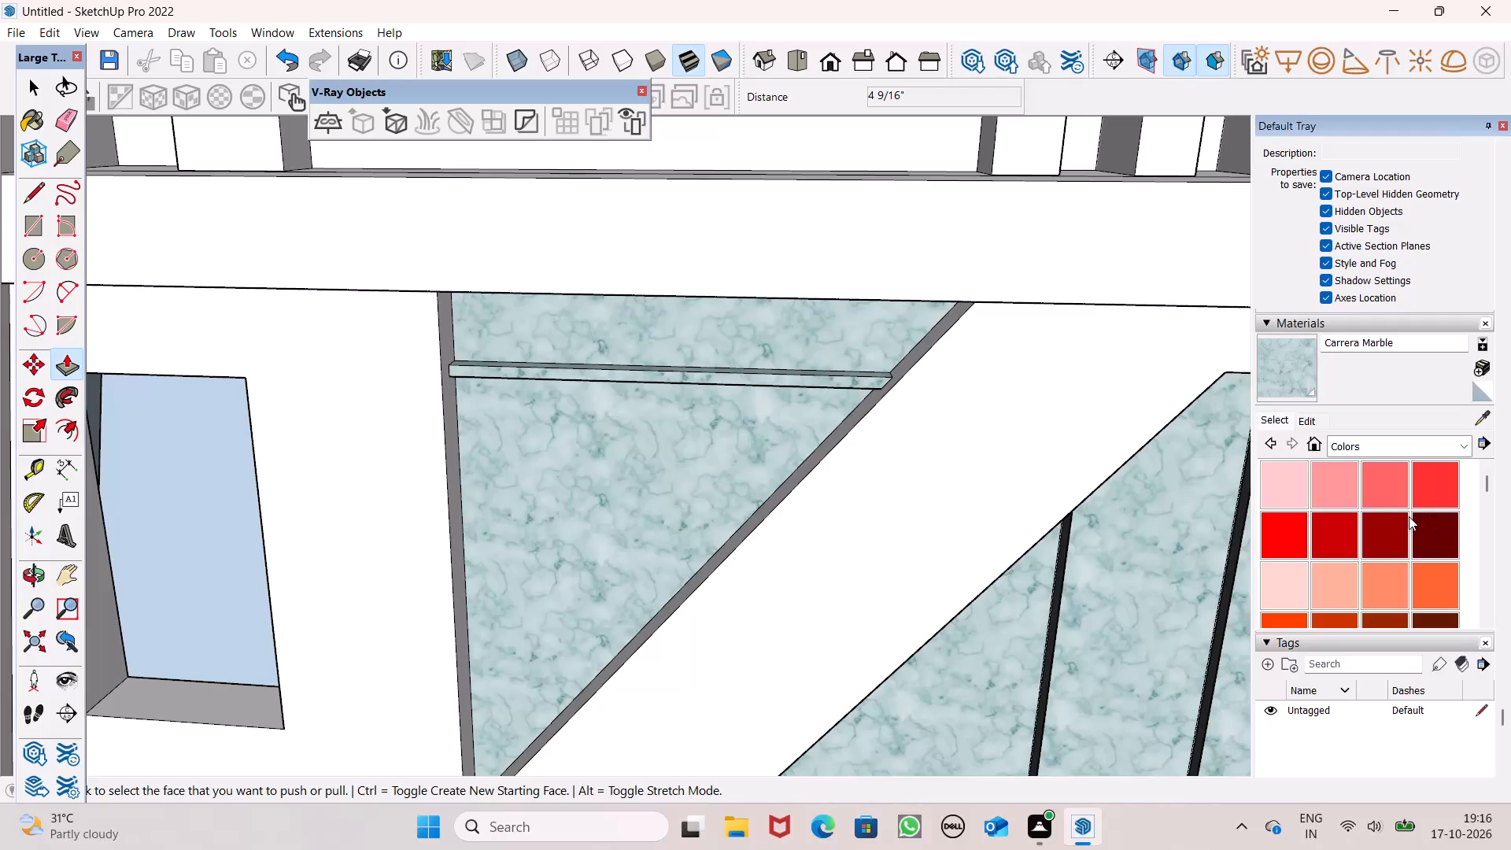
Paint the glass panel above the horizontal bar, beside the diagonal beam, with the cyan Color H03.
scroll(1379, 534, "down", 5)
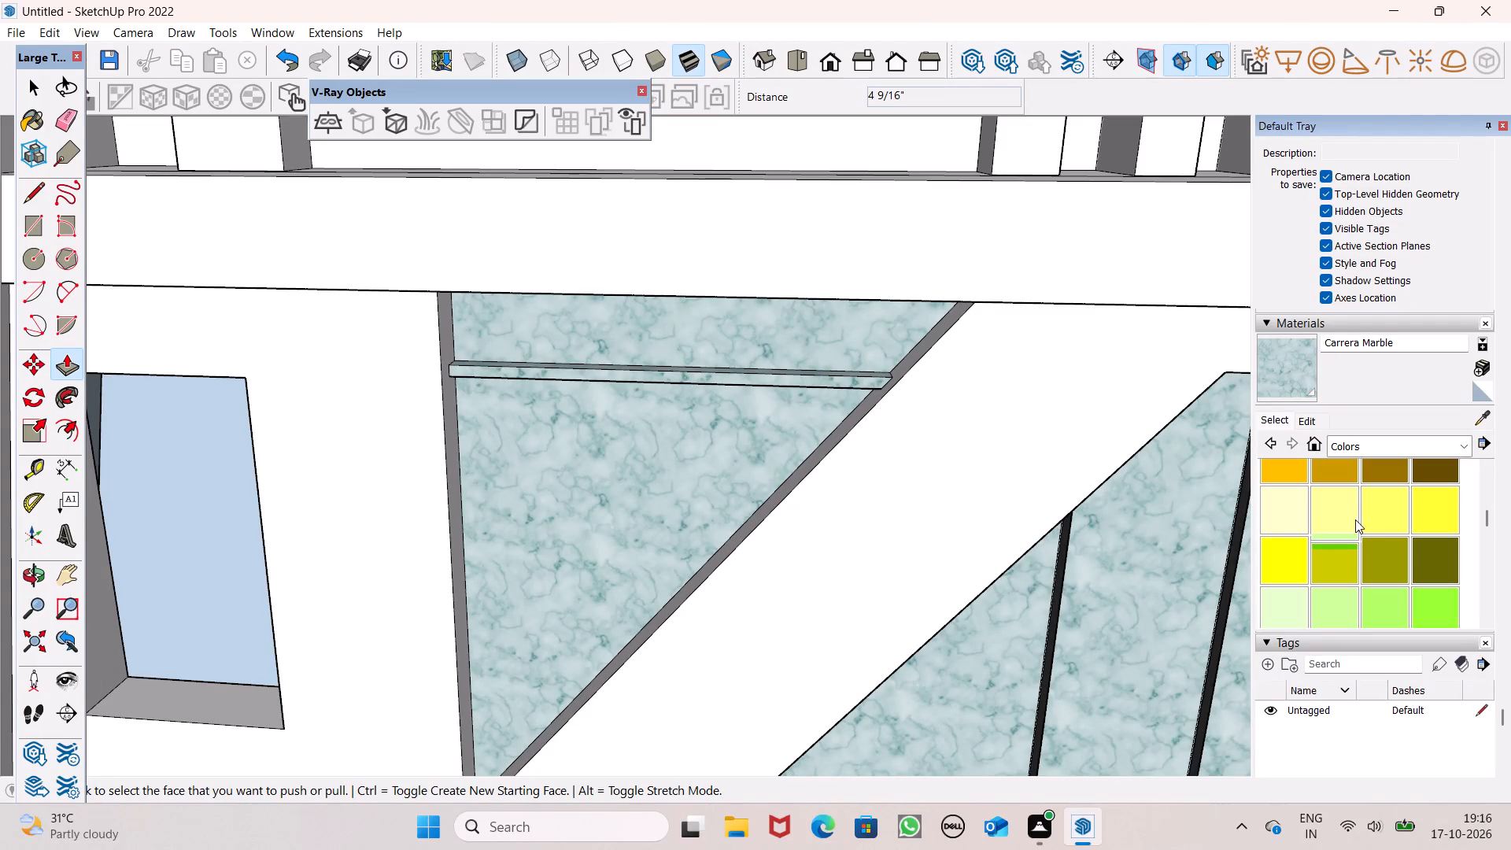
scroll(1355, 519, "down", 3)
scroll(1366, 526, "up", 2)
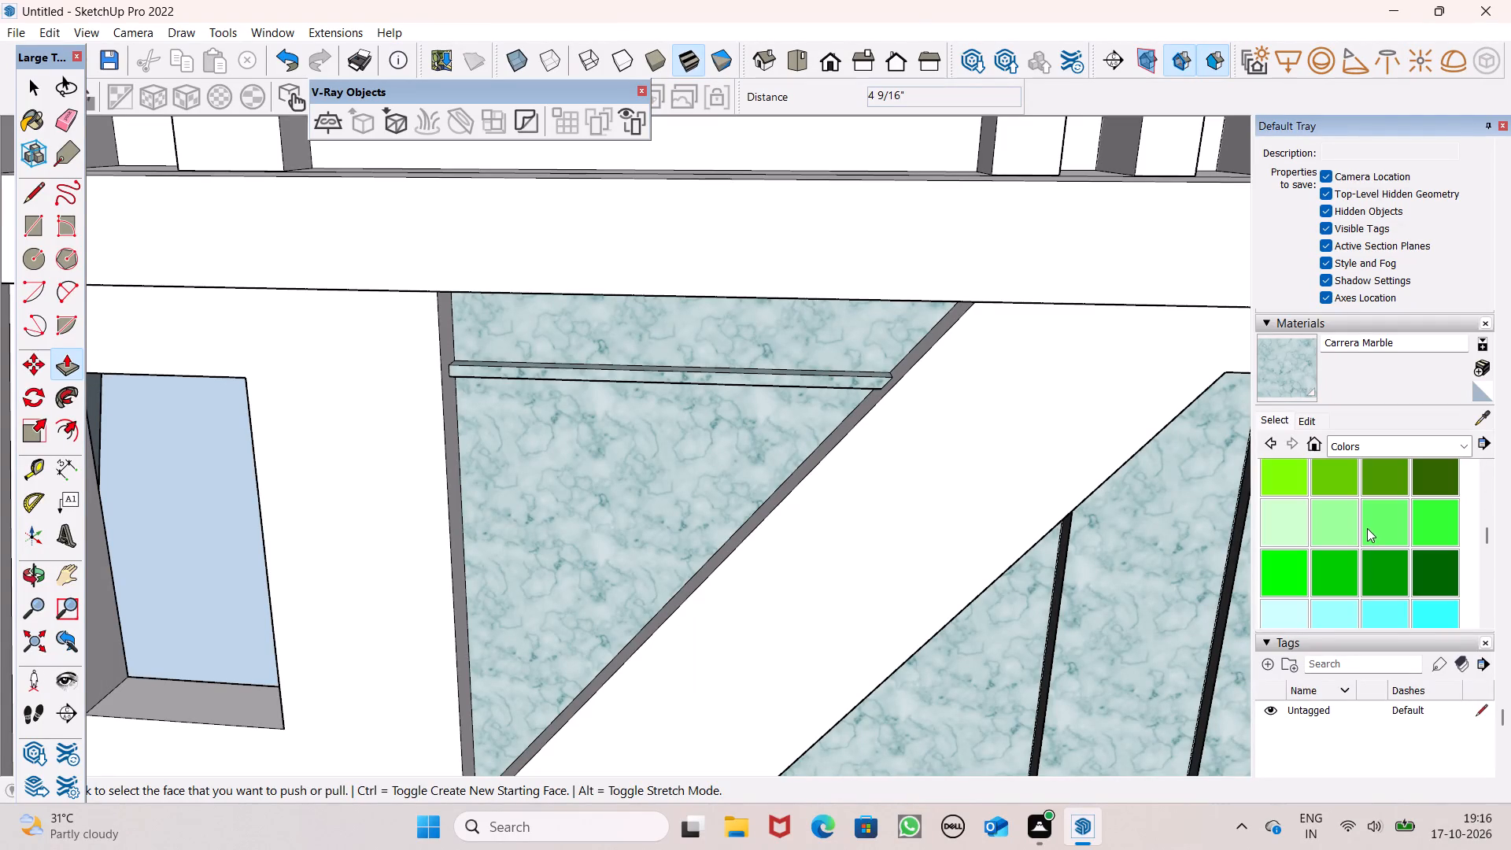
left_click(1391, 621)
left_click(849, 355)
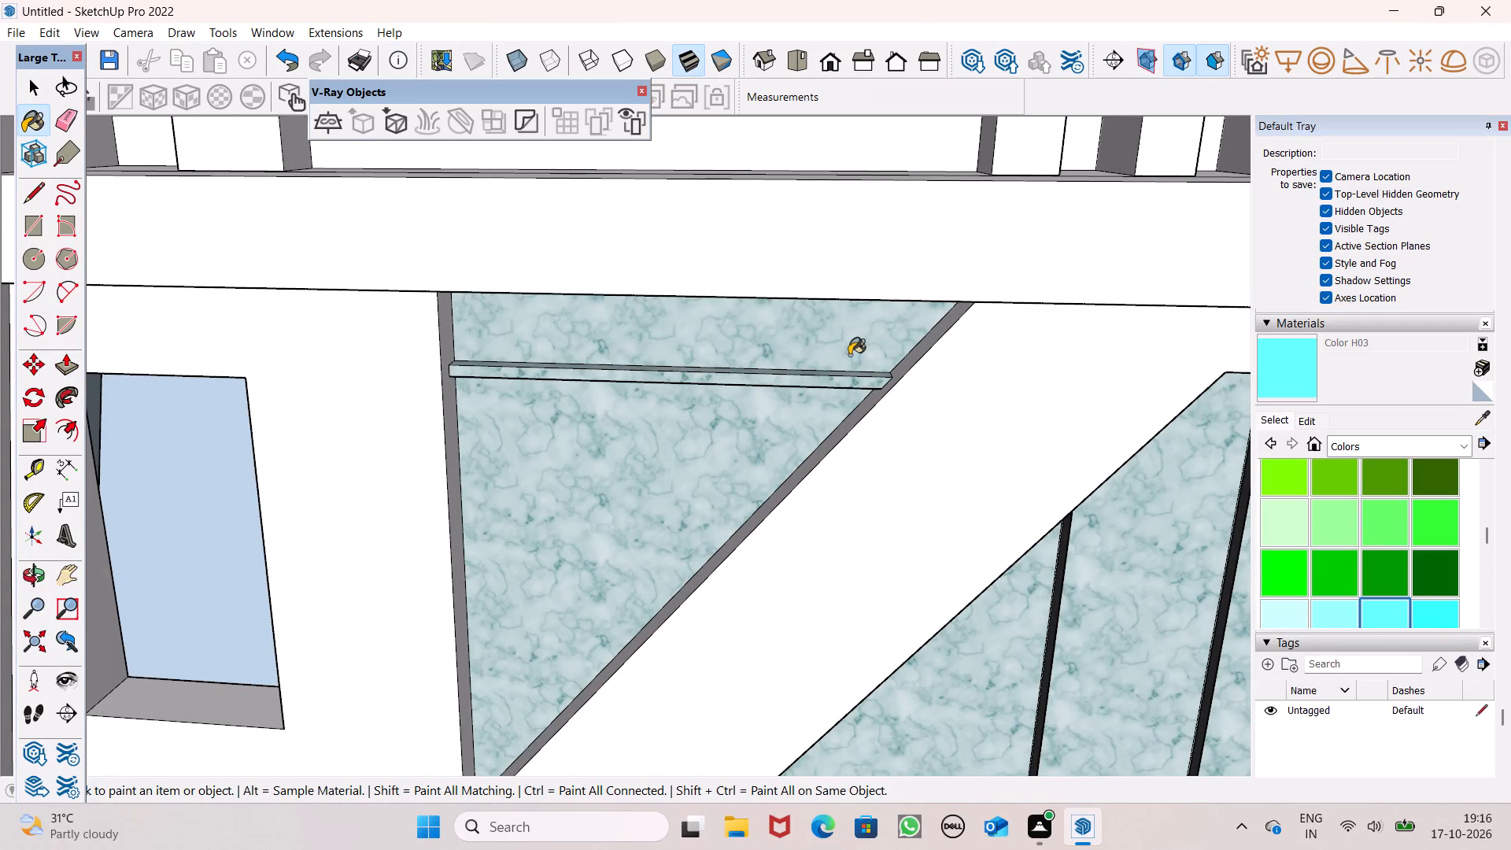
Lighten the Color H03 material by setting its red value to 162.
scroll(848, 368, "down", 1)
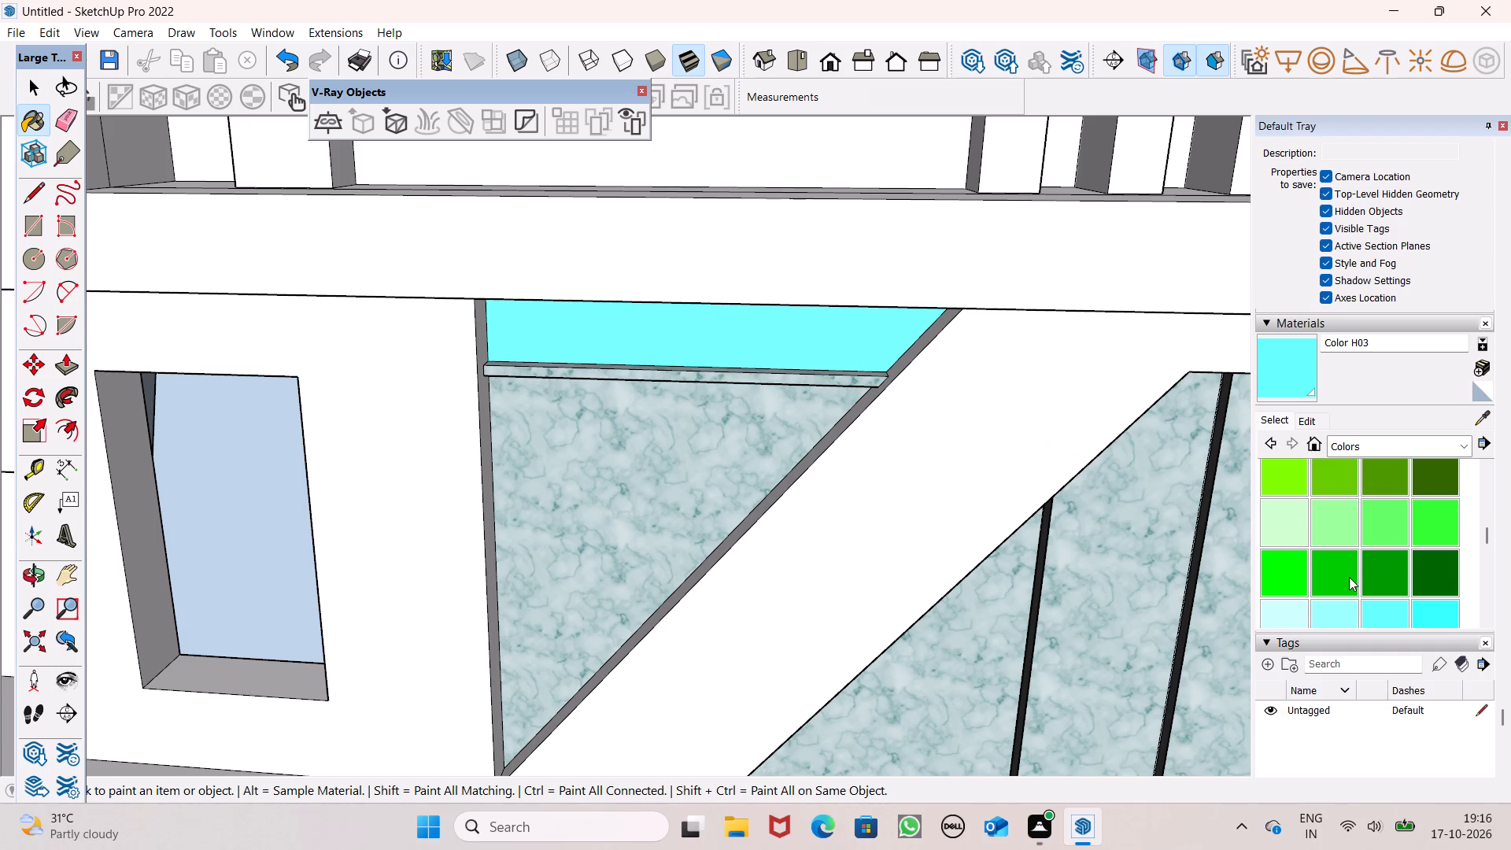
scroll(1349, 577, "down", 1)
left_click(1301, 425)
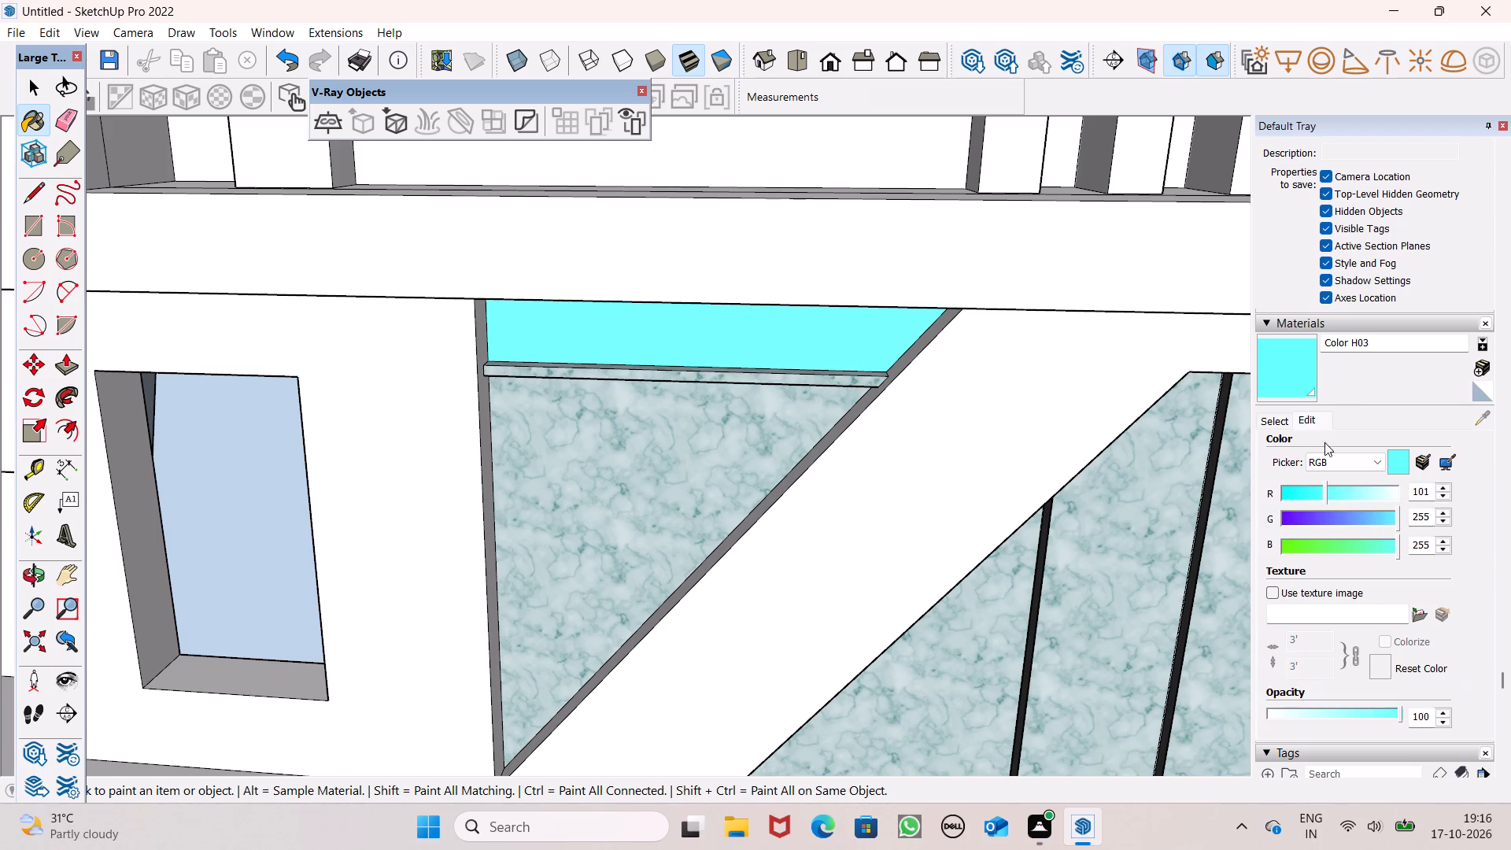
left_click_drag(1328, 493, 1349, 497)
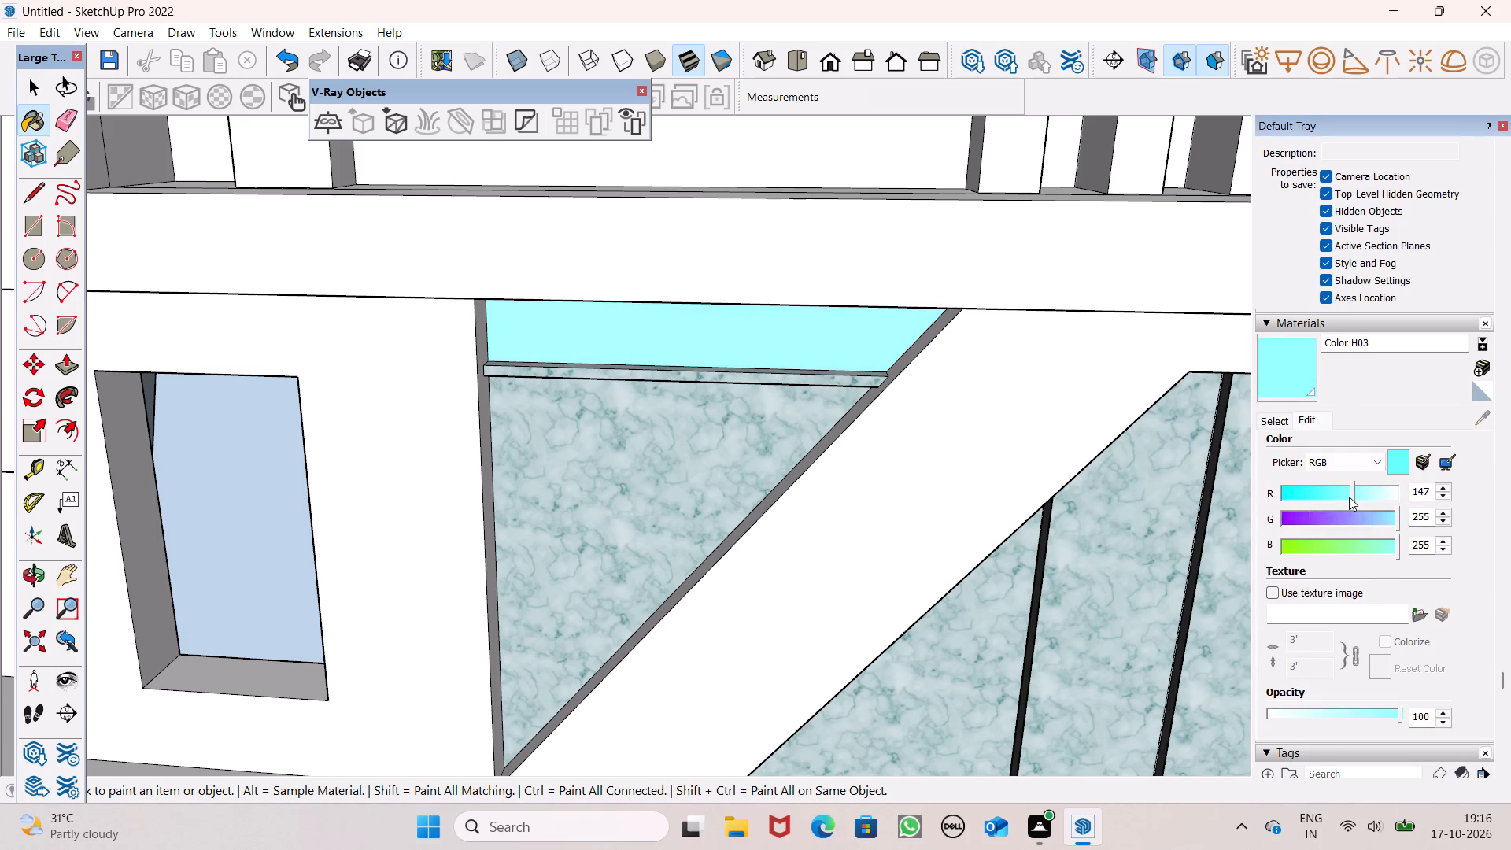
left_click_drag(1349, 497, 1334, 504)
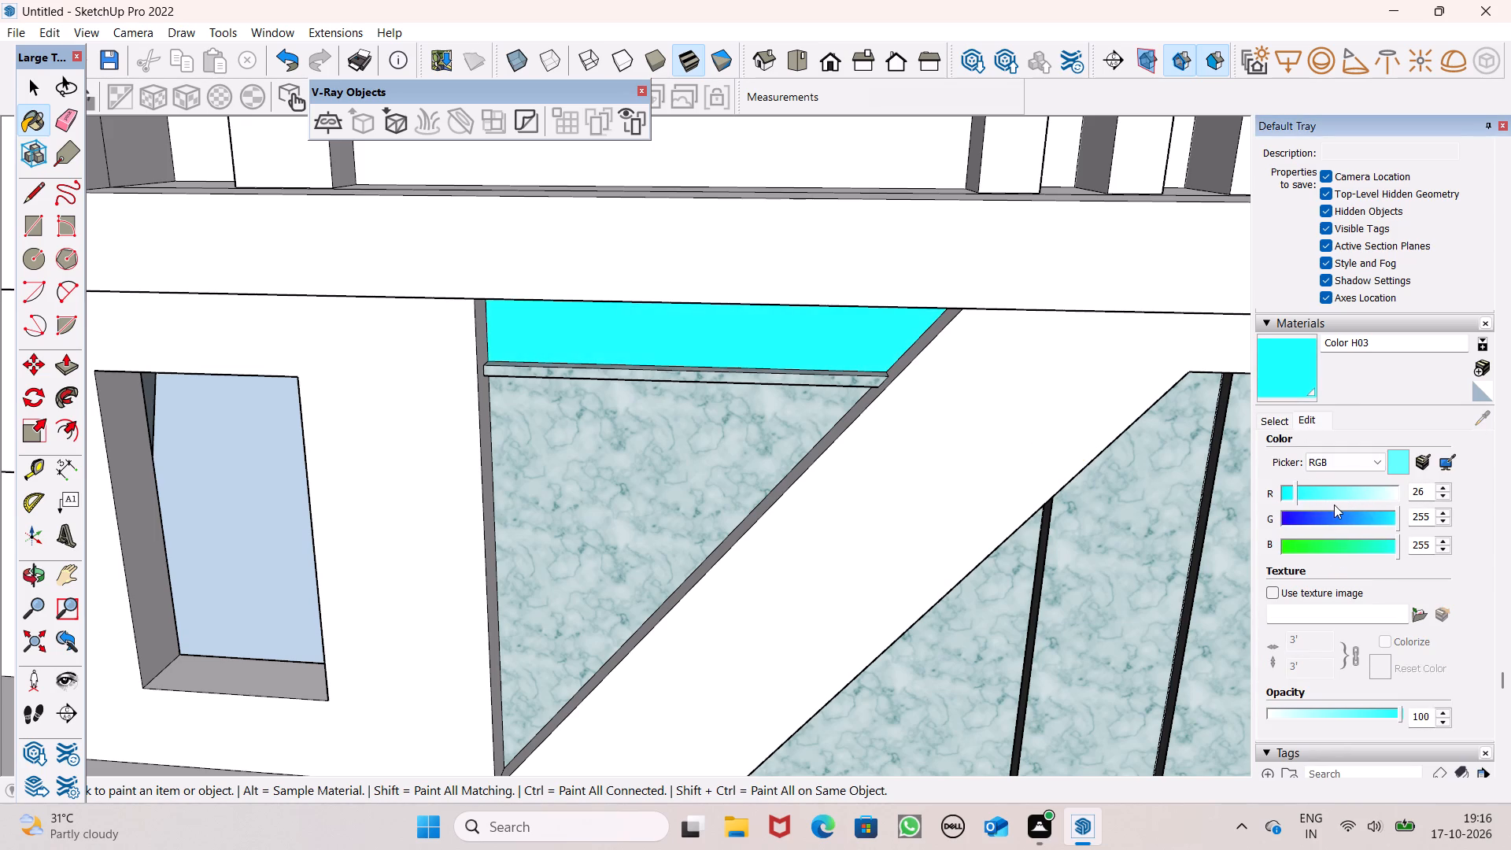
left_click_drag(1334, 504, 1360, 504)
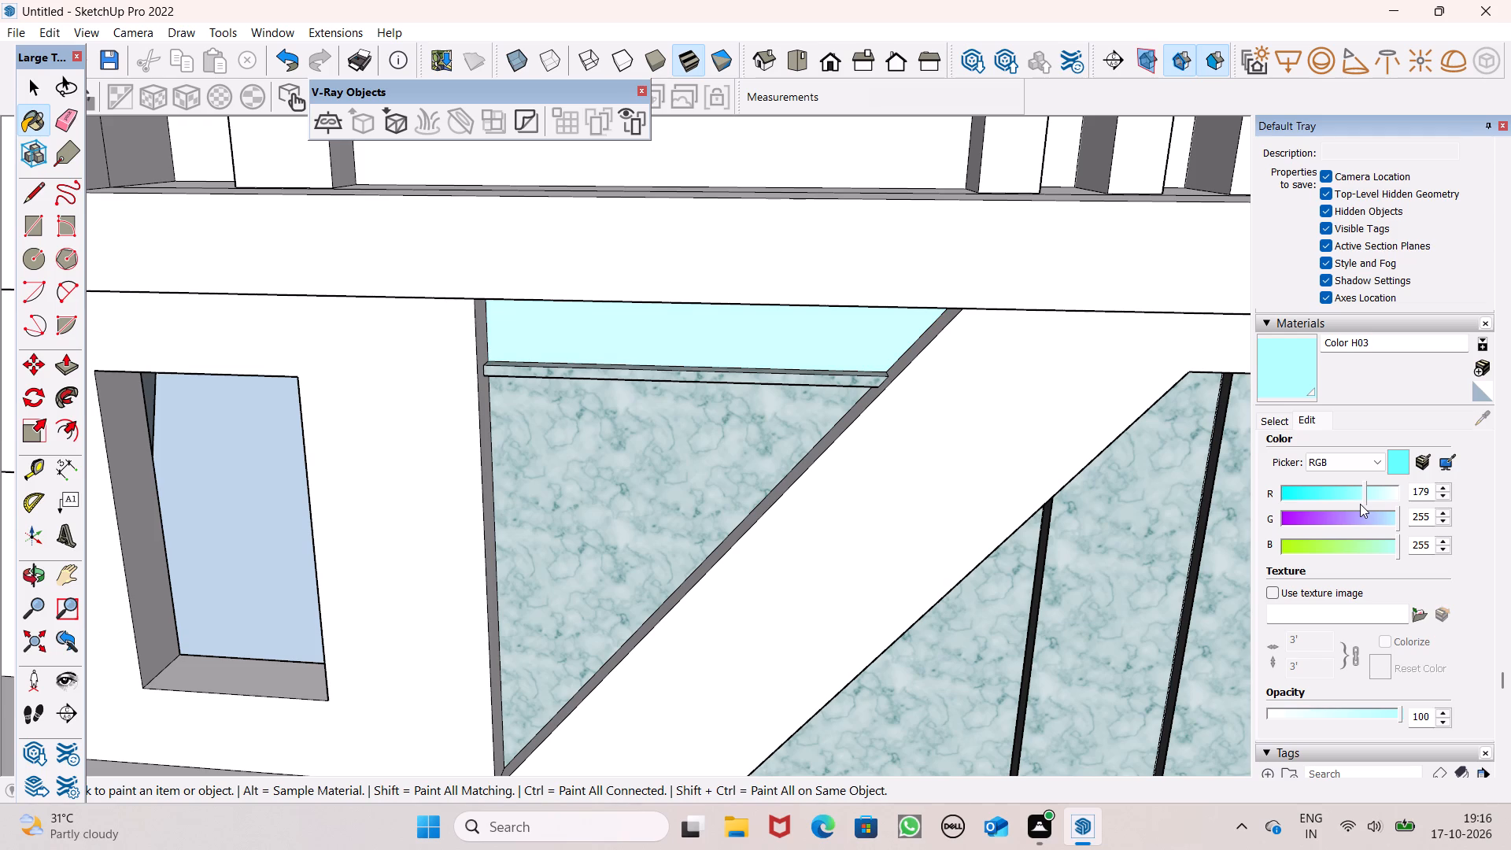
left_click_drag(1360, 504, 1354, 504)
left_click(1296, 386)
Examine the front facade and its ground-floor glazing from several distances and angles.
scroll(756, 407, "up", 1)
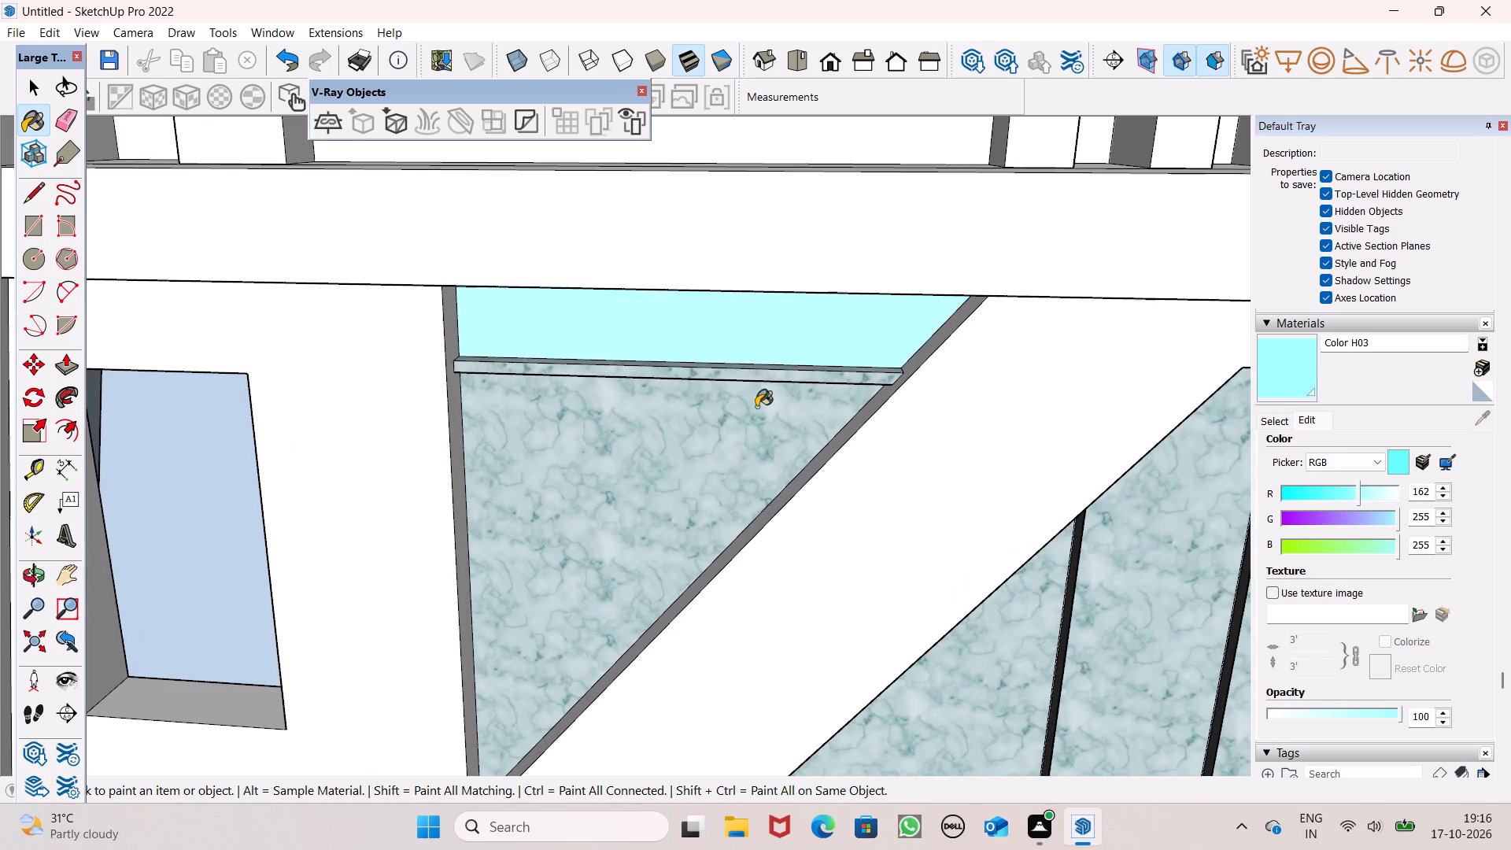
scroll(756, 407, "up", 1)
scroll(743, 392, "down", 3)
scroll(796, 306, "down", 11)
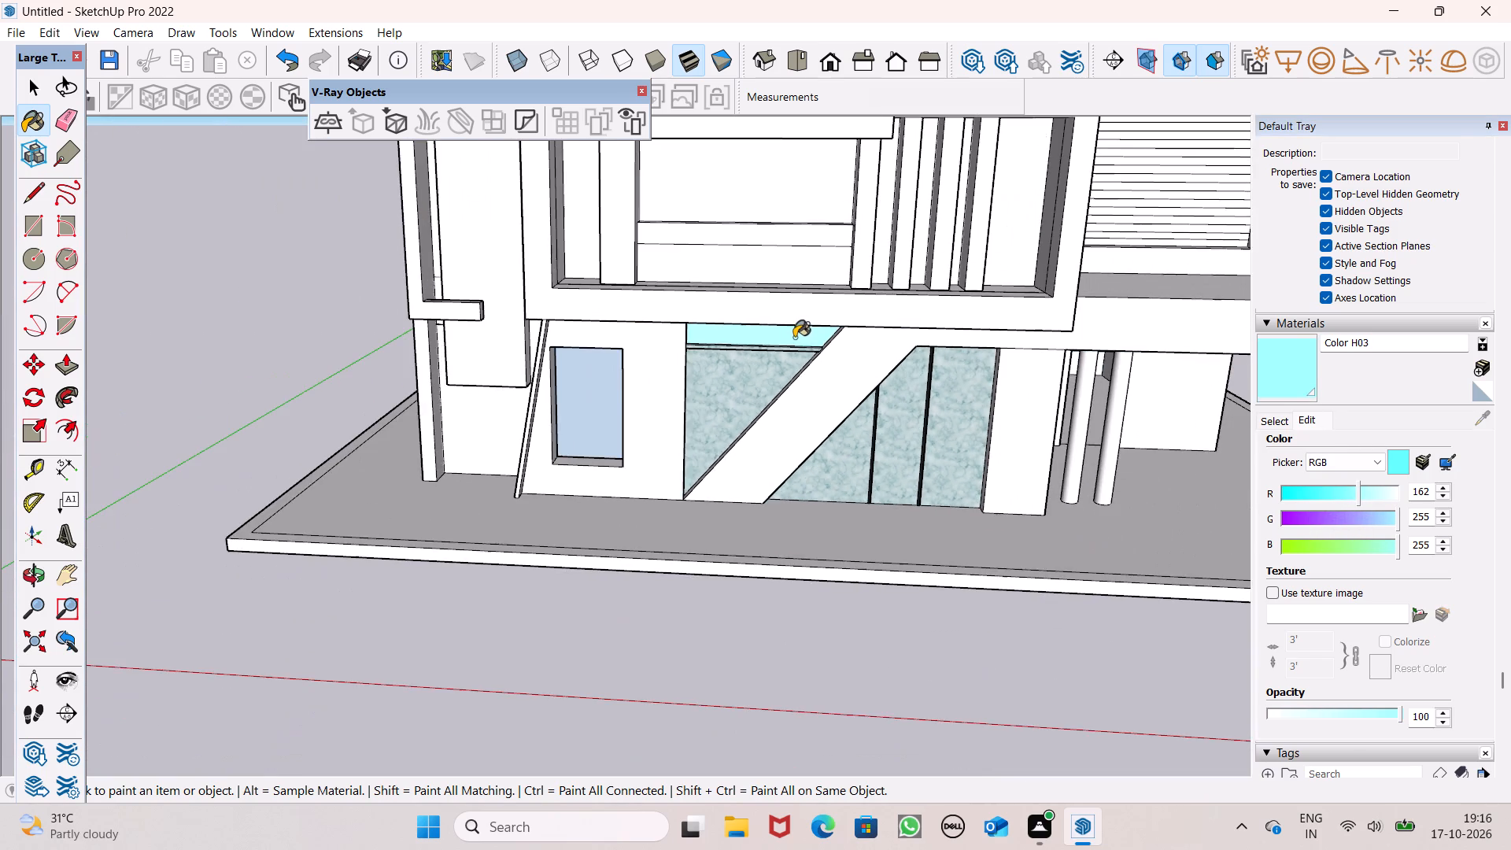
scroll(796, 337, "down", 1)
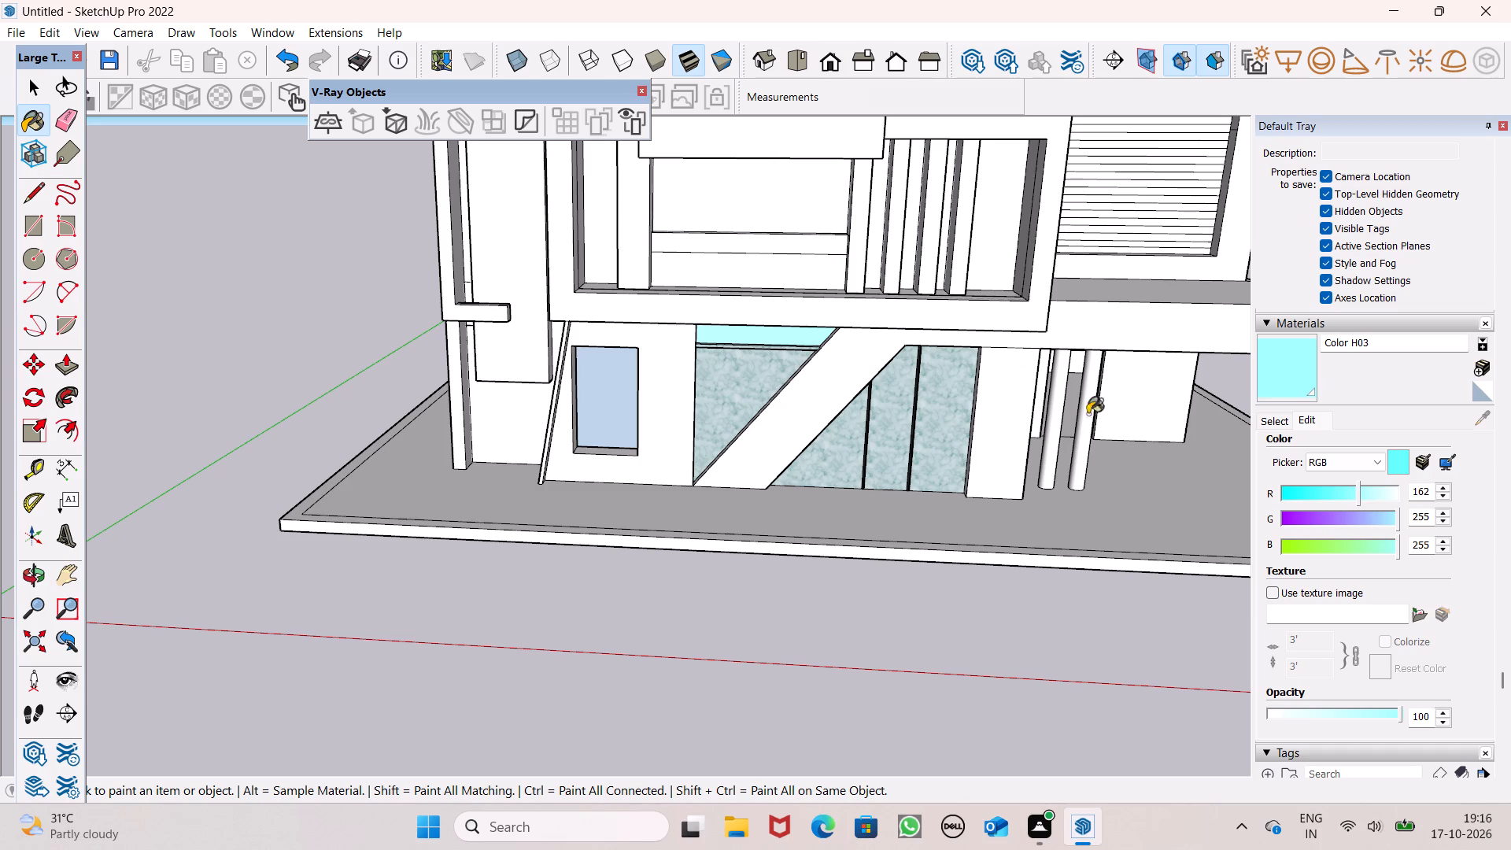
scroll(833, 286, "up", 7)
scroll(675, 294, "down", 4)
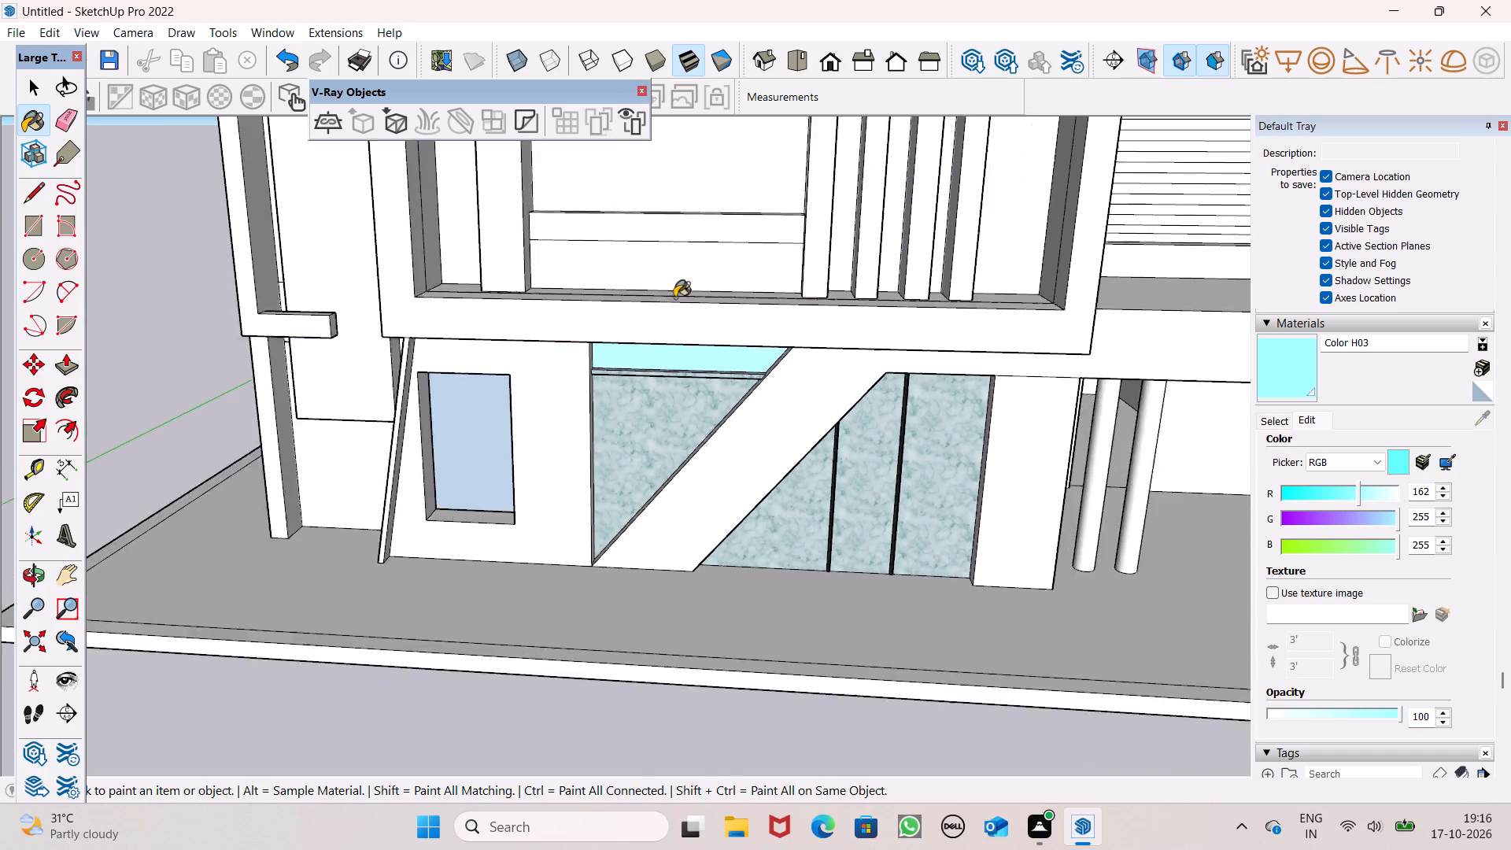
scroll(674, 297, "down", 2)
scroll(754, 326, "down", 3)
key("space")
scroll(778, 353, "down", 1)
middle_click_drag(858, 397, 736, 331)
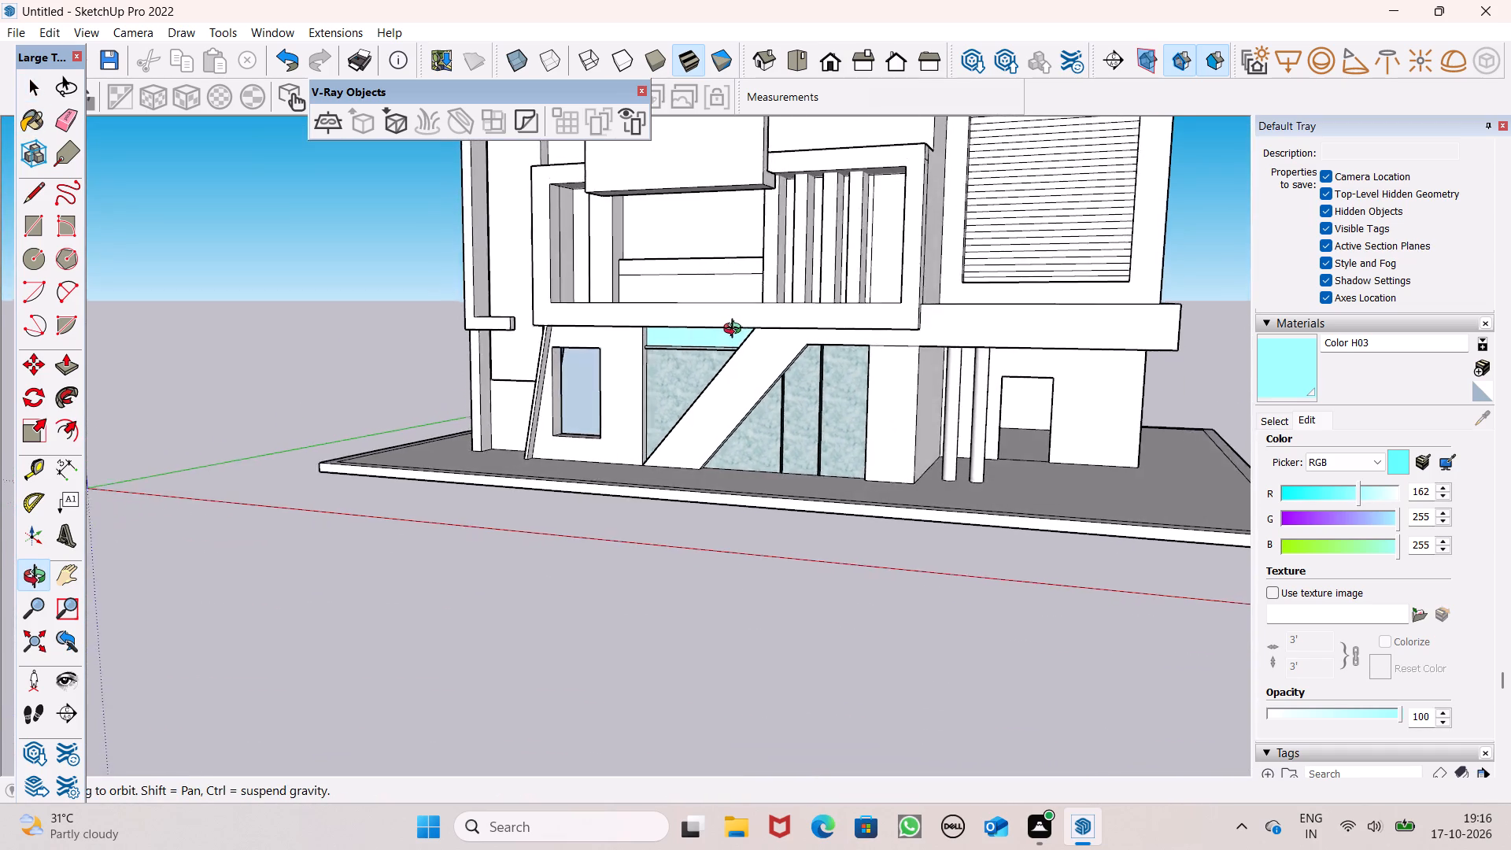
middle_click_drag(736, 331, 818, 323)
middle_click_drag(833, 344, 867, 349)
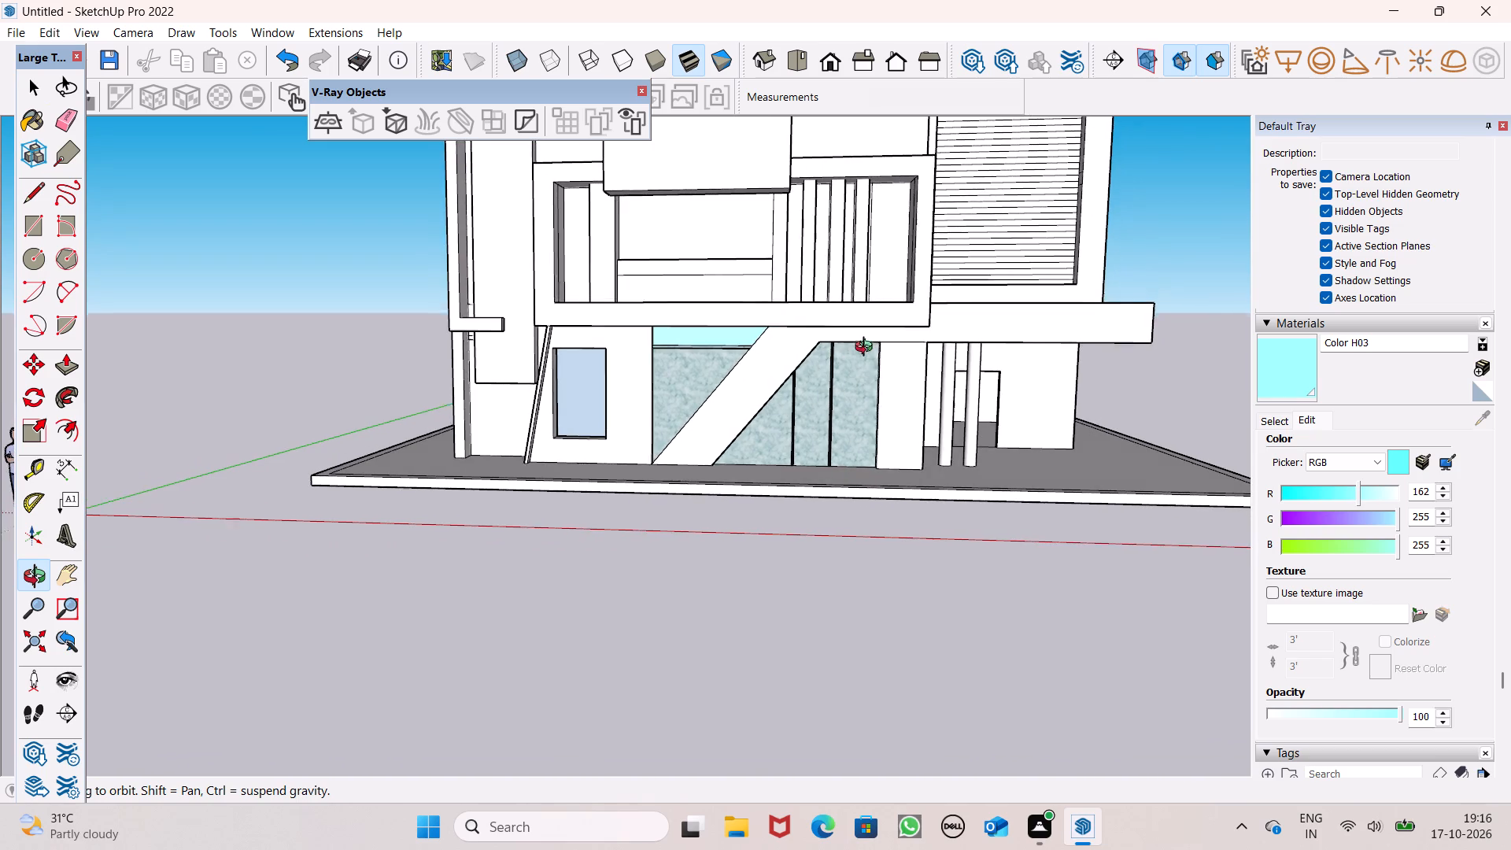
middle_click_drag(867, 349, 867, 353)
scroll(867, 353, "up", 1)
scroll(798, 301, "down", 1)
middle_click(778, 320)
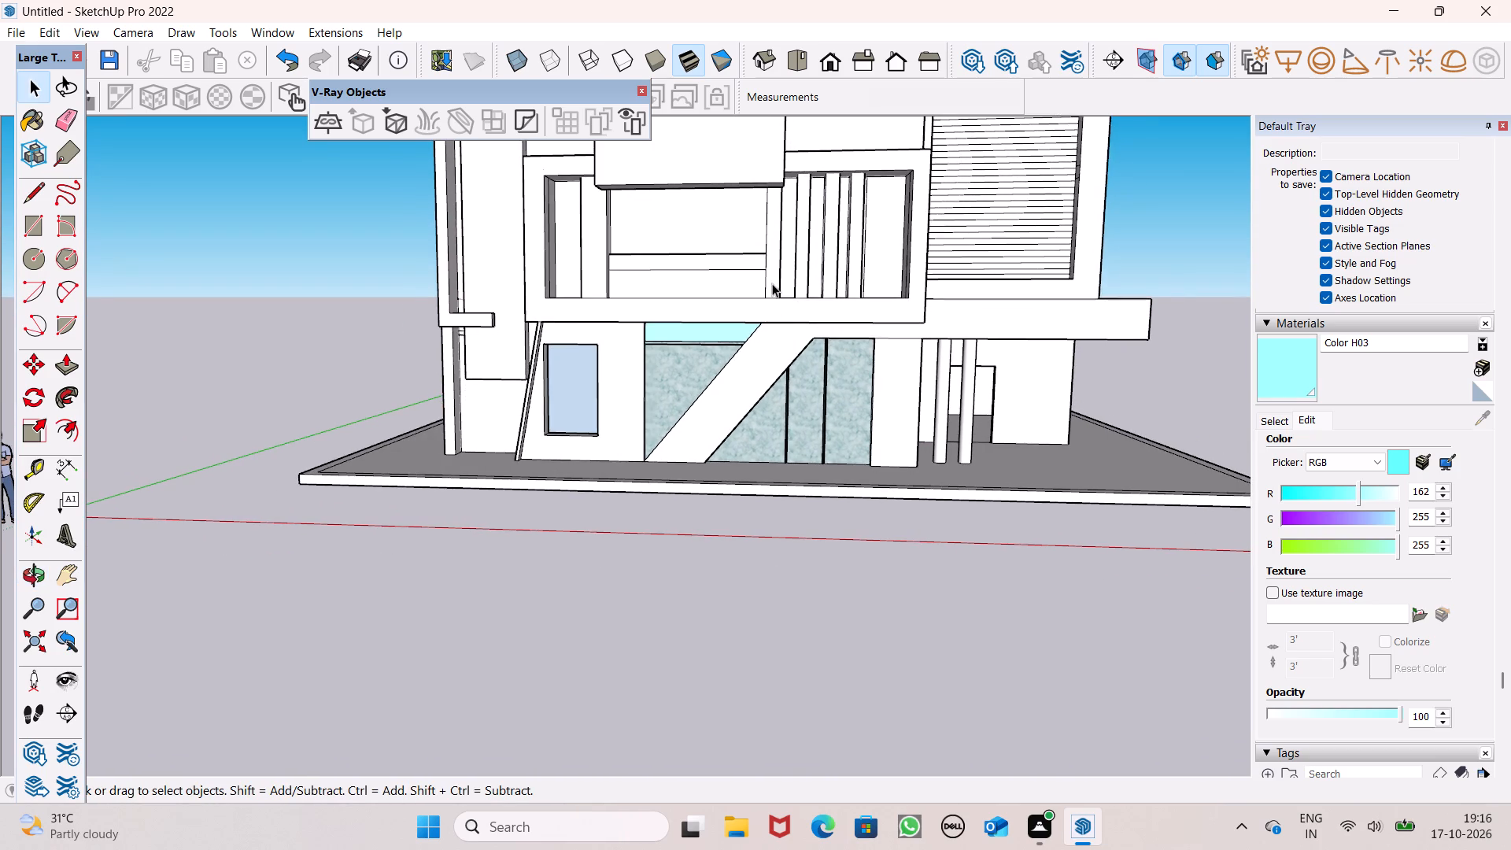
scroll(772, 283, "down", 8)
middle_click_drag(777, 320, 726, 399)
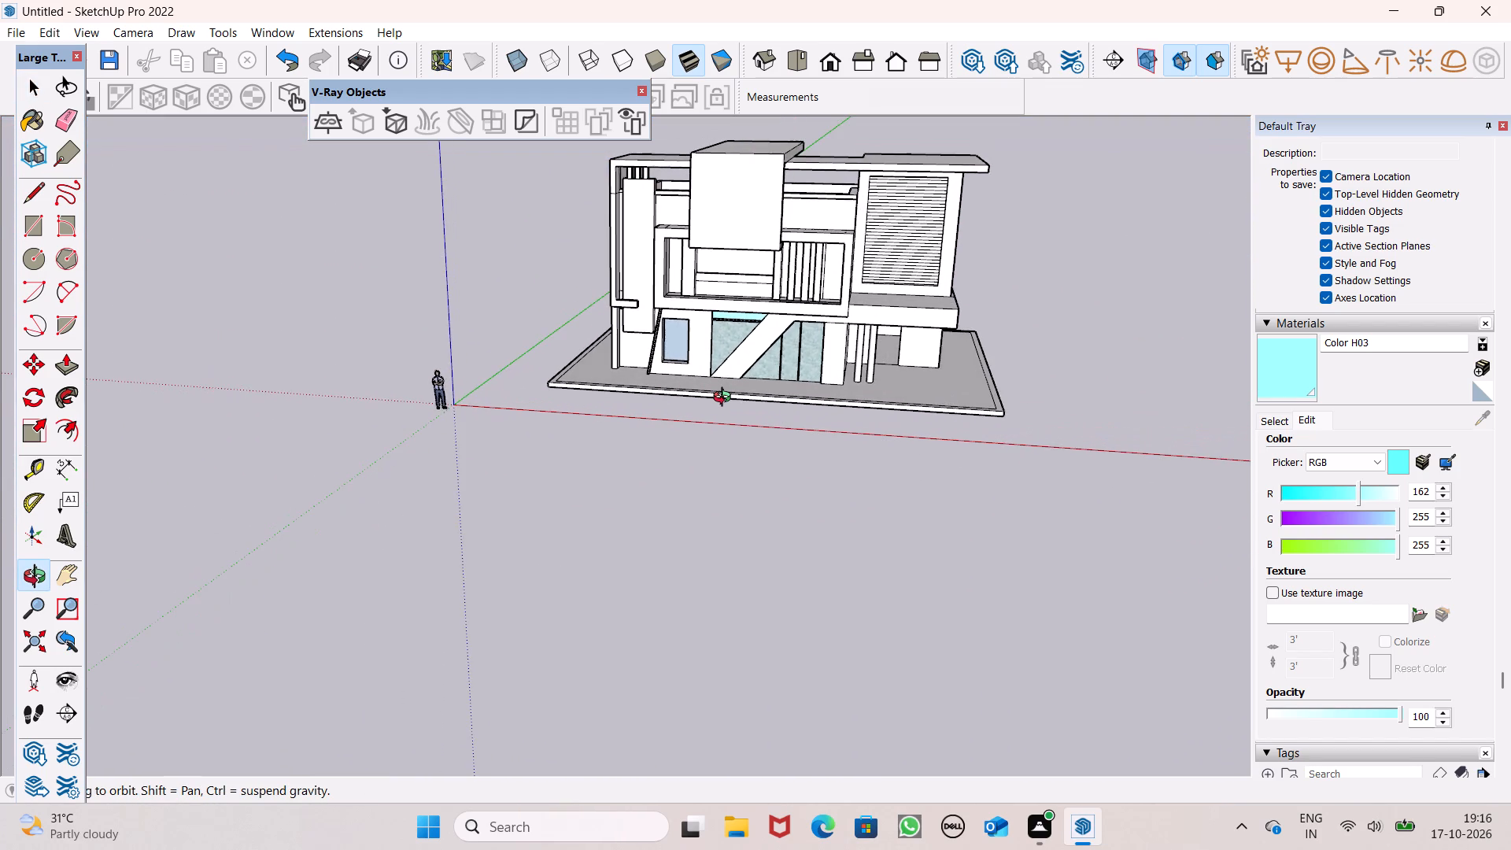
middle_click_drag(726, 399, 818, 356)
scroll(896, 294, "up", 6)
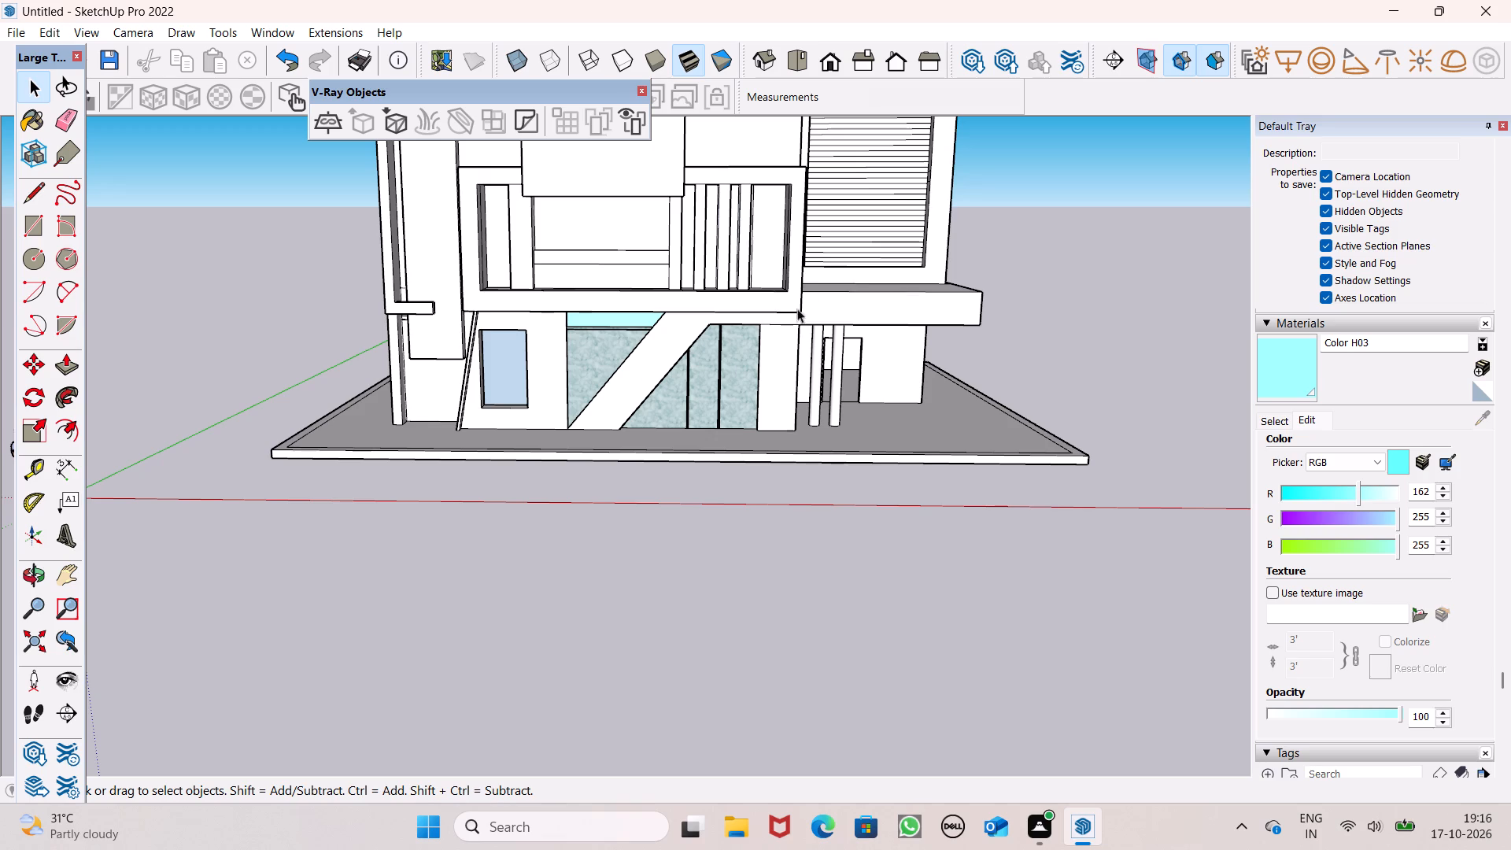
scroll(763, 345, "up", 6)
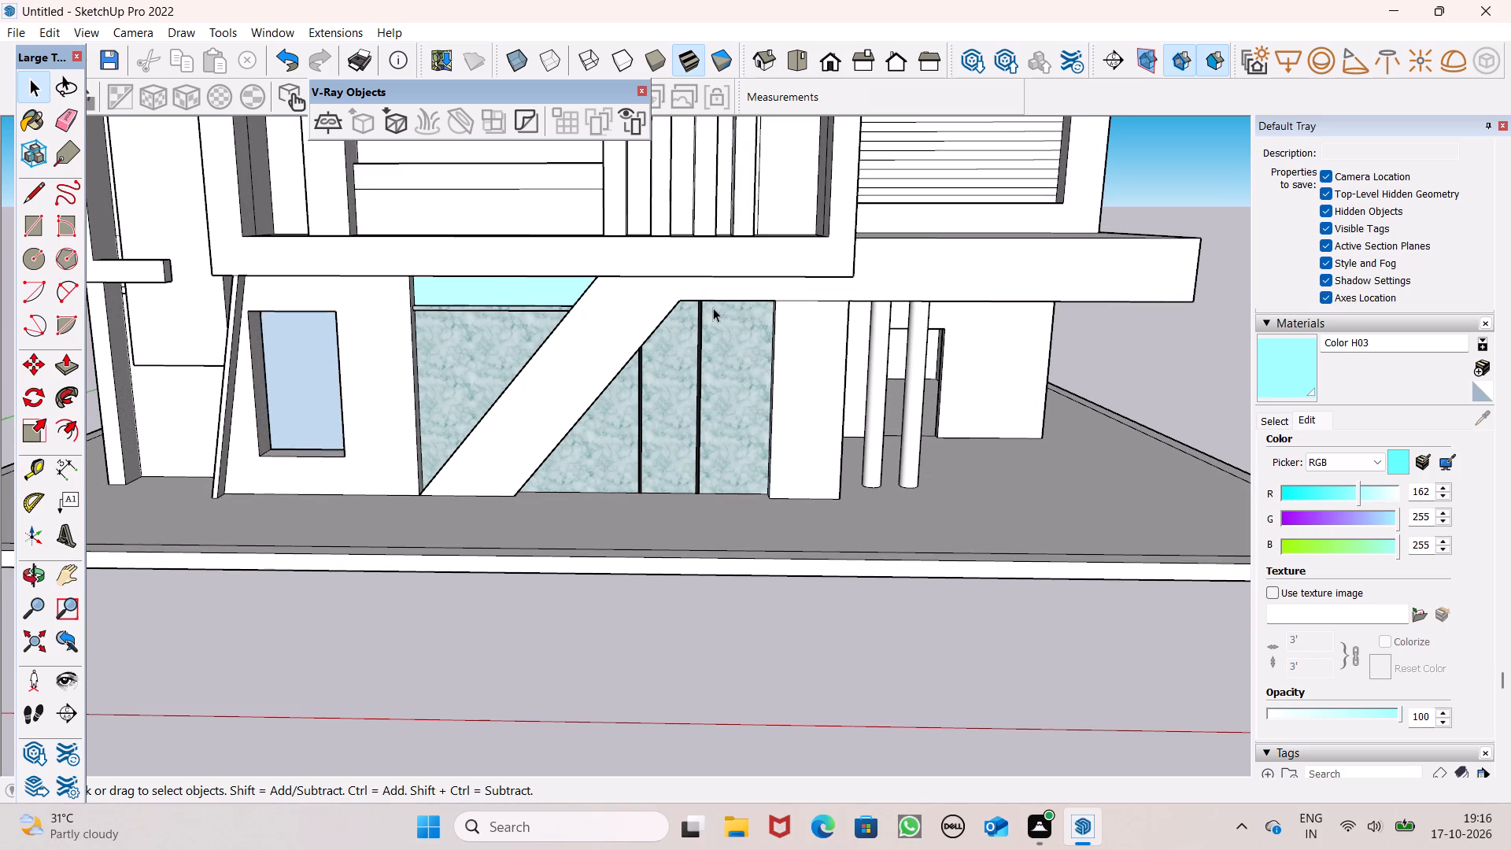
scroll(656, 299, "down", 3)
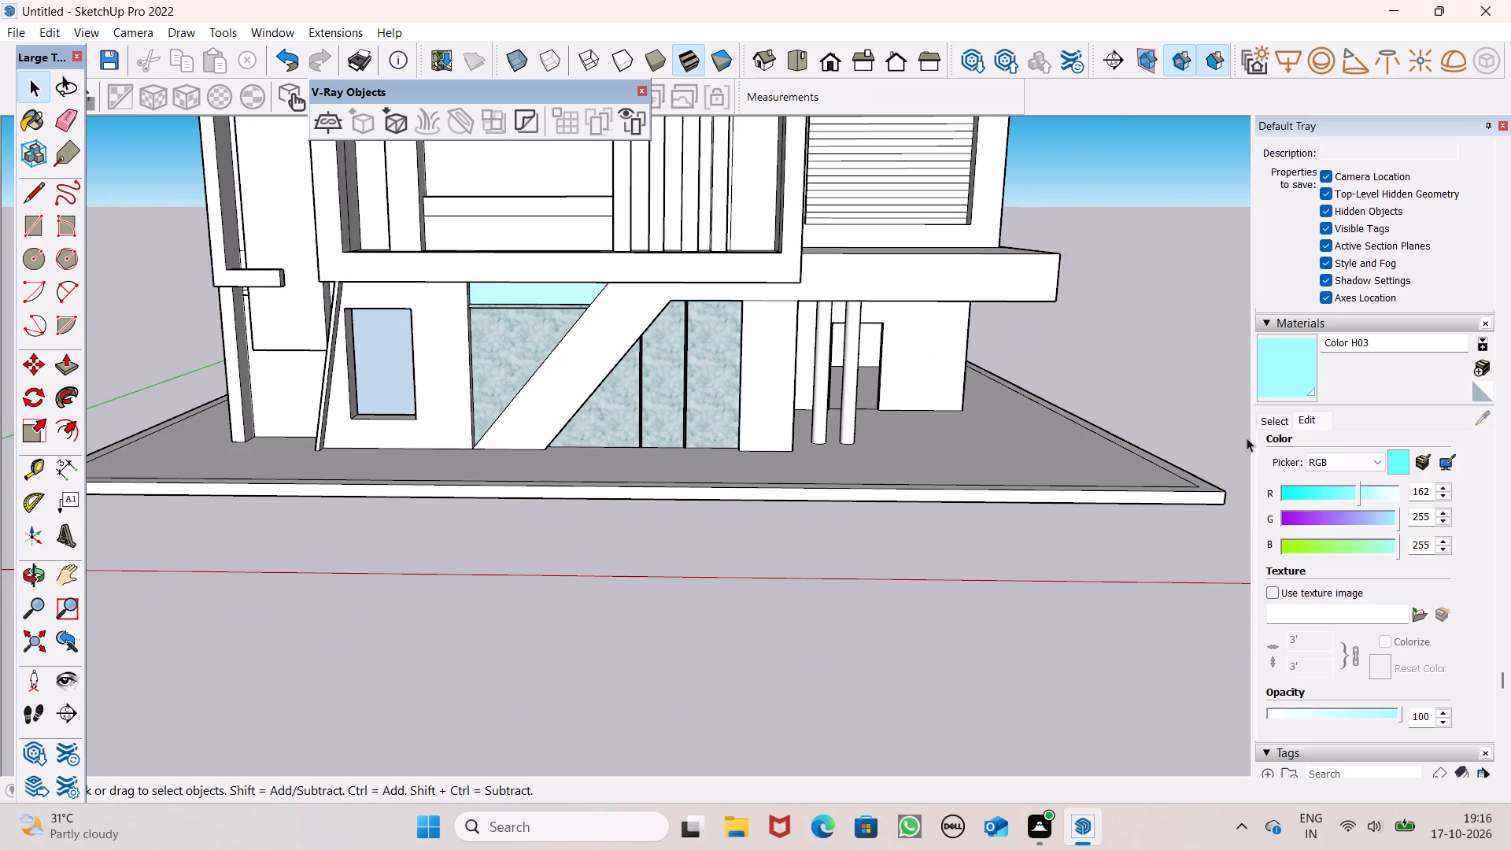
Paint the diagonal front beam with its projecting fascia, and the adjoining side fascia, with the Wood Floor material.
left_click(1279, 416)
left_click(1370, 453)
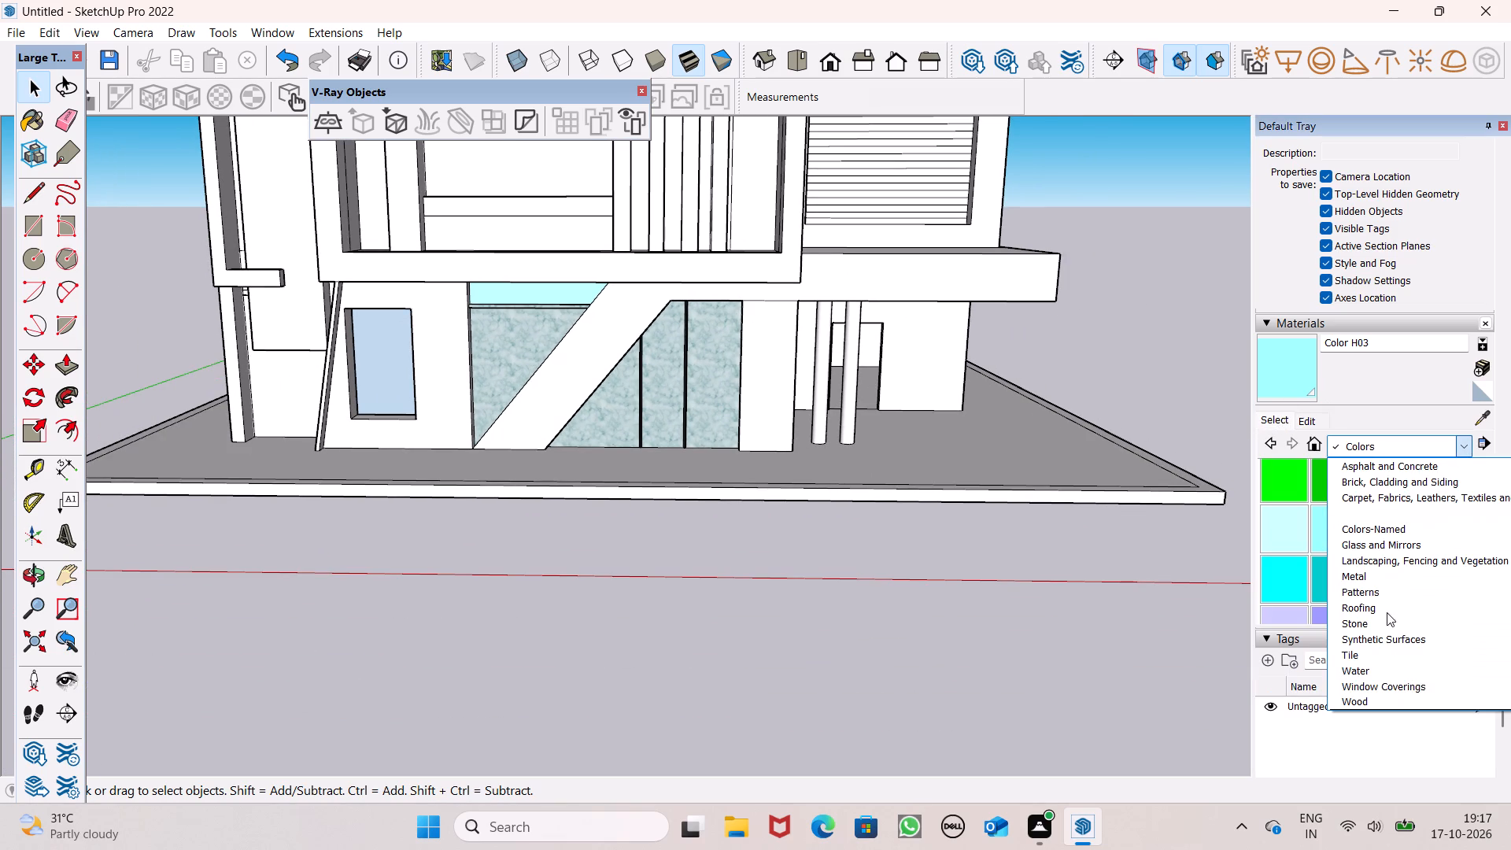
left_click(1407, 706)
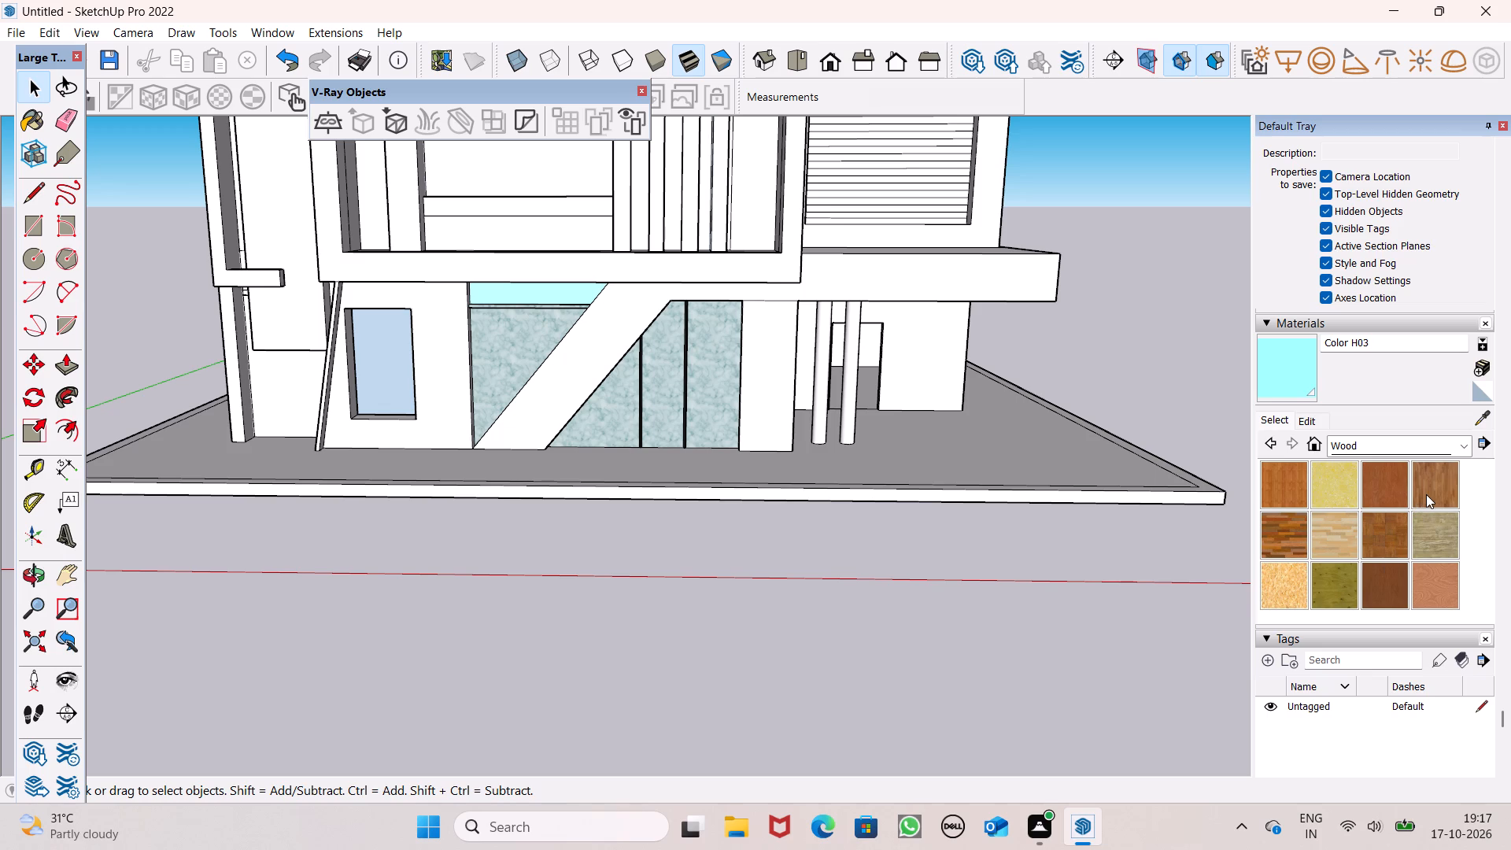
left_click(1426, 494)
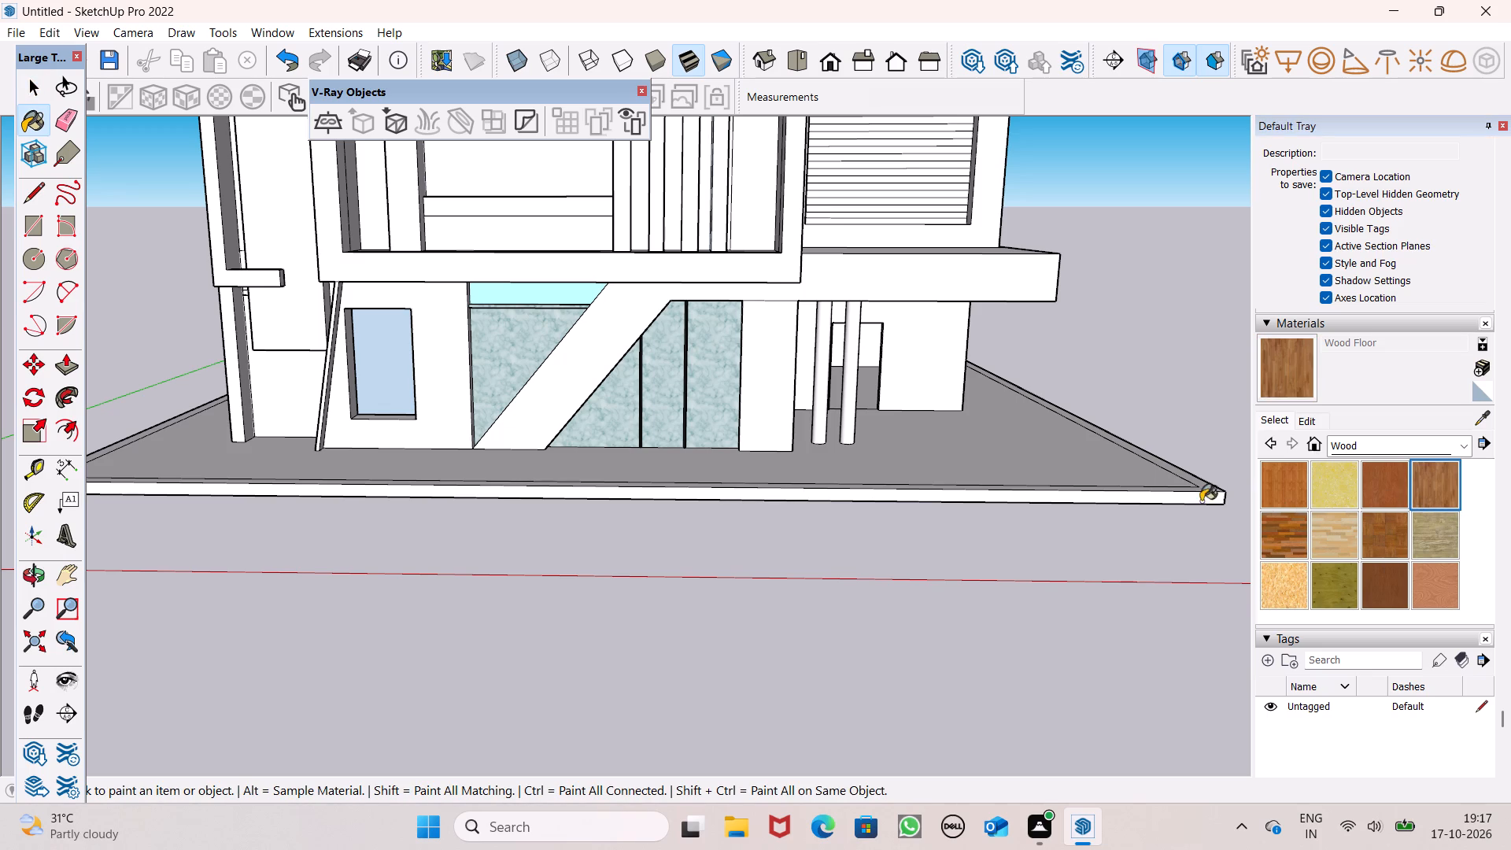
left_click(973, 292)
middle_click_drag(988, 328, 954, 353)
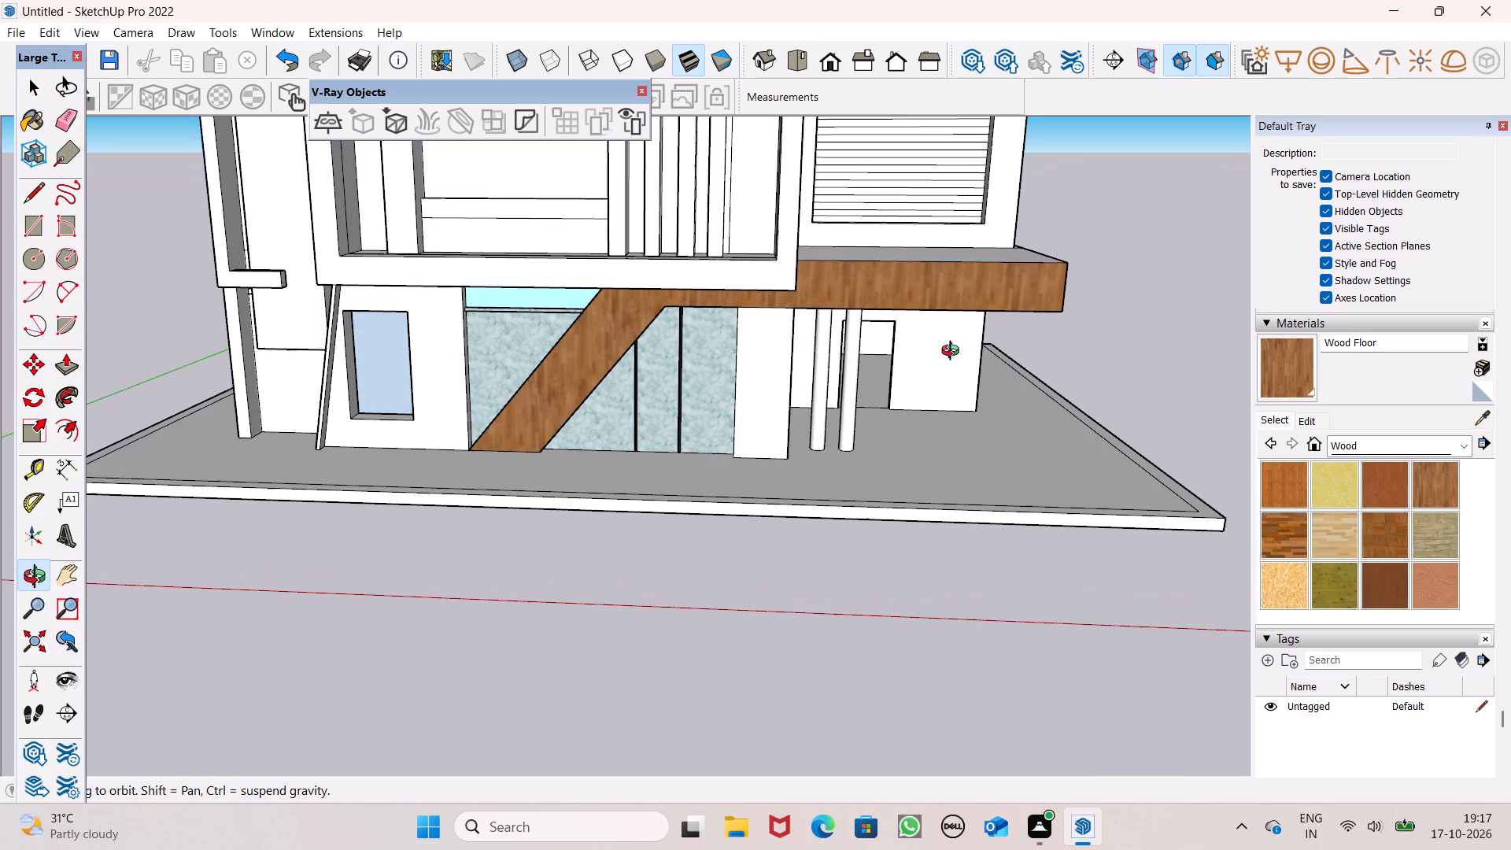
middle_click_drag(954, 353, 570, 350)
left_click(925, 329)
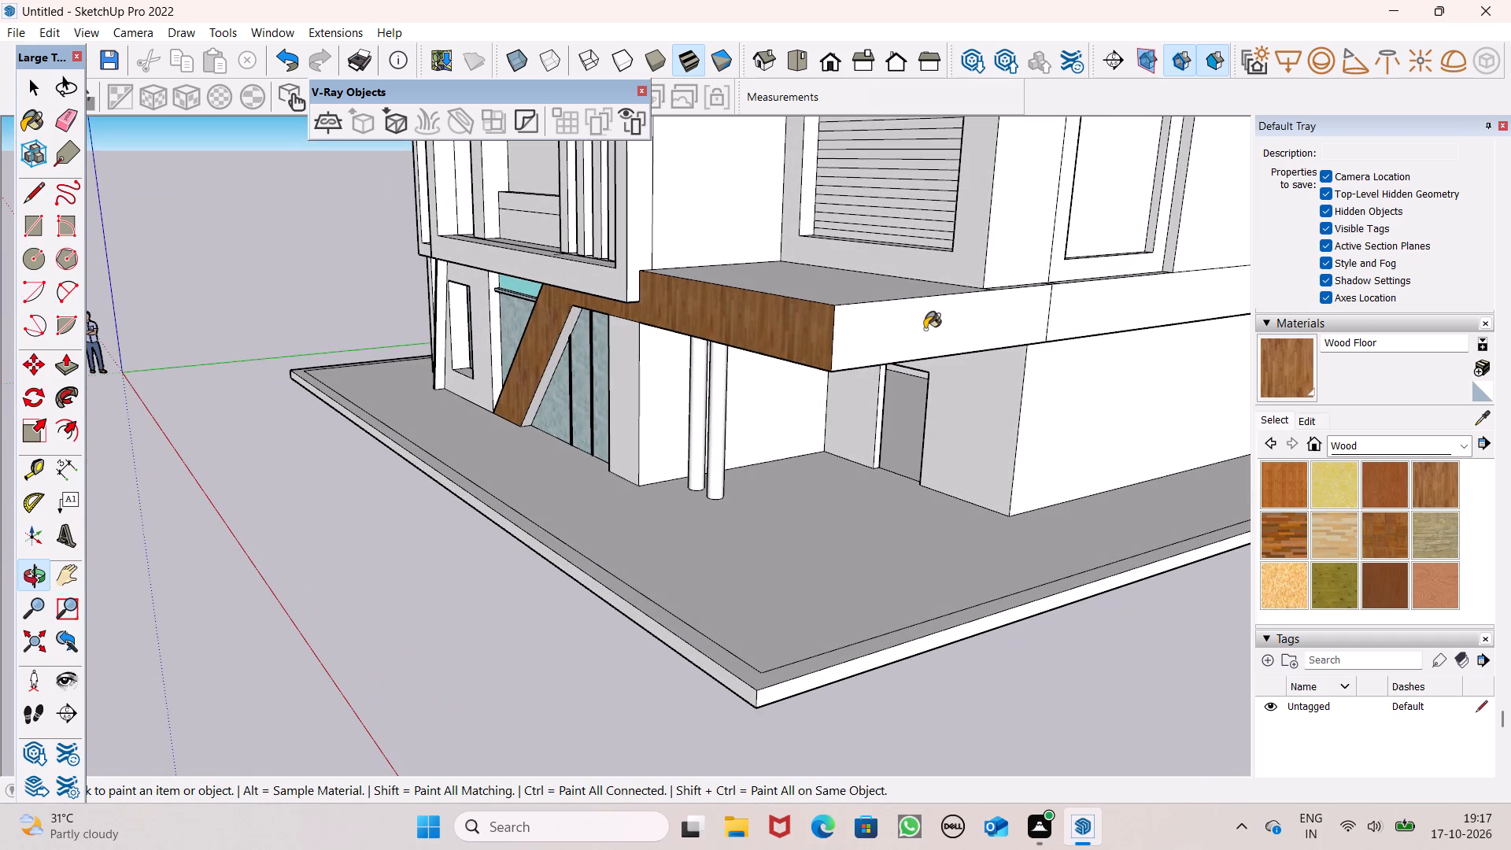
Draw a 3' vertical line across the unpainted side fascia, down from the outer edge of the tall window recess.
scroll(755, 290, "down", 3)
middle_click_drag(881, 353, 694, 370)
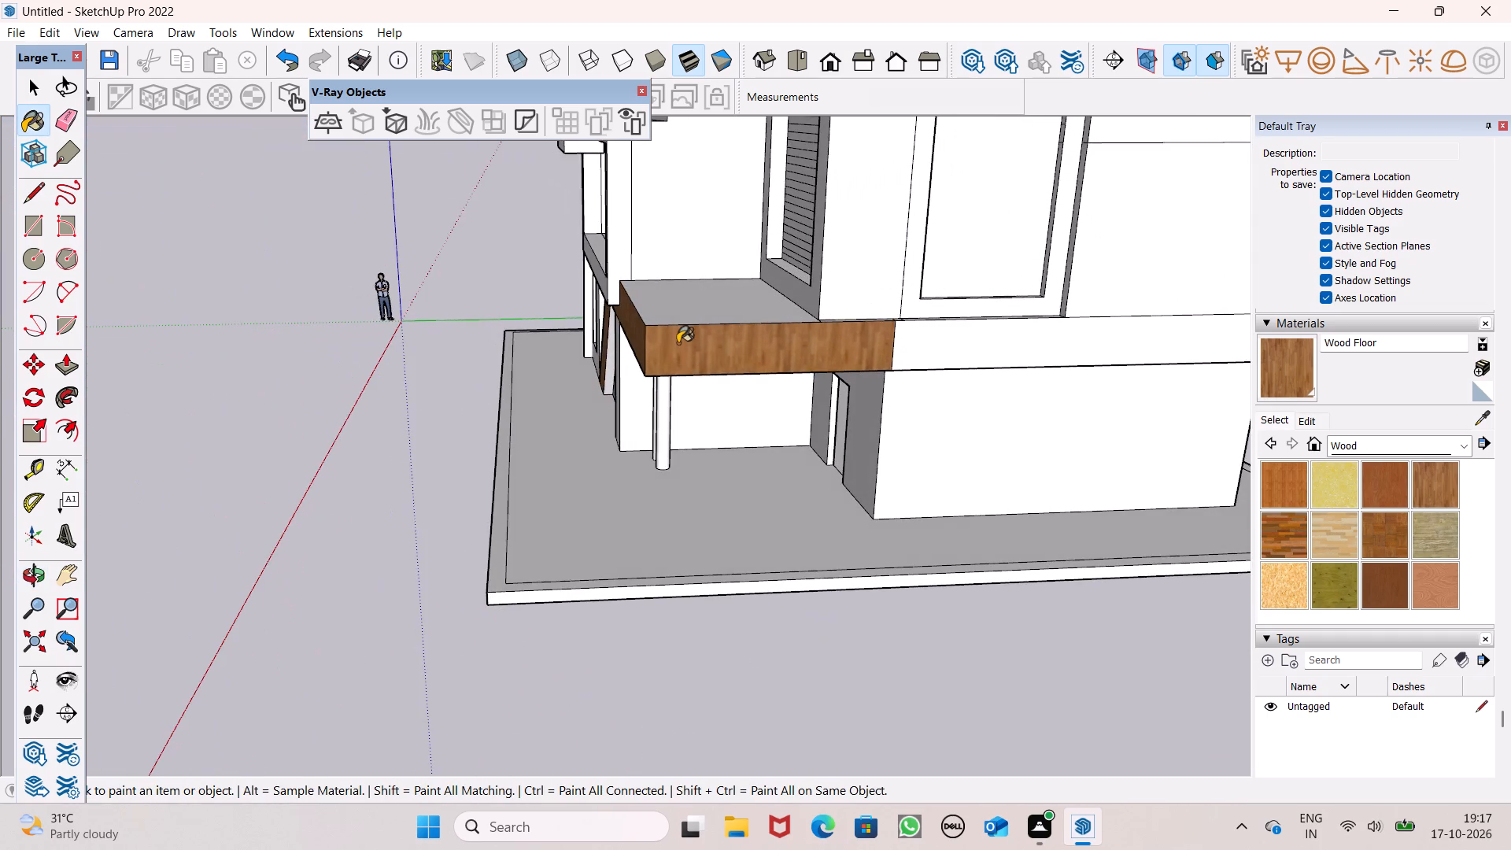
scroll(678, 334, "down", 2)
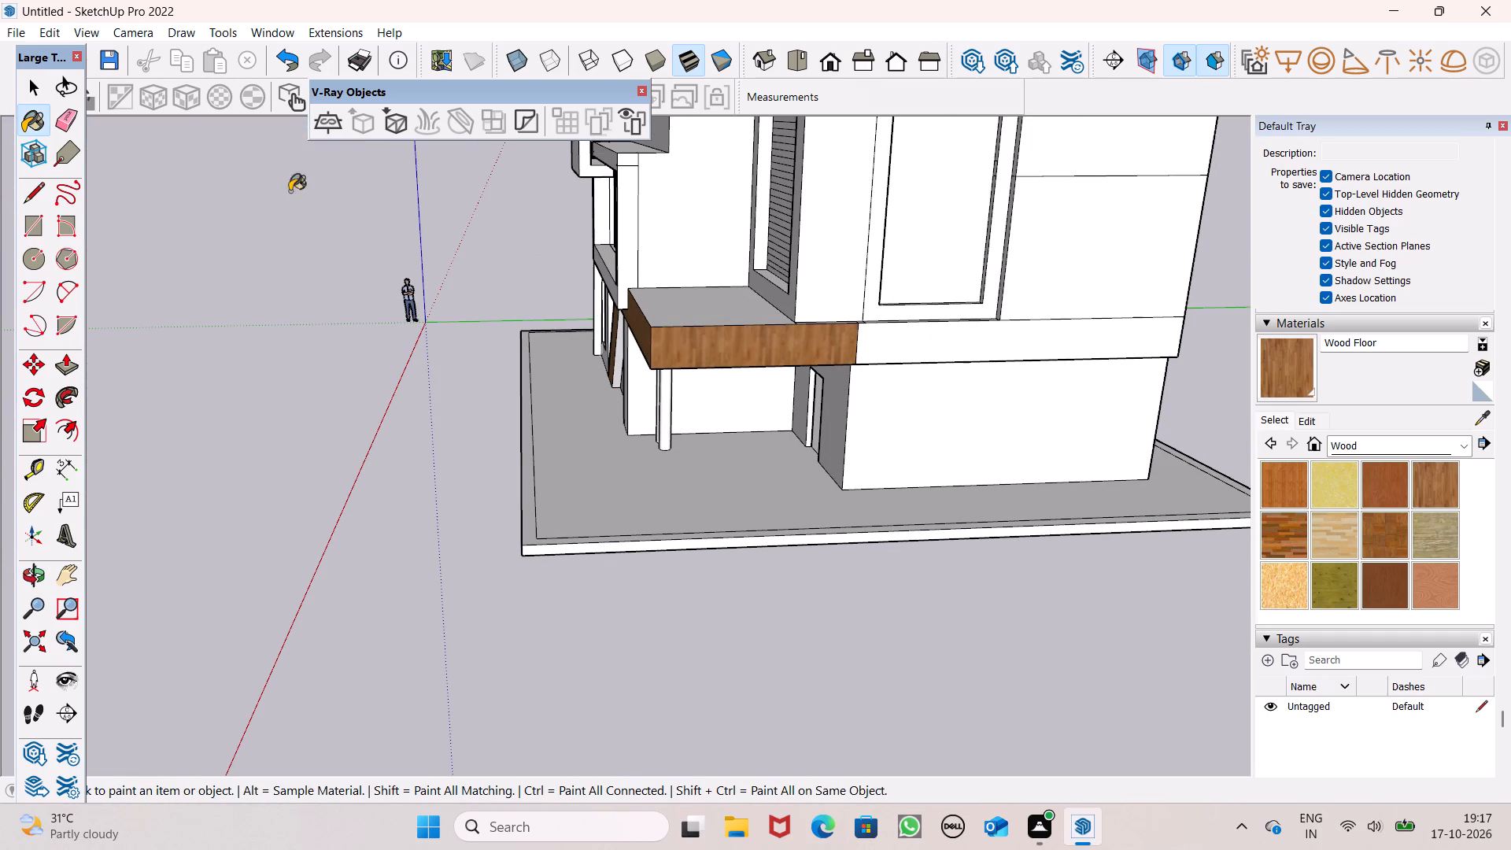
left_click(46, 197)
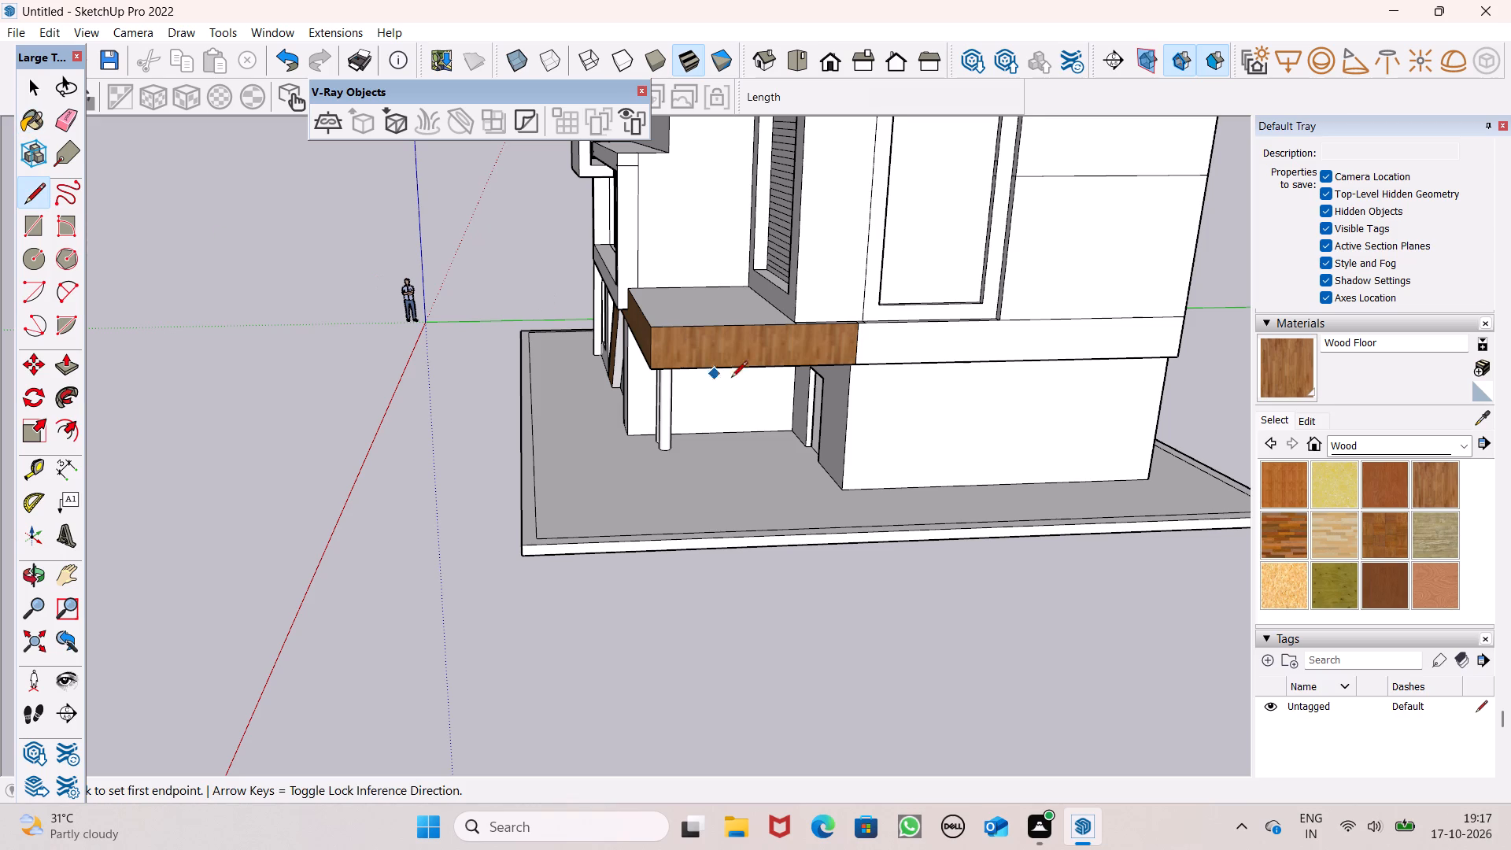
scroll(881, 408, "up", 2)
scroll(973, 319, "up", 1)
left_click(1035, 294)
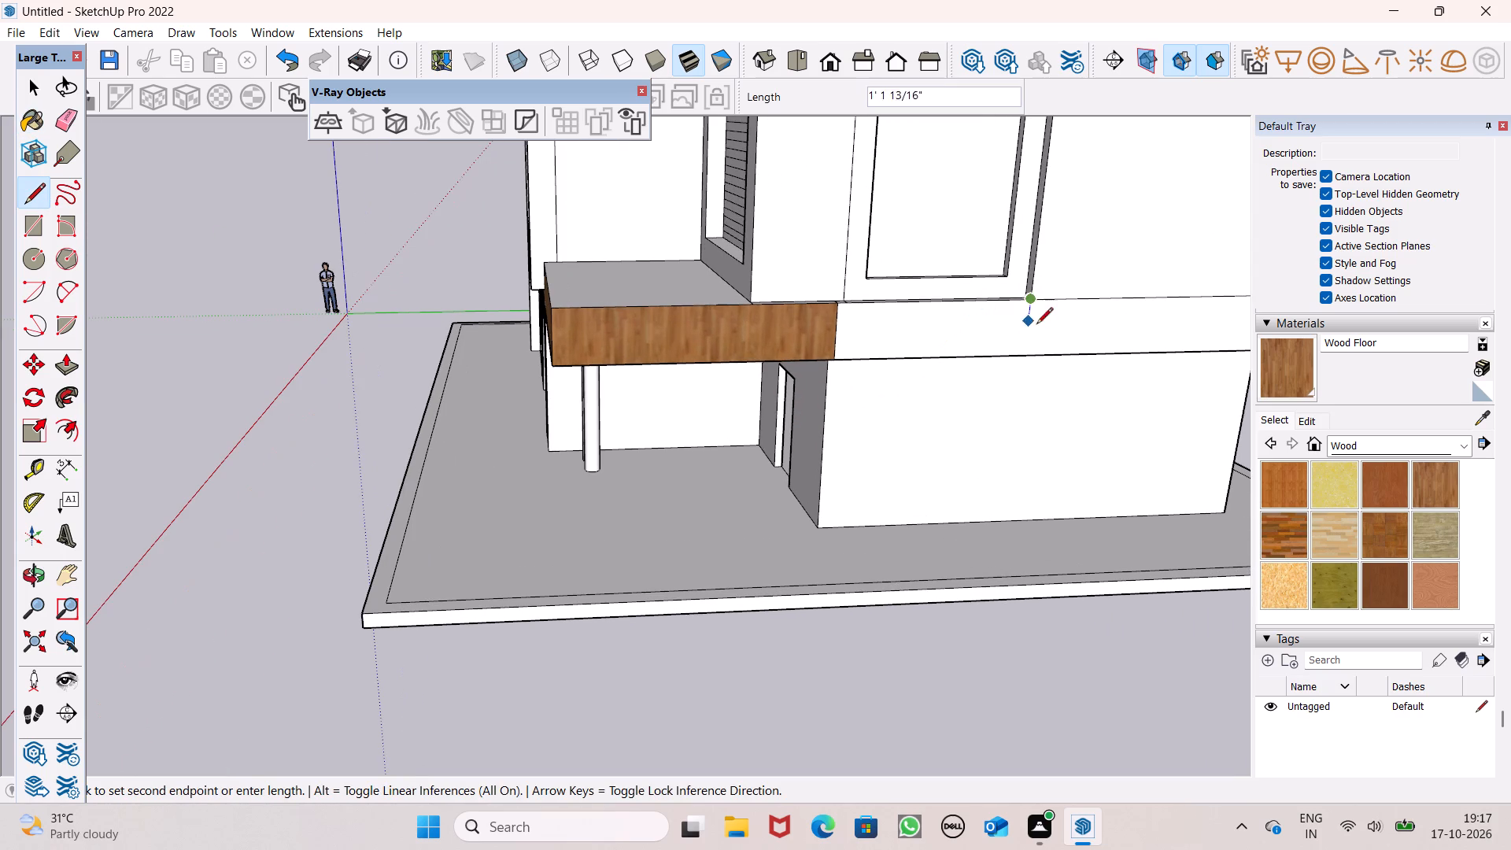
left_click(1032, 356)
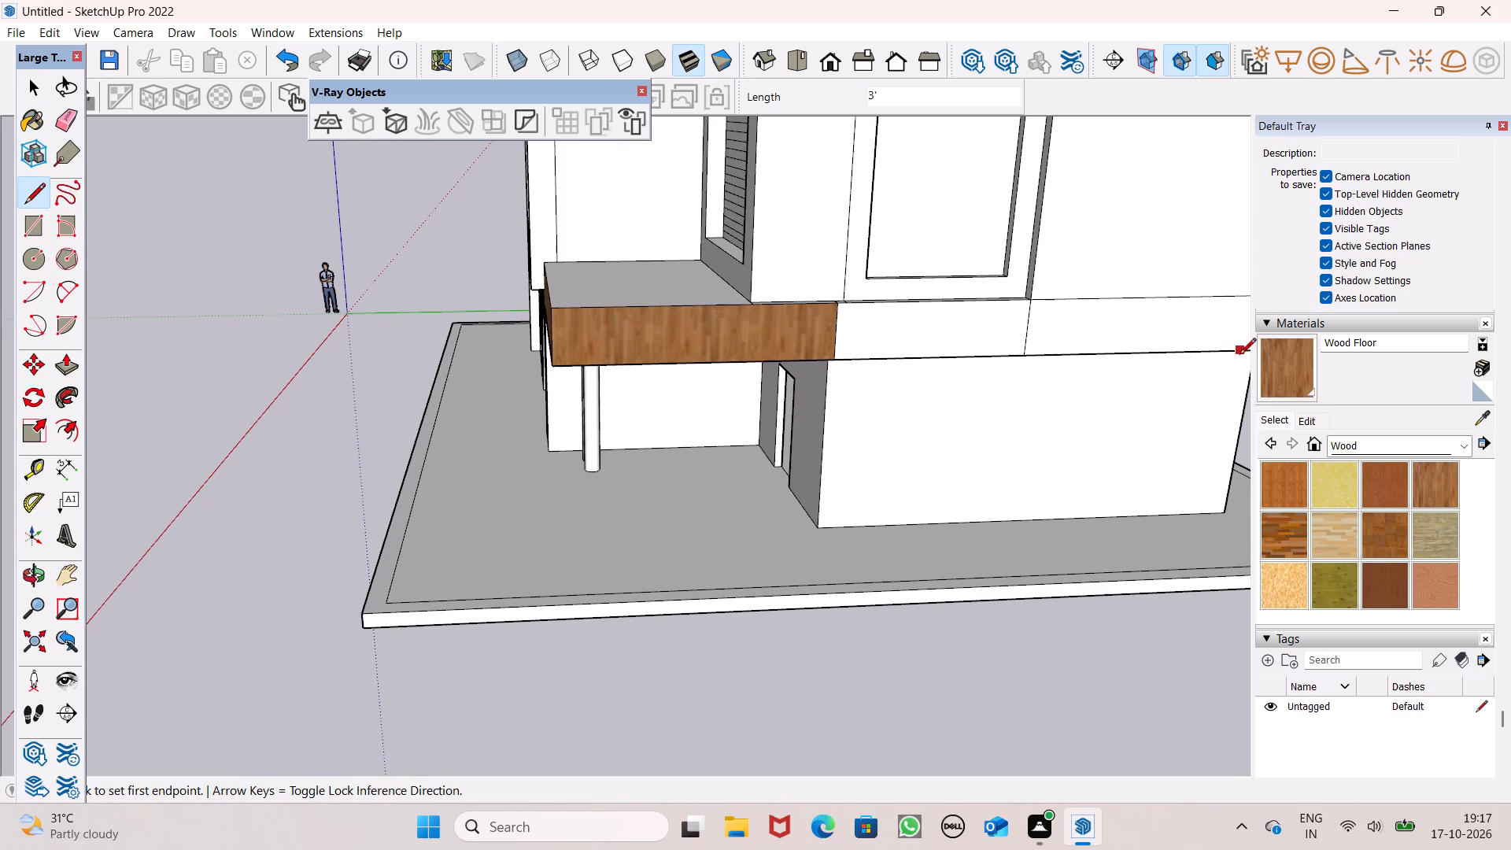
Paint the newly divided side fascia section with the Wood Floor material.
left_click(1299, 387)
left_click_drag(987, 334, 980, 332)
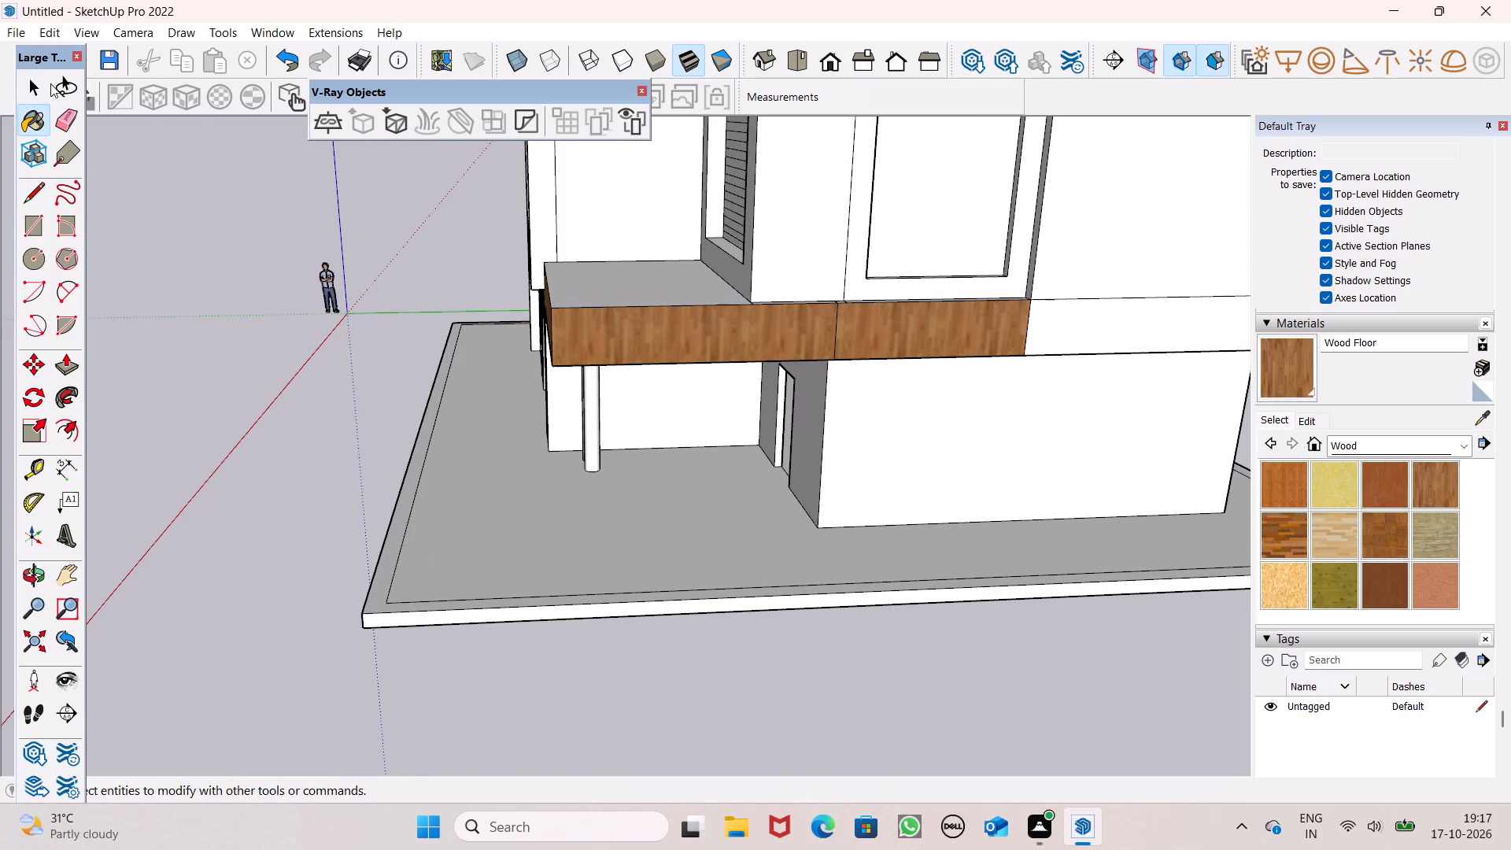
Erase the vertical line dividing the two Wood Floor sections of the side fascia.
left_click_drag(61, 118, 79, 139)
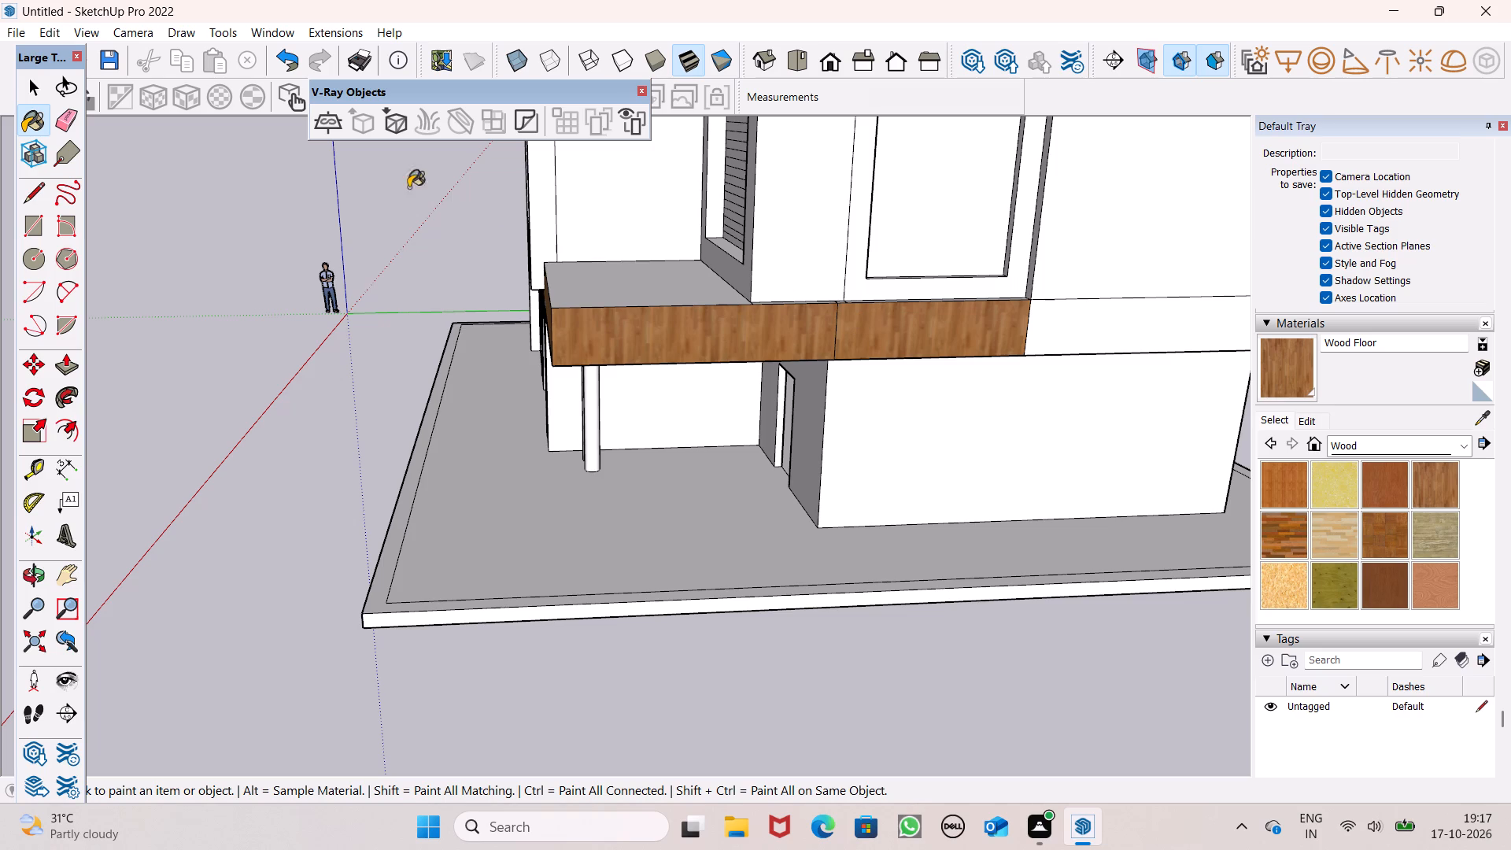
left_click(68, 123)
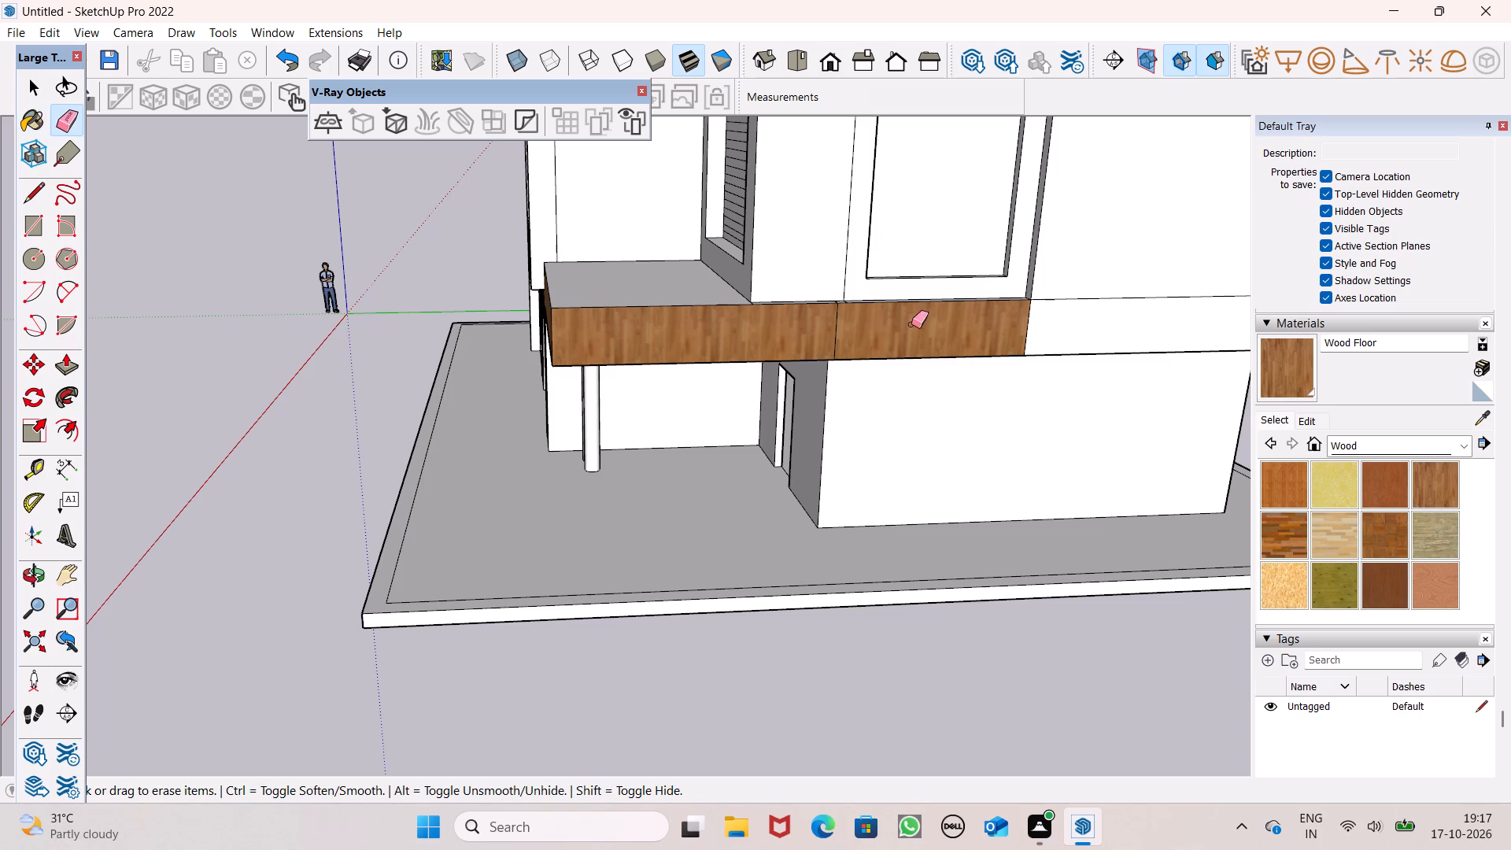
left_click_drag(849, 331, 826, 332)
Erase the horizontal line across the white side wall at the height of the wood fascia's top edge.
scroll(635, 297, "down", 3)
scroll(997, 284, "up", 4)
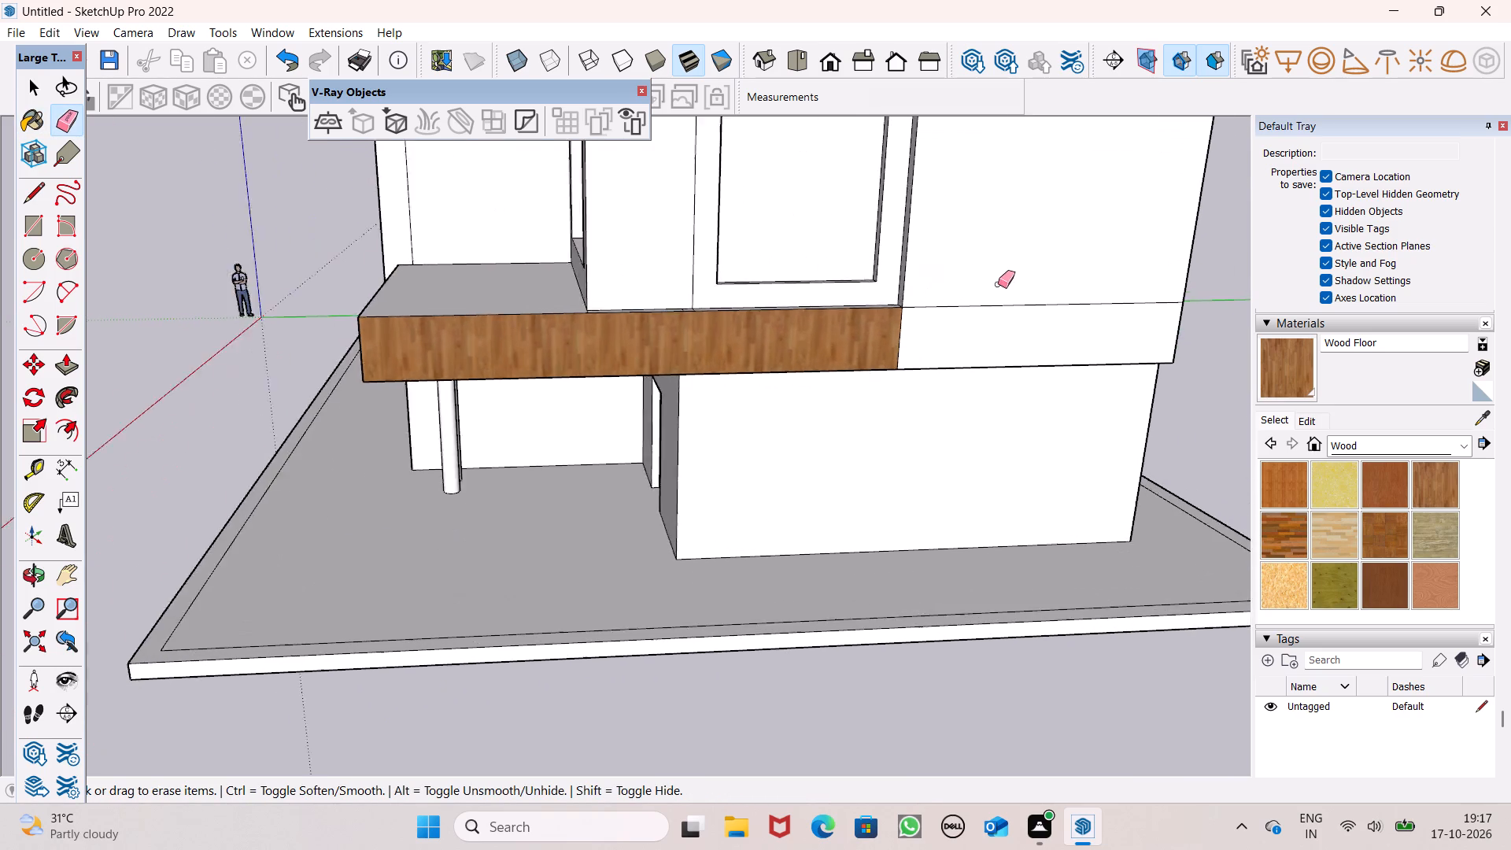
scroll(998, 284, "up", 1)
left_click_drag(998, 290, 992, 327)
scroll(990, 292, "down", 12)
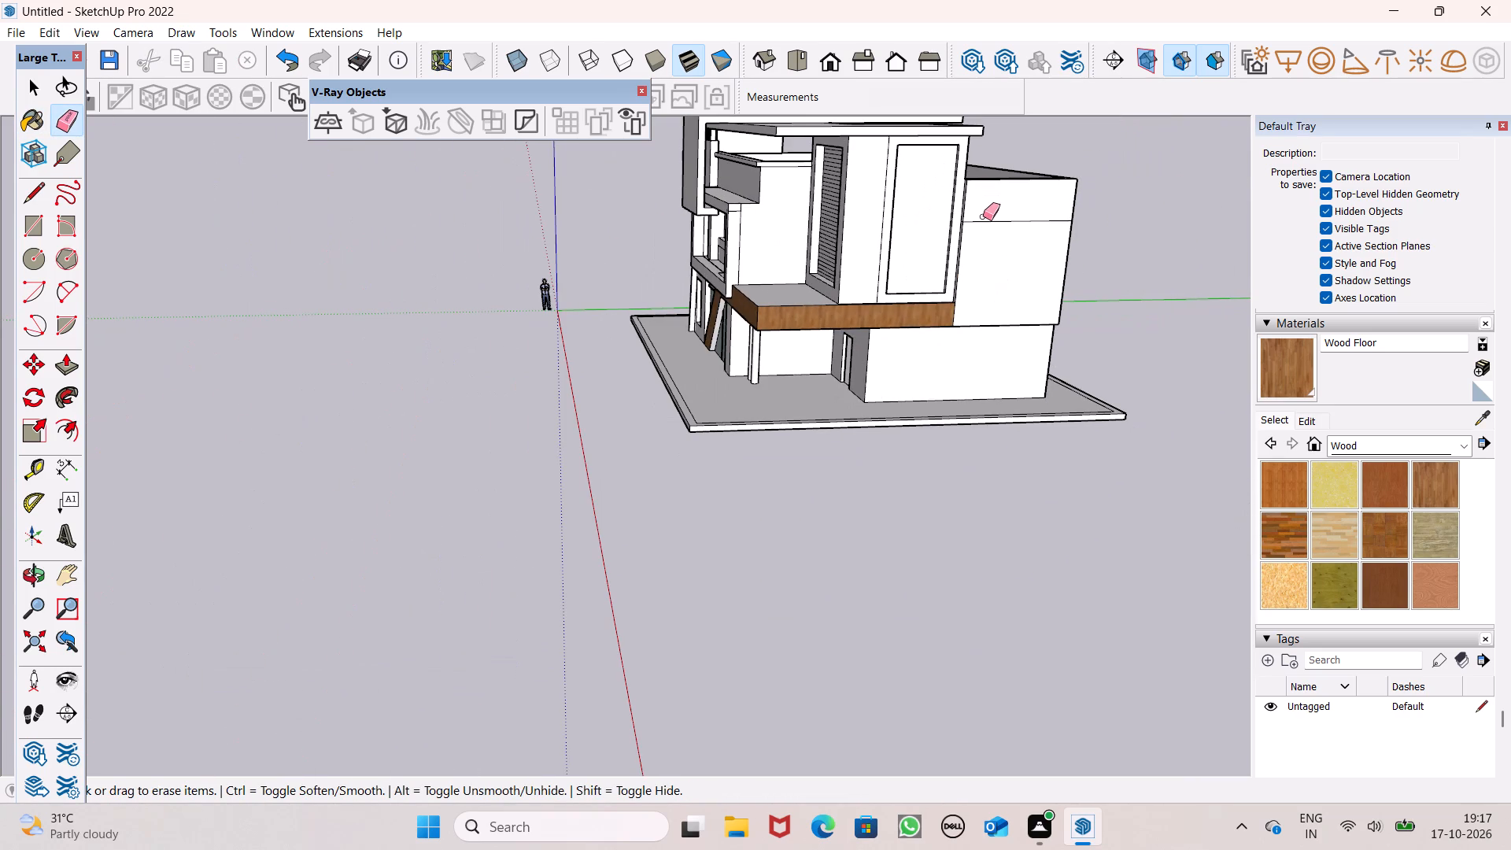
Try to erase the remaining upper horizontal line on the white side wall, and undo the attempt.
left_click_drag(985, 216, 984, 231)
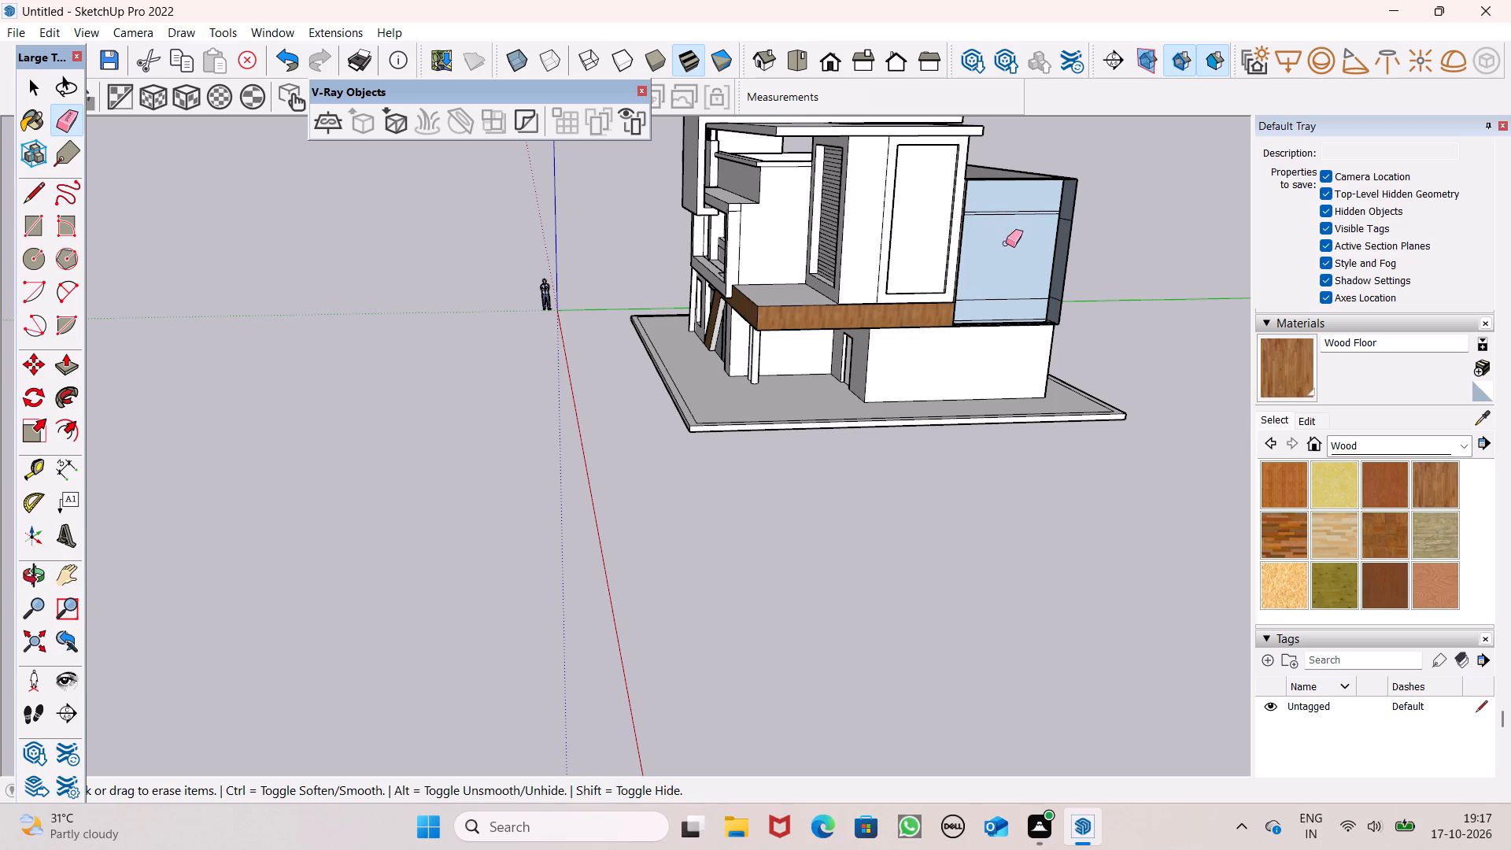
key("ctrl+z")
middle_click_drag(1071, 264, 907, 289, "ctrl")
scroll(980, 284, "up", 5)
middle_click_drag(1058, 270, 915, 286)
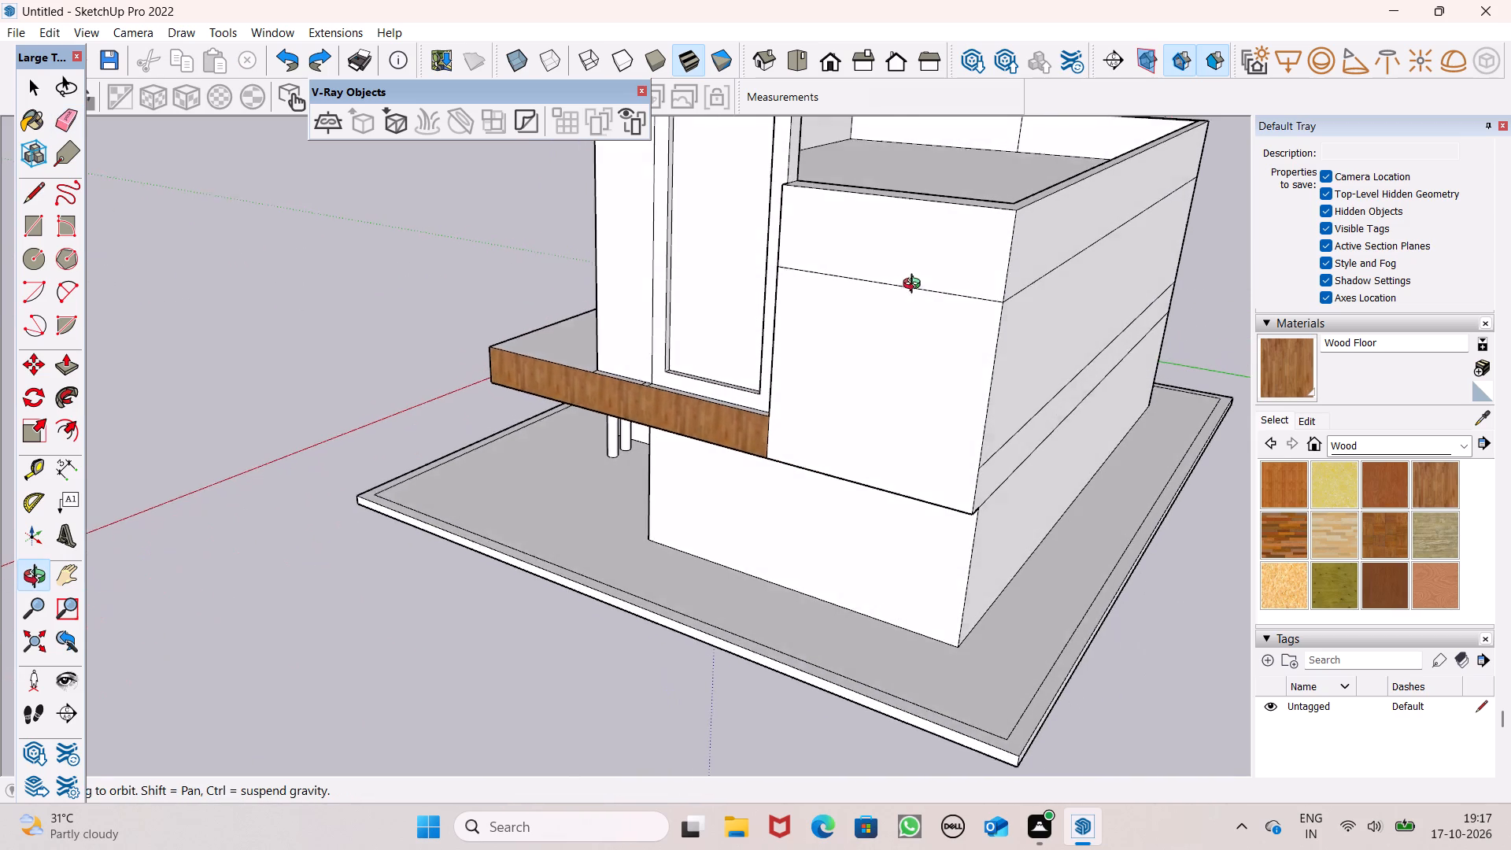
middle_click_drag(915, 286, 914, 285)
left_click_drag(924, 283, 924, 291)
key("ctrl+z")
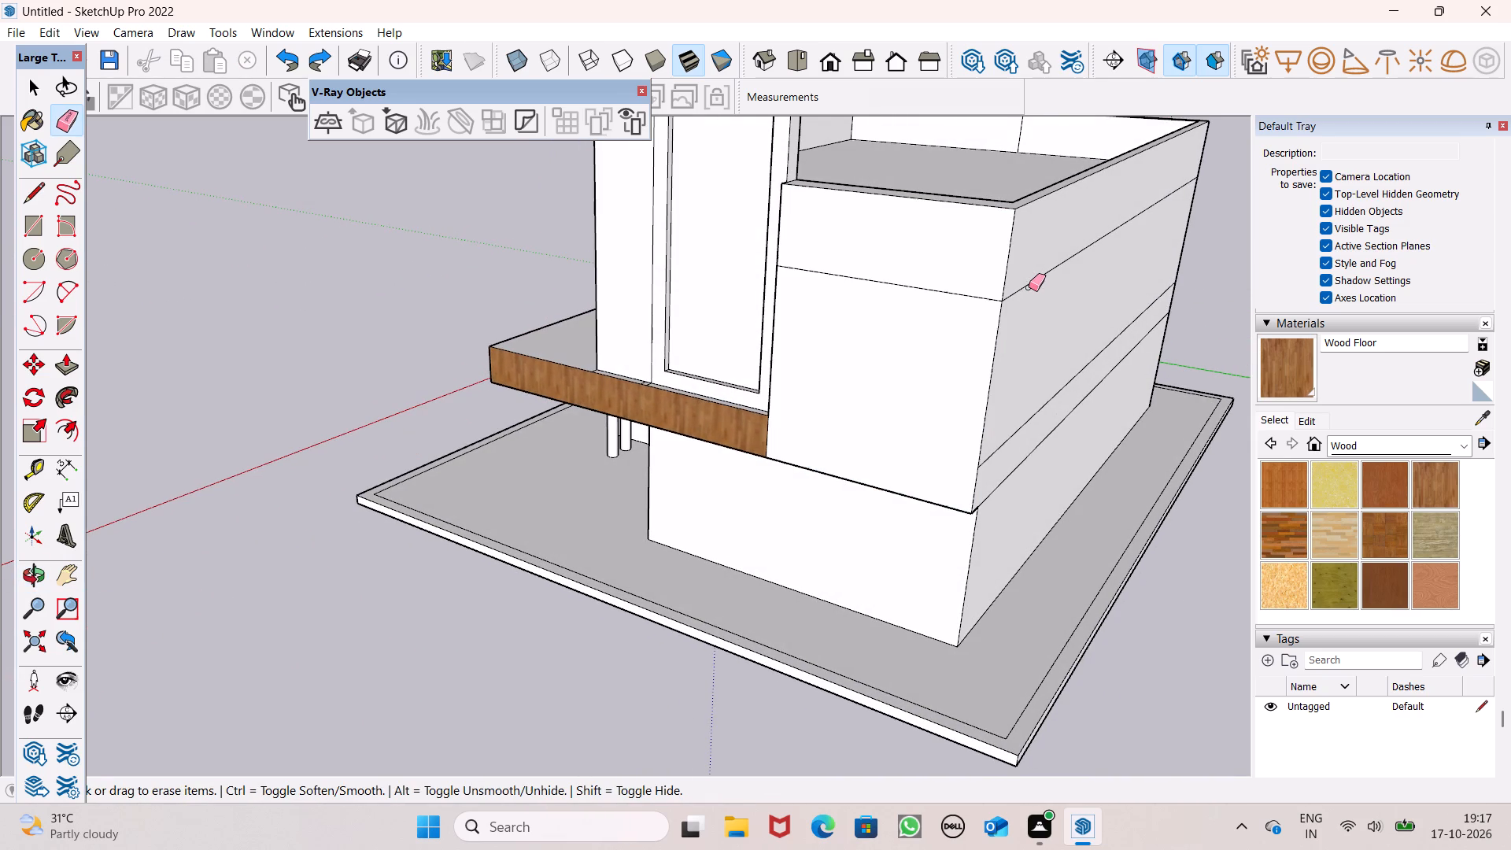
Erase the upper horizontal line across the adjoining wall around the corner from the white side wall.
left_click_drag(1031, 275, 1033, 288)
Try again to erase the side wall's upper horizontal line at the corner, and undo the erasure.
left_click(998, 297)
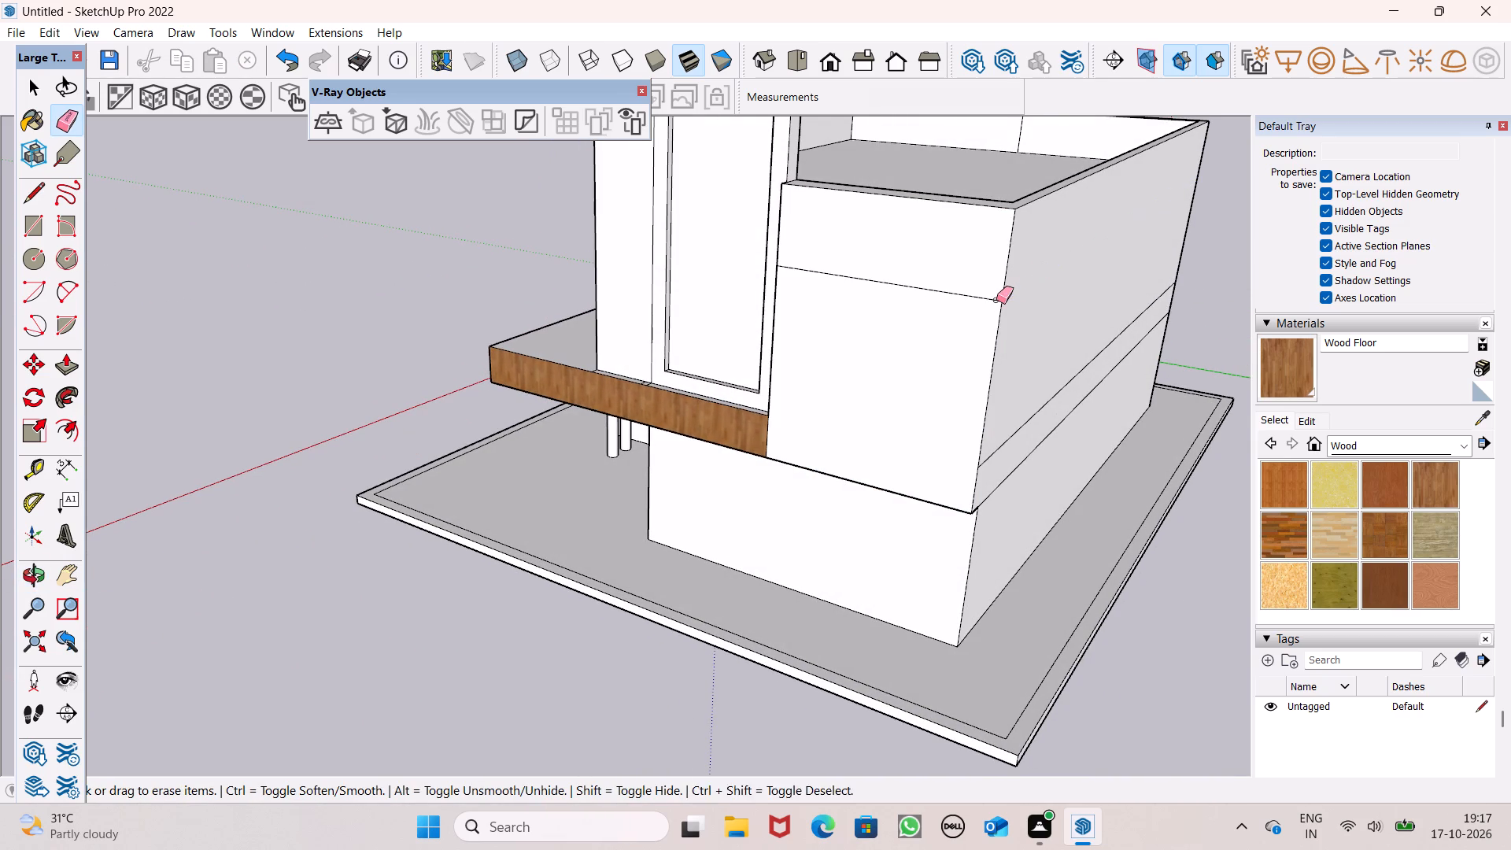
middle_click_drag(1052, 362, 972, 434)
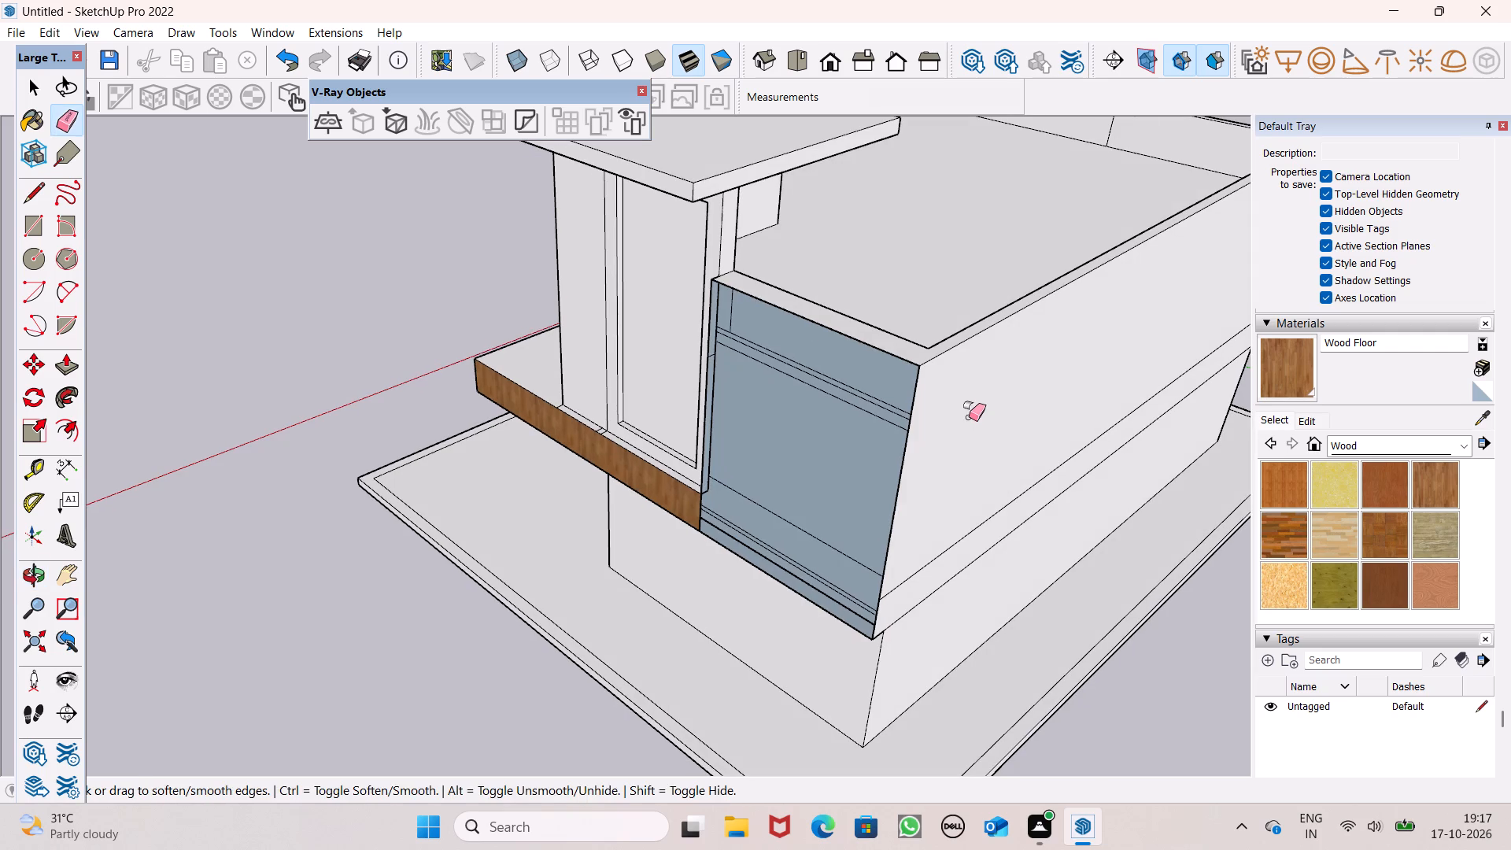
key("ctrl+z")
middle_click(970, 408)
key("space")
Erase the short line crossing the narrow ledge above the wood fascia, below the tall window recess's inner edge.
middle_click_drag(973, 400, 1147, 332)
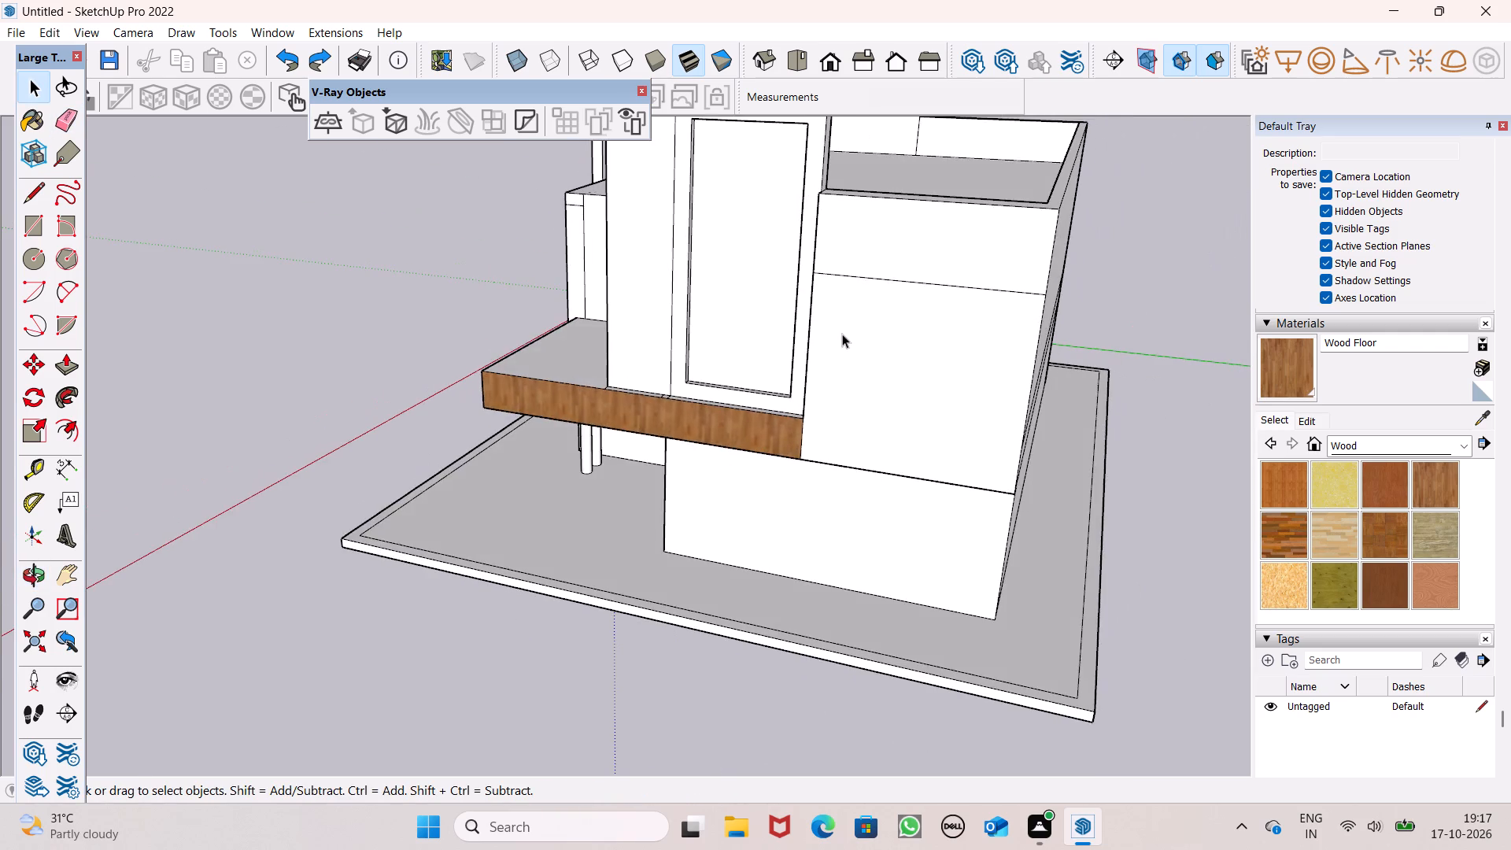
scroll(842, 334, "down", 3)
middle_click_drag(860, 365, 1006, 590)
middle_click_drag(781, 523, 851, 518)
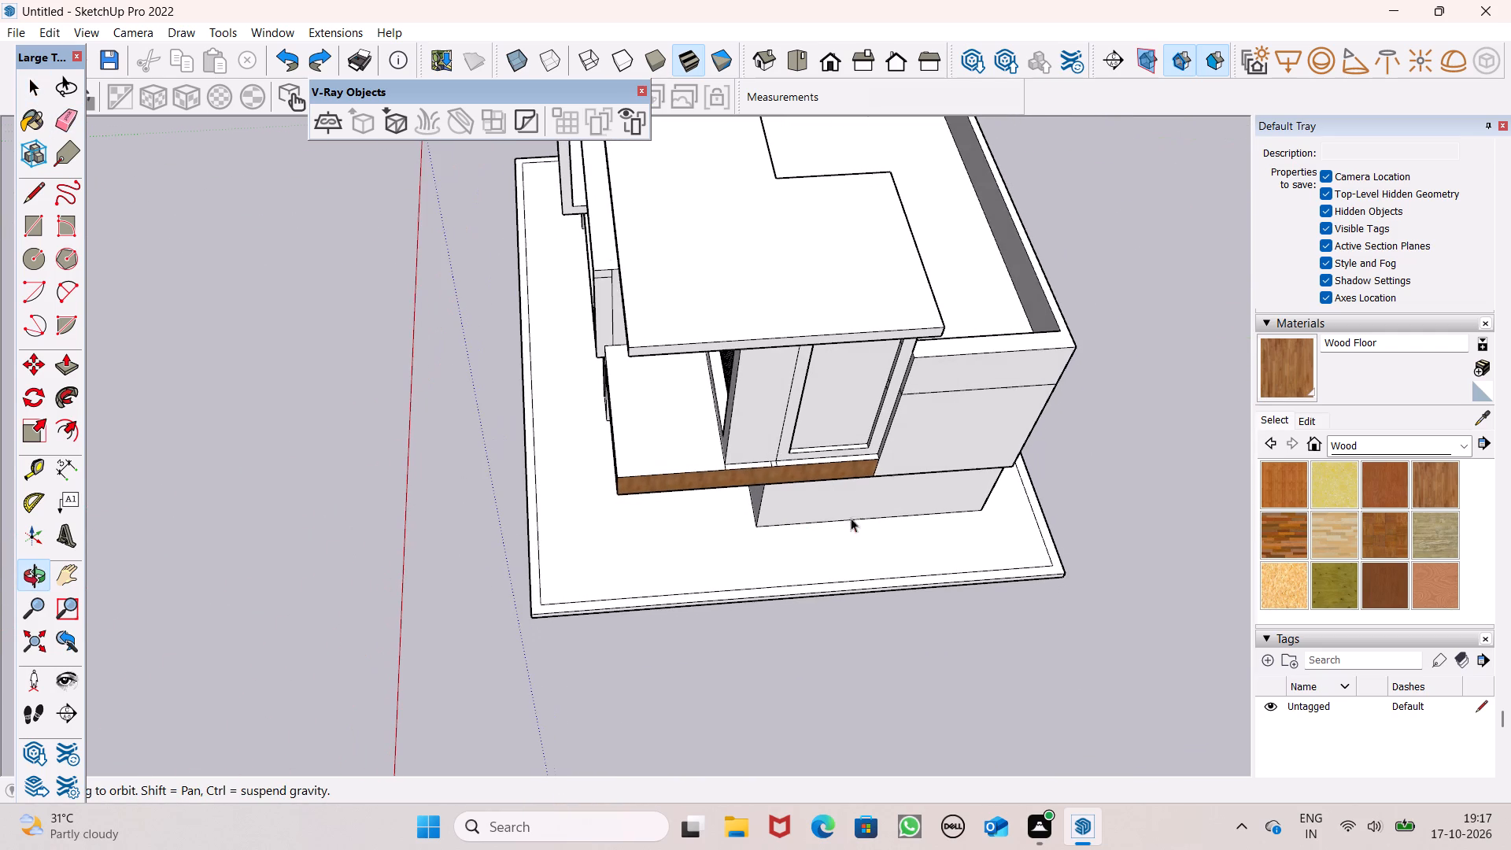
middle_click_drag(851, 518, 847, 524)
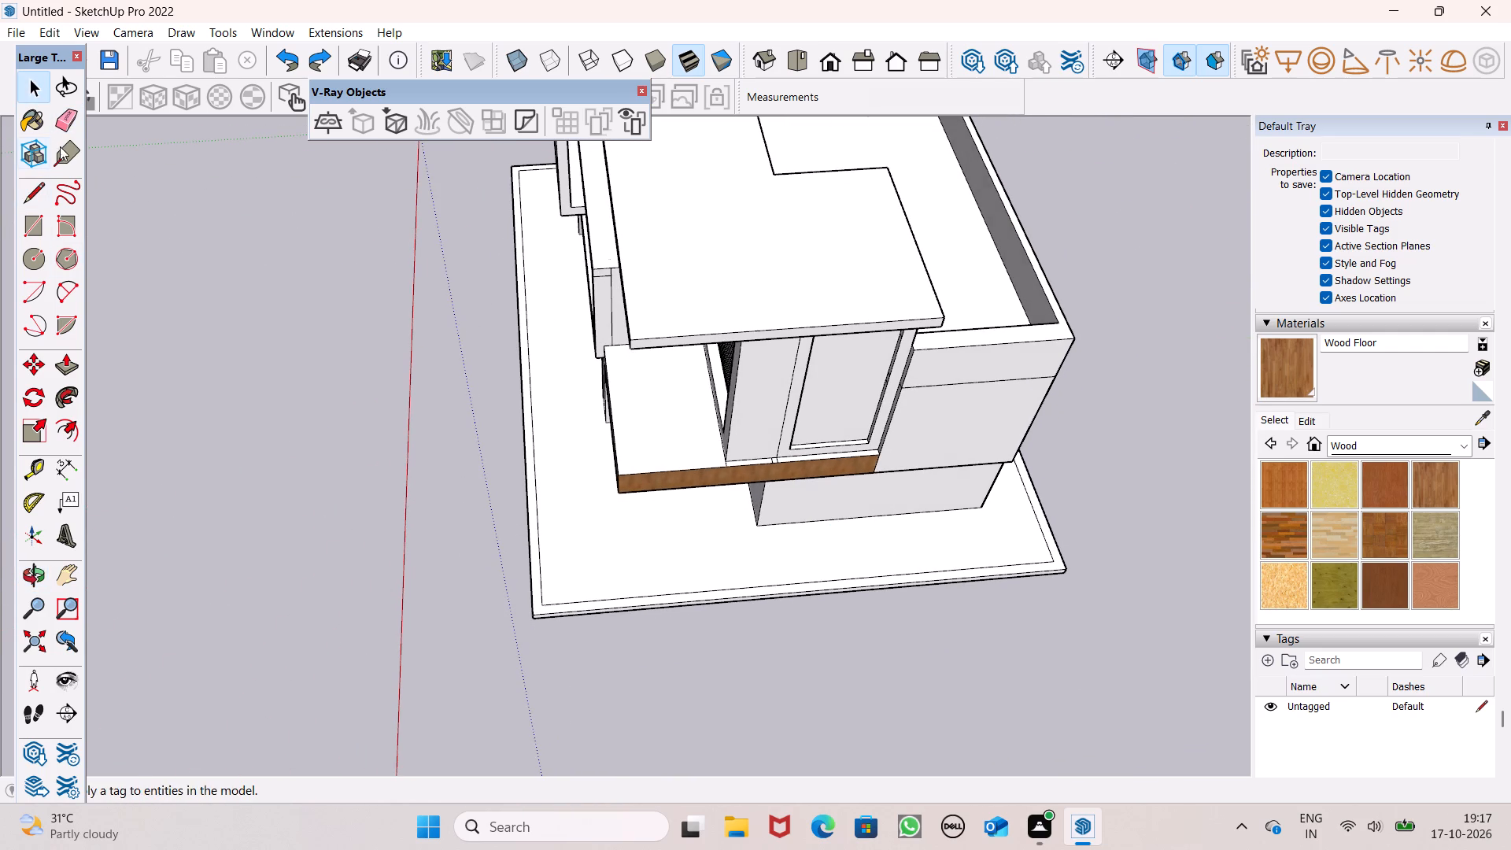
left_click(76, 126)
scroll(972, 503, "up", 5)
scroll(712, 436, "up", 5)
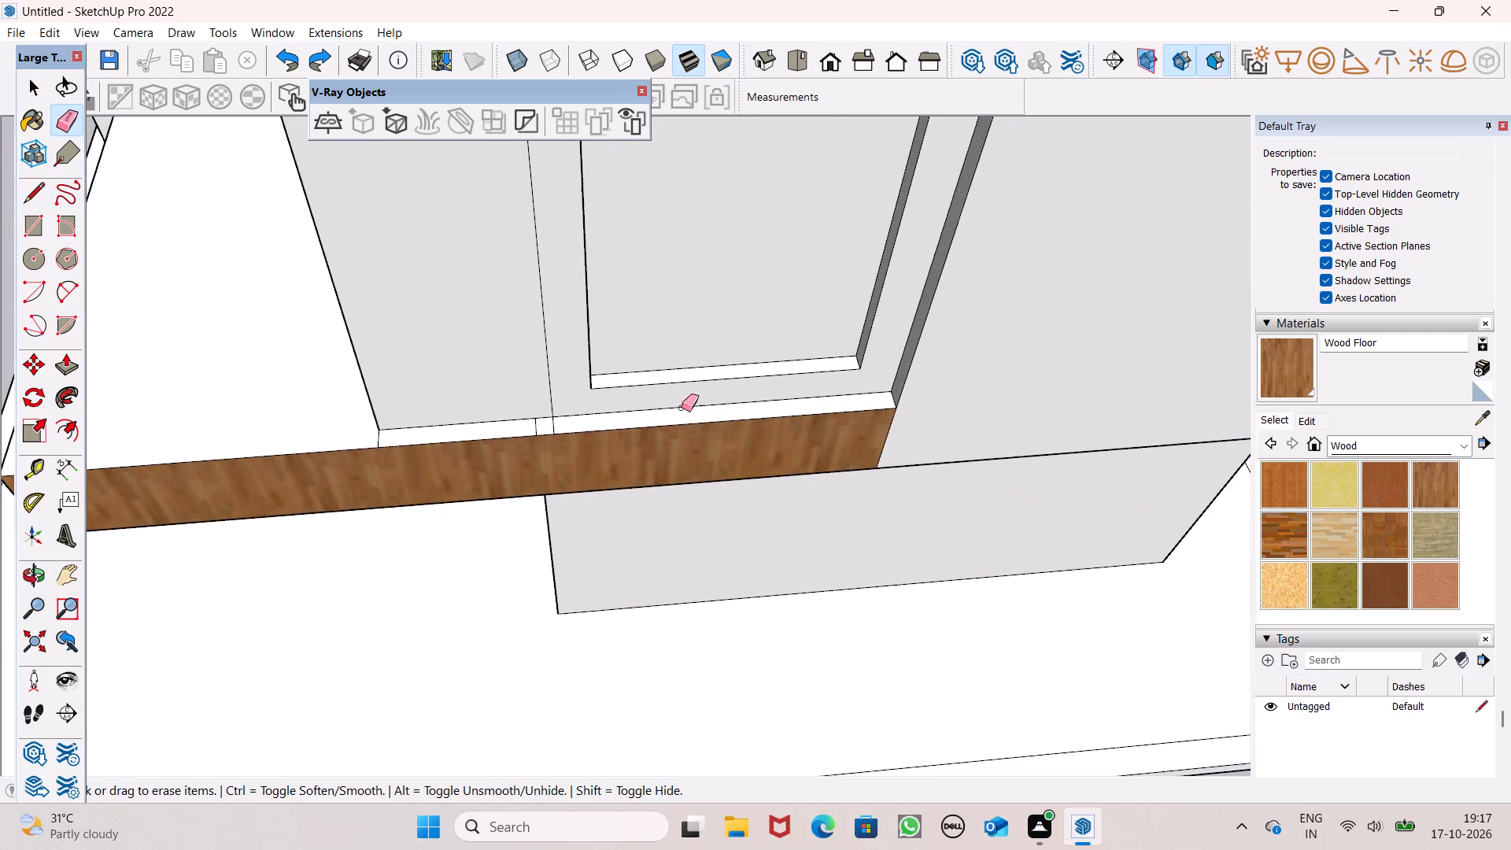
scroll(682, 408, "up", 1)
scroll(581, 401, "up", 4)
left_click_drag(524, 440, 552, 434)
scroll(1139, 320, "down", 12)
middle_click(1133, 364)
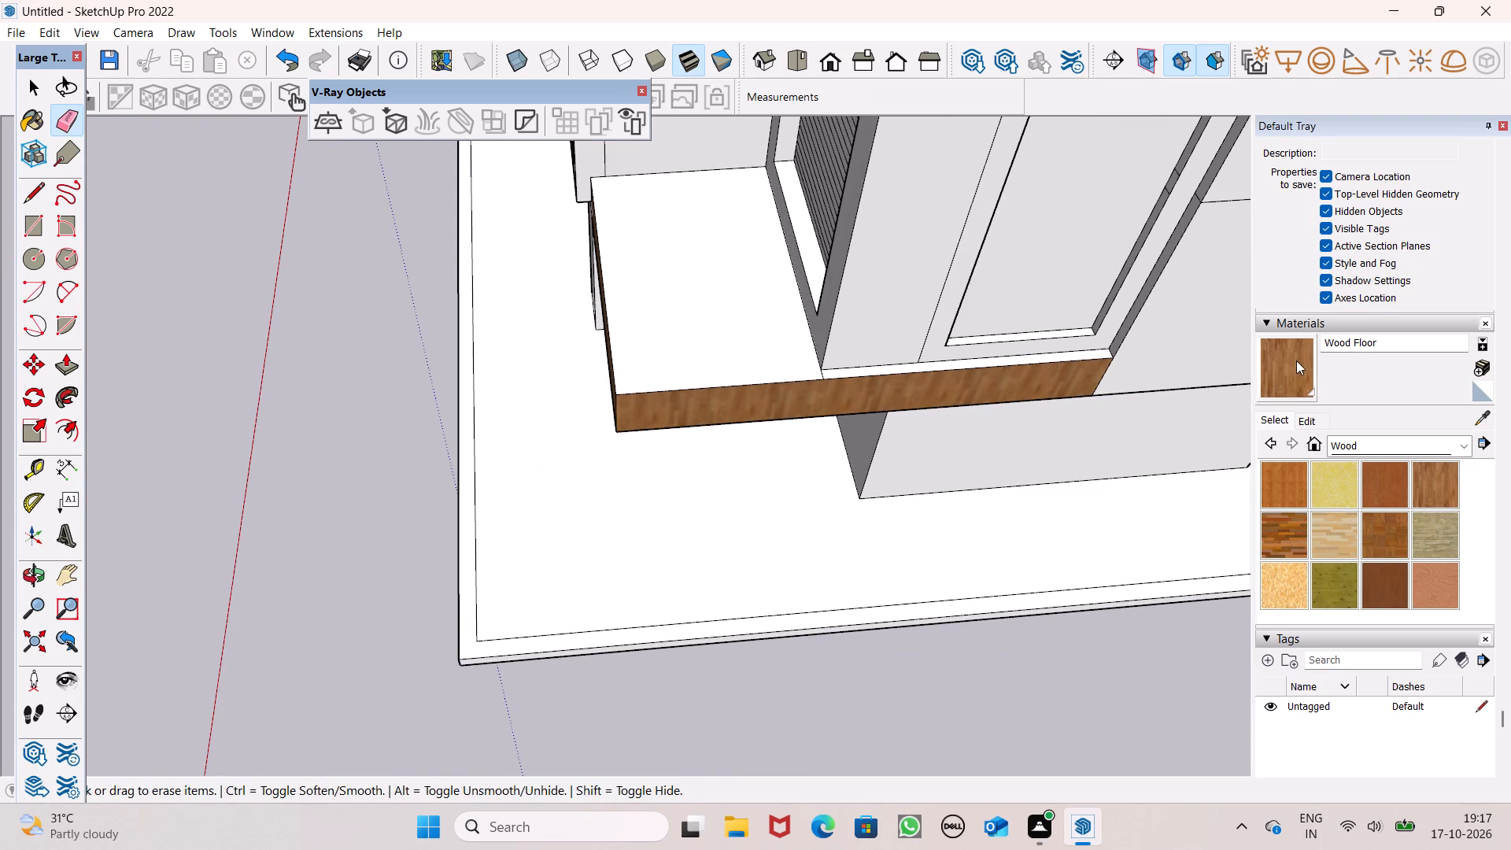
Push/Pull the tall window recess's surround face outward to the outer edge of the wood fascia.
scroll(1181, 375, "up", 1)
middle_click_drag(1177, 377, 1172, 385)
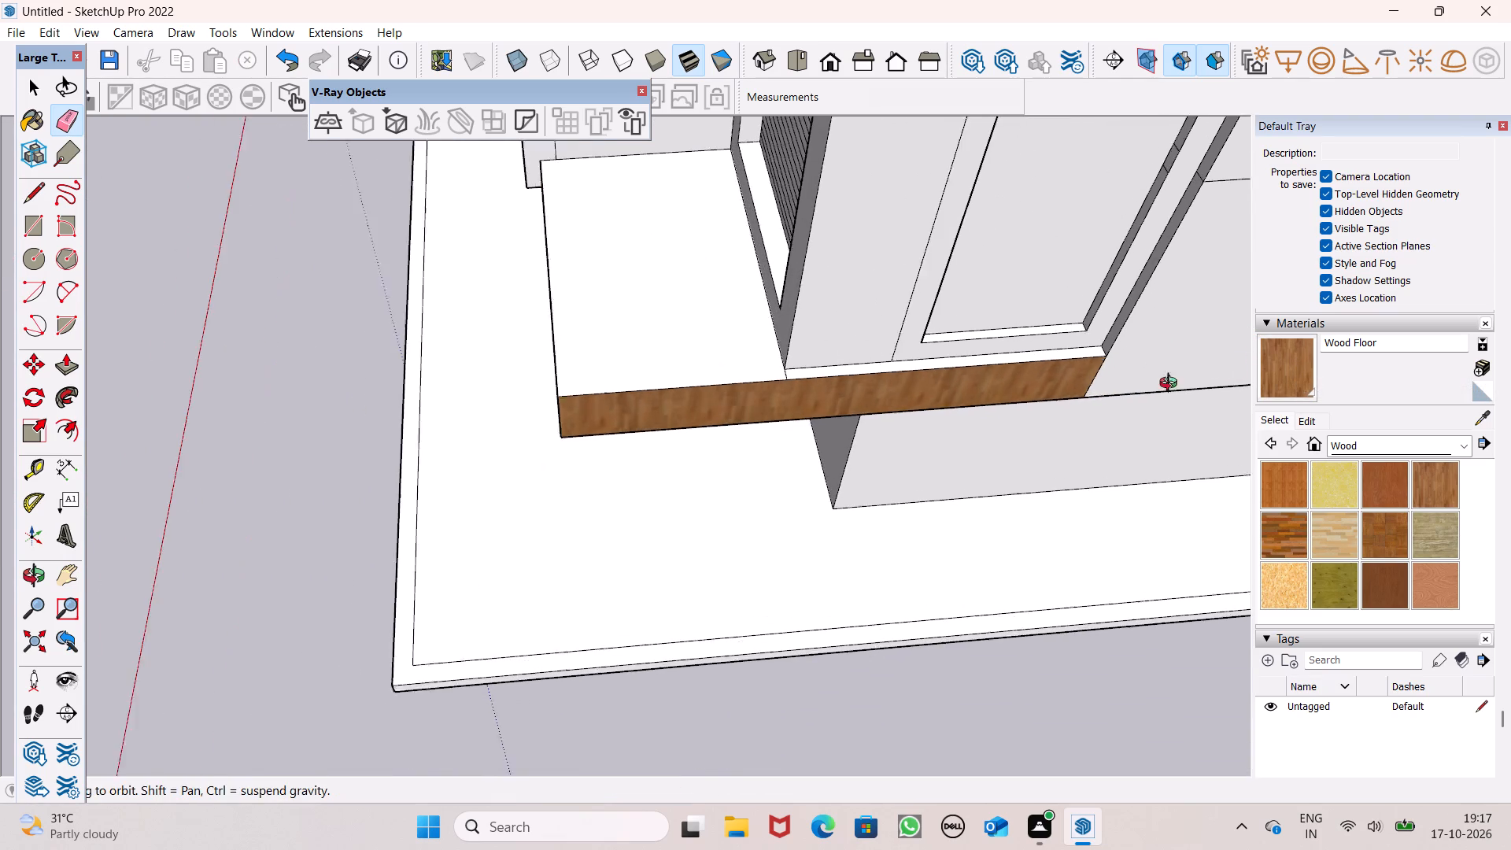
middle_click_drag(1172, 385, 1116, 445)
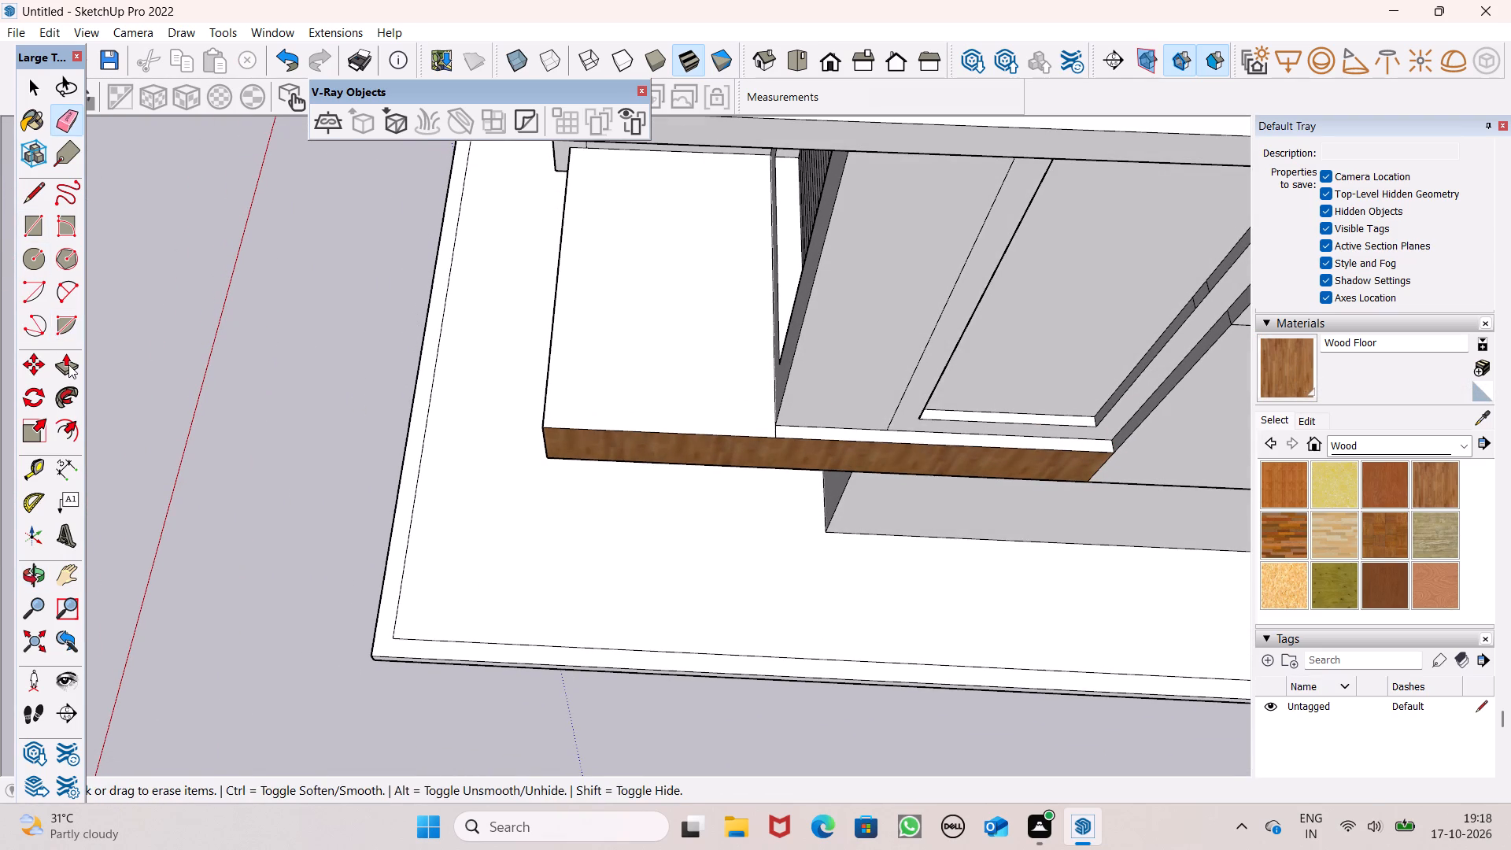
left_click(65, 361)
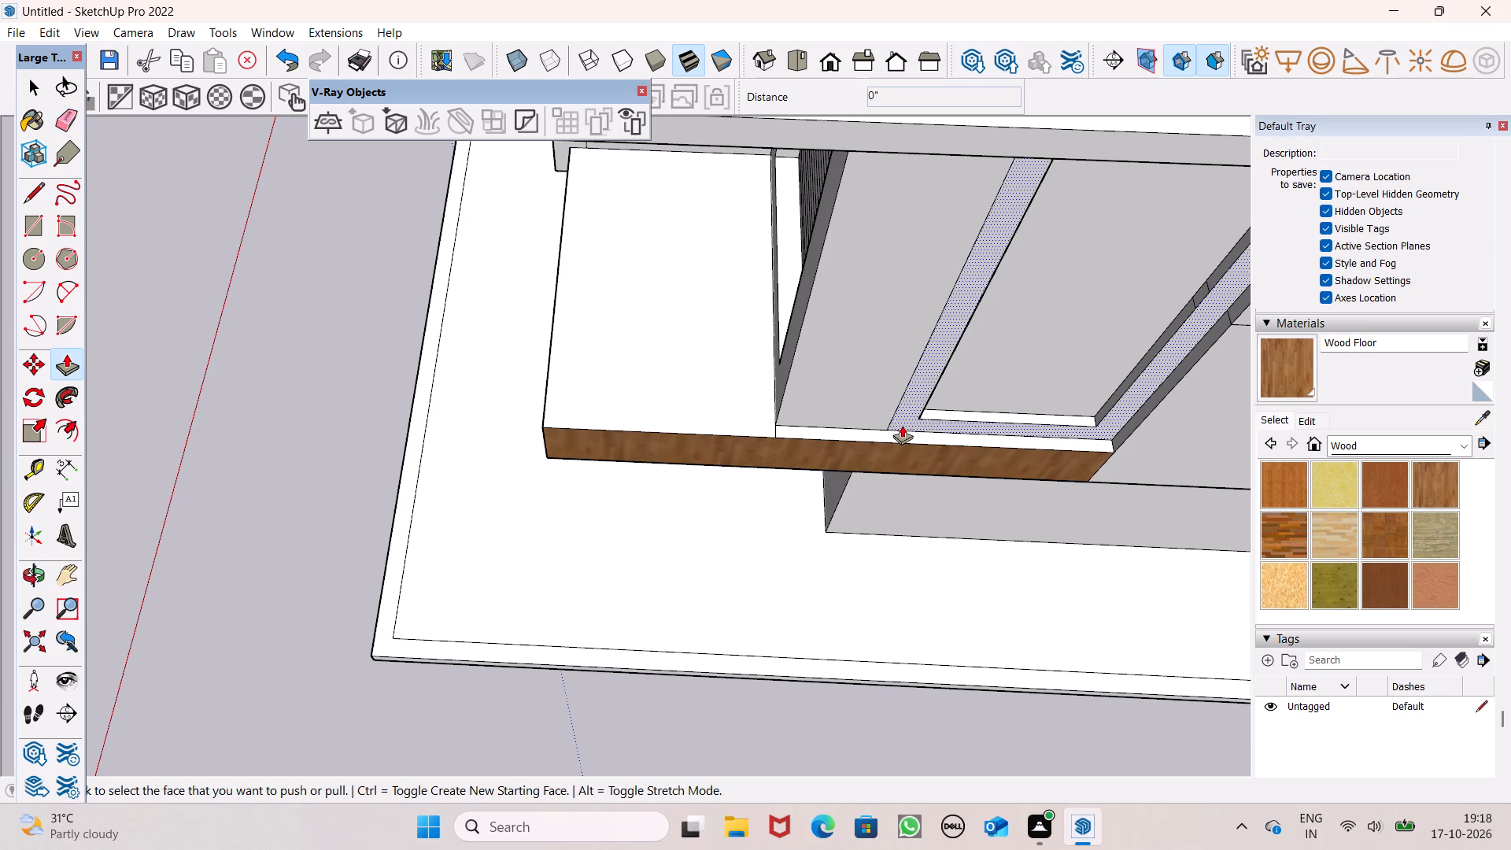
left_click_drag(897, 419, 866, 449)
left_click(868, 449)
scroll(789, 327, "down", 6)
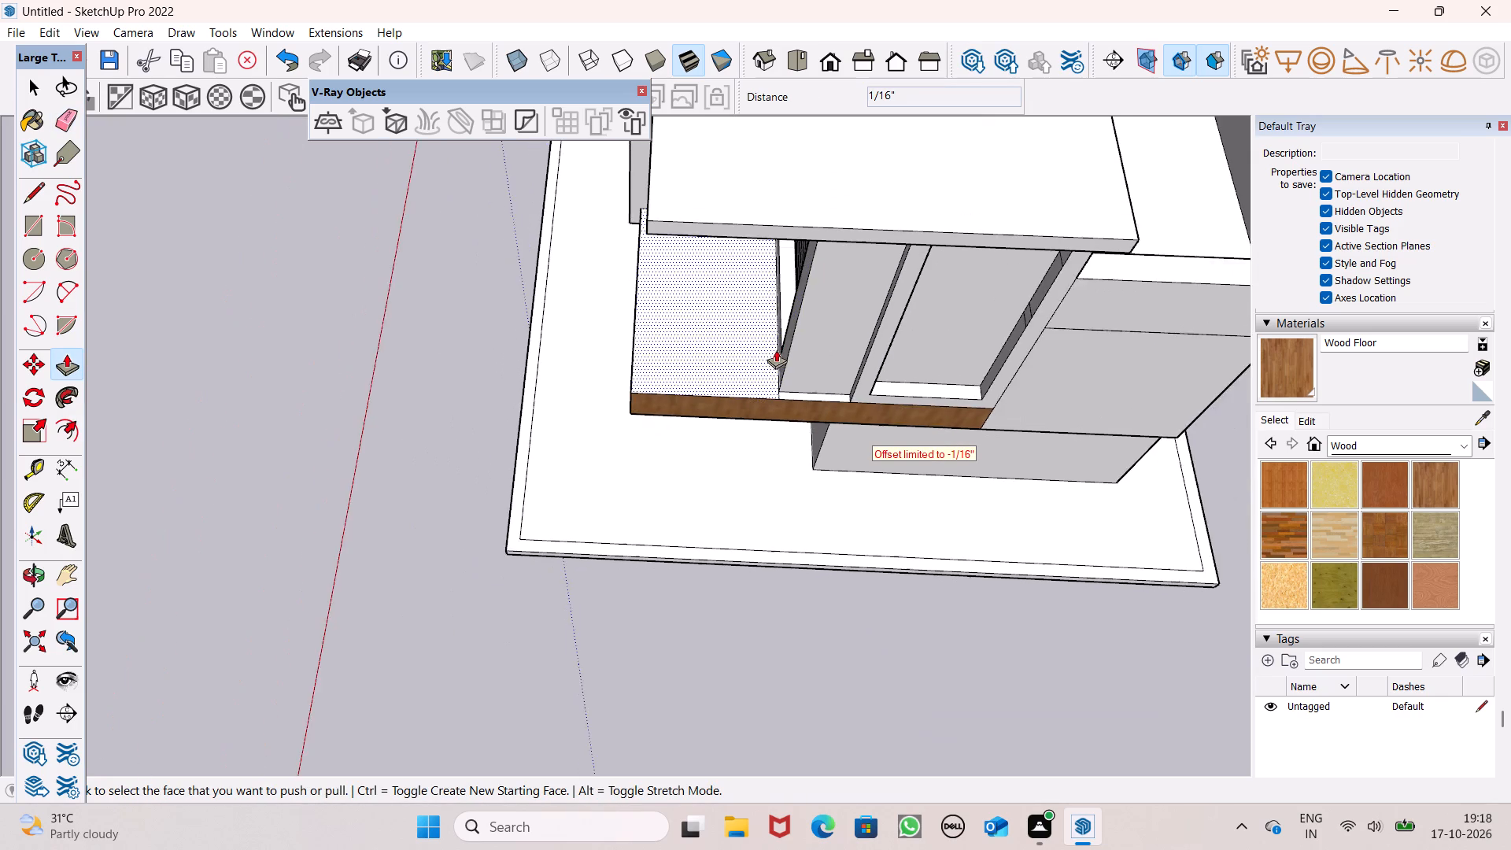
key("space")
Erase the short line separating the remaining narrow ledge from the terrace's top surface.
middle_click_drag(790, 473, 729, 465)
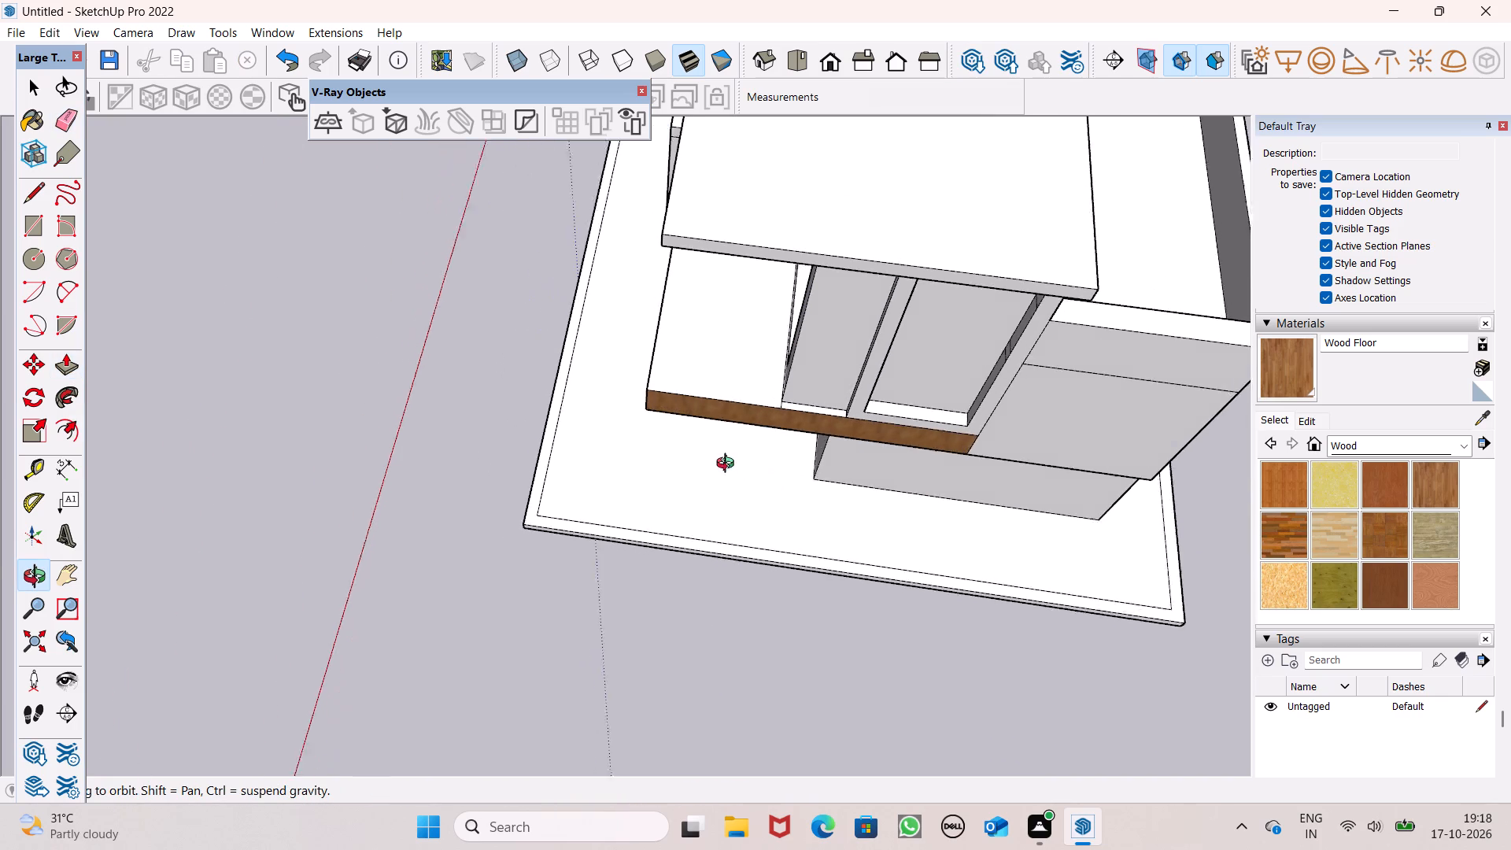
middle_click_drag(729, 465, 844, 401)
scroll(843, 405, "up", 4)
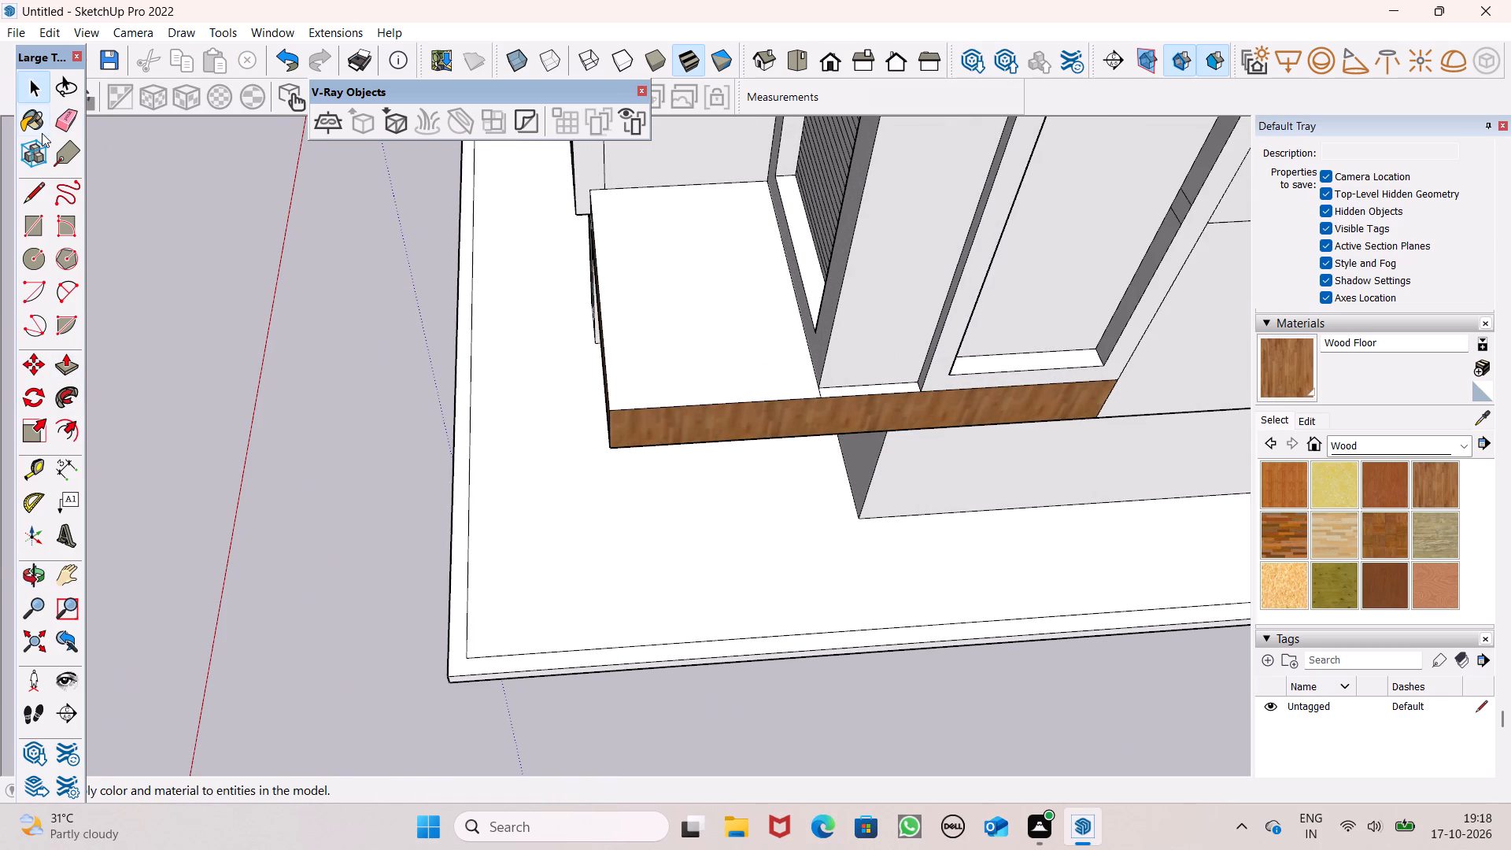
left_click(56, 117)
scroll(726, 353, "up", 5)
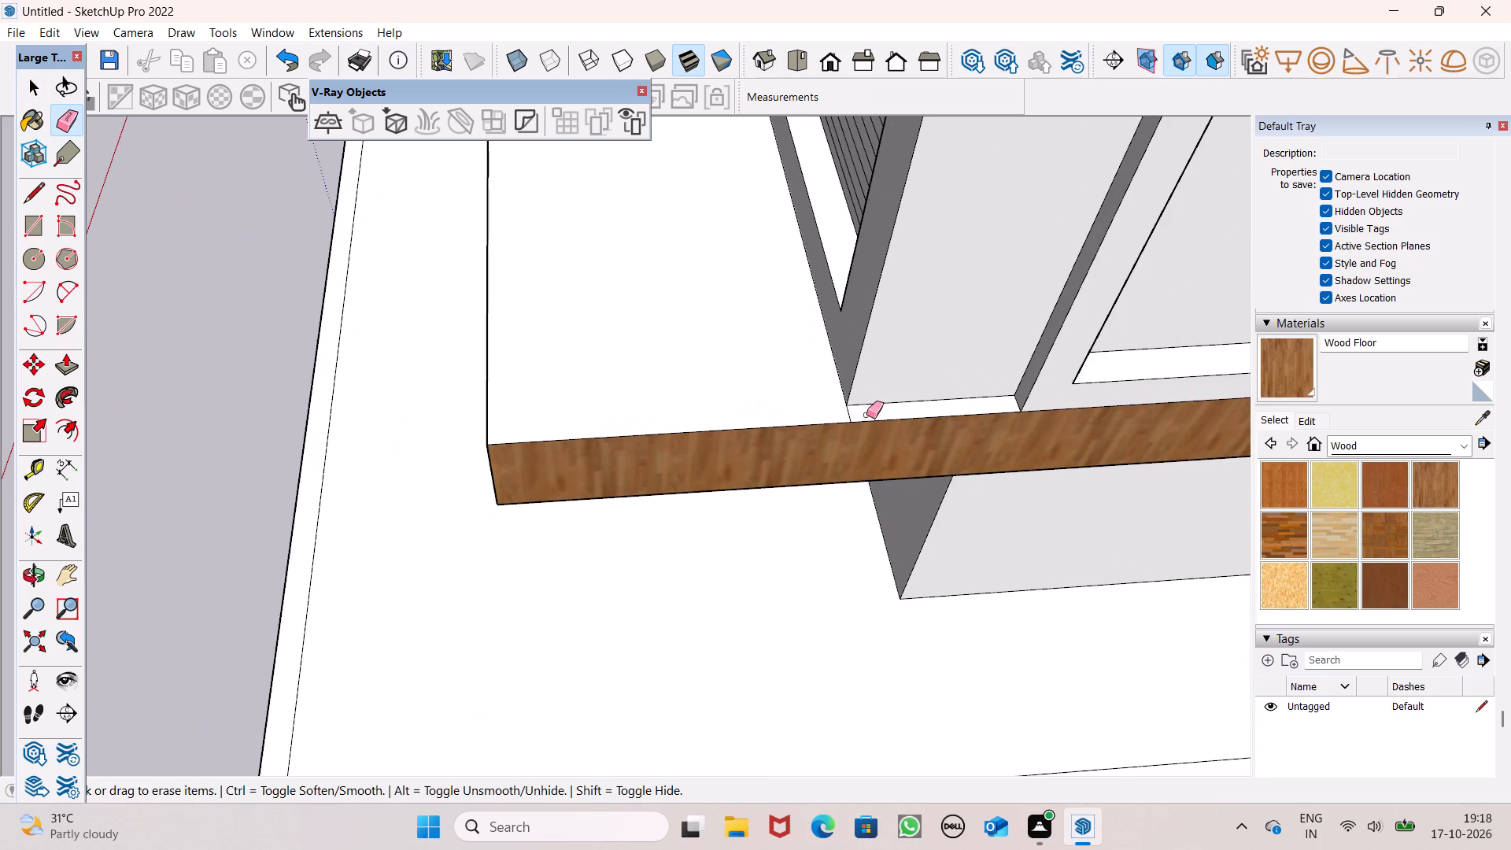
left_click_drag(856, 413, 846, 412)
Examine the house's front and side facades with the wood-finished beam and fascias.
scroll(772, 310, "down", 11)
middle_click_drag(700, 429, 700, 427)
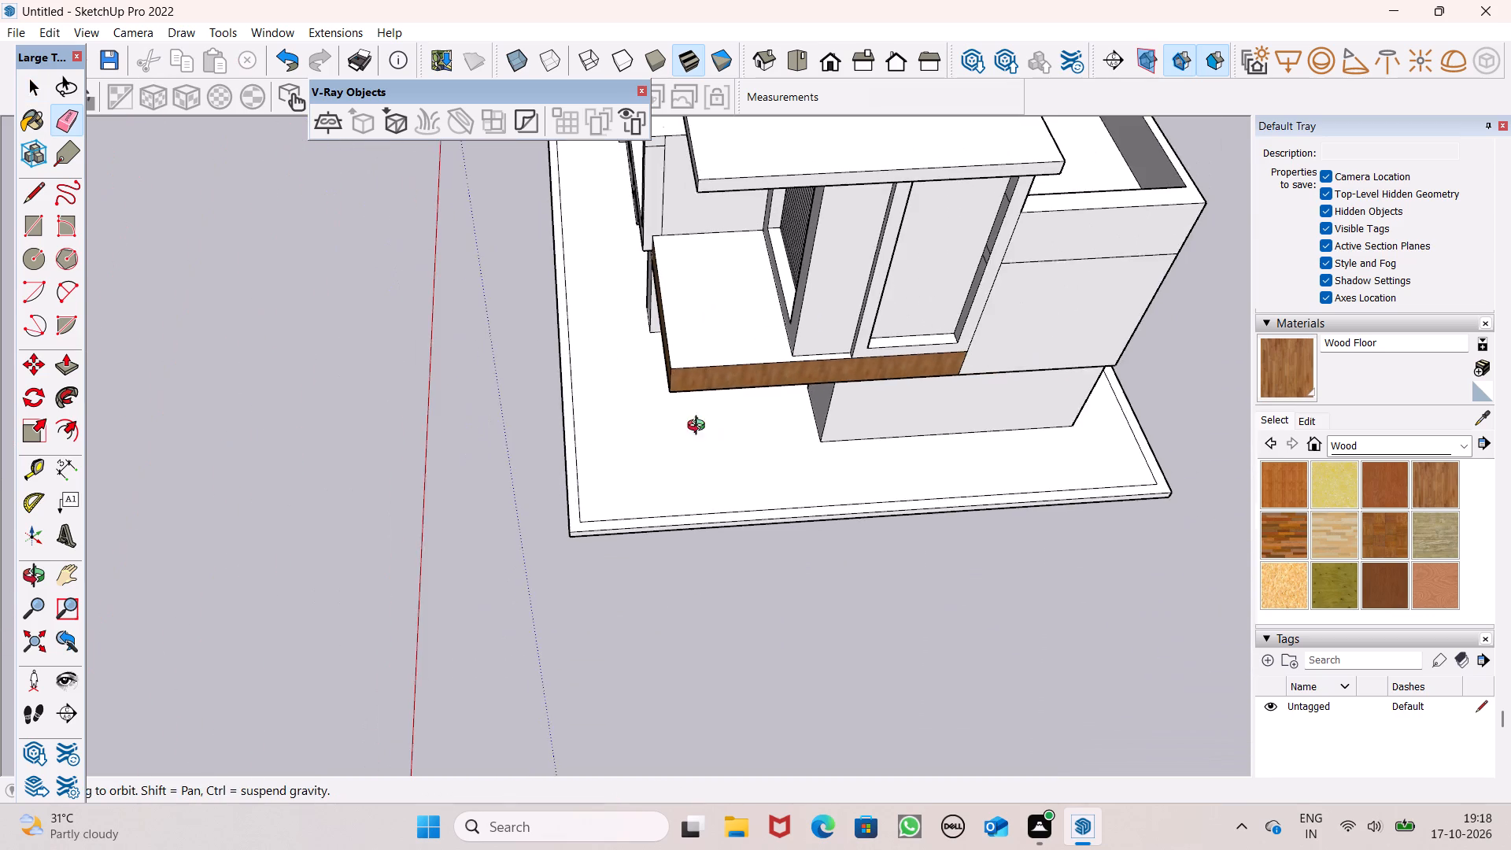
middle_click_drag(700, 427, 1058, 283)
key("space")
scroll(1058, 283, "down", 2)
middle_click_drag(907, 357, 1255, 211)
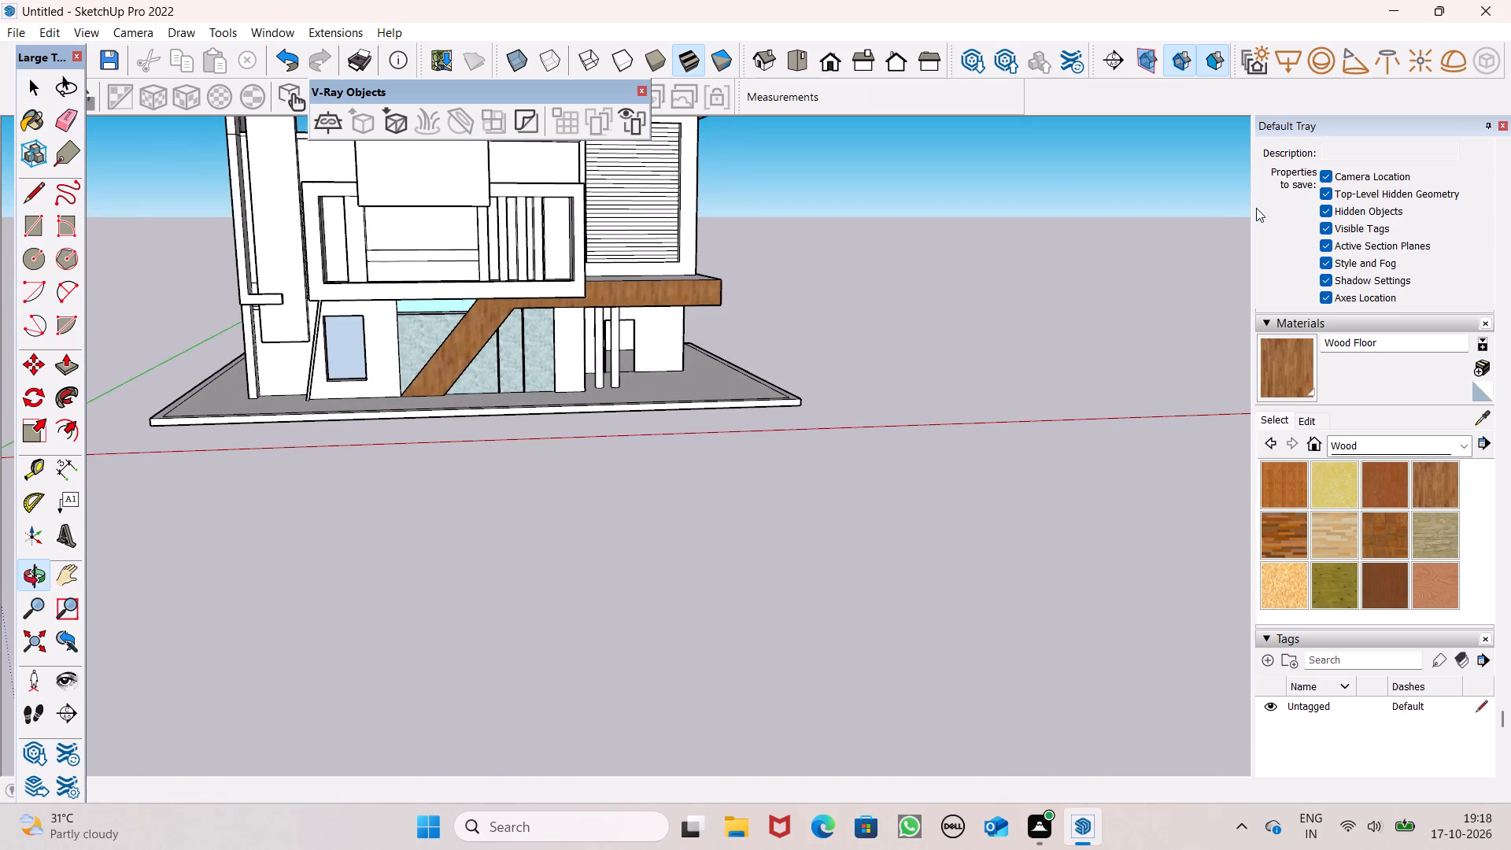
scroll(1210, 236, "down", 2)
scroll(897, 246, "down", 2)
middle_click_drag(896, 284, 674, 308)
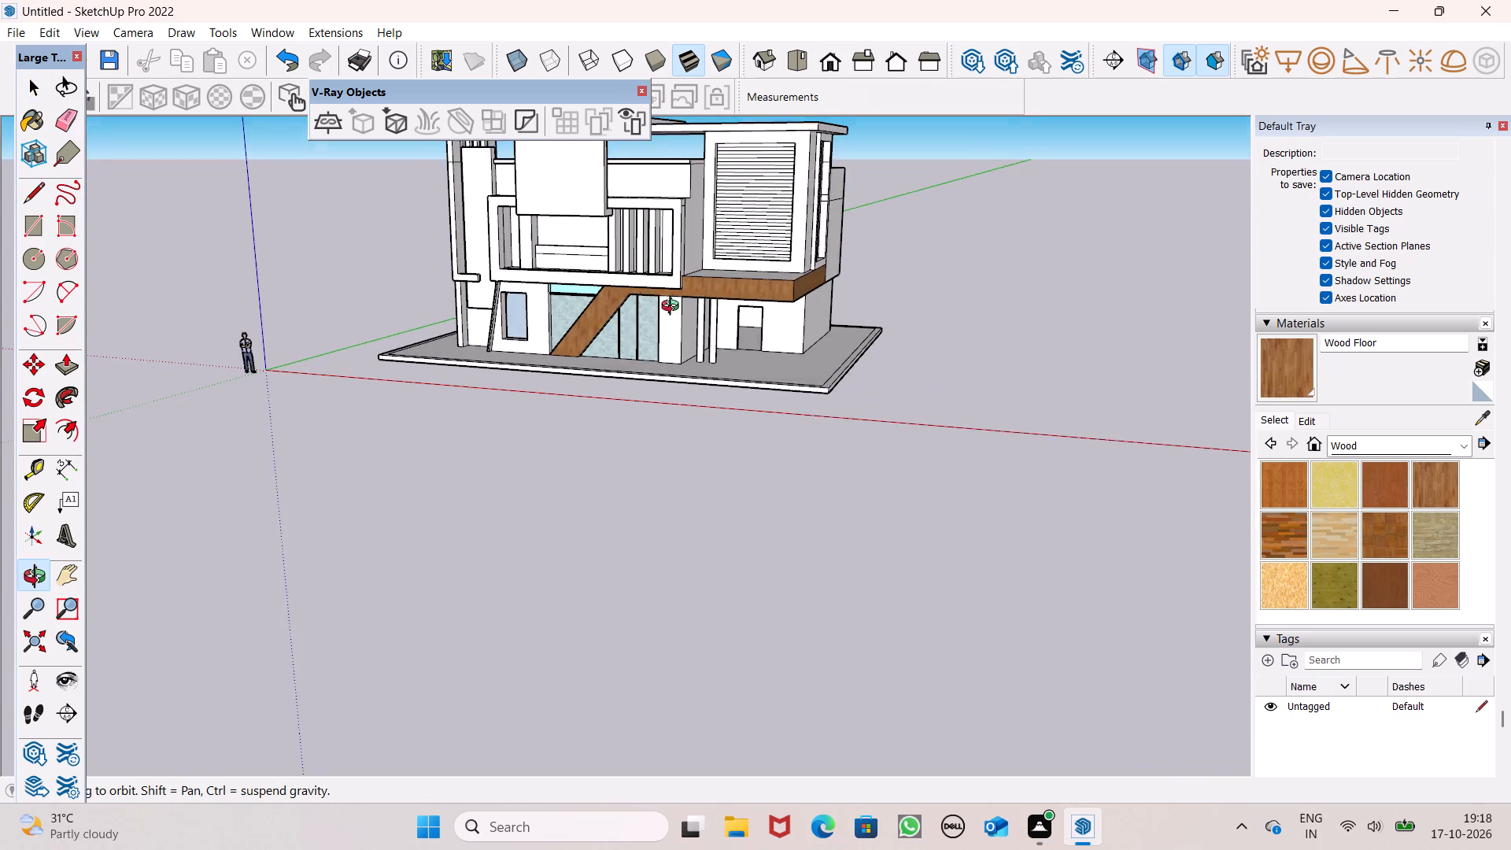
middle_click_drag(674, 308, 648, 323)
middle_click_drag(959, 356, 733, 374)
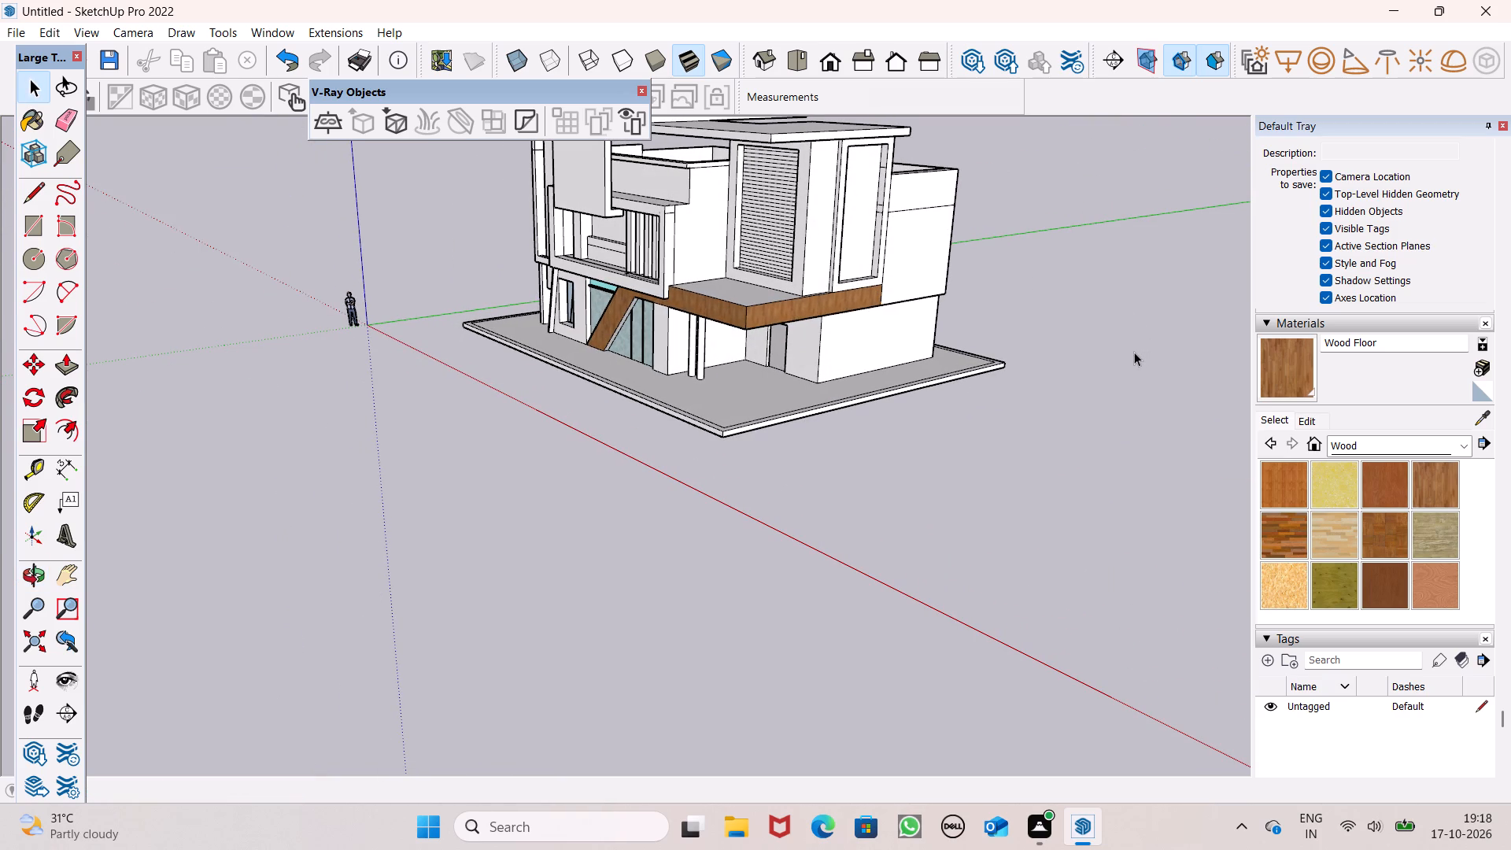
Draw a square of about 11 7/8" by 11 7/8" on the wood side fascia, below the tall window recess.
middle_click_drag(1084, 352, 829, 436)
scroll(953, 415, "up", 1)
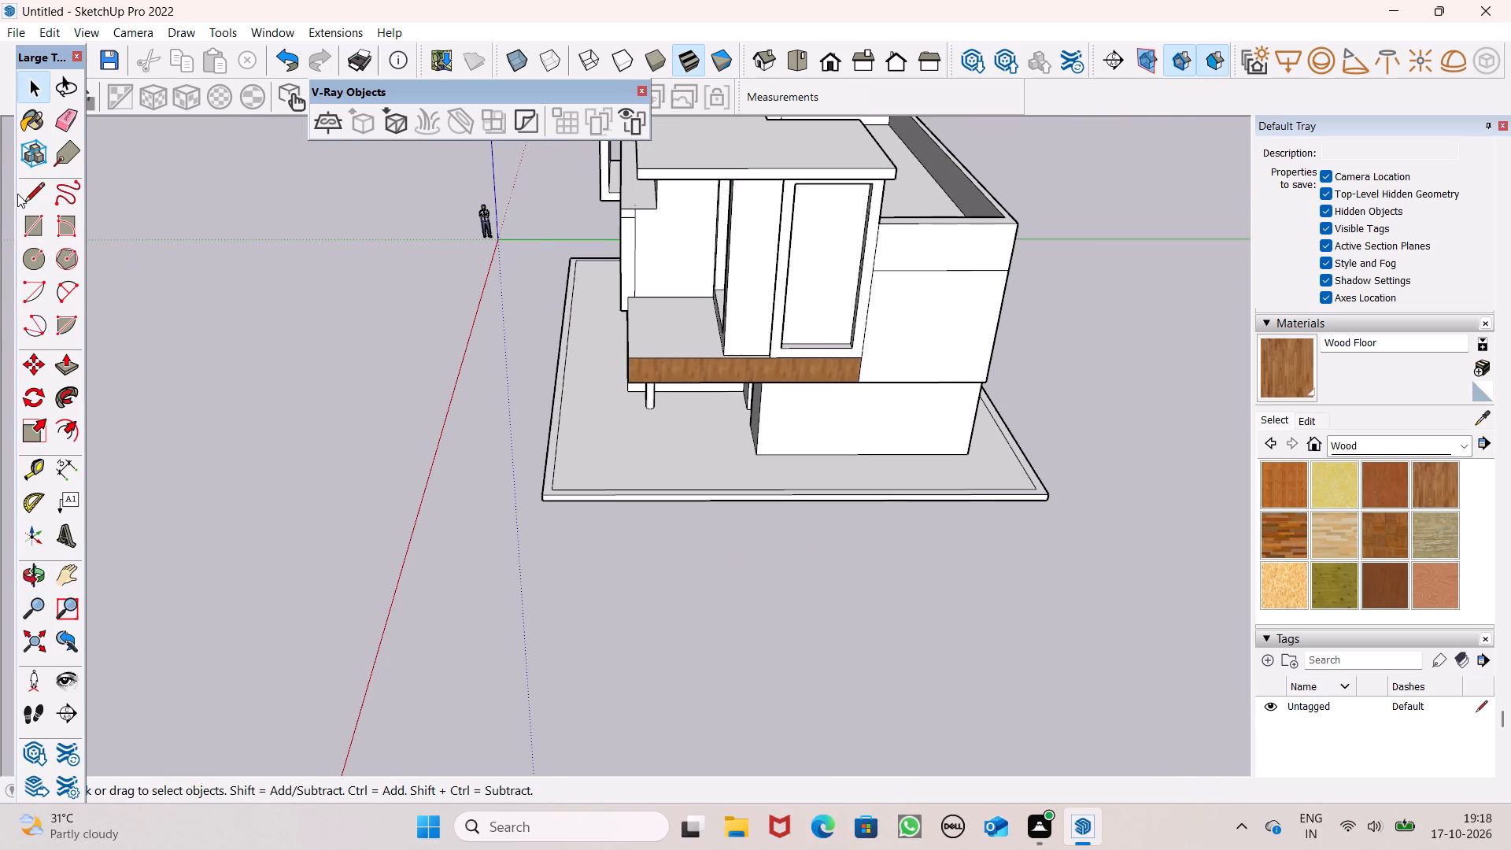
left_click(34, 228)
scroll(992, 405, "up", 1)
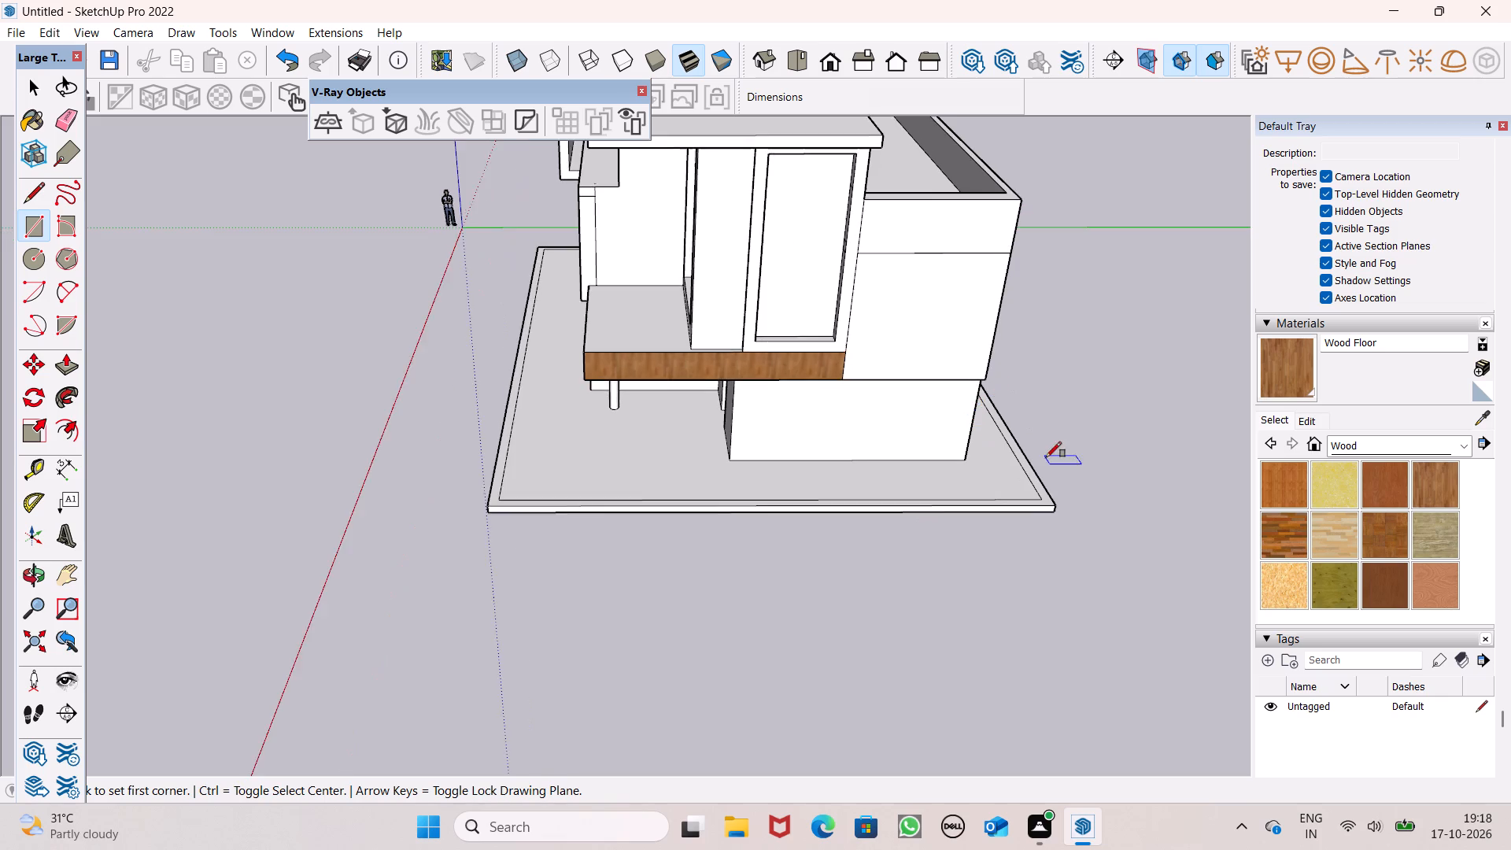
middle_click_drag(1046, 457, 978, 412)
scroll(1046, 457, "up", 1)
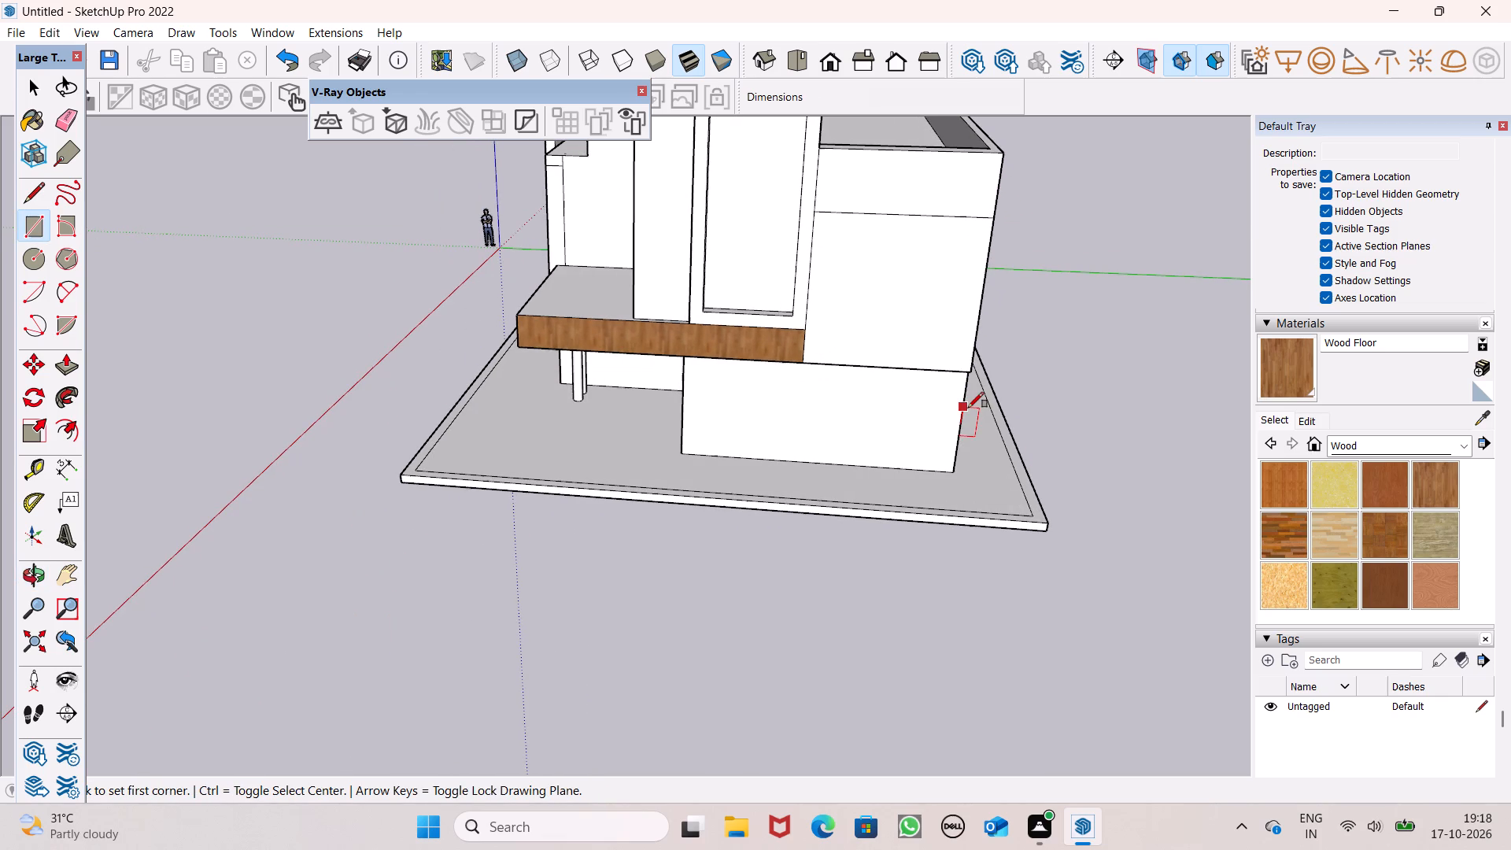
middle_click_drag(931, 460, 993, 411)
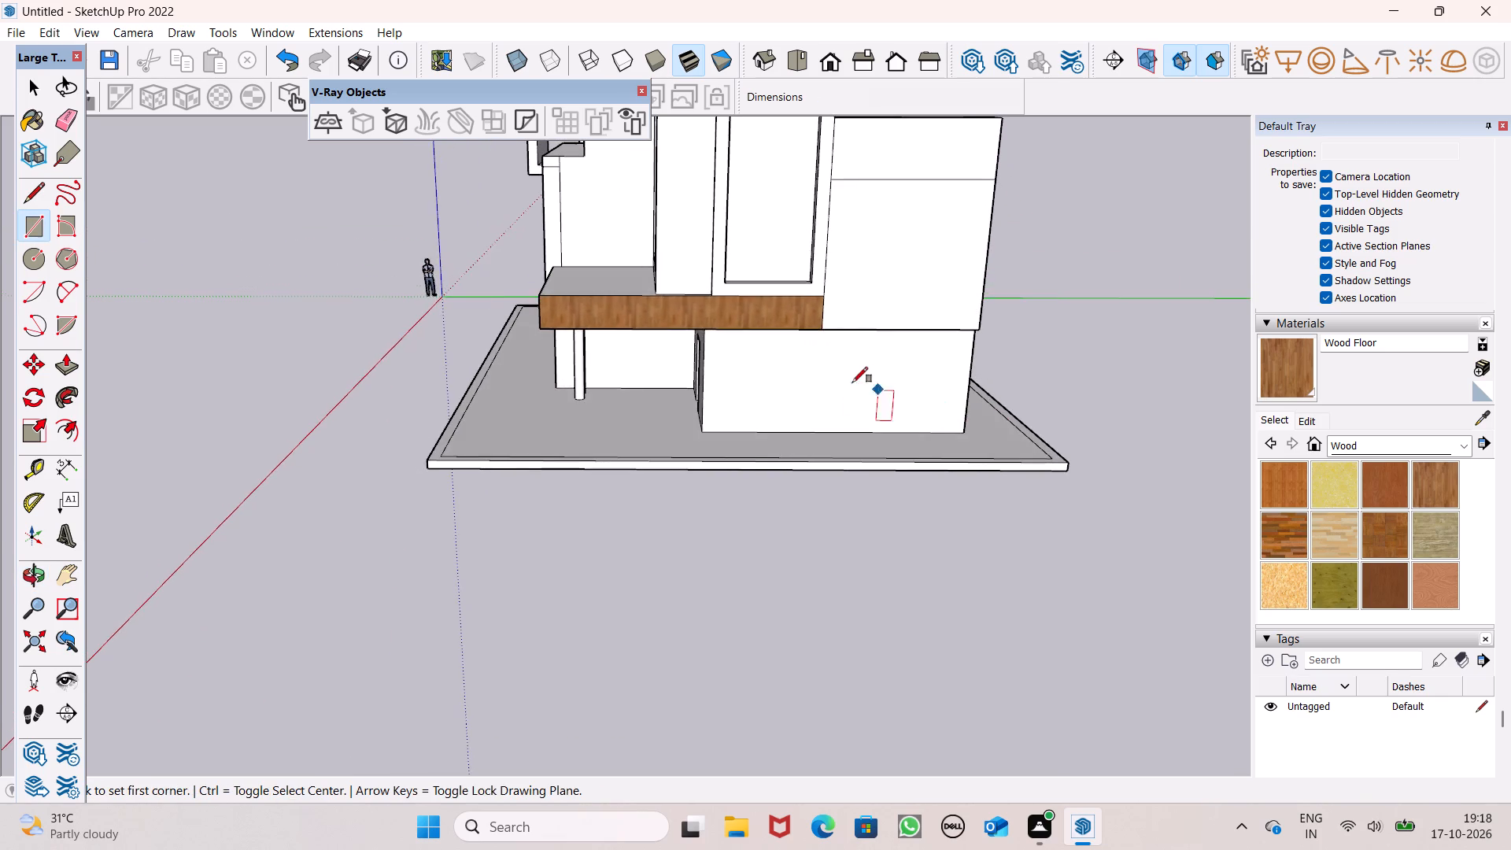
scroll(852, 371, "up", 3)
middle_click_drag(824, 336, 804, 376)
scroll(760, 364, "up", 7)
middle_click_drag(778, 341, 780, 300)
scroll(778, 341, "up", 1)
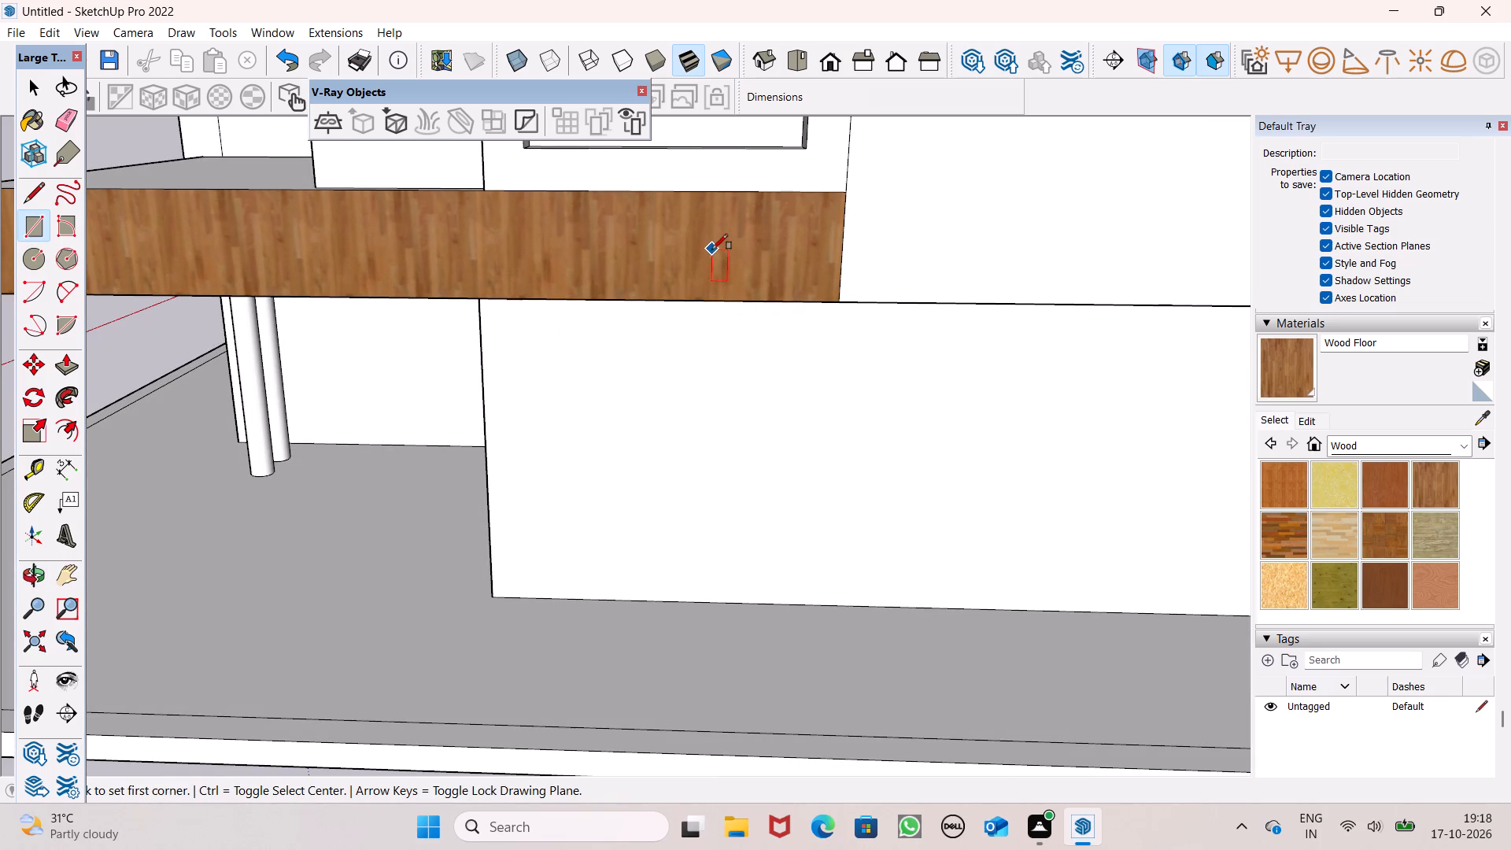
left_click(714, 246)
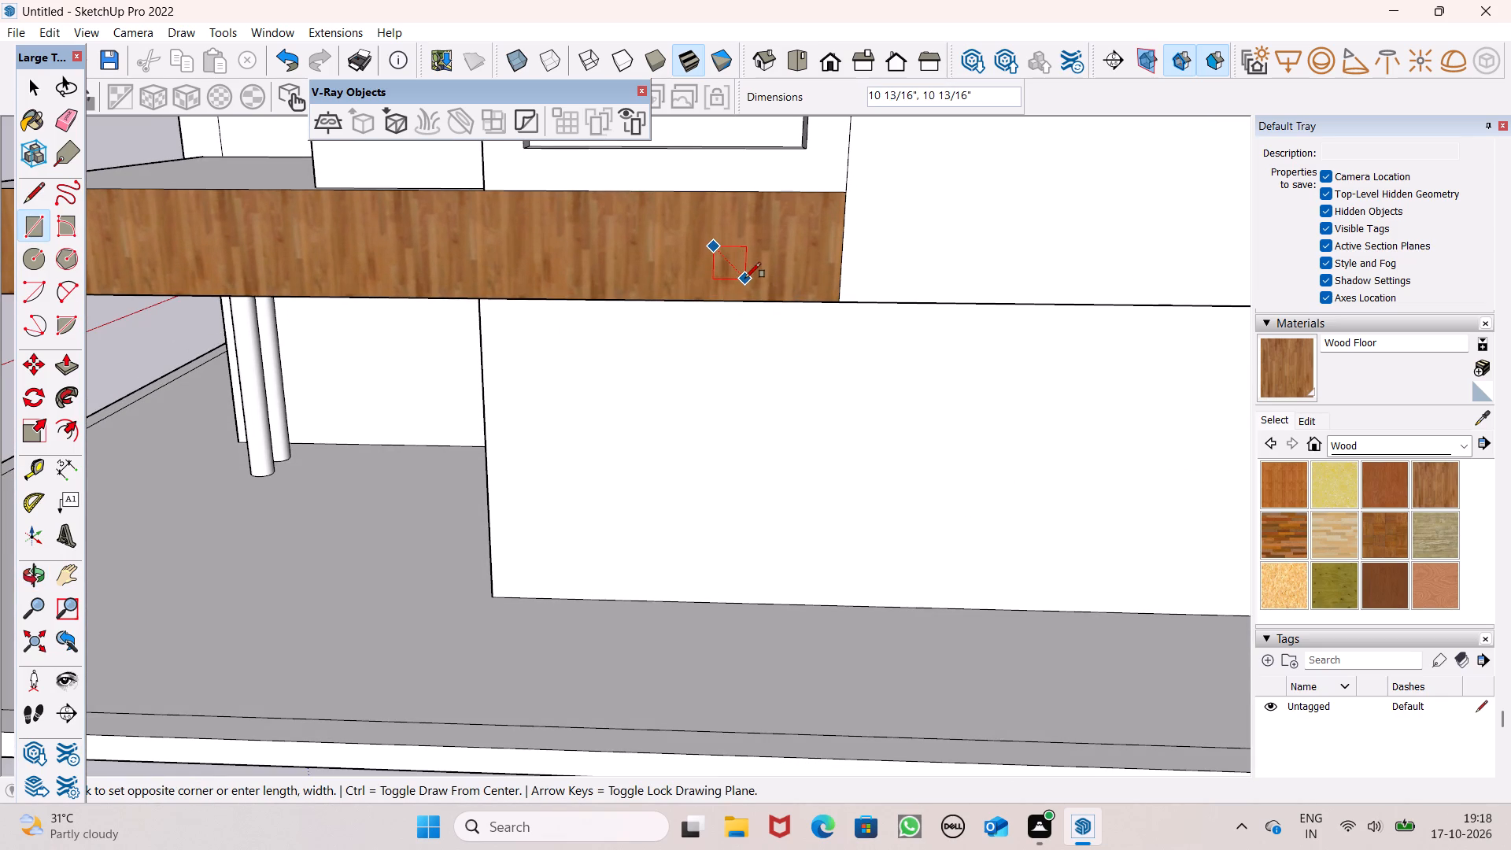
left_click(748, 279)
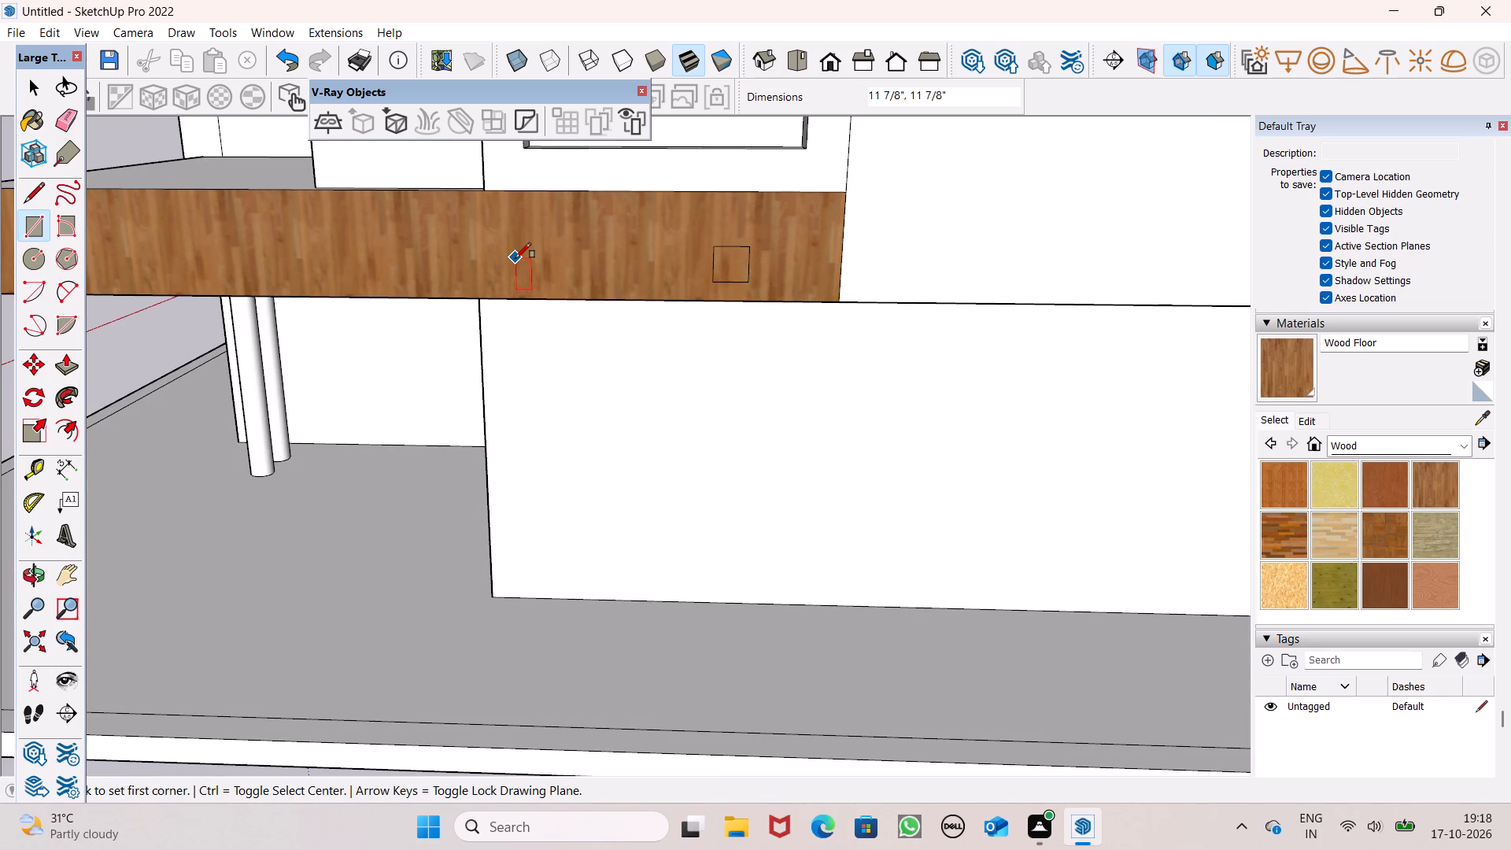
key("space")
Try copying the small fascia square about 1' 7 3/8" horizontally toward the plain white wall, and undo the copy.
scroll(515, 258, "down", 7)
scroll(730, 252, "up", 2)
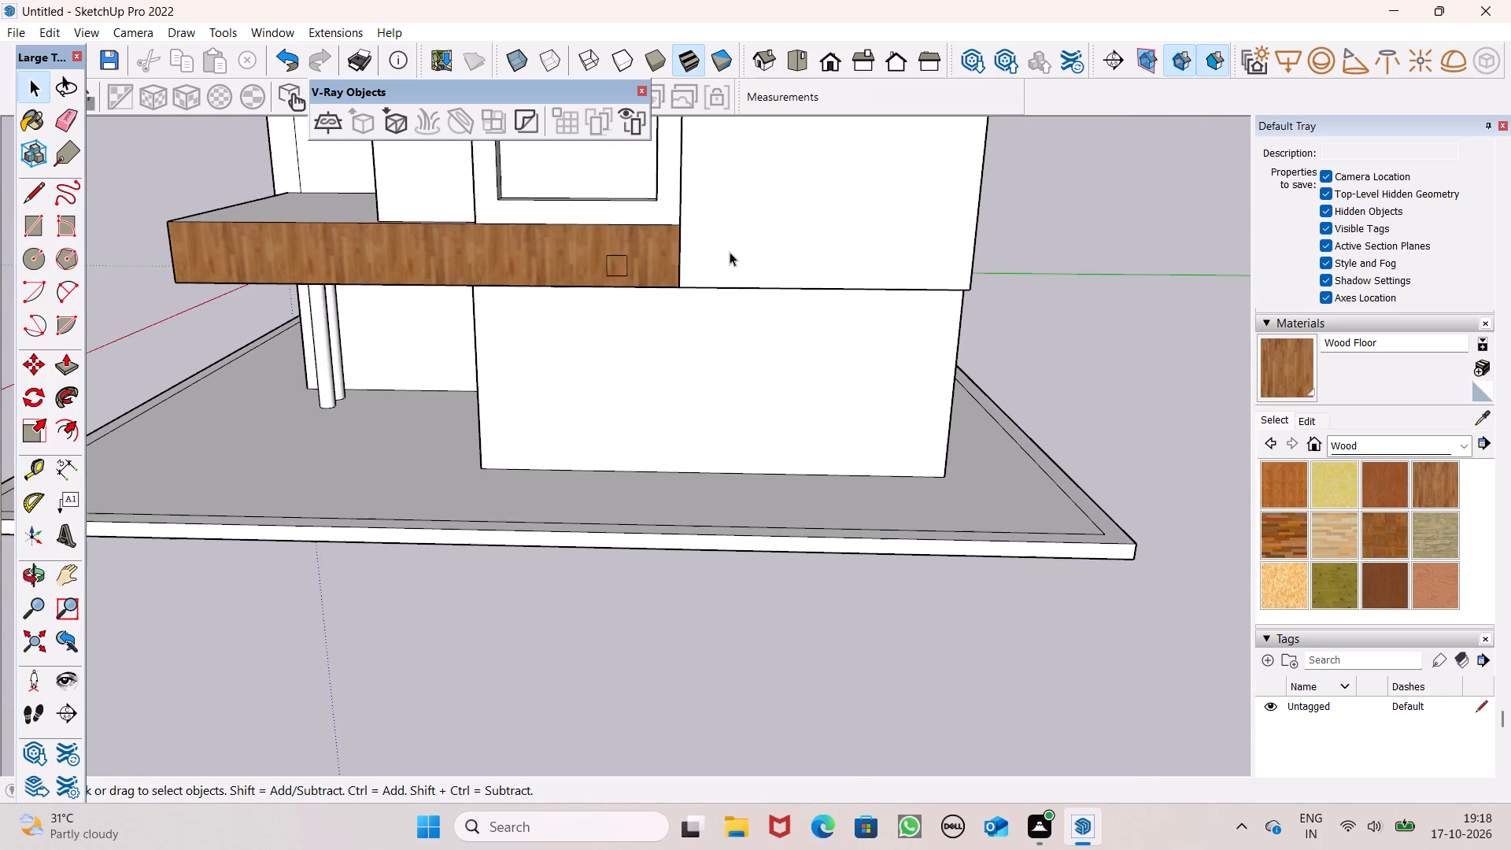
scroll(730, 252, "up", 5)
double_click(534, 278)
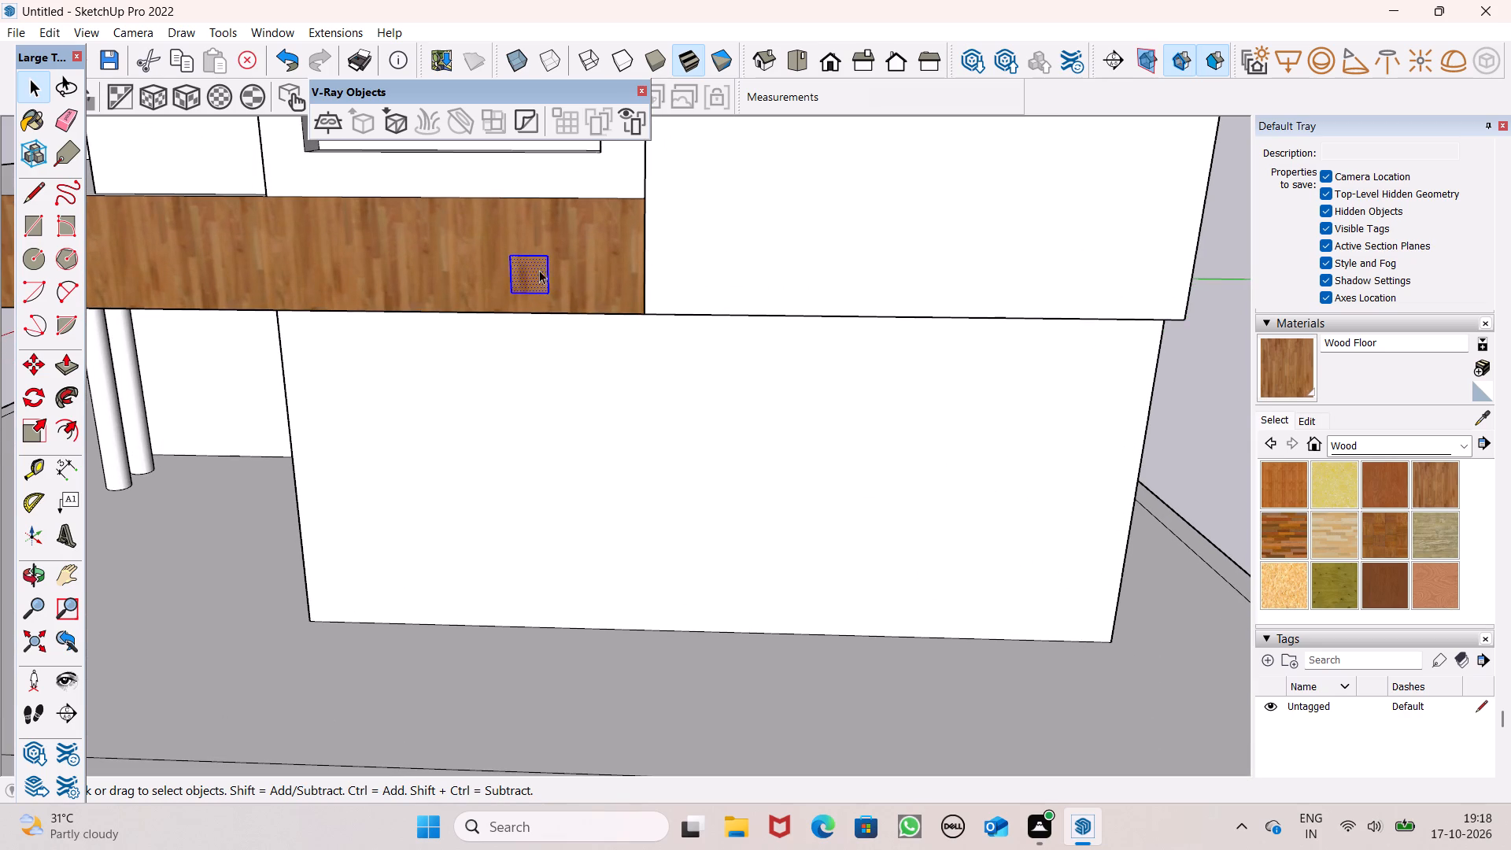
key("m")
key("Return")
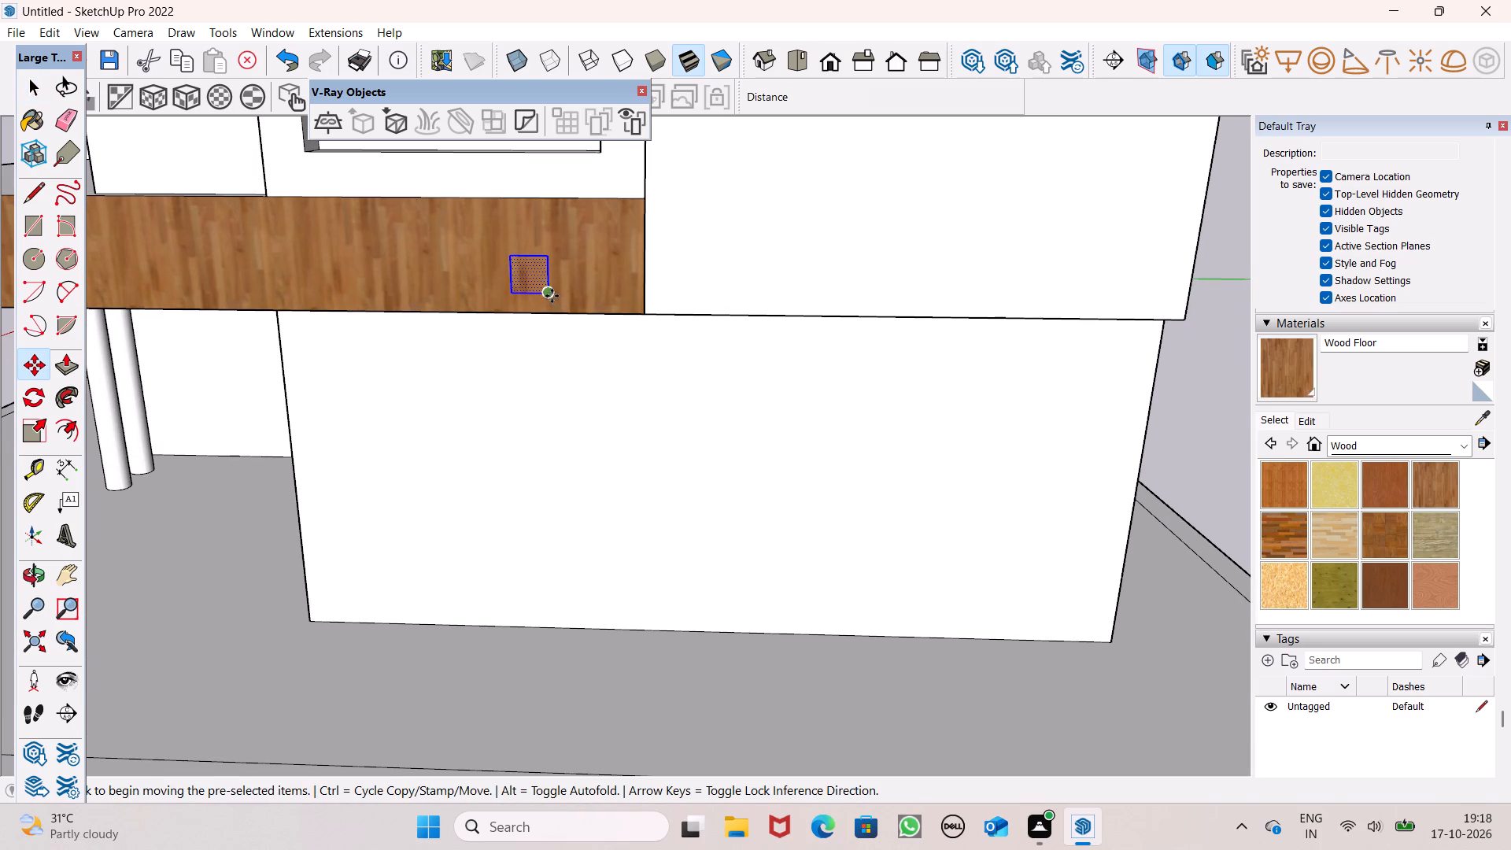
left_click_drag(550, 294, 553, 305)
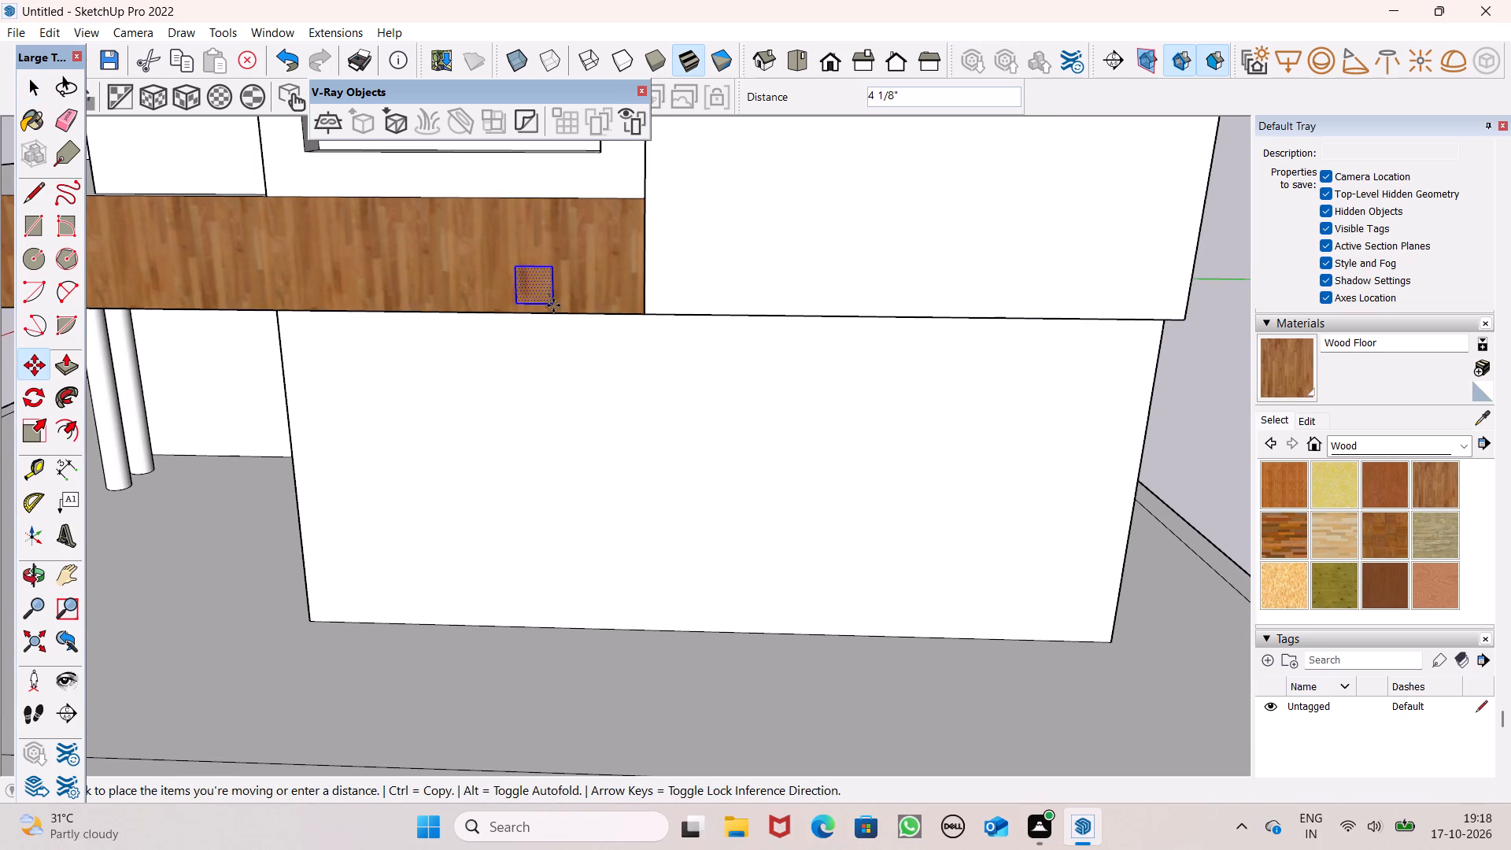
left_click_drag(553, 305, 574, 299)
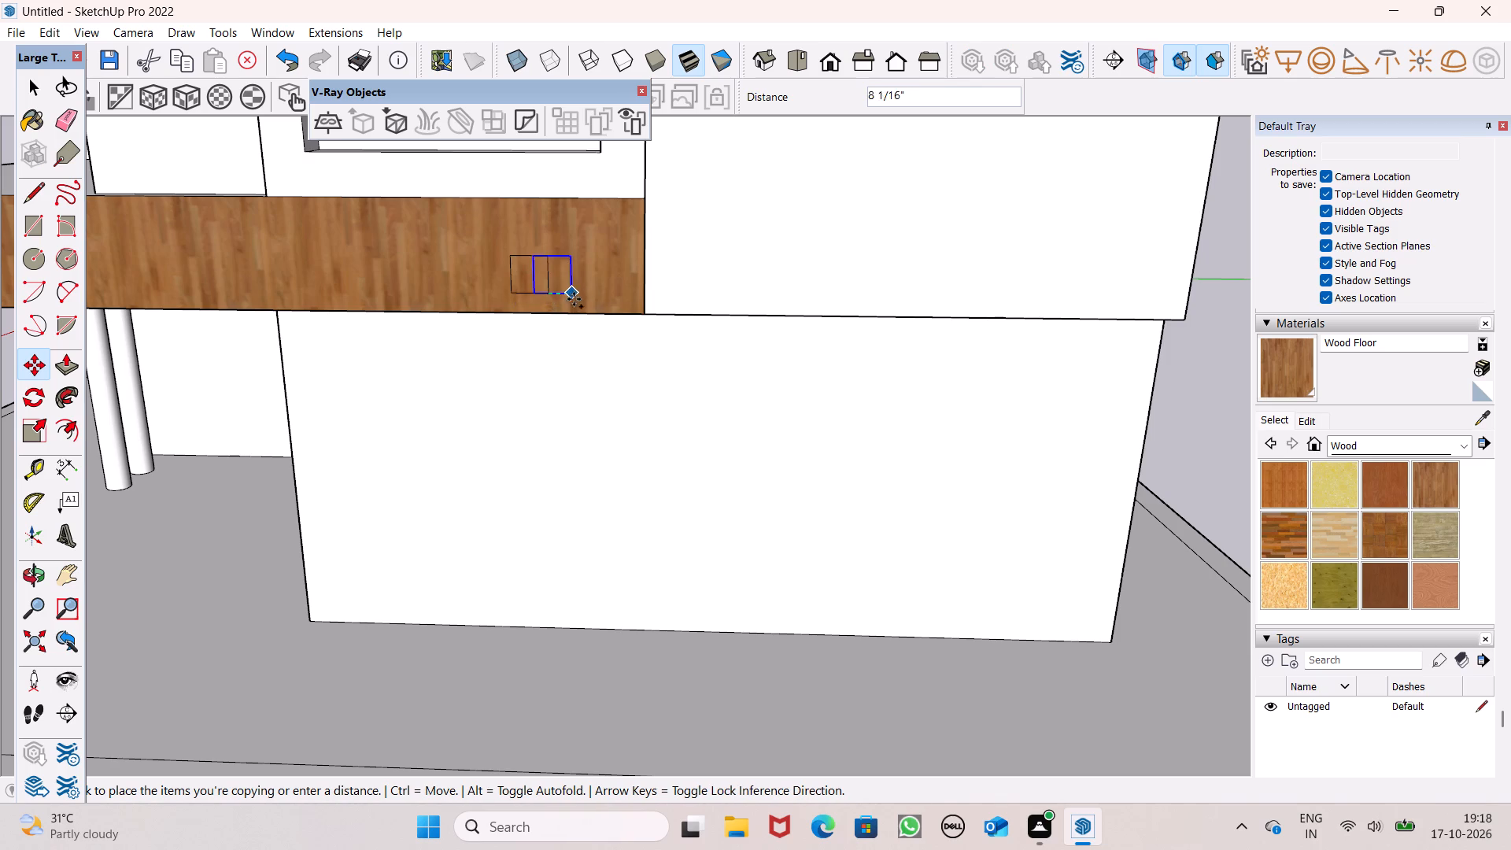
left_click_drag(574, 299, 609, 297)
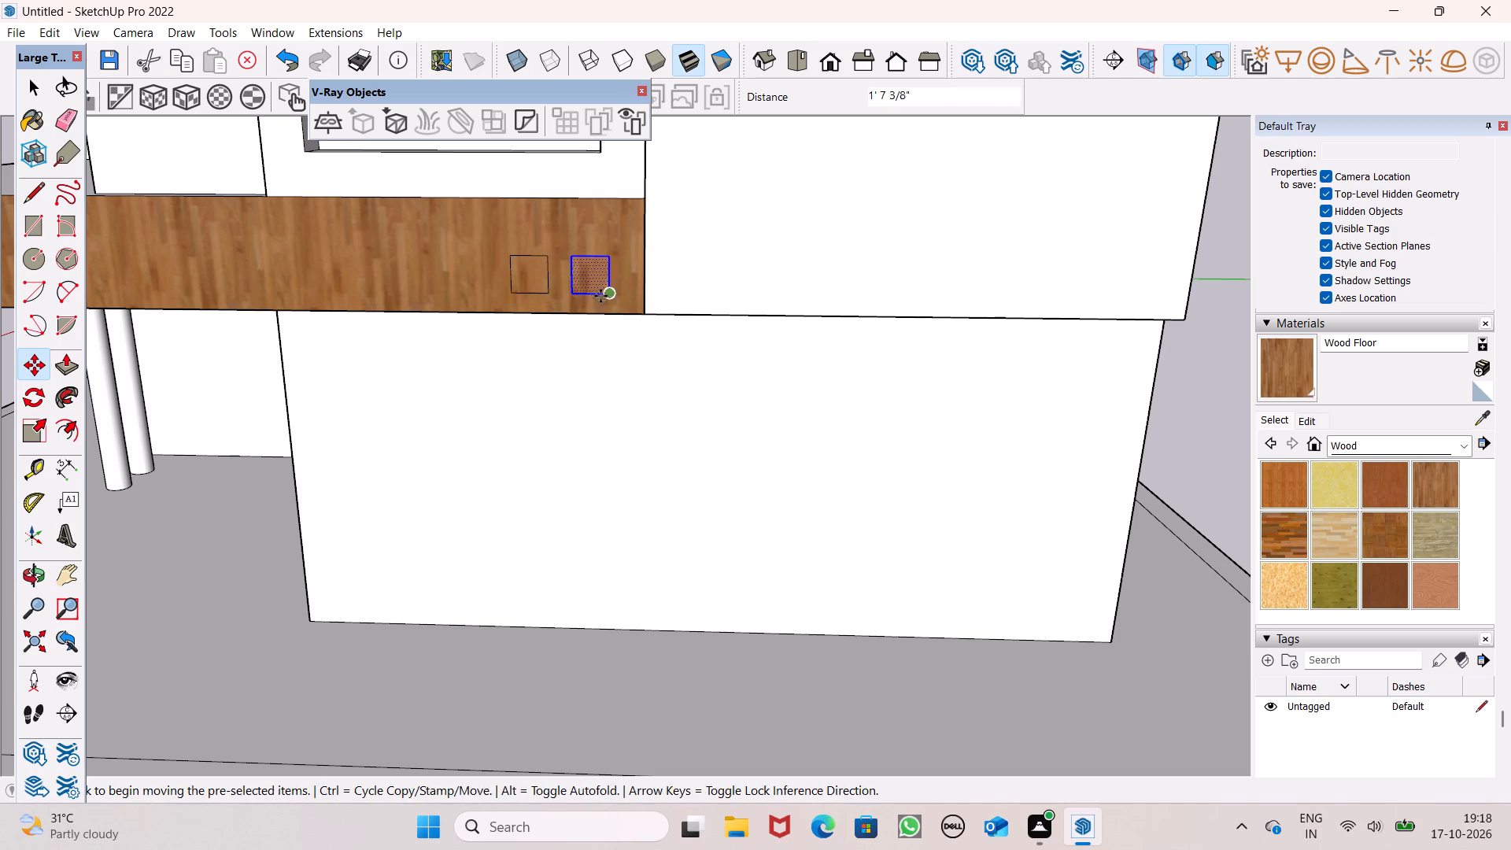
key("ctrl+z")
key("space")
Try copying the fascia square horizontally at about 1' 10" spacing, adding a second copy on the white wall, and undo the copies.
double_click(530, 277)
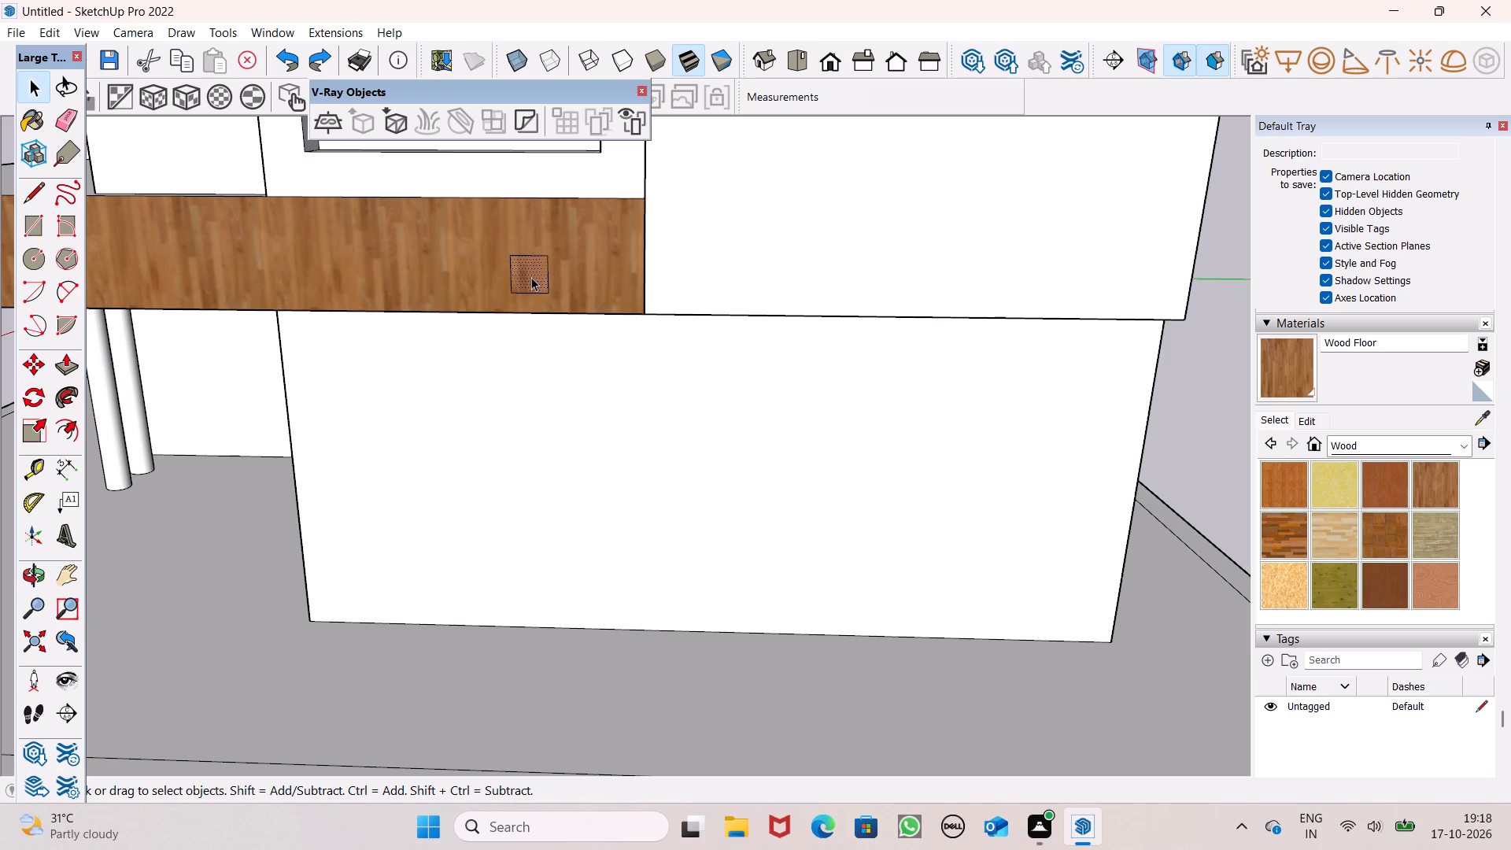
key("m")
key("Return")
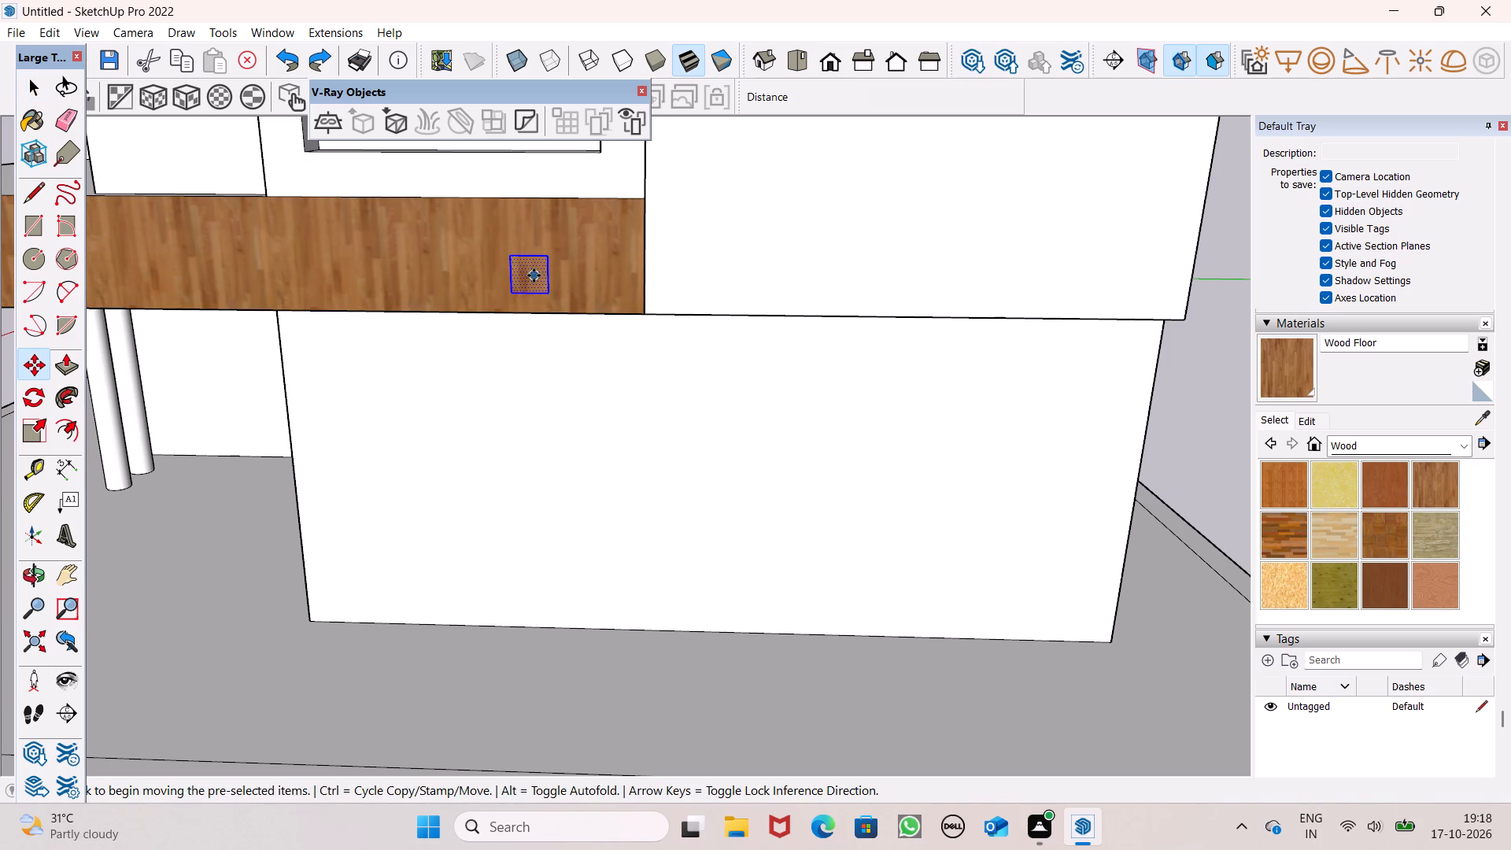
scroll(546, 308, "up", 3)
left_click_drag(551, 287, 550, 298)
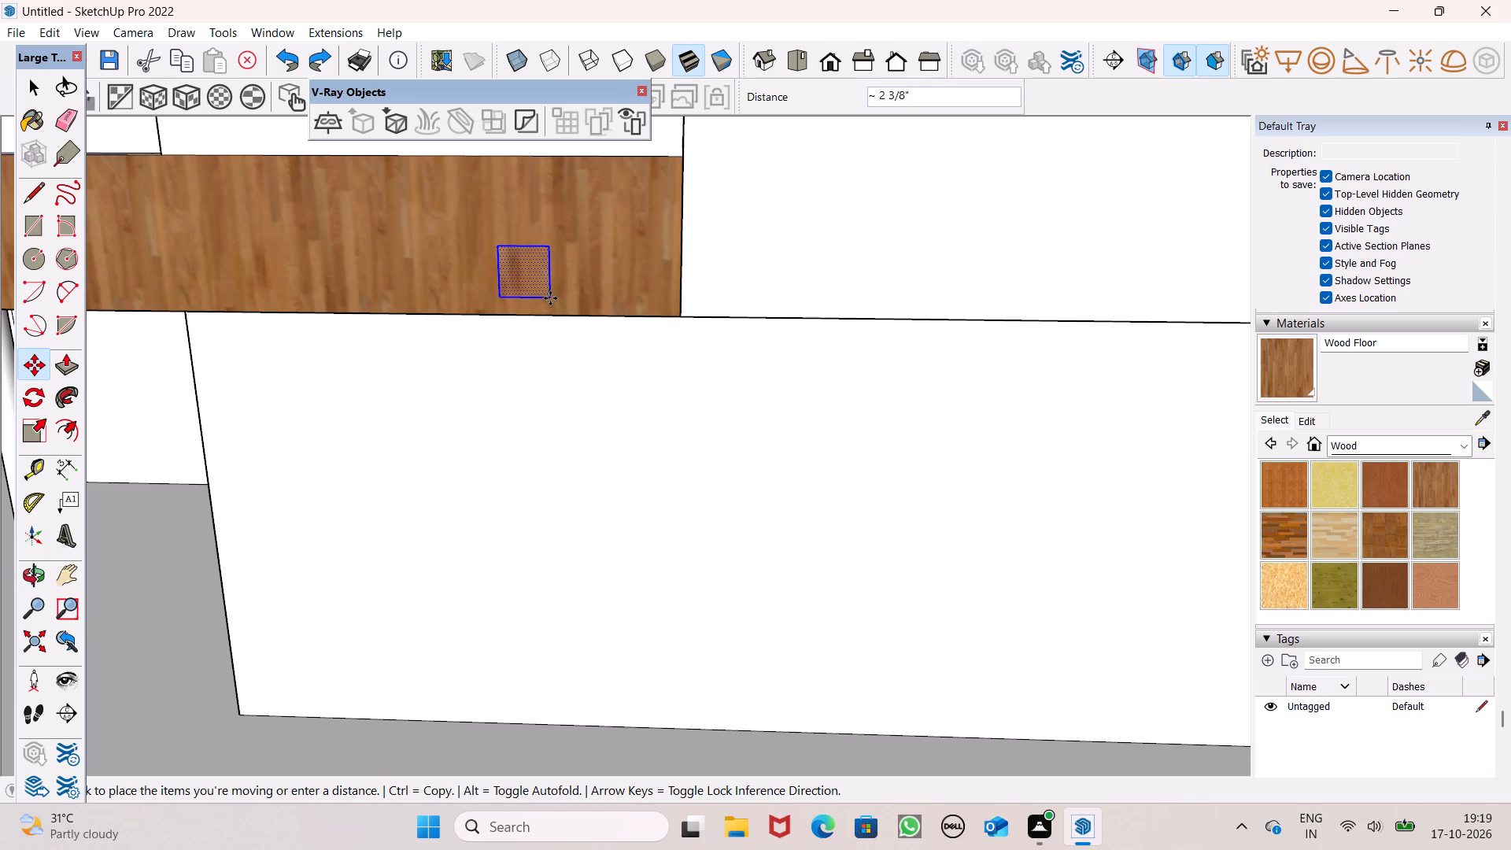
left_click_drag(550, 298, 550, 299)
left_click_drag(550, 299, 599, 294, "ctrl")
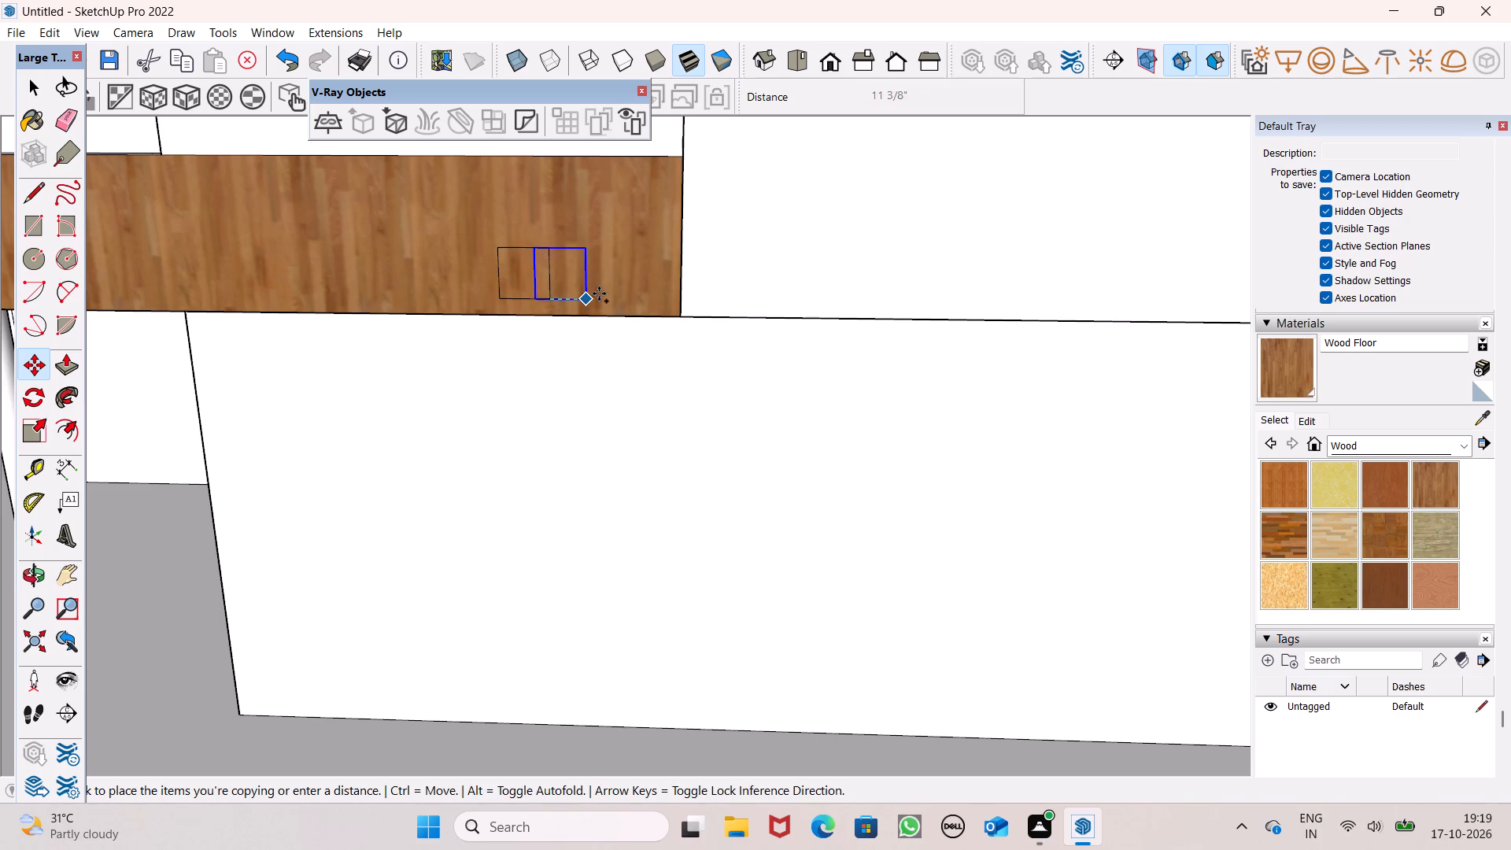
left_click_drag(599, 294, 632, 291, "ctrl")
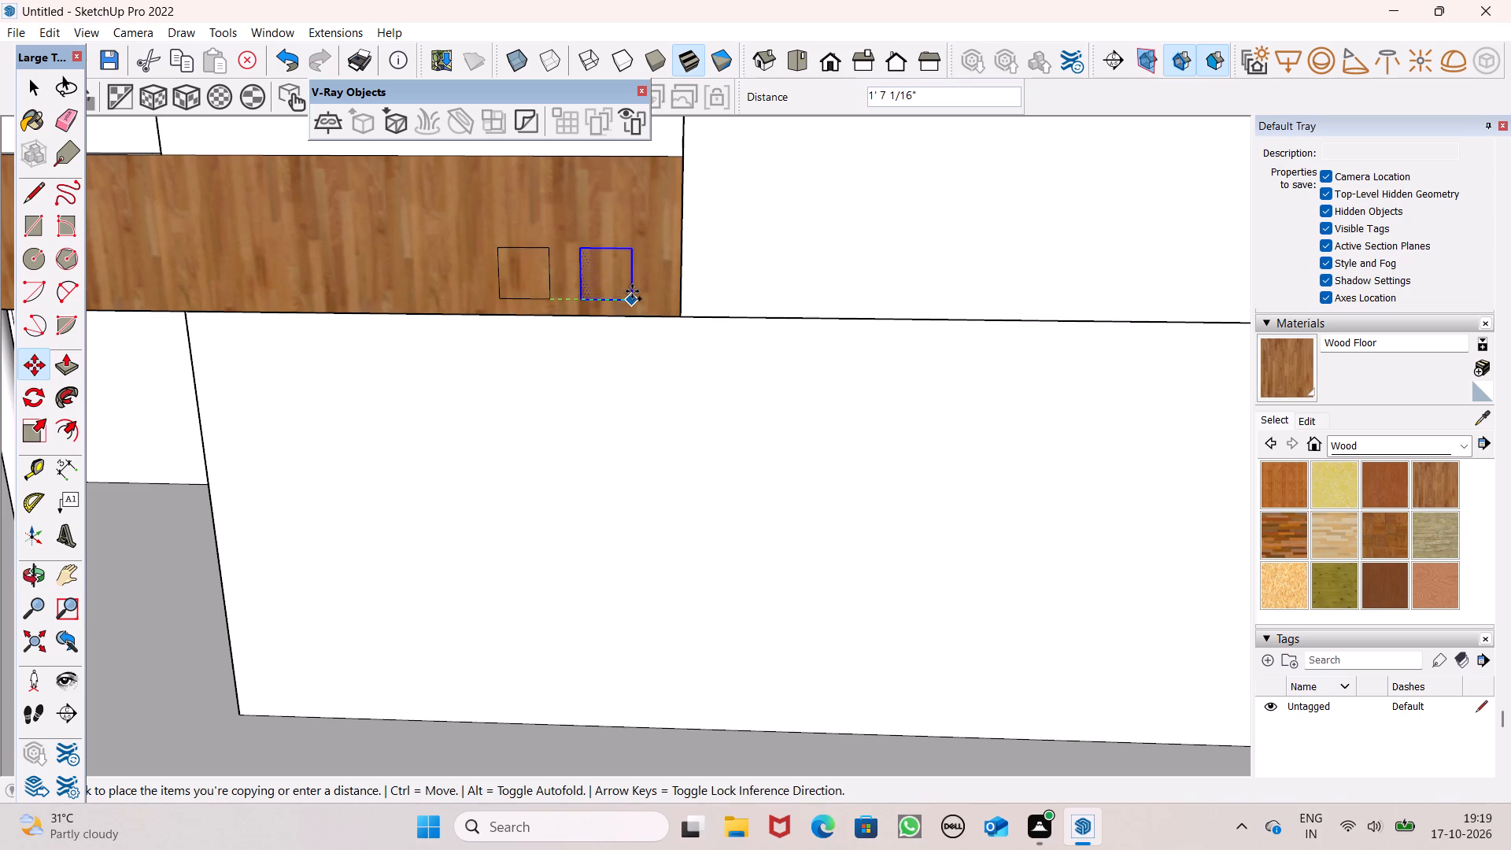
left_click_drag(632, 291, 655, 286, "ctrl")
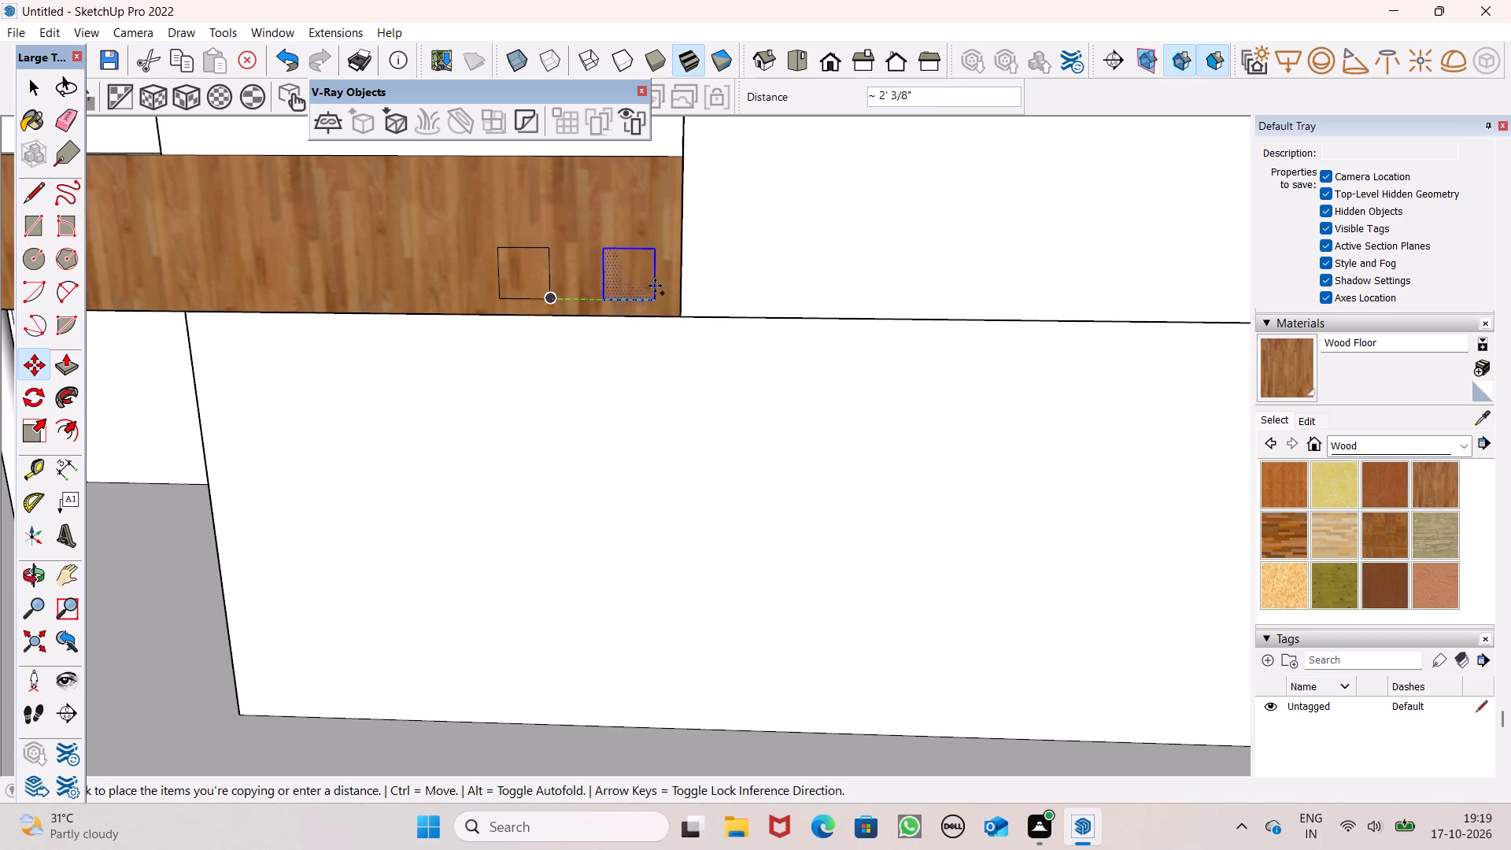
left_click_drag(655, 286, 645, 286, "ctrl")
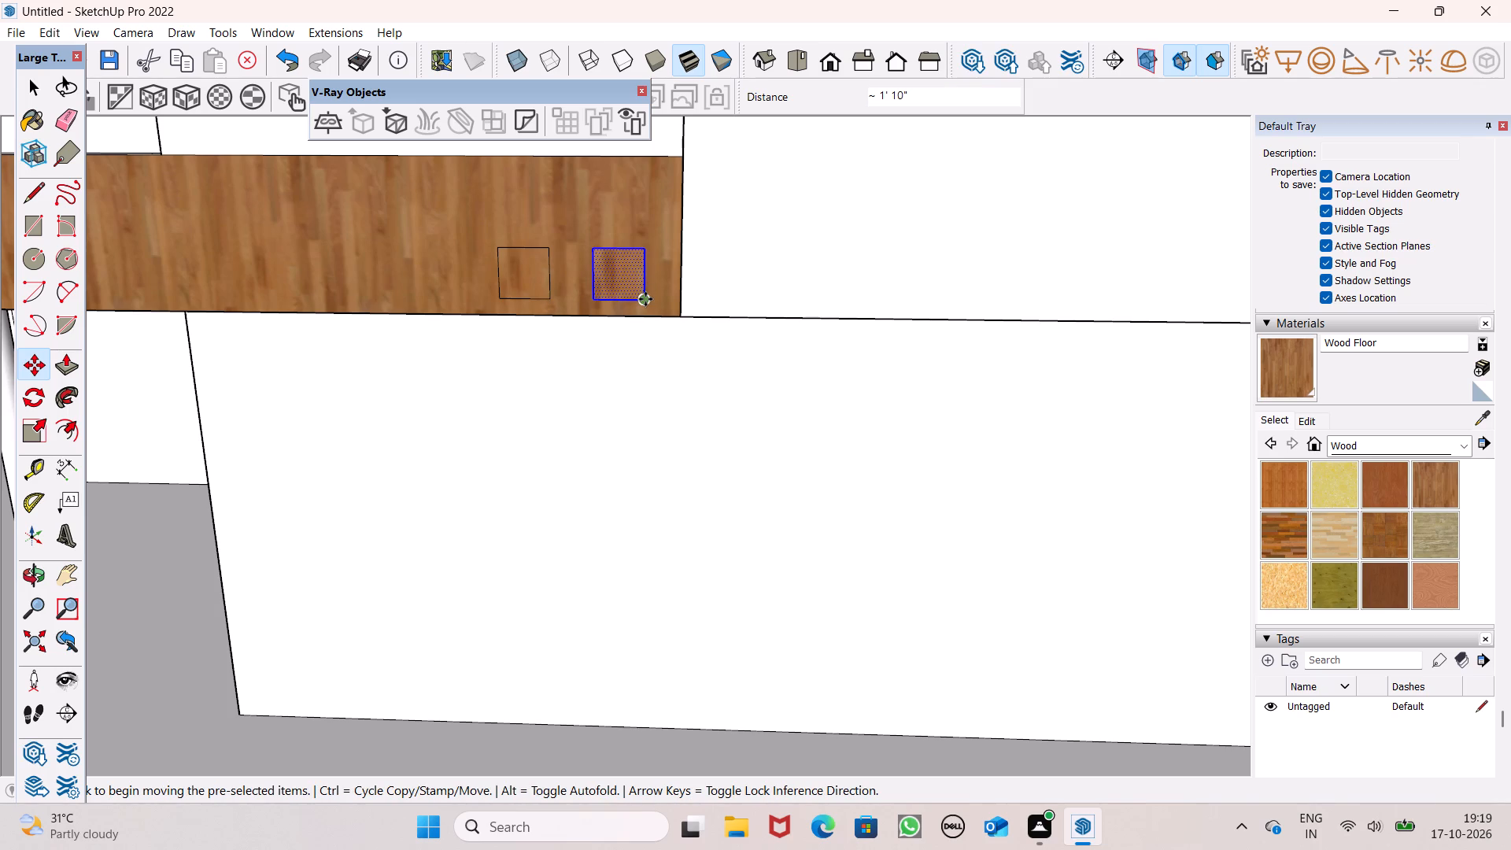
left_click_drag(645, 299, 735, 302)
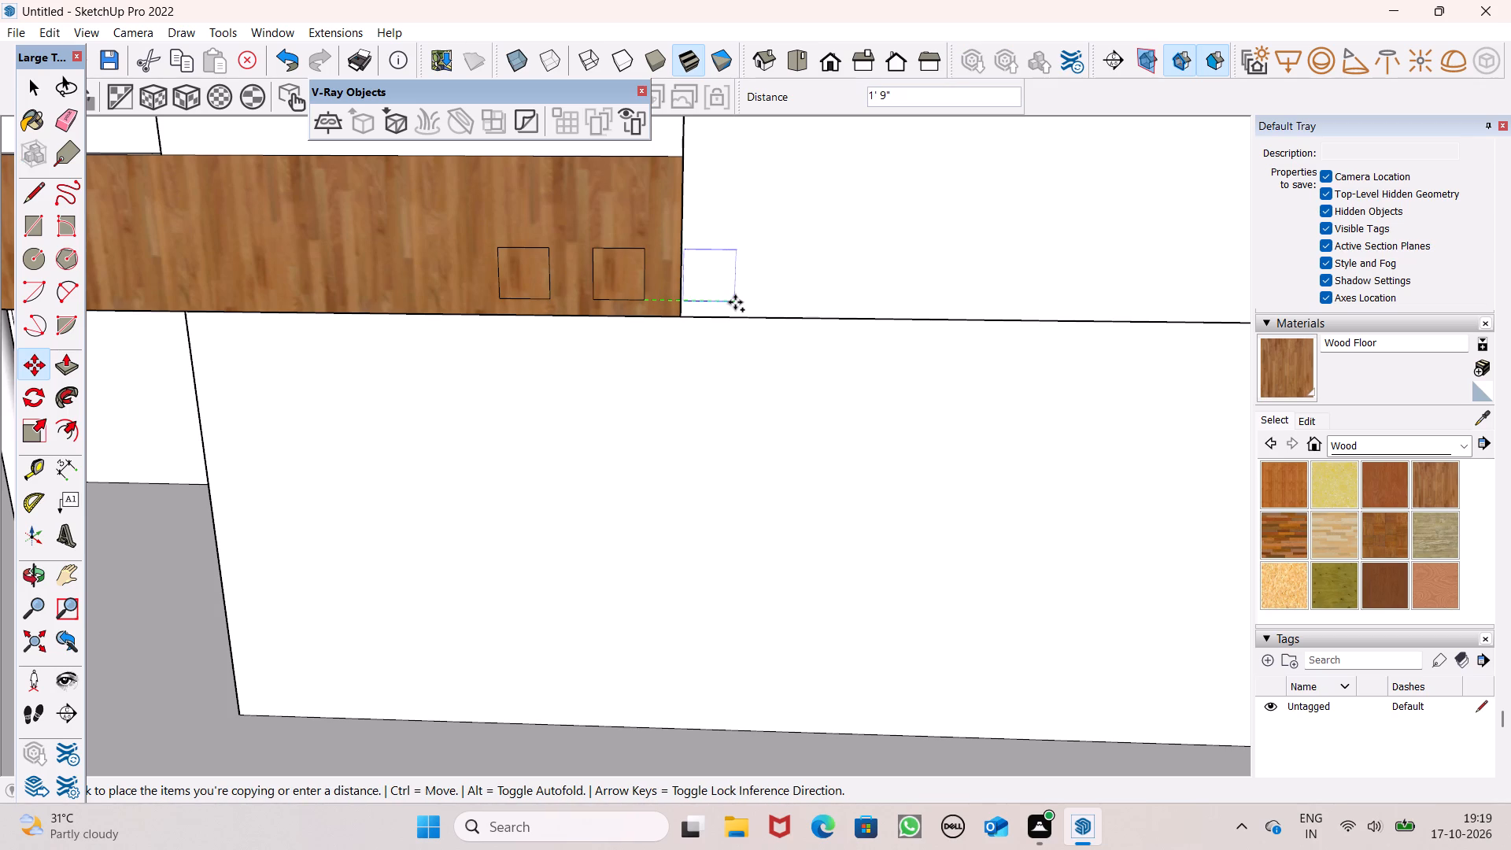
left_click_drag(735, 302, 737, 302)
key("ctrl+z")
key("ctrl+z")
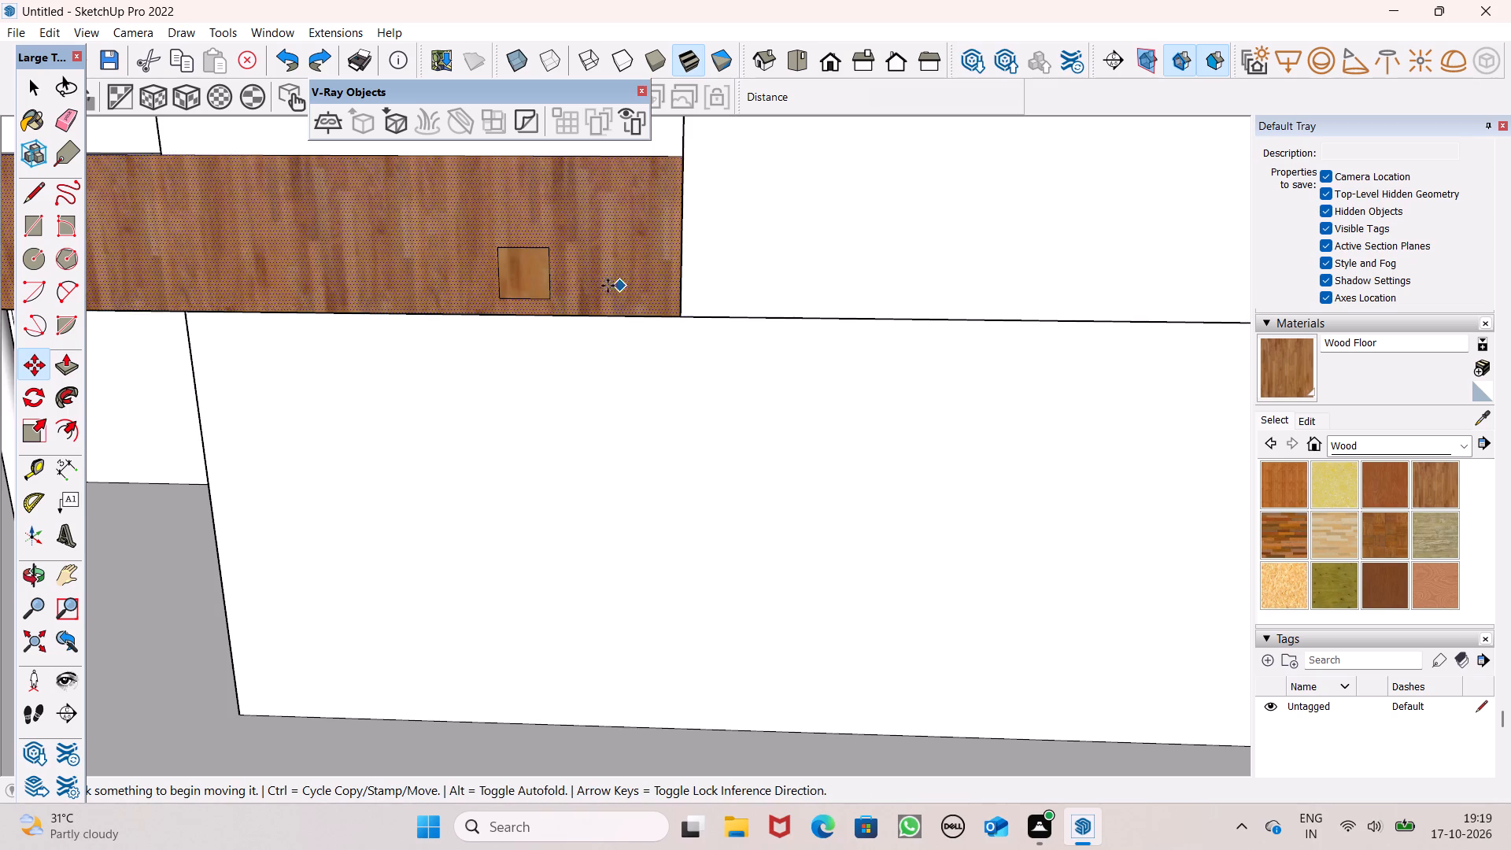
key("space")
Copy the fascia square about 1' 8 3/4" horizontally toward the white wall and array it as five copies (*5).
double_click(530, 288)
key("m")
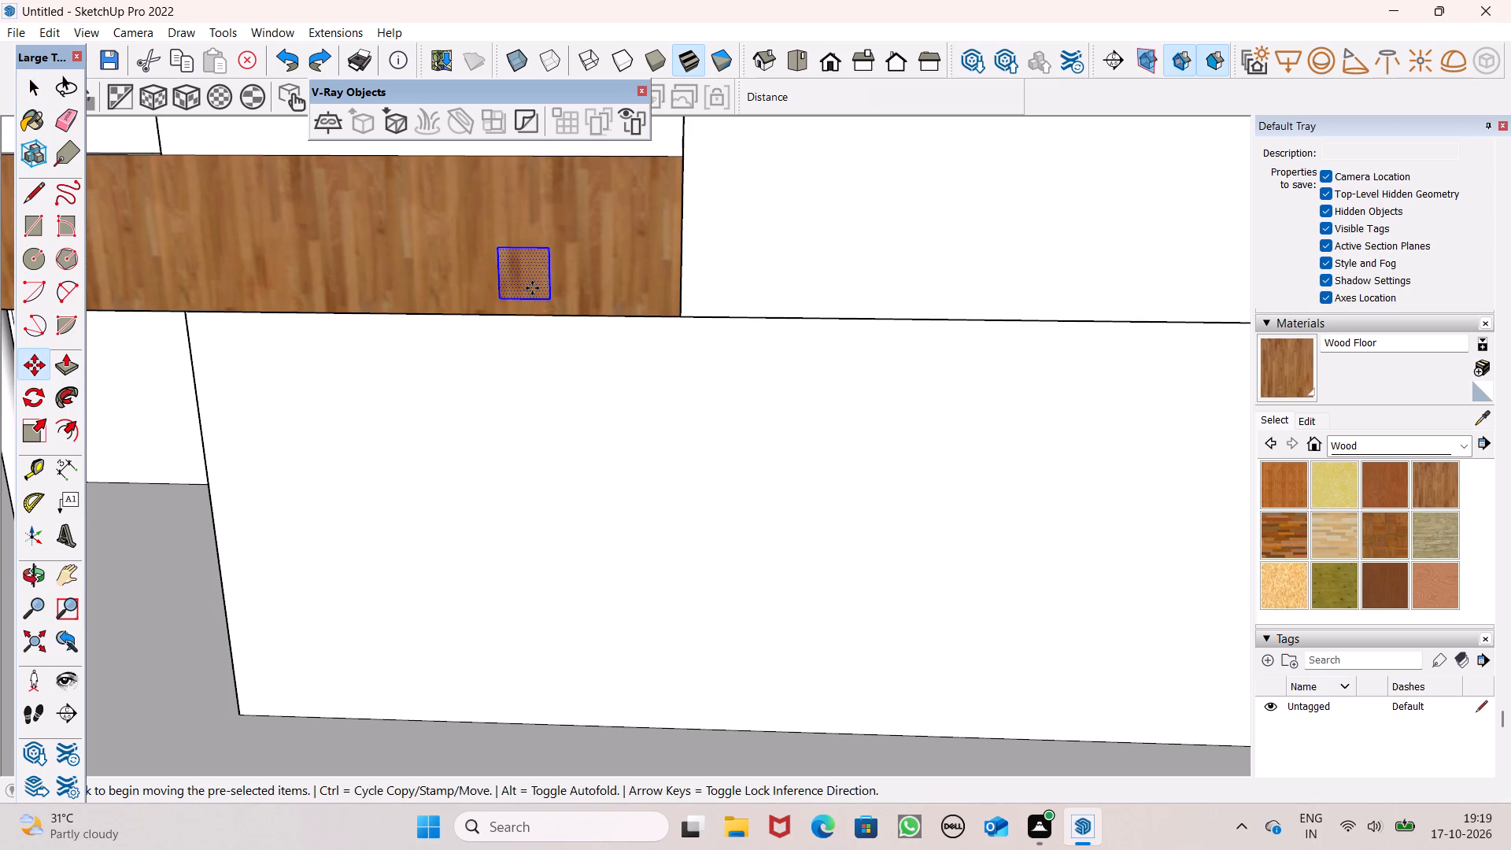
key("Return")
left_click_drag(551, 297, 586, 297)
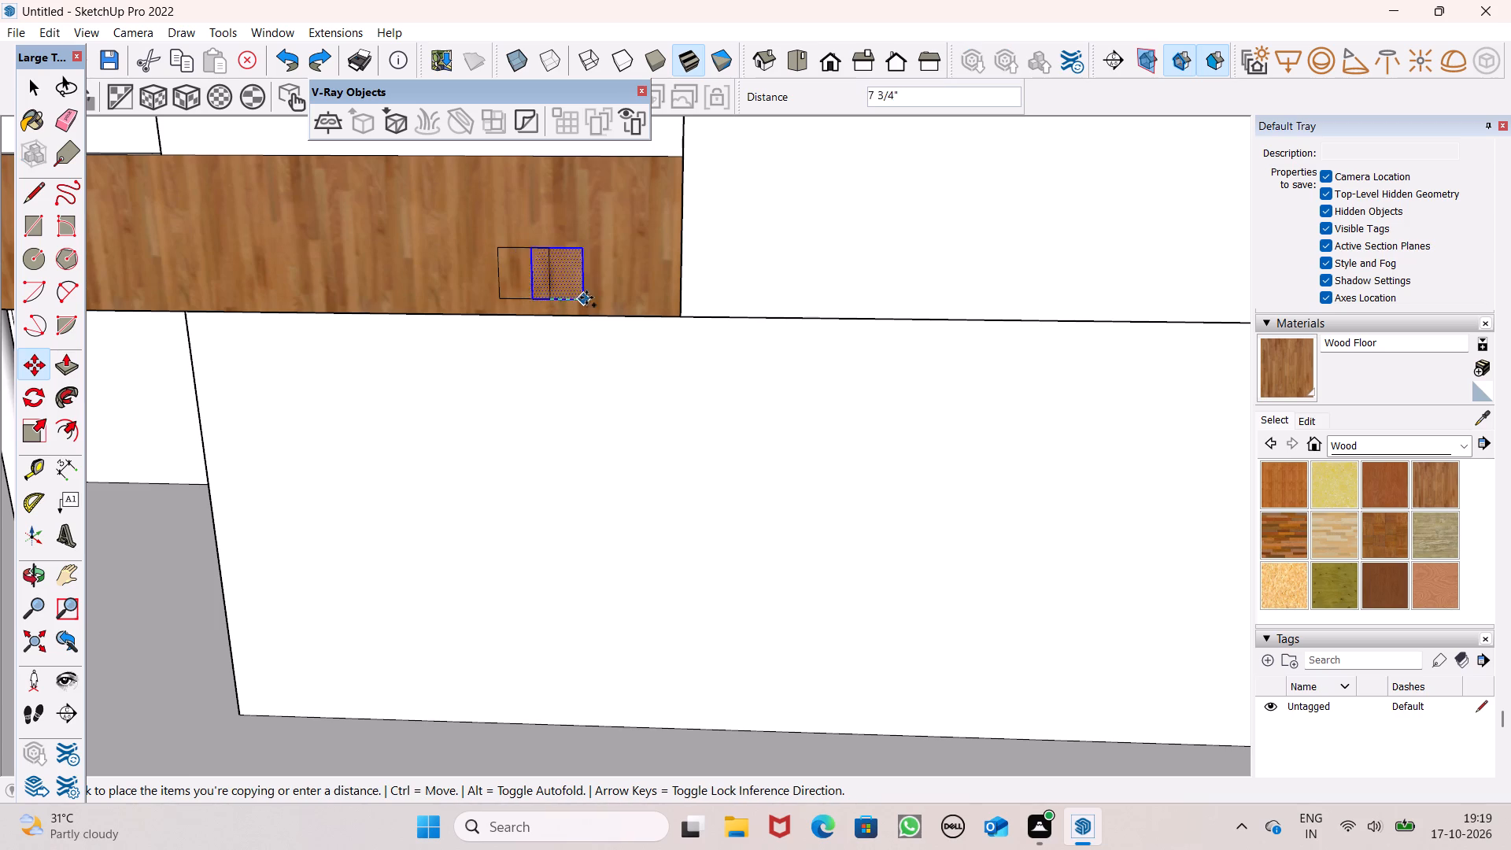
left_click_drag(586, 297, 637, 292)
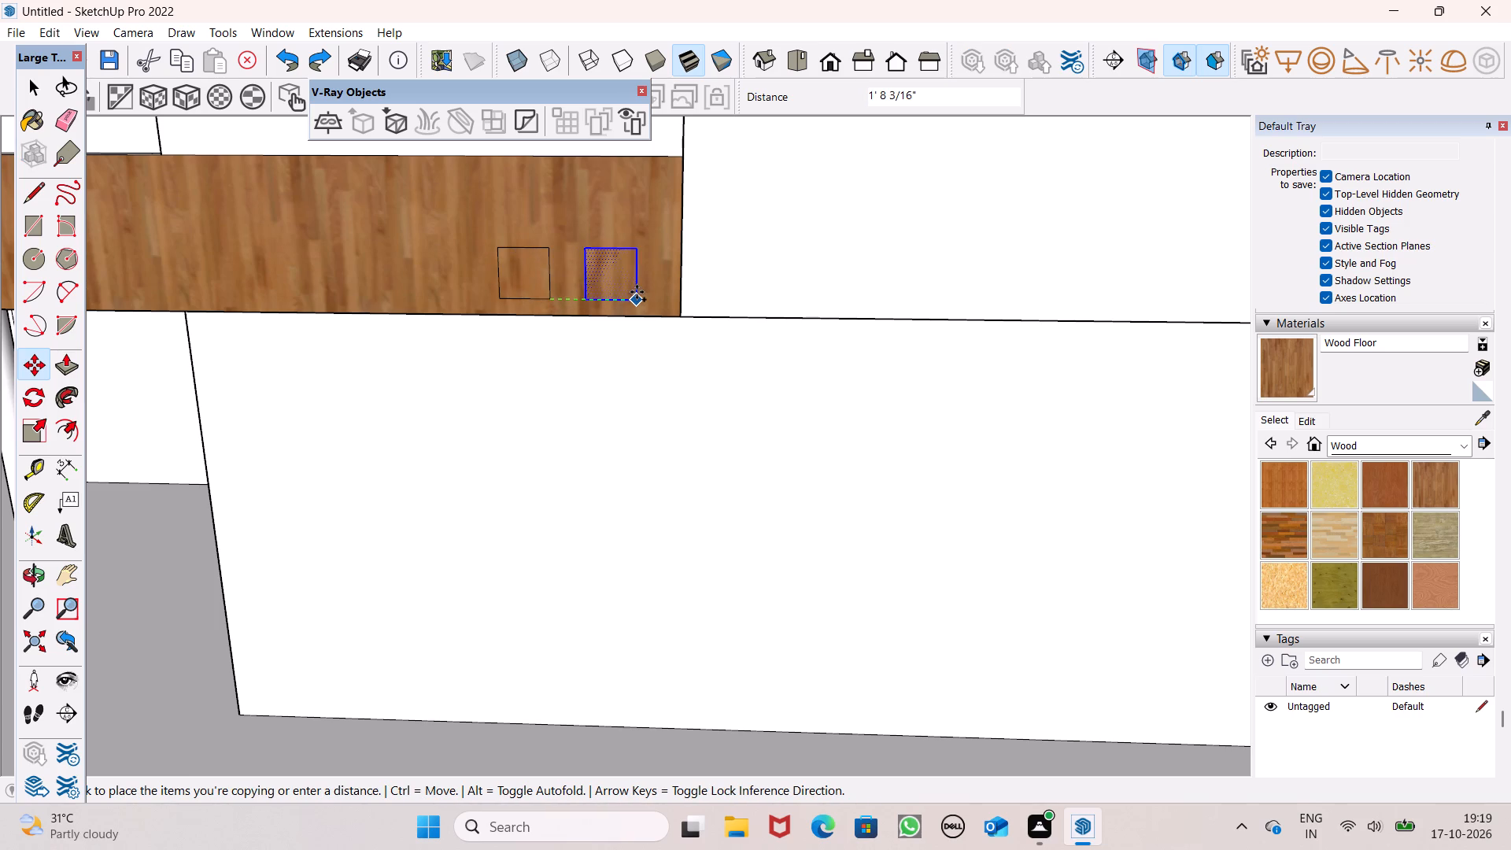
left_click_drag(637, 292, 639, 293)
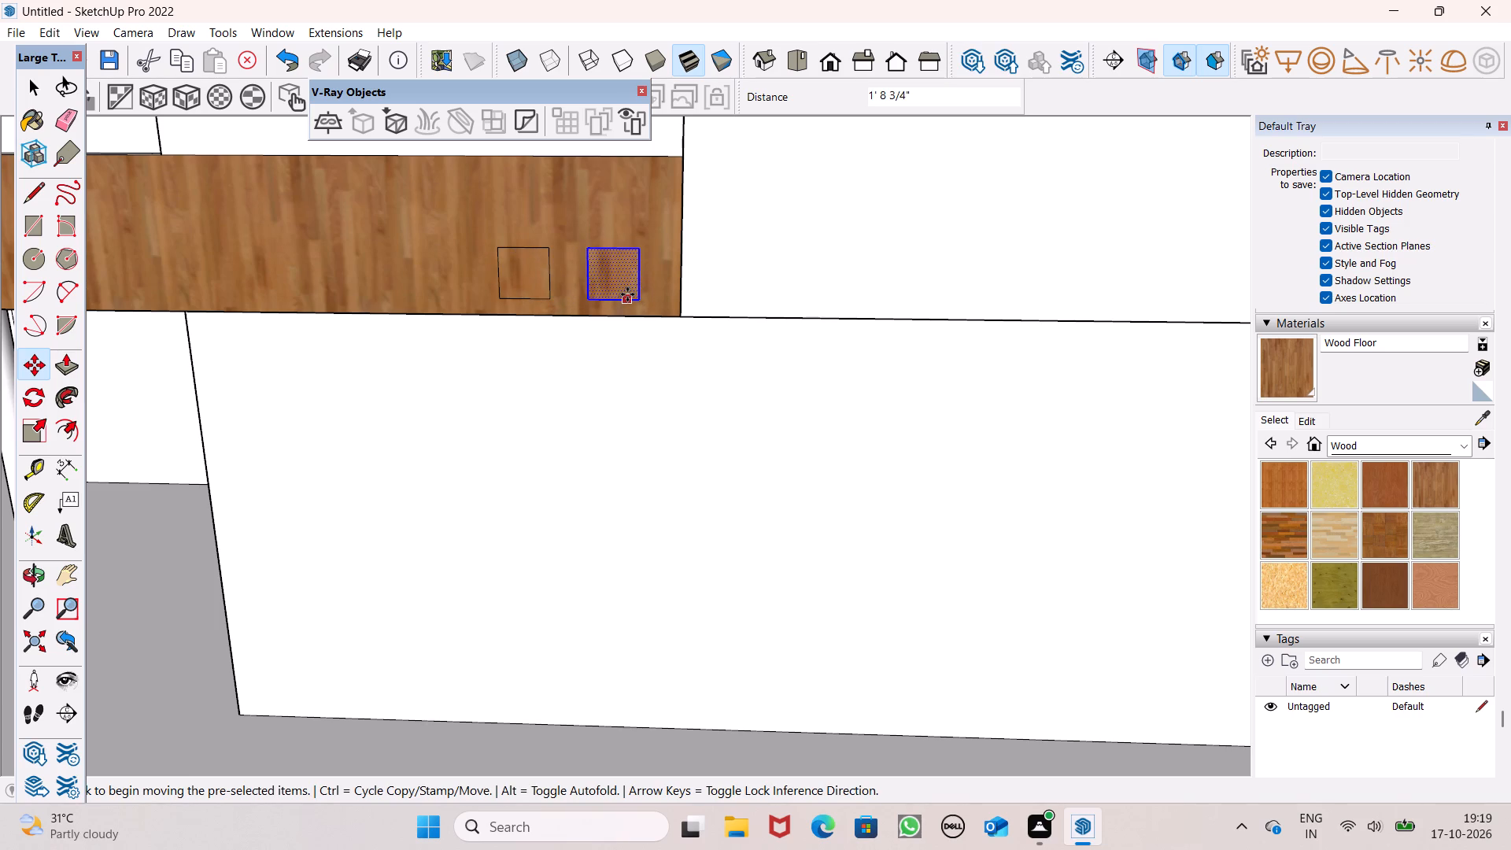
type("*5")
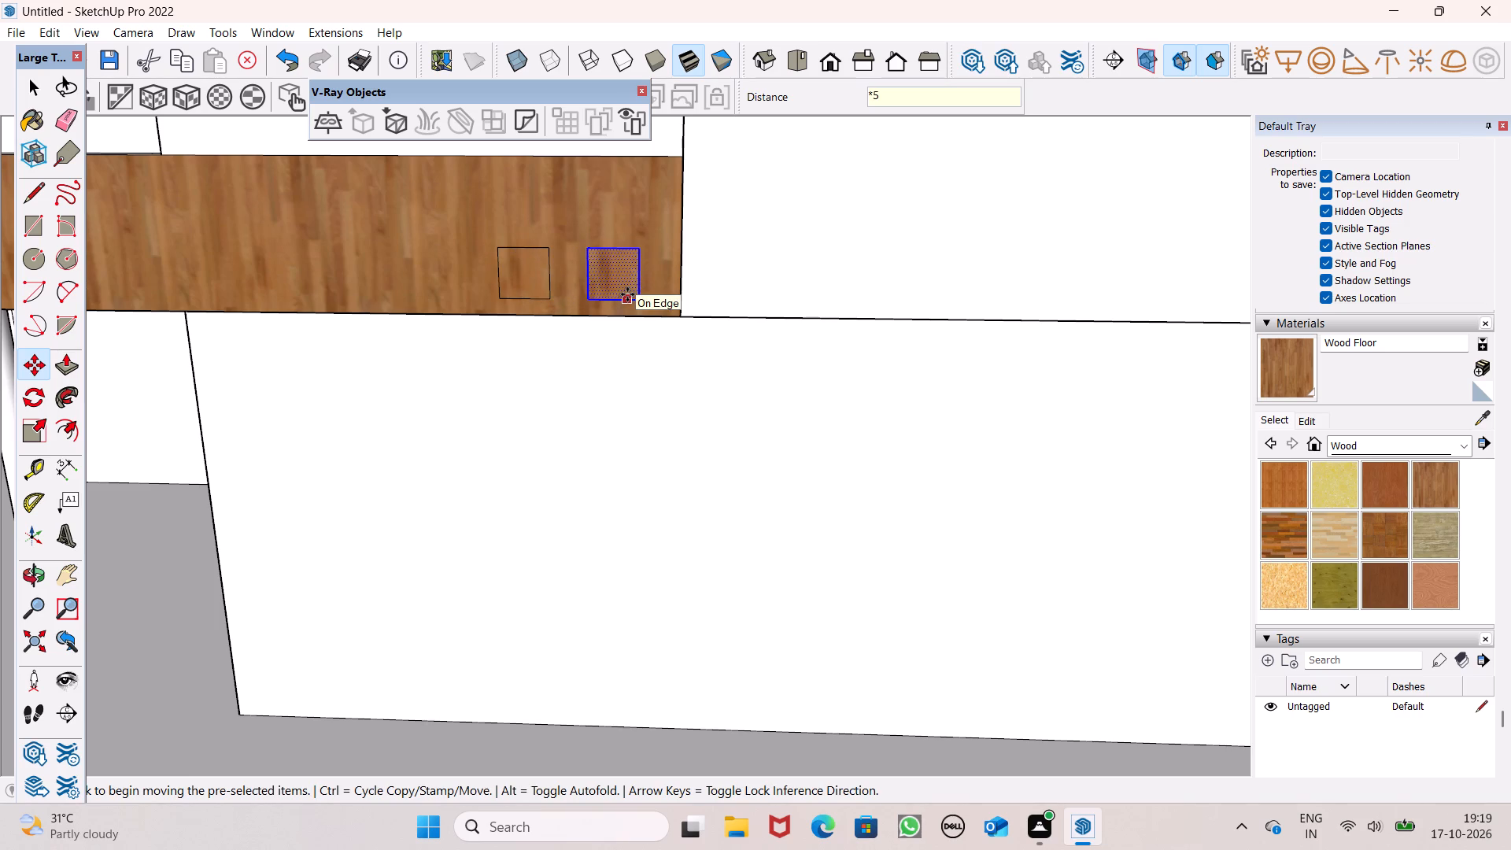
key("Return")
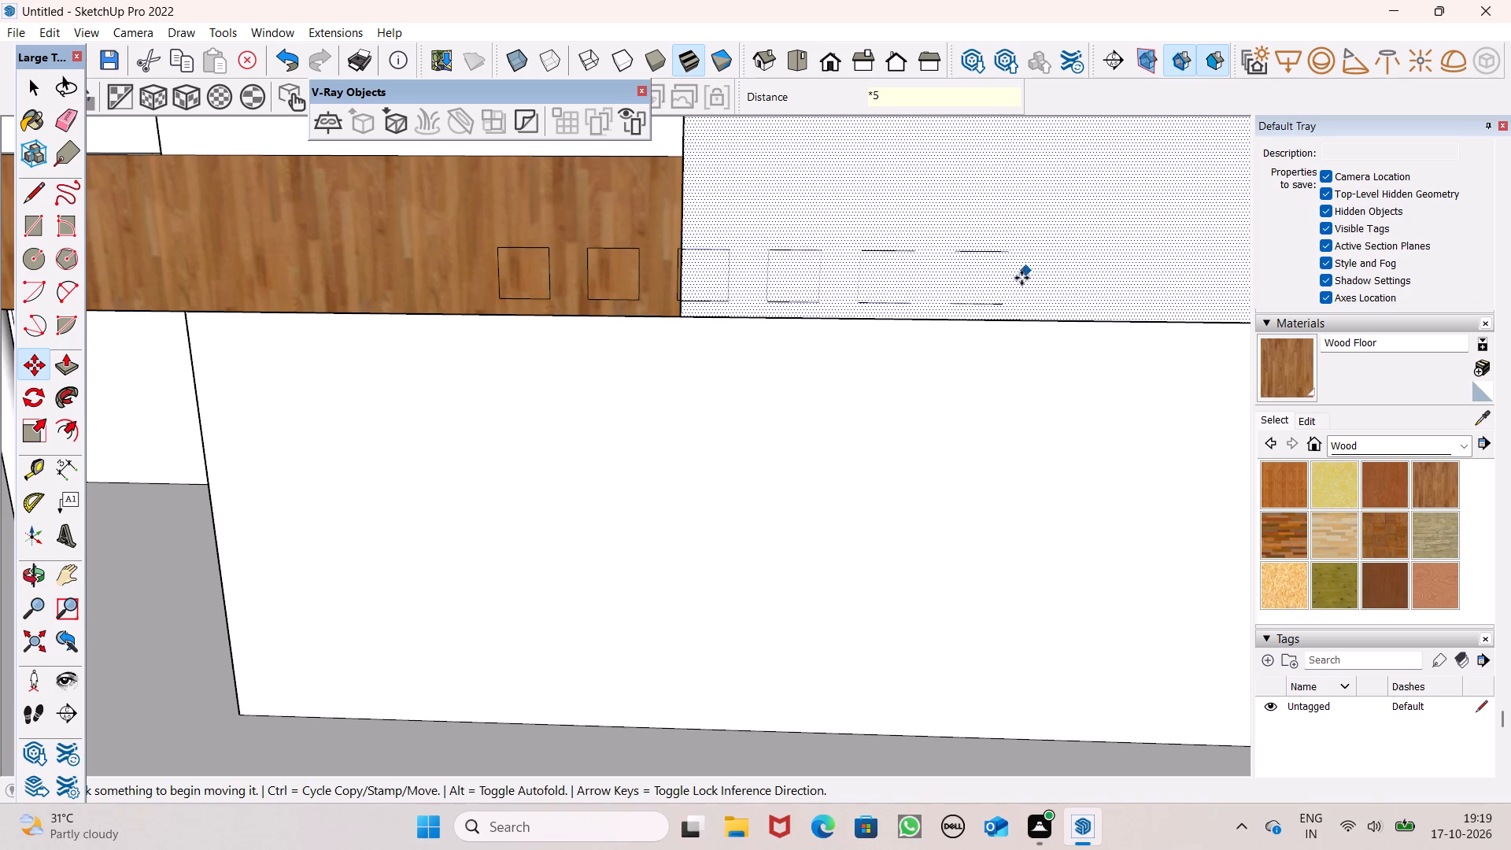
key("space")
scroll(832, 307, "down", 1)
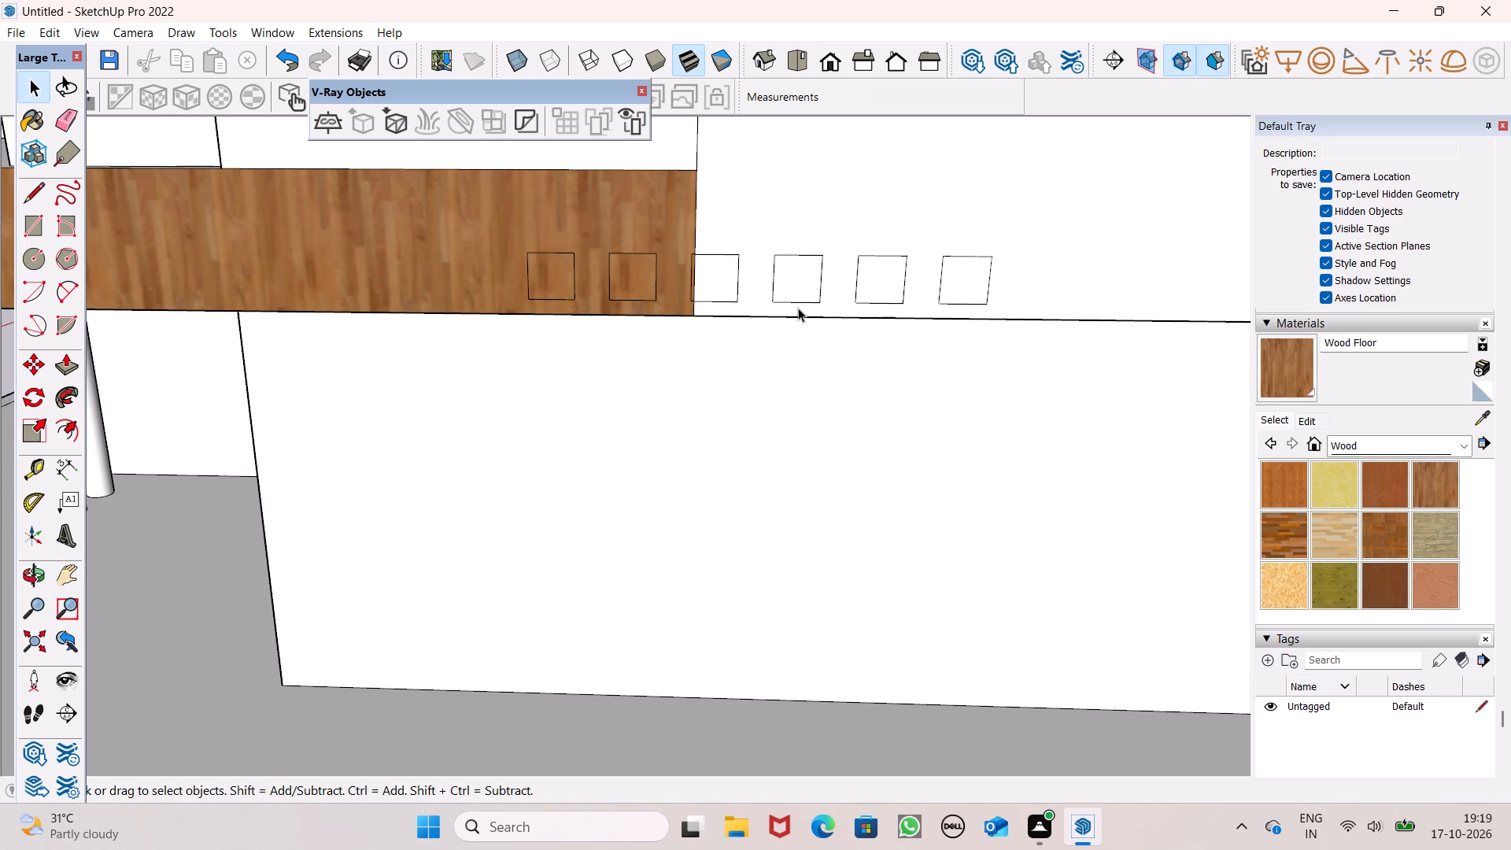
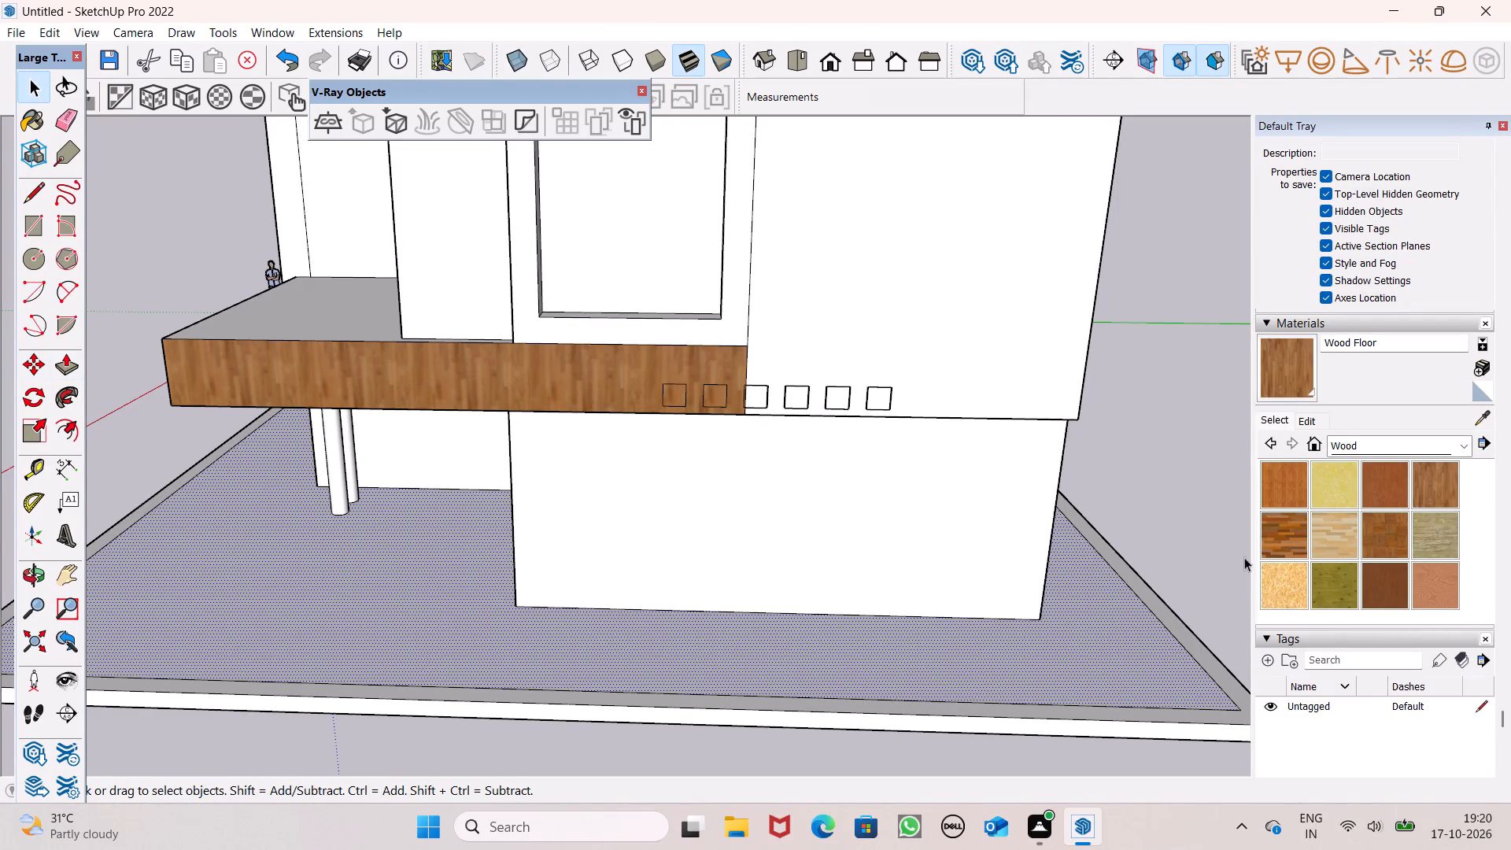
Paint the two squares on the wood fascia, plus the sliver of the third at its edge, with white Color M00 from Colors.
scroll(1329, 569, "down", 3)
left_click(1398, 353)
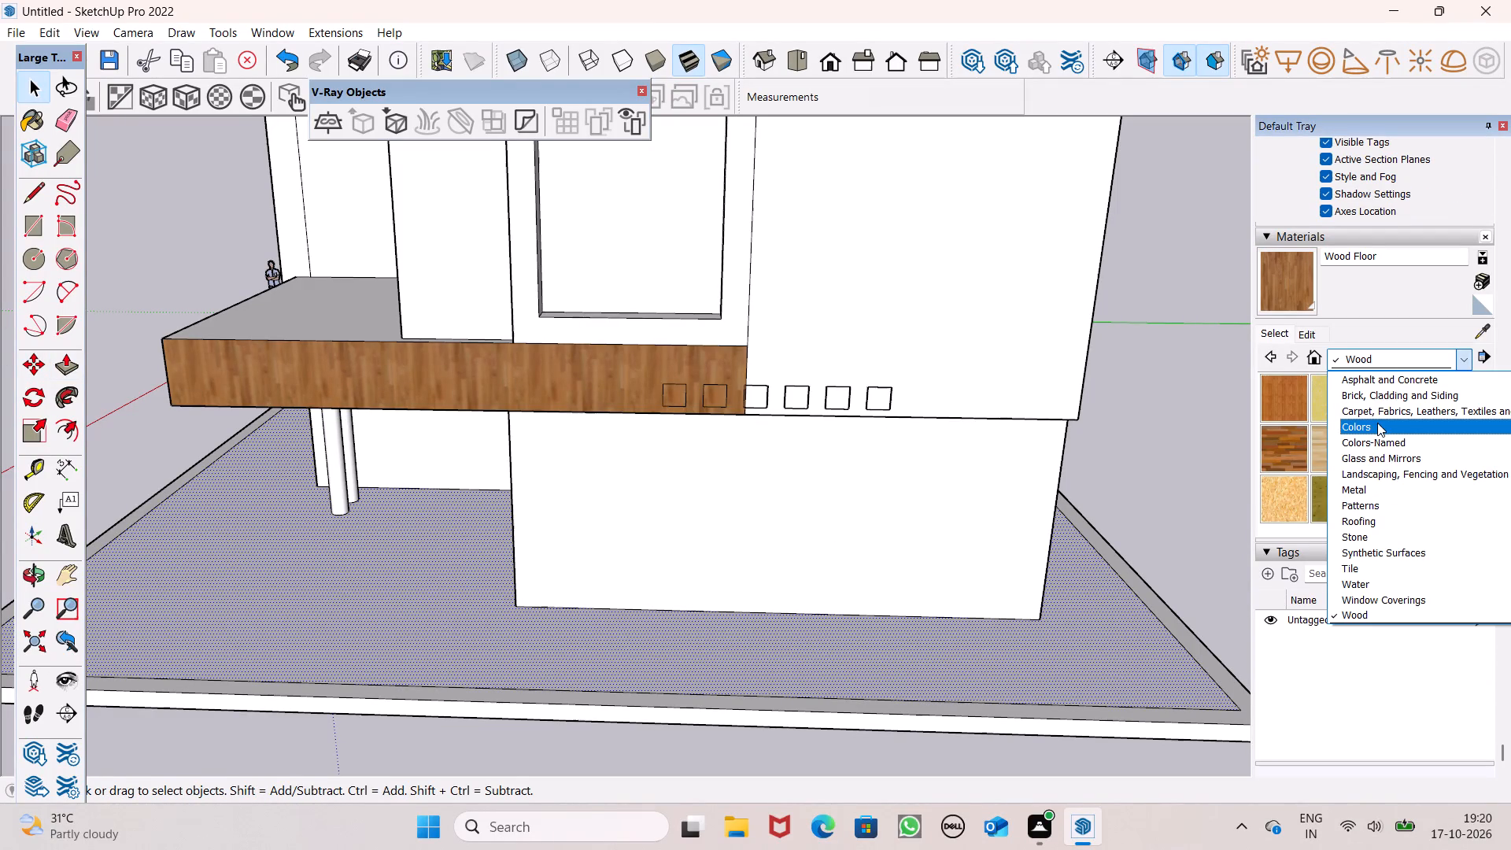
left_click(1377, 423)
scroll(1285, 456, "down", 5)
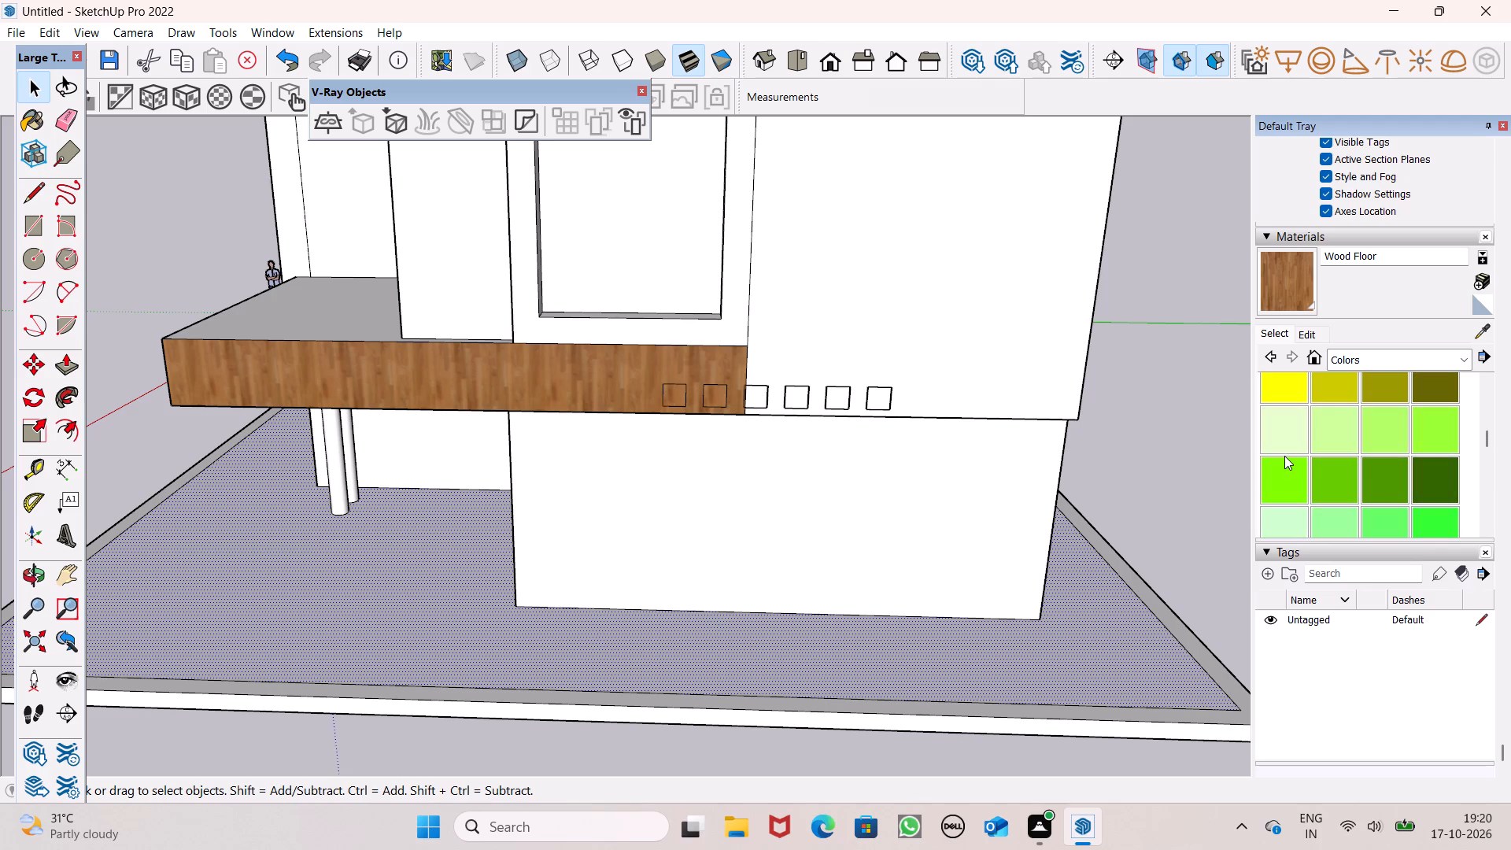
scroll(1284, 456, "down", 4)
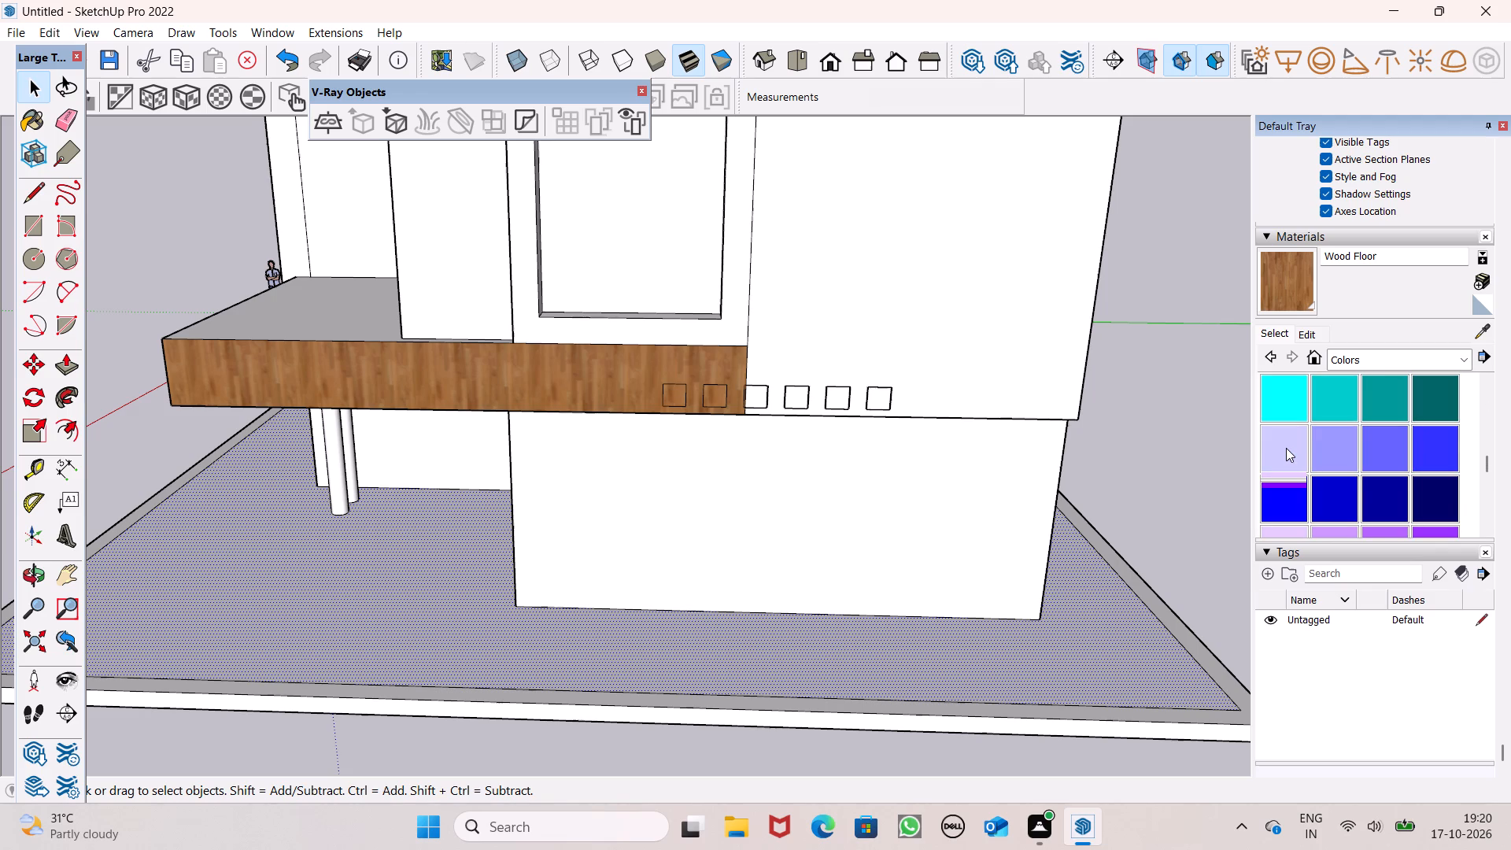
scroll(1291, 455, "down", 4)
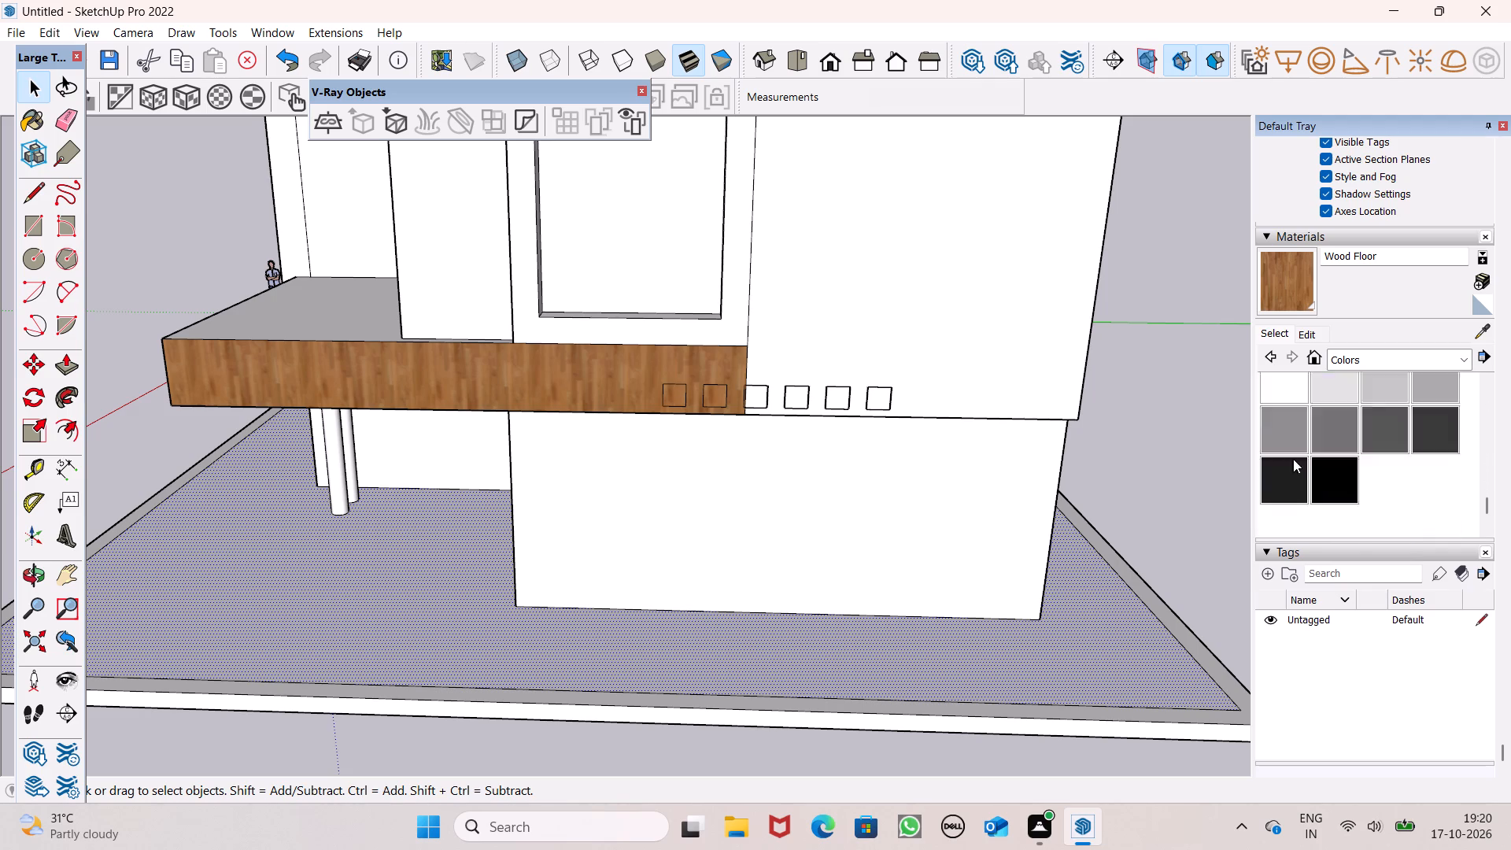
scroll(1293, 459, "down", 1)
scroll(1294, 459, "up", 2)
left_click(1283, 487)
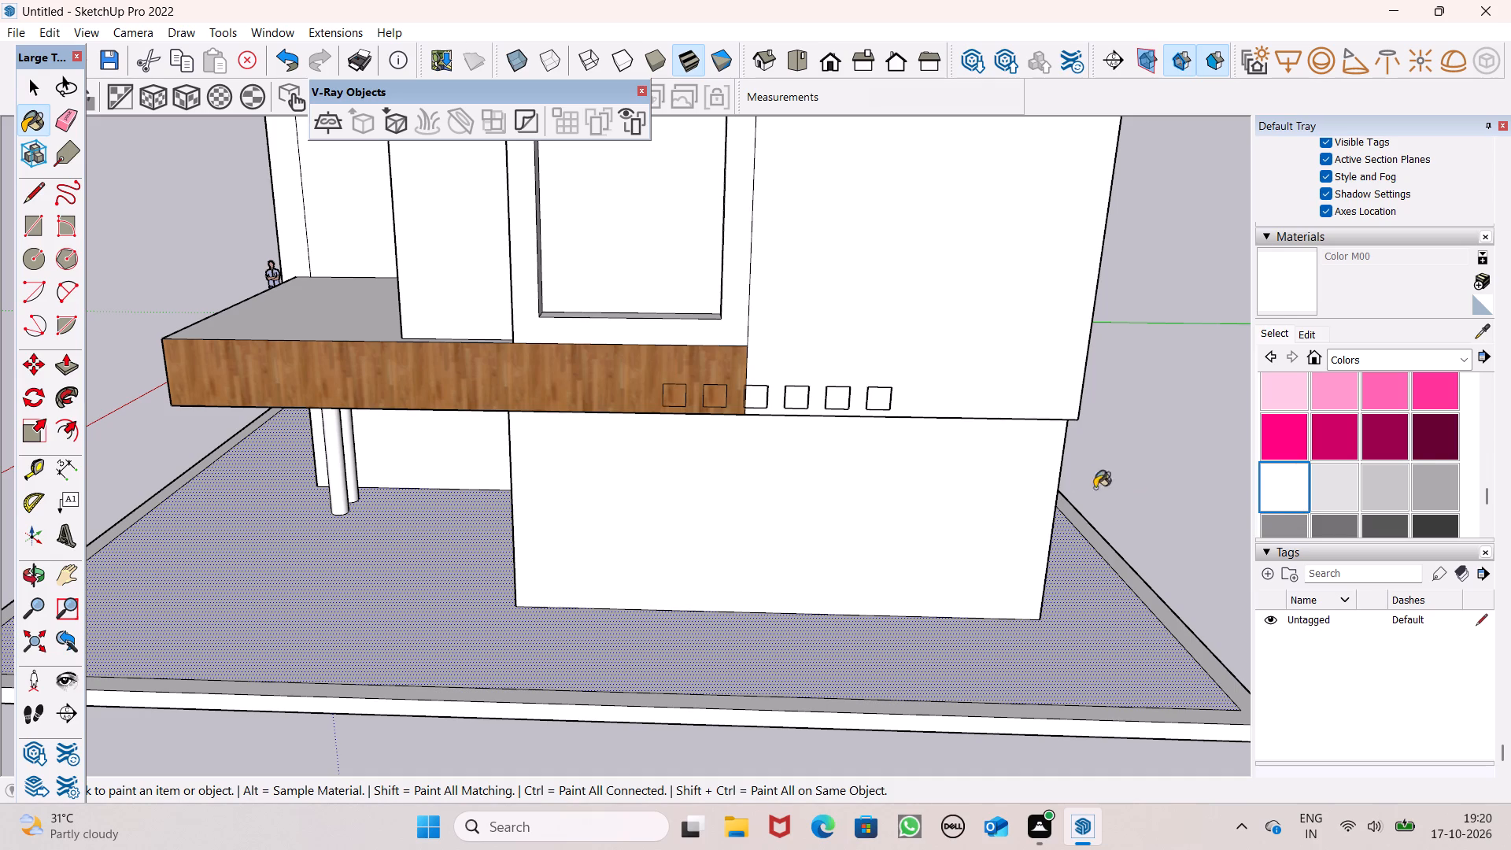
scroll(751, 475, "down", 1)
middle_click_drag(750, 490, 759, 552)
scroll(740, 516, "up", 4)
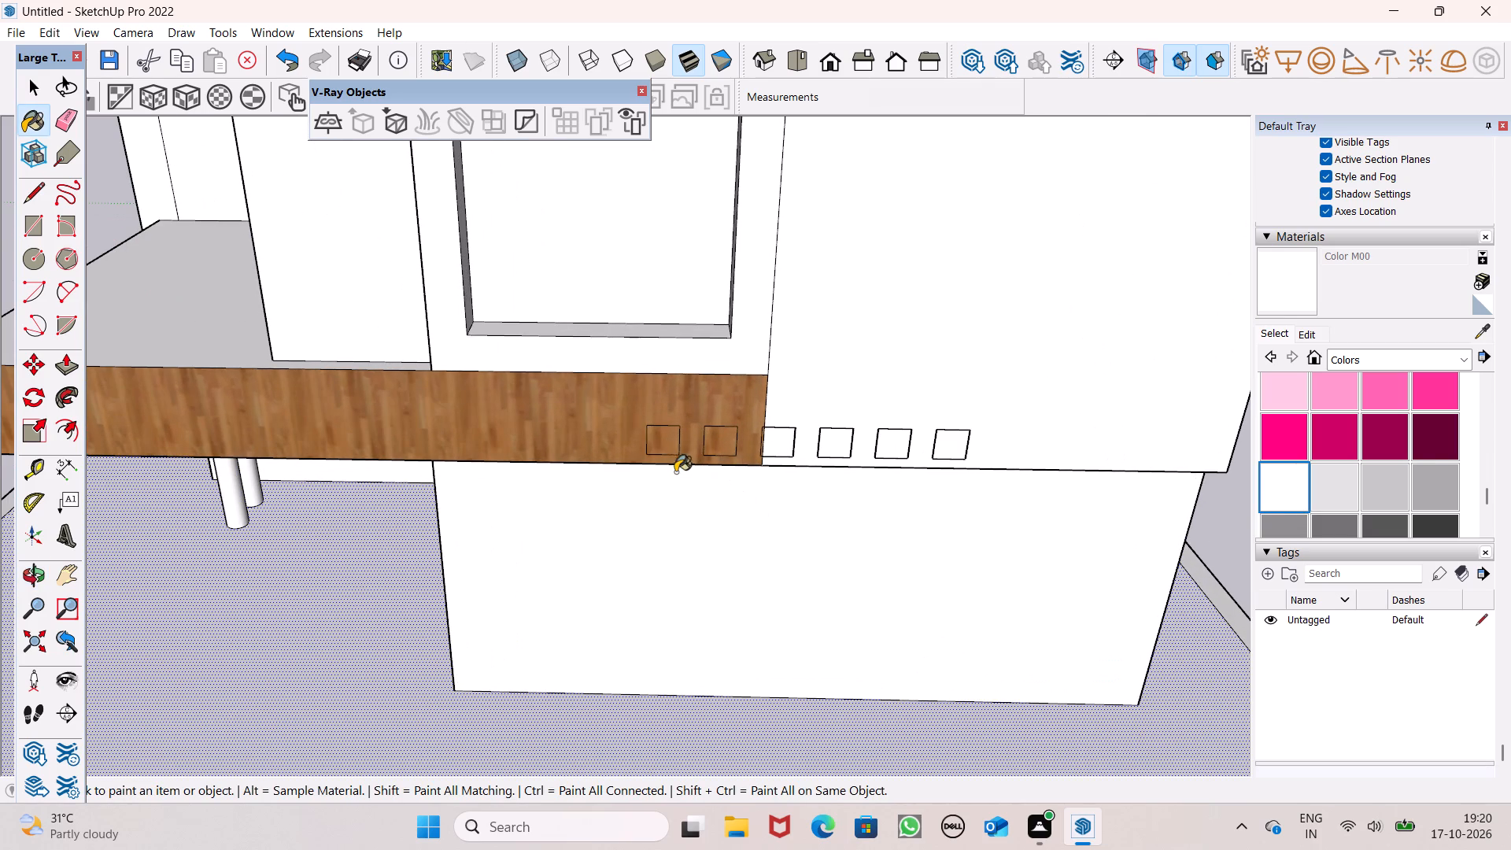
left_click(662, 454)
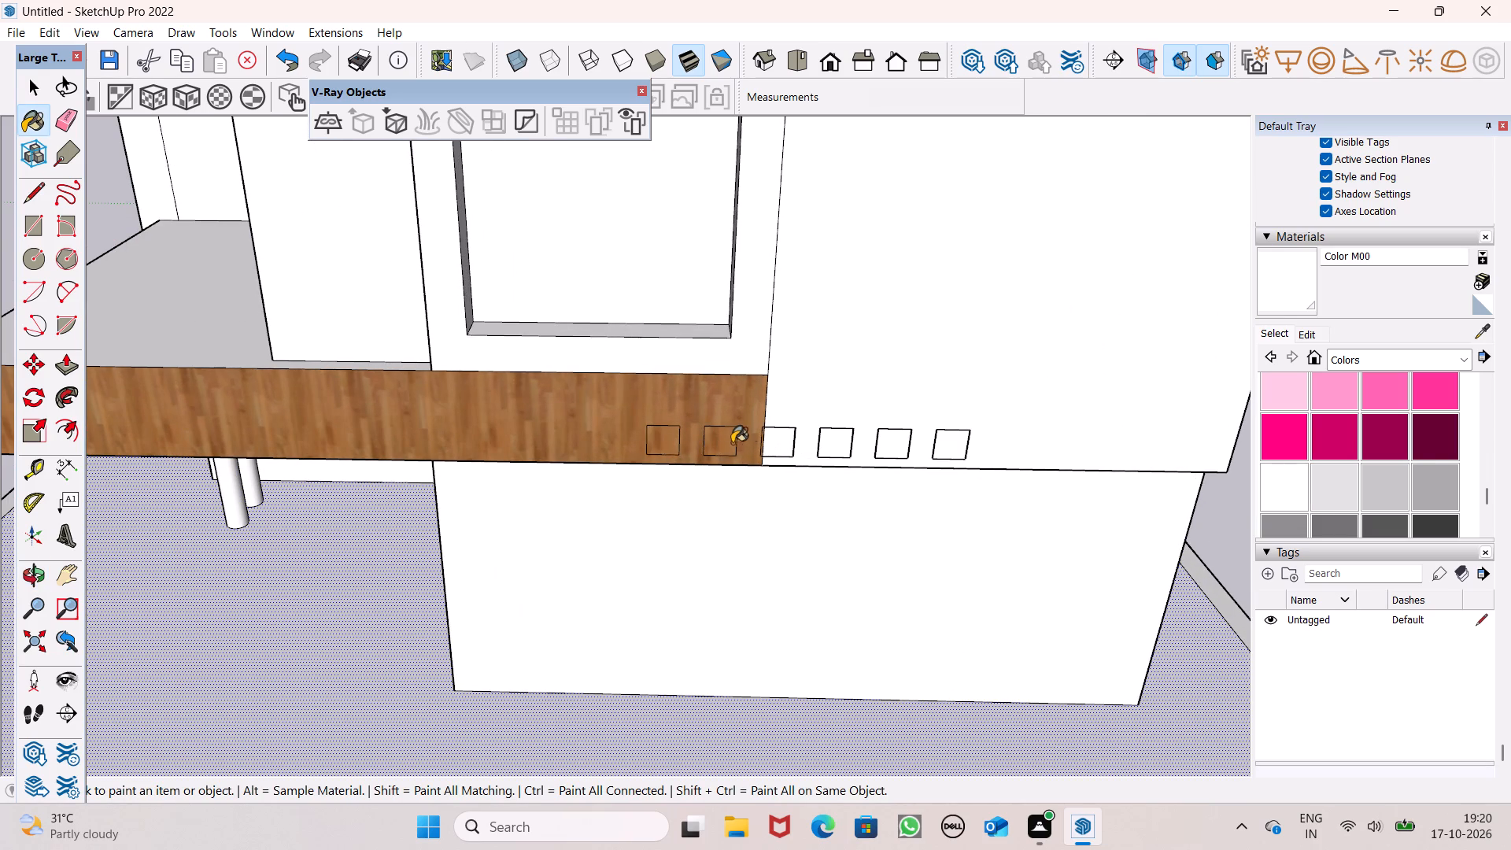
left_click(726, 445)
left_click(671, 442)
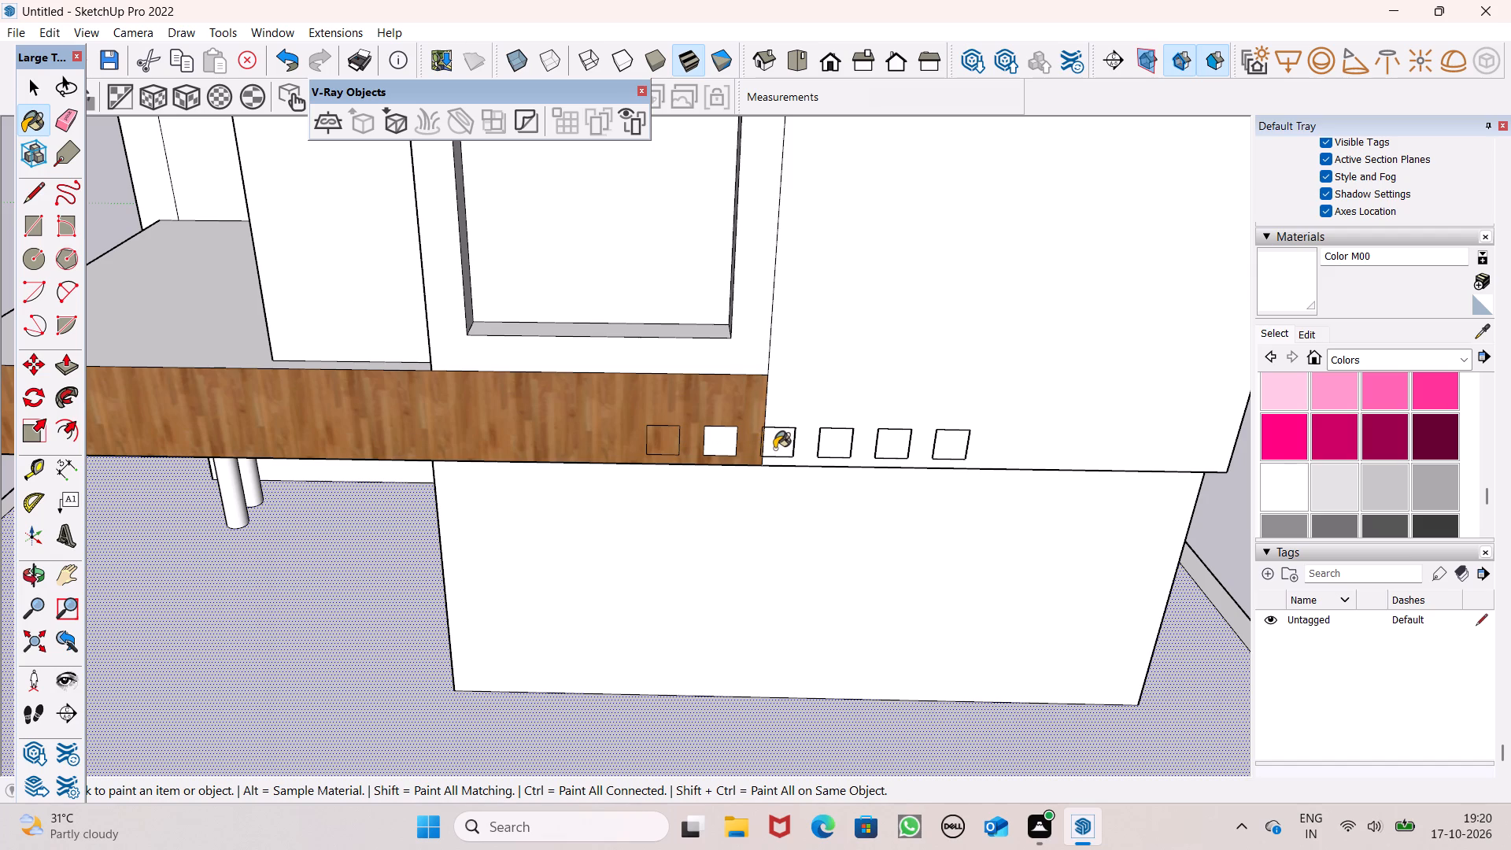
left_click(774, 449)
scroll(774, 450, "up", 13)
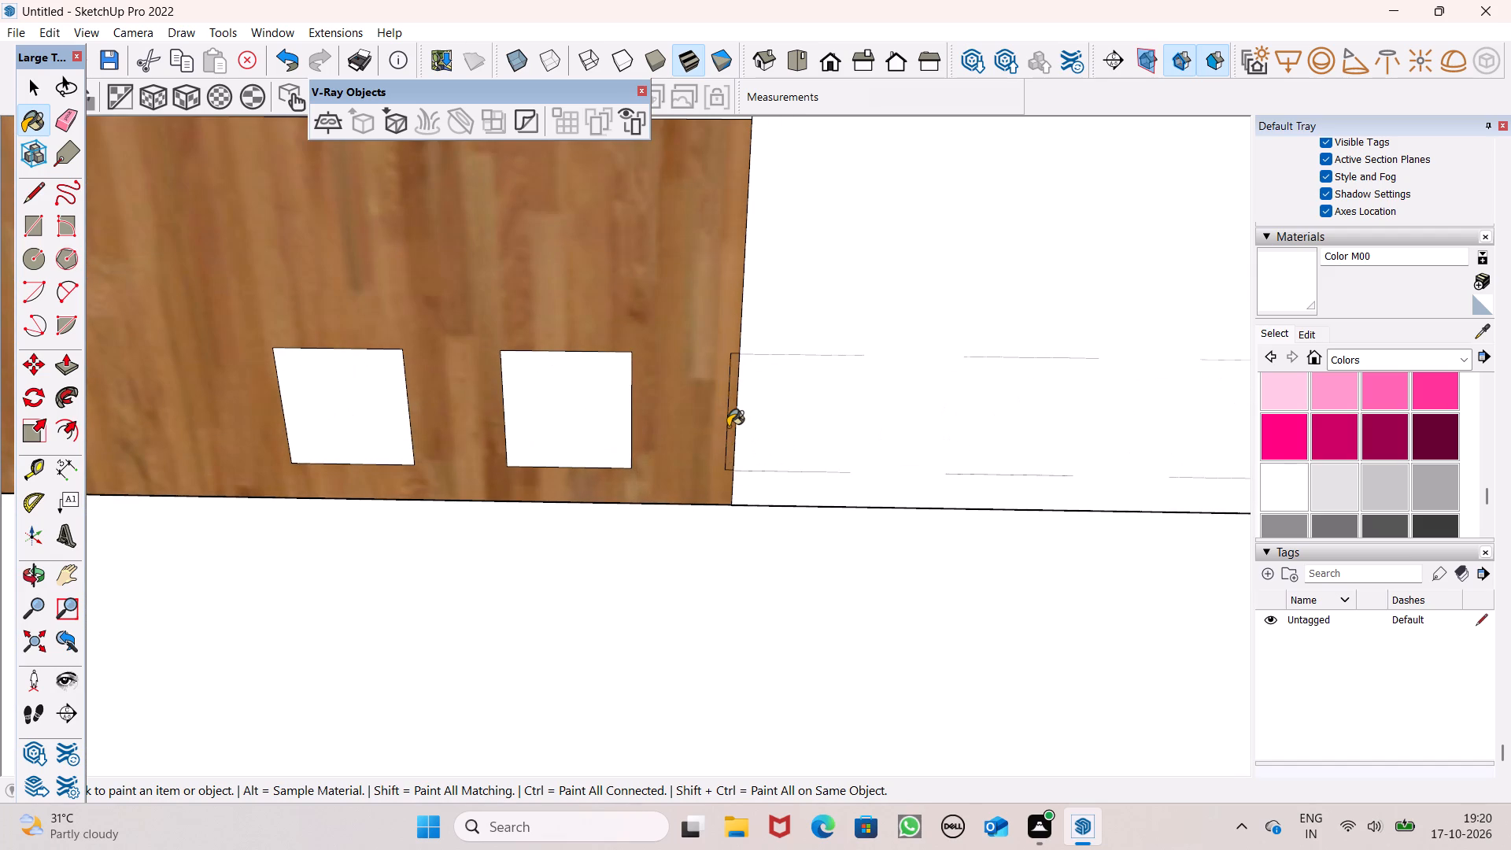
left_click(728, 427)
scroll(780, 465, "down", 7)
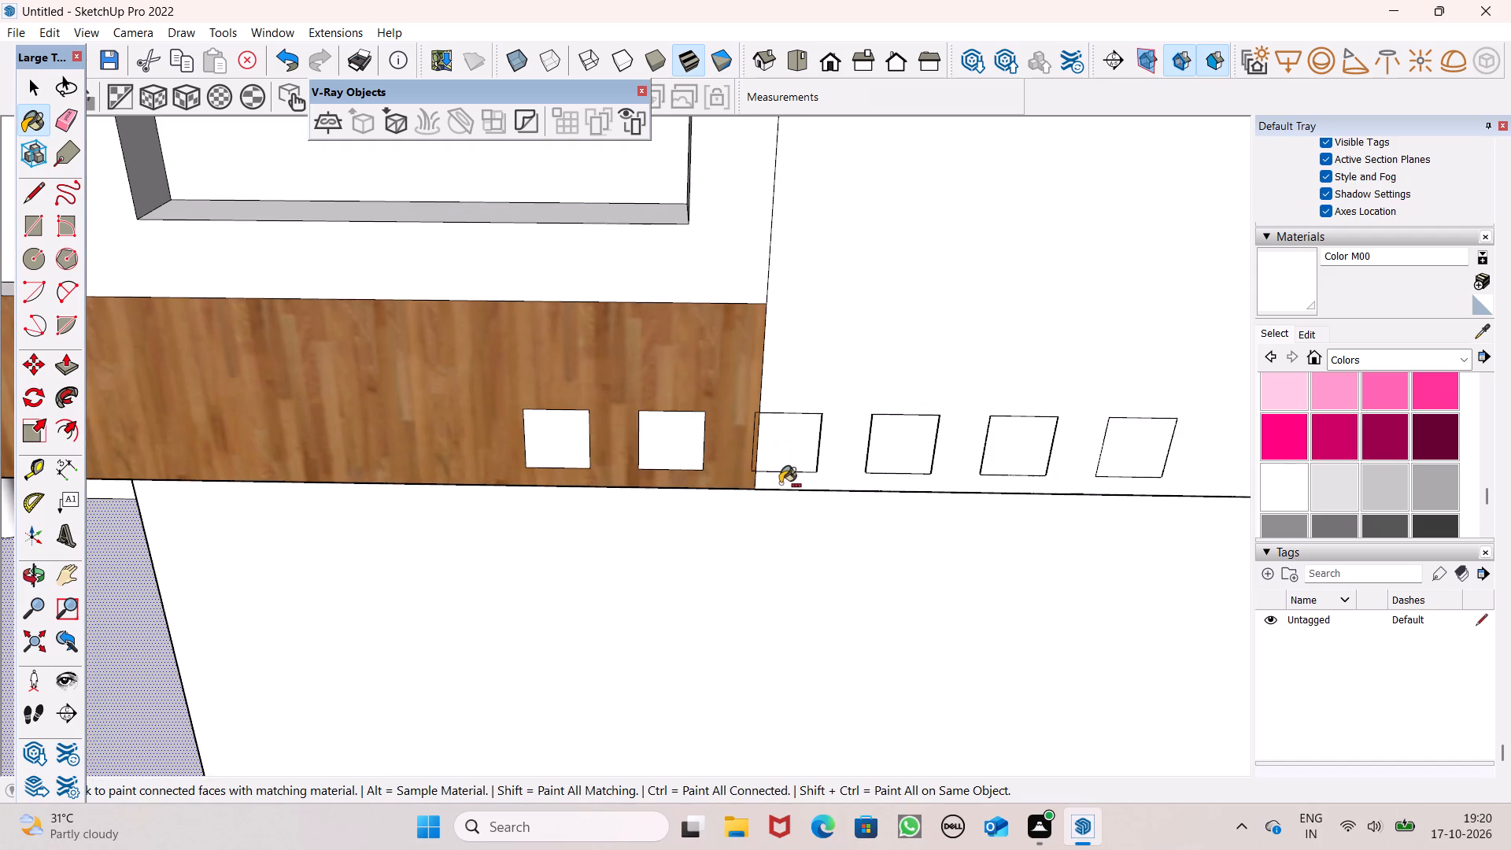
key("space")
Push/pull the first white fascia square outward into a long projecting beam and shorten its end by about 1' 1 3/16".
scroll(920, 406, "down", 9)
middle_click_drag(951, 434, 656, 623)
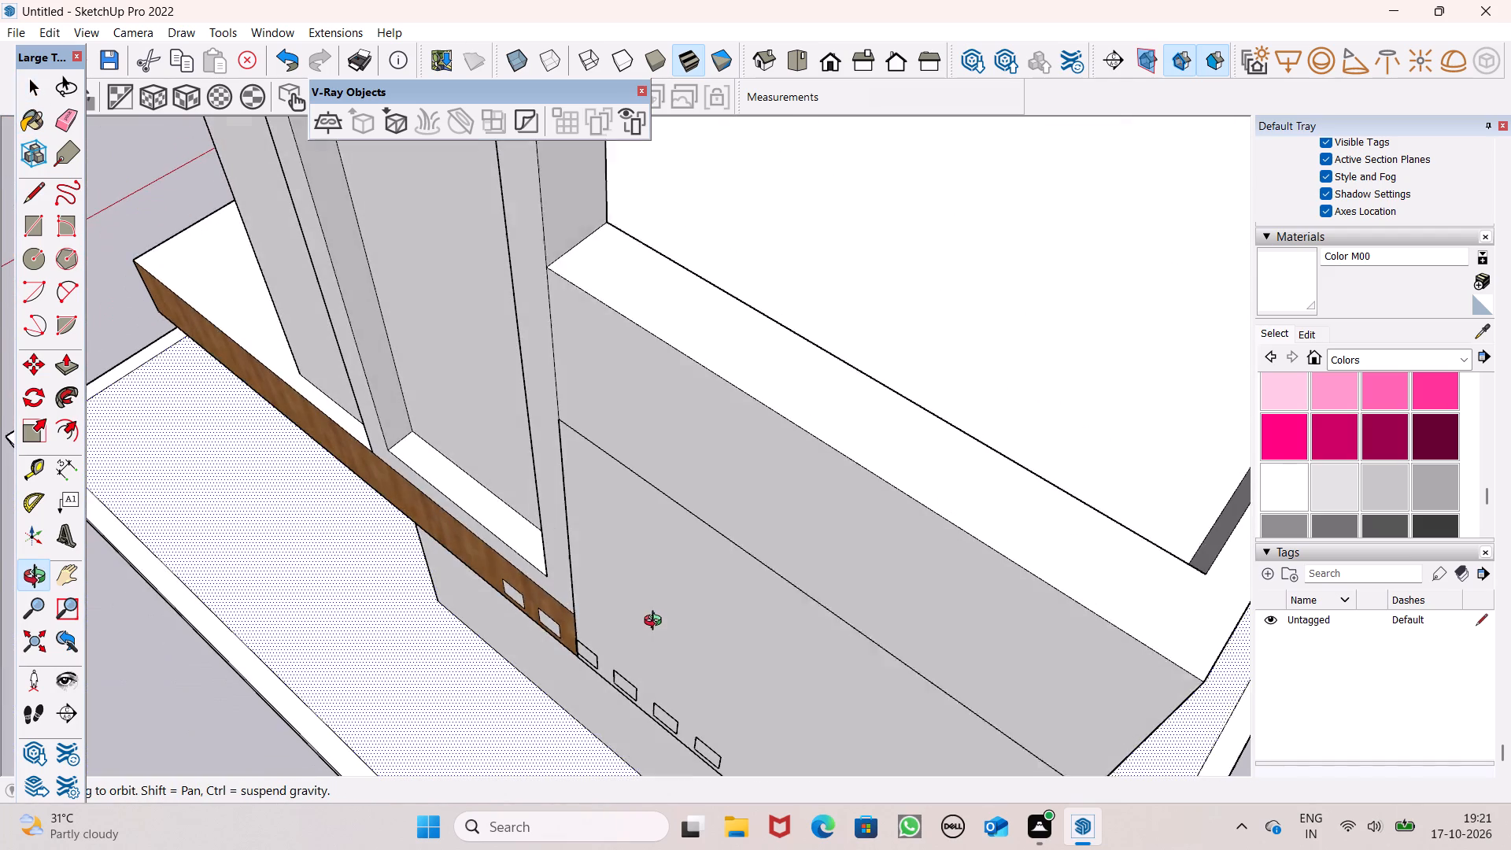
middle_click_drag(656, 623, 1004, 437)
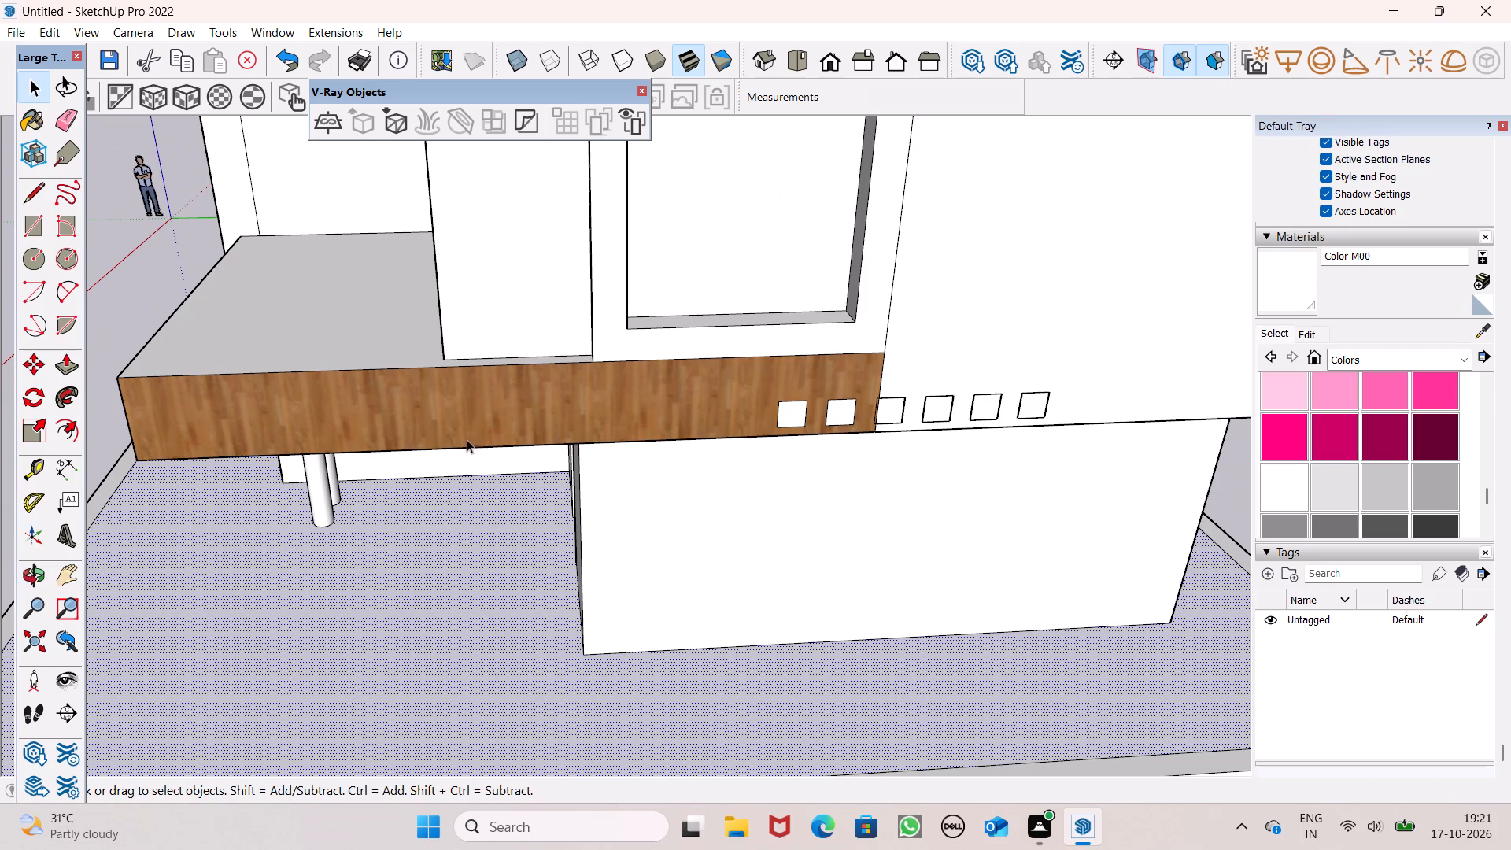
left_click(63, 366)
scroll(643, 418, "down", 2)
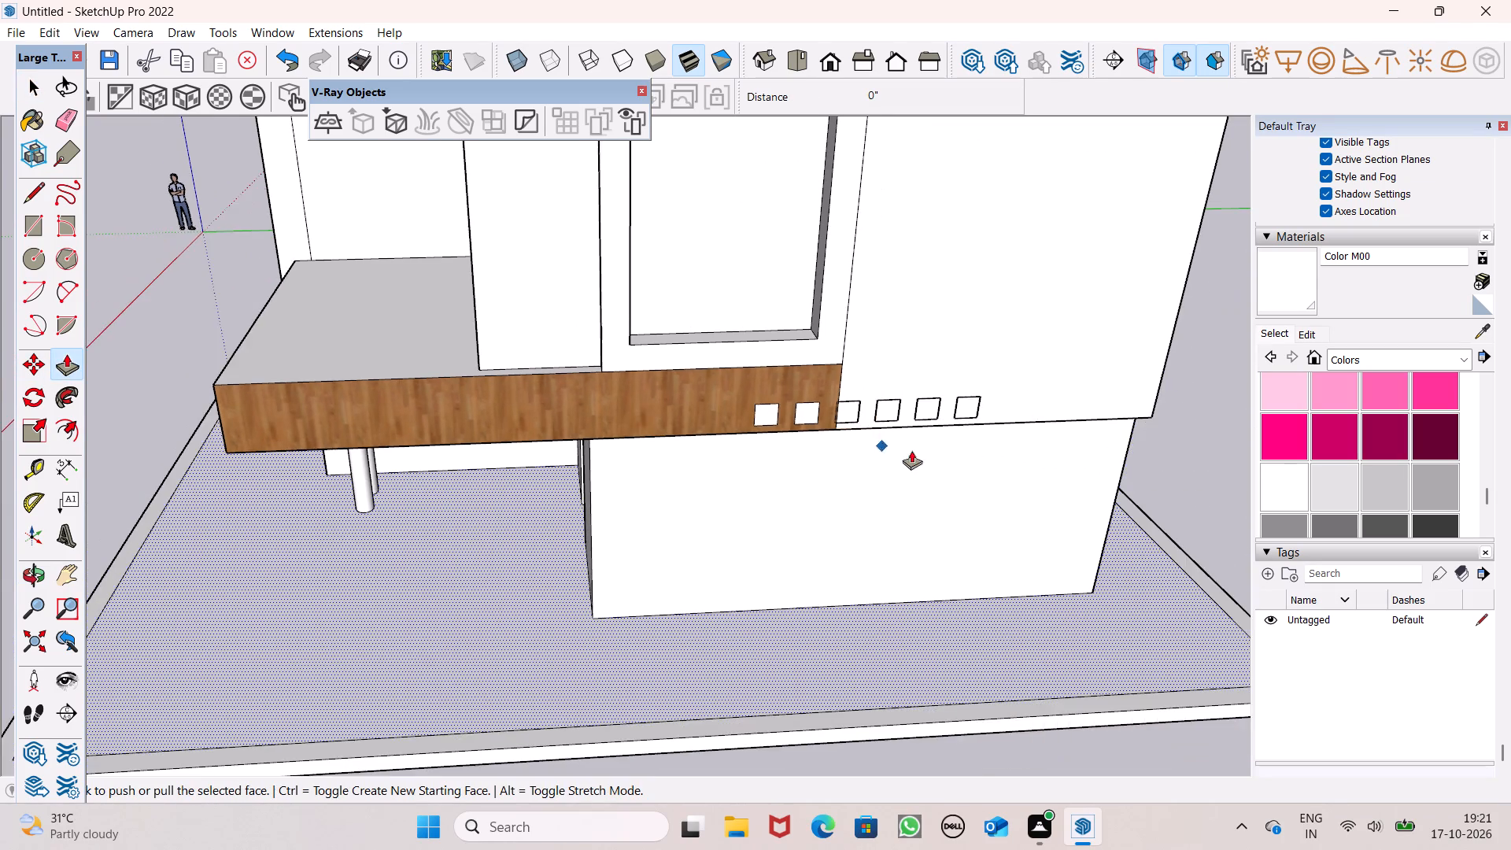
middle_click_drag(913, 450, 892, 479)
scroll(716, 464, "up", 4)
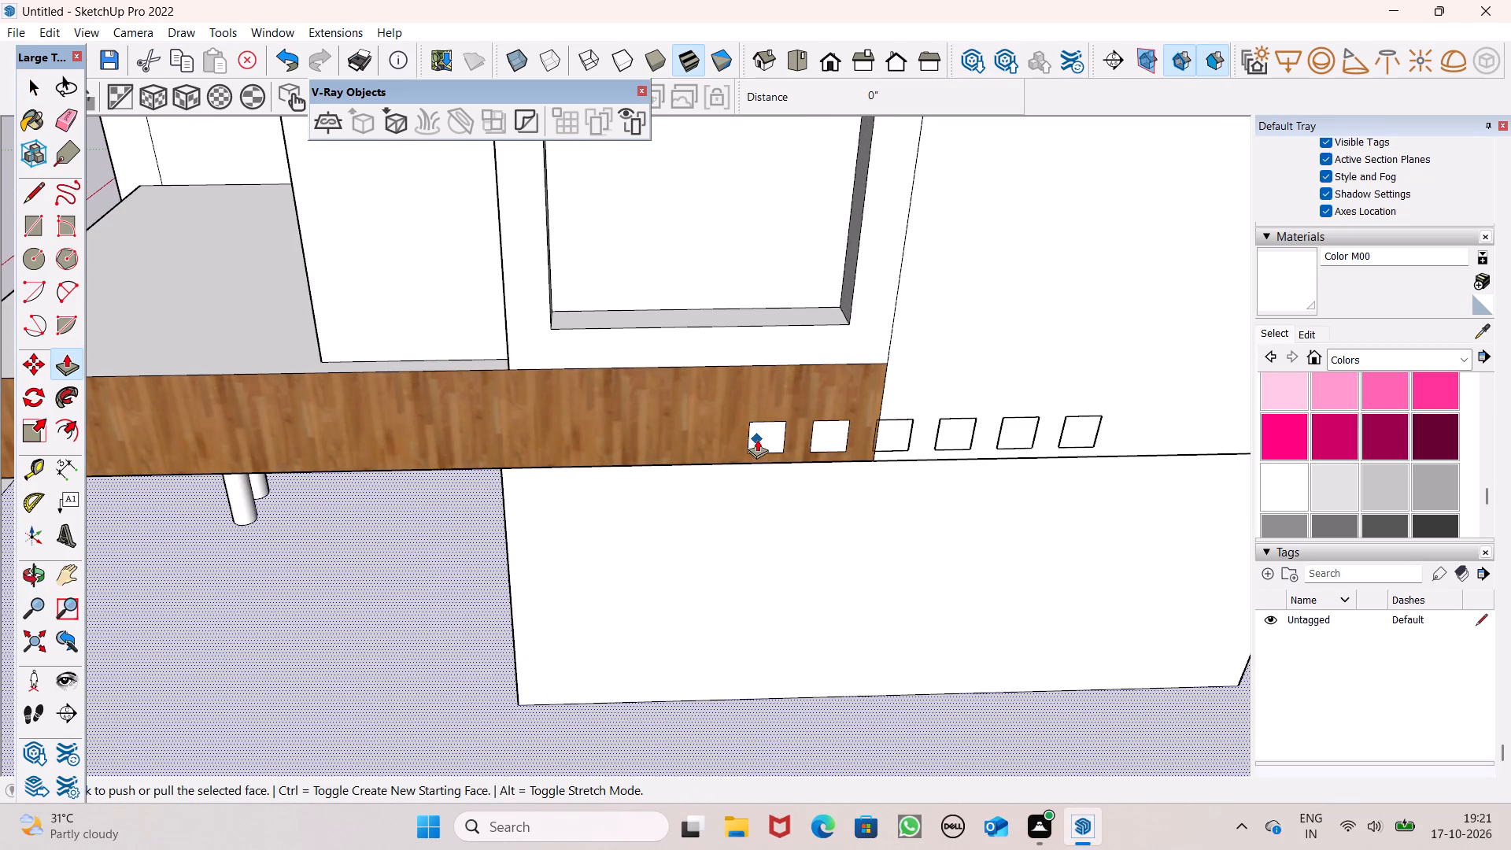
key("space")
left_click(761, 438)
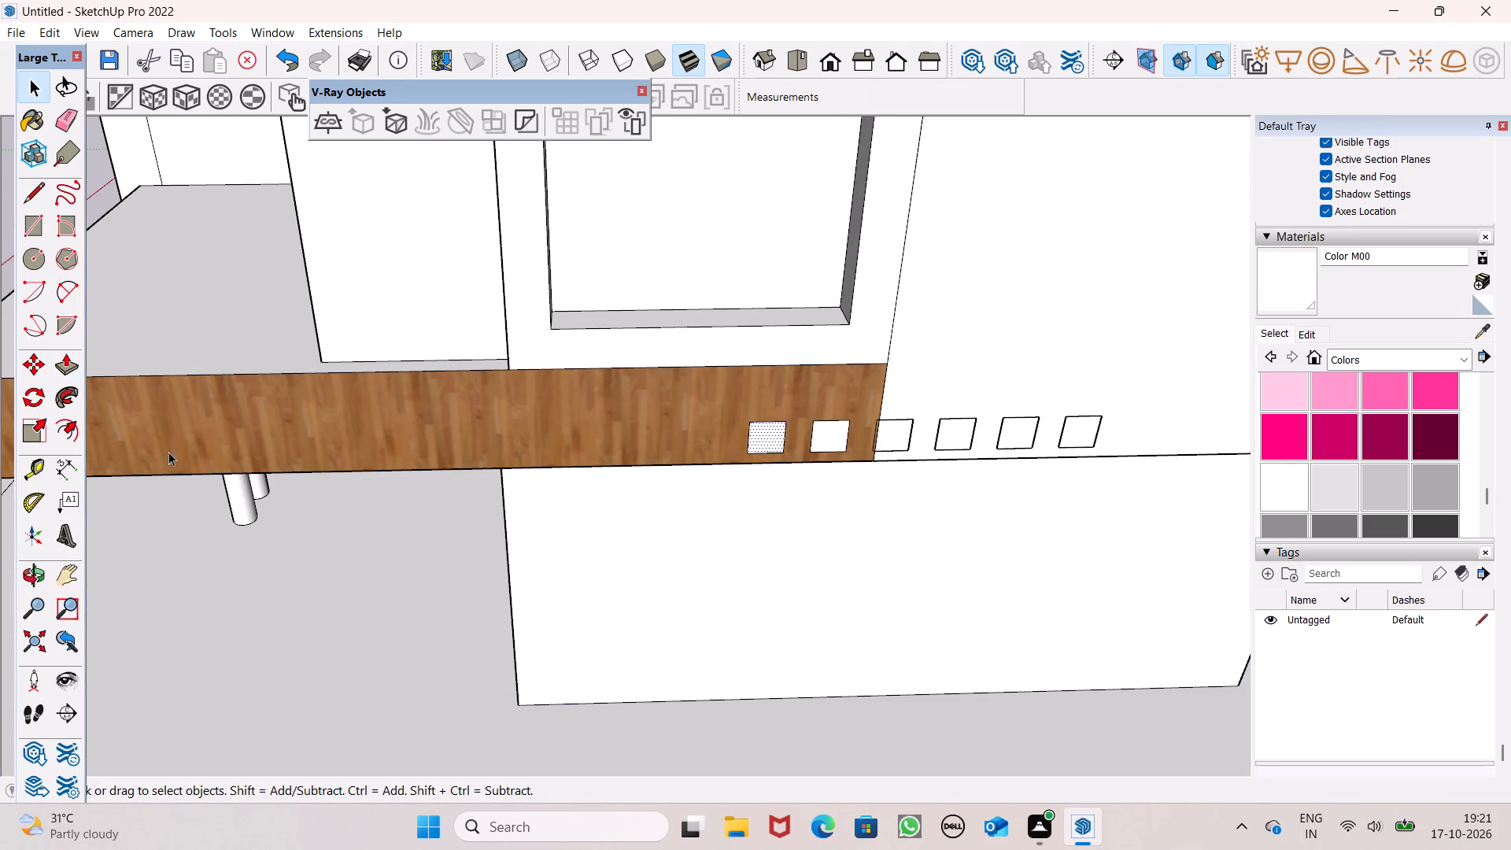
left_click(179, 283)
scroll(312, 309, "down", 6)
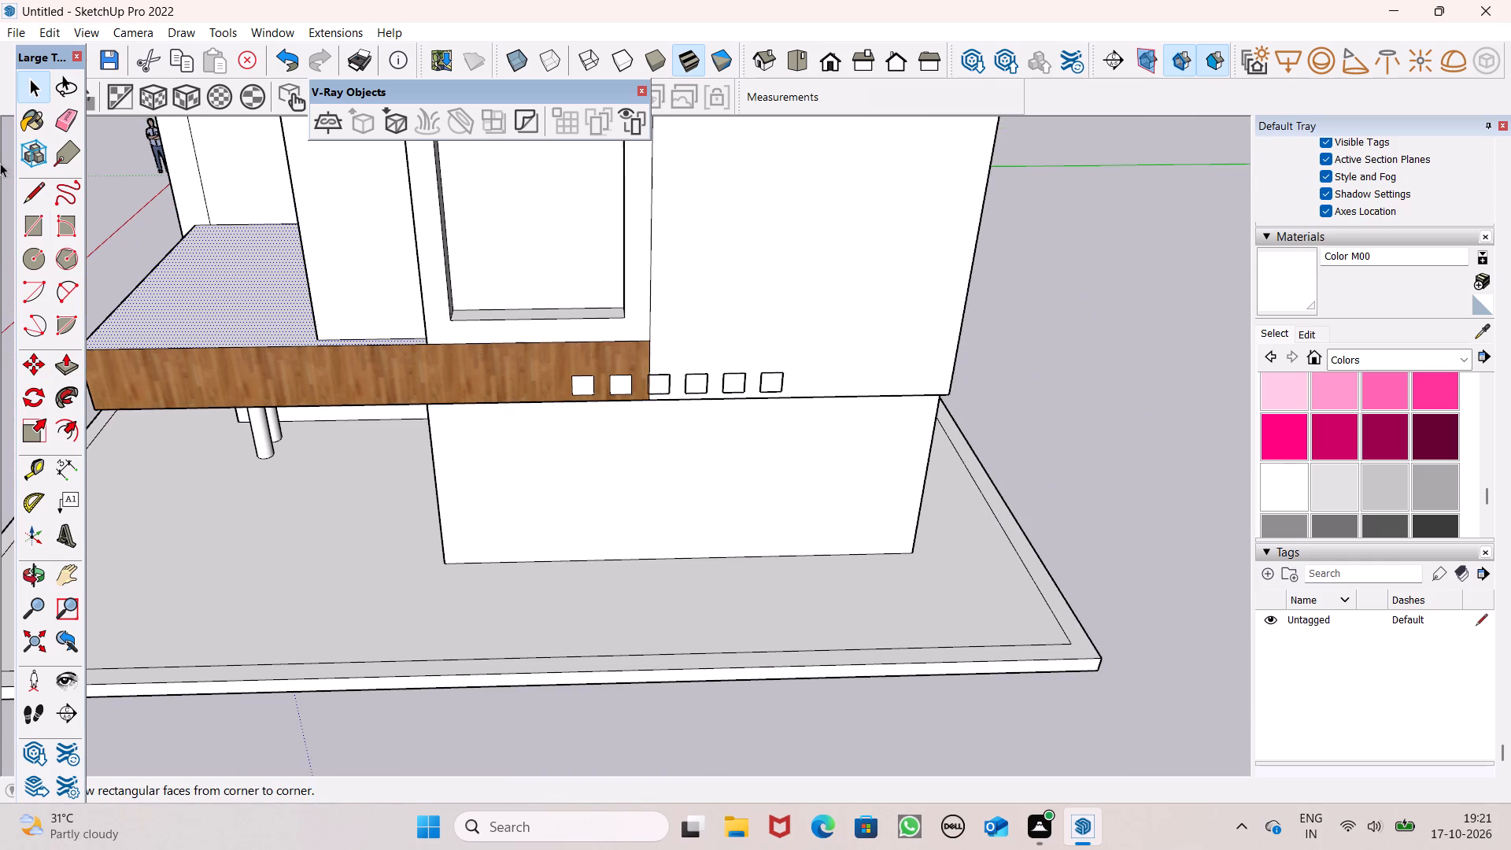
left_click(99, 157)
left_click(59, 362)
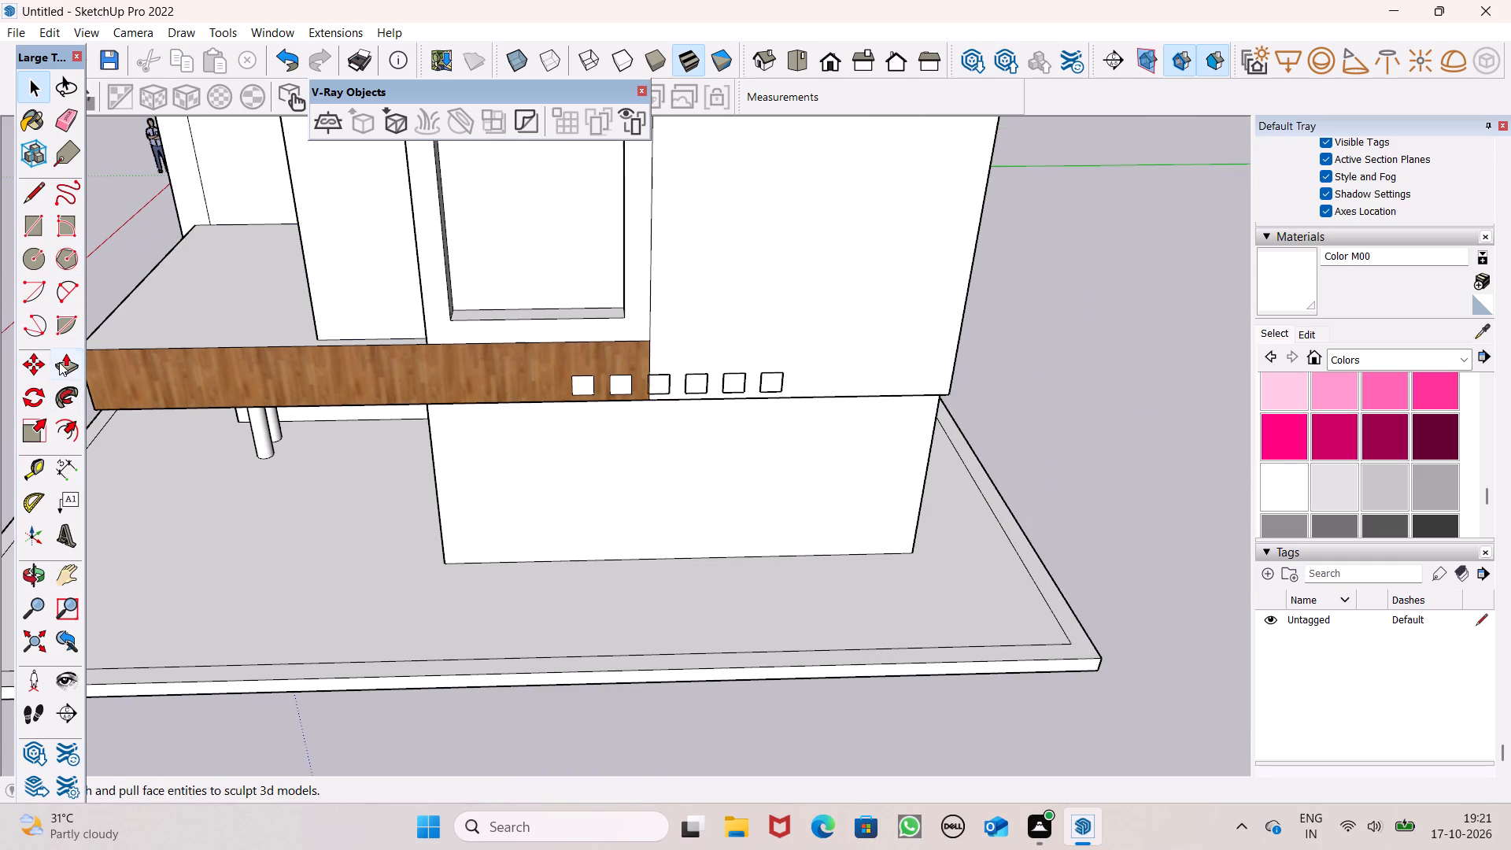
scroll(545, 428, "up", 4)
left_click_drag(589, 367, 598, 377)
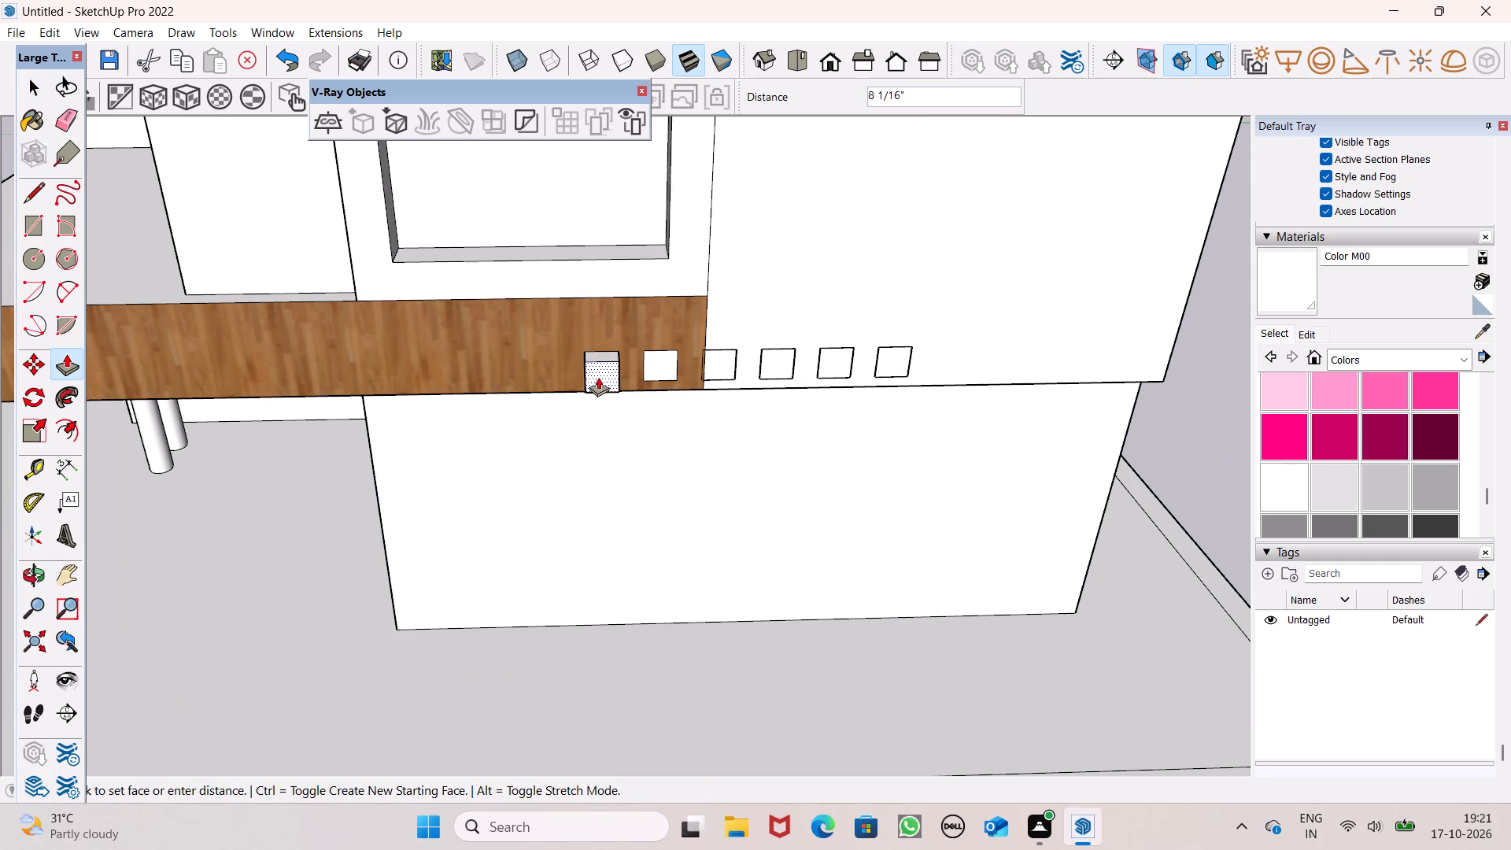
left_click_drag(598, 377, 596, 427)
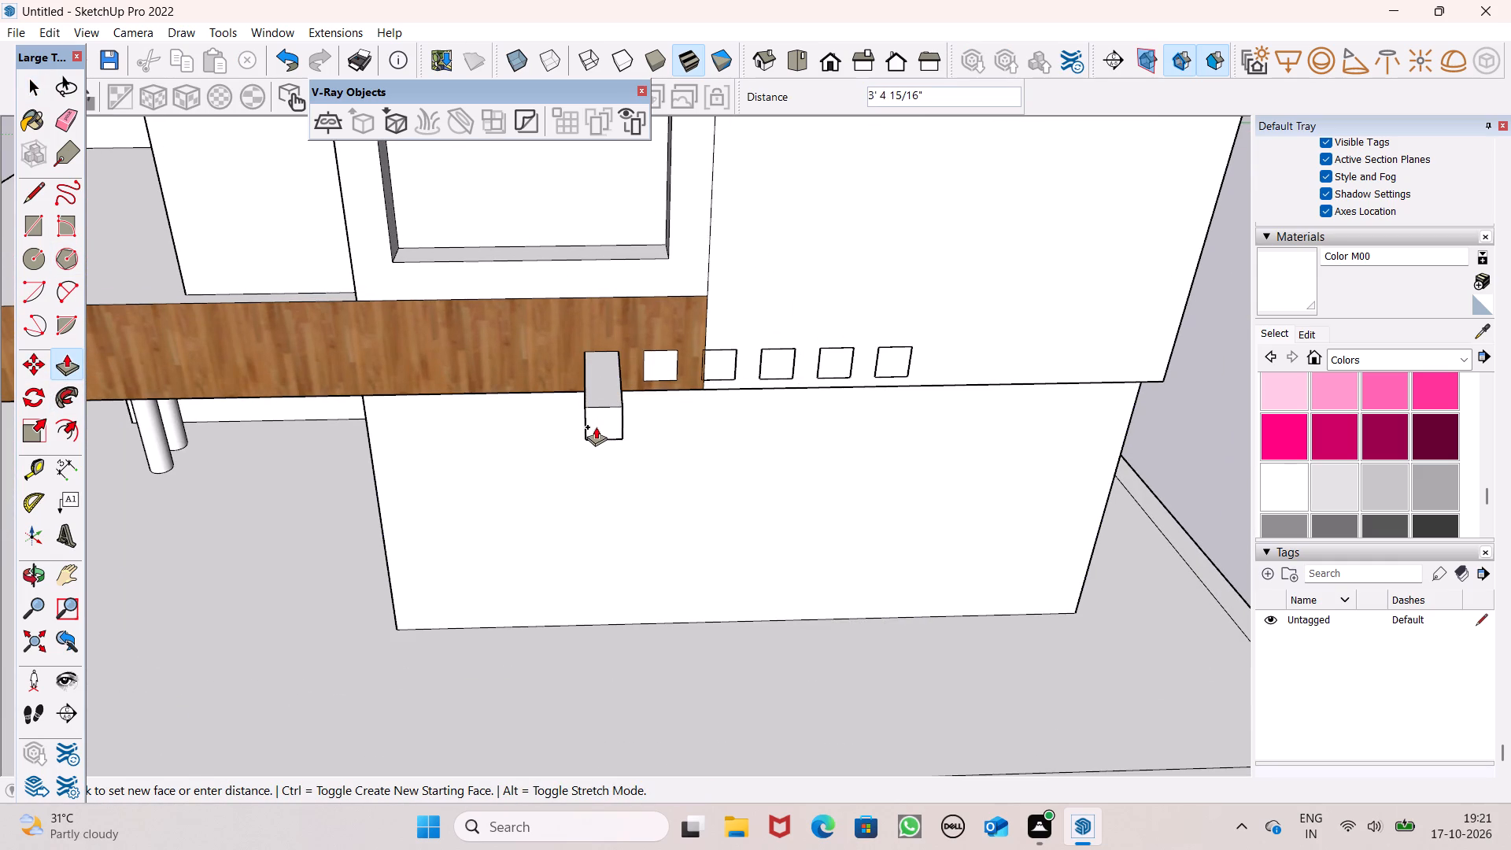
left_click_drag(596, 427, 587, 465)
scroll(864, 375, "down", 5)
middle_click_drag(815, 479, 1051, 402)
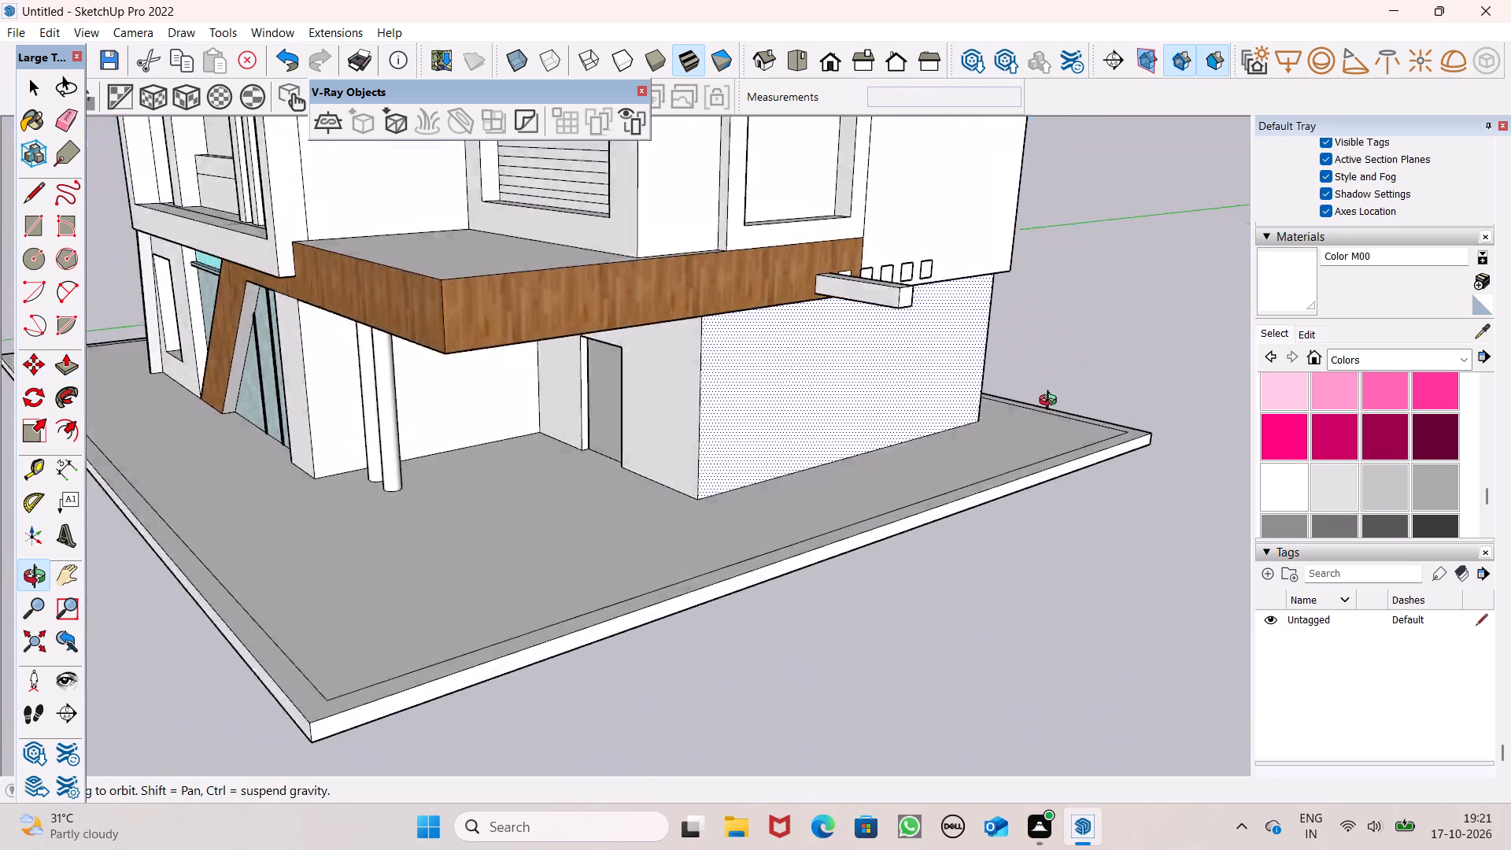
middle_click_drag(1051, 402, 751, 636)
left_click_drag(643, 618, 656, 597)
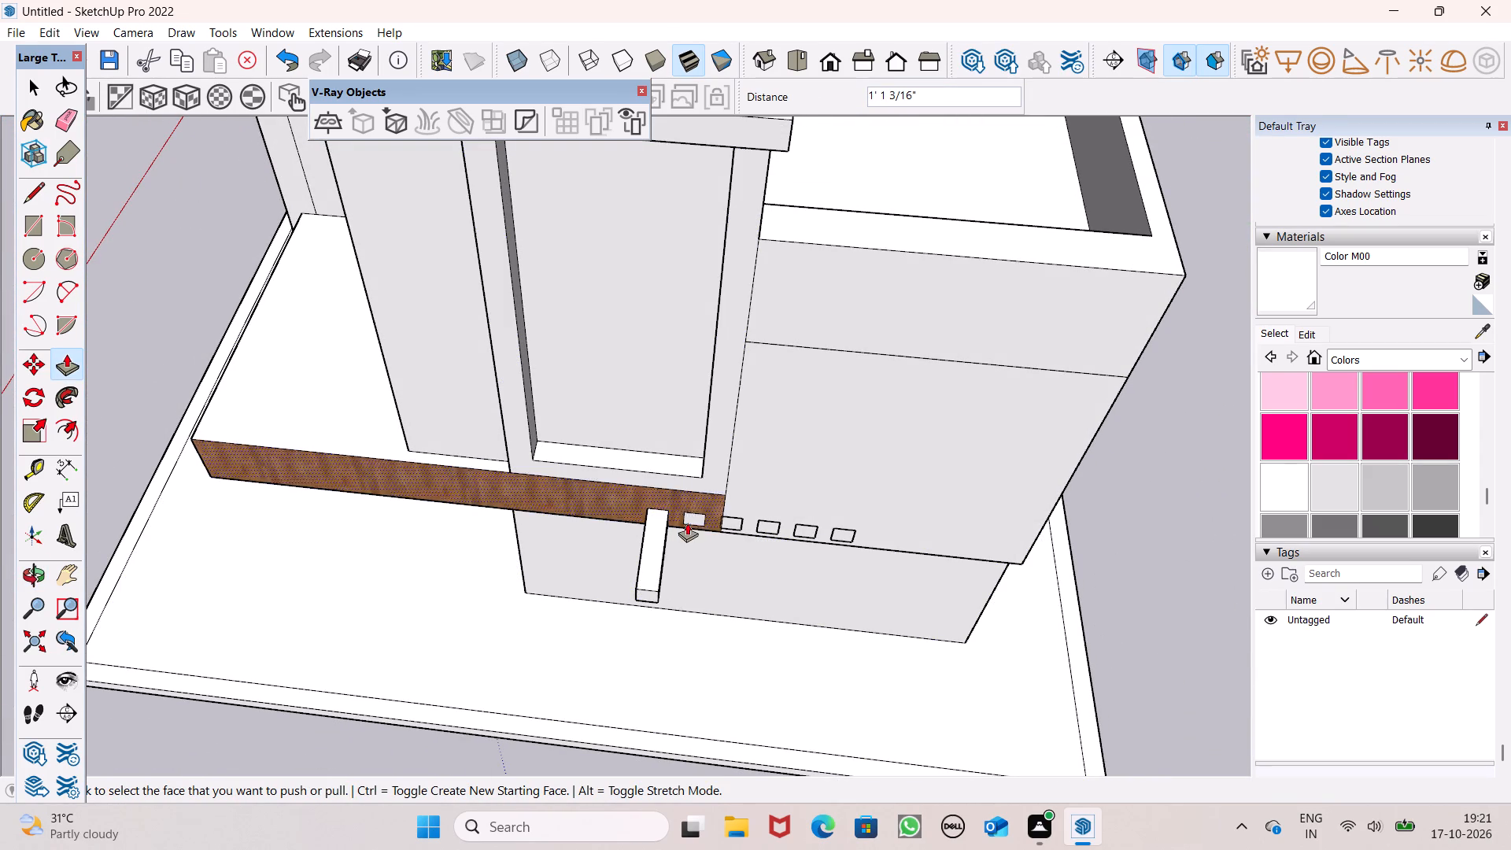
Push/pull the second white fascia square outward to match the length of the first beam.
left_click_drag(690, 520, 655, 584)
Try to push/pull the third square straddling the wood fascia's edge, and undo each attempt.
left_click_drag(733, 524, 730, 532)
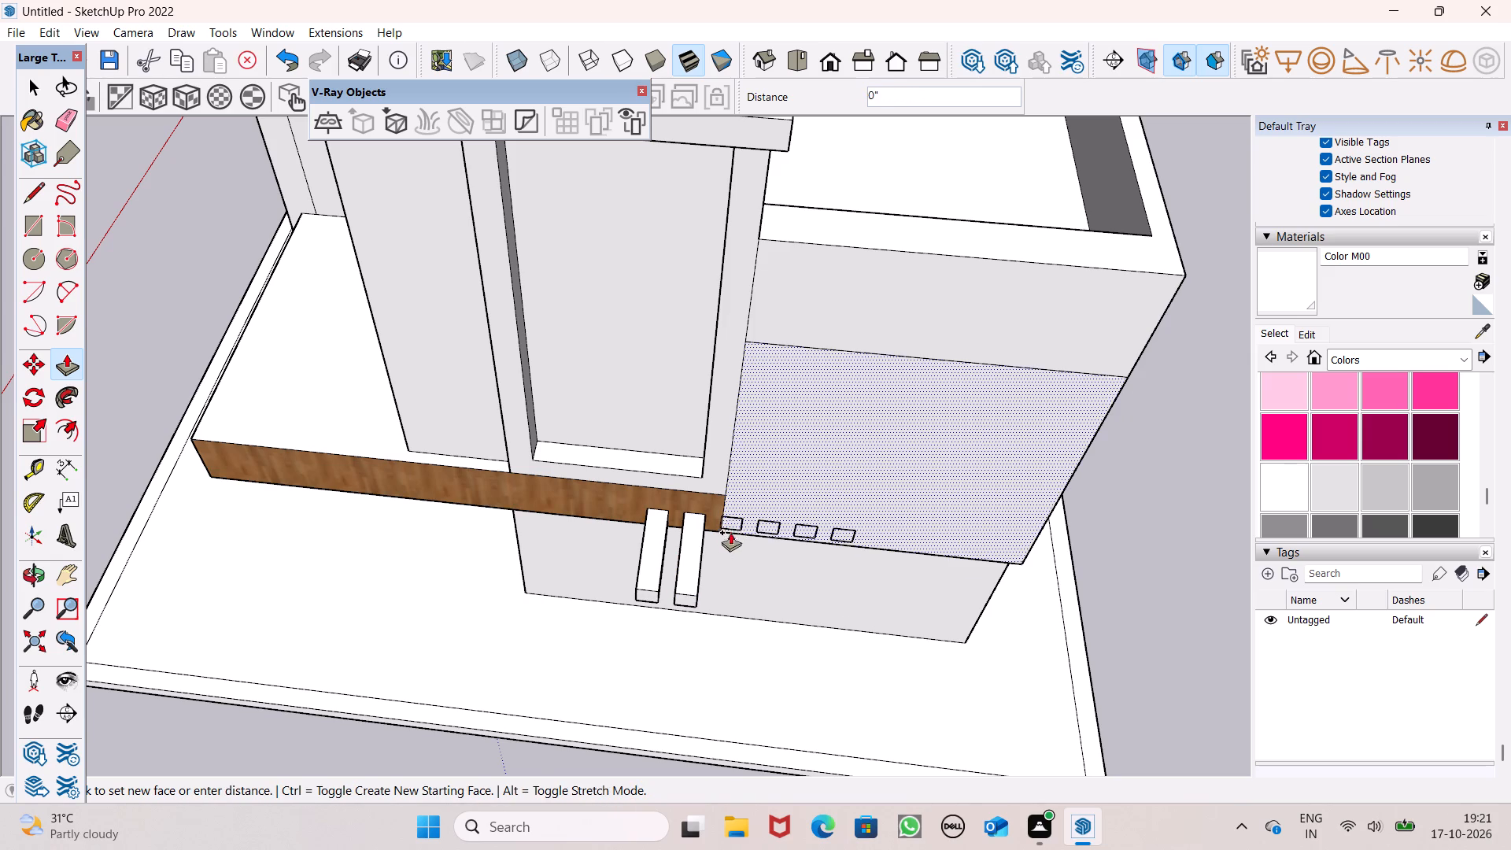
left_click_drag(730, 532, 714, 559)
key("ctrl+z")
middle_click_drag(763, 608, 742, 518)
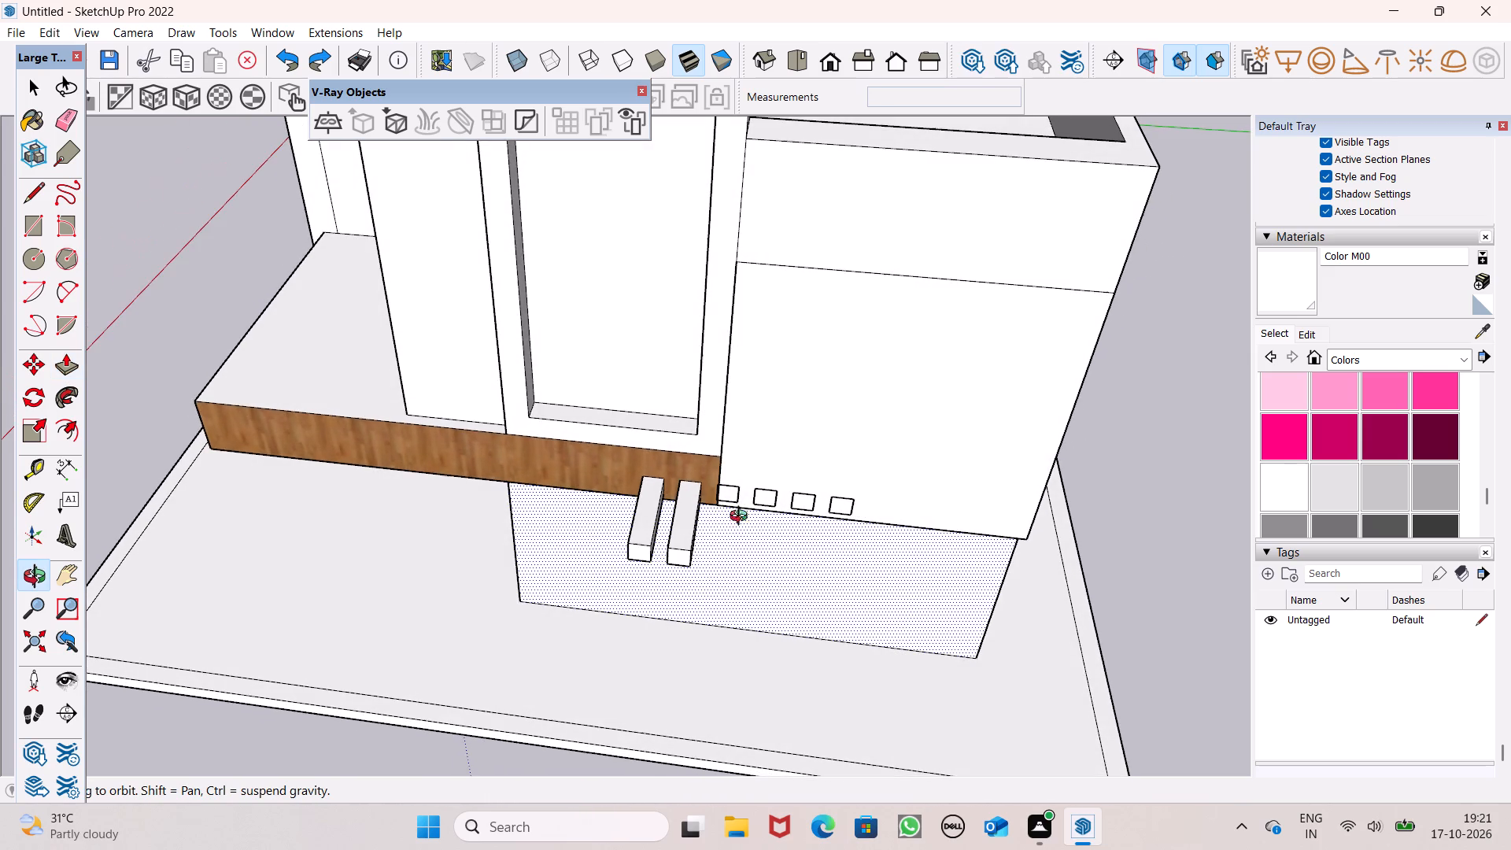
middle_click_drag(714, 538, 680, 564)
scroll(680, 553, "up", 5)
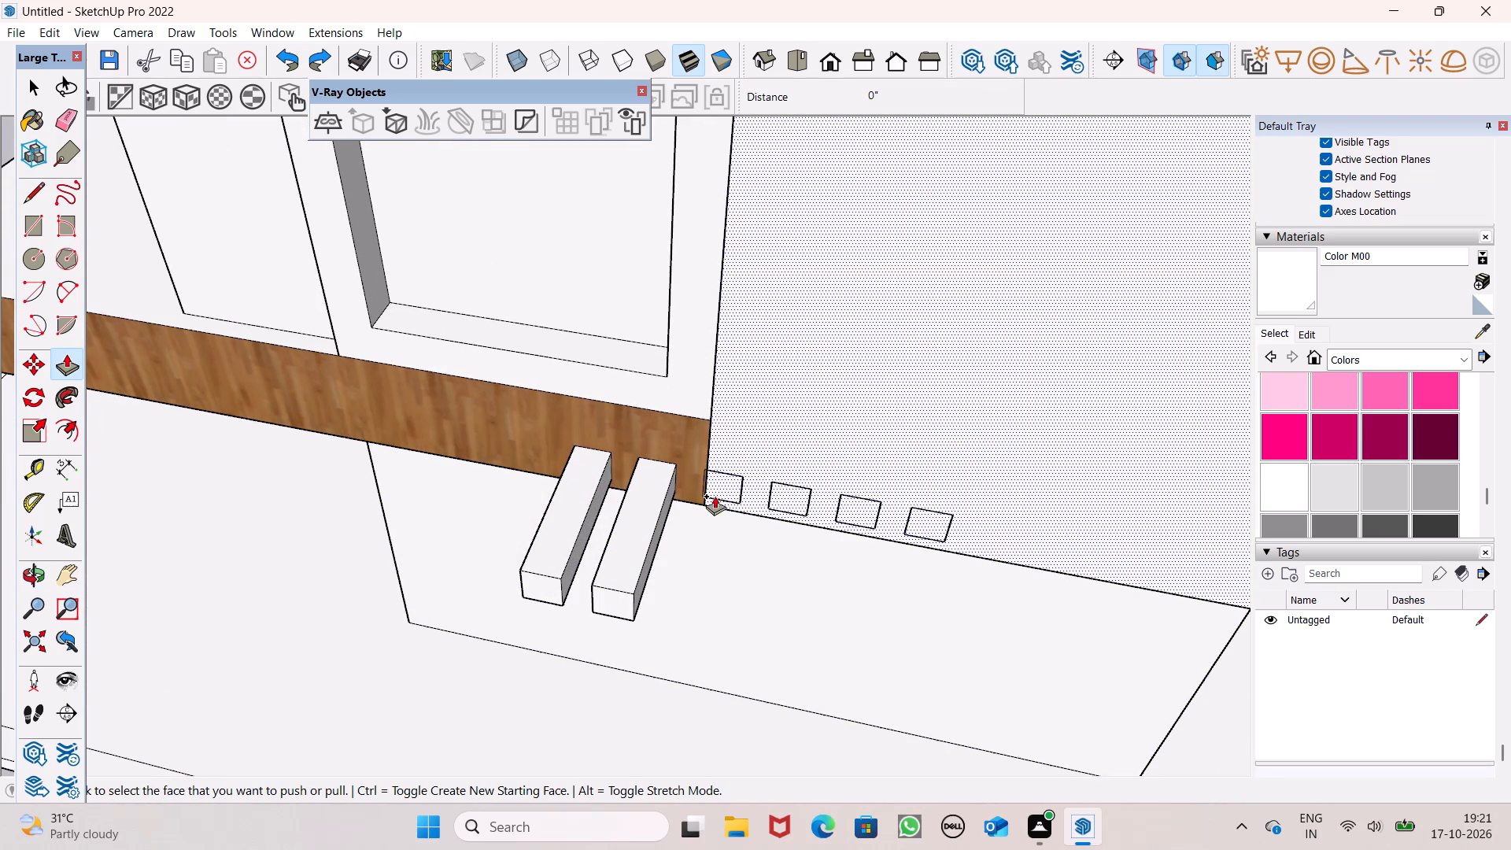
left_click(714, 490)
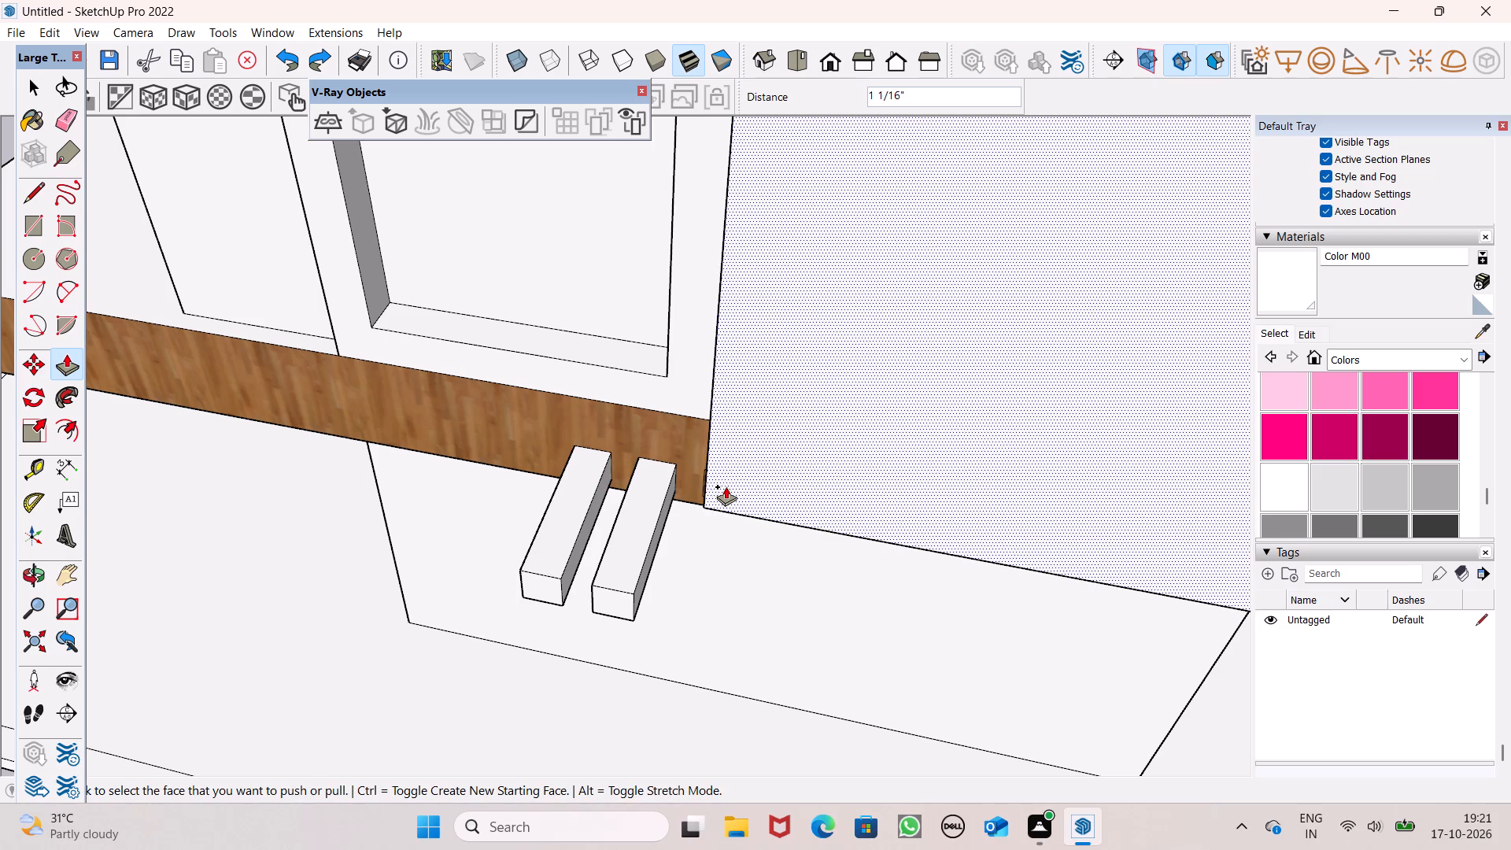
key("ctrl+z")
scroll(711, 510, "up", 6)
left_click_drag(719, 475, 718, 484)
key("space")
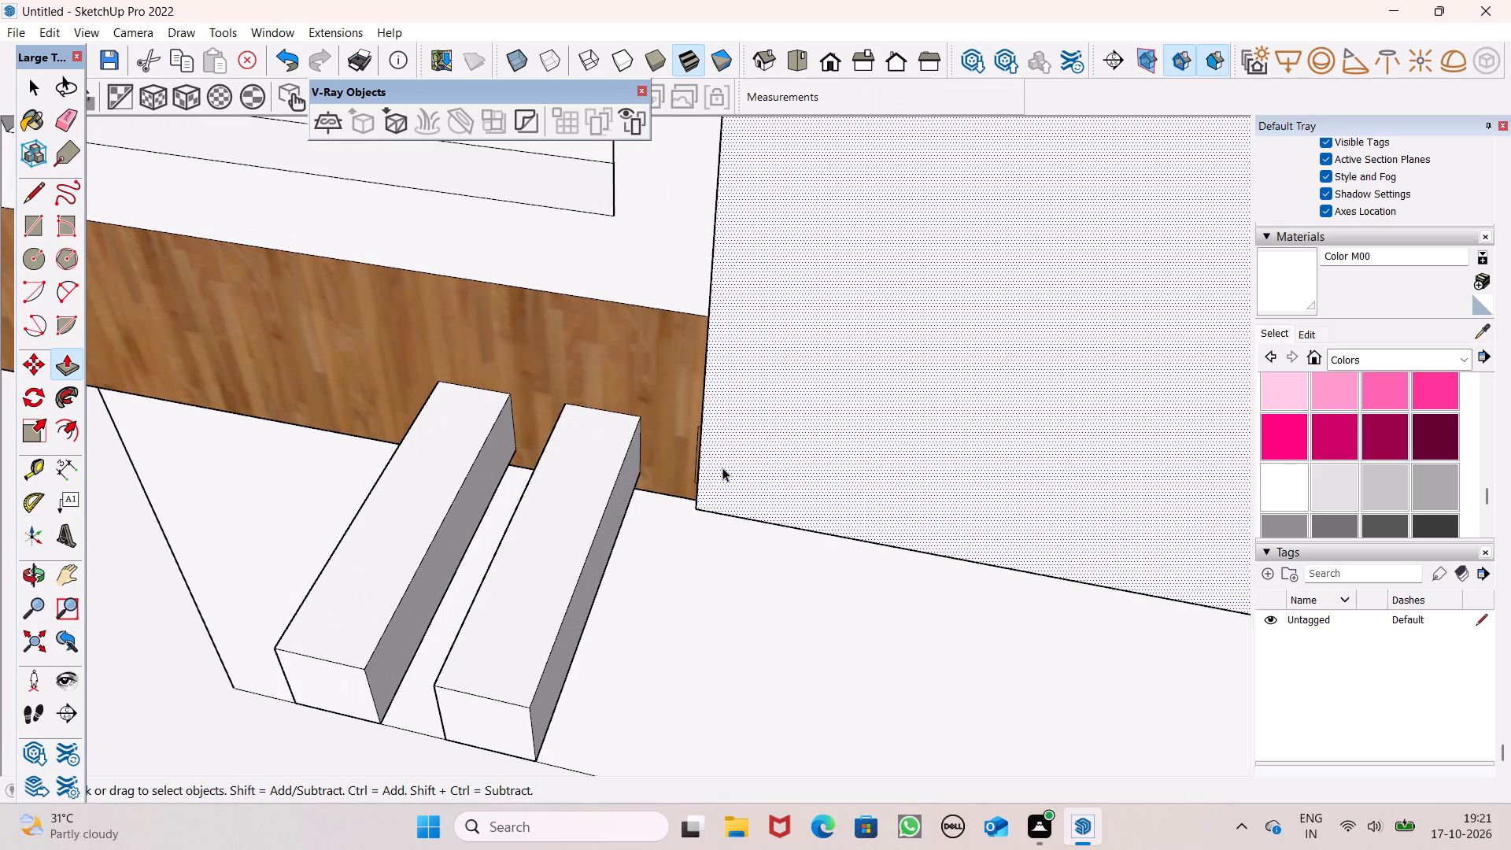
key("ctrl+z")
Erase the outlines of the four remaining squares at the wood fascia's edge and on the white wall.
scroll(723, 468, "down", 4)
middle_click_drag(775, 497, 795, 462)
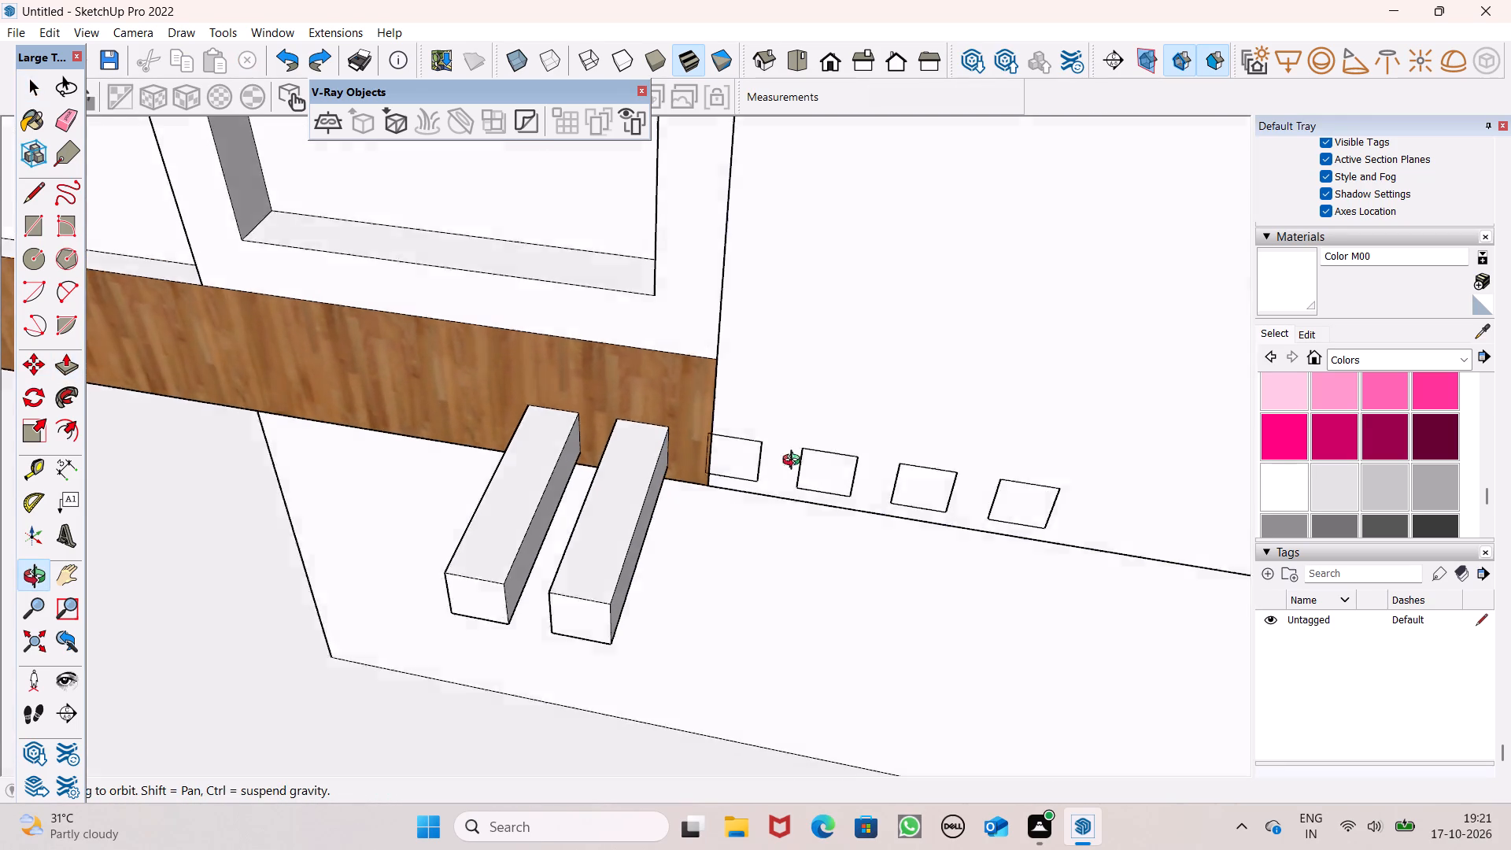
middle_click_drag(795, 462, 789, 371)
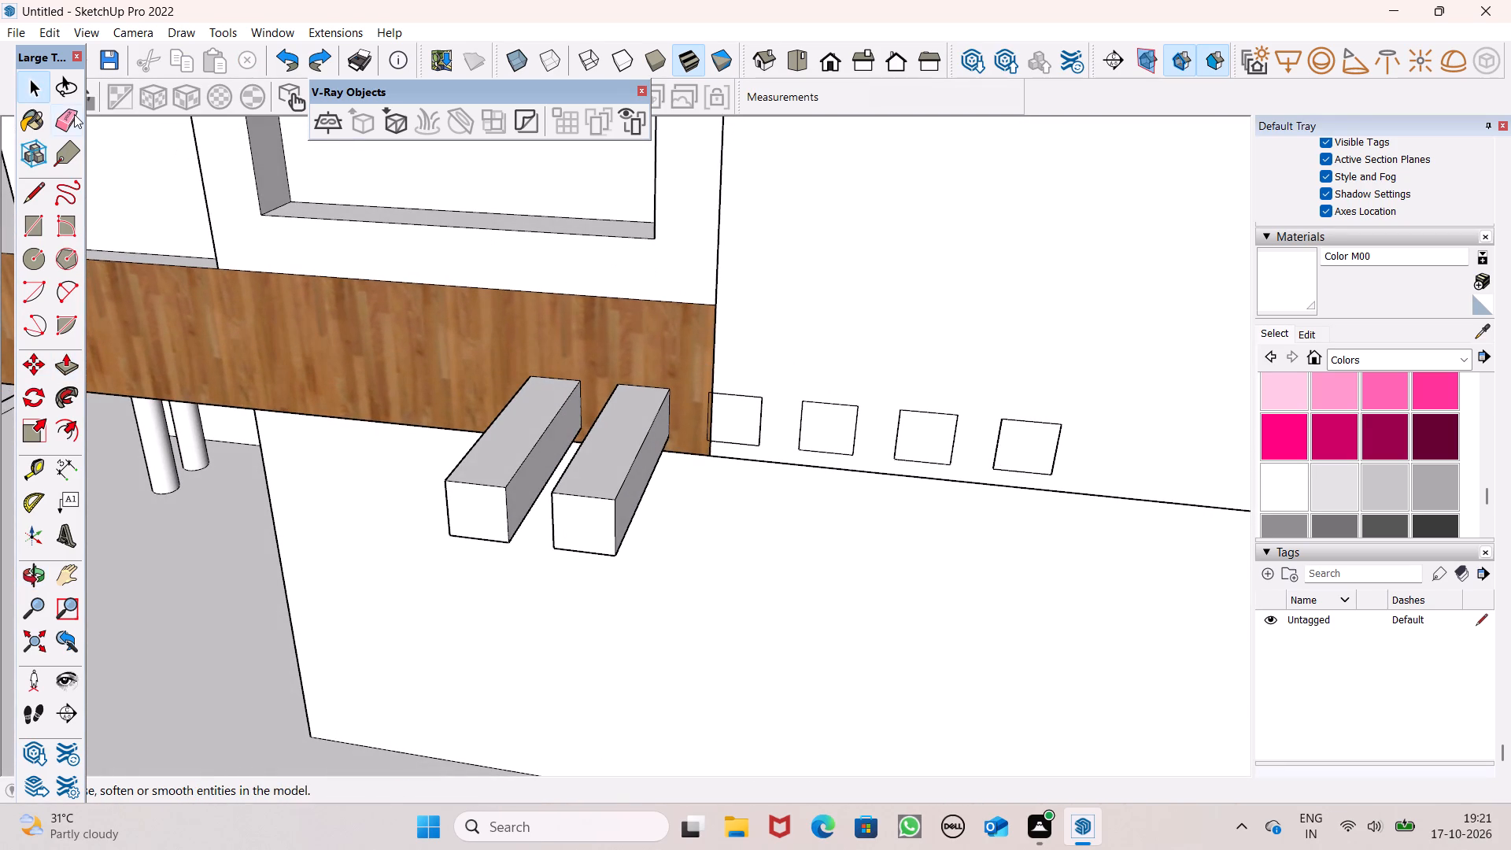
left_click(74, 114)
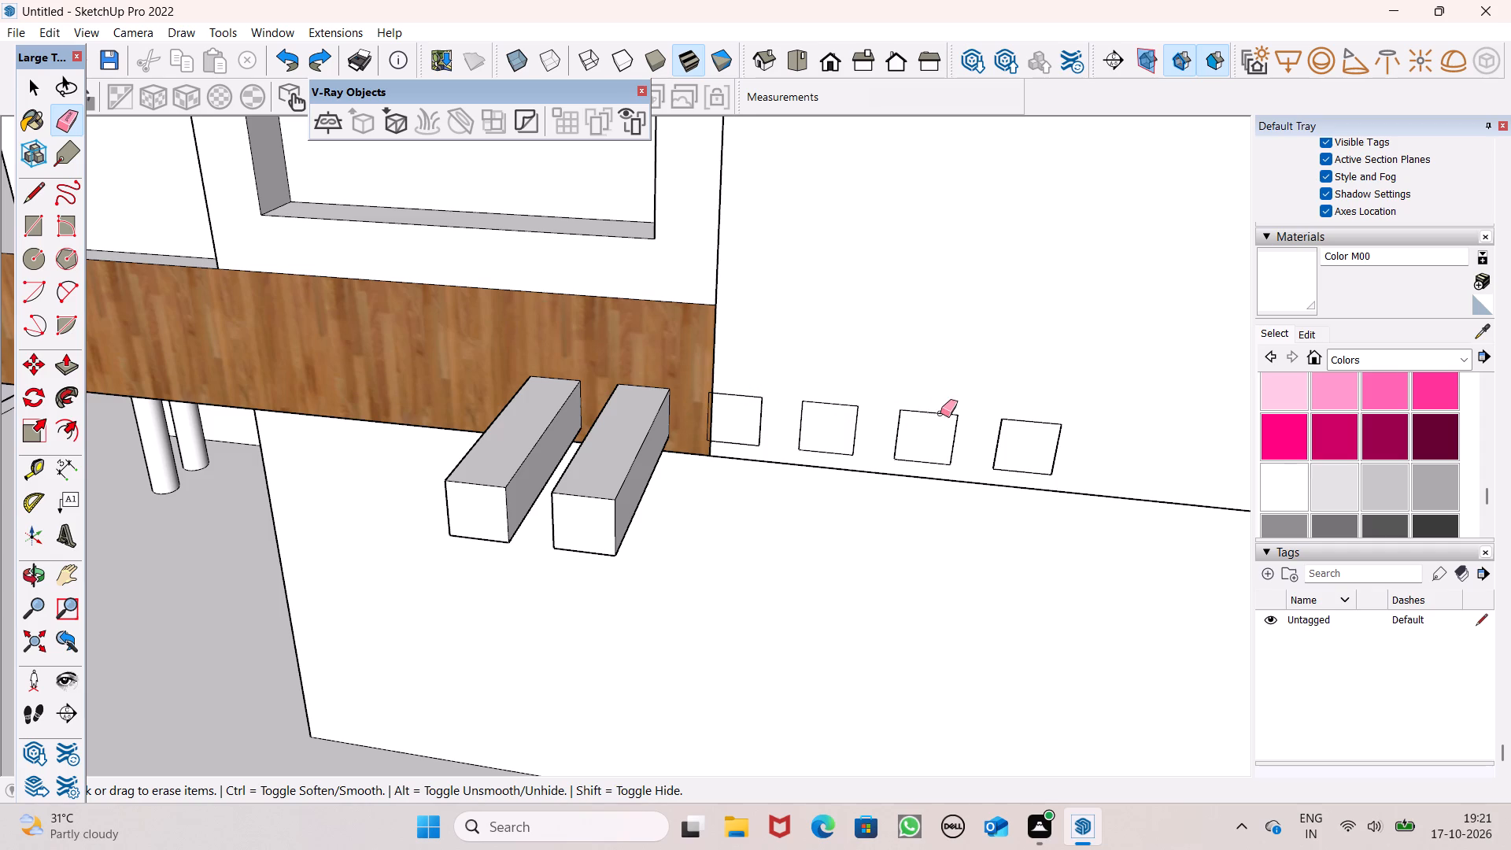
scroll(913, 397, "down", 4)
middle_click_drag(1014, 447, 891, 354)
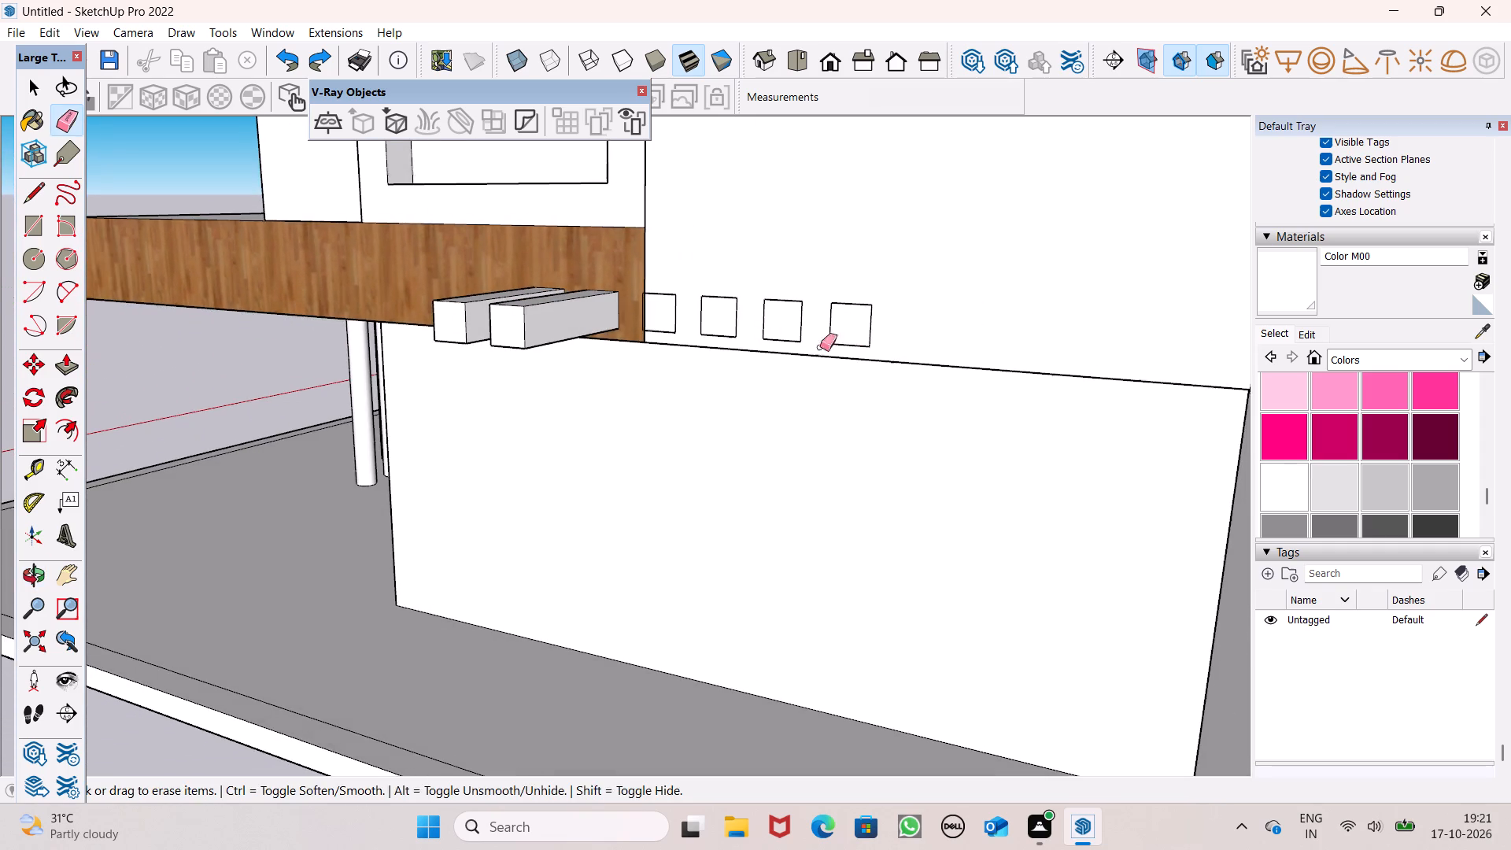
middle_click_drag(672, 327, 700, 385)
left_click_drag(696, 359, 714, 396)
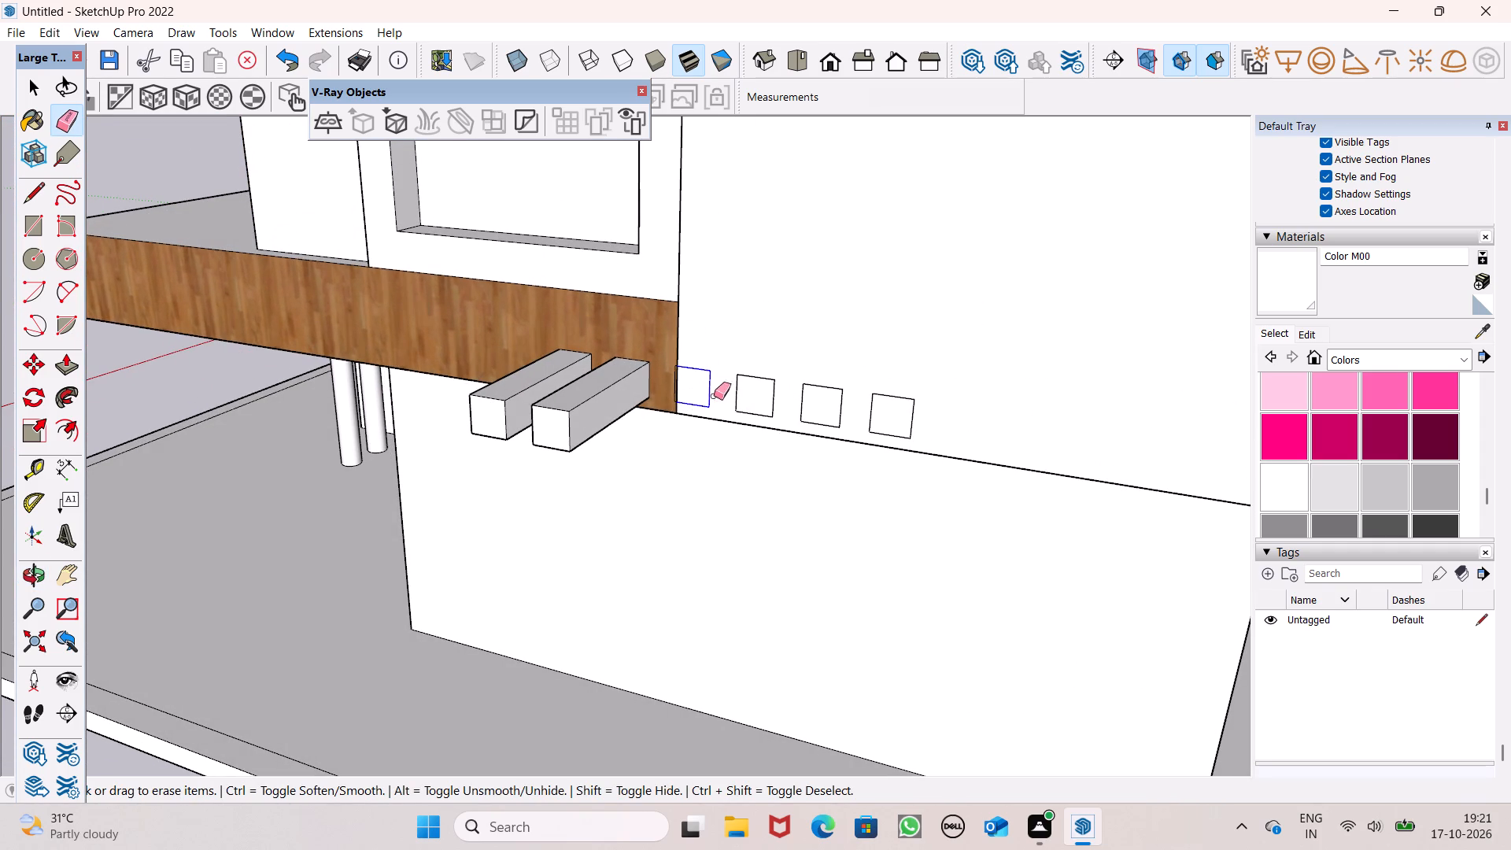
left_click_drag(714, 396, 820, 392)
left_click(820, 392)
left_click_drag(820, 392, 772, 405)
left_click(768, 405)
left_click_drag(768, 405, 767, 393)
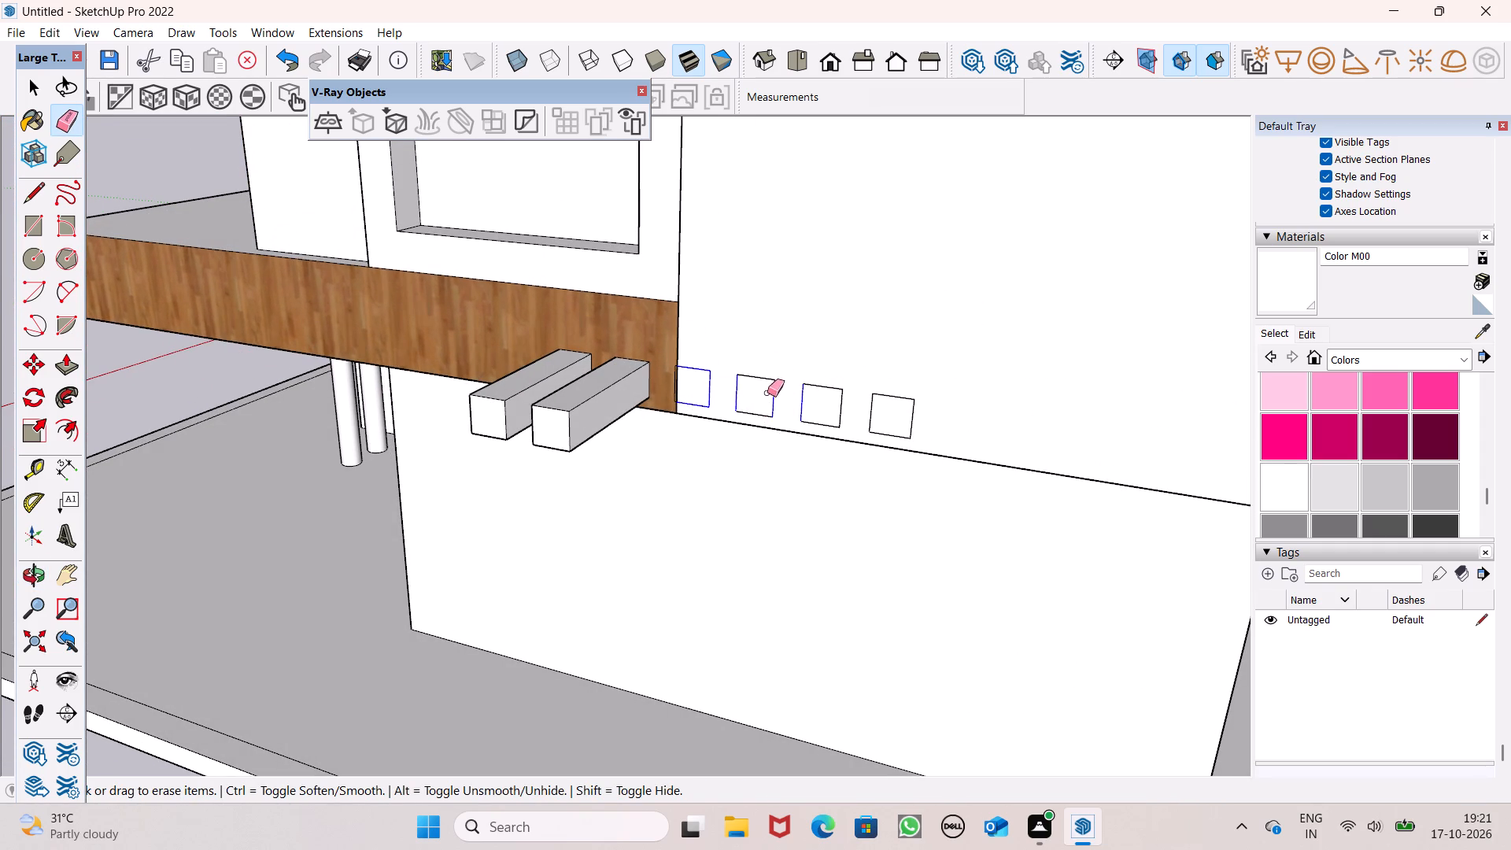
left_click_drag(767, 393, 753, 414)
left_click_drag(766, 376, 759, 412)
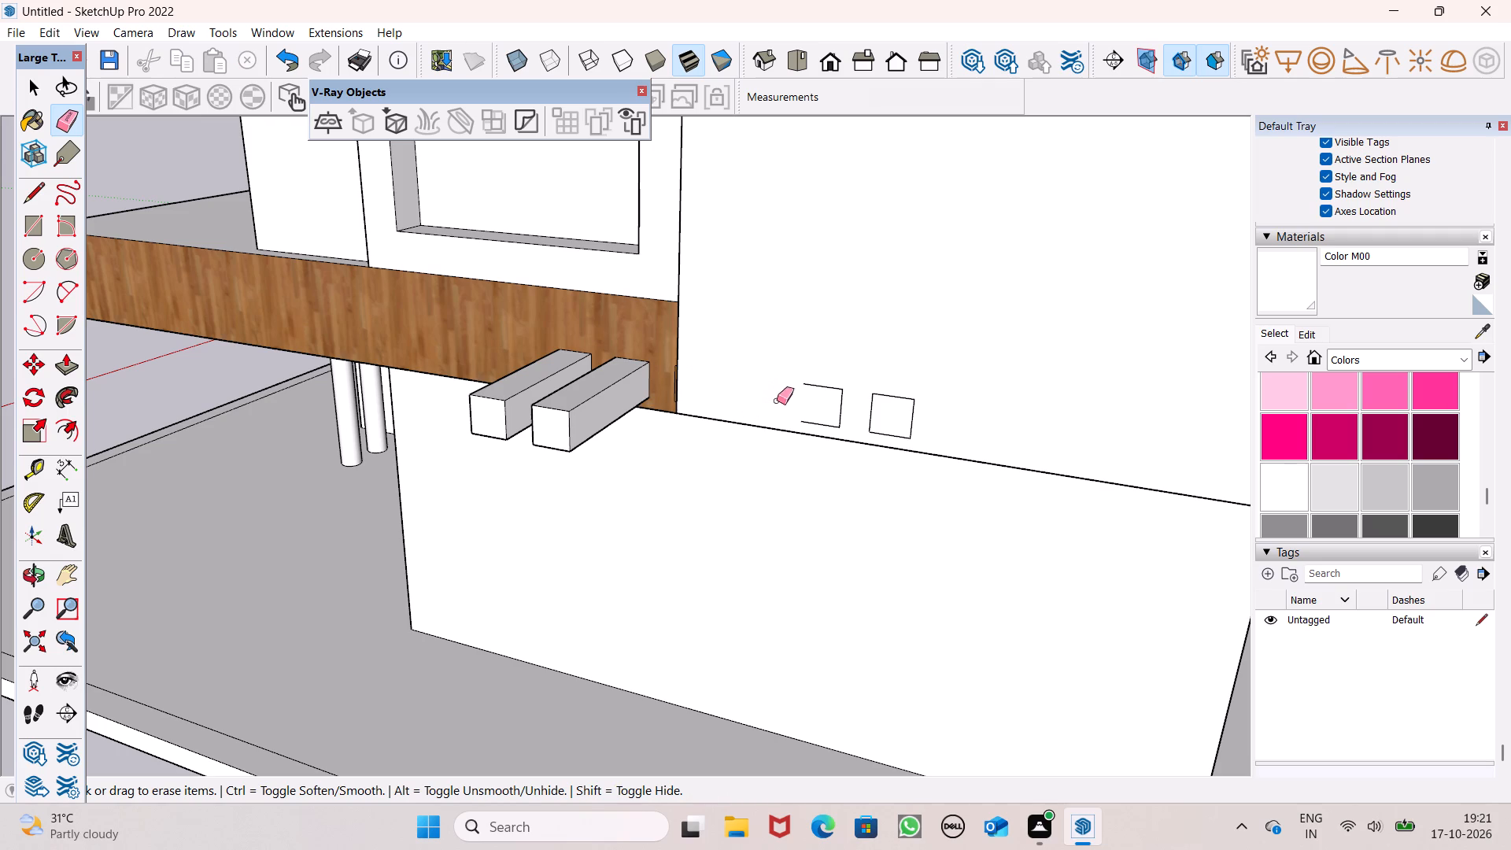
left_click_drag(816, 373, 867, 415)
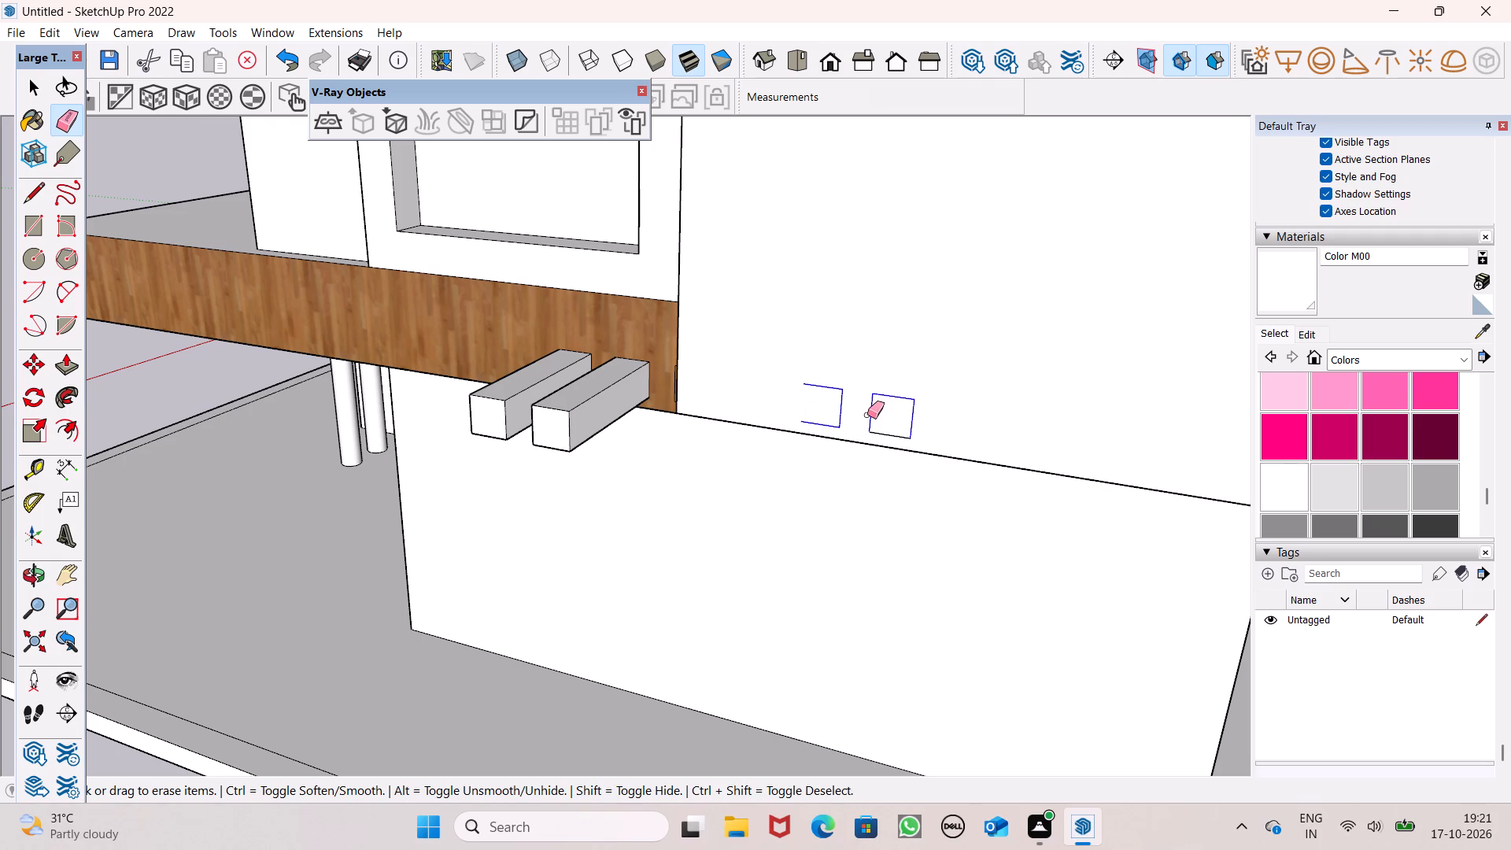
left_click_drag(867, 415, 877, 422)
key("space")
scroll(864, 325, "down", 3)
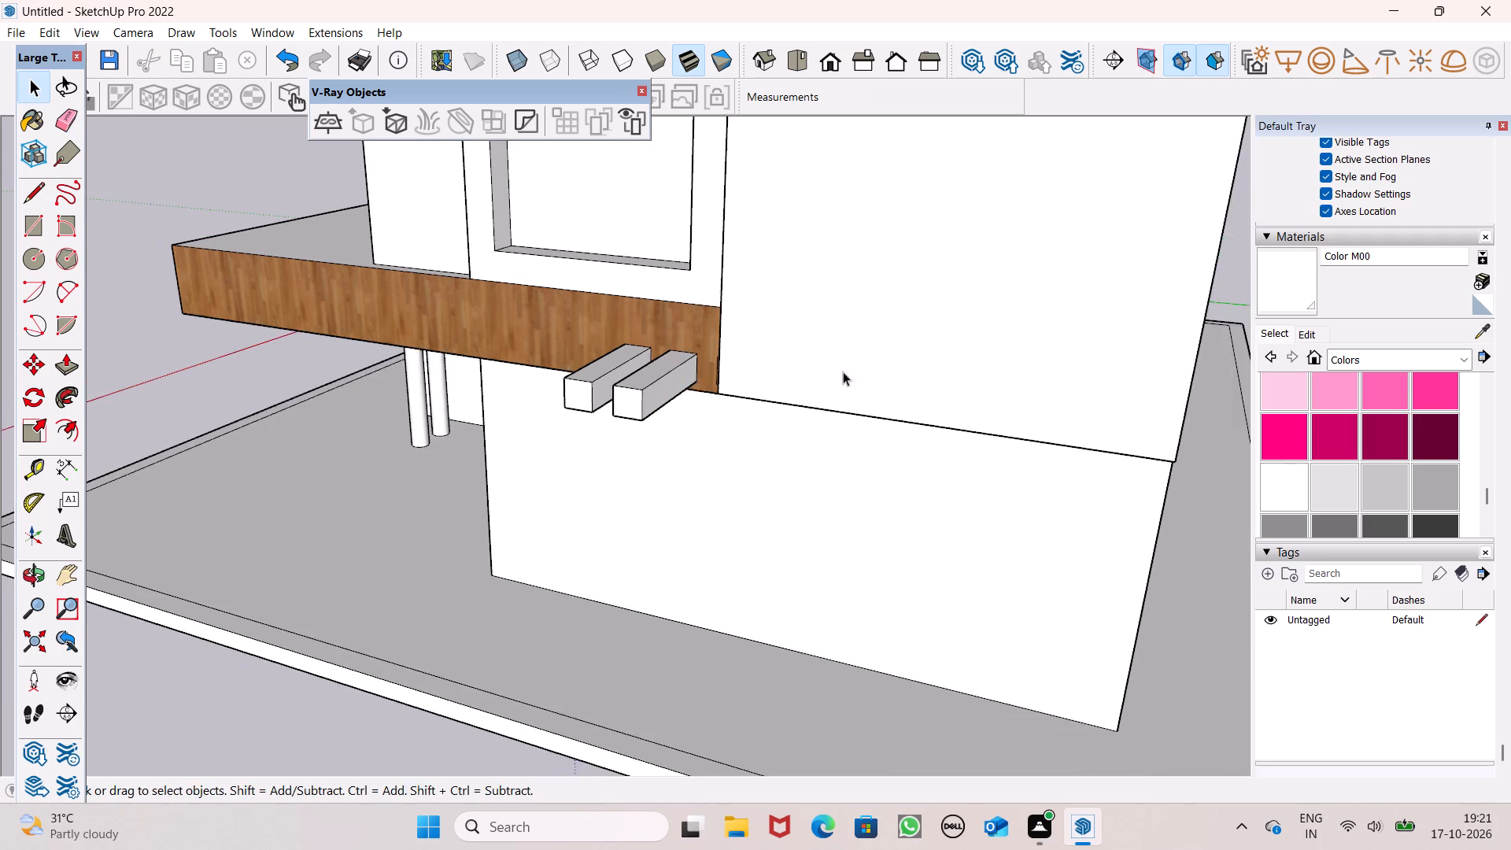
Erase the remaining thin square outline on the wood fascia beside its end edge.
middle_click_drag(843, 374, 907, 383)
scroll(845, 378, "up", 3)
scroll(699, 382, "up", 6)
scroll(840, 338, "up", 1)
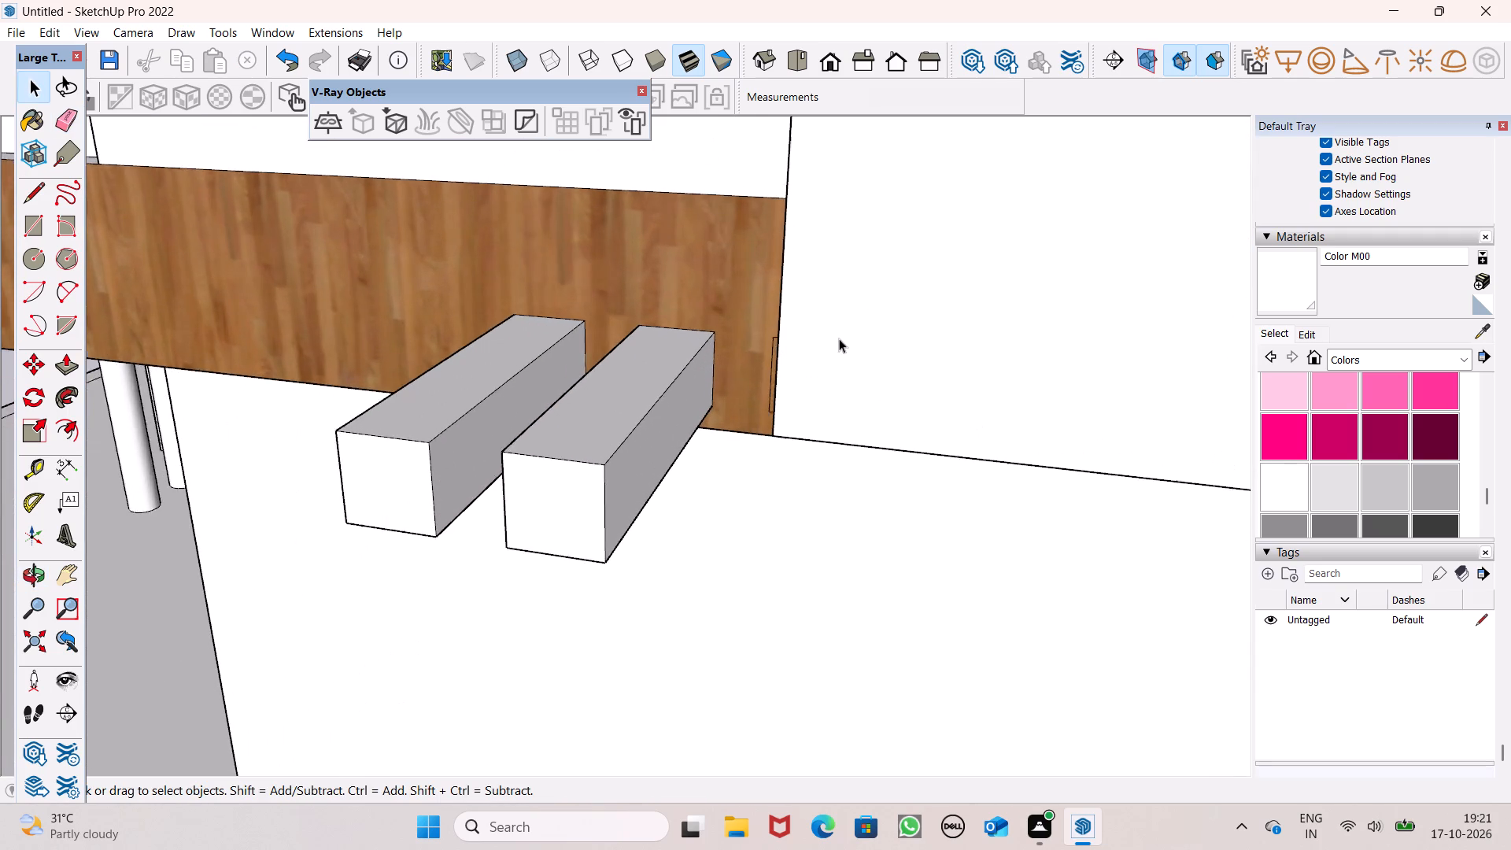
scroll(839, 338, "up", 2)
left_click(70, 121)
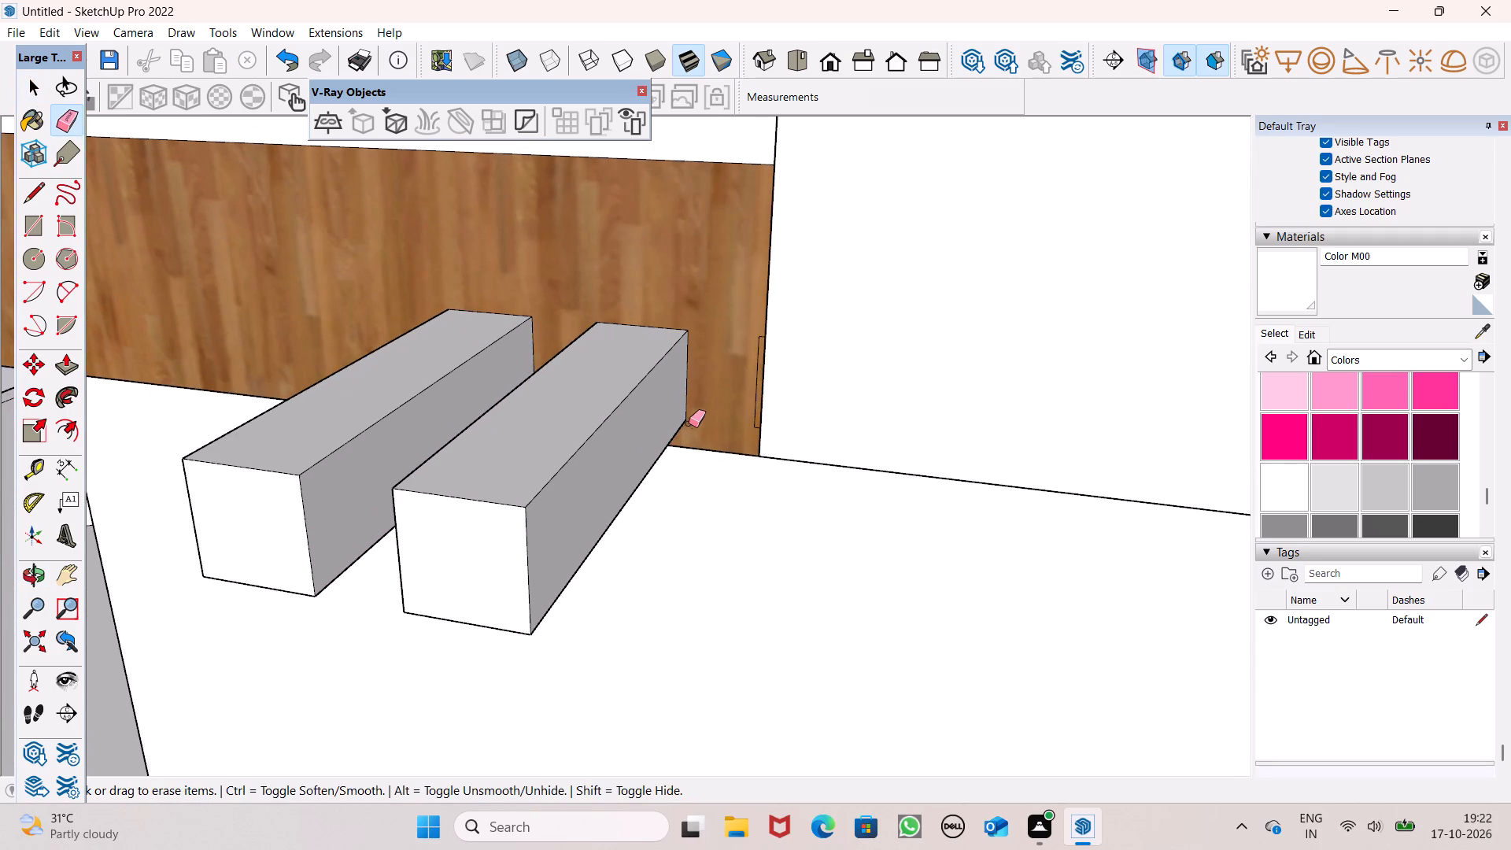
scroll(689, 423, "up", 4)
scroll(807, 343, "up", 5)
left_click(800, 252)
left_click(789, 269)
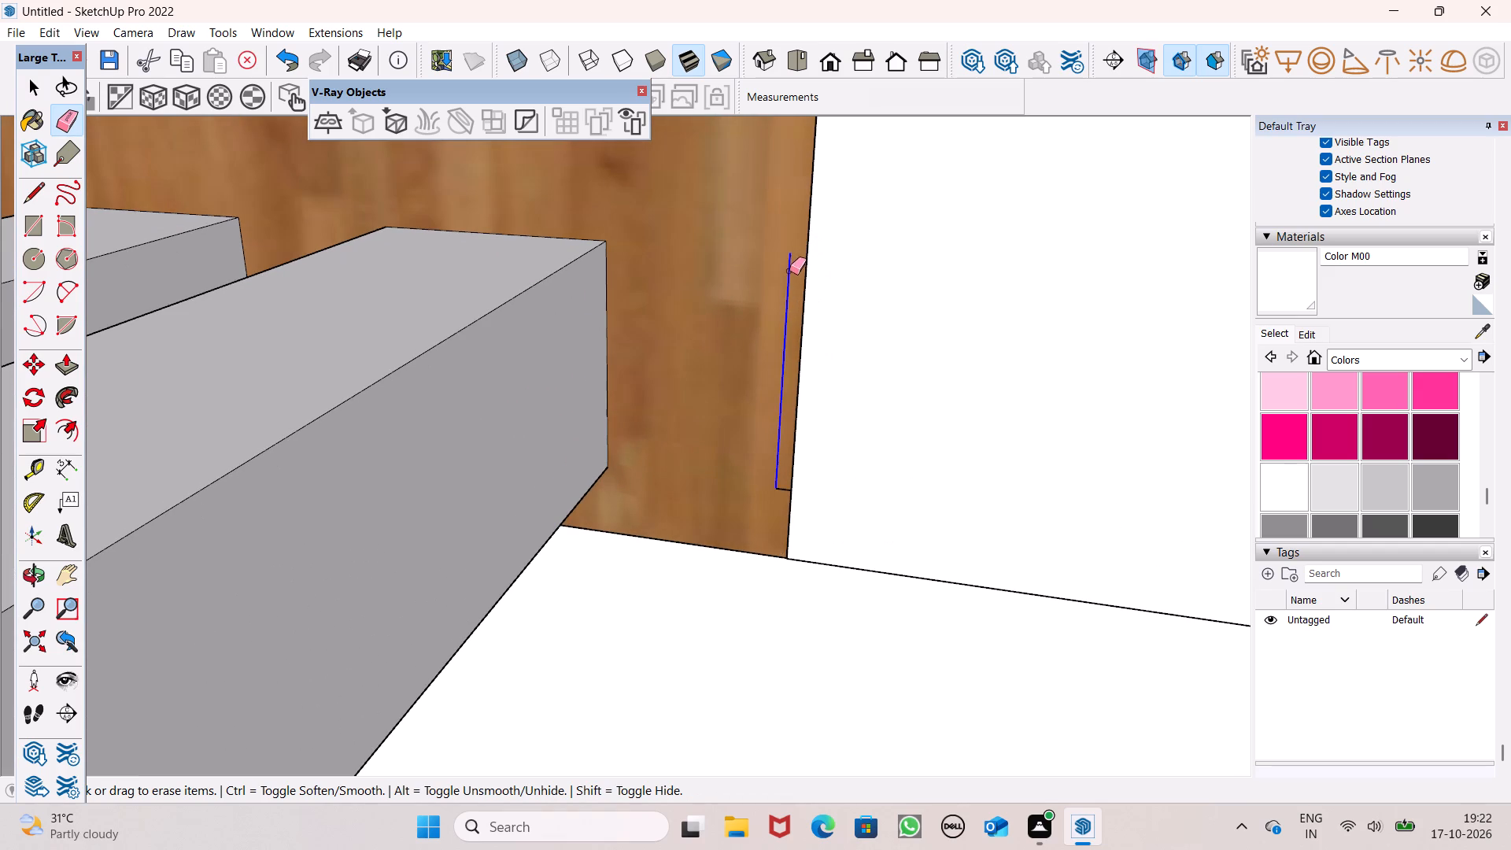
left_click(774, 485)
left_click(783, 482)
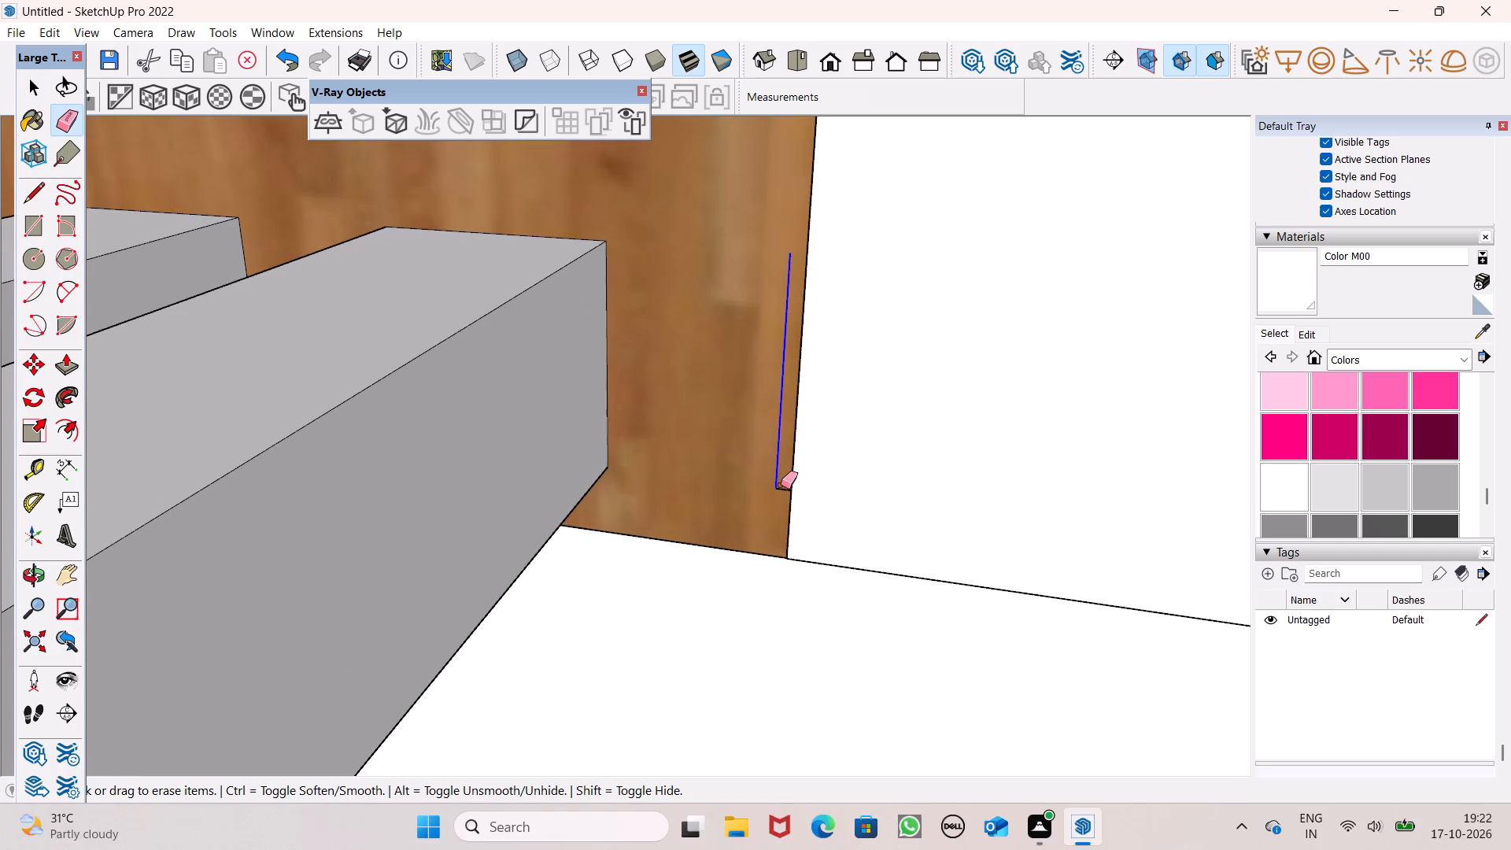
left_click(785, 481)
key("space")
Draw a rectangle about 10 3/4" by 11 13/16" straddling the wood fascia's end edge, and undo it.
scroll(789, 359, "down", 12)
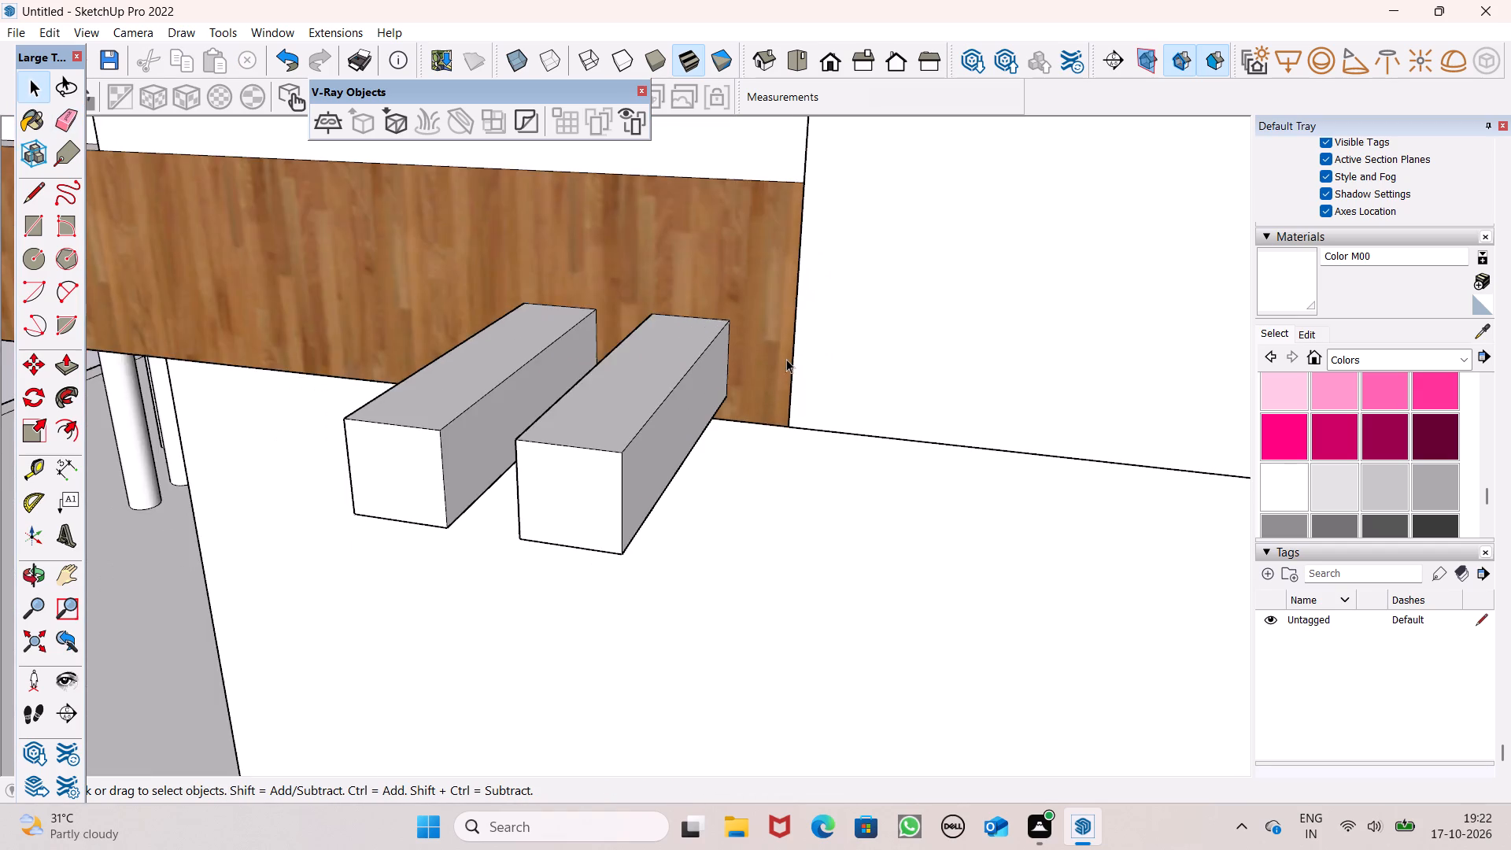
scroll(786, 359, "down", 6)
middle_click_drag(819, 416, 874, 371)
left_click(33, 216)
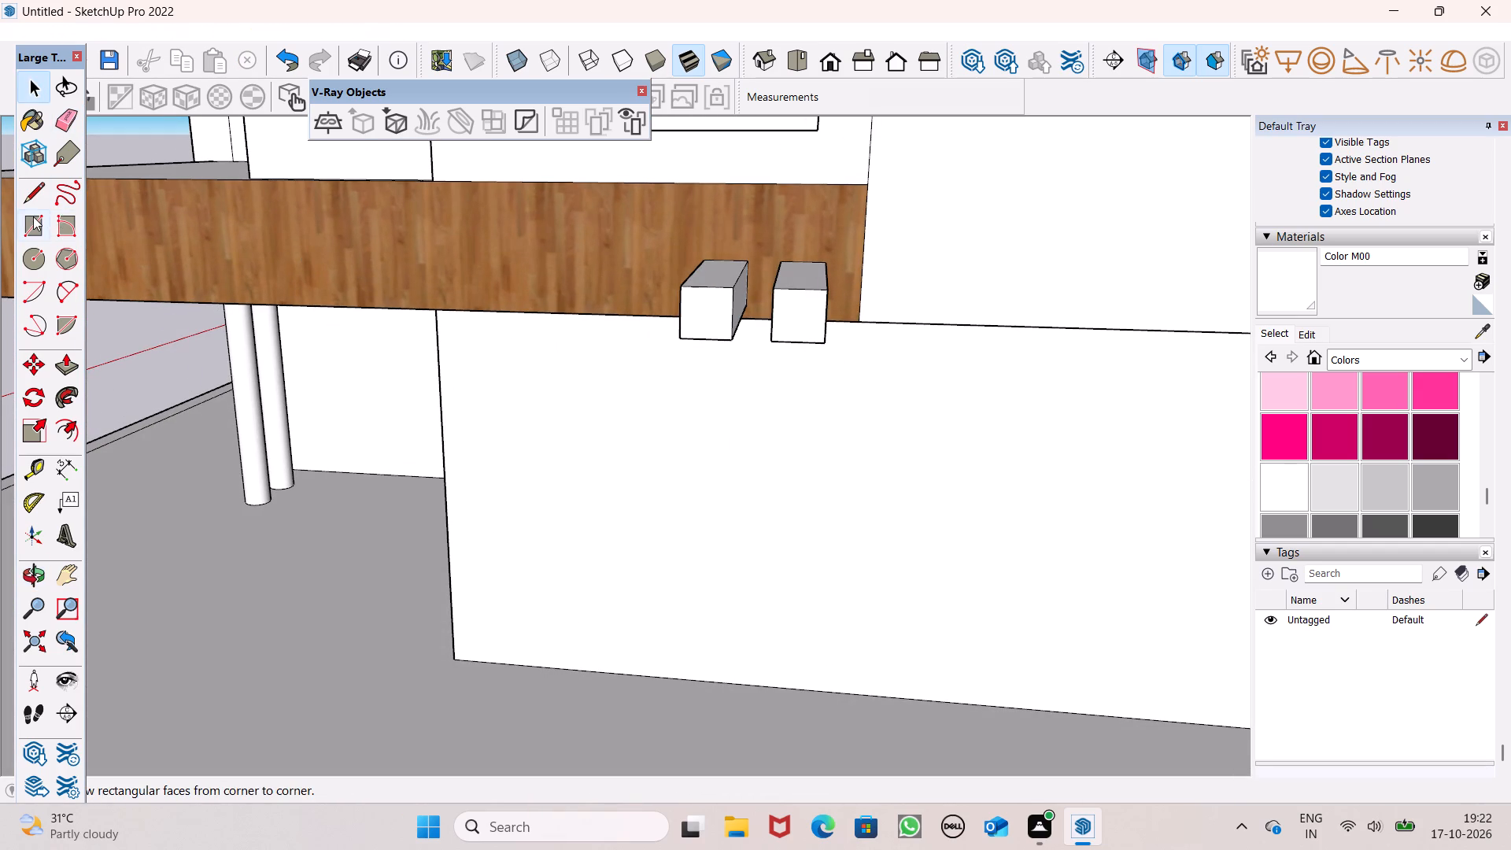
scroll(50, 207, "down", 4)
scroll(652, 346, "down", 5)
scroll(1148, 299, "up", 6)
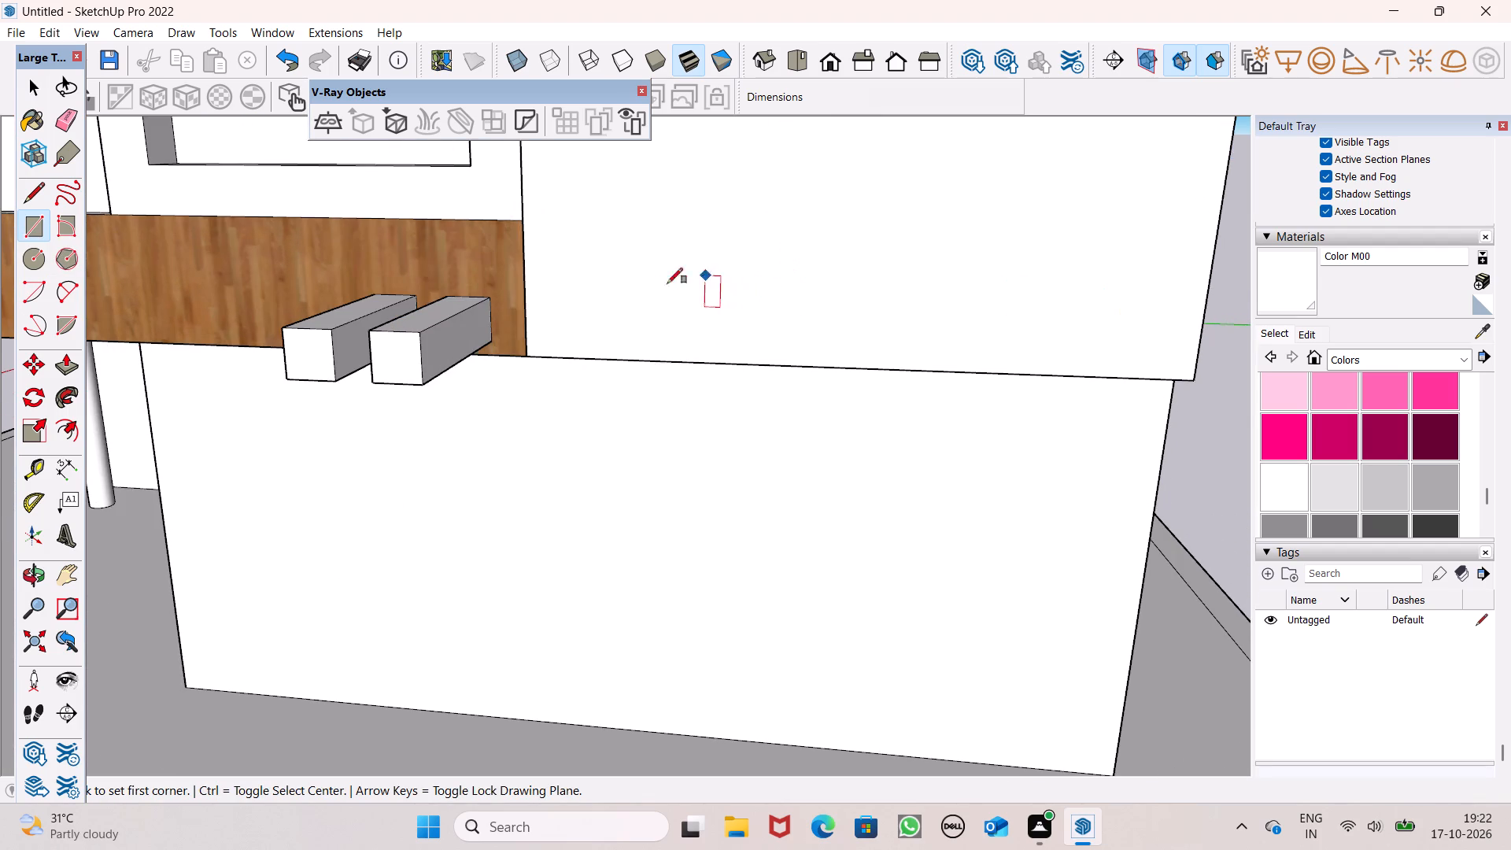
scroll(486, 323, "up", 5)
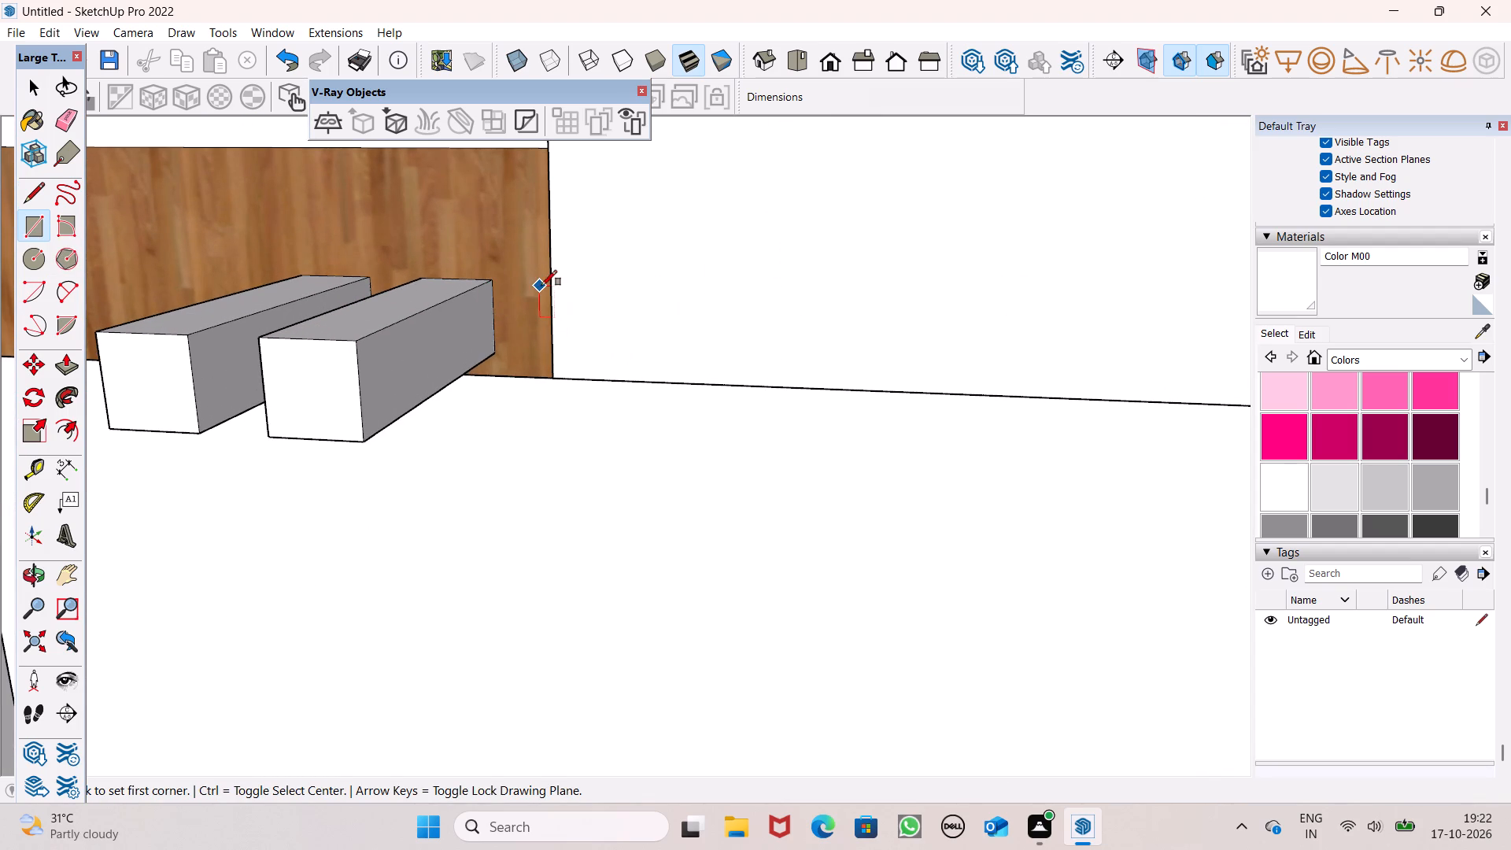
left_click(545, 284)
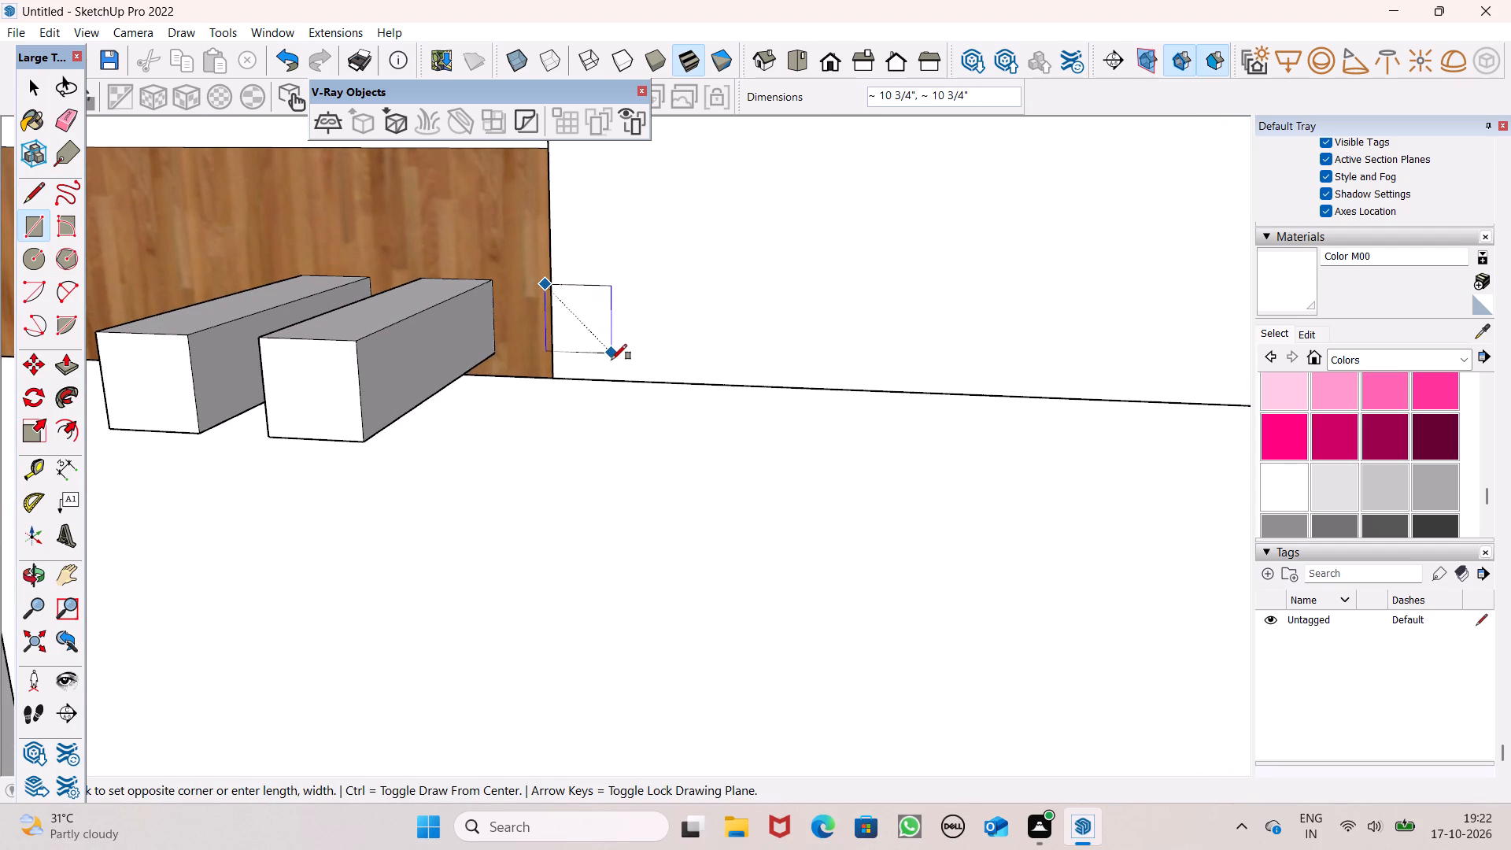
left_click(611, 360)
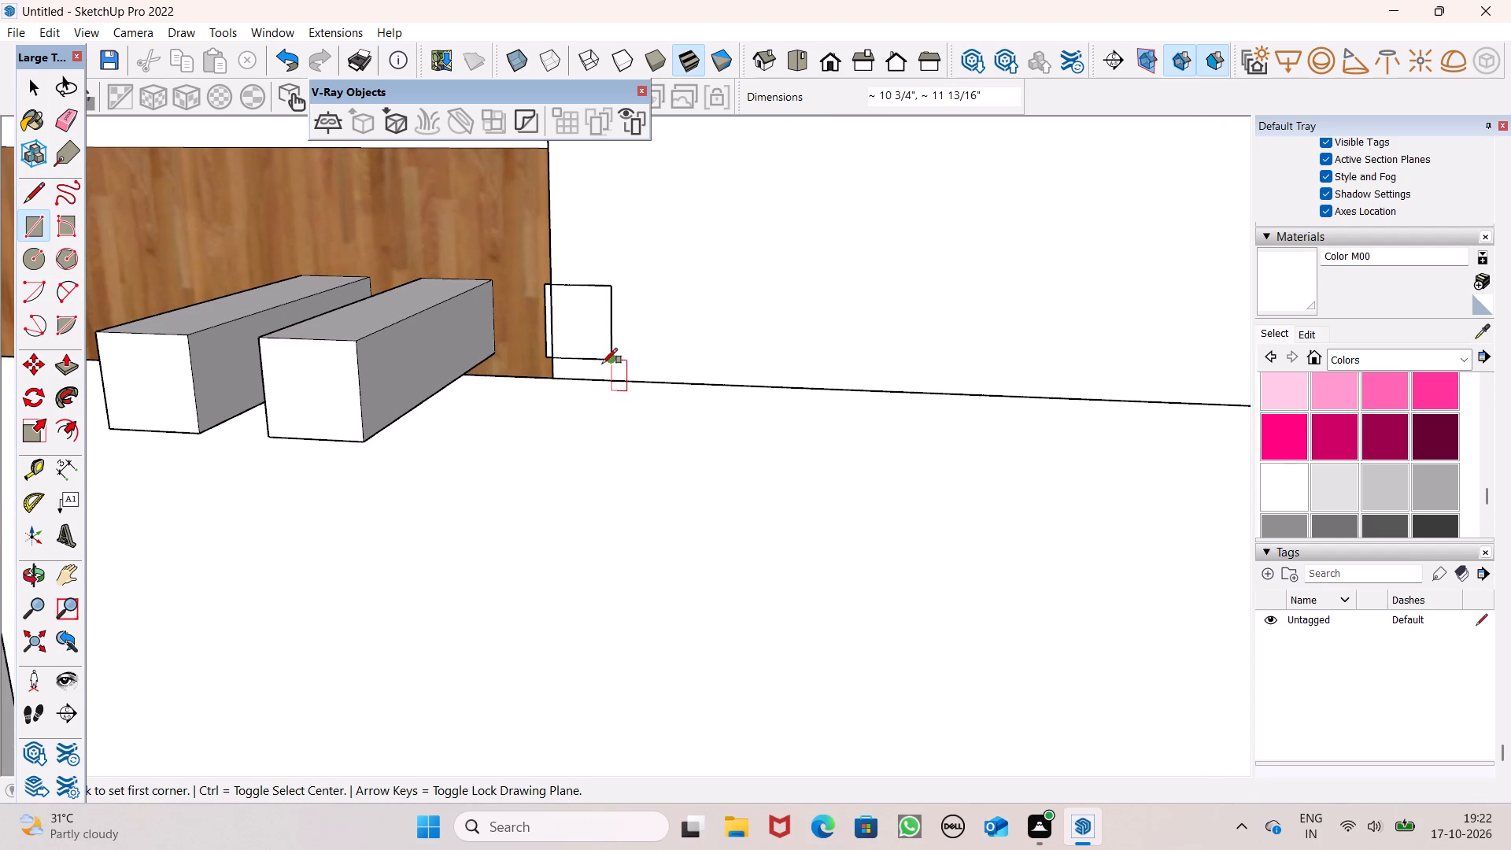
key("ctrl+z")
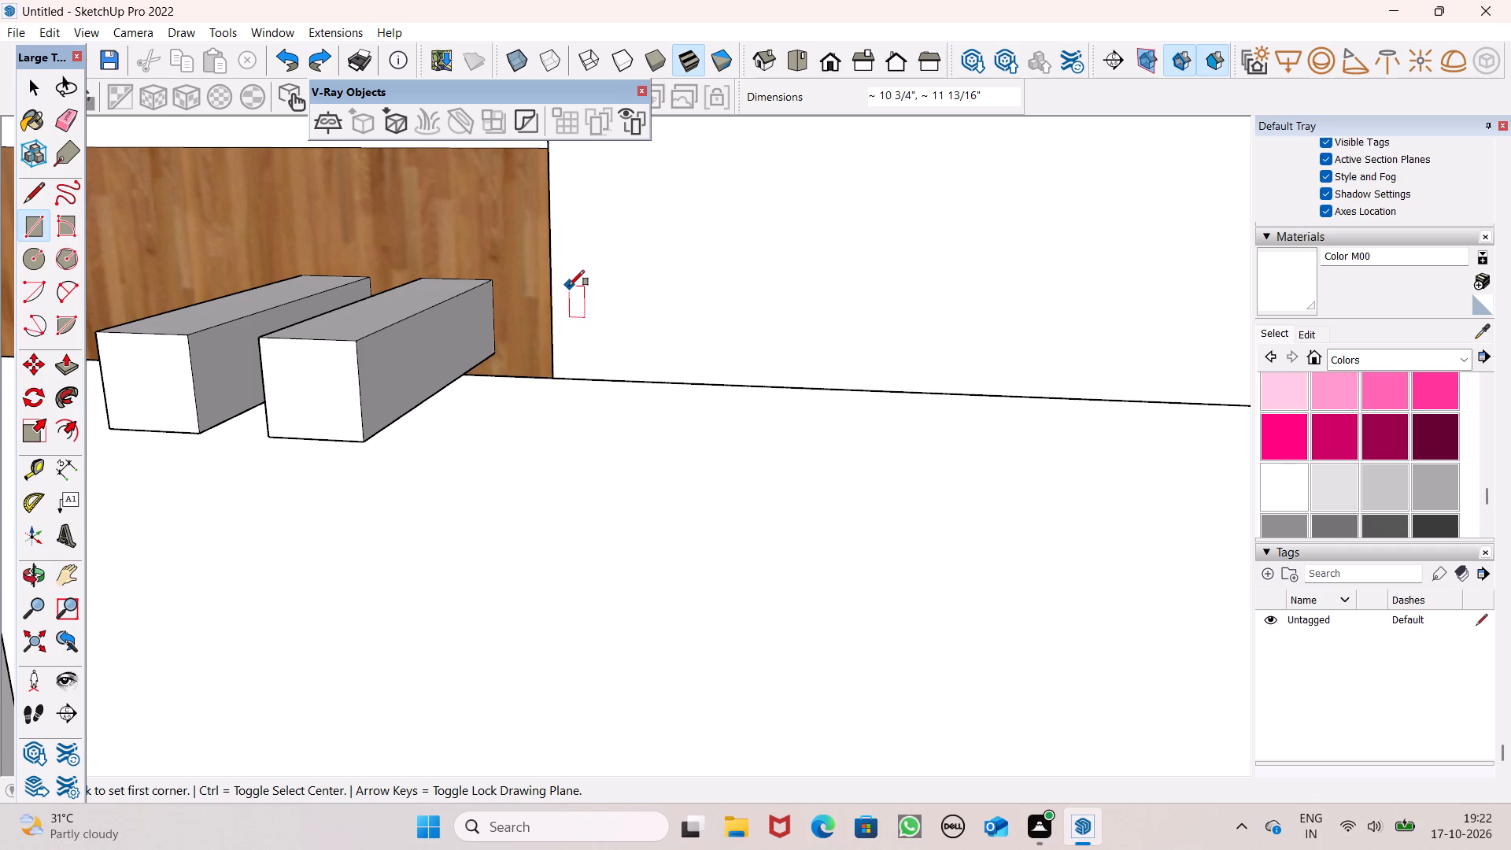
Draw a small square on the white wall just beyond the wood fascia's end edge, in line with the beams.
left_click(568, 284)
left_click(630, 346)
key("space")
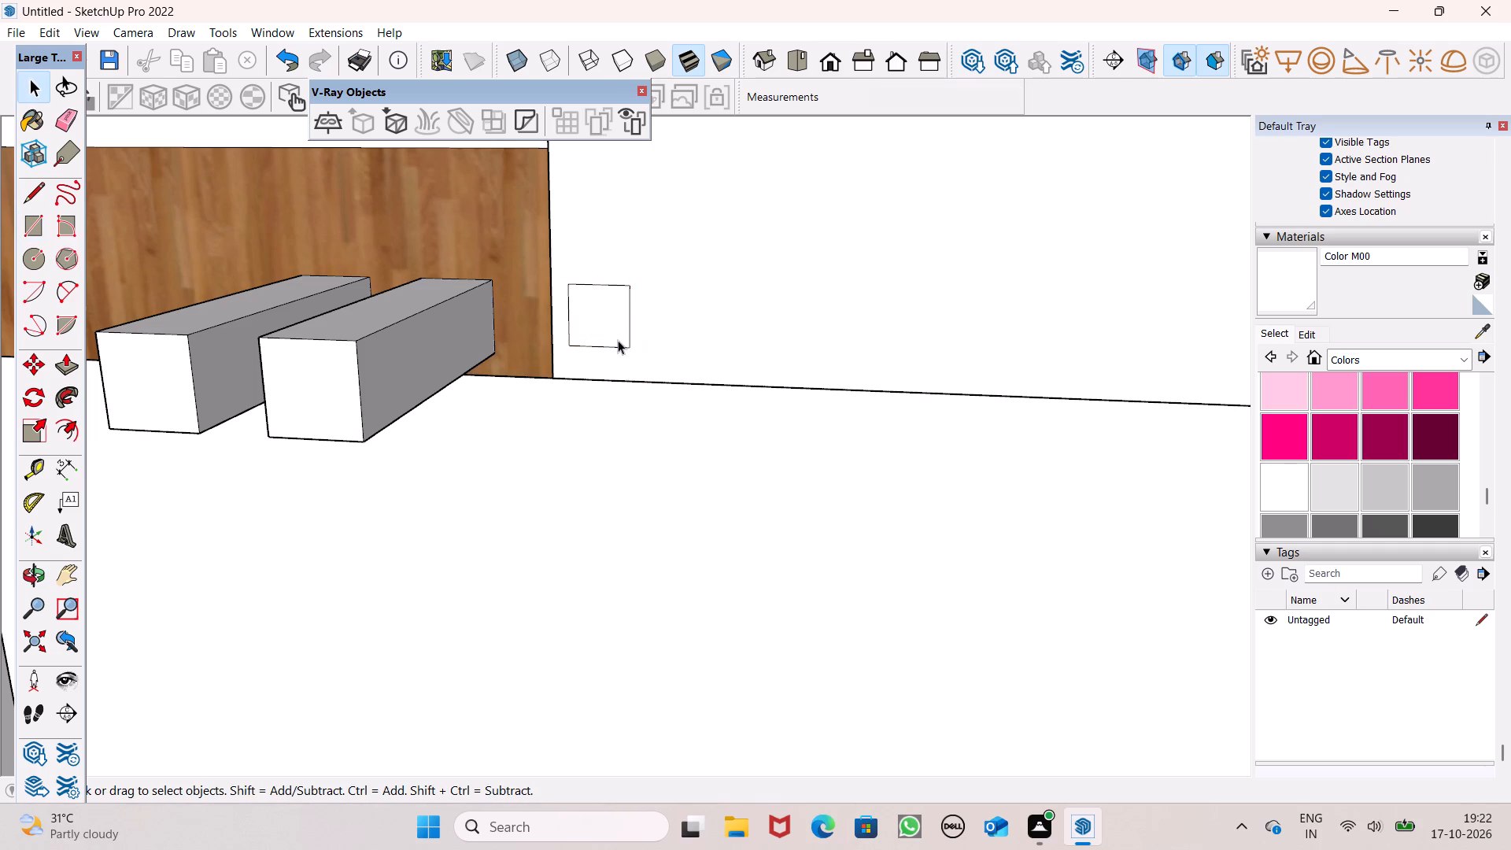
Select the new square with its edges and move it slightly downward and away from the wood fascia's end edge.
left_click(619, 336)
left_click(619, 330)
scroll(619, 320, "down", 5)
middle_click_drag(623, 334, 544, 405)
scroll(774, 300, "down", 5)
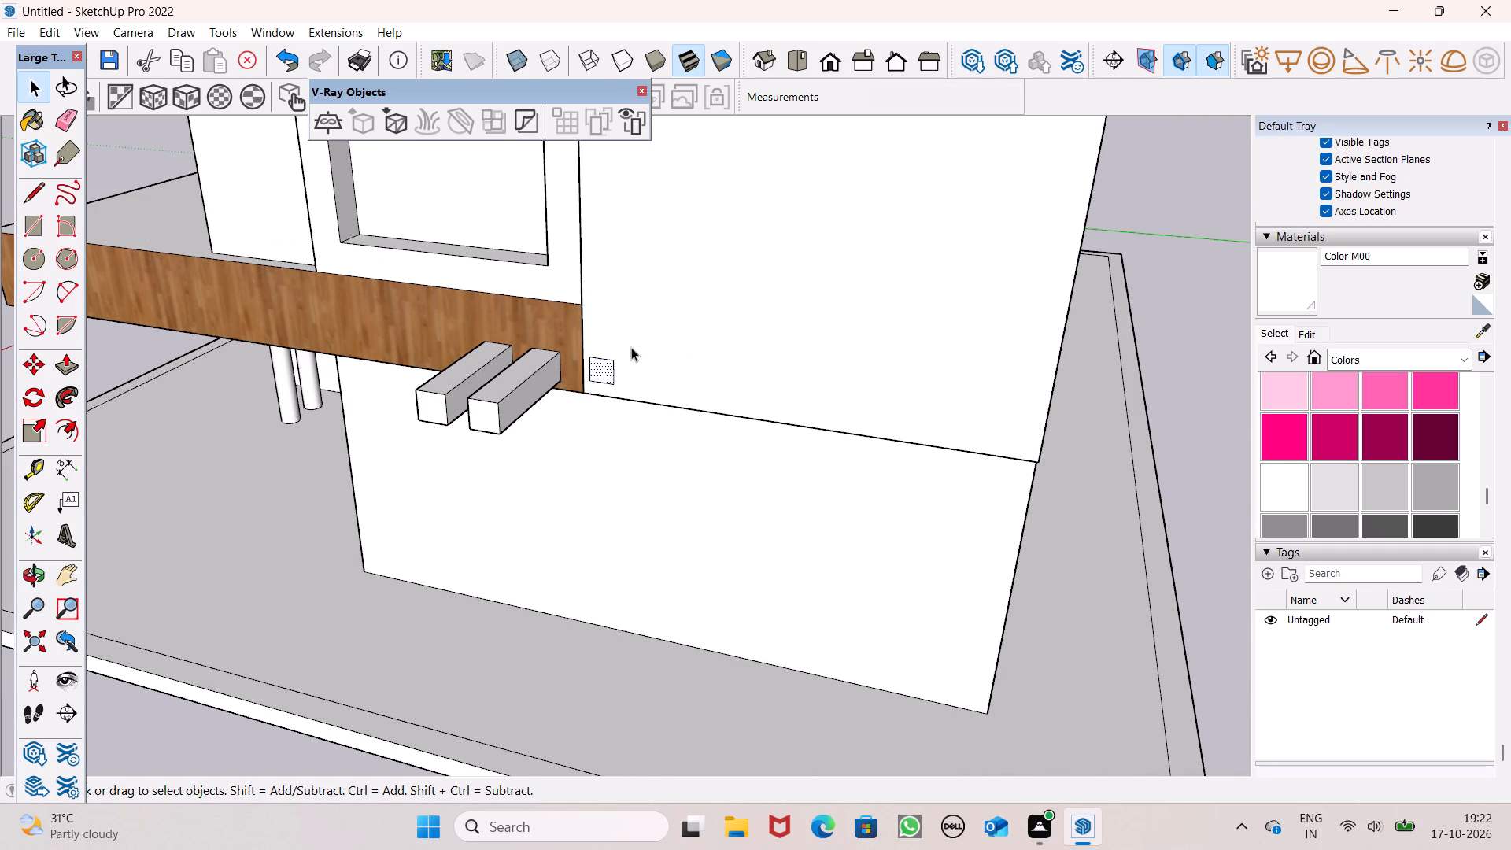
double_click(598, 371)
key("m")
key("Return")
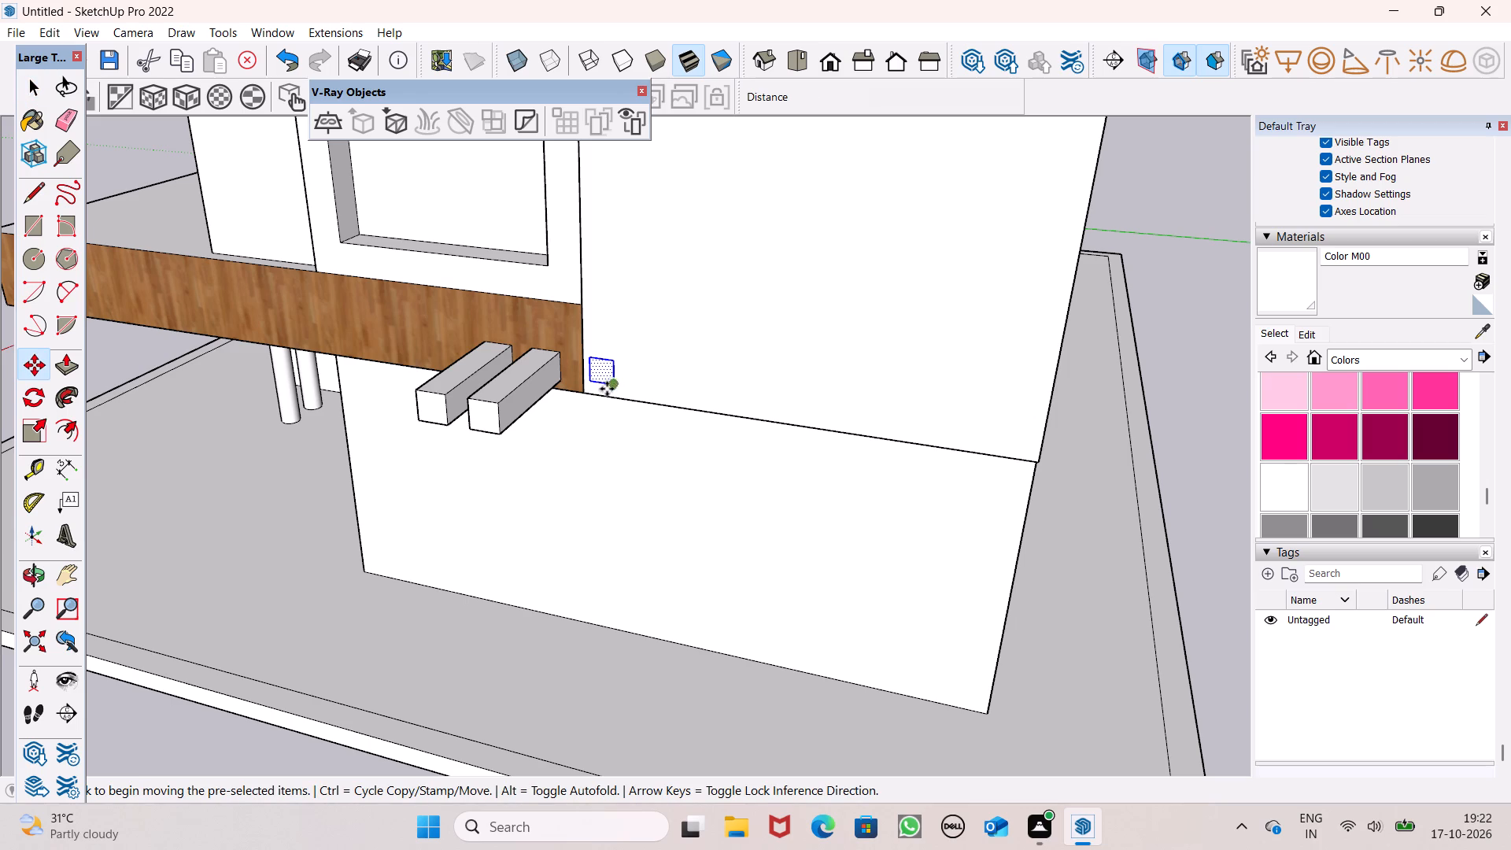
middle_click_drag(605, 416, 661, 325)
scroll(666, 299, "up", 6)
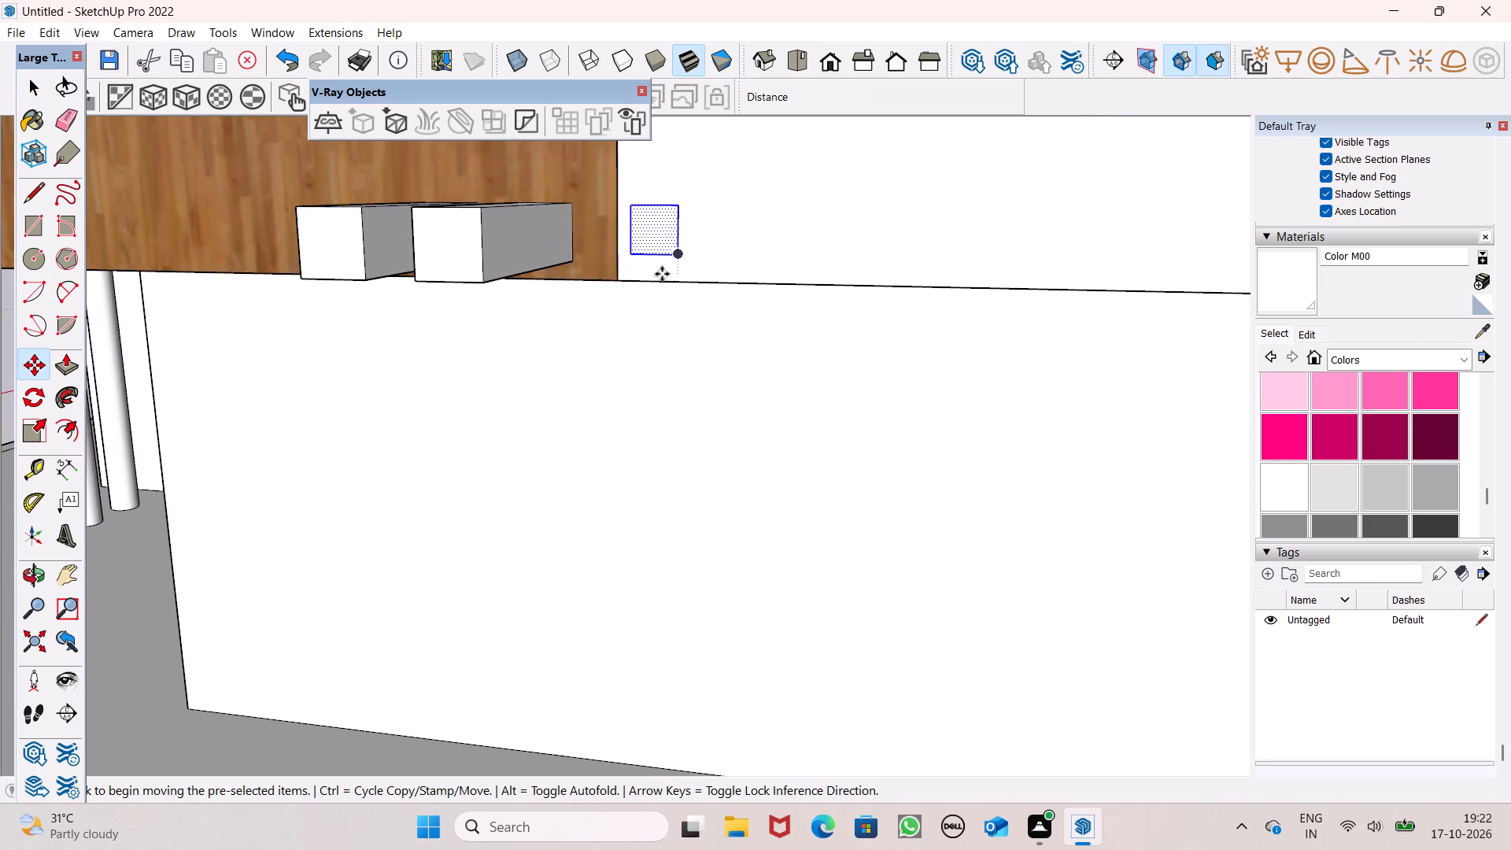
scroll(662, 274, "up", 5)
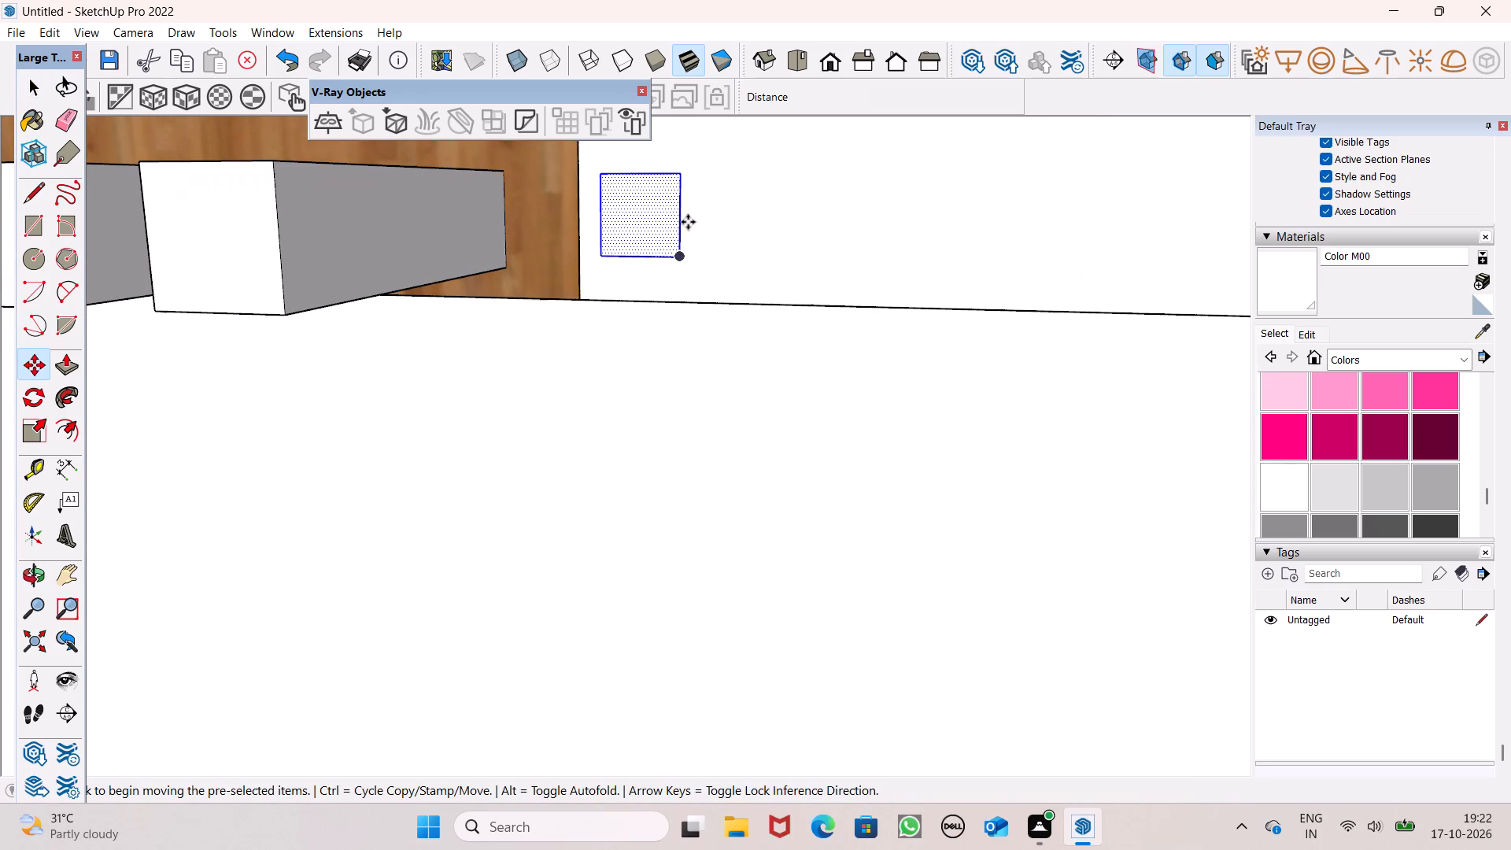
left_click_drag(682, 257, 683, 263)
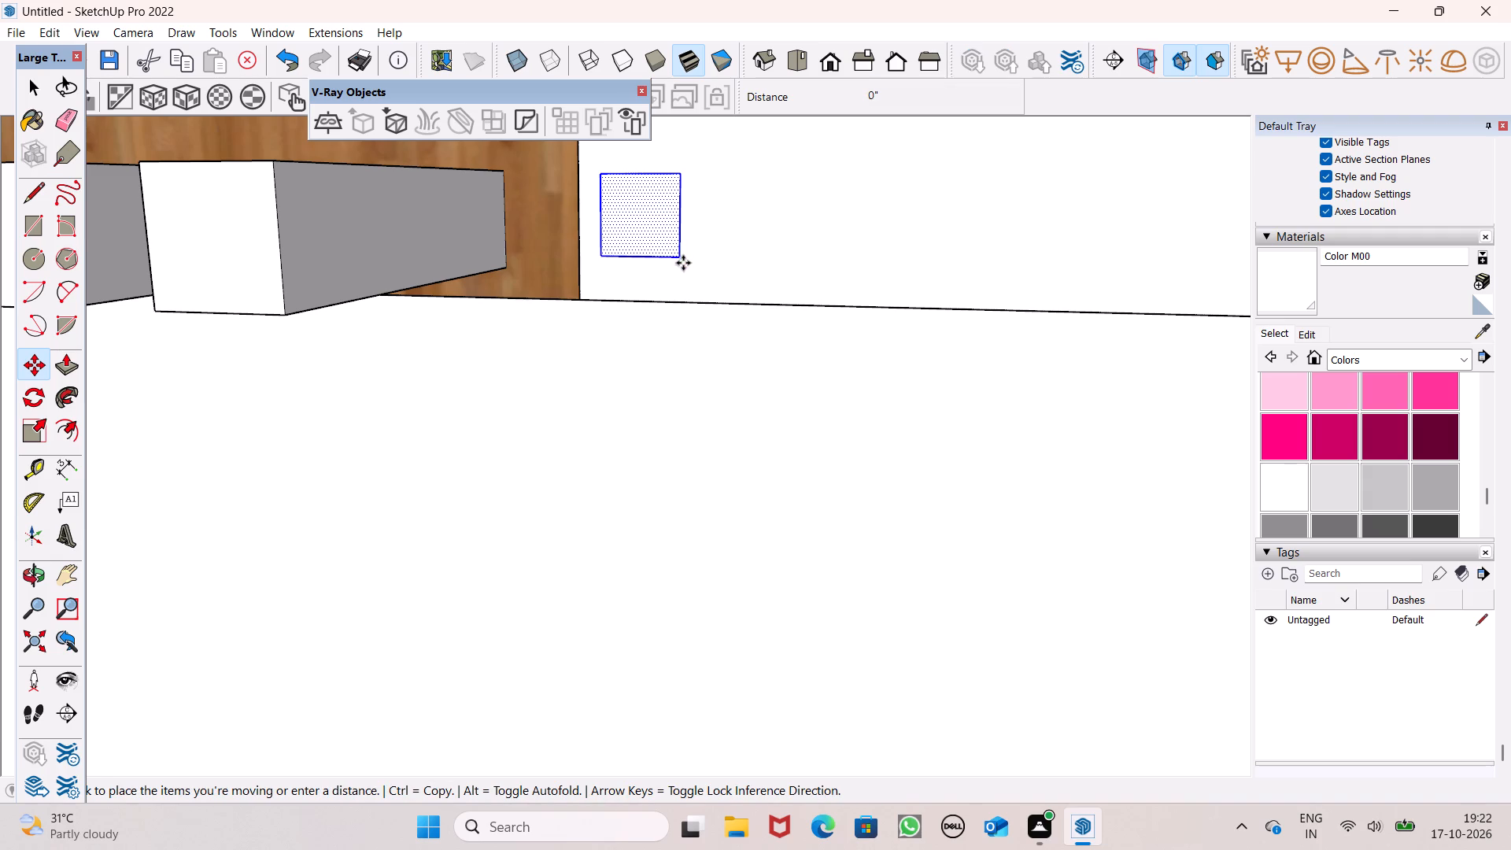
left_click_drag(683, 263, 684, 266)
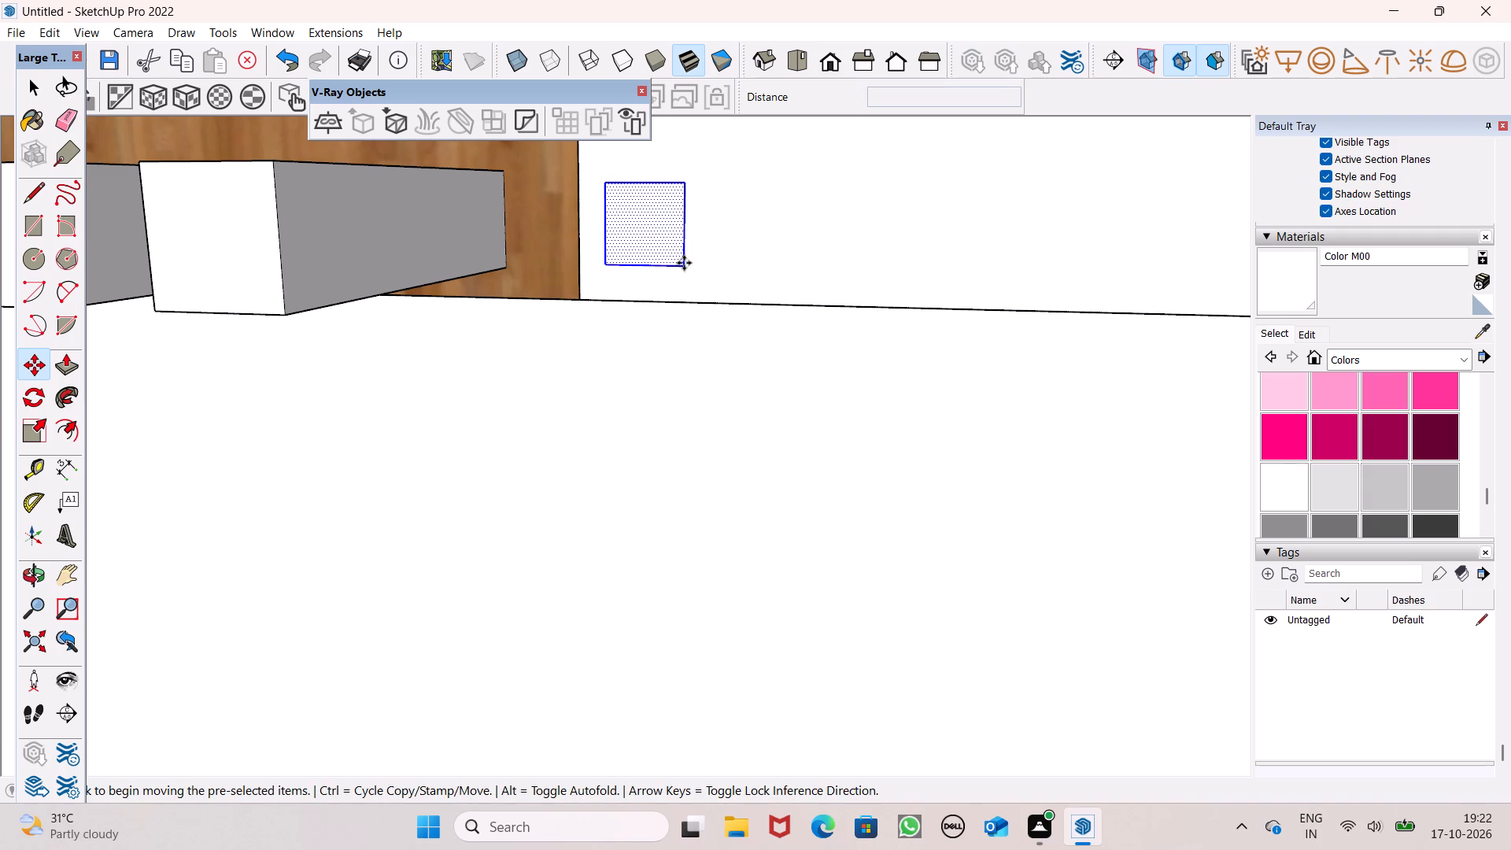
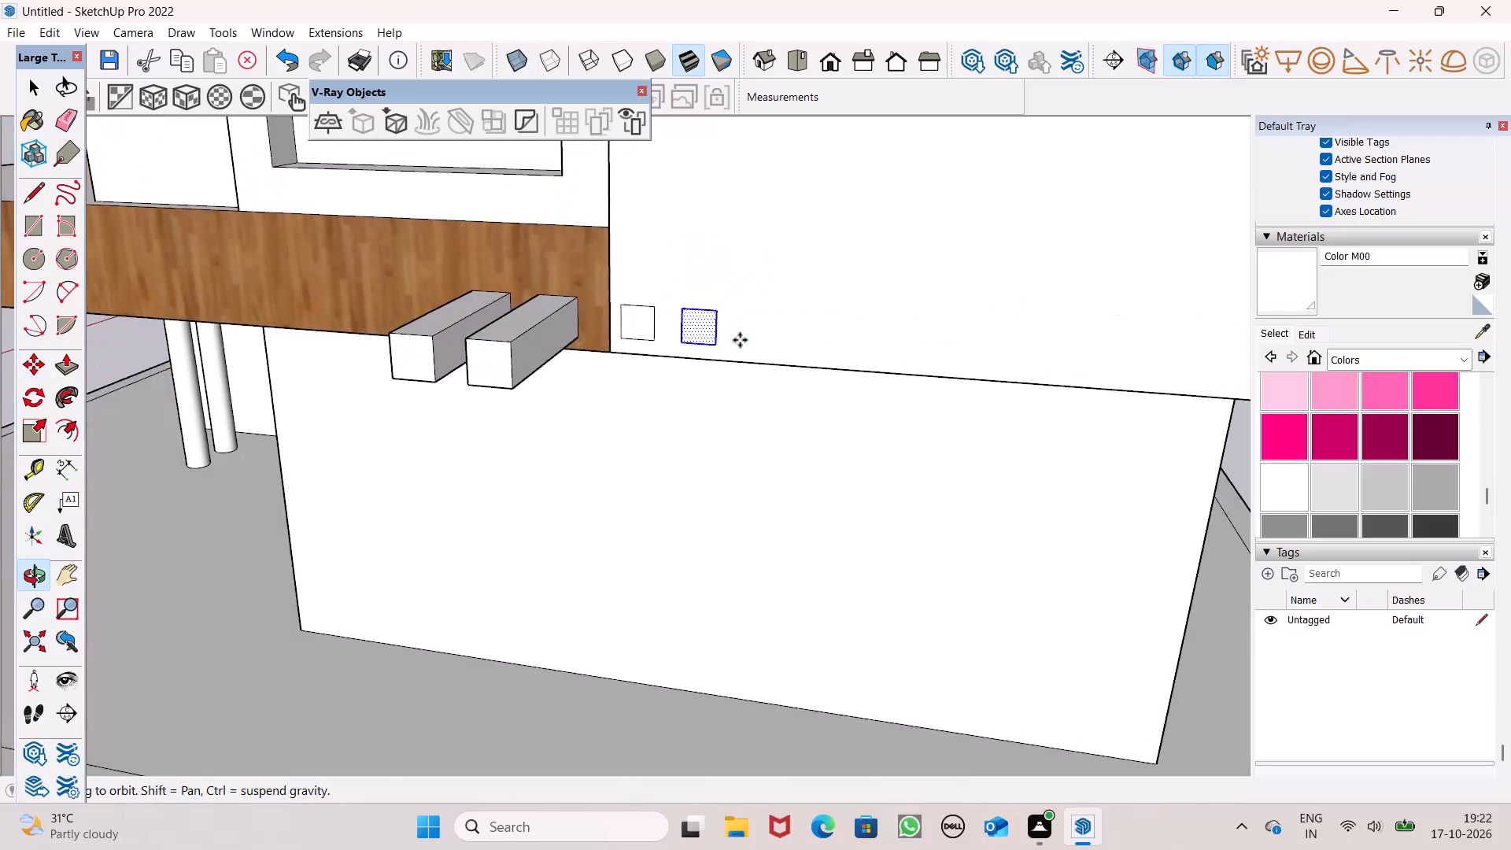
Copy the selected square twice along the white wall, away from the wood fascia, about 1' 4" apart, to make four squares in a row.
scroll(740, 340, "up", 5)
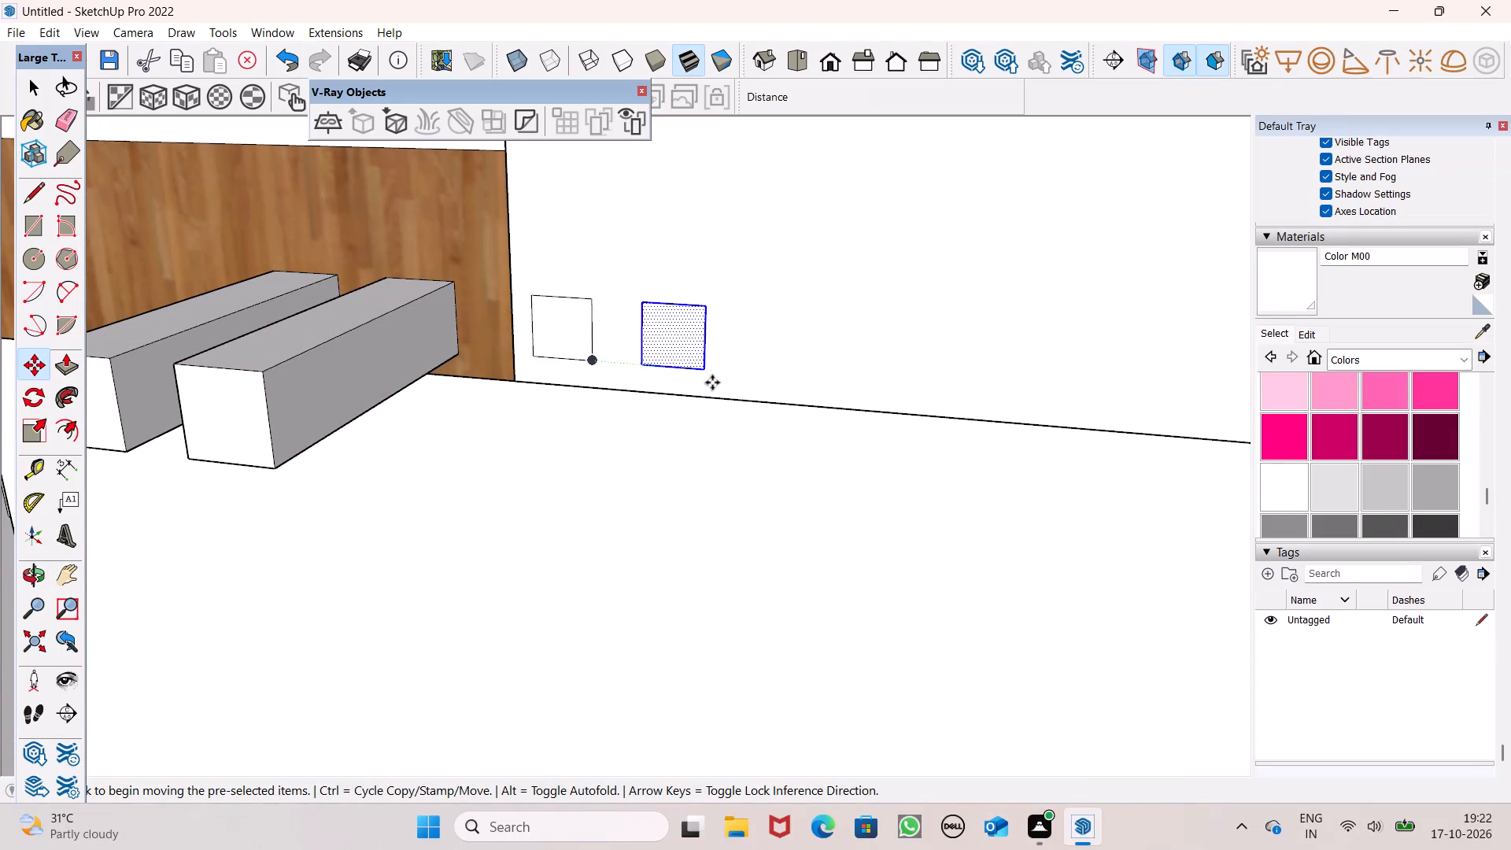
left_click_drag(704, 367, 704, 368)
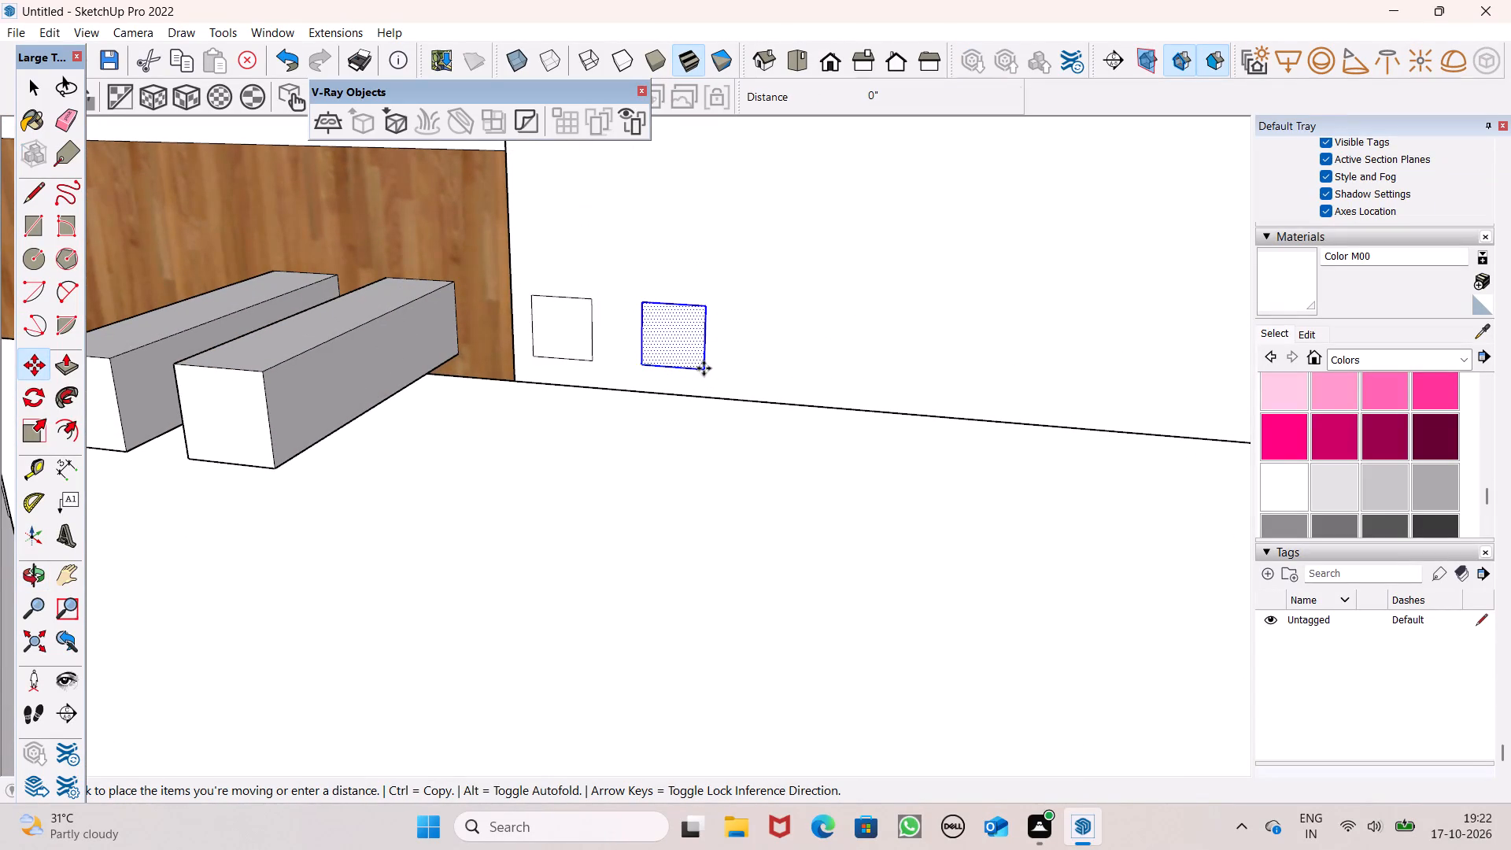
left_click_drag(704, 368, 813, 375)
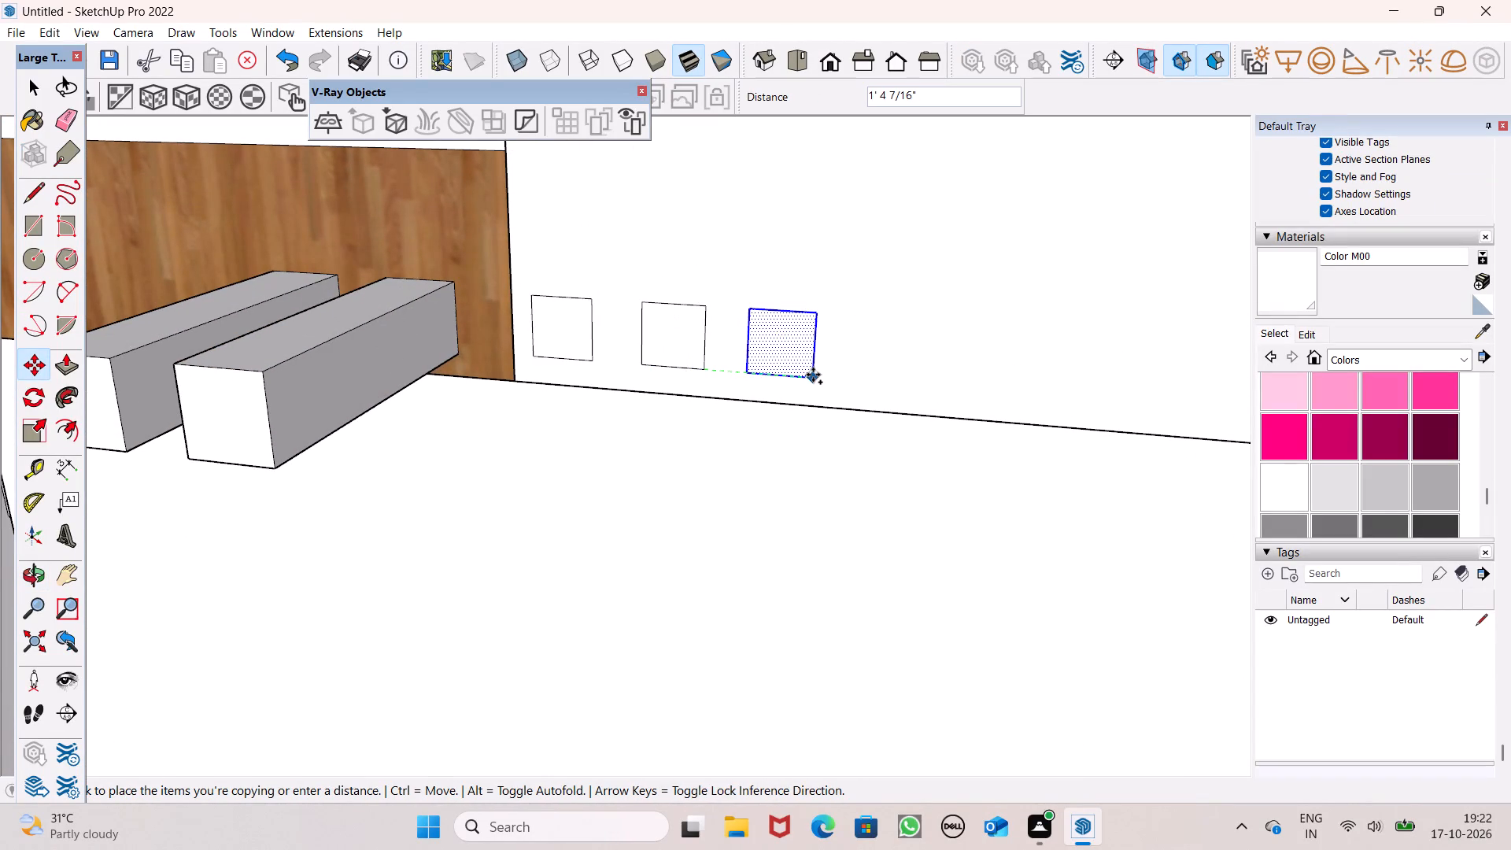
left_click_drag(813, 375, 812, 375)
left_click_drag(812, 375, 812, 373)
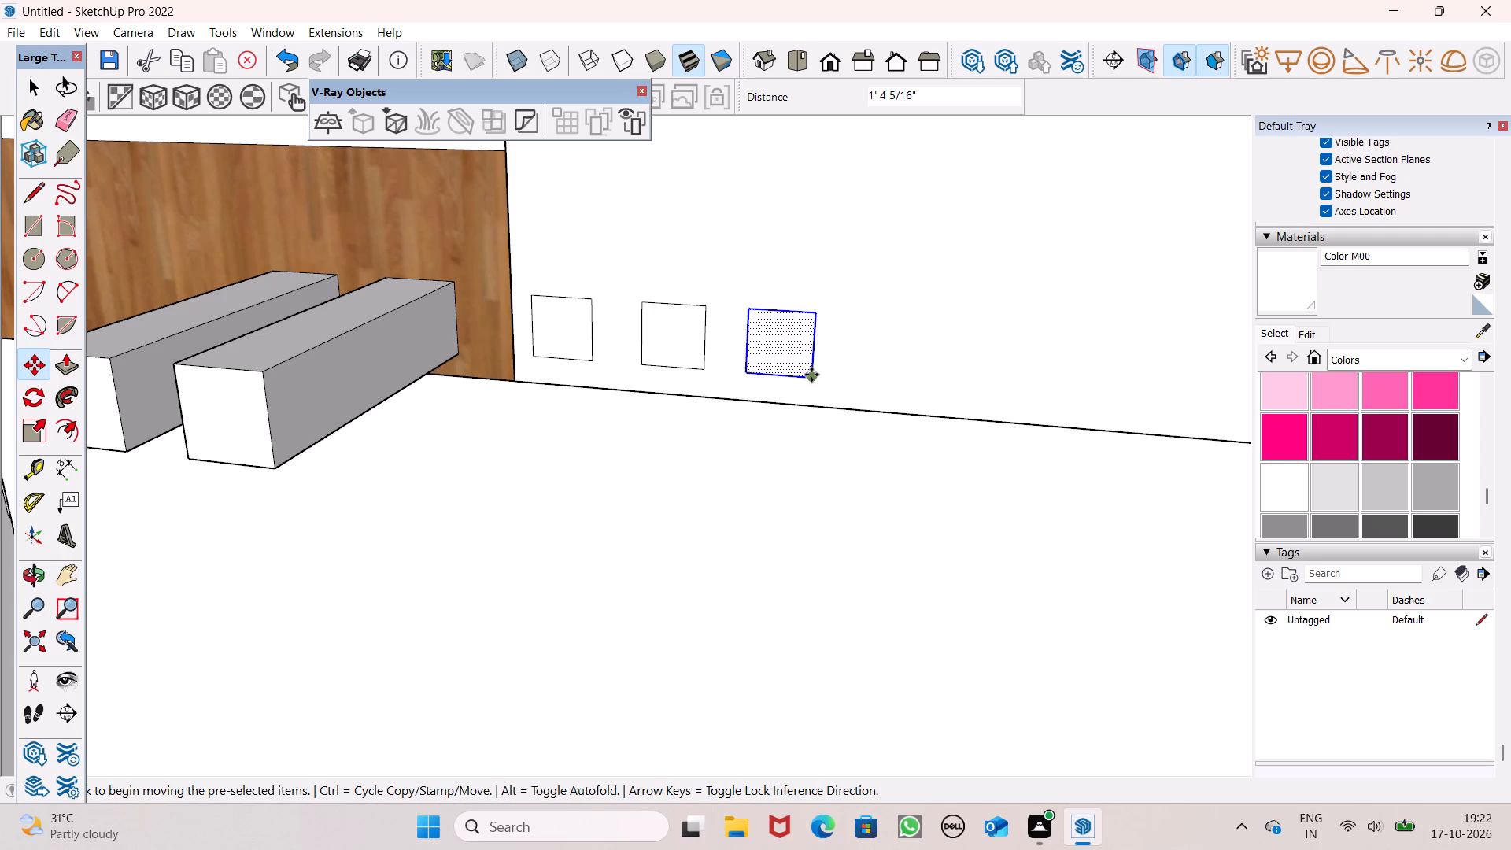
left_click_drag(811, 375, 912, 383)
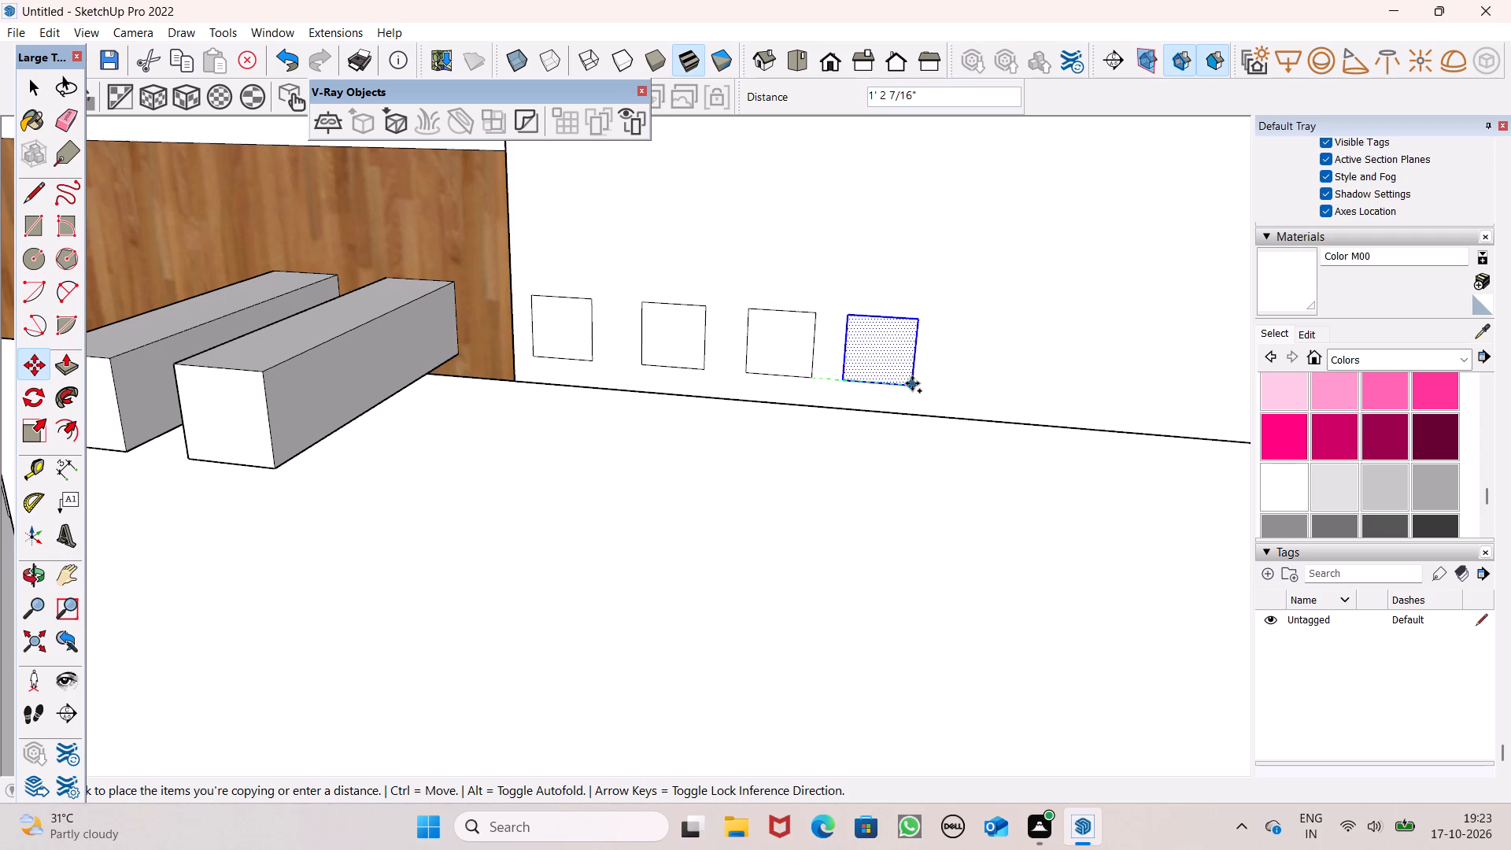
left_click_drag(912, 383, 919, 383)
left_click(919, 383)
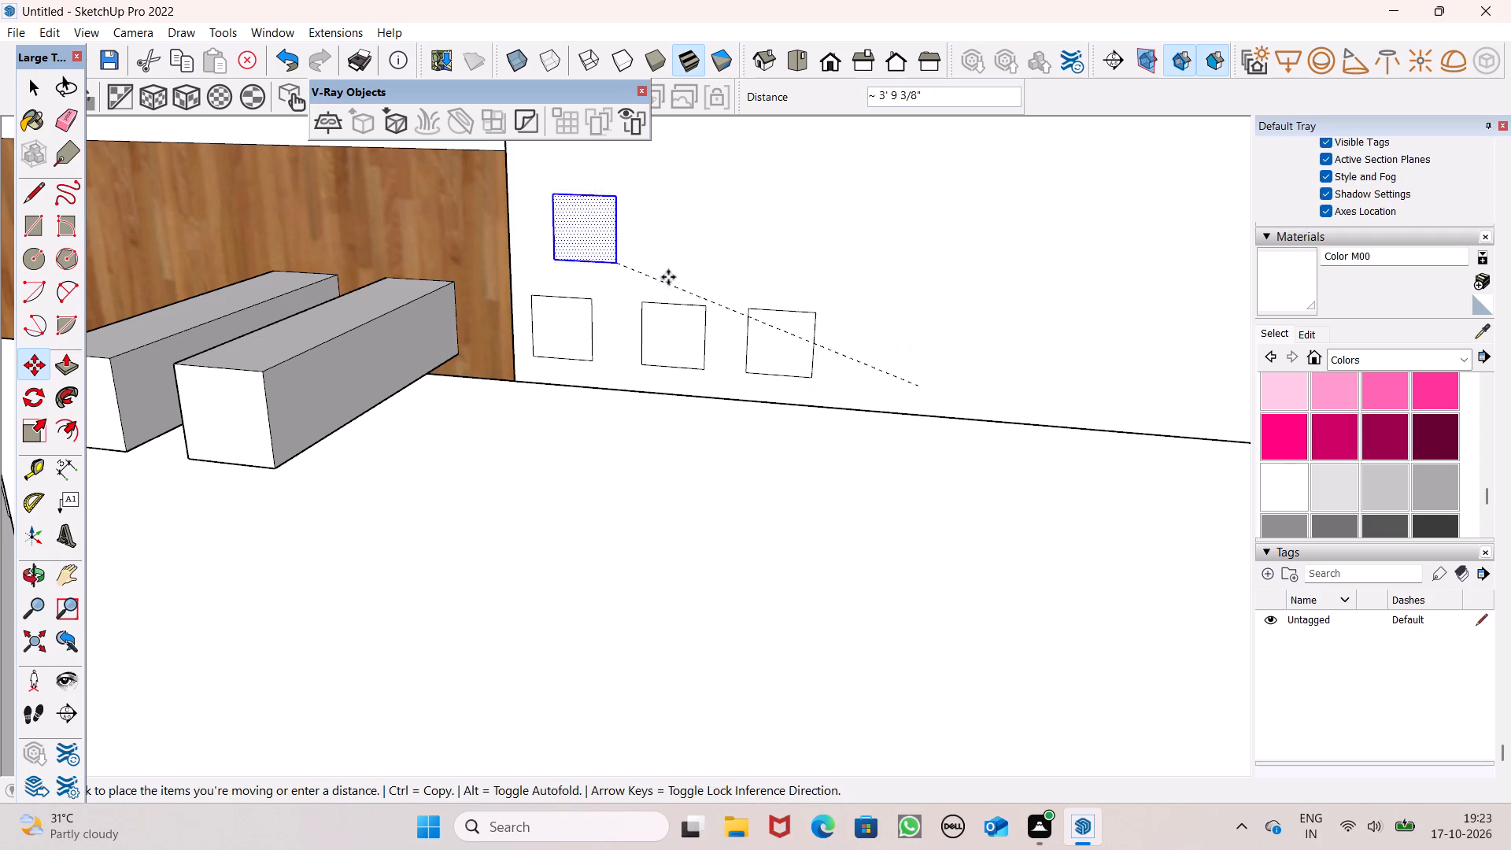
left_click(920, 383)
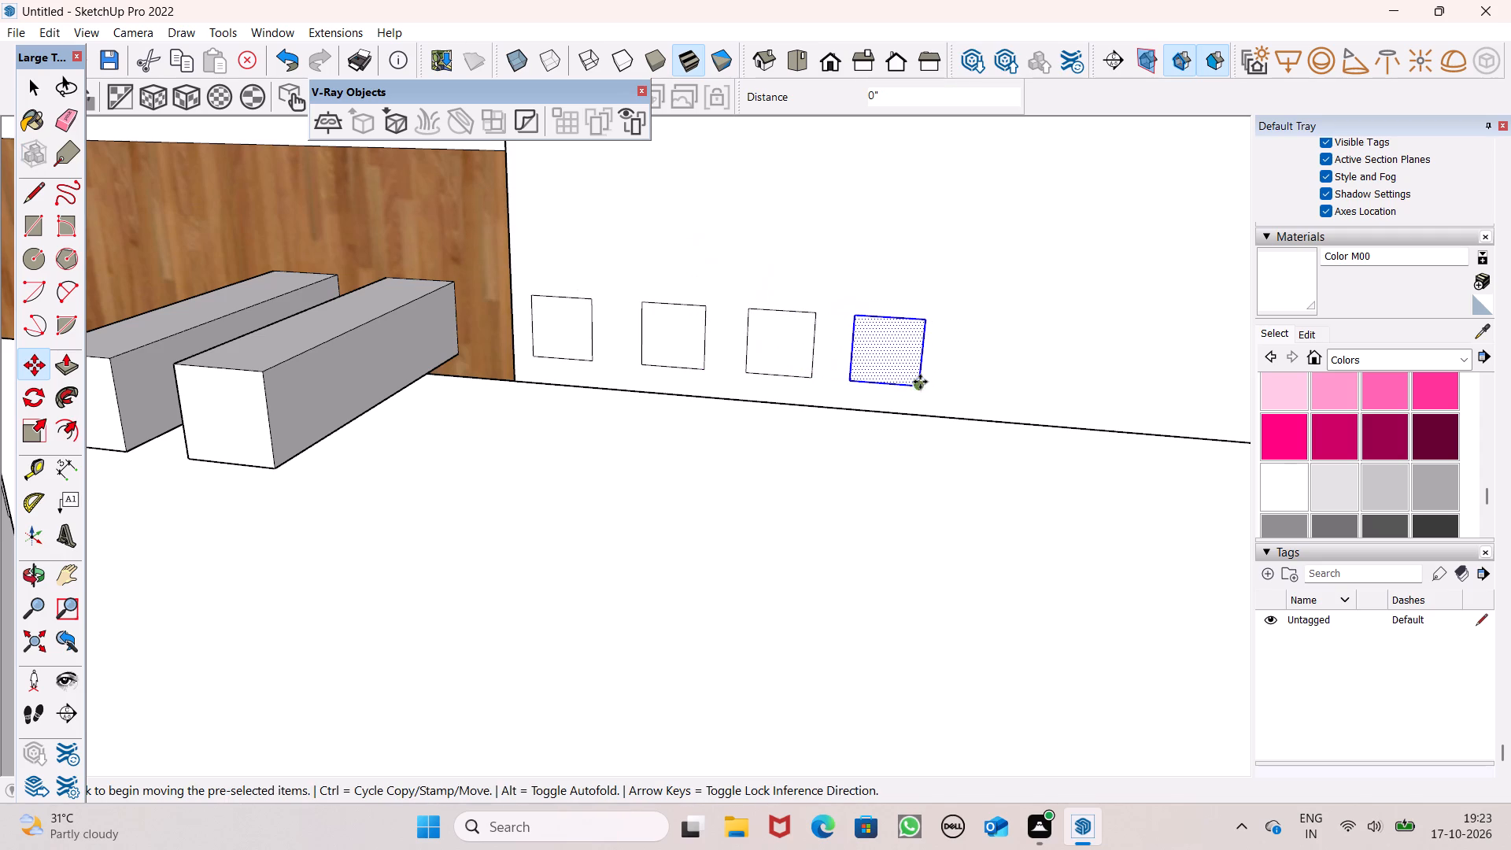
key("space")
scroll(881, 279, "down", 17)
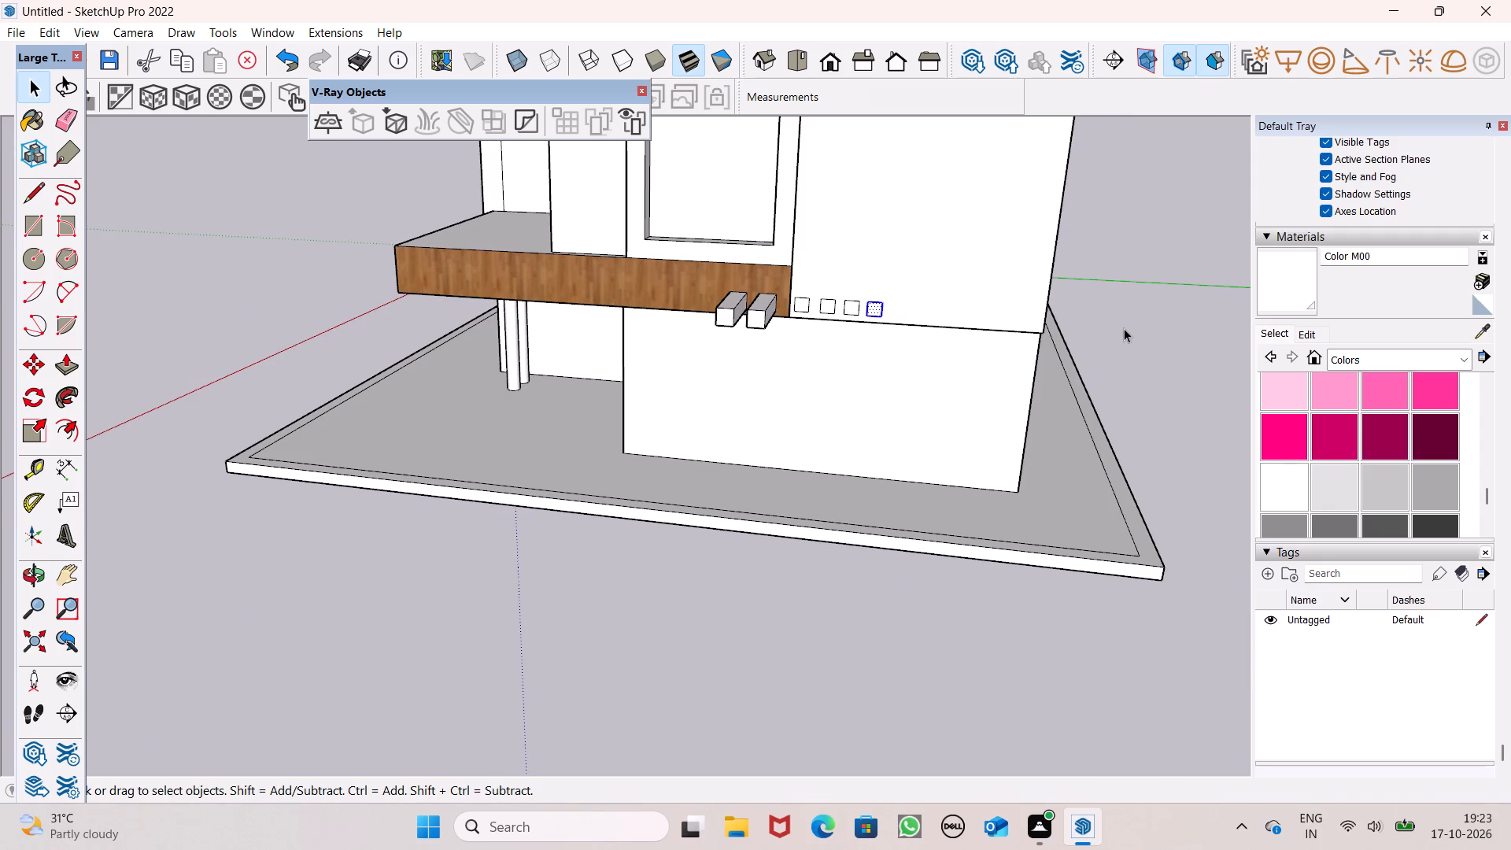
left_click(1124, 328)
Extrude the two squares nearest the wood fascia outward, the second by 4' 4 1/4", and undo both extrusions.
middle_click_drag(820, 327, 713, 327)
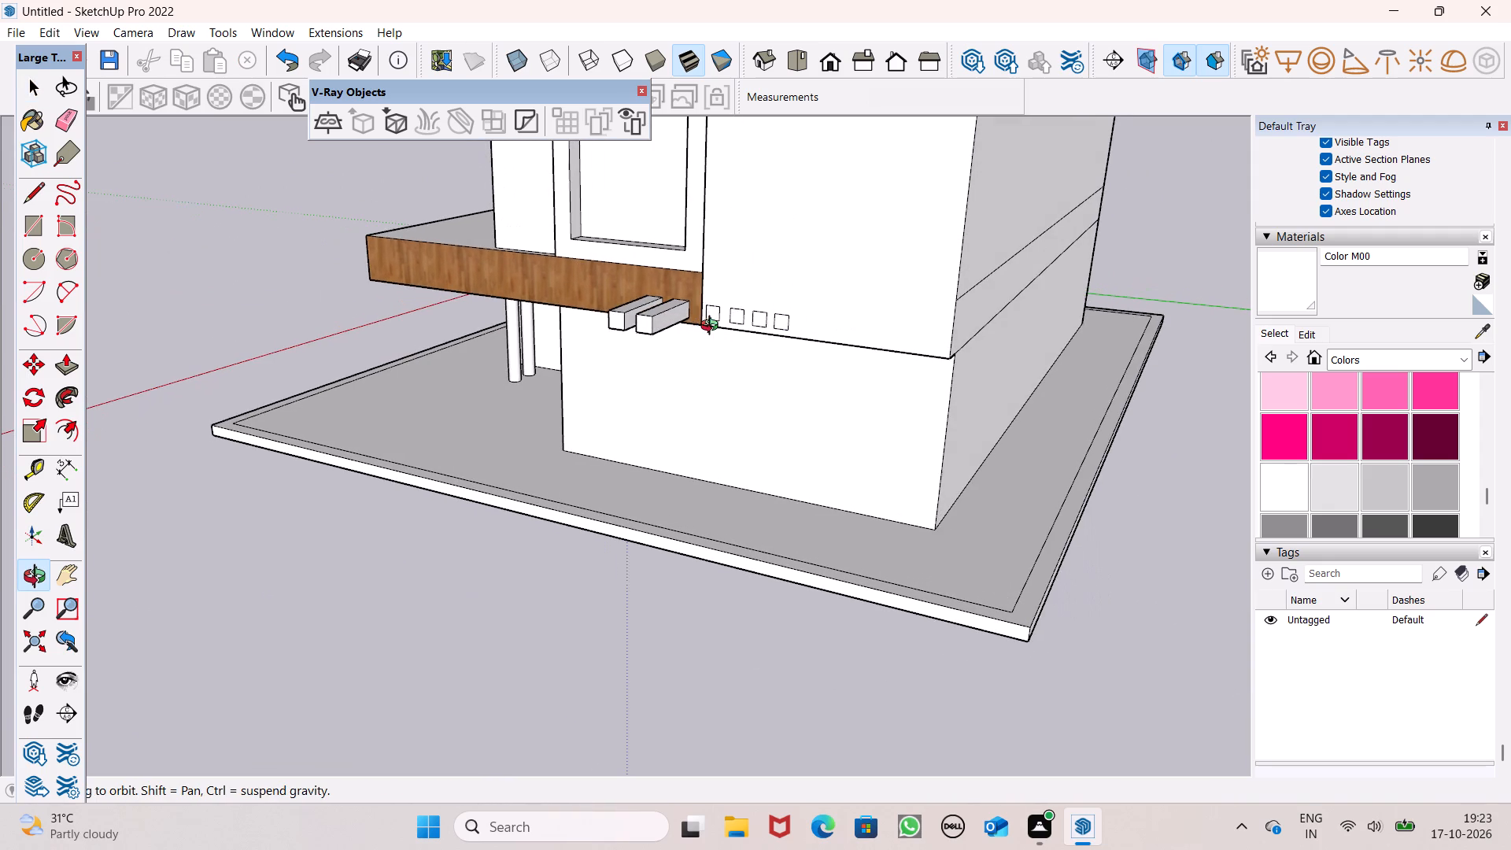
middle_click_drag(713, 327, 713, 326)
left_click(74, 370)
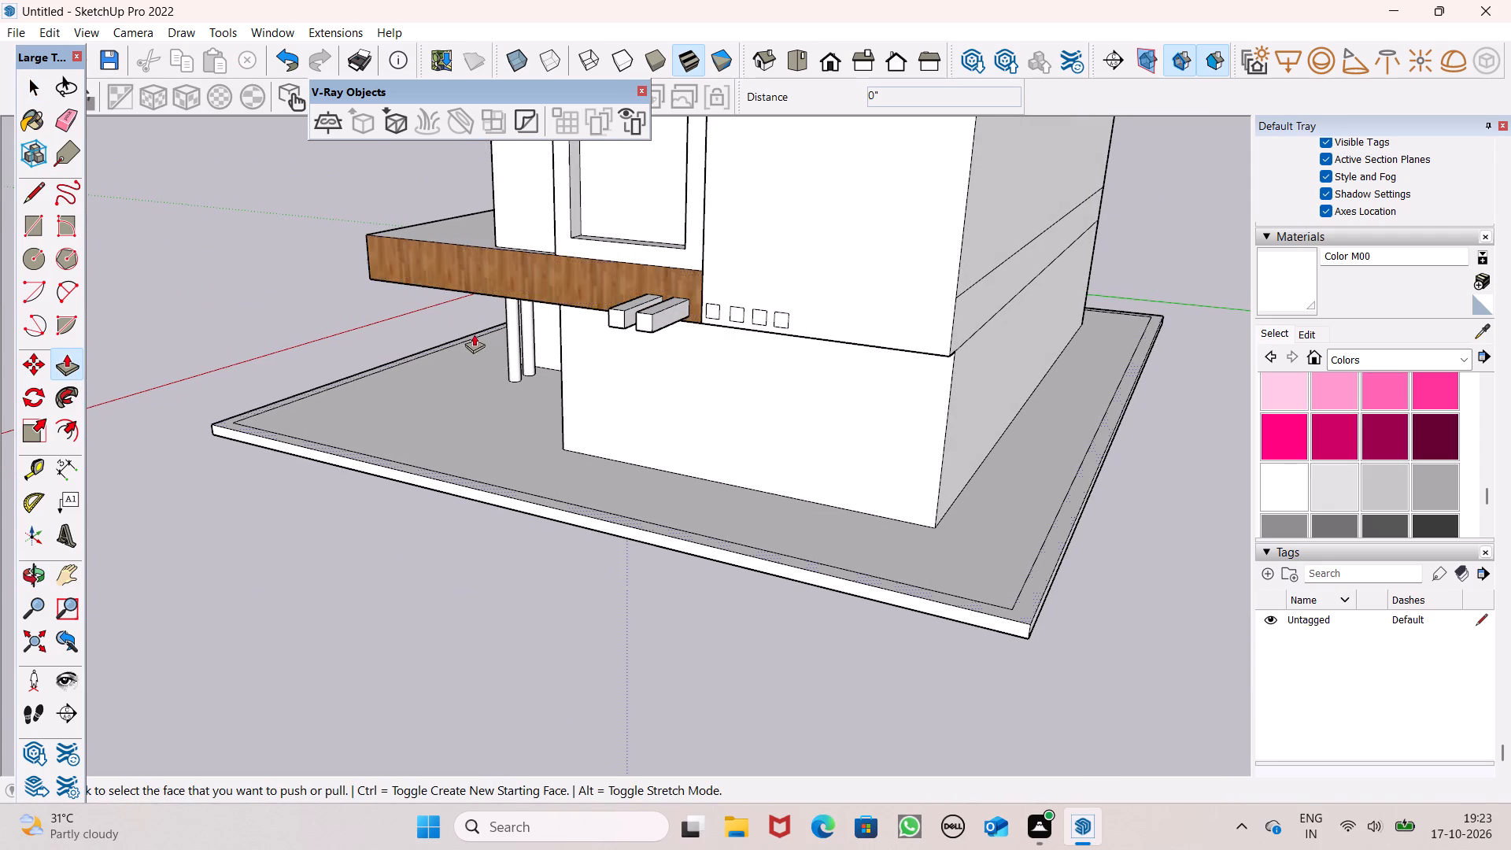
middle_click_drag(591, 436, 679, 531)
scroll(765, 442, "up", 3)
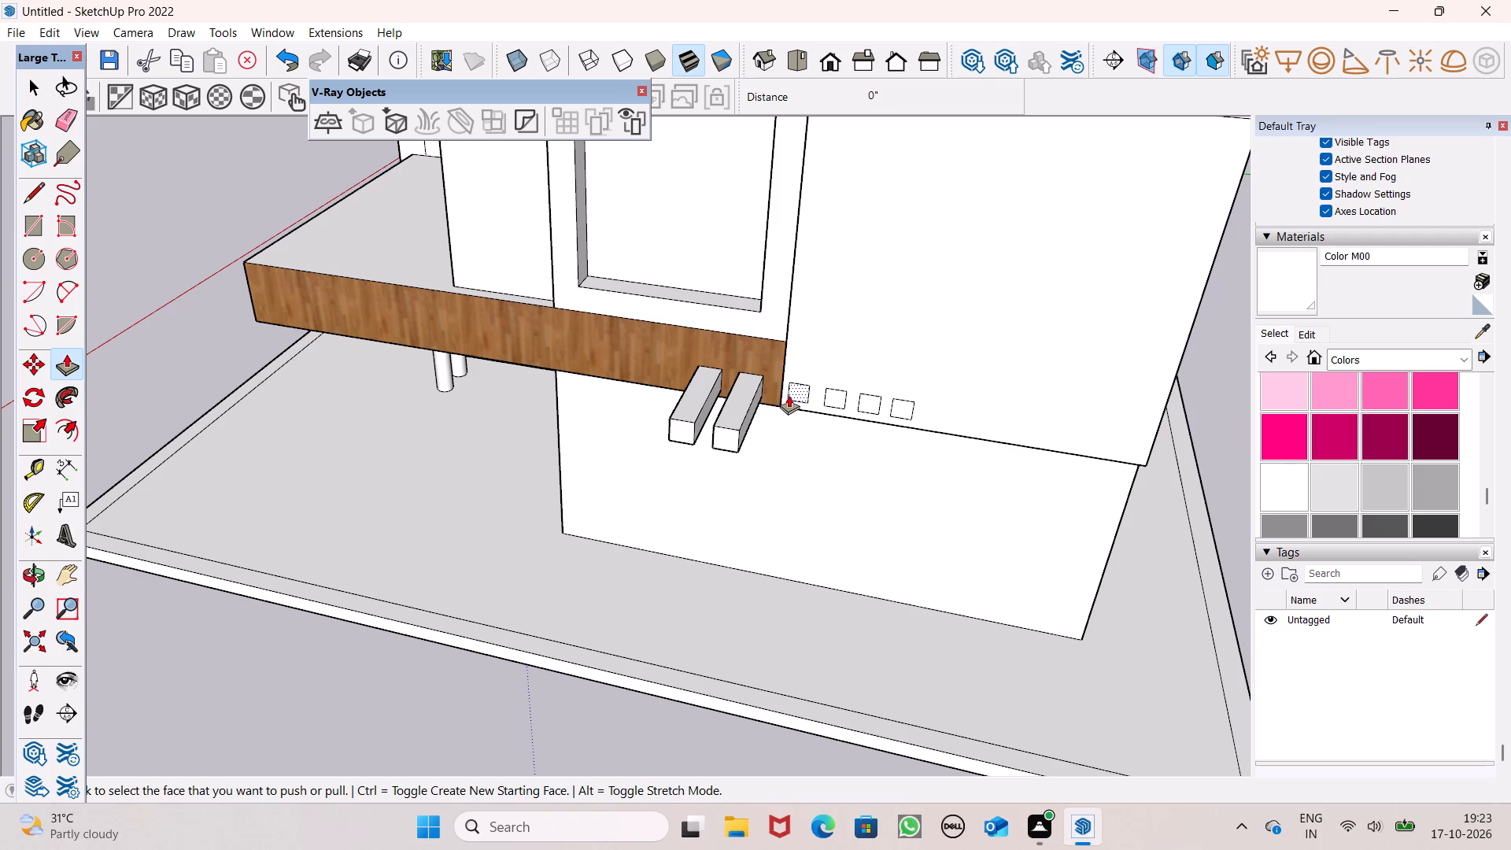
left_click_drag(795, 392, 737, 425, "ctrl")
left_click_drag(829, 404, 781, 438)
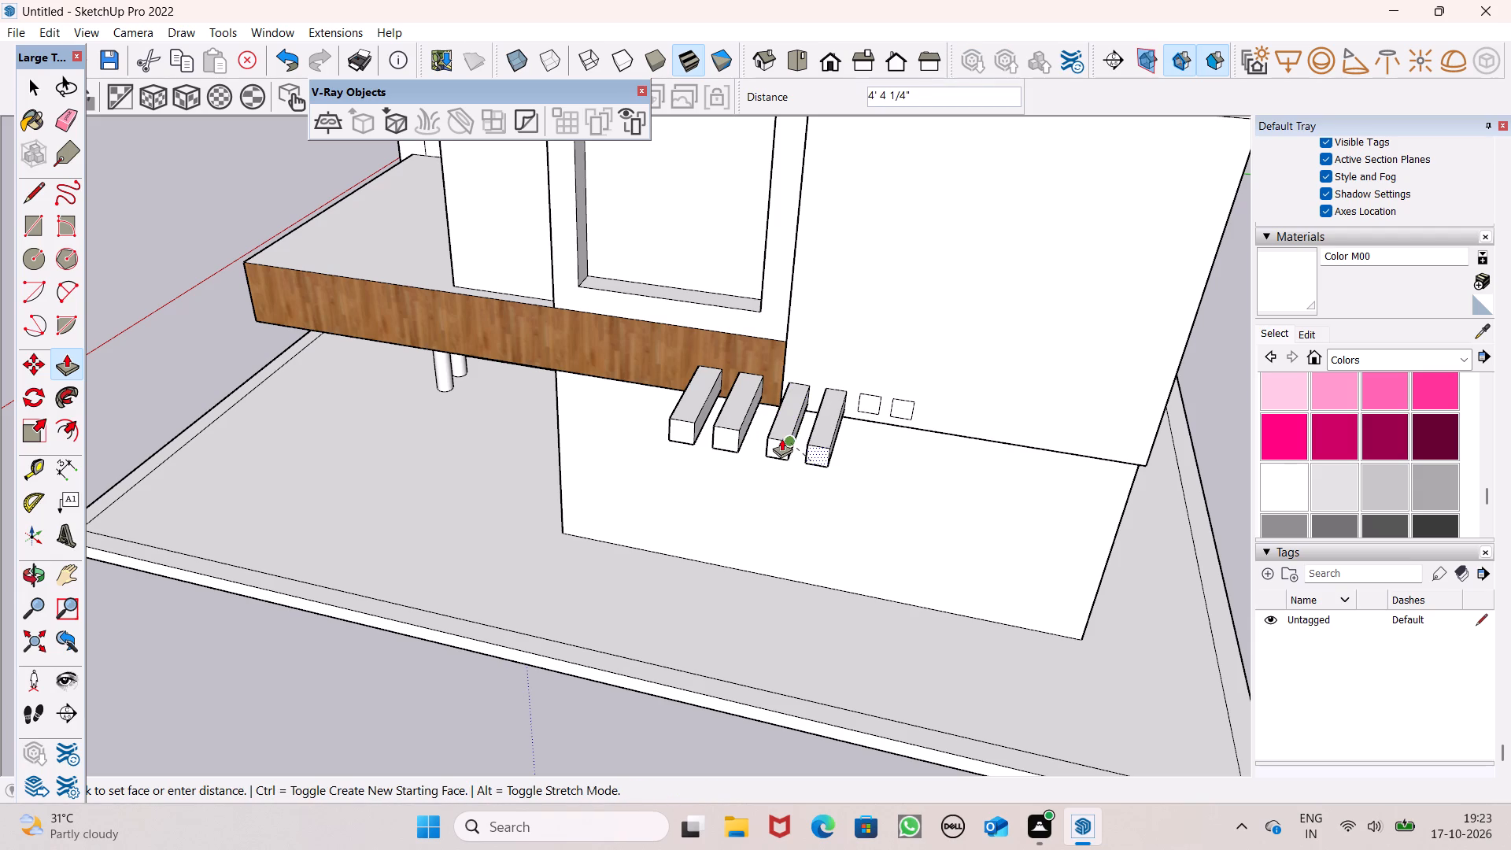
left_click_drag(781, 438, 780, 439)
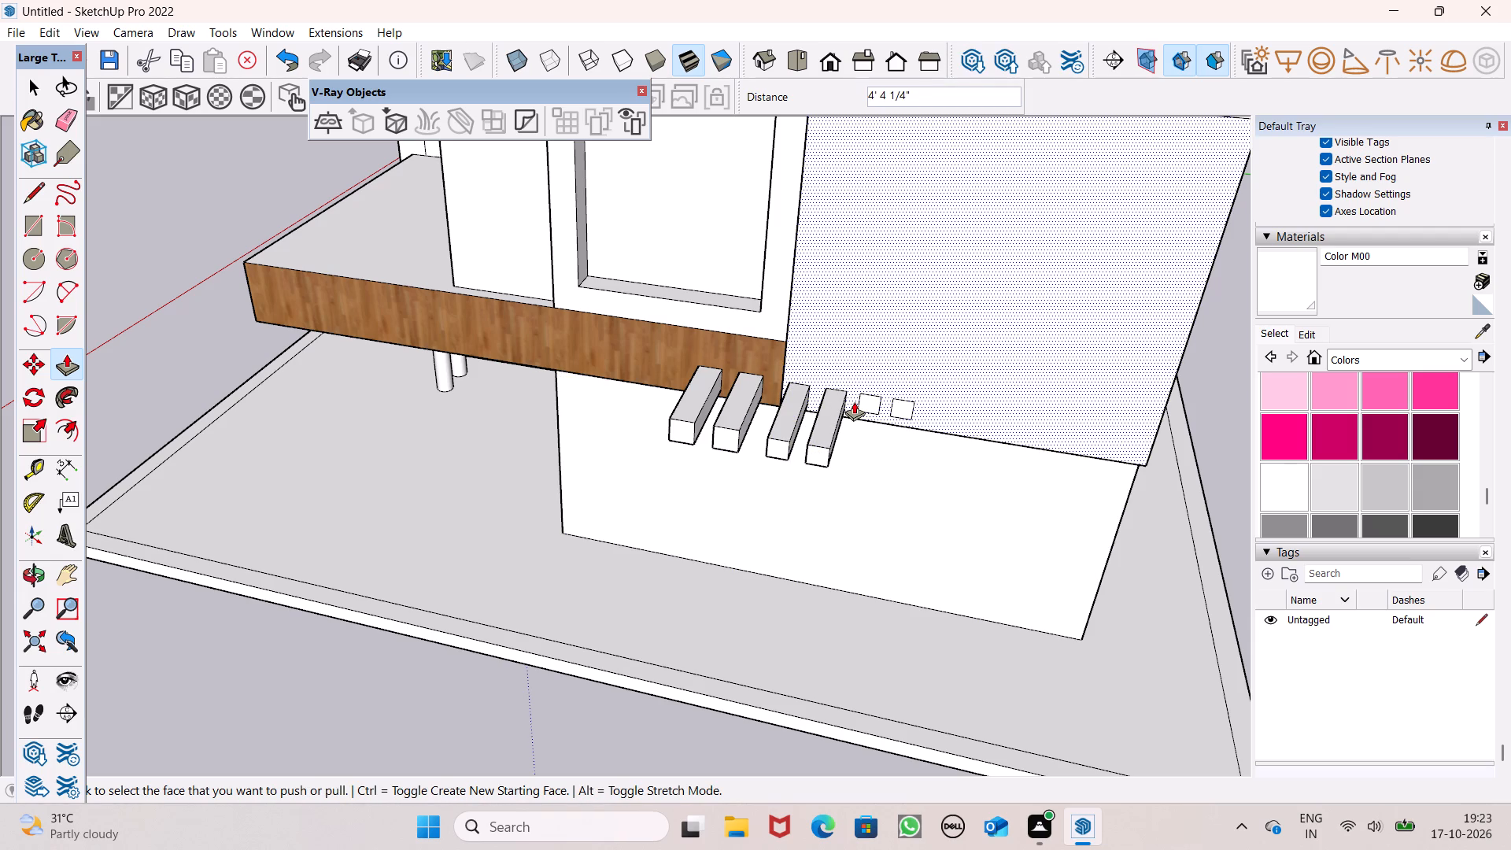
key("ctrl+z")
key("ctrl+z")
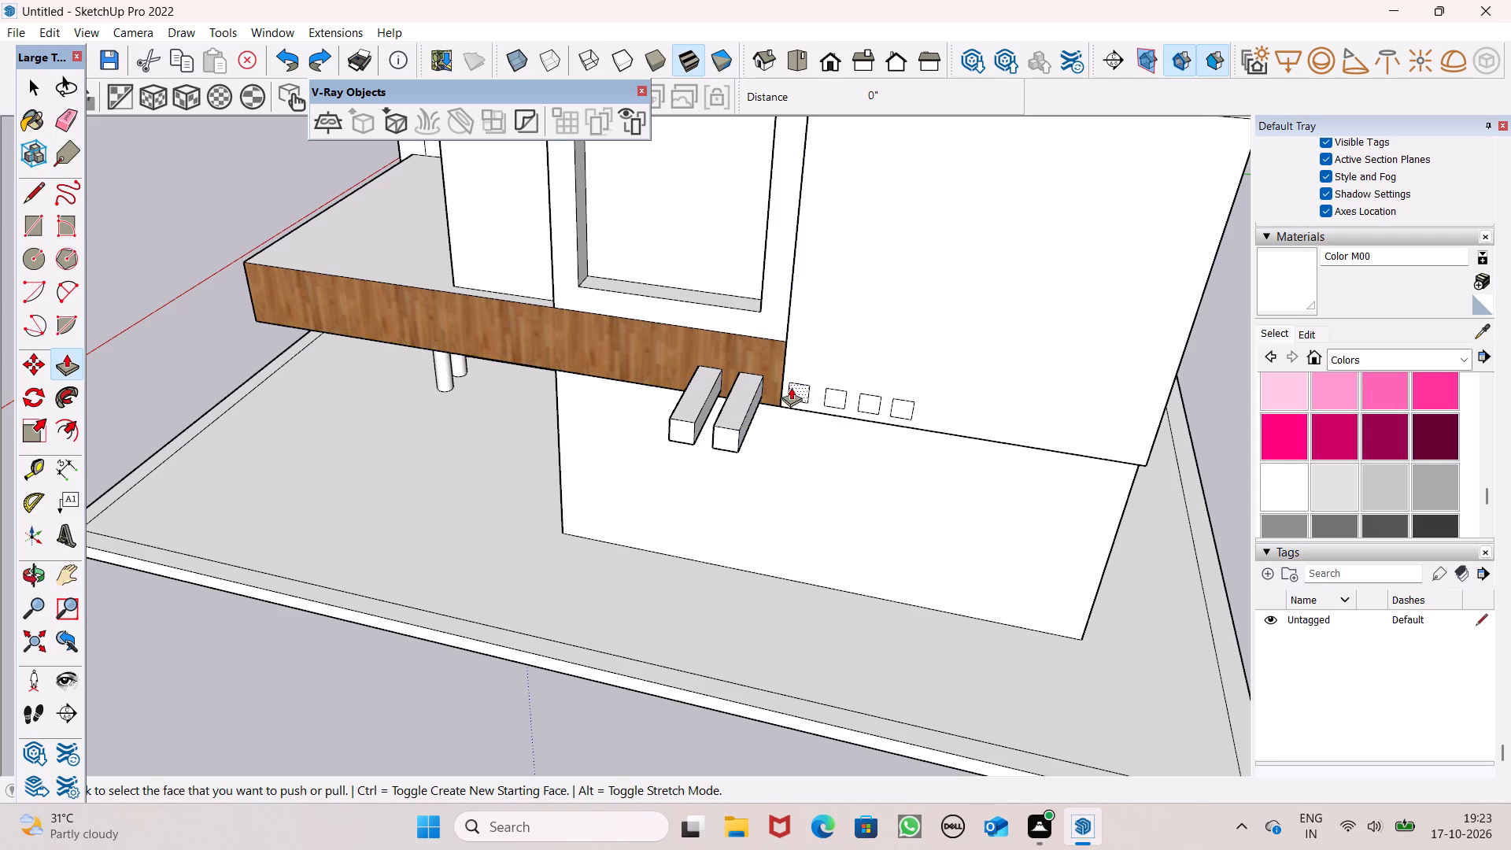
Extrude the three squares nearest the wood fascia outward by 4' 4 1/4", flush with the existing beams' ends.
left_click_drag(791, 387, 744, 427, "ctrl")
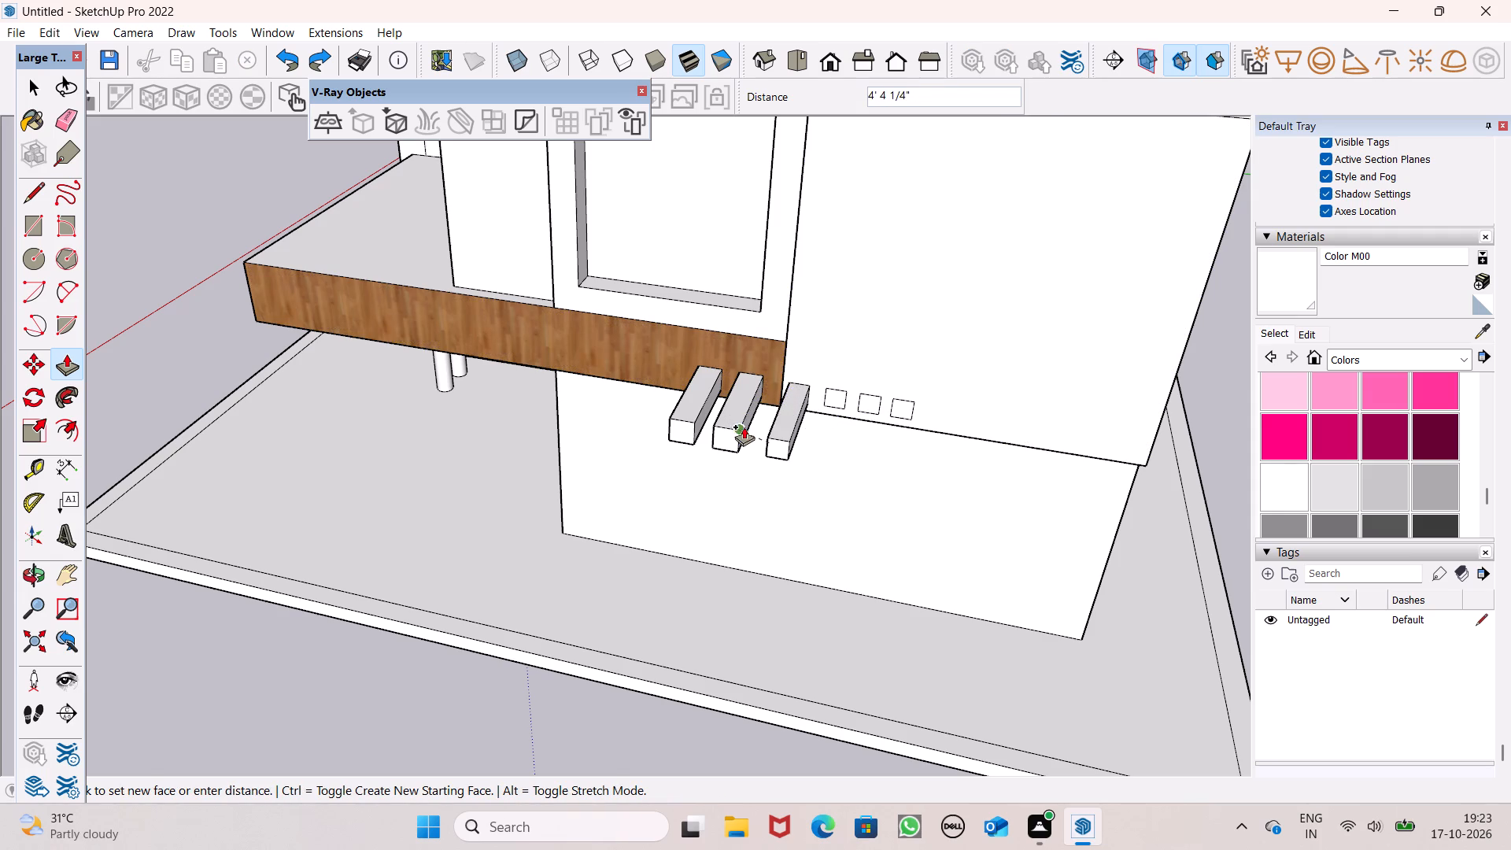
left_click_drag(744, 427, 741, 427, "ctrl")
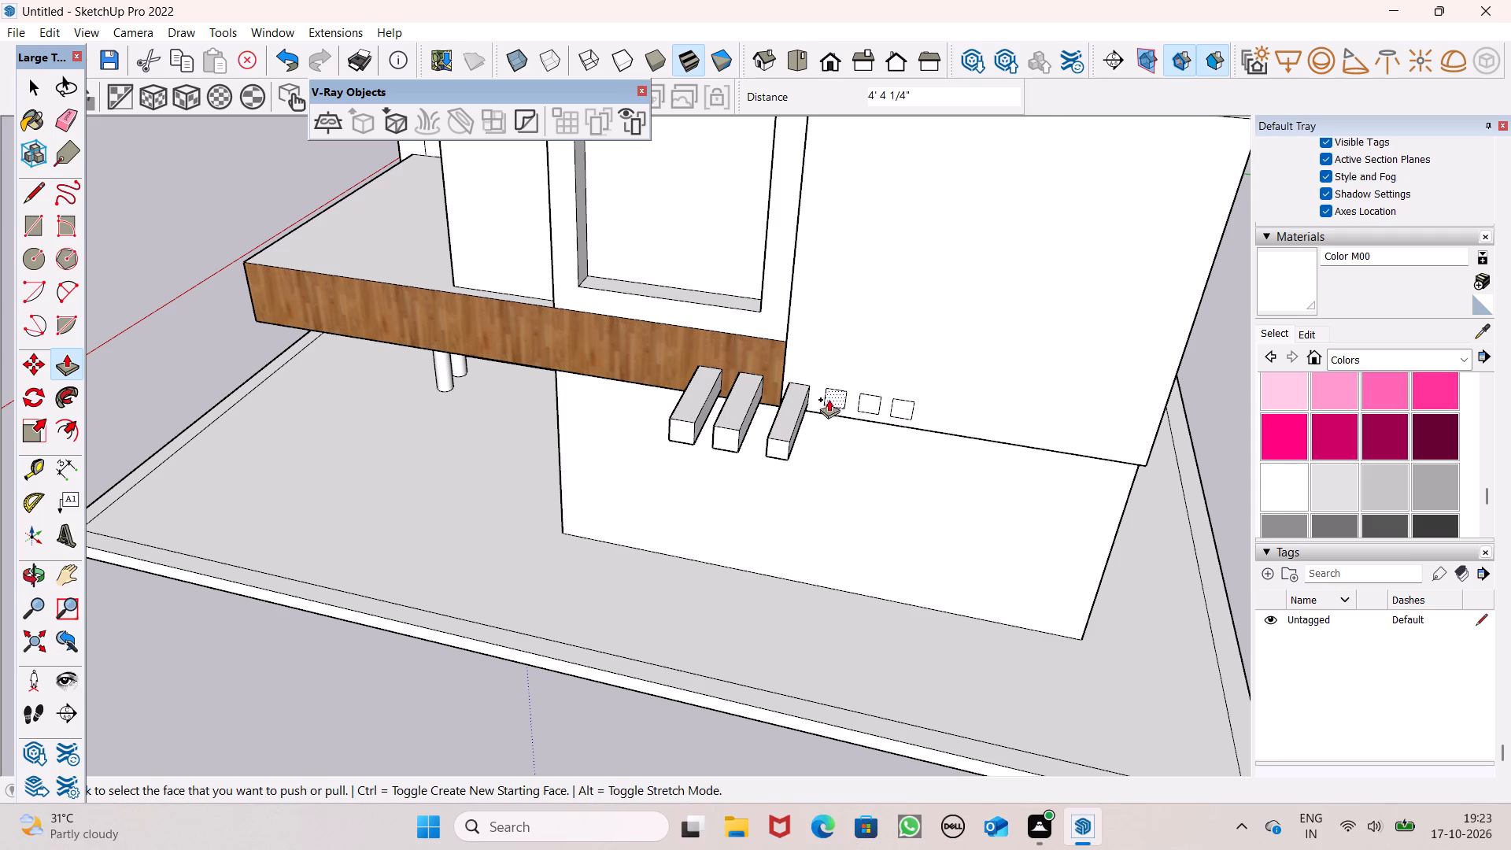
left_click_drag(829, 399, 785, 437)
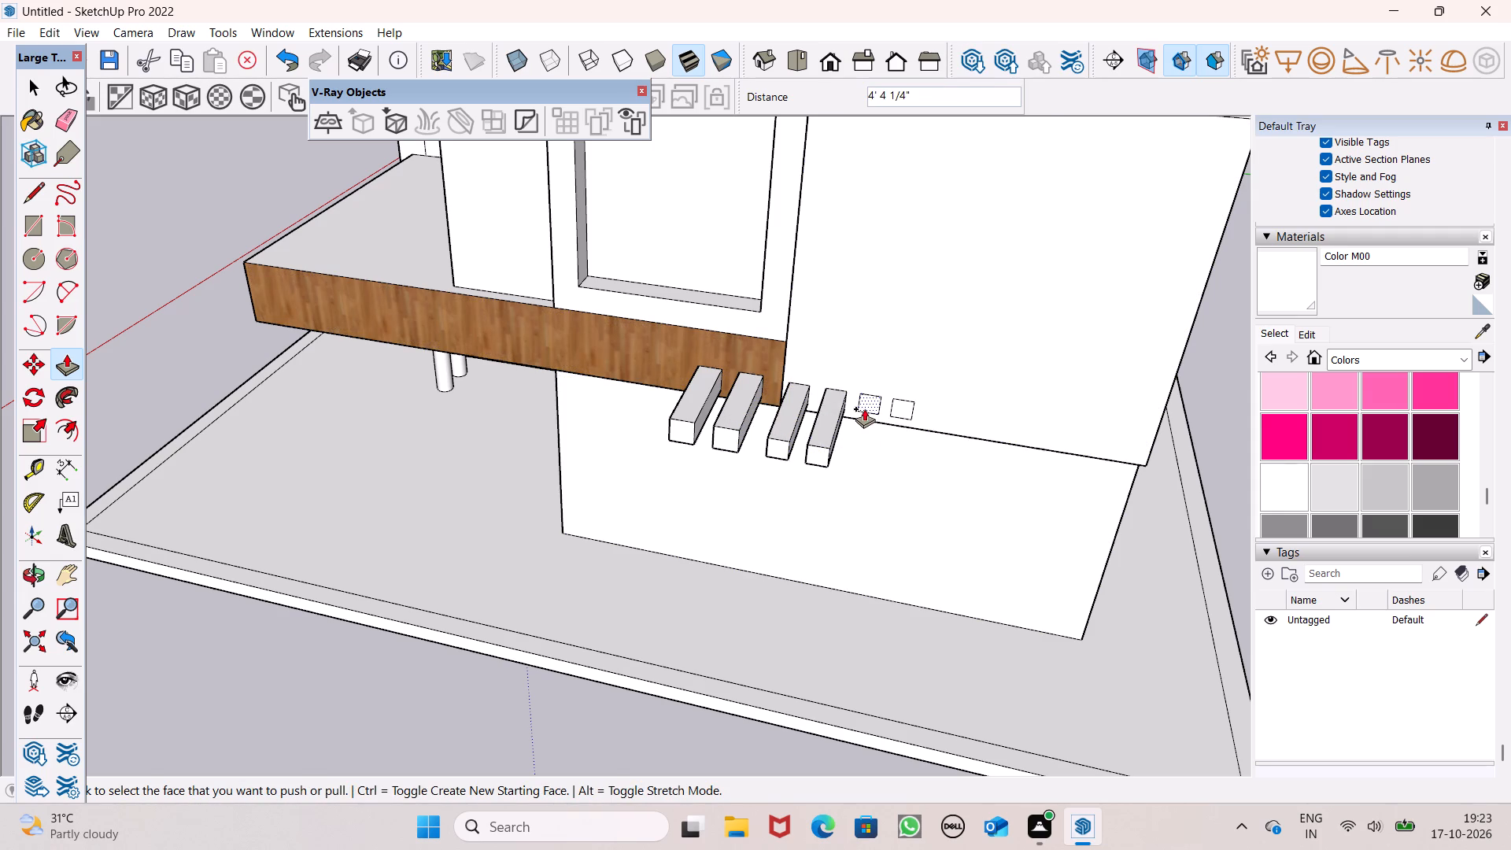
left_click_drag(864, 408, 822, 449)
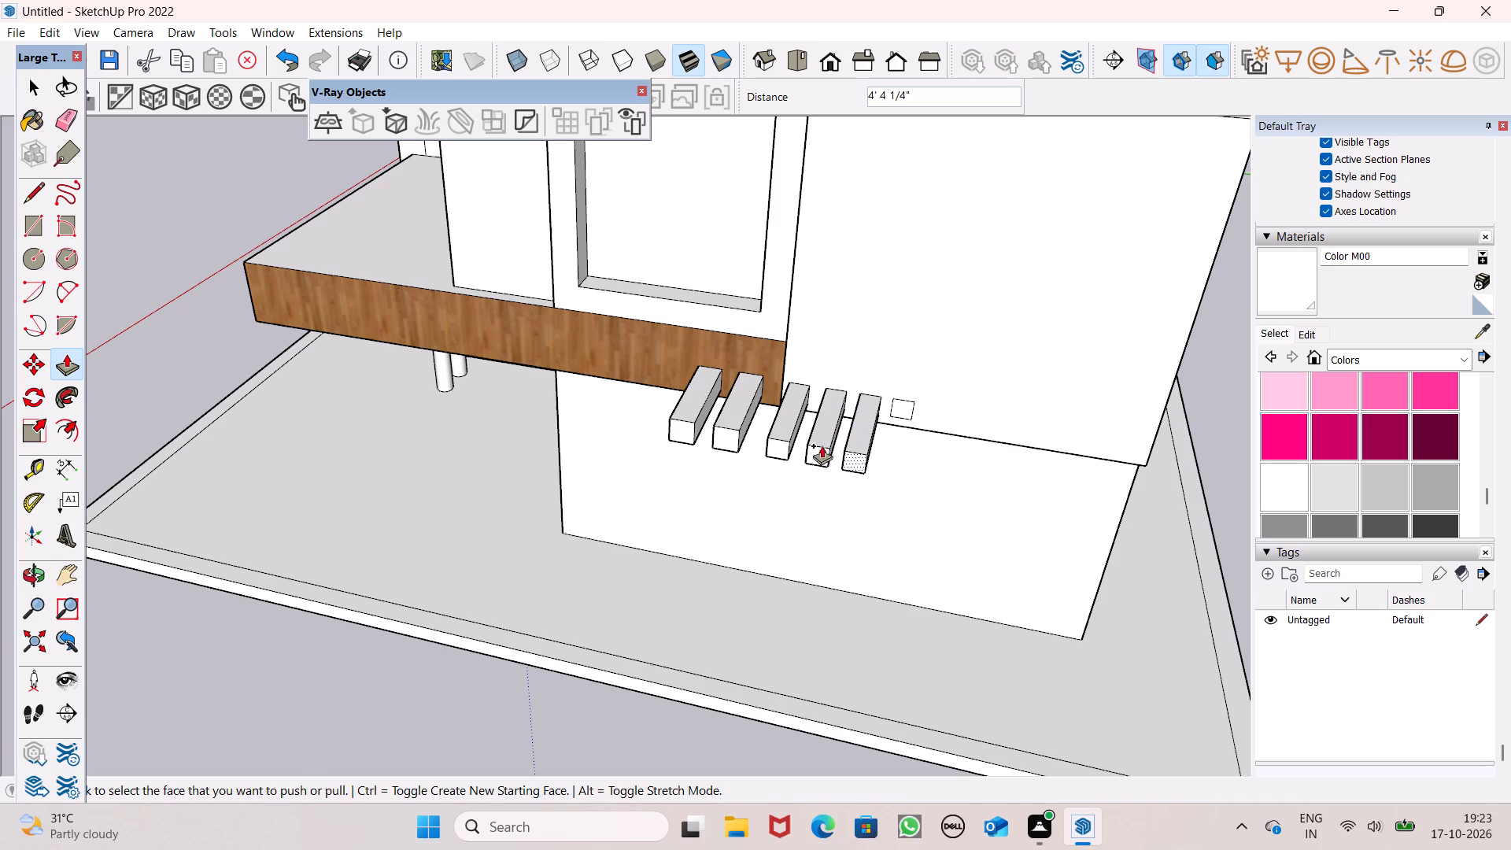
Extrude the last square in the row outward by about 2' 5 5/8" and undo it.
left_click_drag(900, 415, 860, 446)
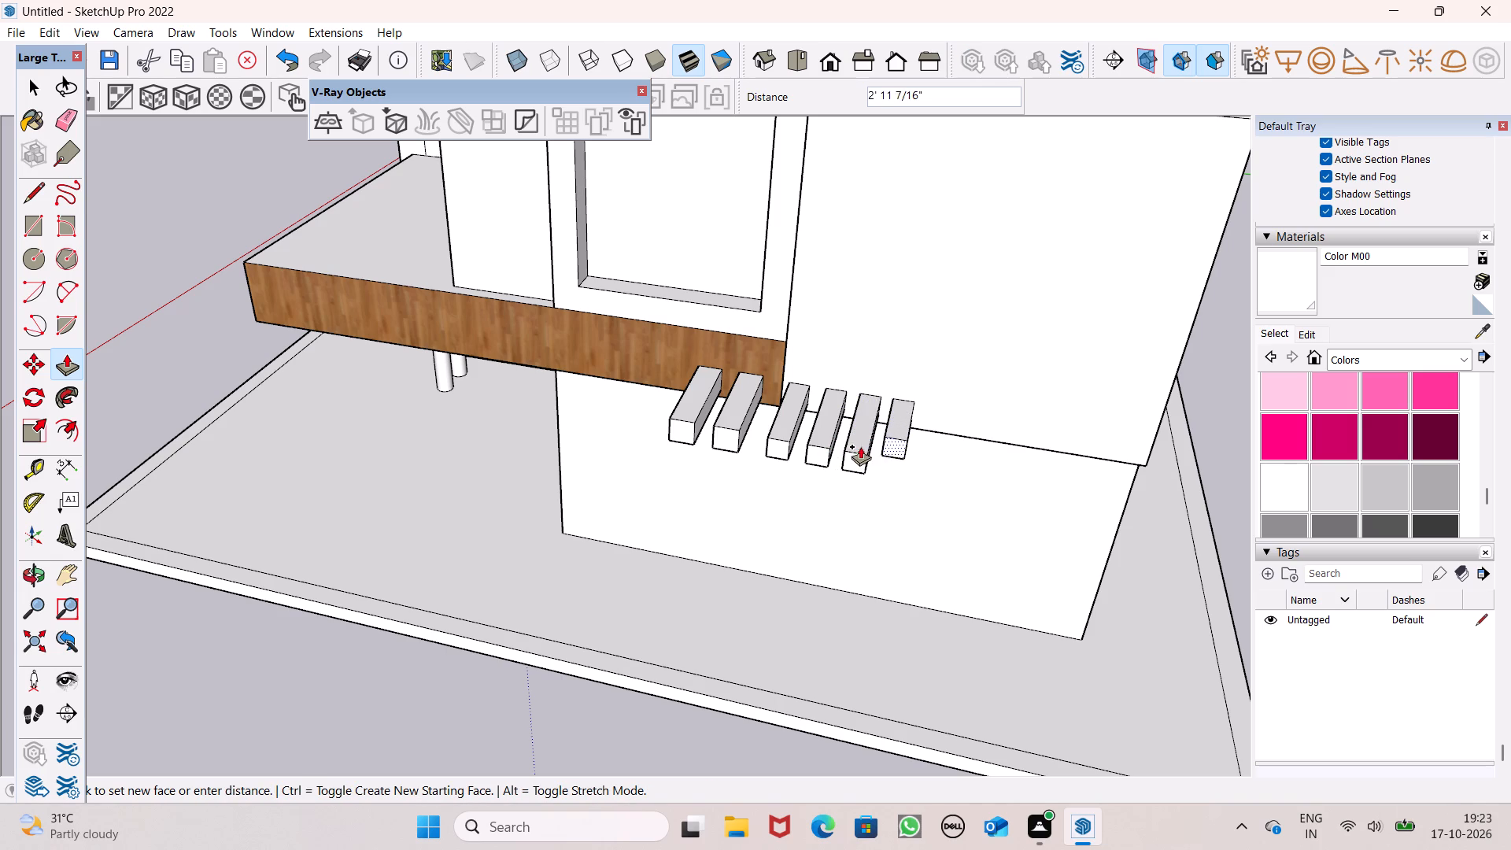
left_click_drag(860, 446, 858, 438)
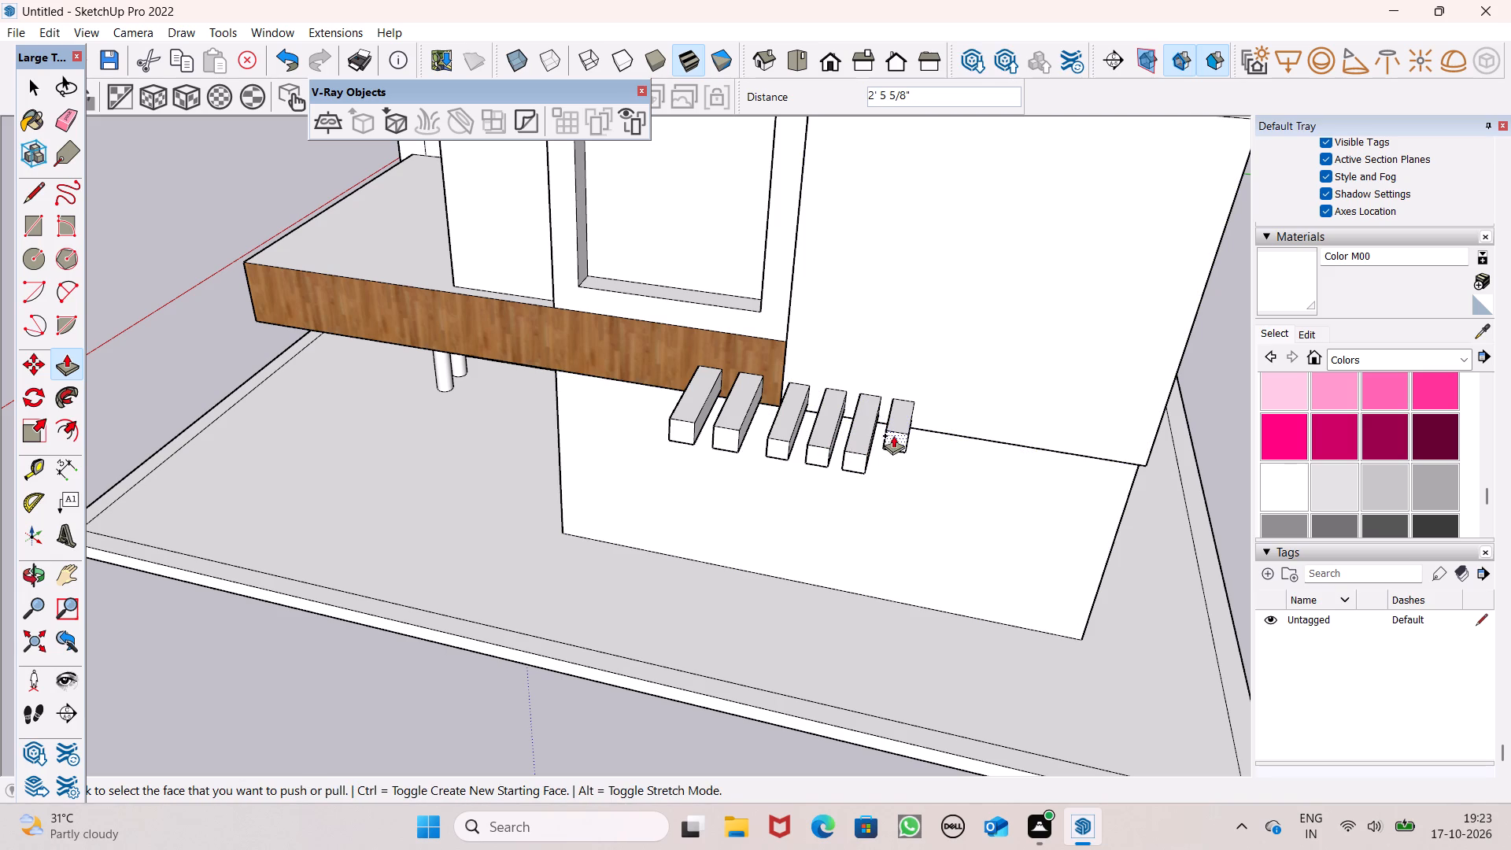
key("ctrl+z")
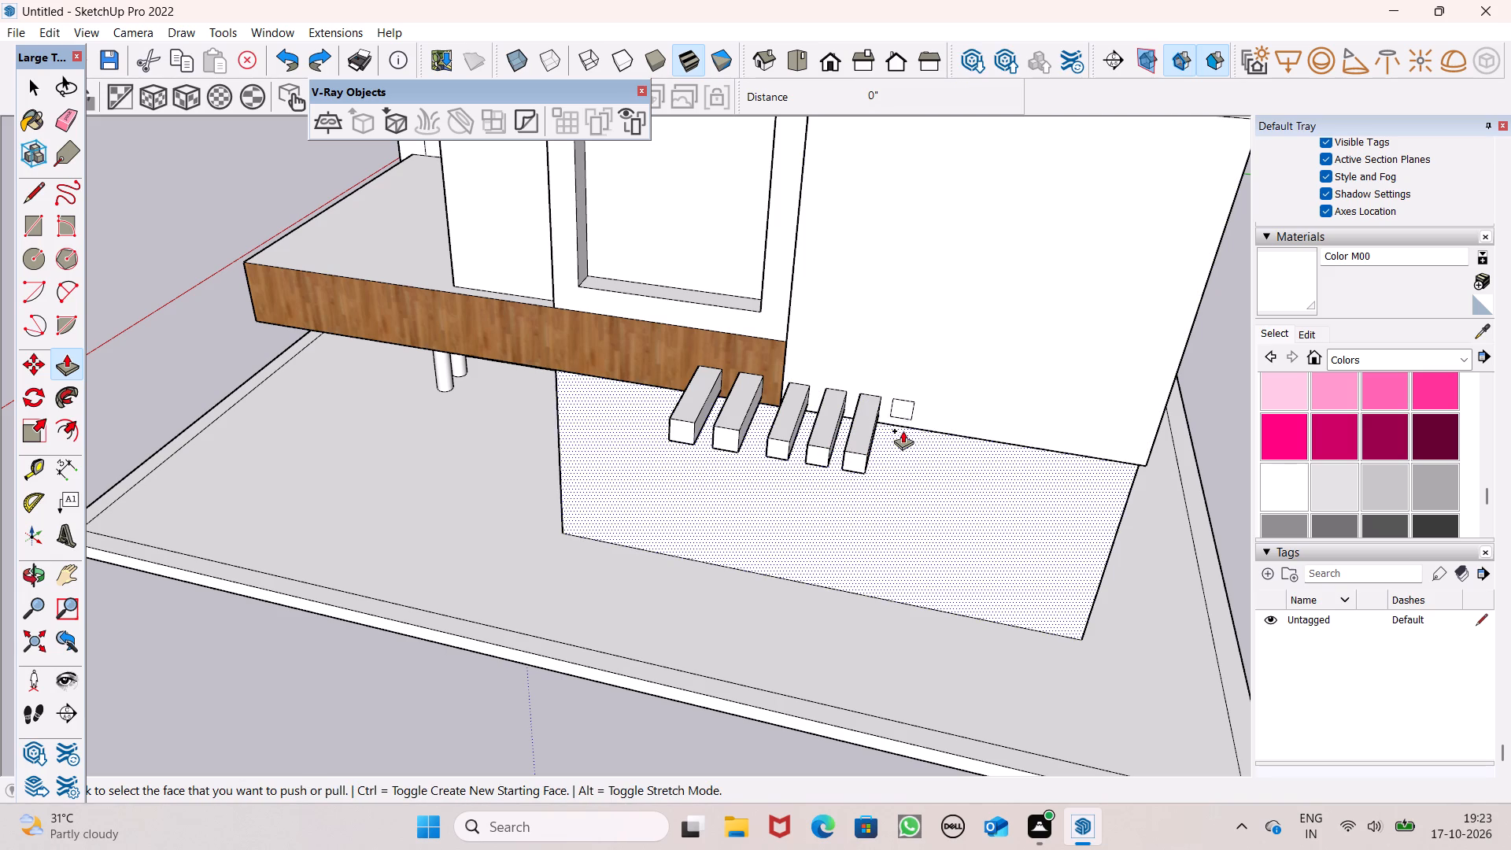
Extrude the last square in the row outward by 4' 4 1/4" to match the other beams.
left_click_drag(898, 408, 863, 459)
Examine the row of six beams and the whole house from above, below and the side.
scroll(840, 445, "down", 3)
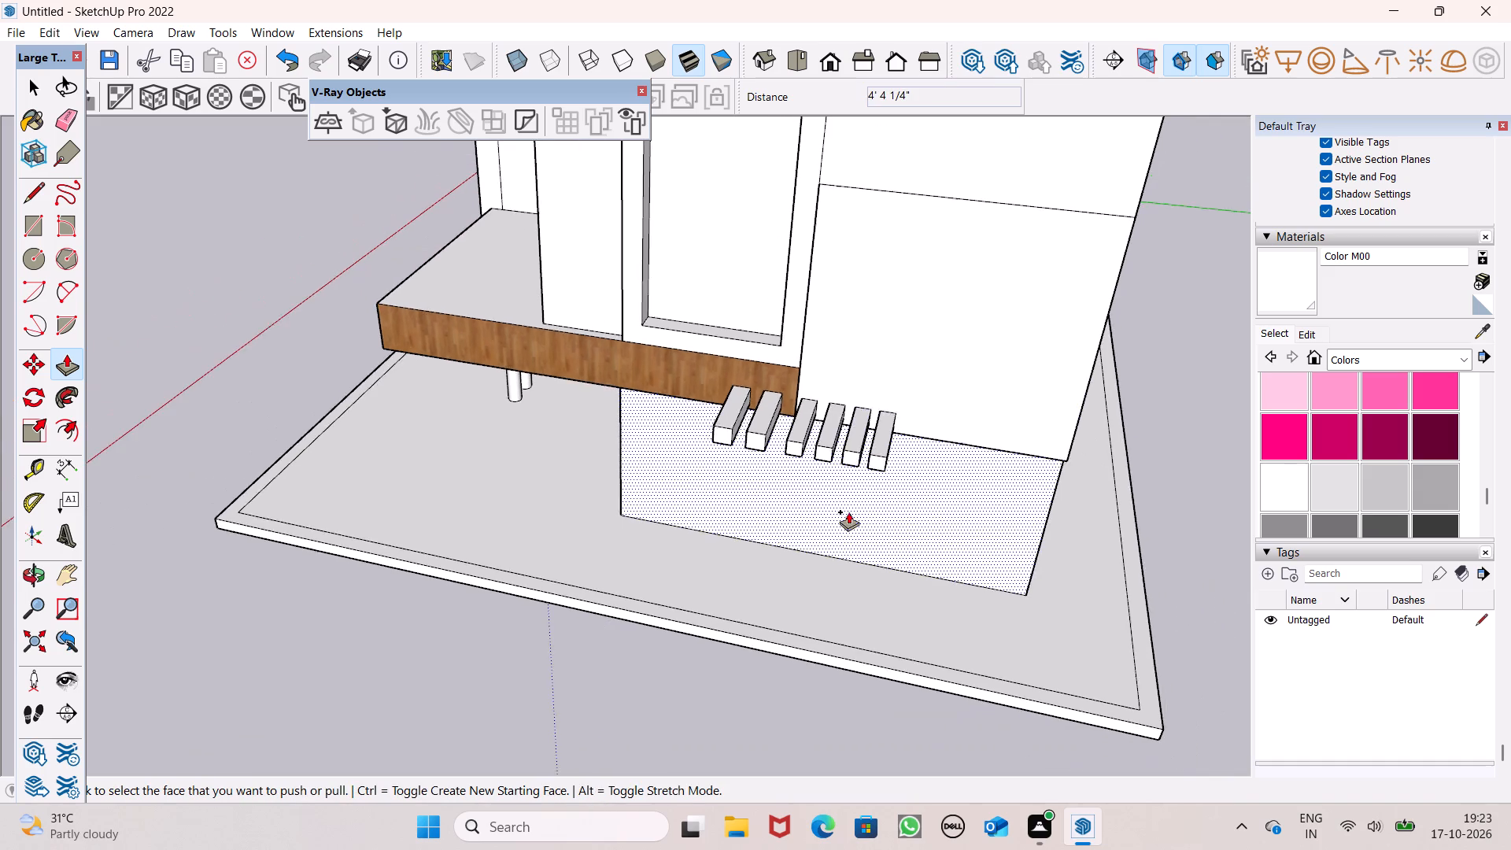
middle_click_drag(844, 520, 584, 513)
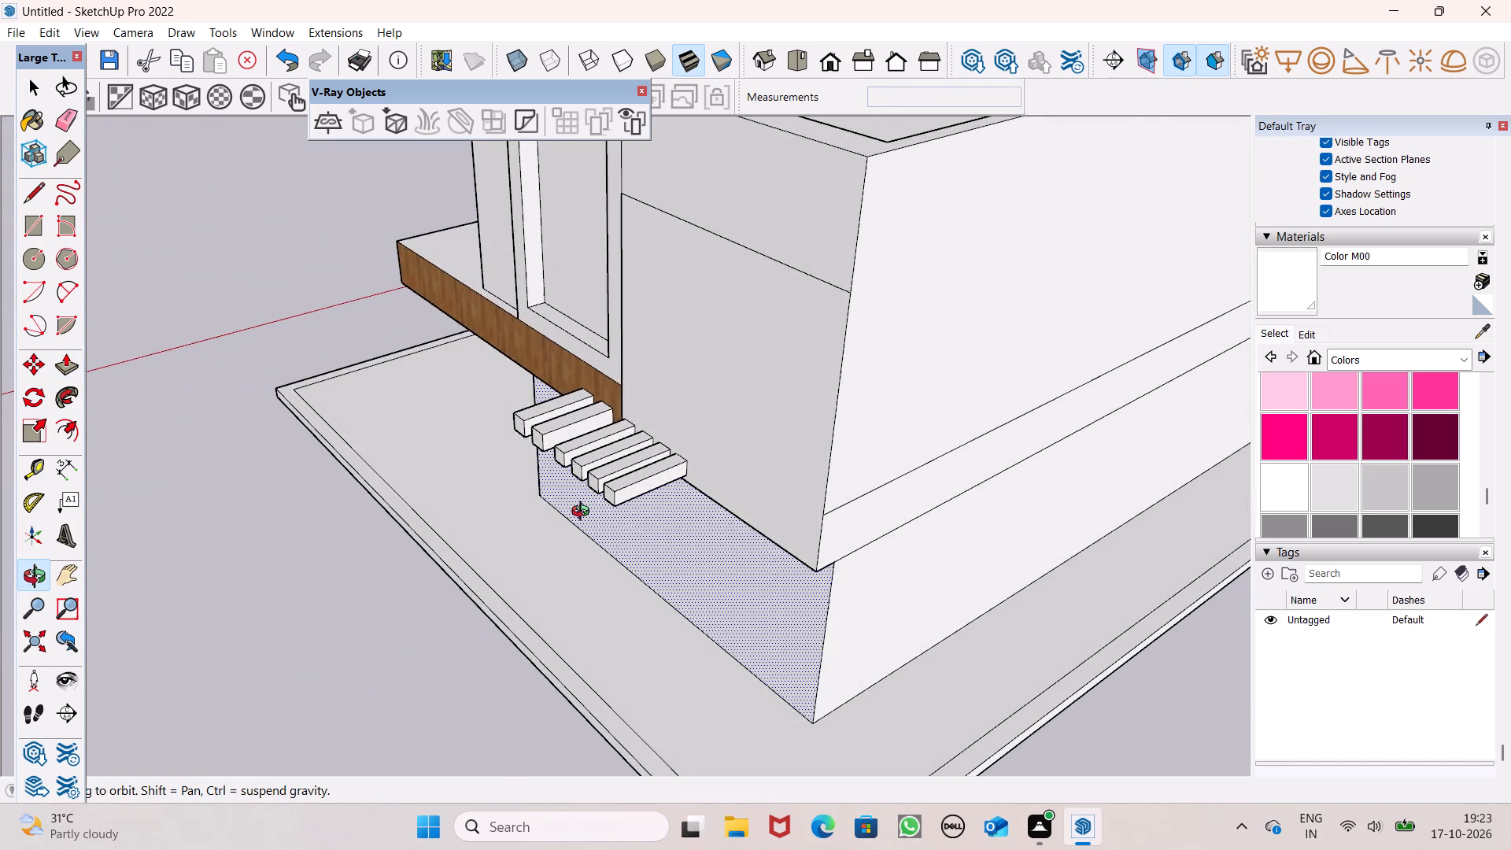
middle_click_drag(584, 513, 754, 582)
scroll(760, 586, "up", 6)
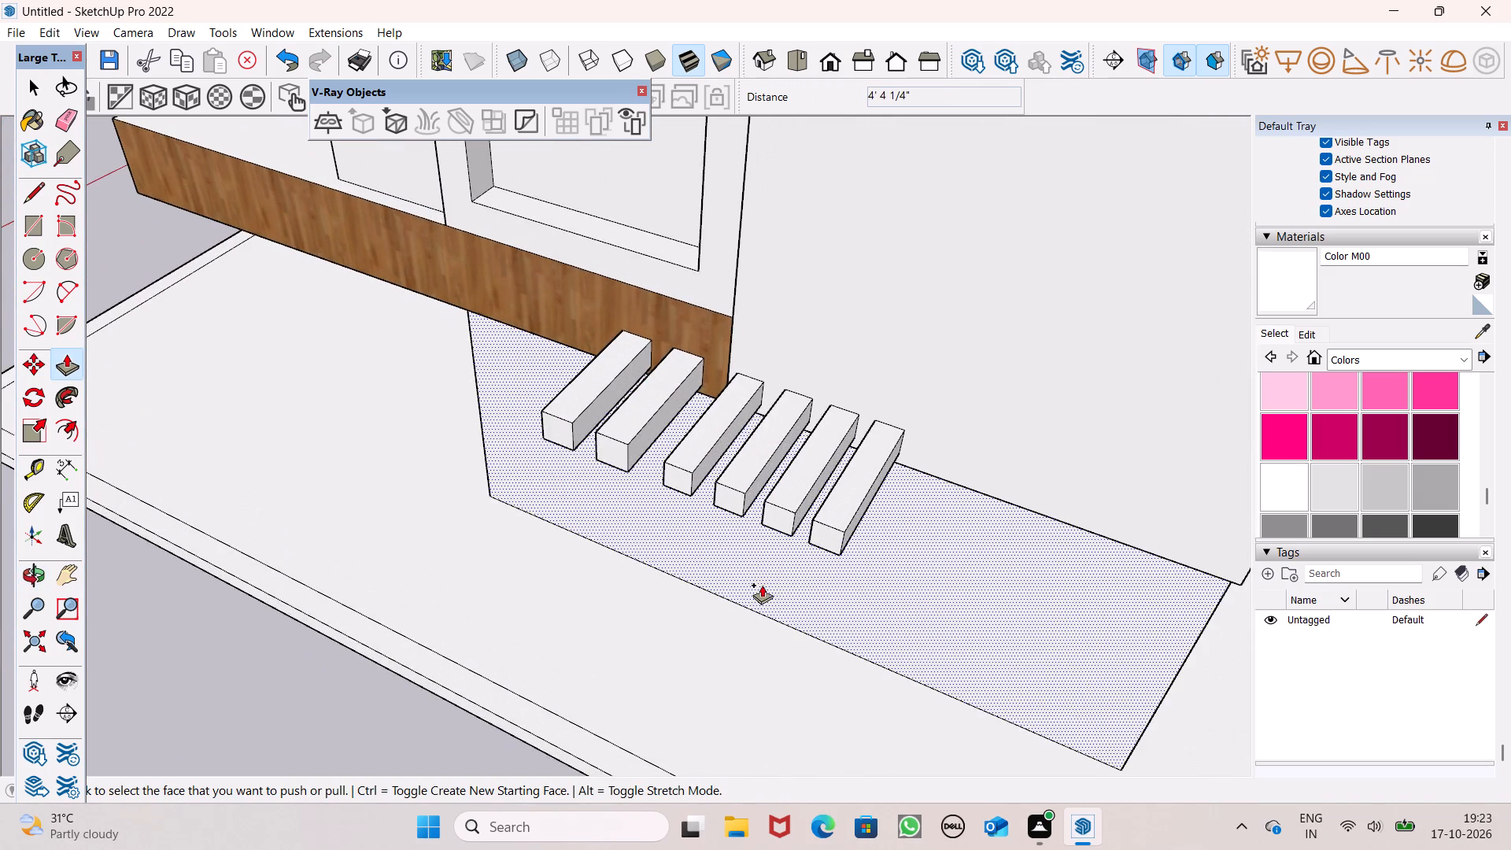
scroll(778, 571, "down", 6)
middle_click_drag(839, 607, 1340, 645)
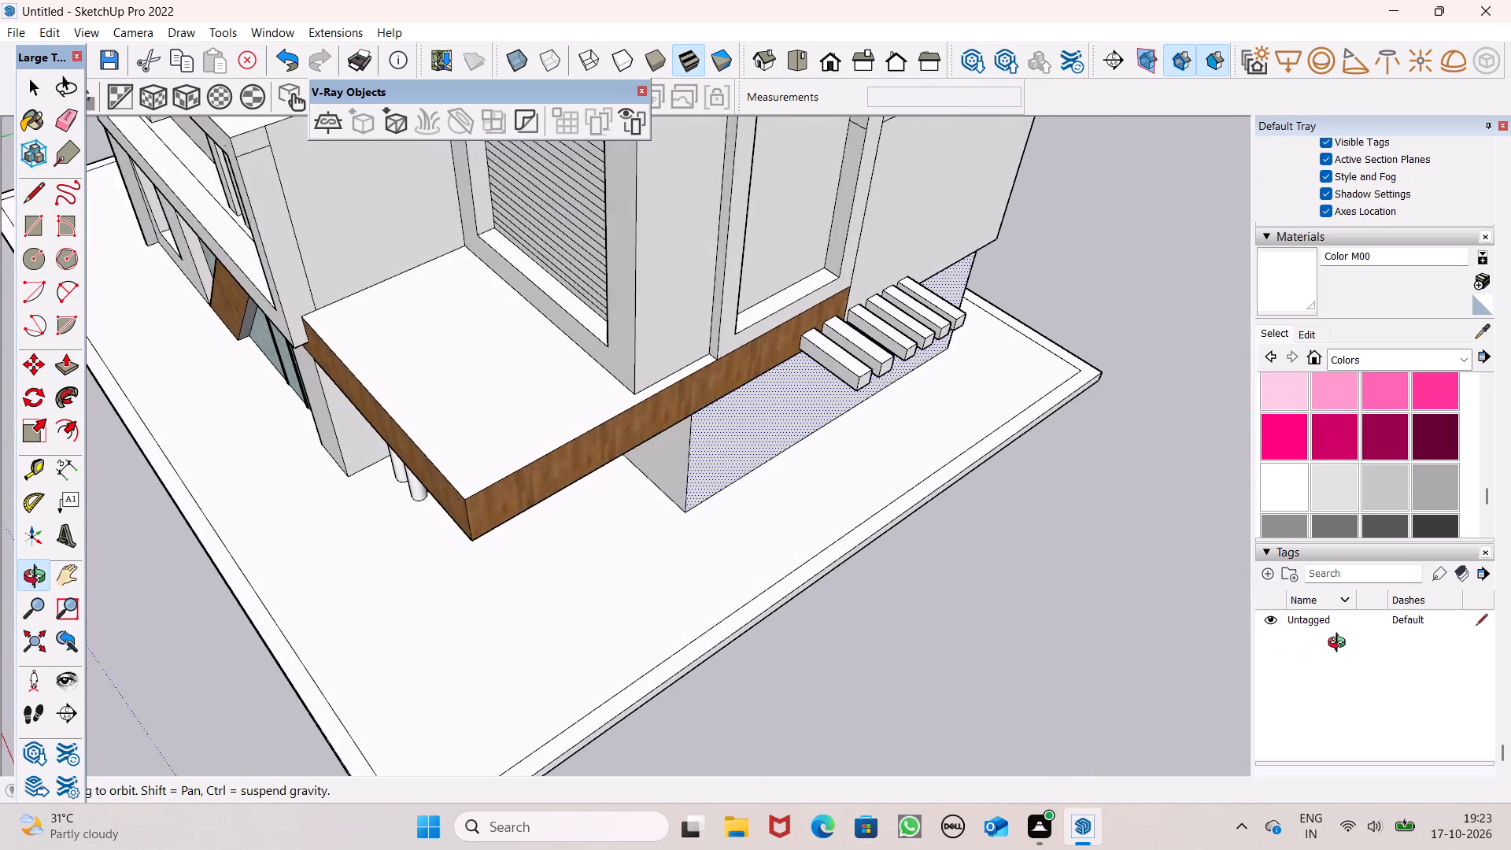
middle_click_drag(1340, 645, 987, 146)
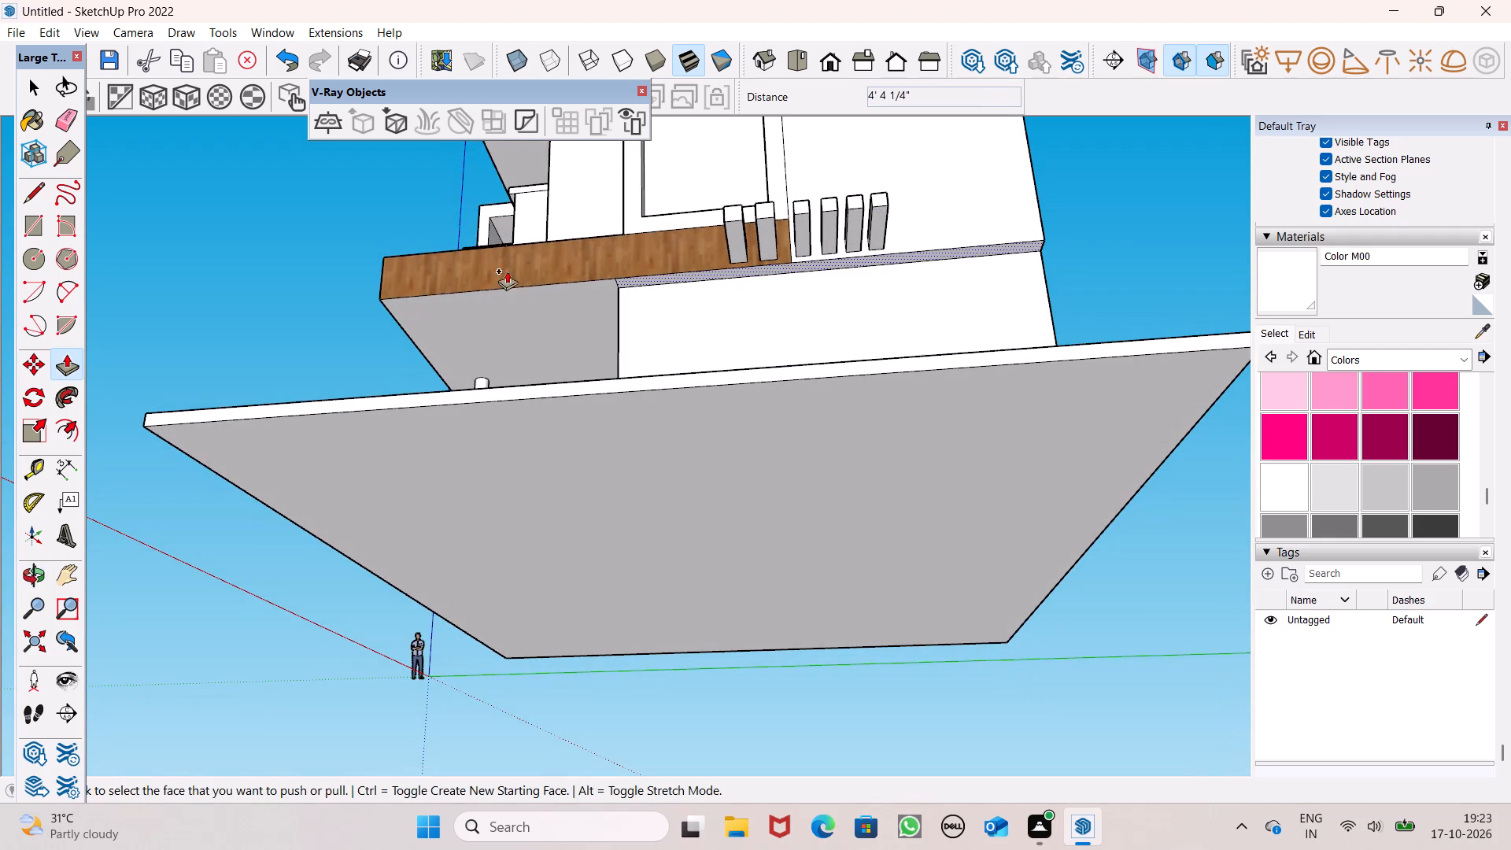
middle_click_drag(755, 338, 1081, 652)
scroll(834, 610, "down", 3)
middle_click_drag(1045, 671, 910, 746)
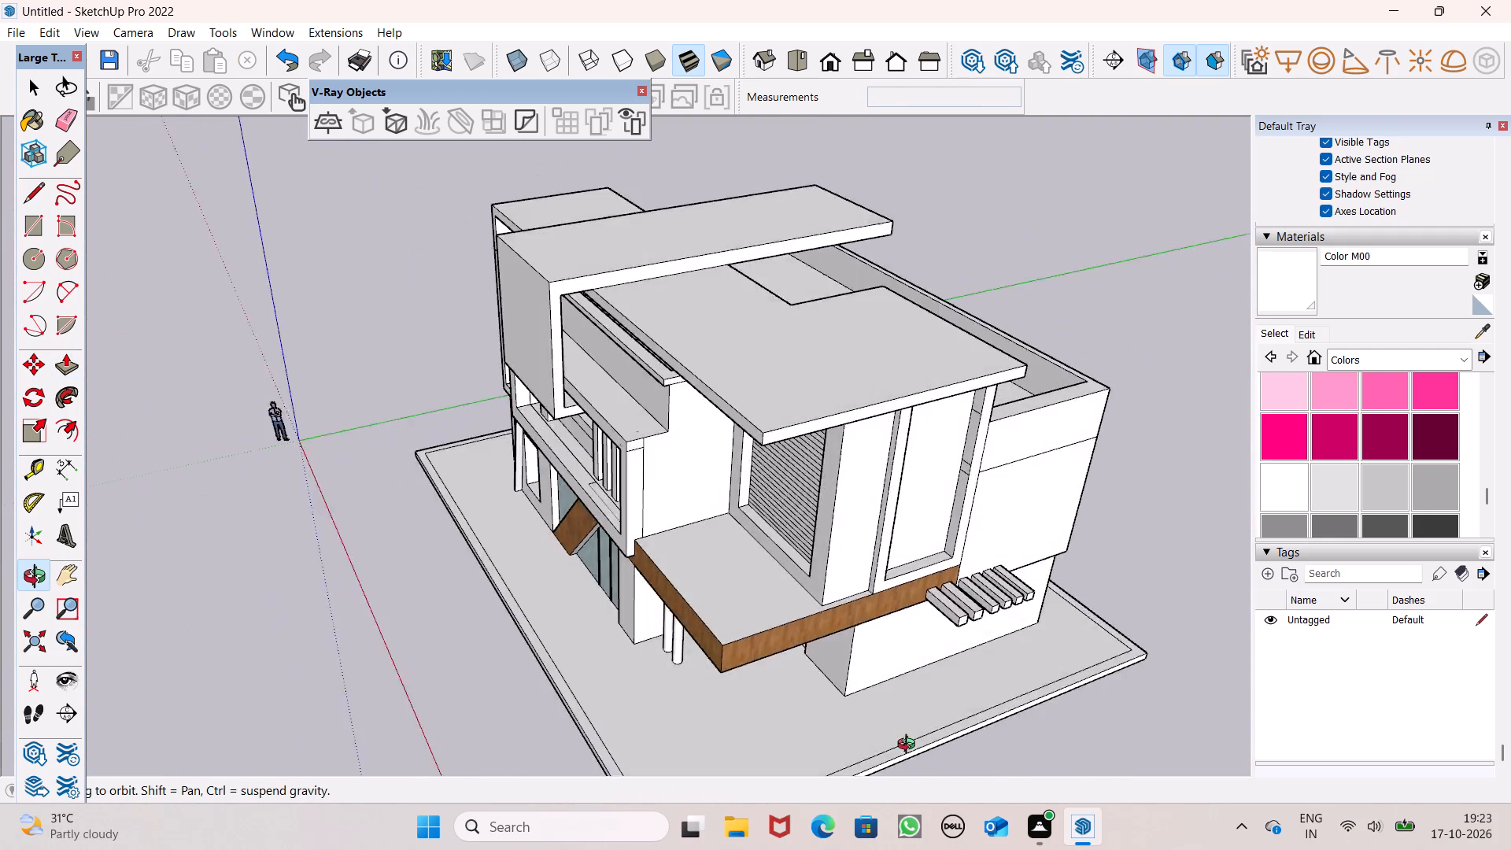
middle_click_drag(910, 746, 882, 635)
scroll(891, 552, "down", 2)
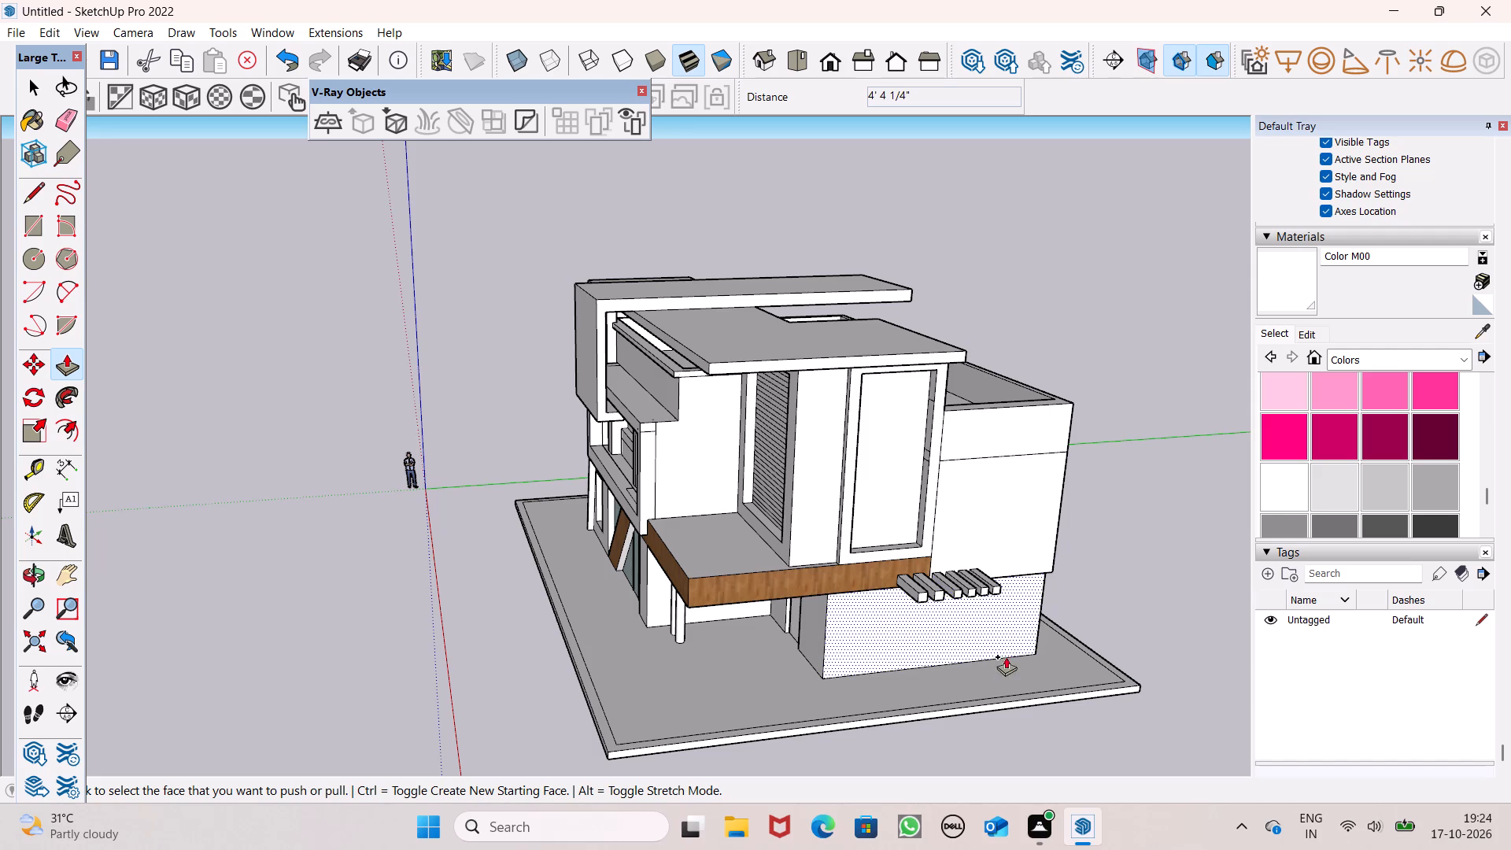
Draw a line about 8' 3" long across the undersides of the six beams near their outer ends, from the first beam to the last.
middle_click_drag(1006, 662, 815, 382)
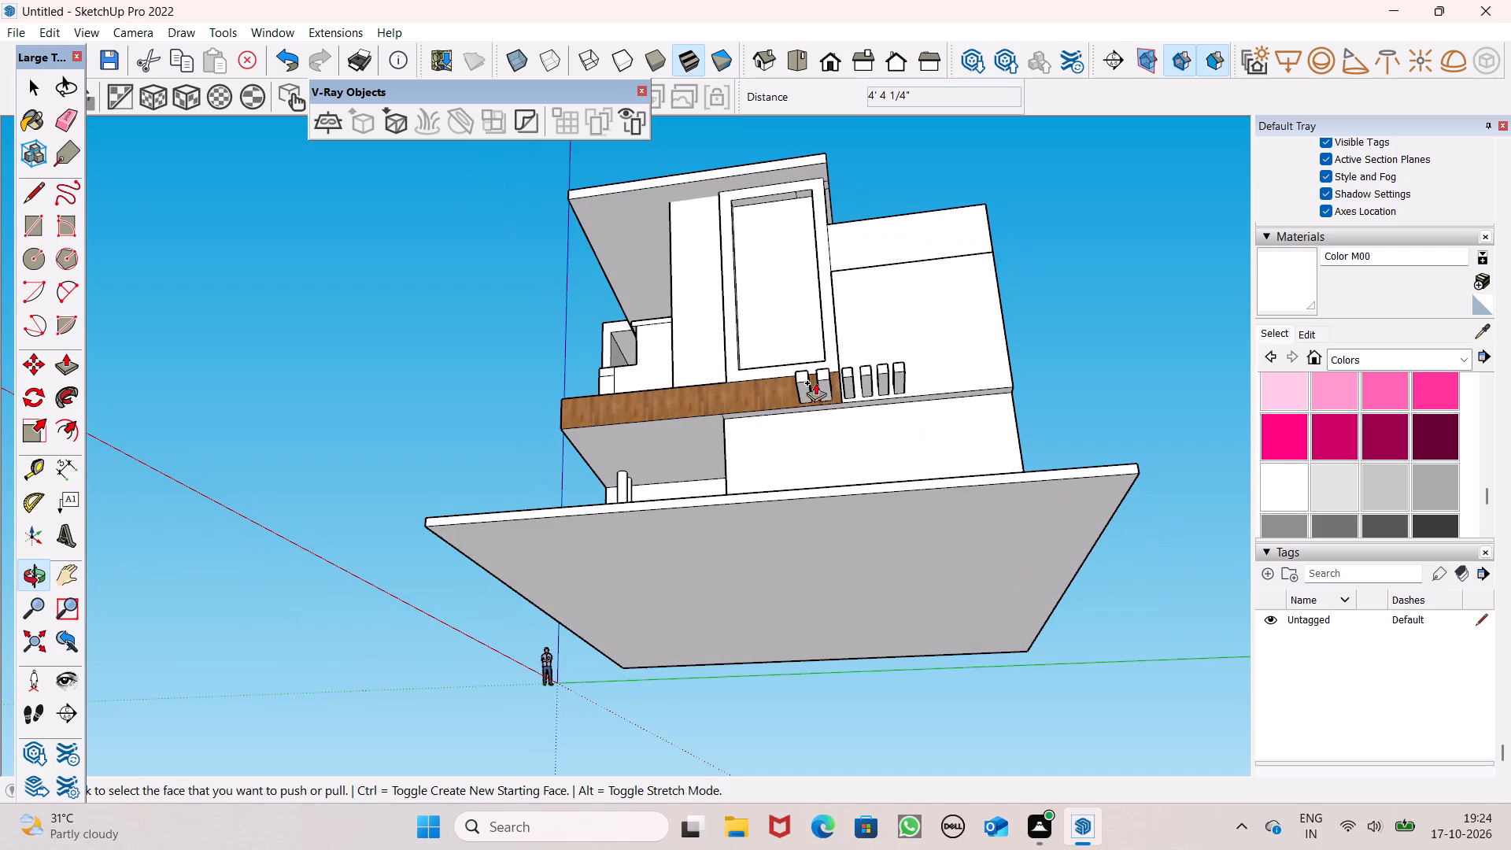
left_click(30, 190)
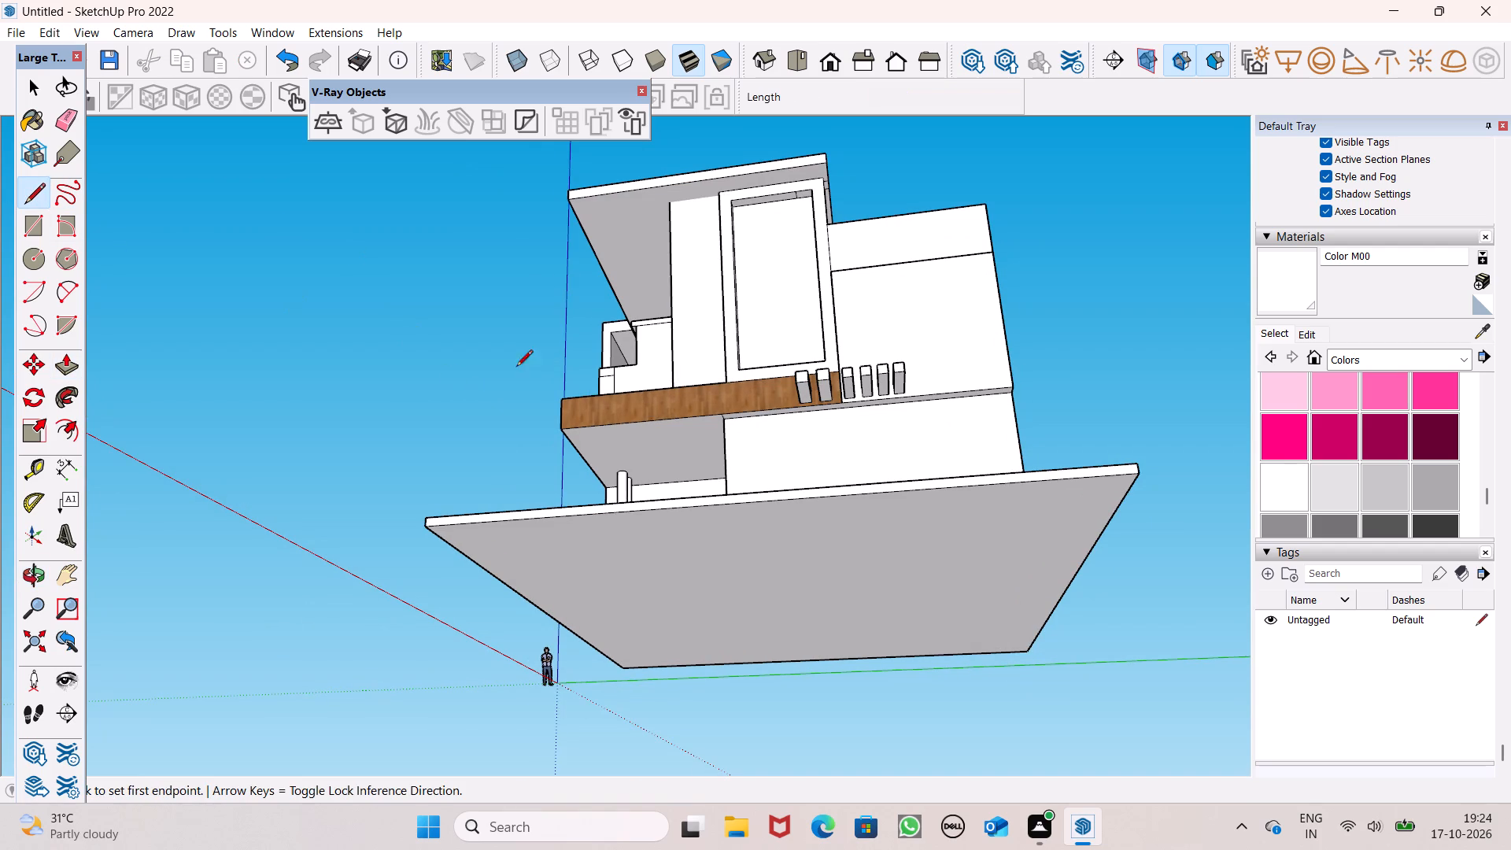
scroll(781, 408, "up", 2)
scroll(853, 397, "up", 6)
middle_click_drag(821, 391, 767, 333)
scroll(789, 379, "up", 1)
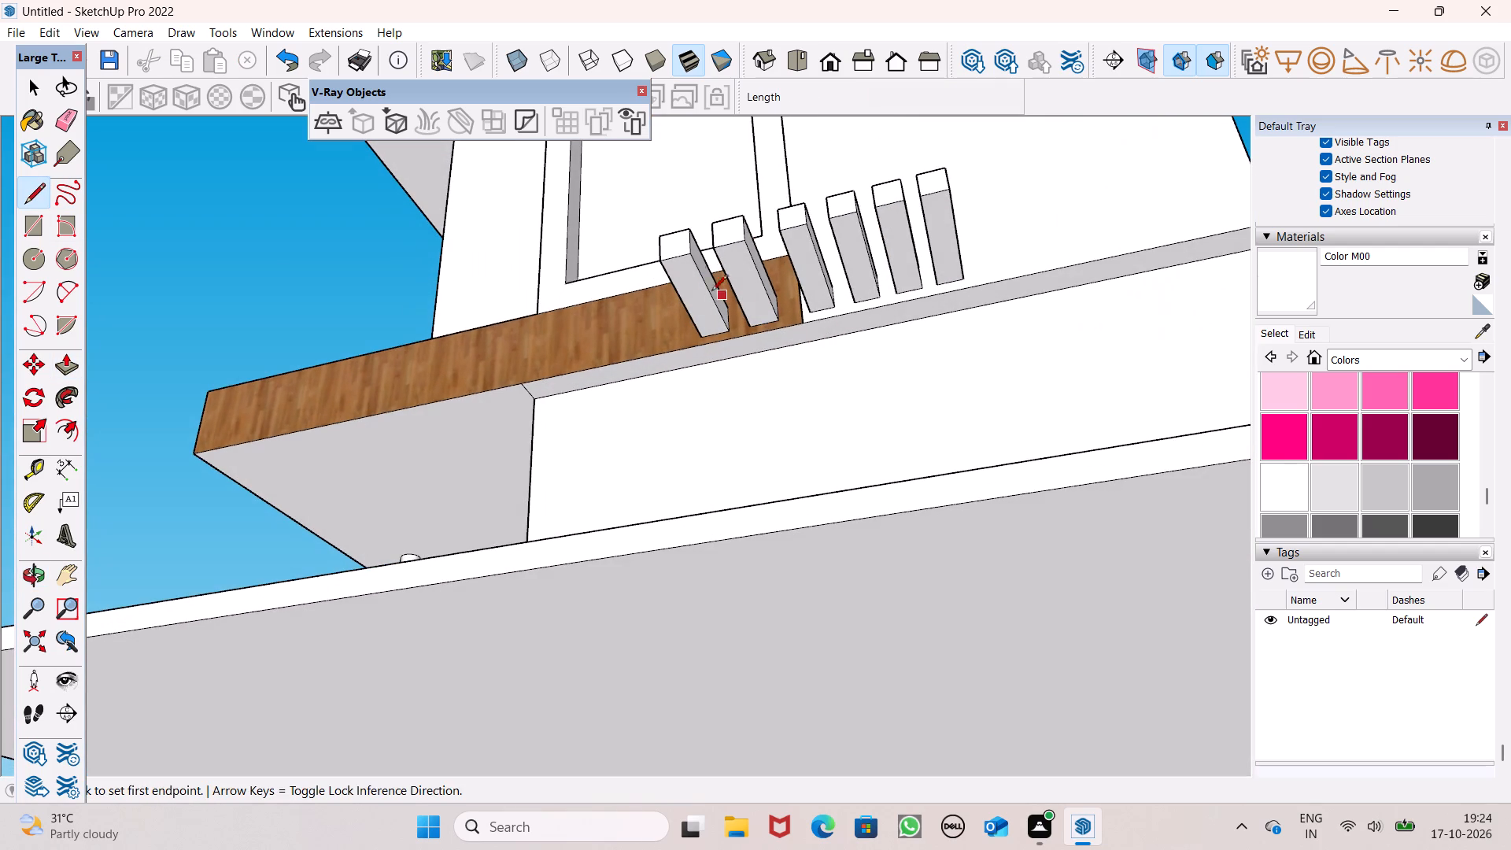
left_click(671, 282)
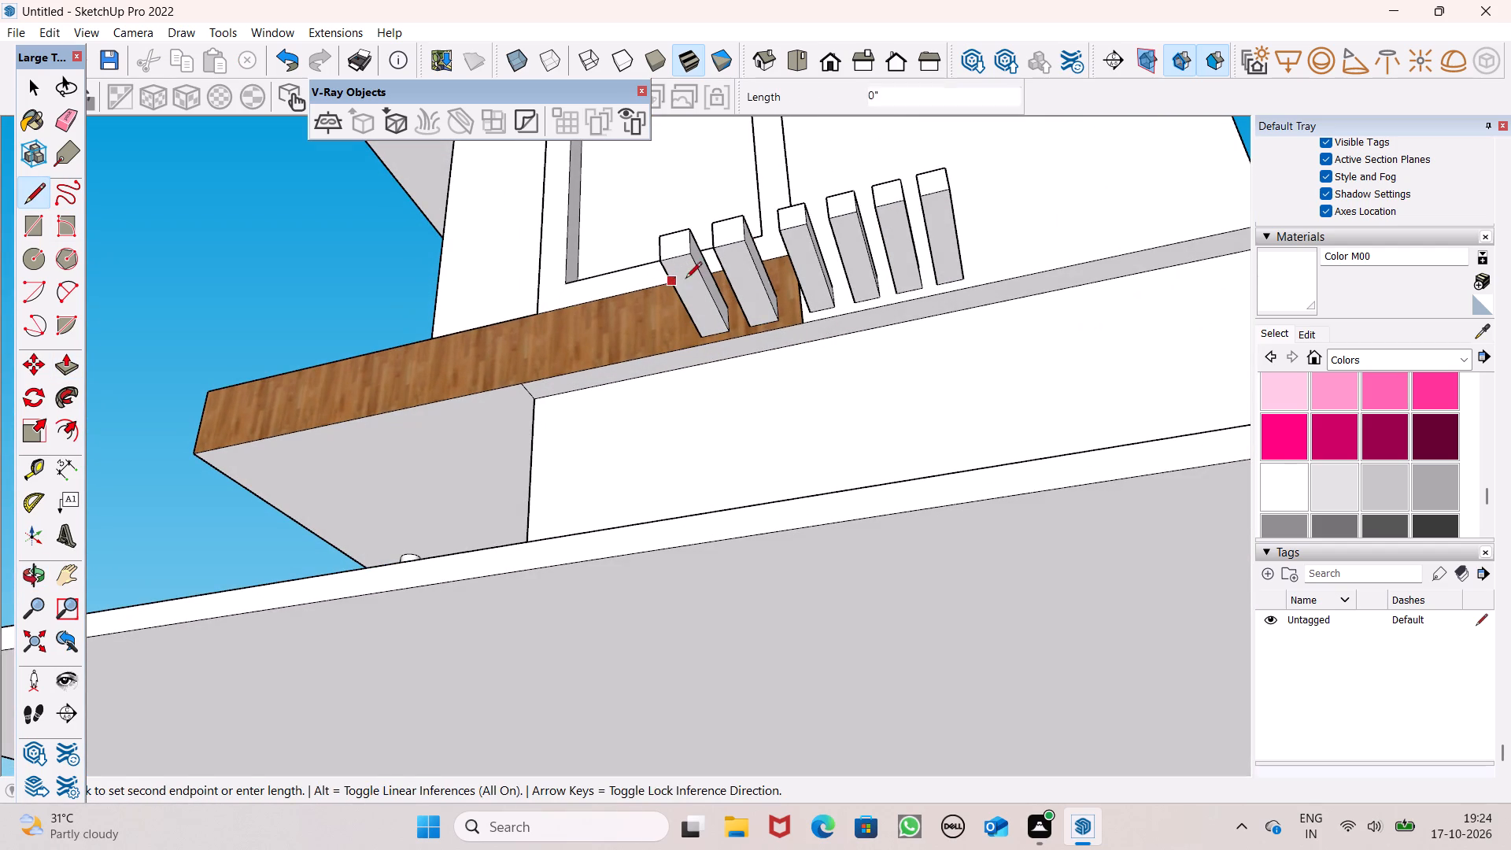
left_click(948, 213)
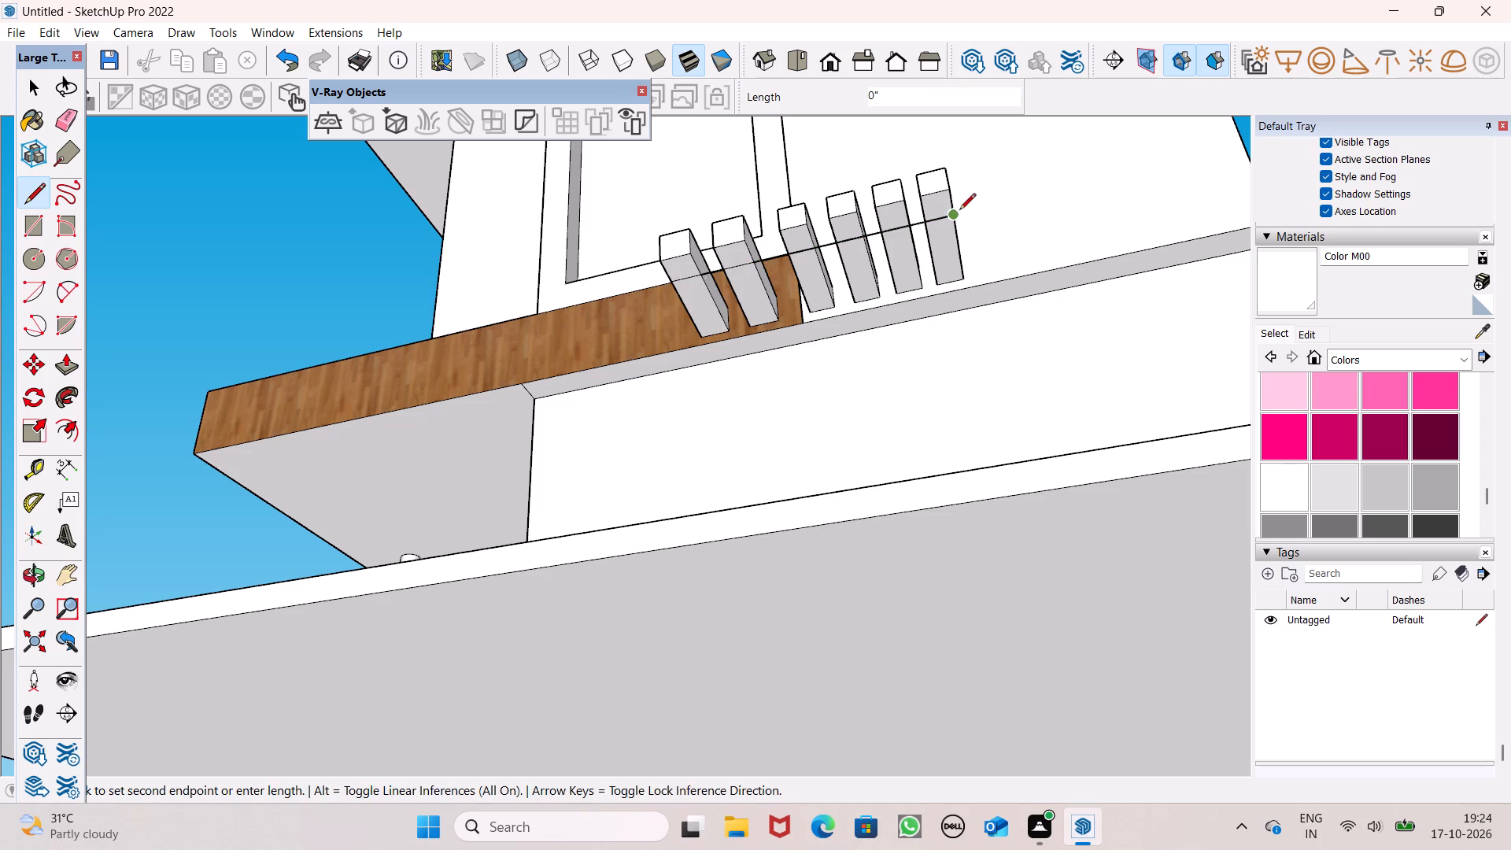
key("space")
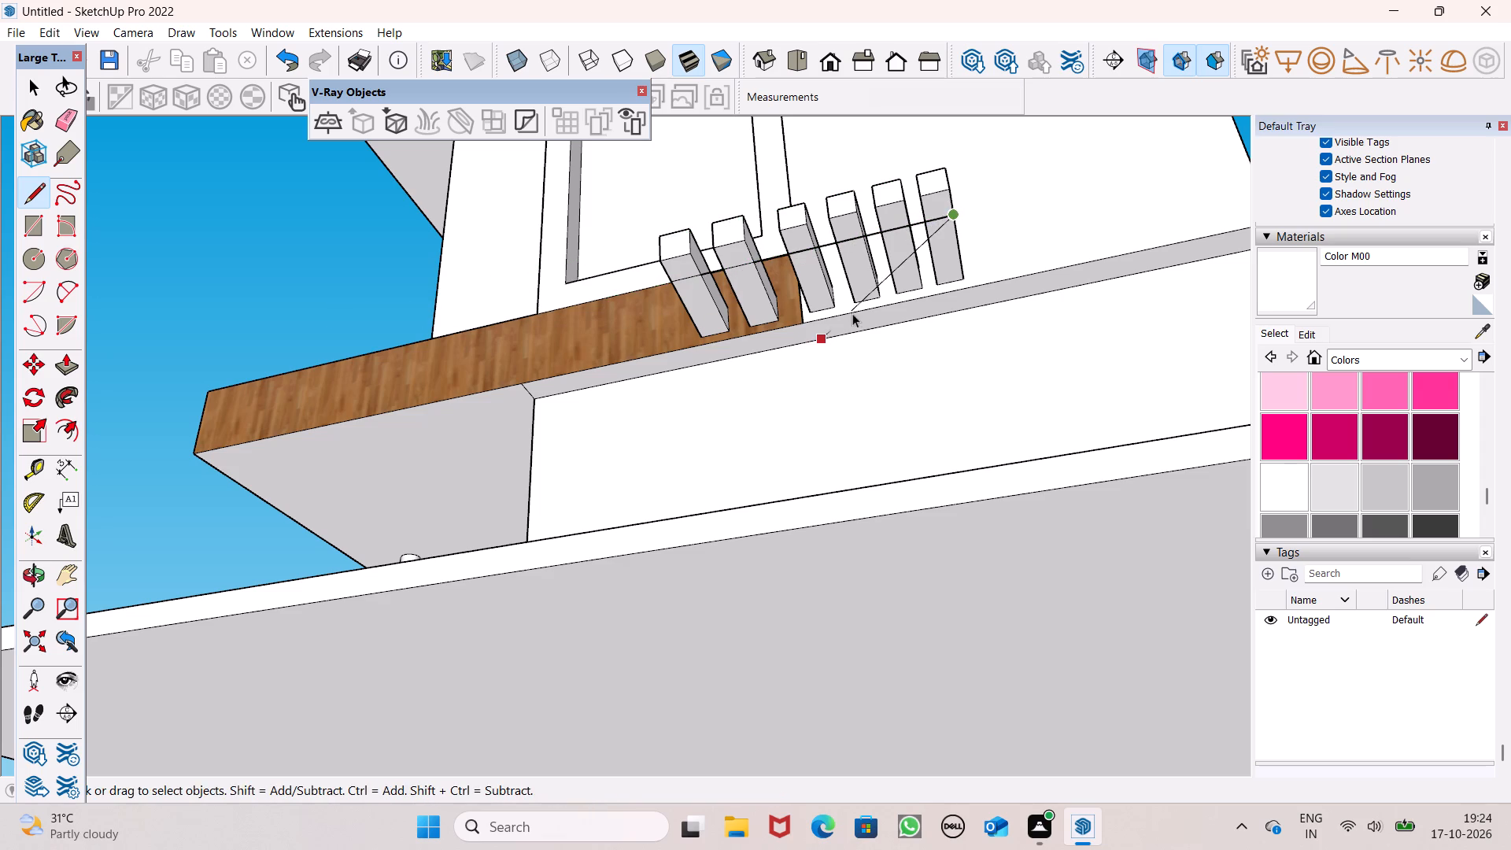
Erase the connecting line in the gap between the first two beams and onward from the second beam to the last.
middle_click_drag(893, 284, 945, 313)
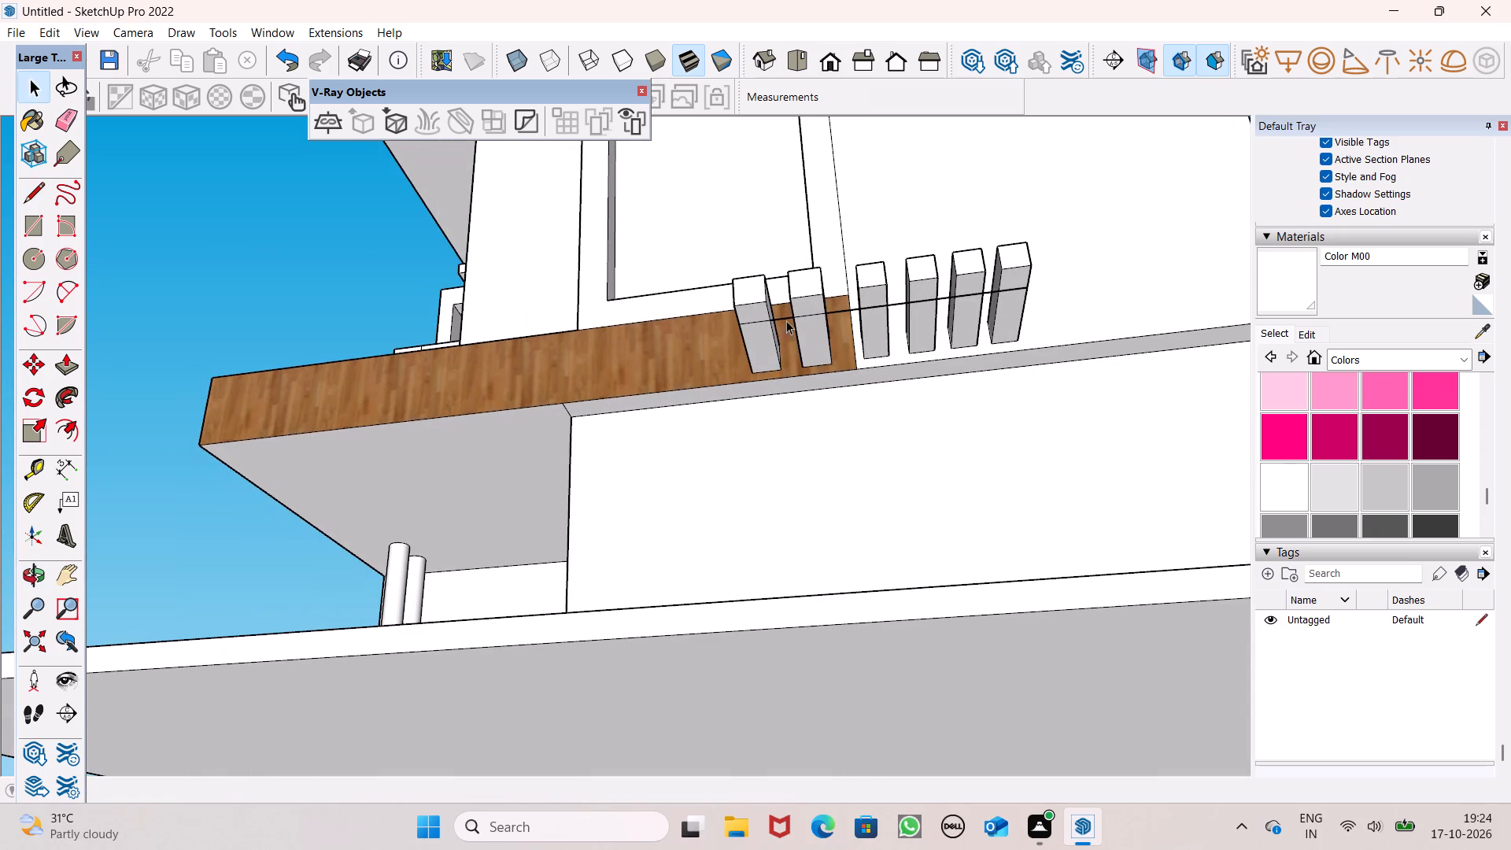
scroll(791, 337, "up", 1)
middle_click_drag(781, 377, 777, 361)
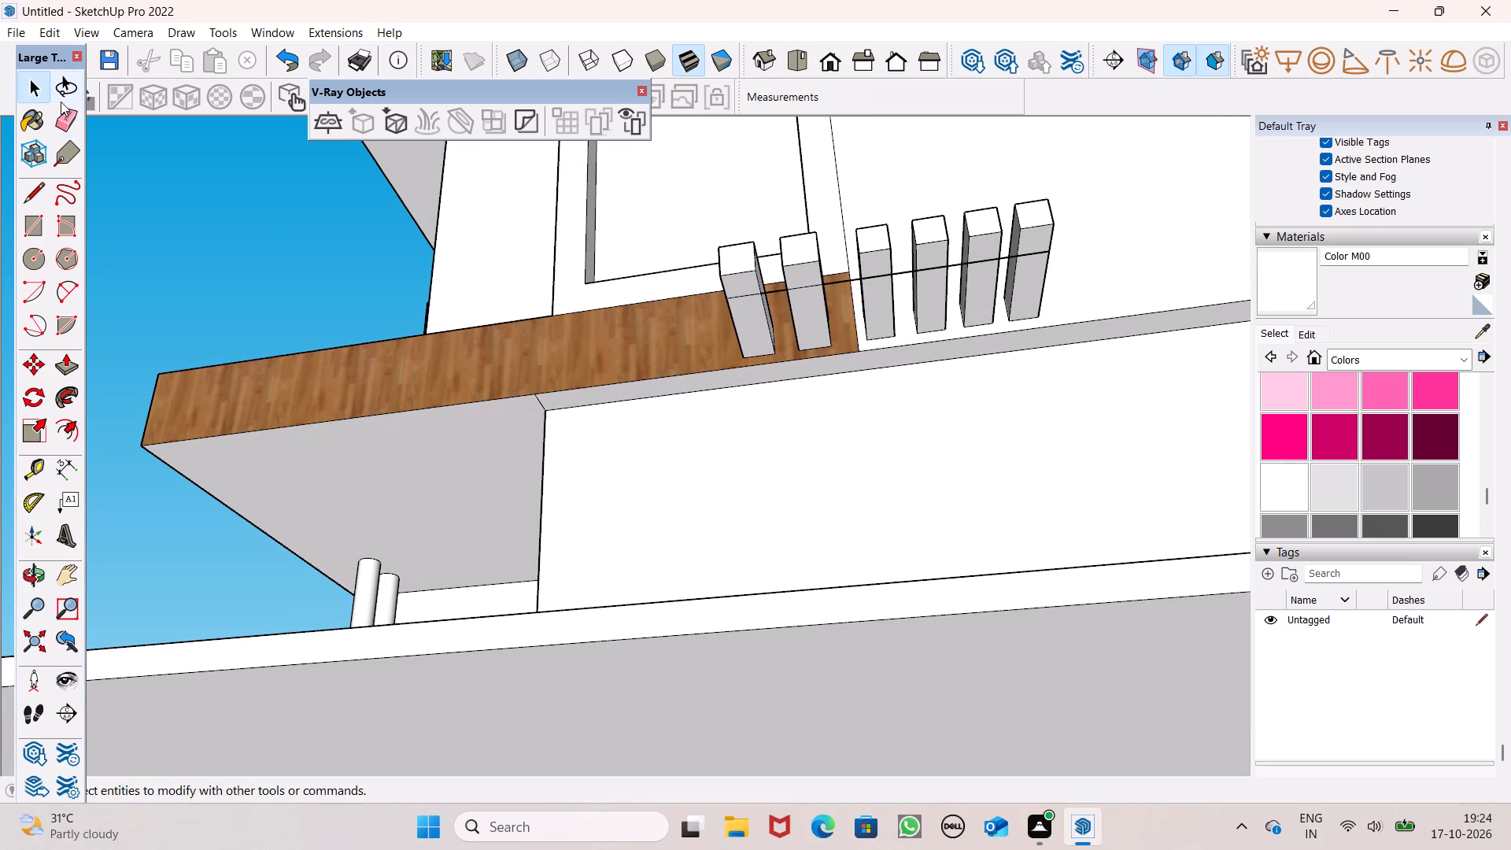
left_click(62, 110)
scroll(773, 300, "up", 3)
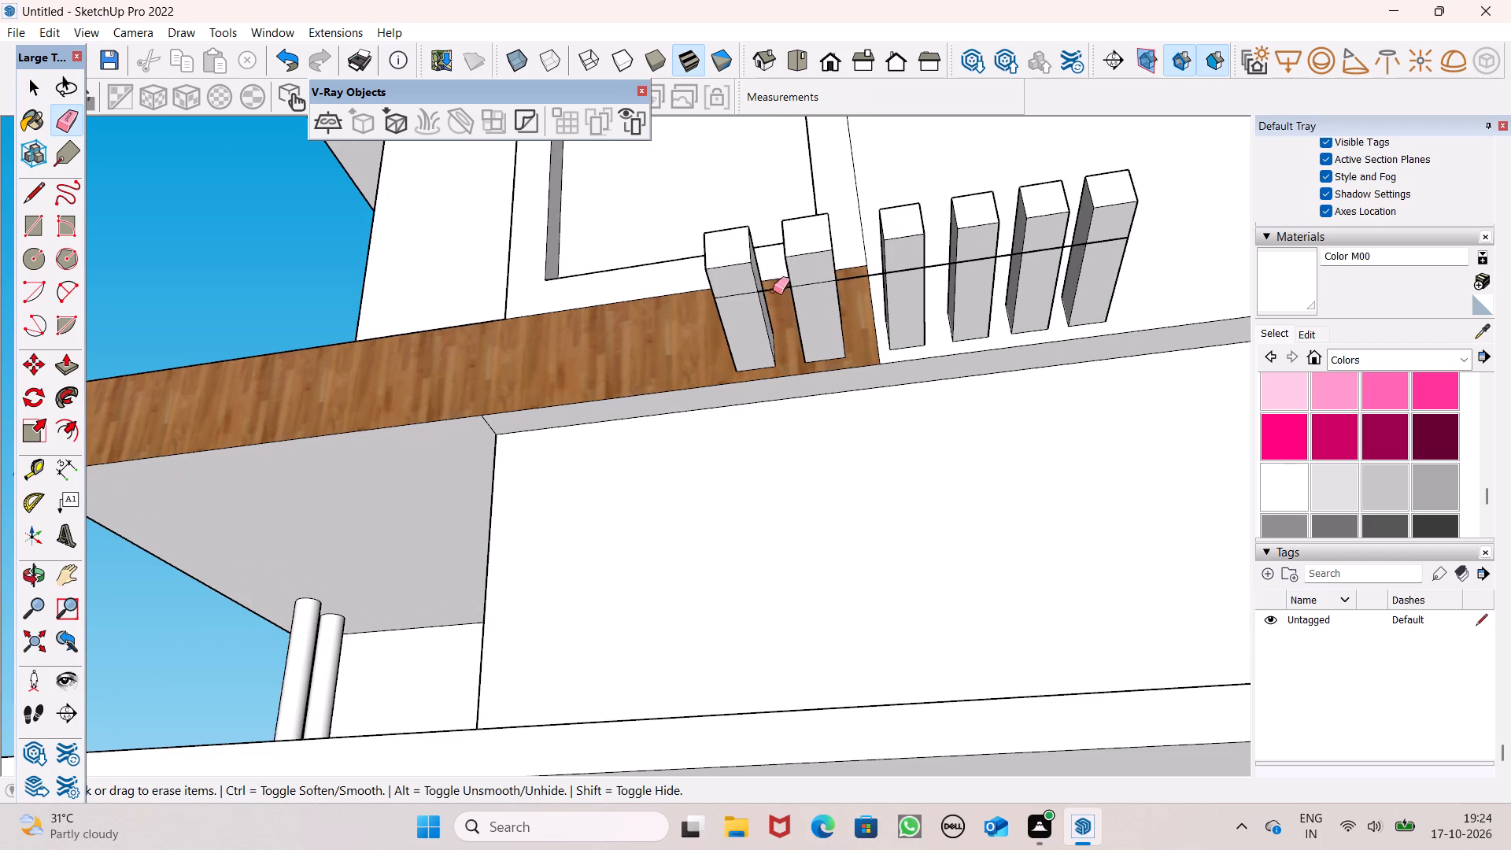
left_click(773, 280)
left_click(771, 286)
left_click(864, 274)
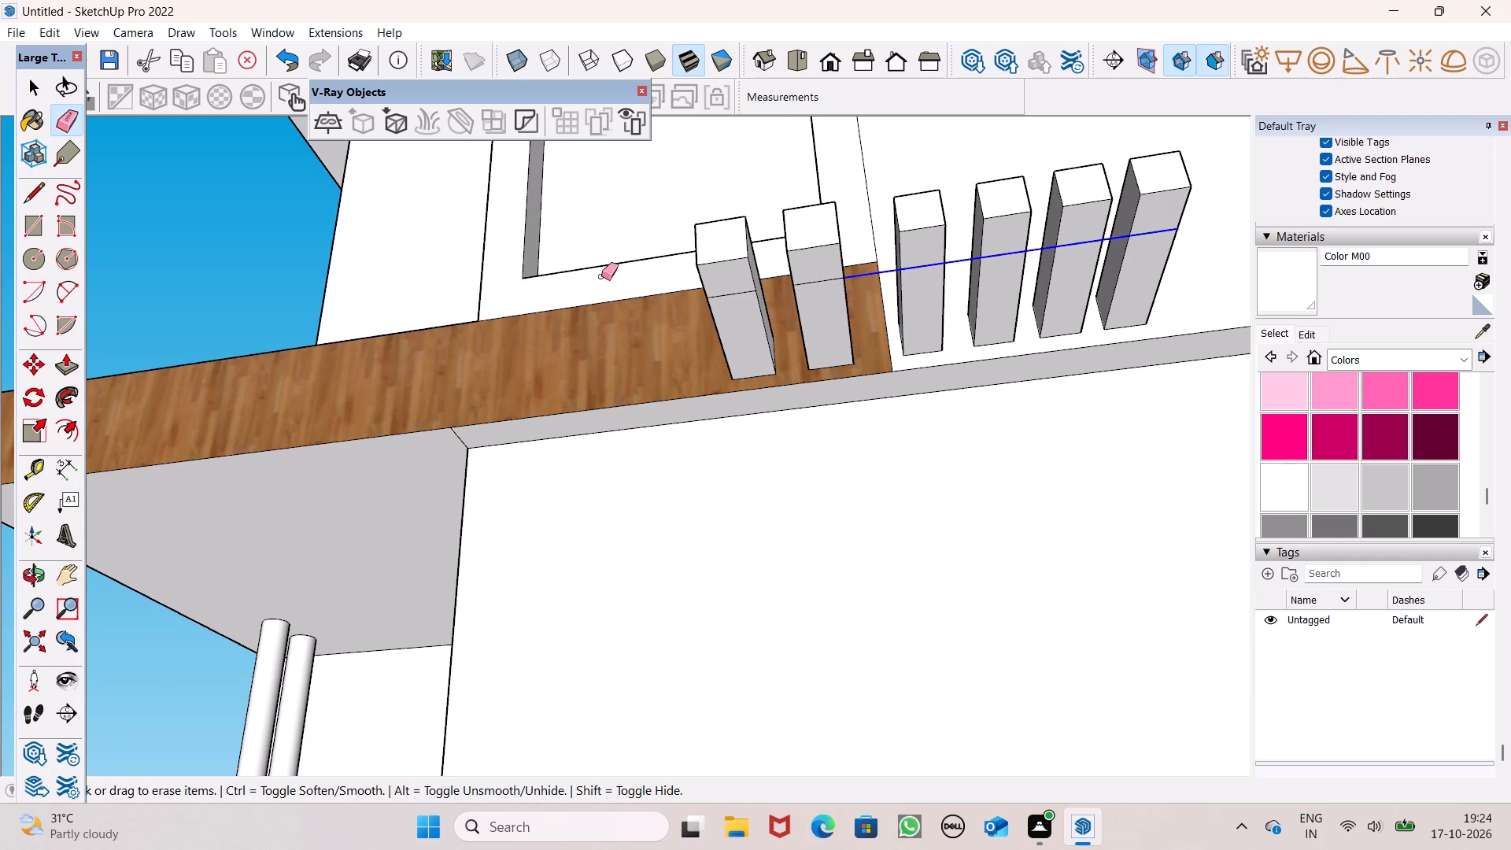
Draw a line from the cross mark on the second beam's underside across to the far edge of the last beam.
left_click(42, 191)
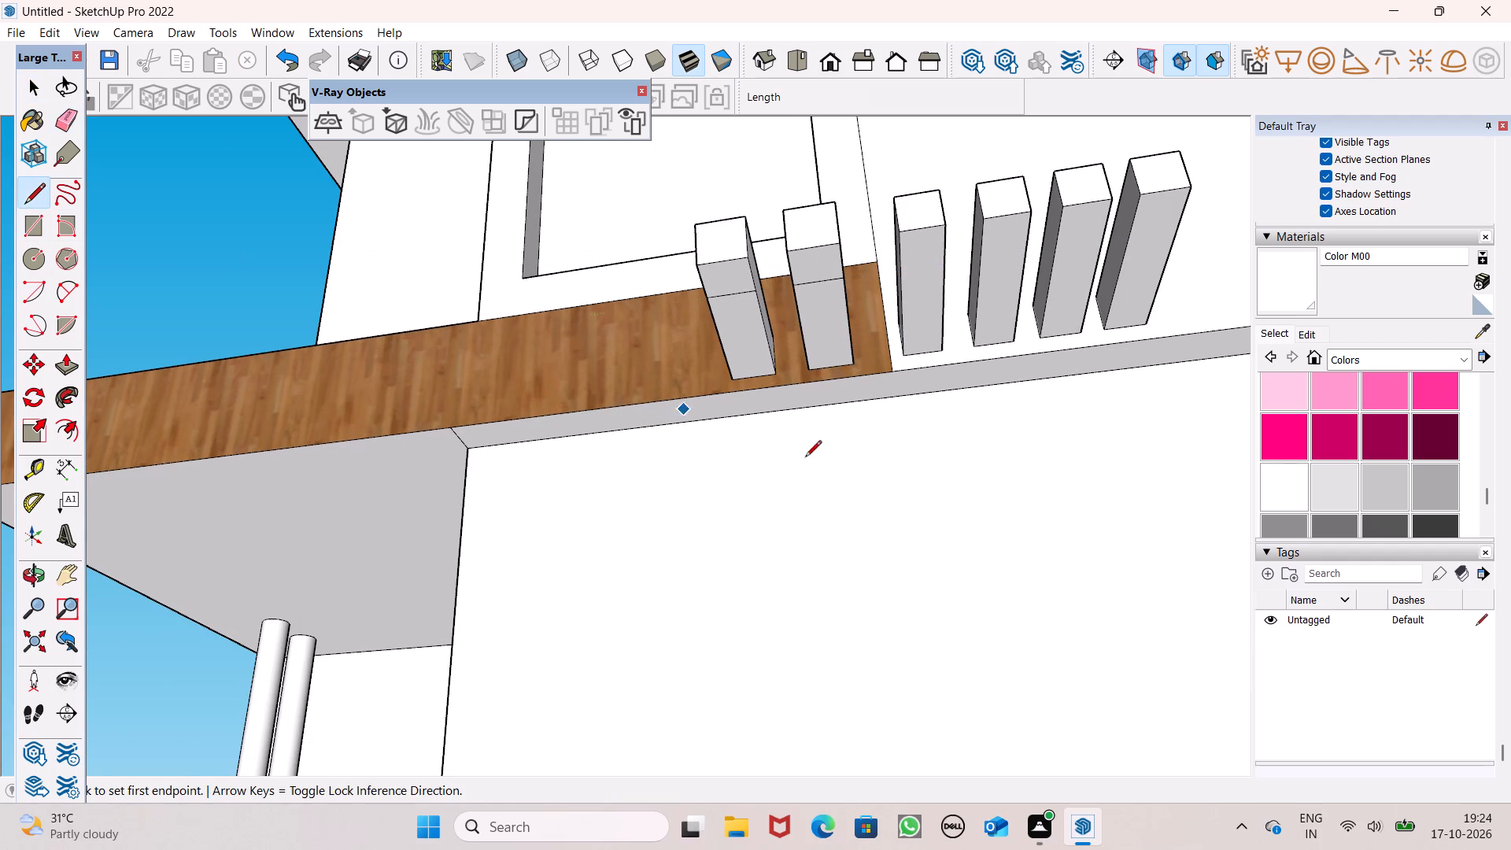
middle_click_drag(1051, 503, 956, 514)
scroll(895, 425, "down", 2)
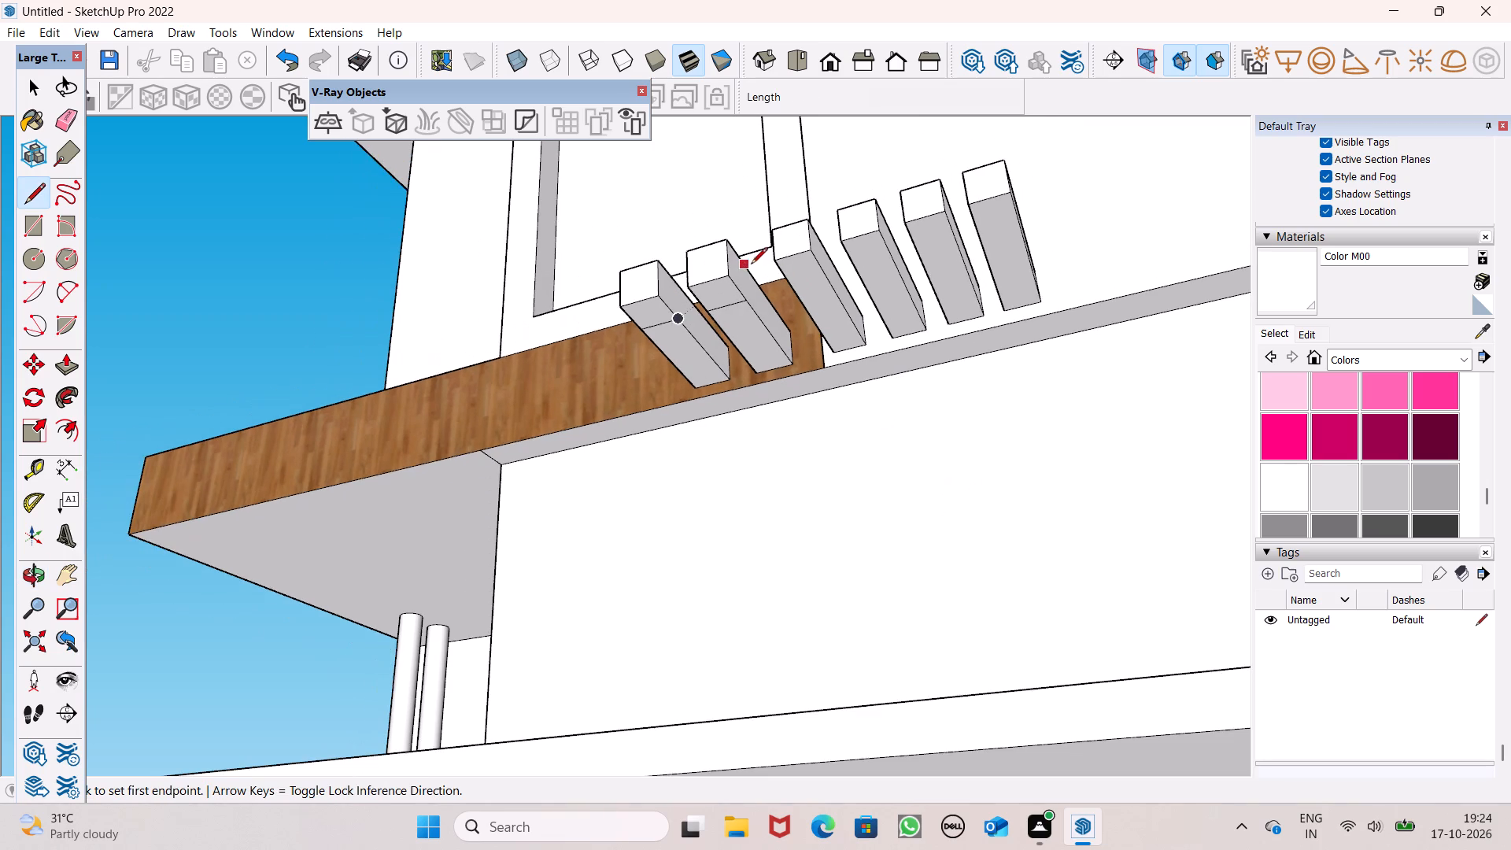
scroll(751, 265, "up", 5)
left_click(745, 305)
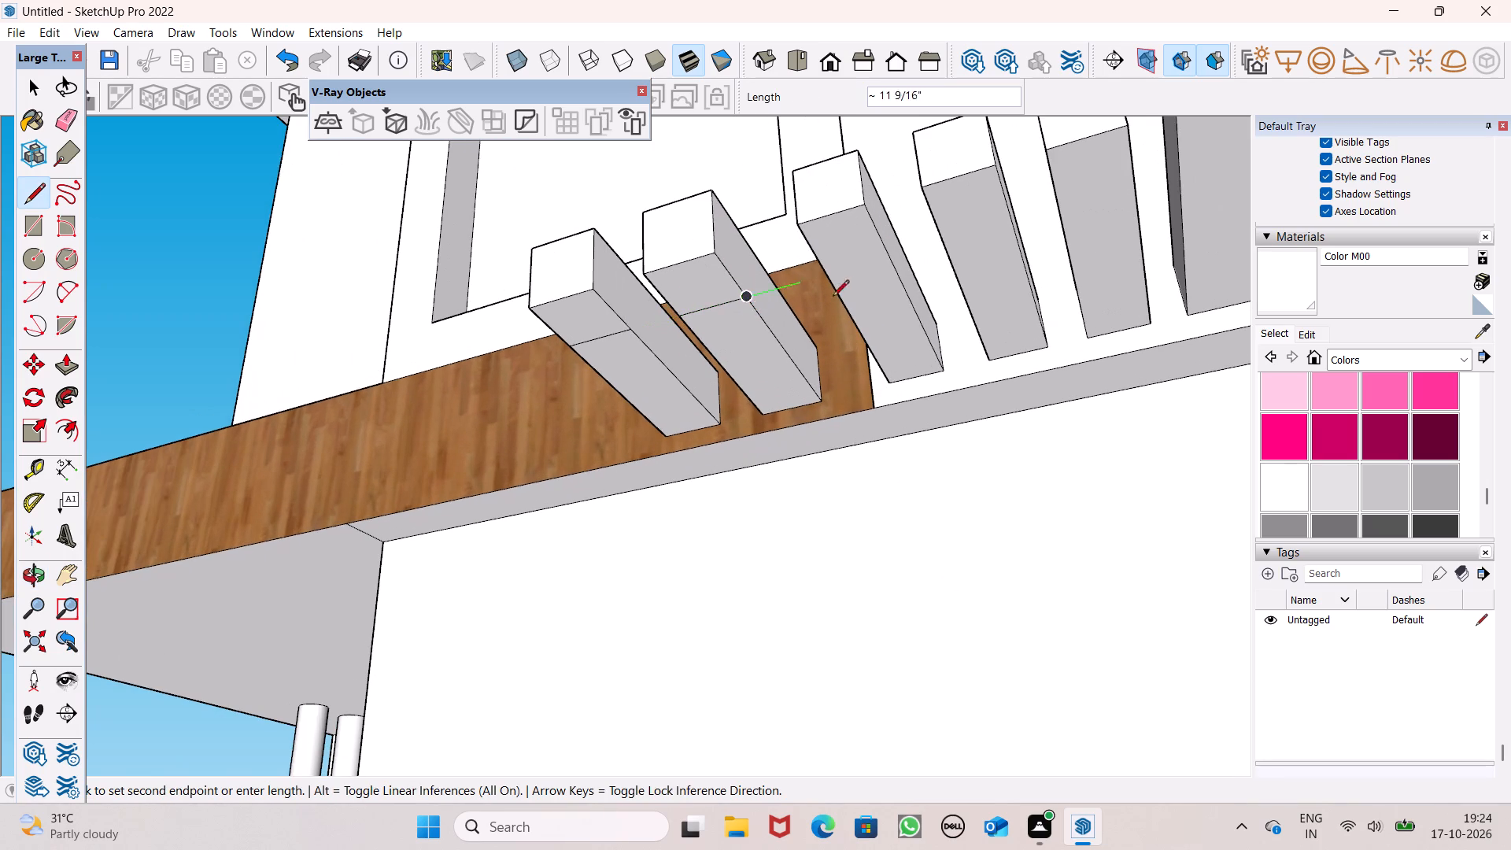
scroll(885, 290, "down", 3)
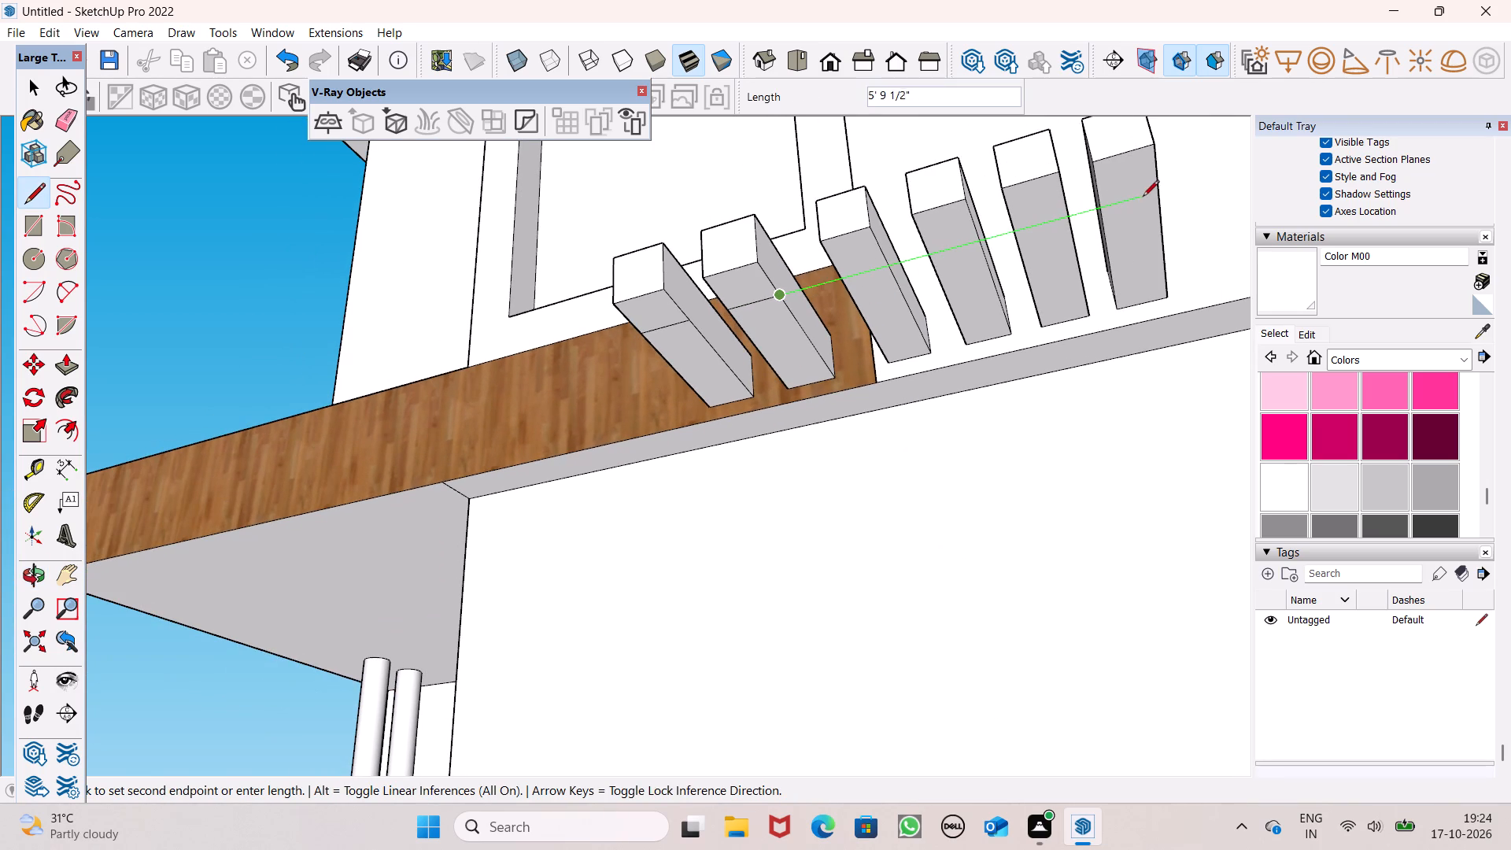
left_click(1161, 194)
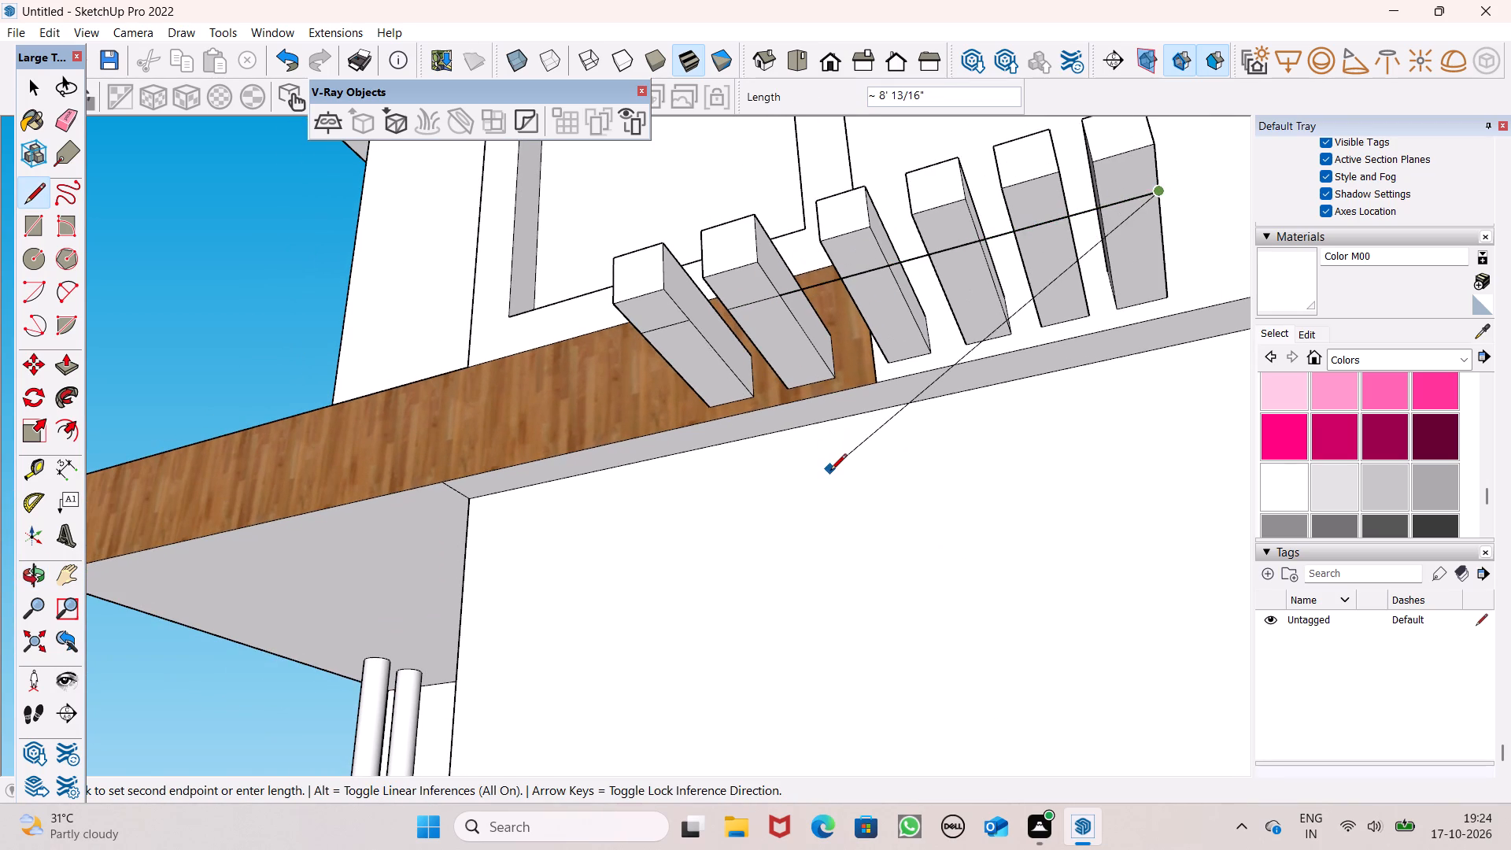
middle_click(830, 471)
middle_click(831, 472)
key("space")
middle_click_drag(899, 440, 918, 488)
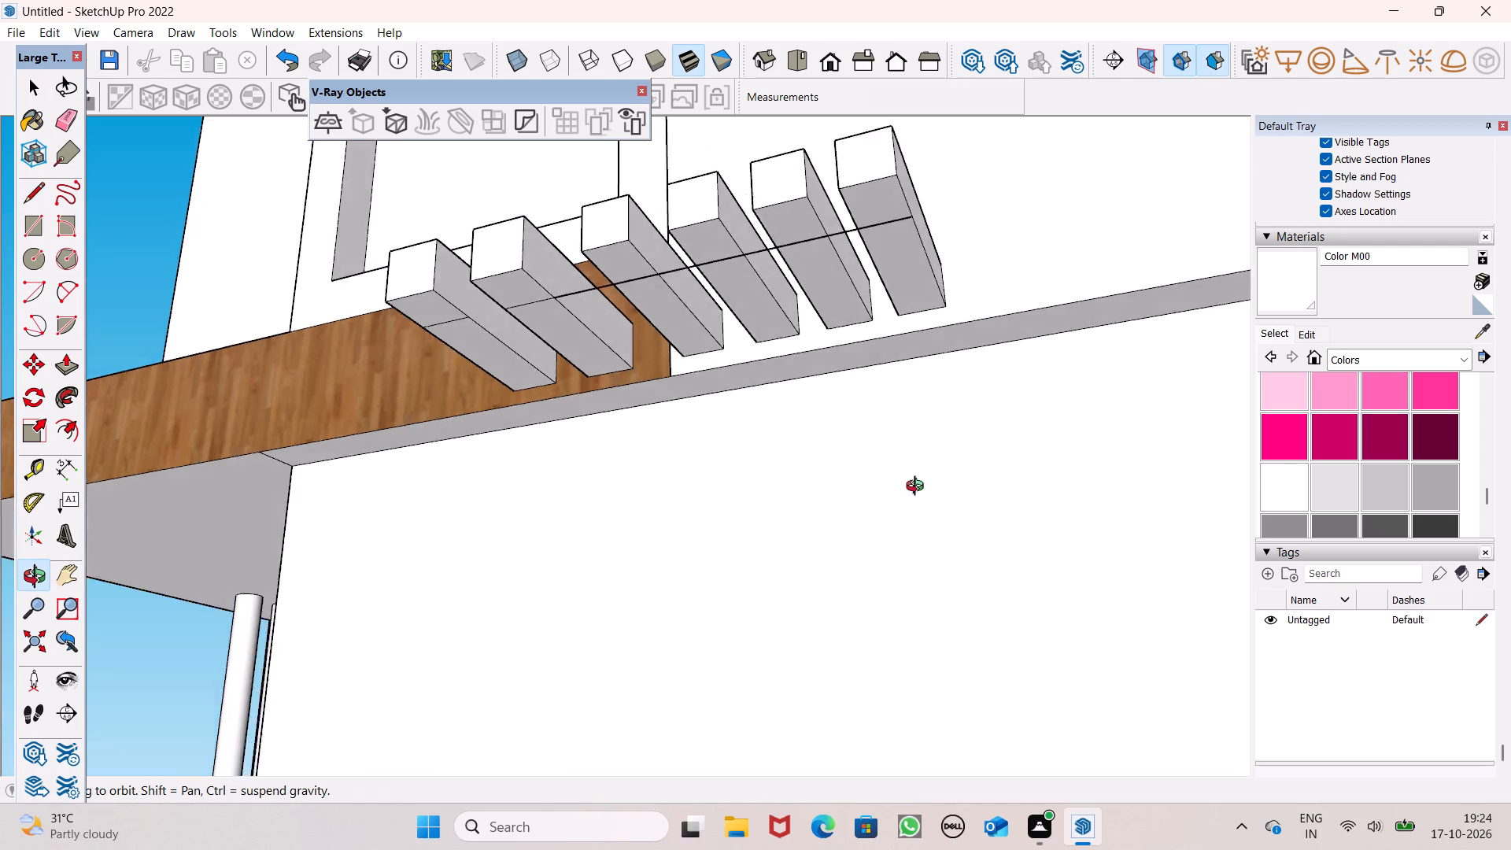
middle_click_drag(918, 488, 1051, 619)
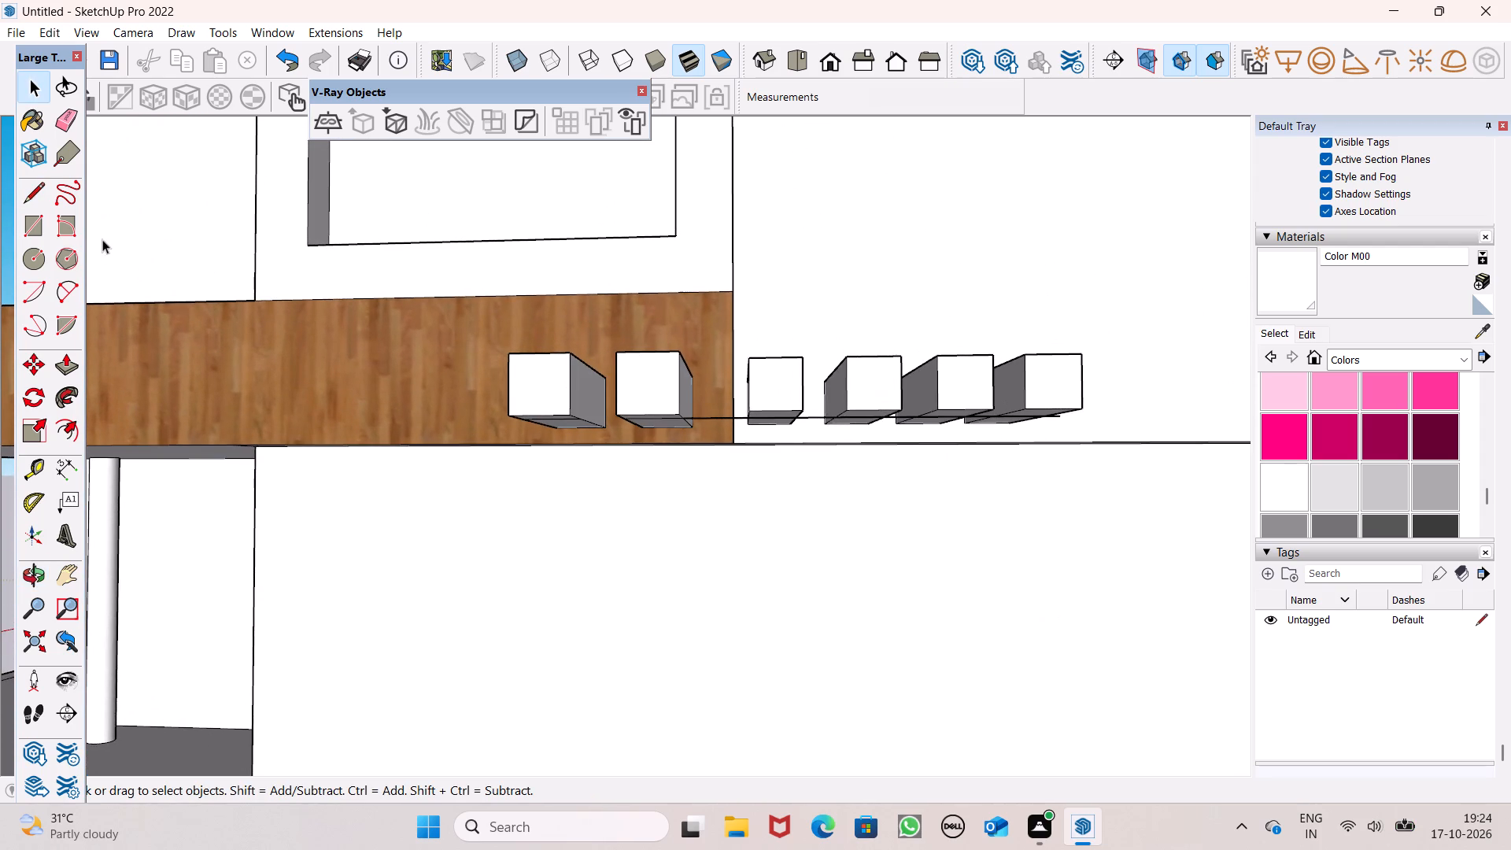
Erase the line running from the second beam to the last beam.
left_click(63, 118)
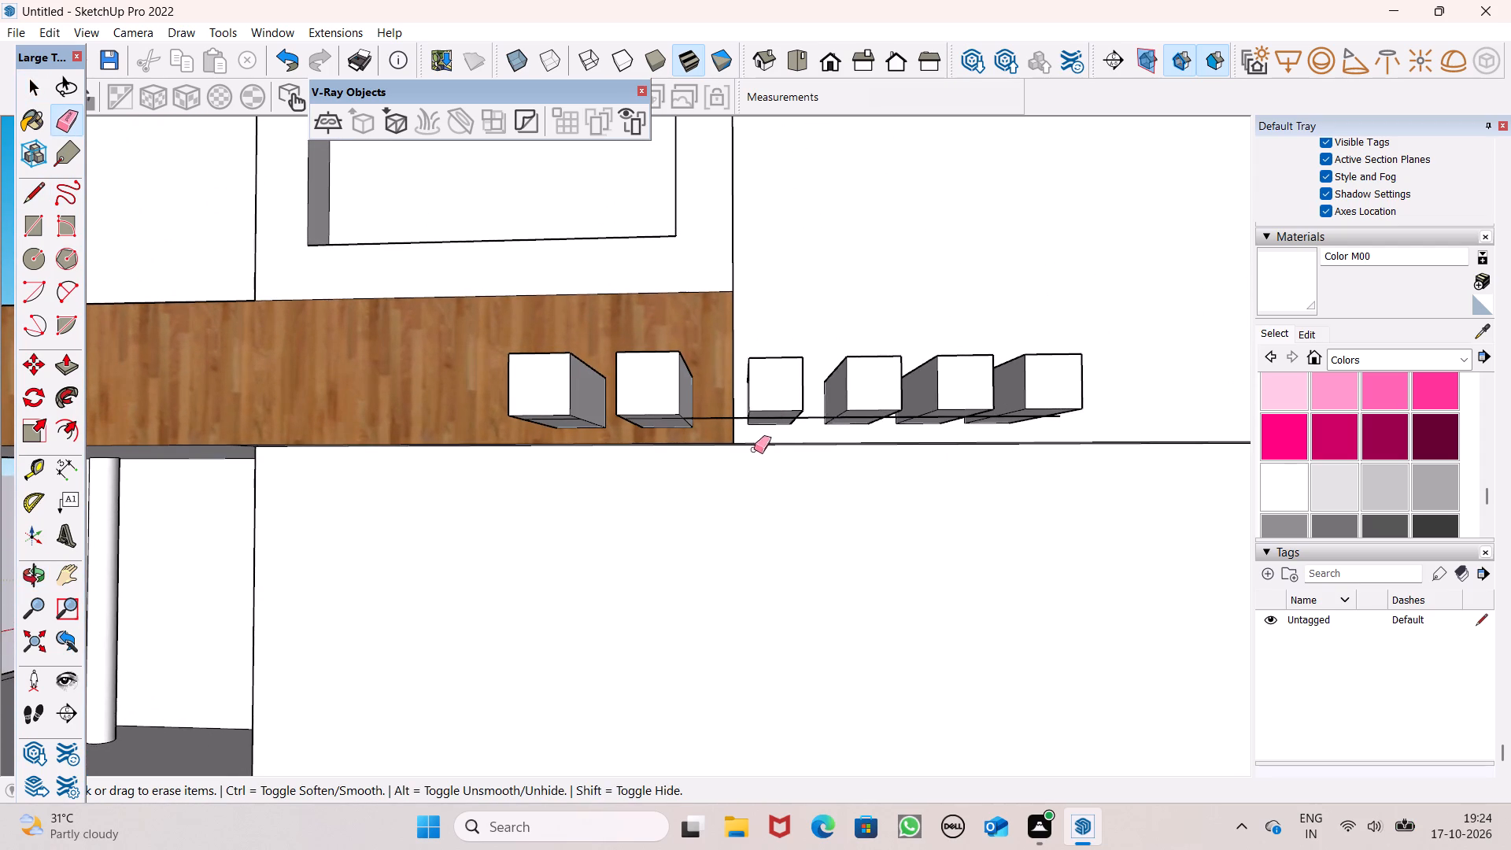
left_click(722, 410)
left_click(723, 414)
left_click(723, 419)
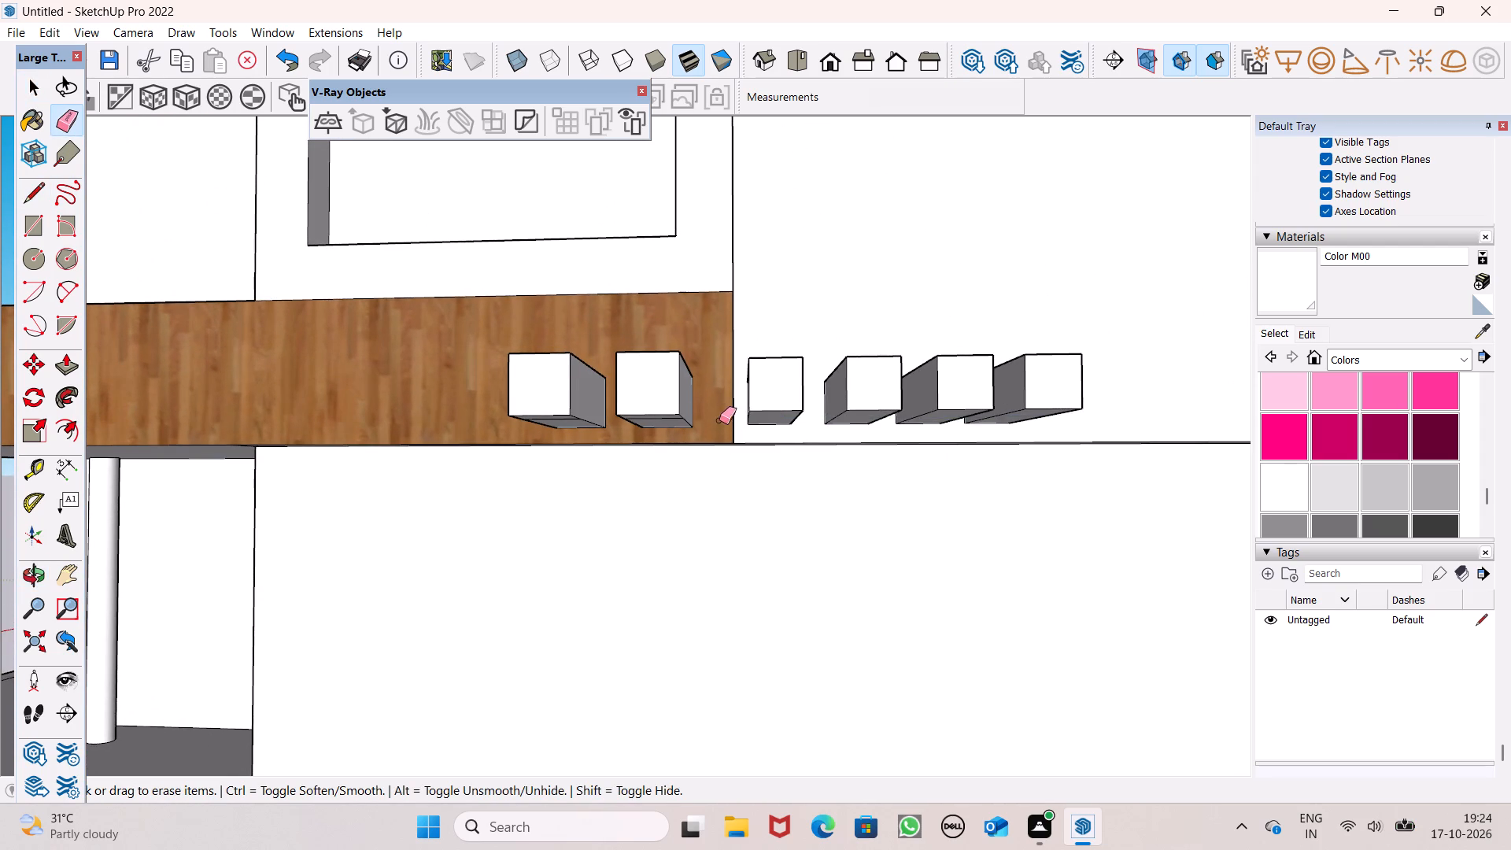
Examine the row of six beams and the side facade from the front, below and the side.
middle_click_drag(800, 475, 775, 382)
scroll(775, 382, "up", 1)
scroll(868, 501, "down", 5)
scroll(867, 570, "down", 6)
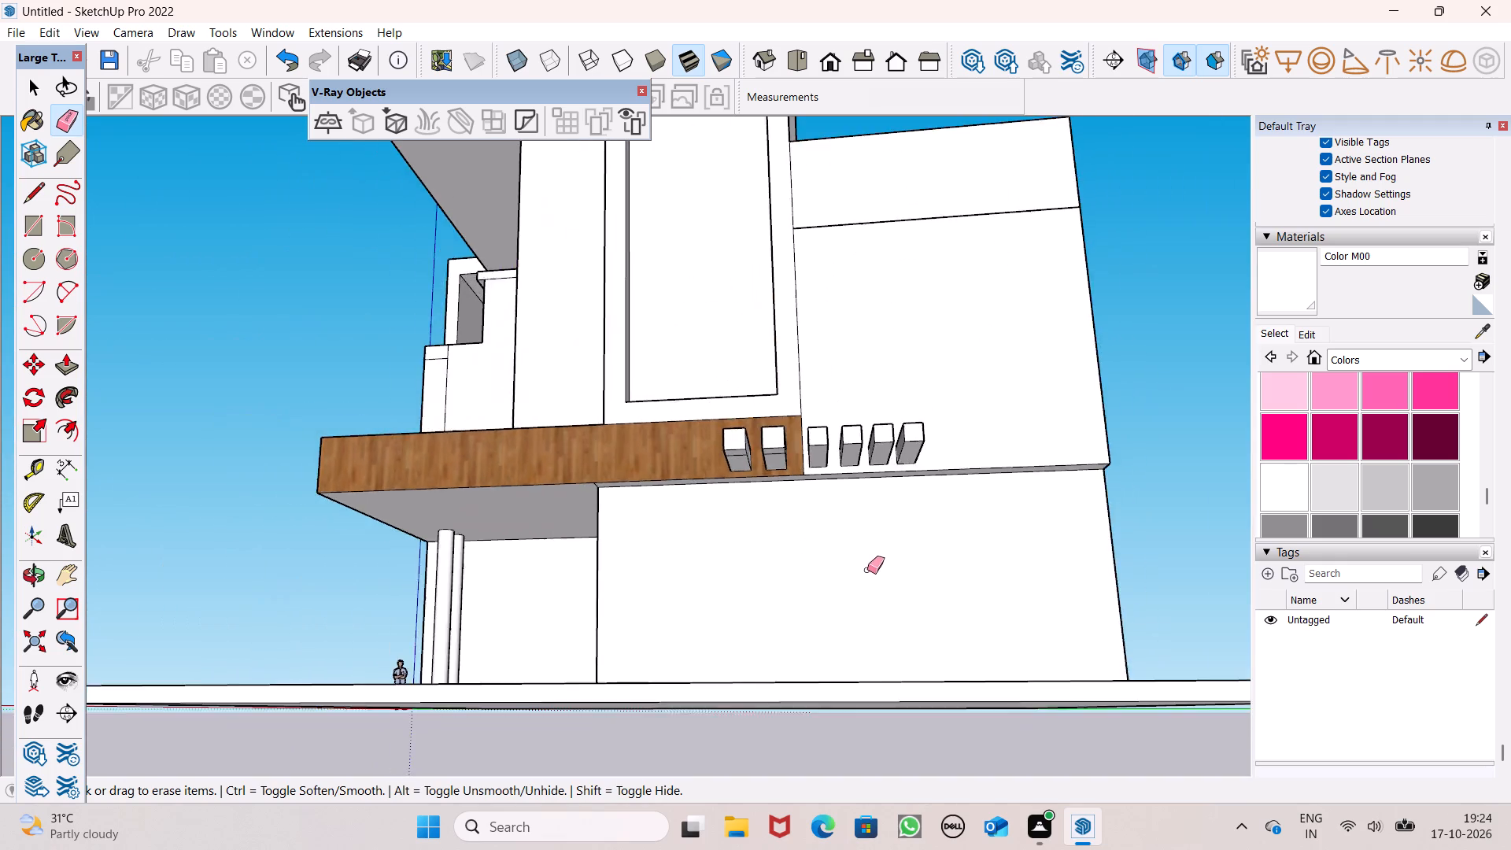
middle_click_drag(801, 549, 801, 313)
scroll(940, 448, "down", 4)
middle_click_drag(943, 482, 786, 603)
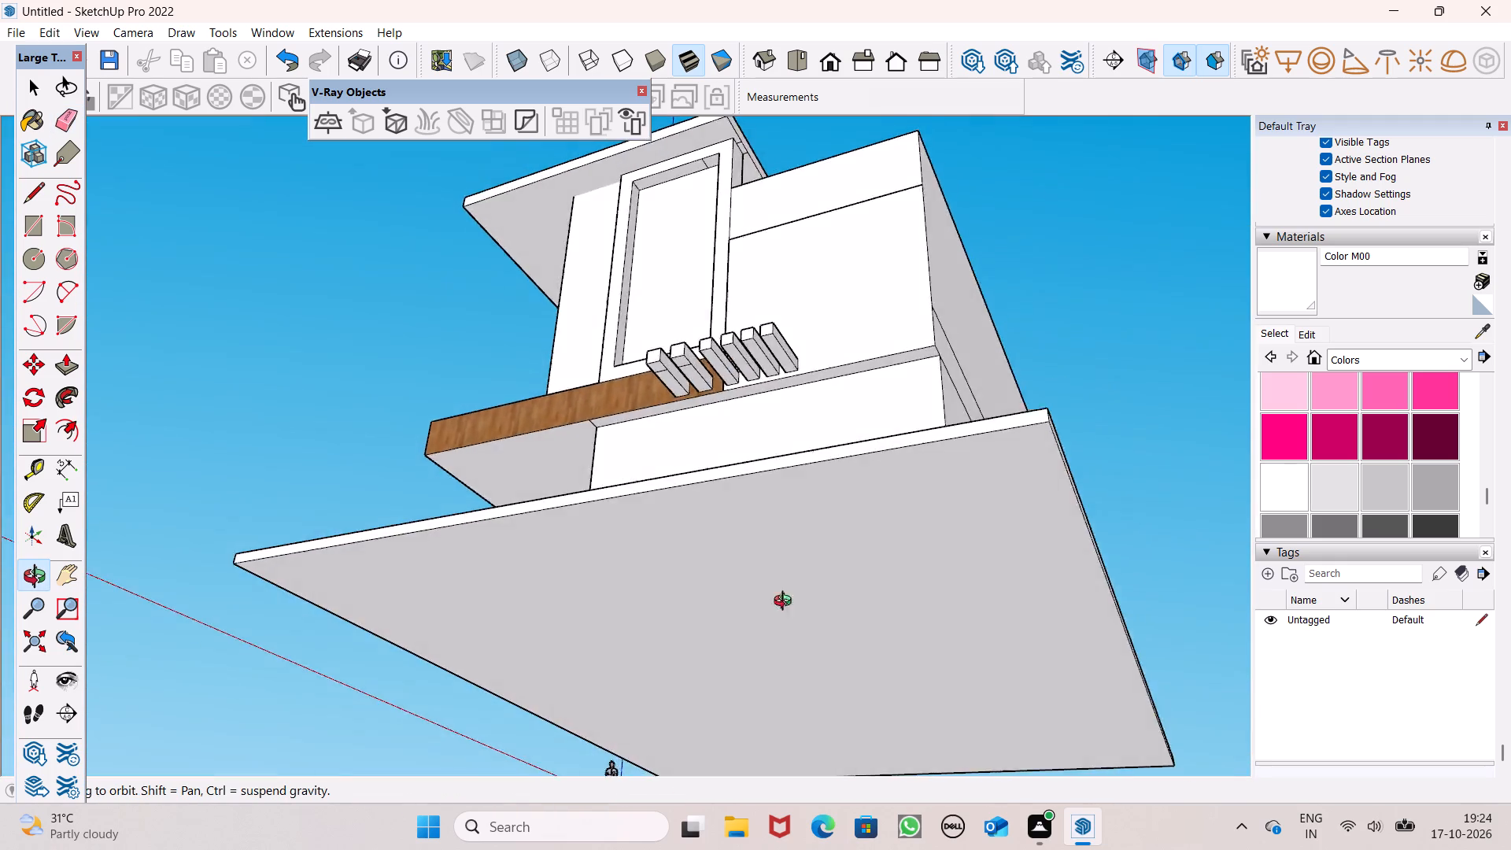
middle_click_drag(786, 603, 931, 553)
scroll(795, 422, "up", 7)
middle_click_drag(995, 382, 979, 511)
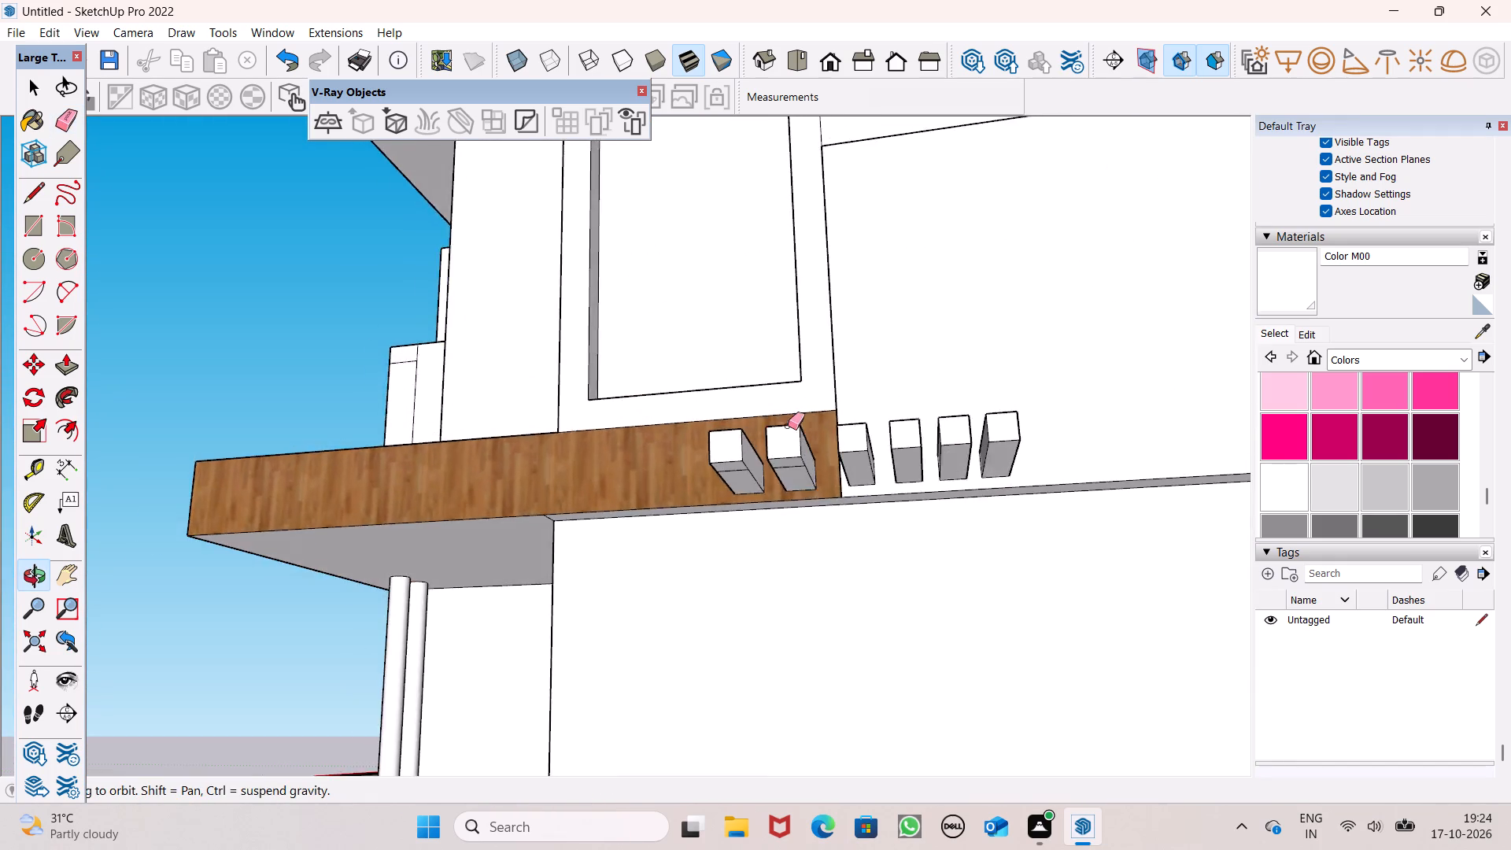
scroll(788, 425, "up", 8)
scroll(789, 419, "down", 7)
middle_click_drag(770, 481, 778, 150)
scroll(778, 150, "up", 1)
middle_click_drag(778, 150, 822, 158)
scroll(1161, 328, "down", 4)
middle_click_drag(1136, 395, 1025, 464)
scroll(913, 394, "down", 5)
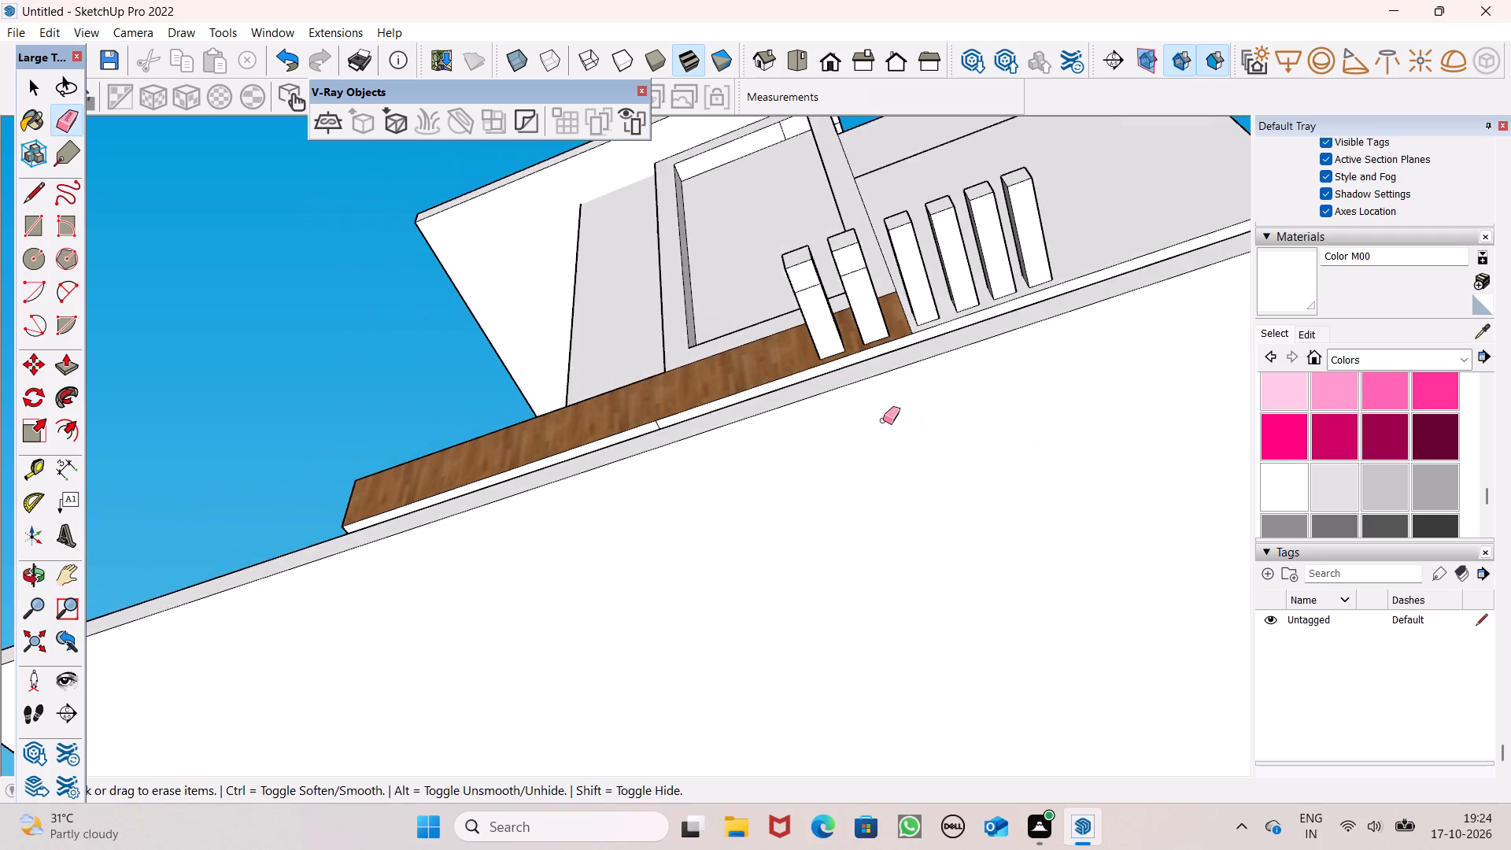
scroll(883, 420, "down", 1)
middle_click_drag(1226, 387, 1175, 499)
scroll(1007, 361, "down", 4)
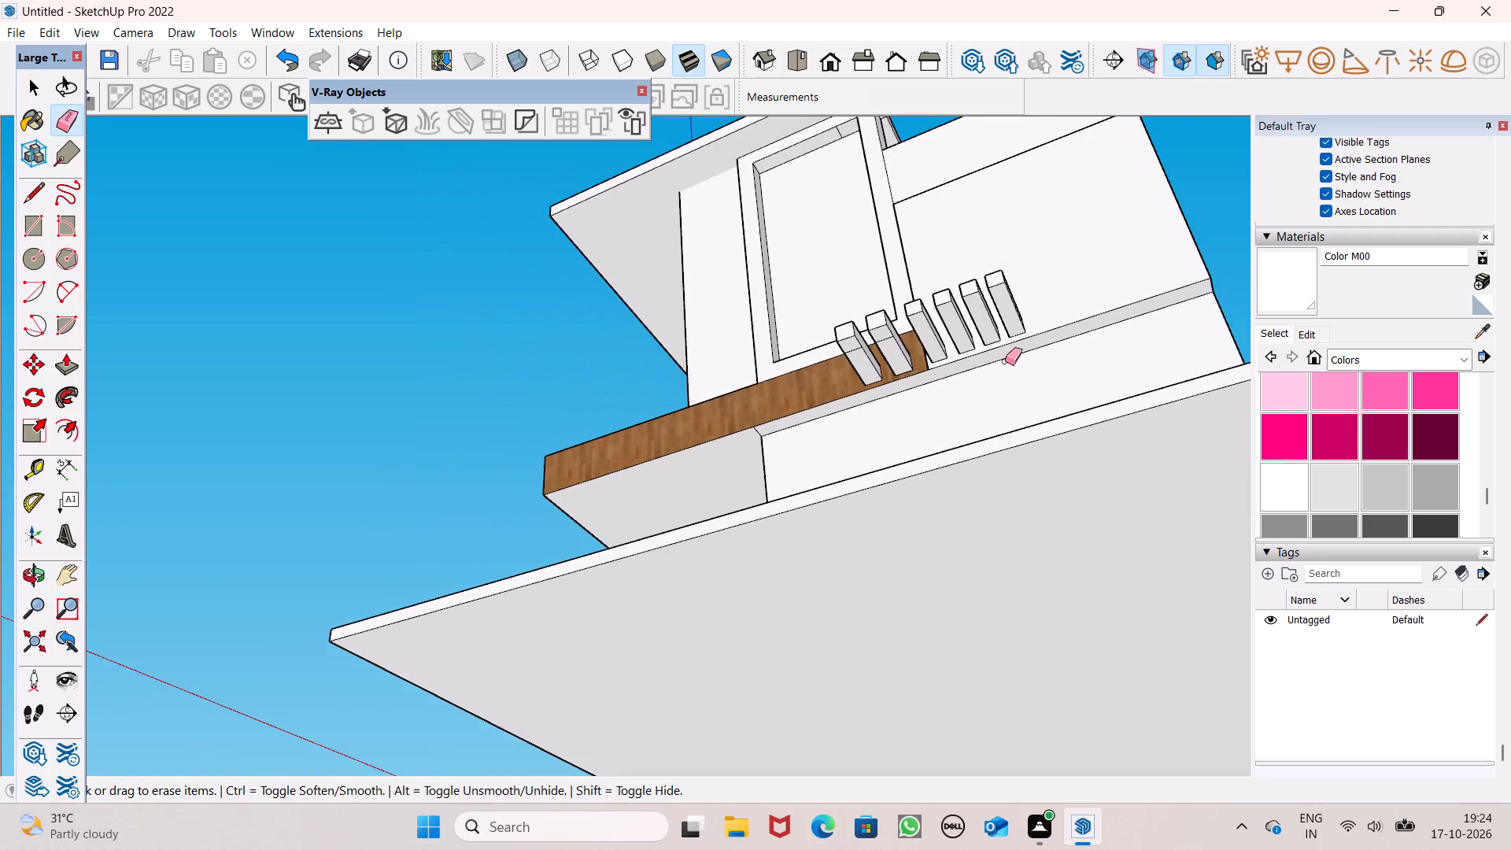
middle_click(999, 361)
scroll(1049, 235, "up", 5)
scroll(941, 380, "up", 2)
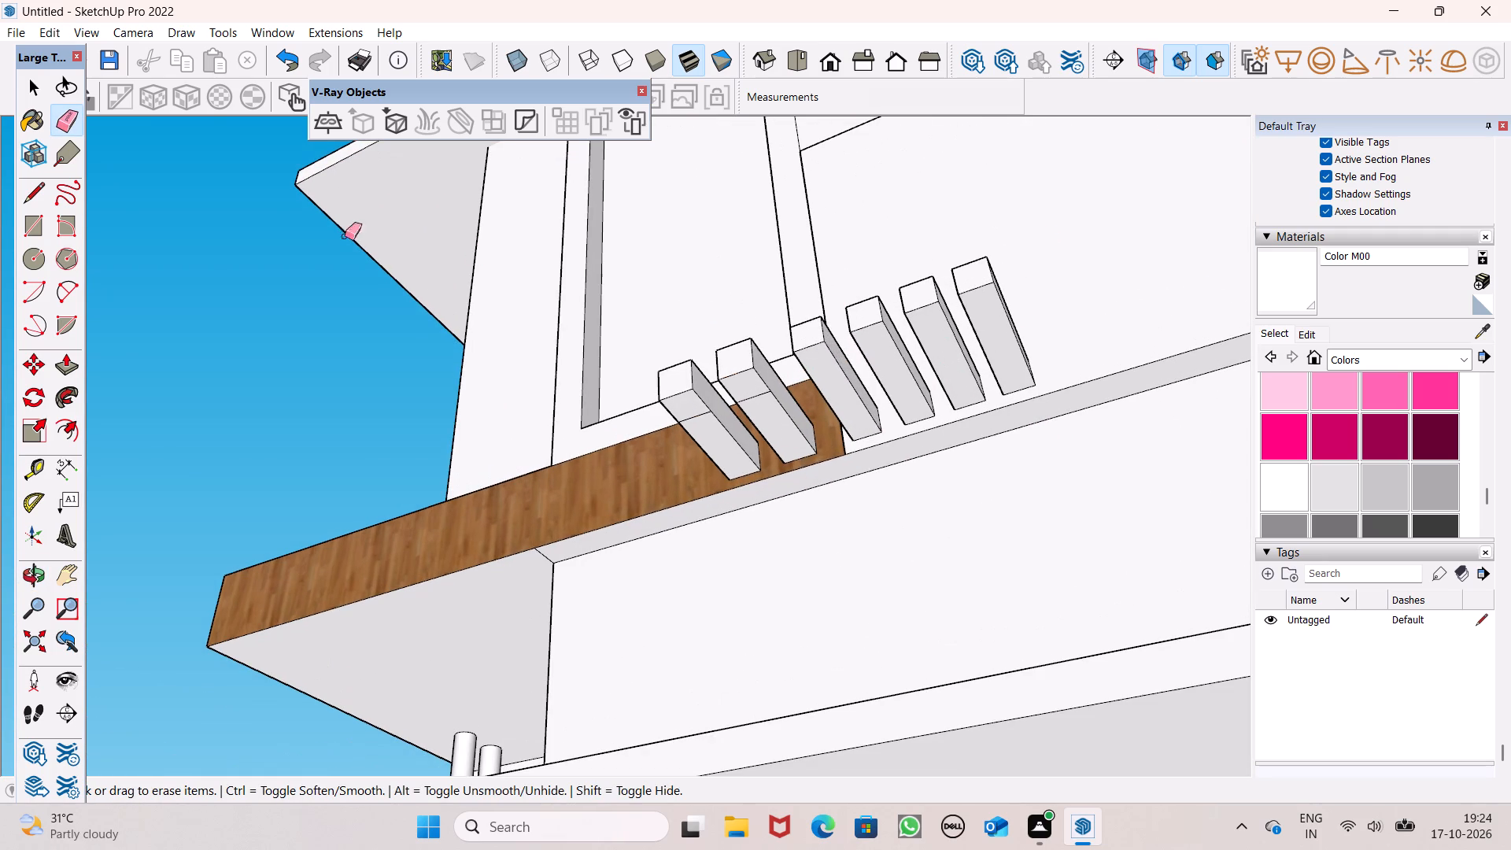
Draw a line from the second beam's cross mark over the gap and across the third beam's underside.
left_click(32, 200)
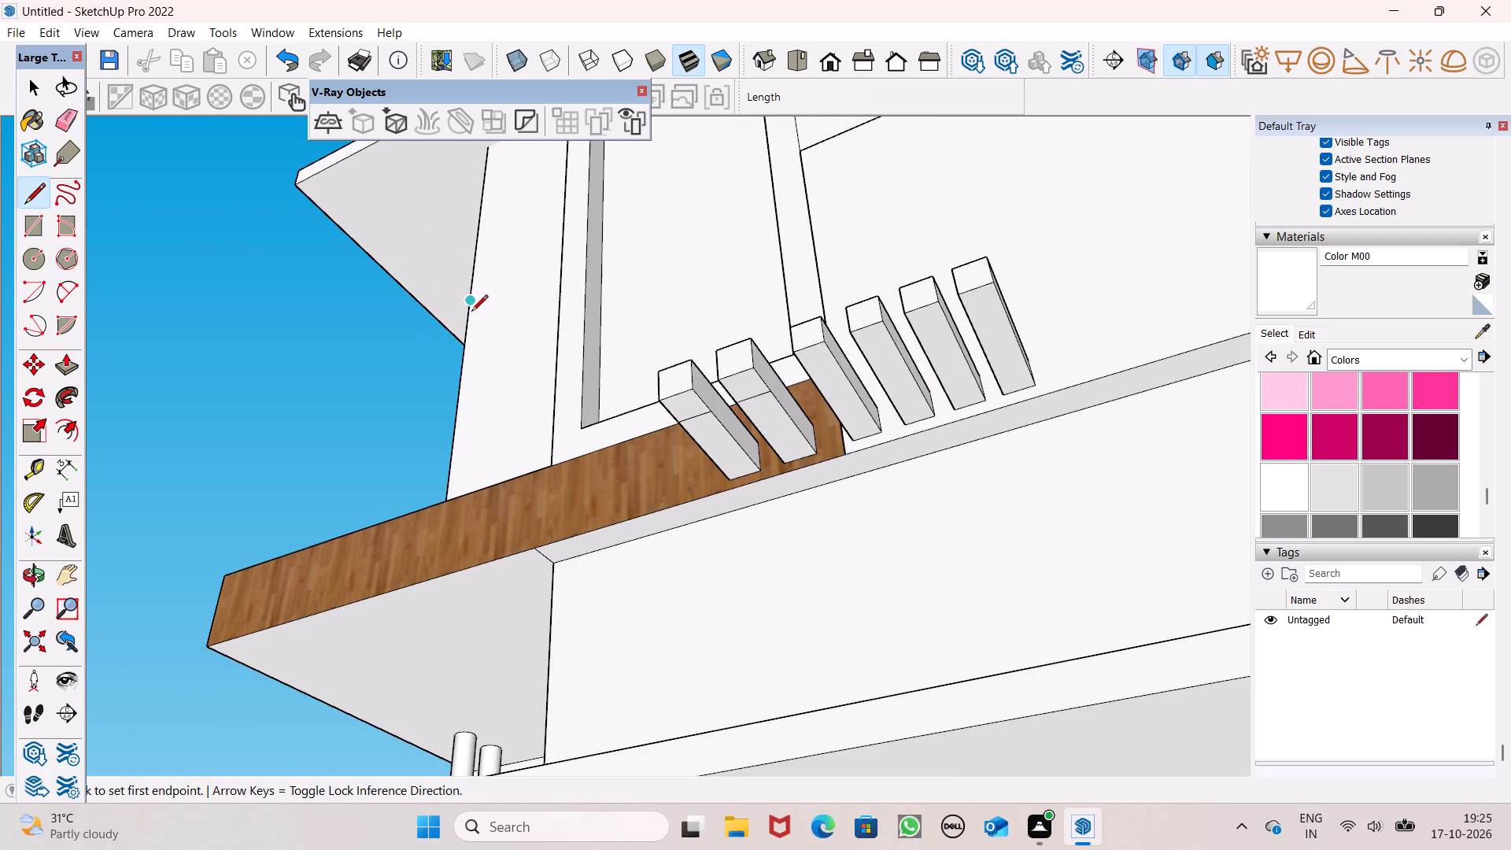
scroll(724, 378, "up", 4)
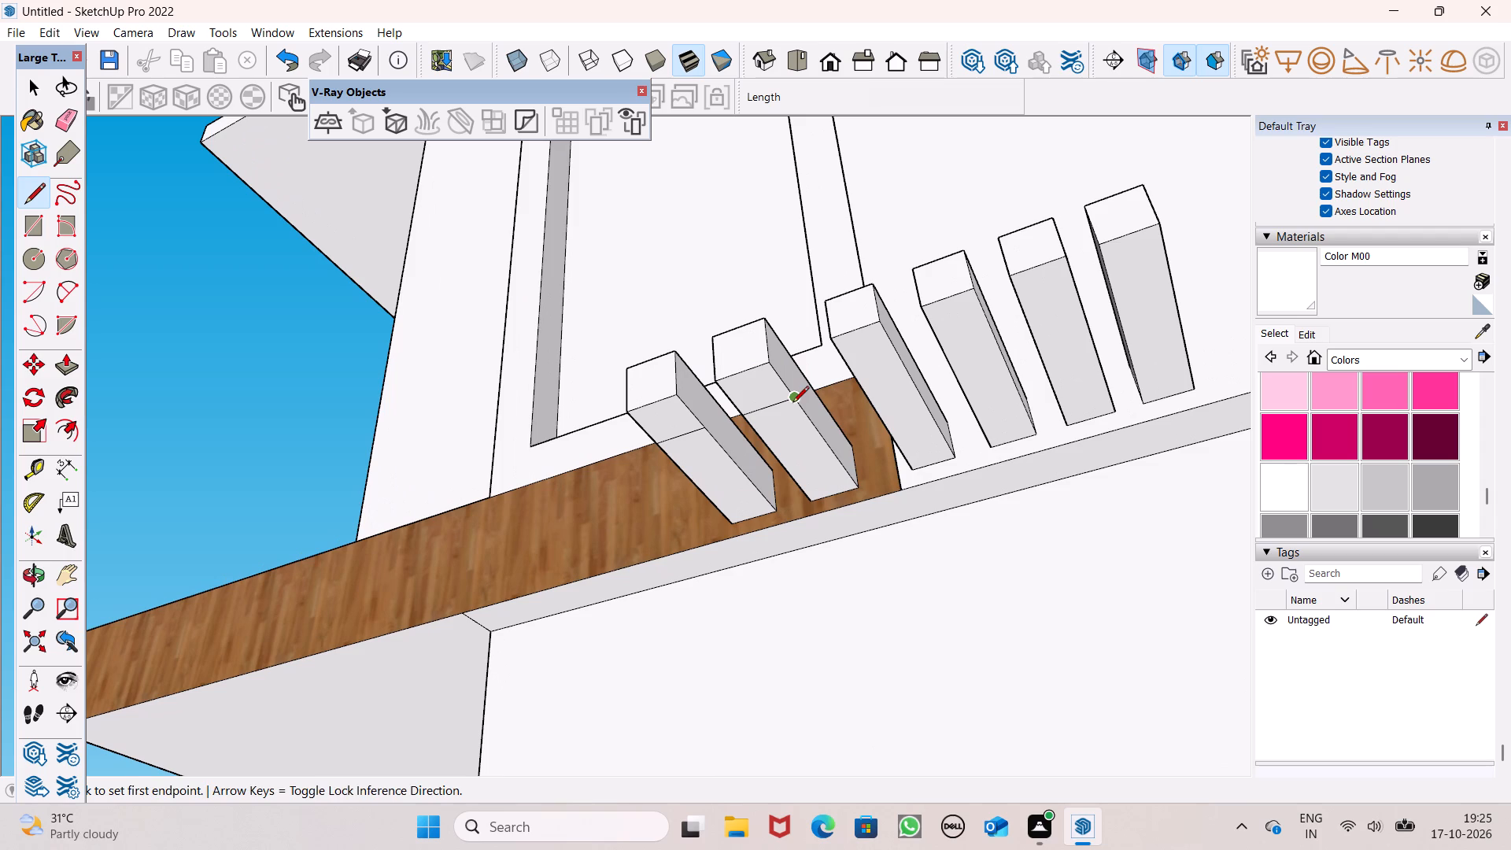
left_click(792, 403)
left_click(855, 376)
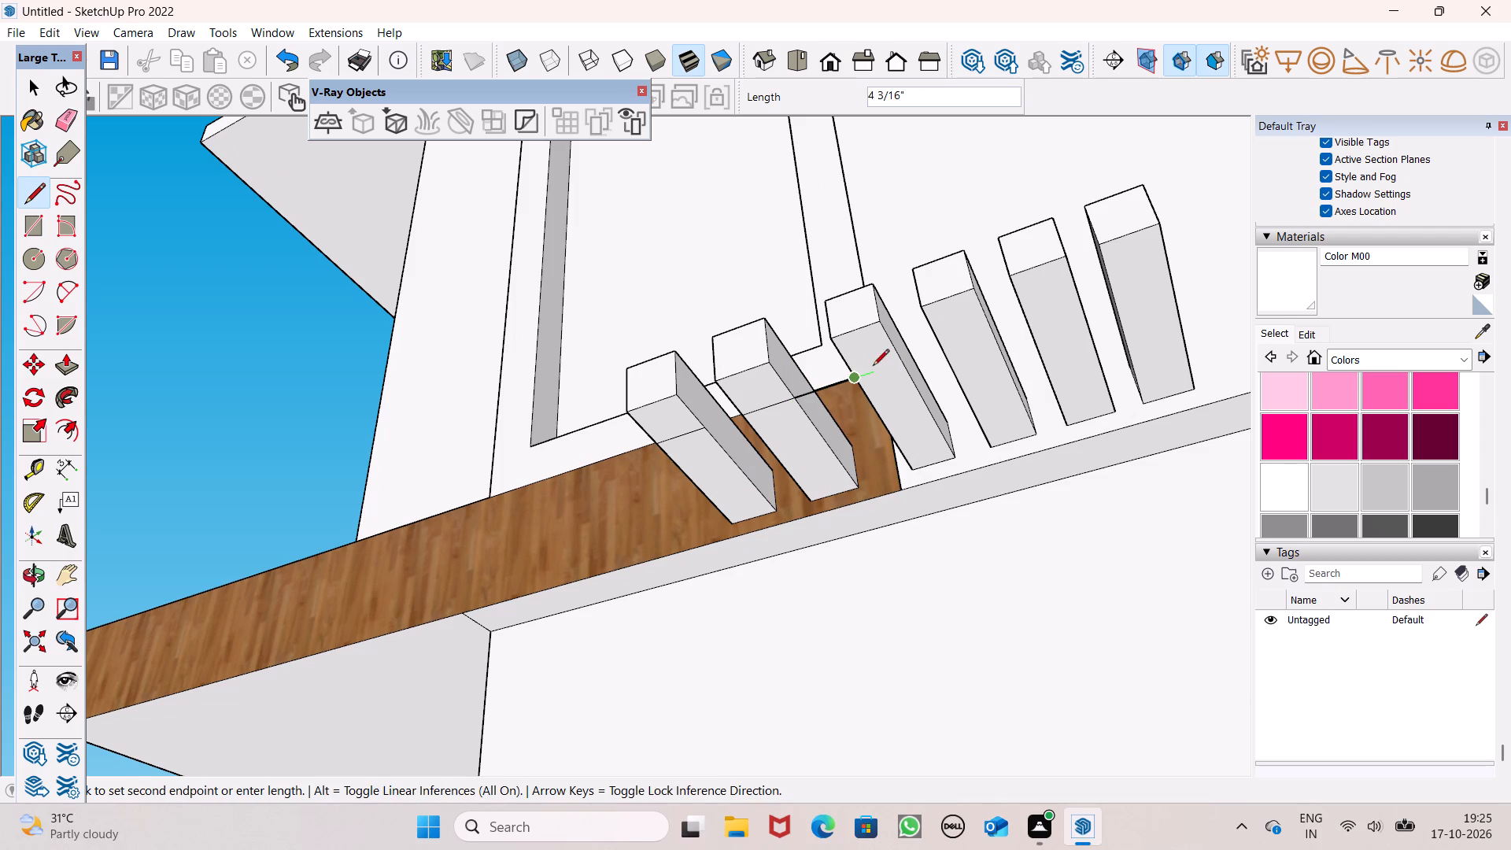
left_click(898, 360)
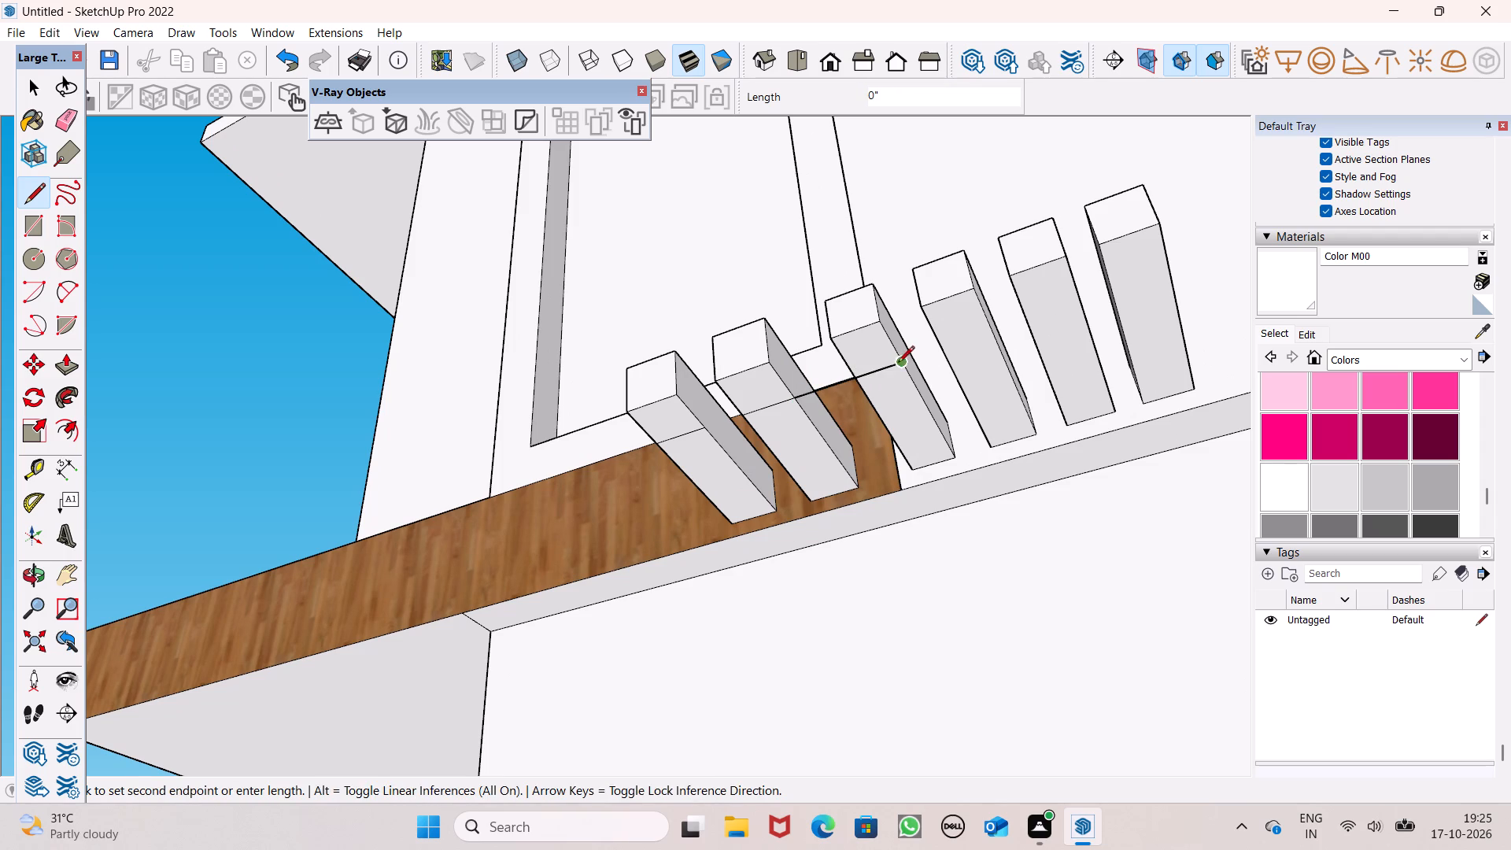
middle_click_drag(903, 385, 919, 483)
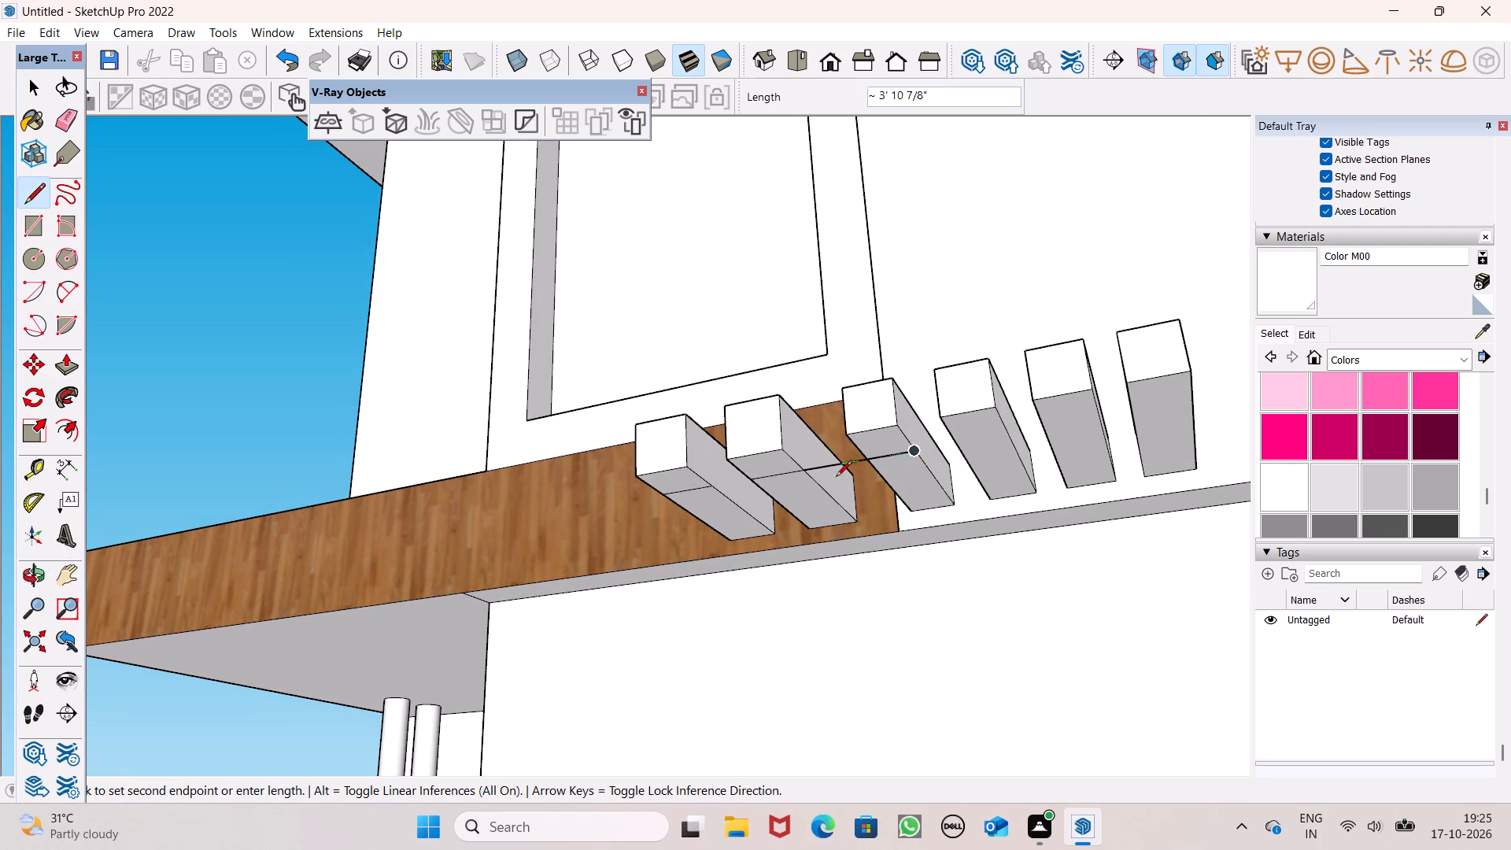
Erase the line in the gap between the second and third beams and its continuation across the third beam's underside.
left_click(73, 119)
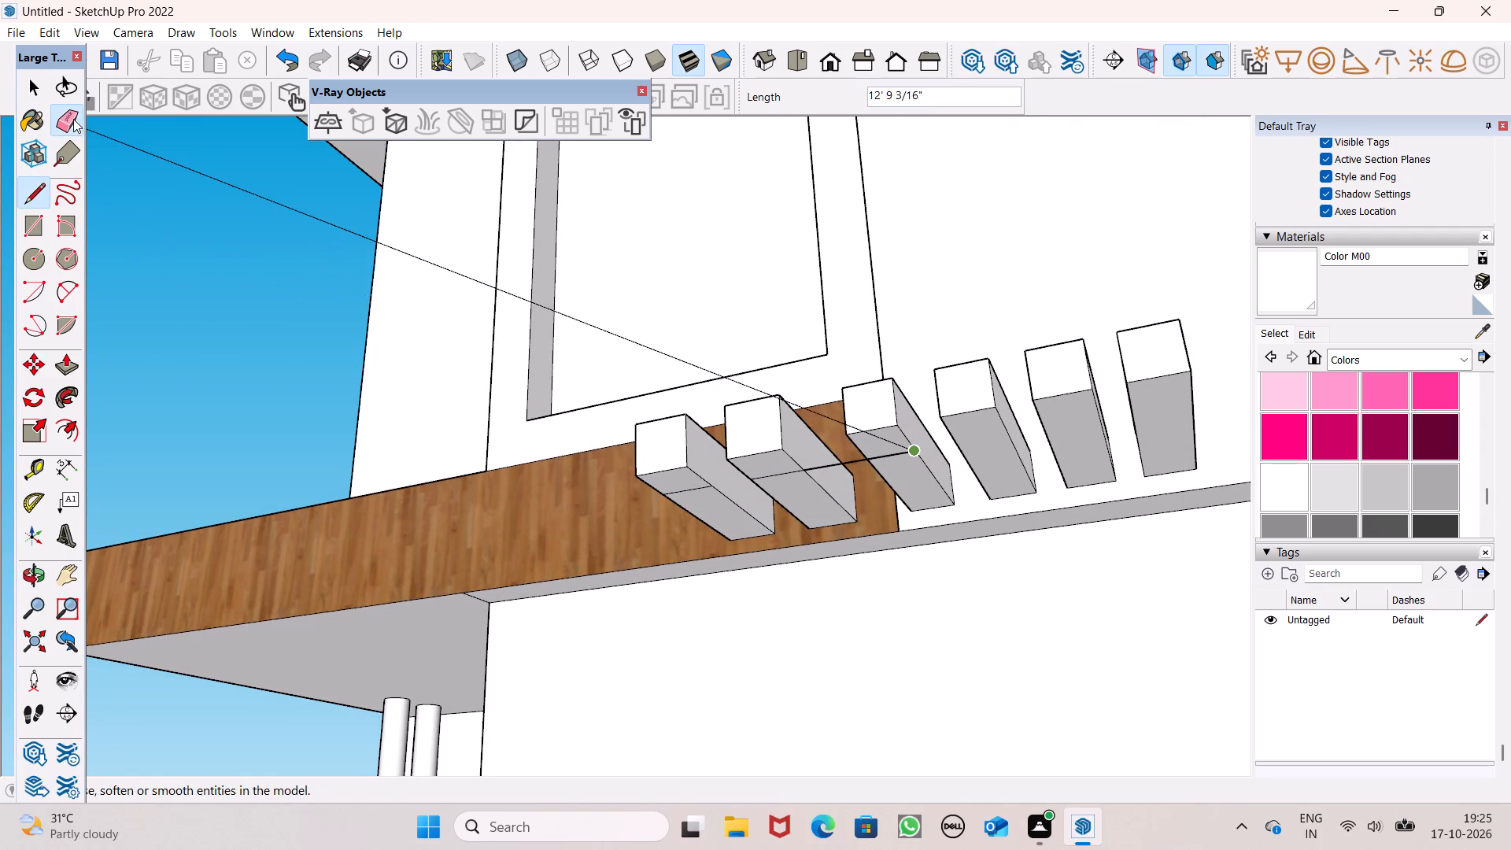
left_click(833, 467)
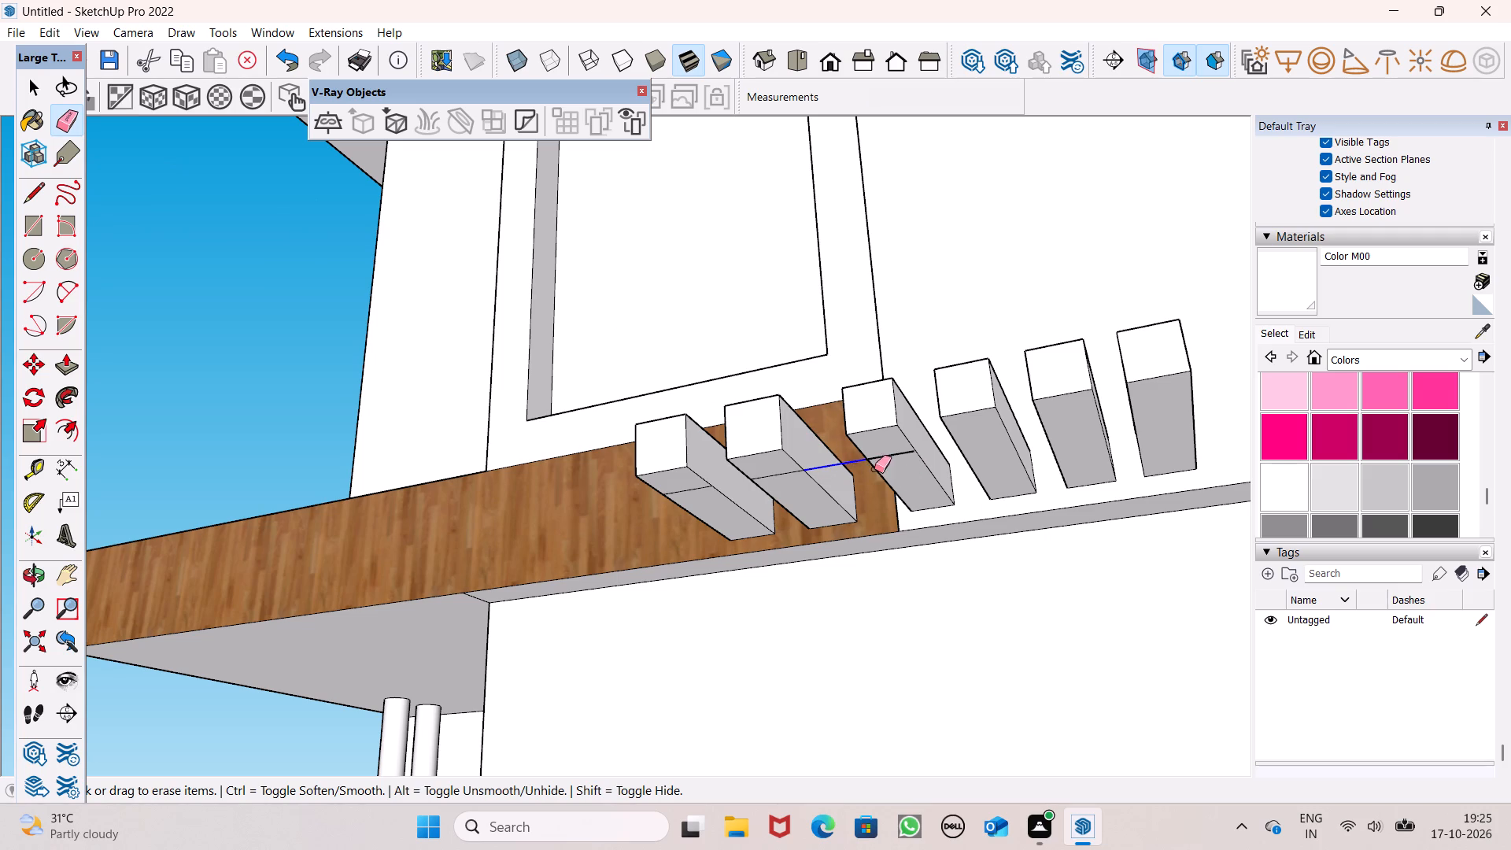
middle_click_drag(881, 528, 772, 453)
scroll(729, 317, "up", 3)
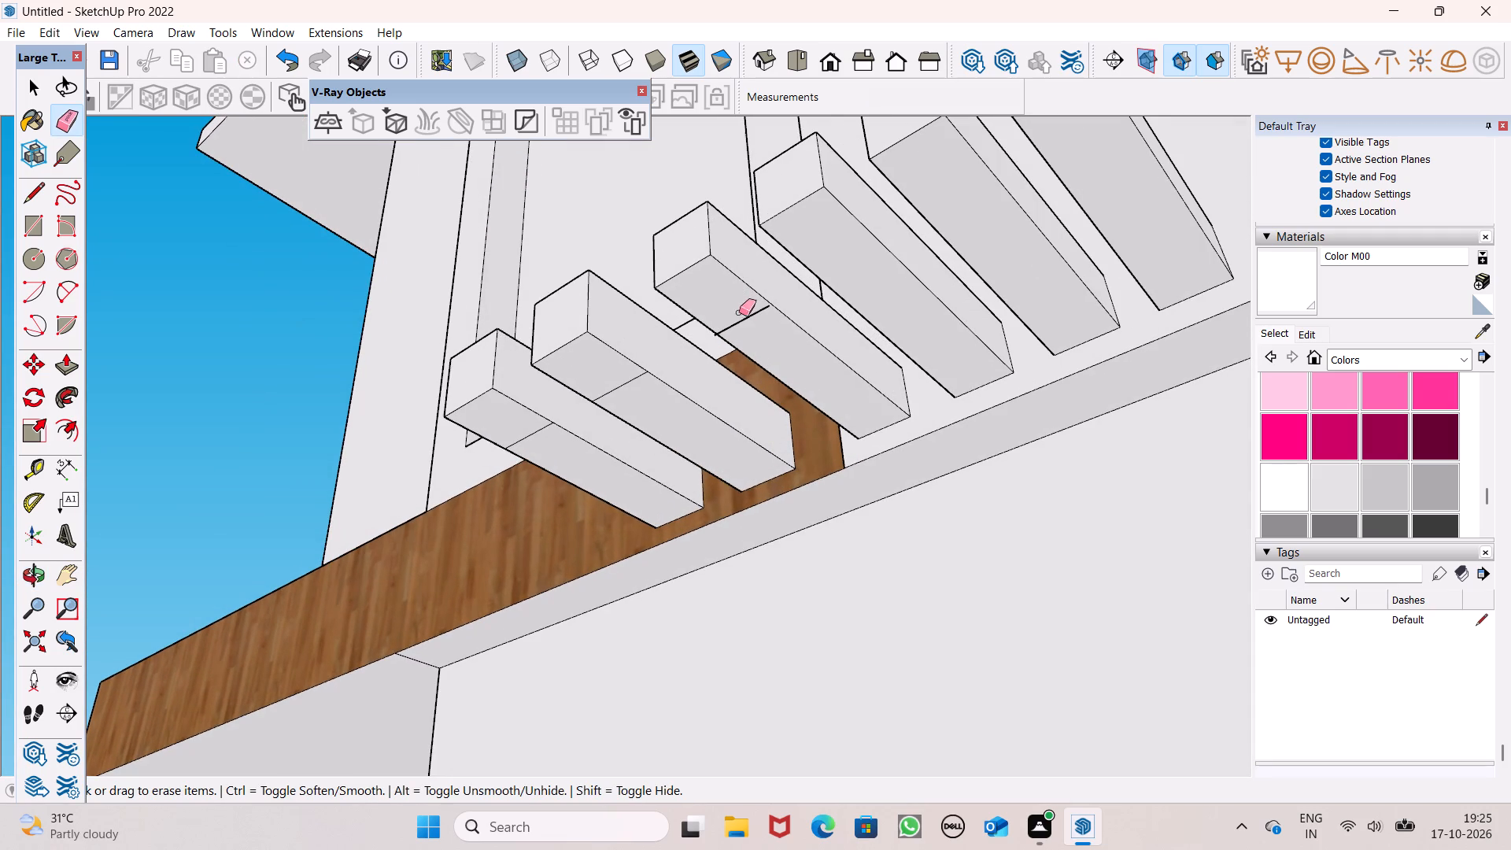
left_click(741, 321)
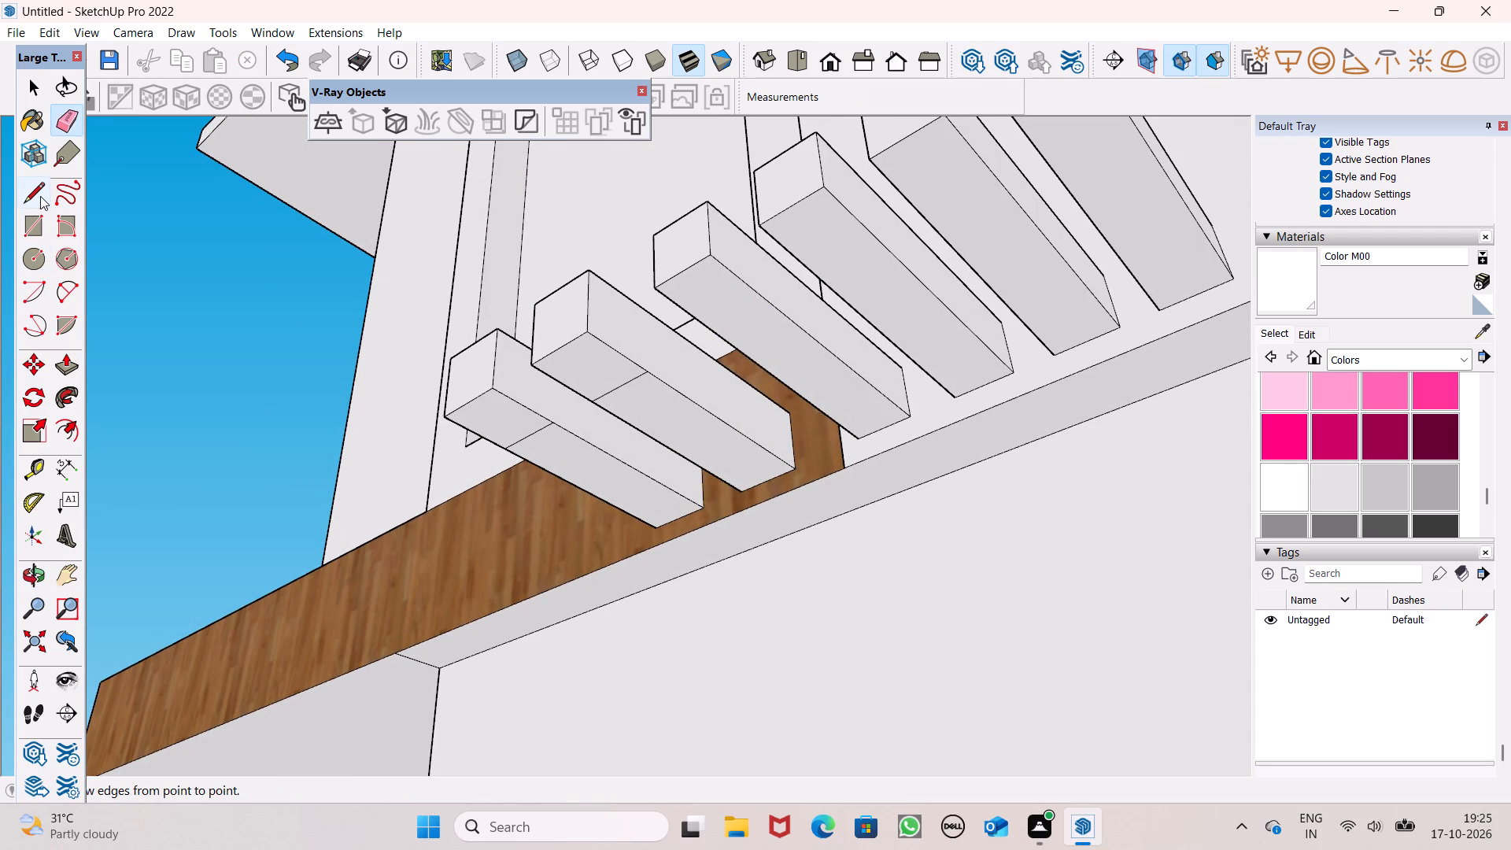
Draw a line about 4' 11 1/2" long across the beam undersides, from the third beam's near edge to the last beam.
left_click(40, 196)
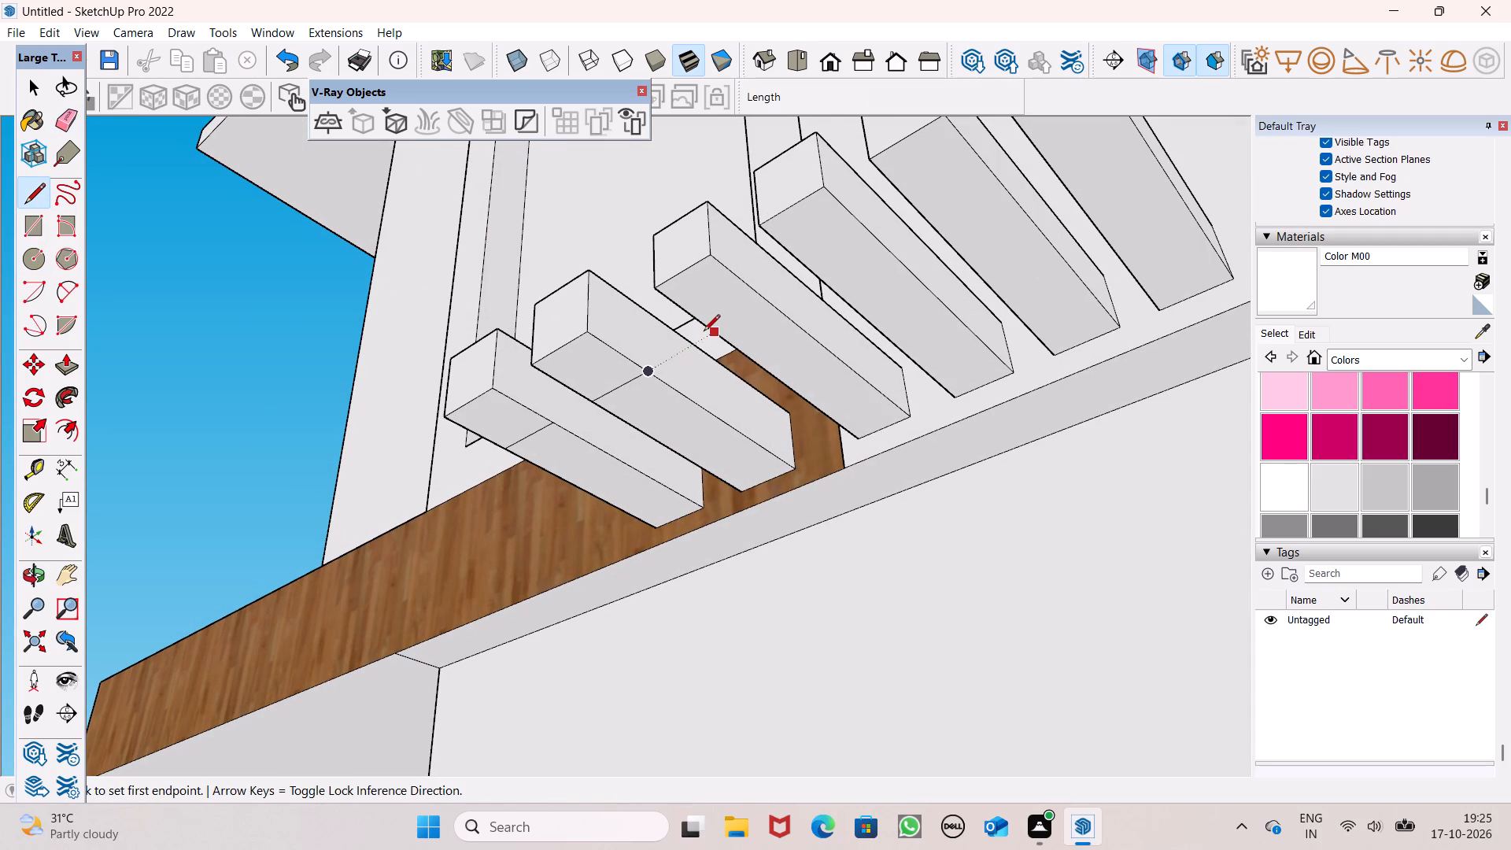
left_click(714, 334)
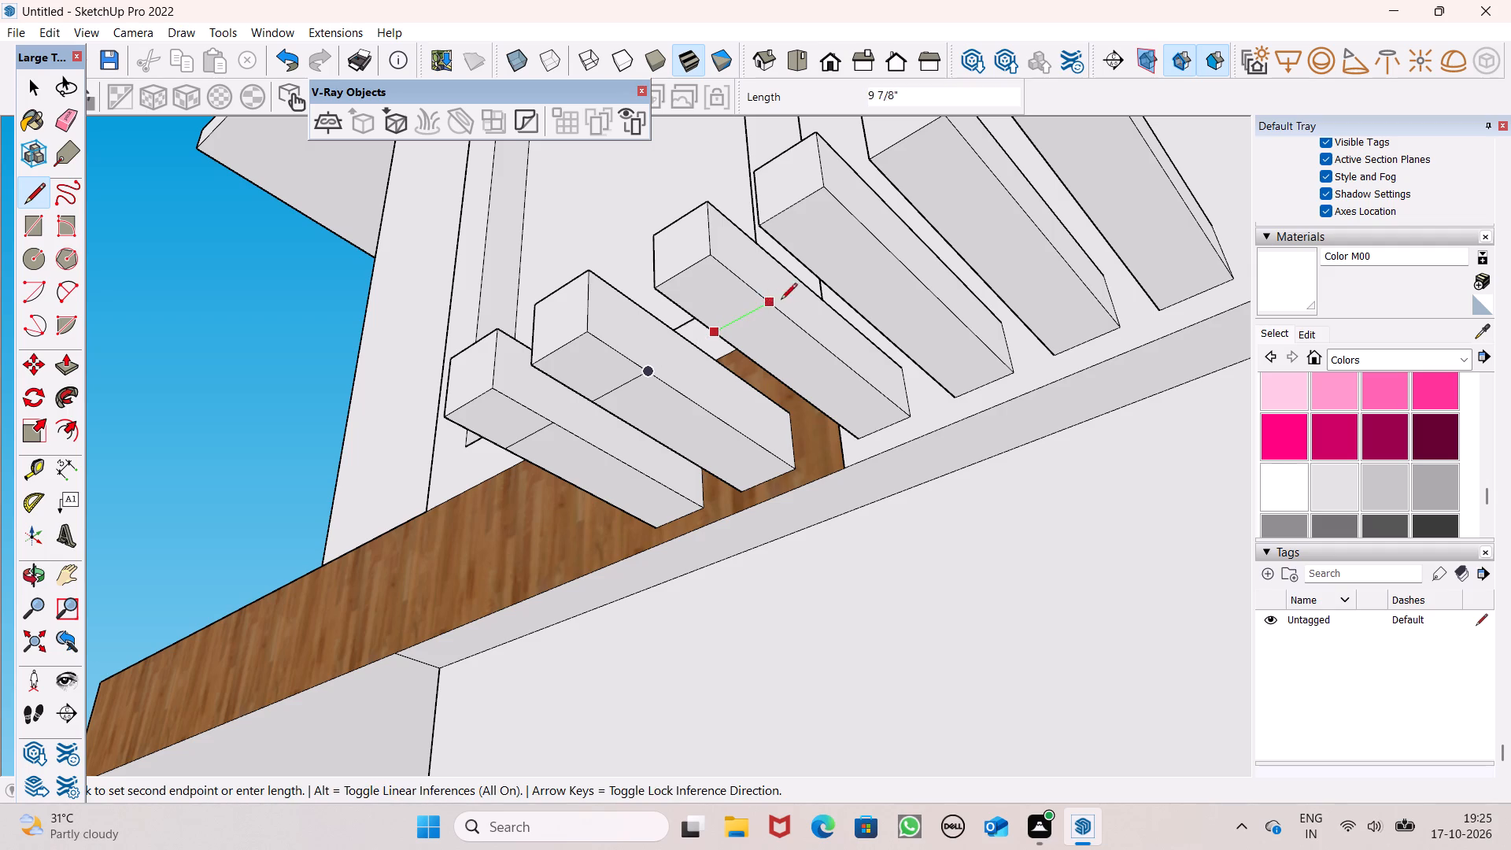
scroll(1033, 179, "down", 5)
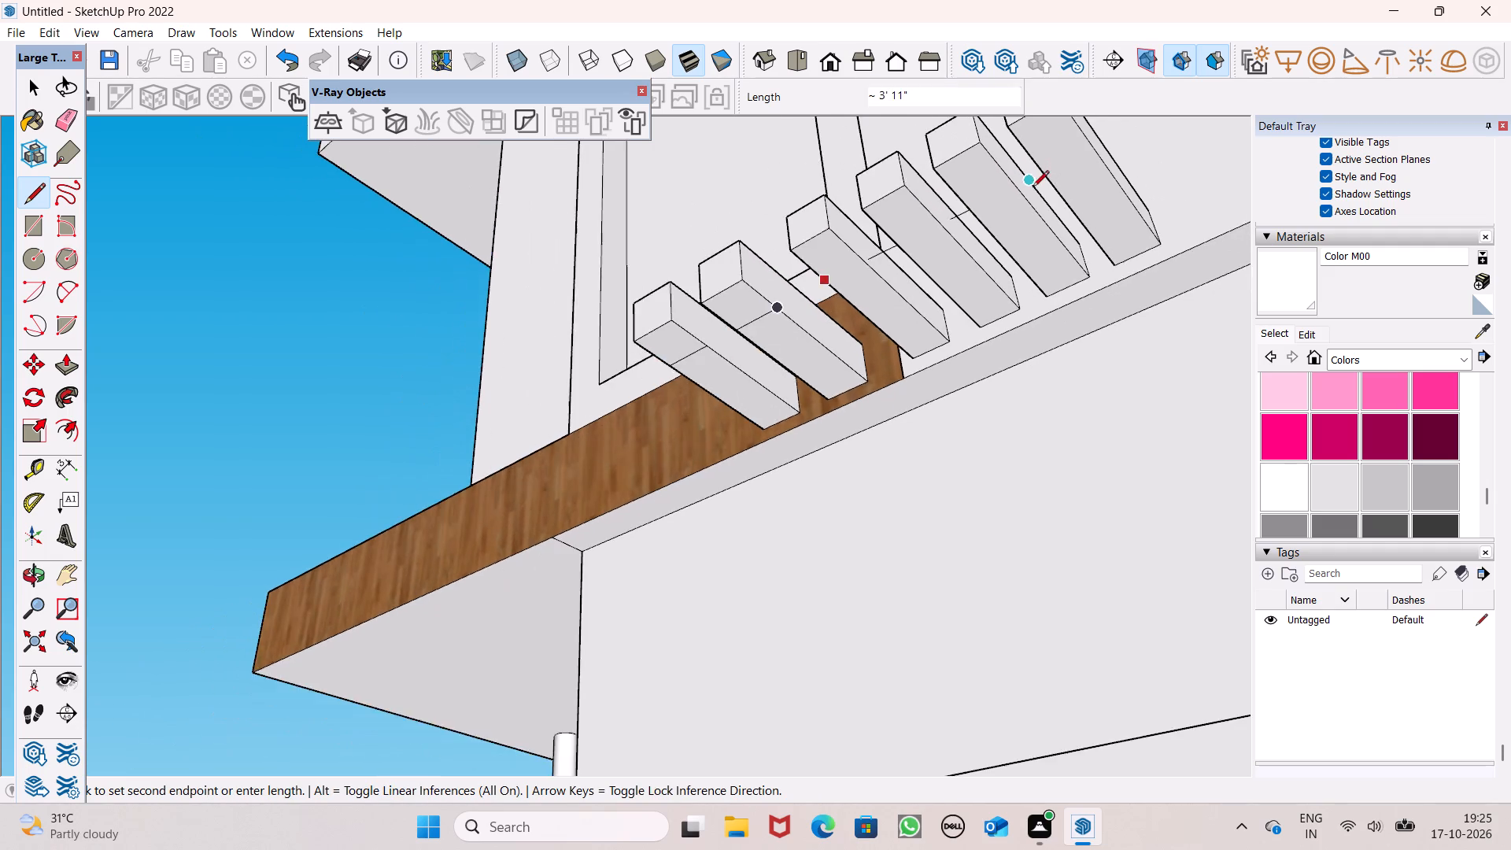
scroll(1036, 224, "down", 3)
left_click(1076, 157)
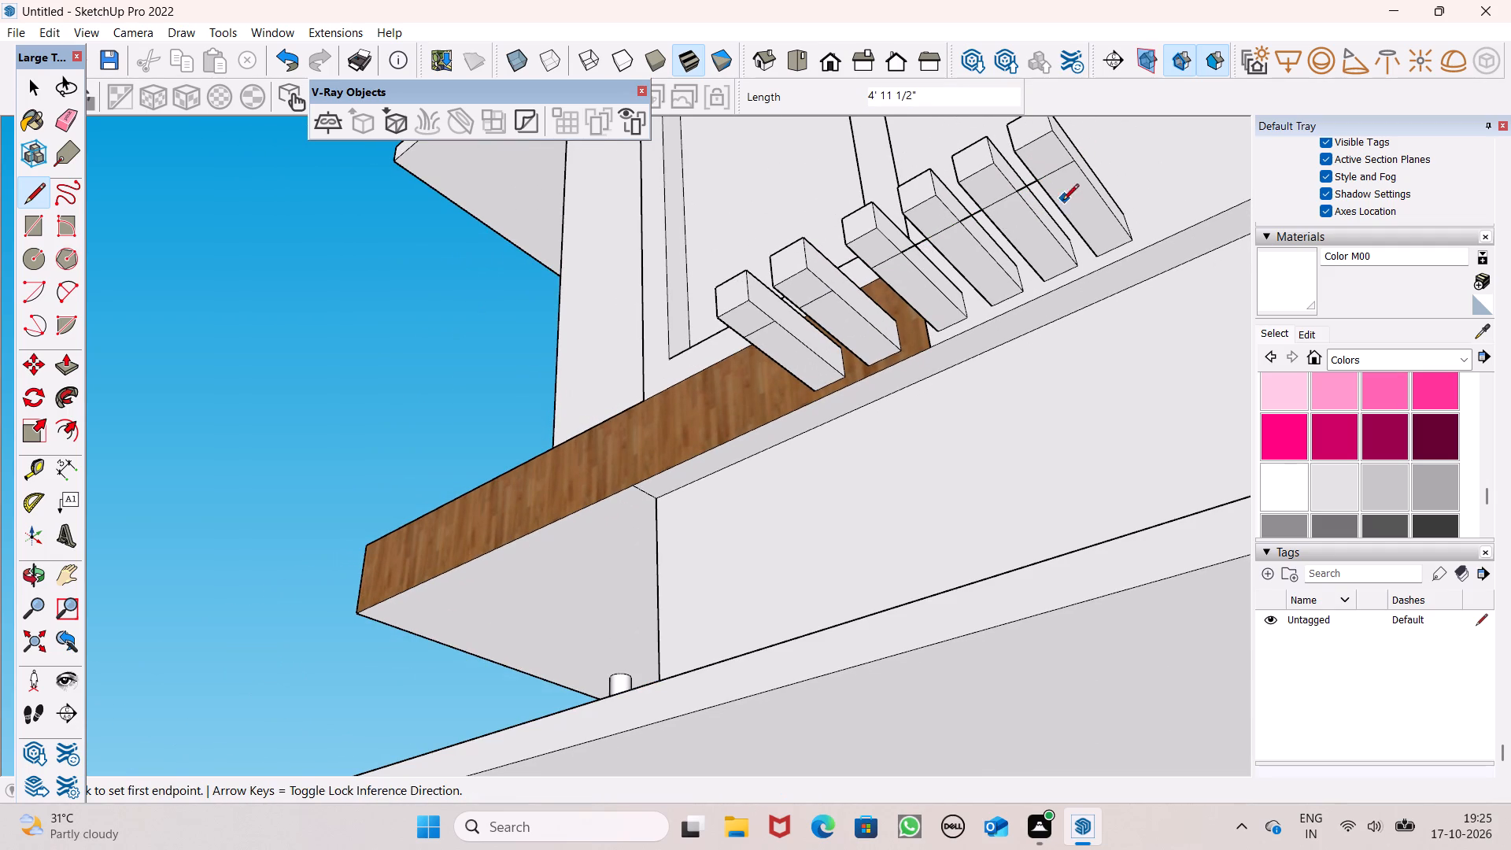
key("space")
Erase the pieces of the cross line spanning the gaps between the third, fourth, fifth and sixth beams.
left_click(74, 109)
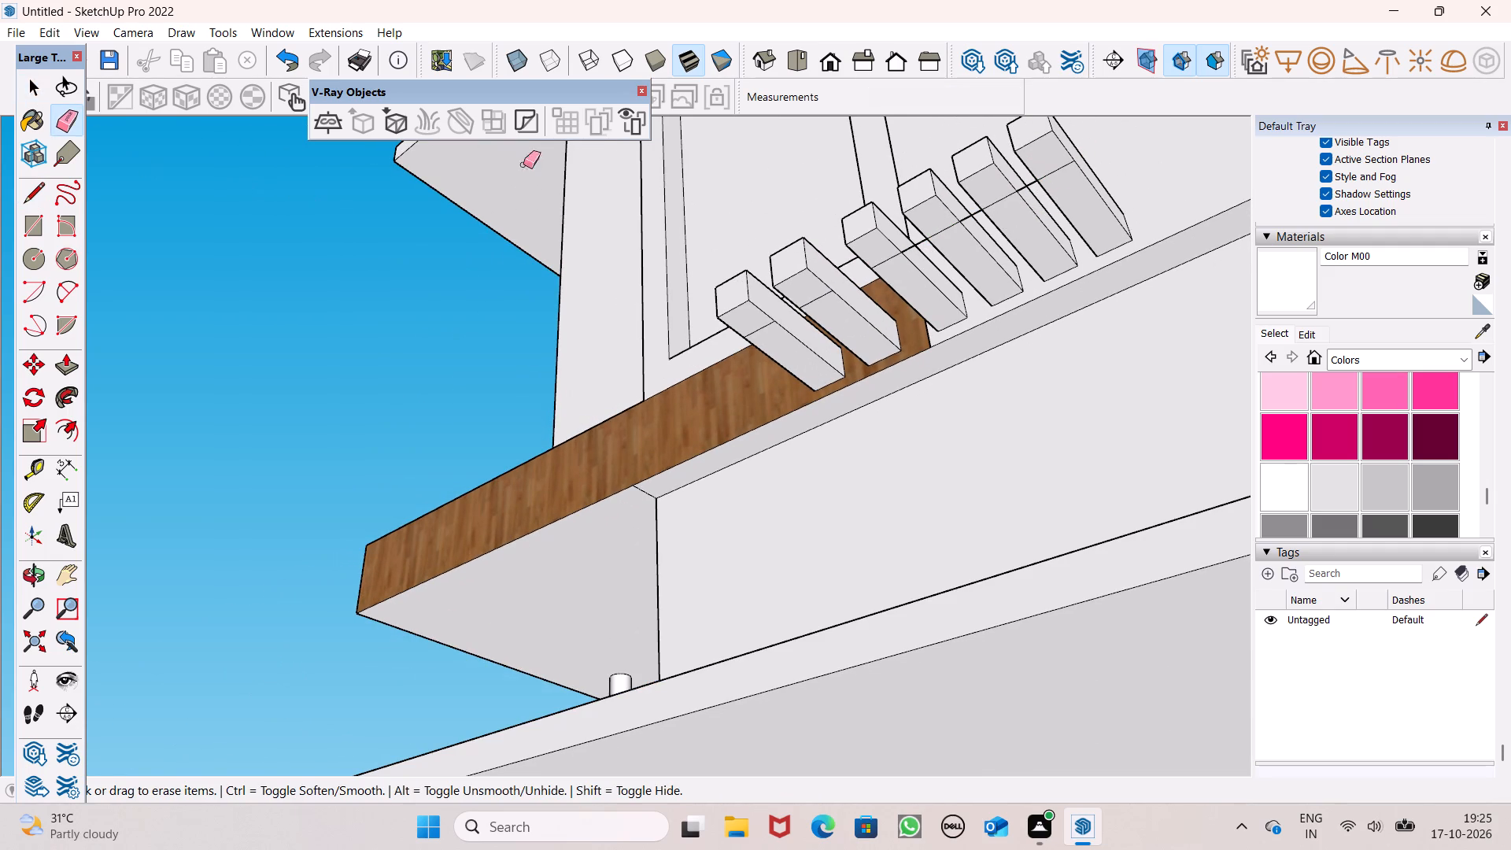
left_click(911, 239)
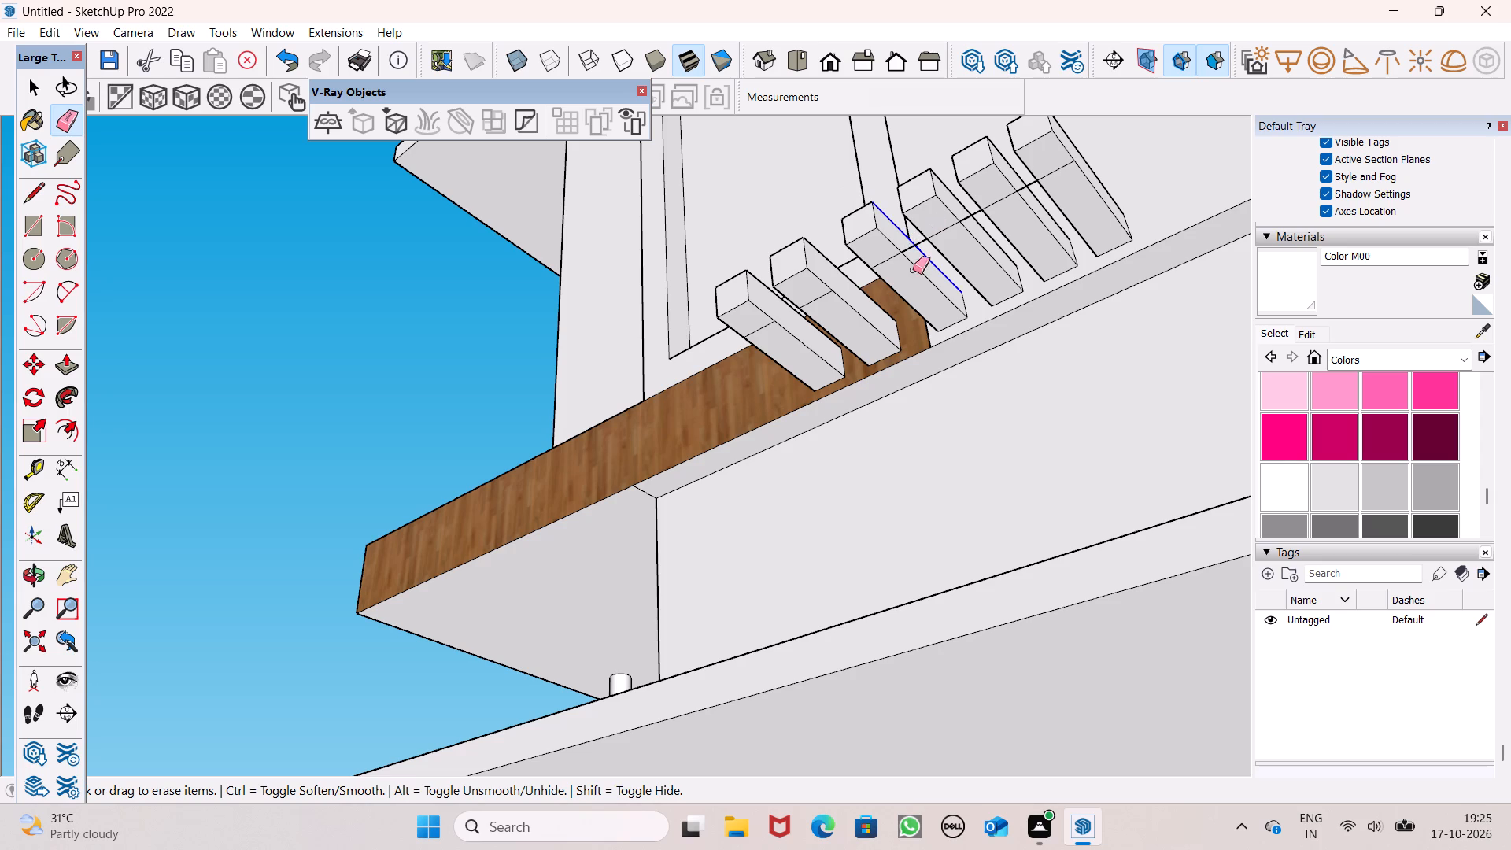
key("ctrl+z")
middle_click_drag(959, 293, 980, 368)
scroll(976, 354, "up", 4)
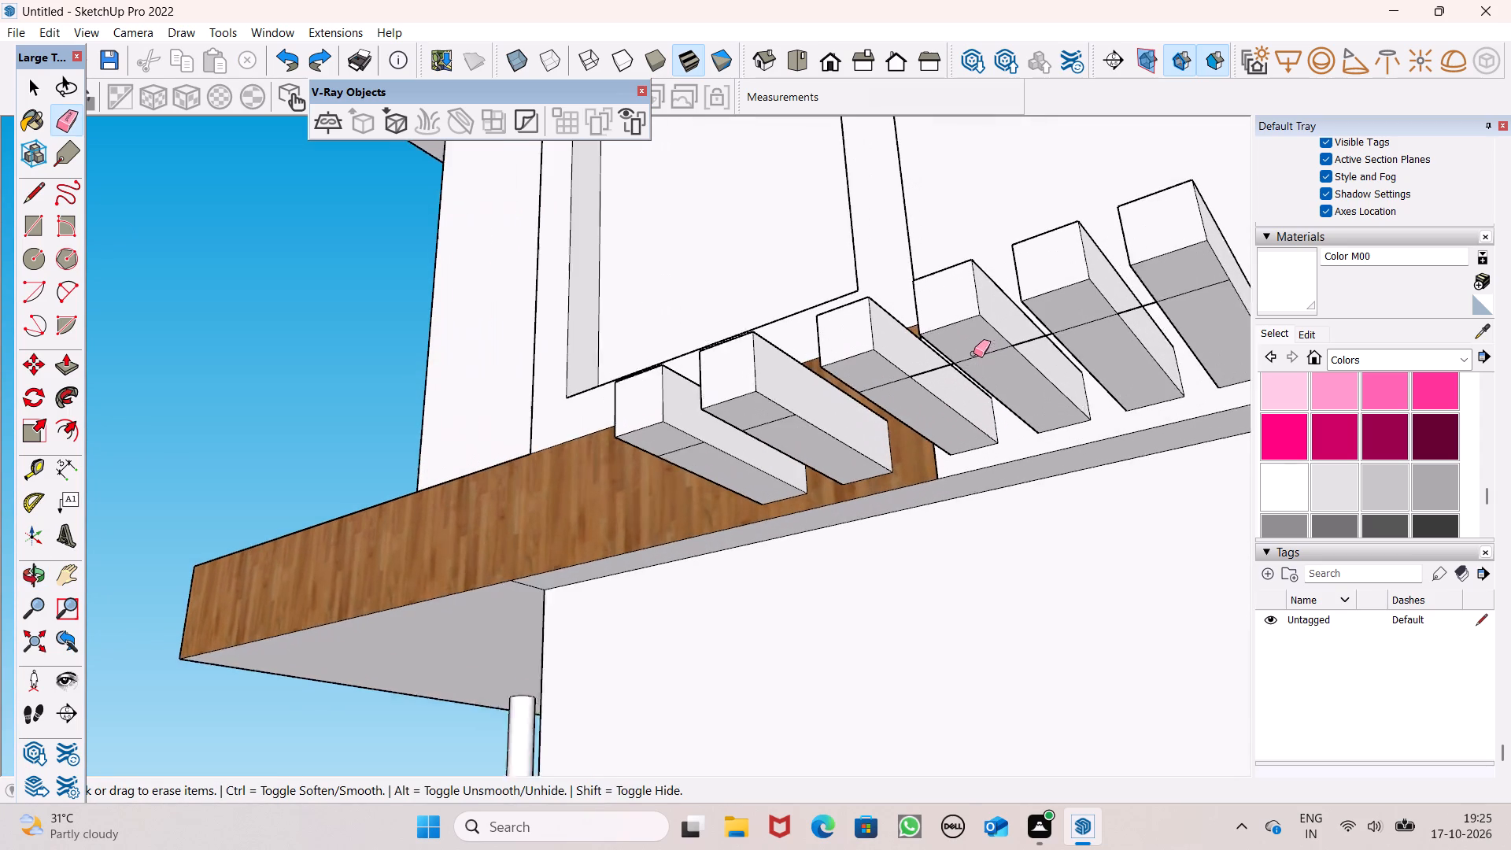
scroll(973, 353, "up", 2)
left_click_drag(932, 365, 933, 372)
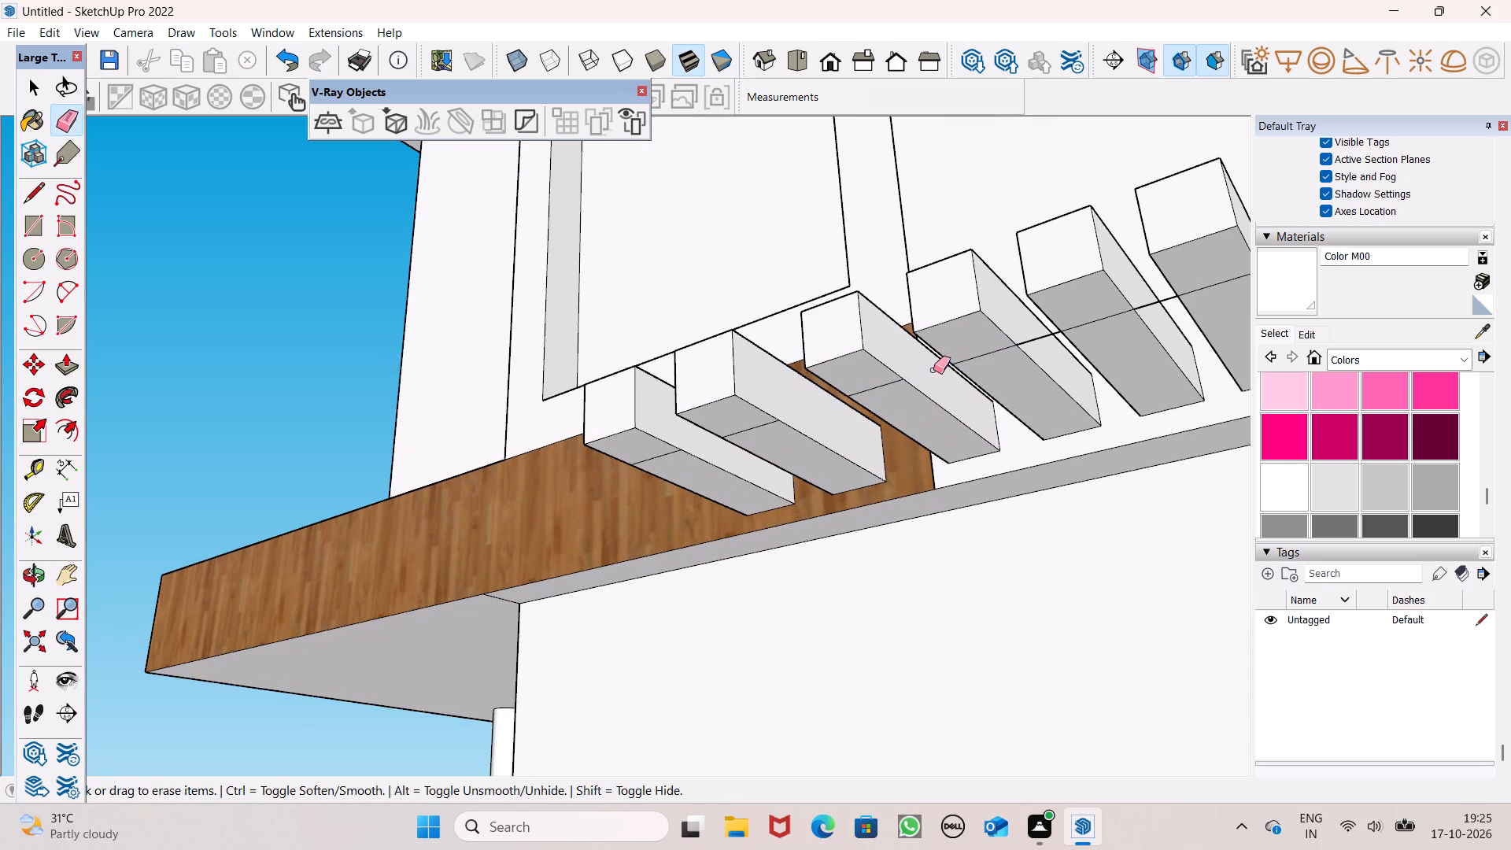
left_click(1046, 333)
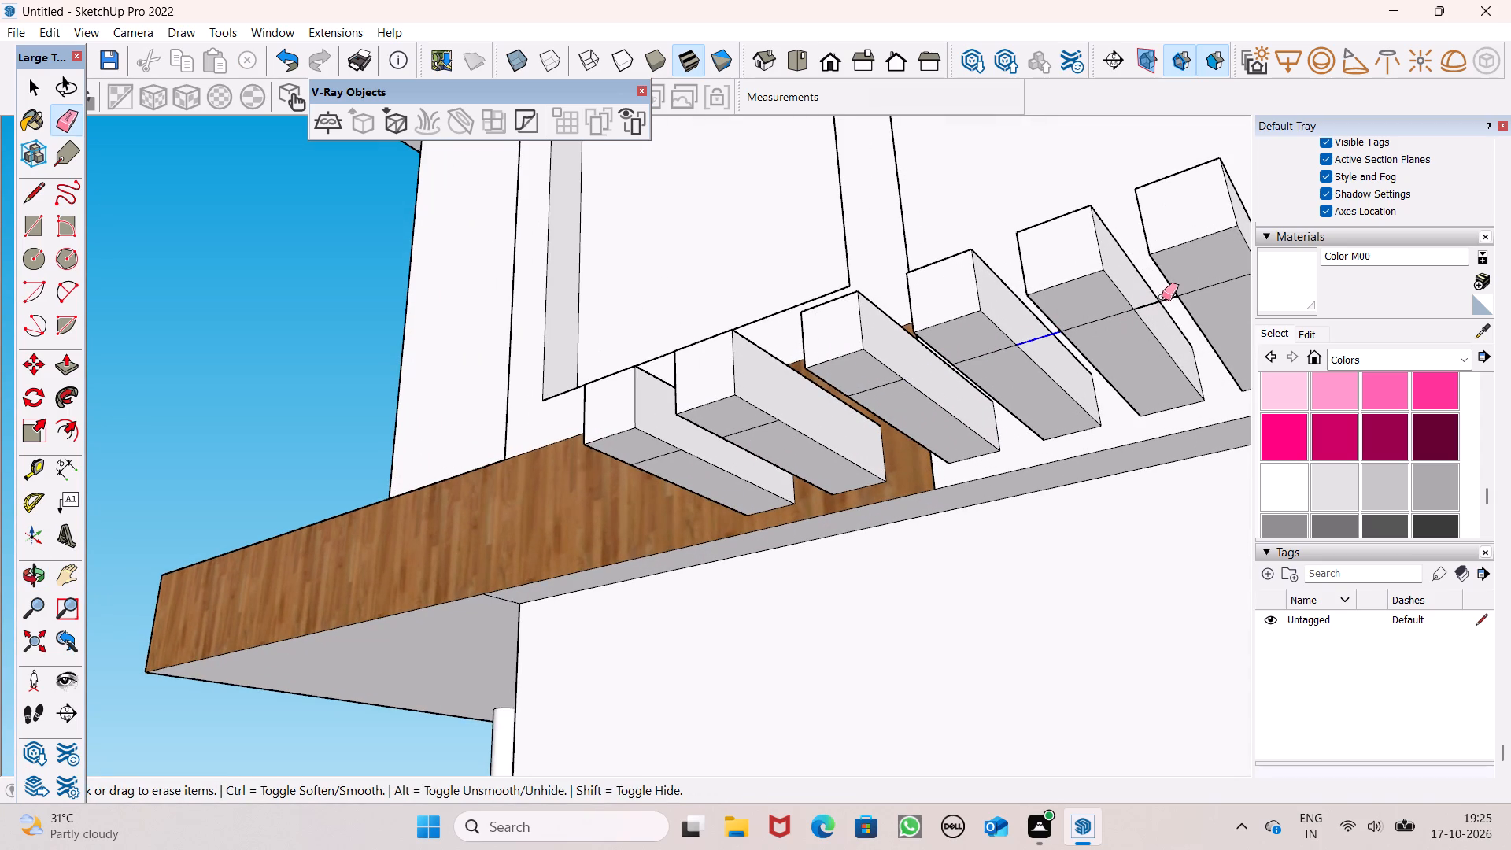
left_click(1162, 297)
key("space")
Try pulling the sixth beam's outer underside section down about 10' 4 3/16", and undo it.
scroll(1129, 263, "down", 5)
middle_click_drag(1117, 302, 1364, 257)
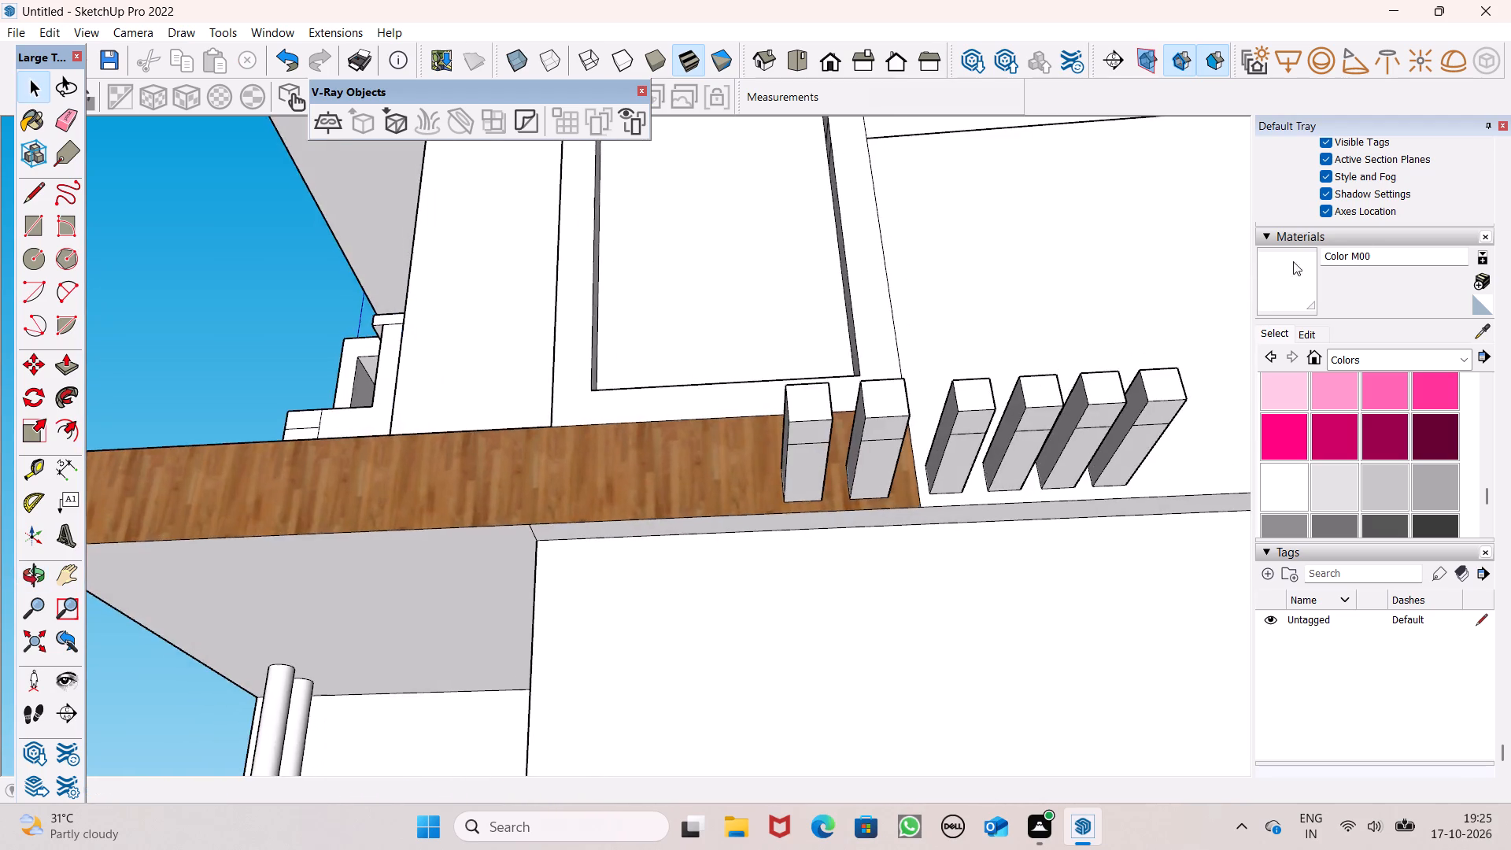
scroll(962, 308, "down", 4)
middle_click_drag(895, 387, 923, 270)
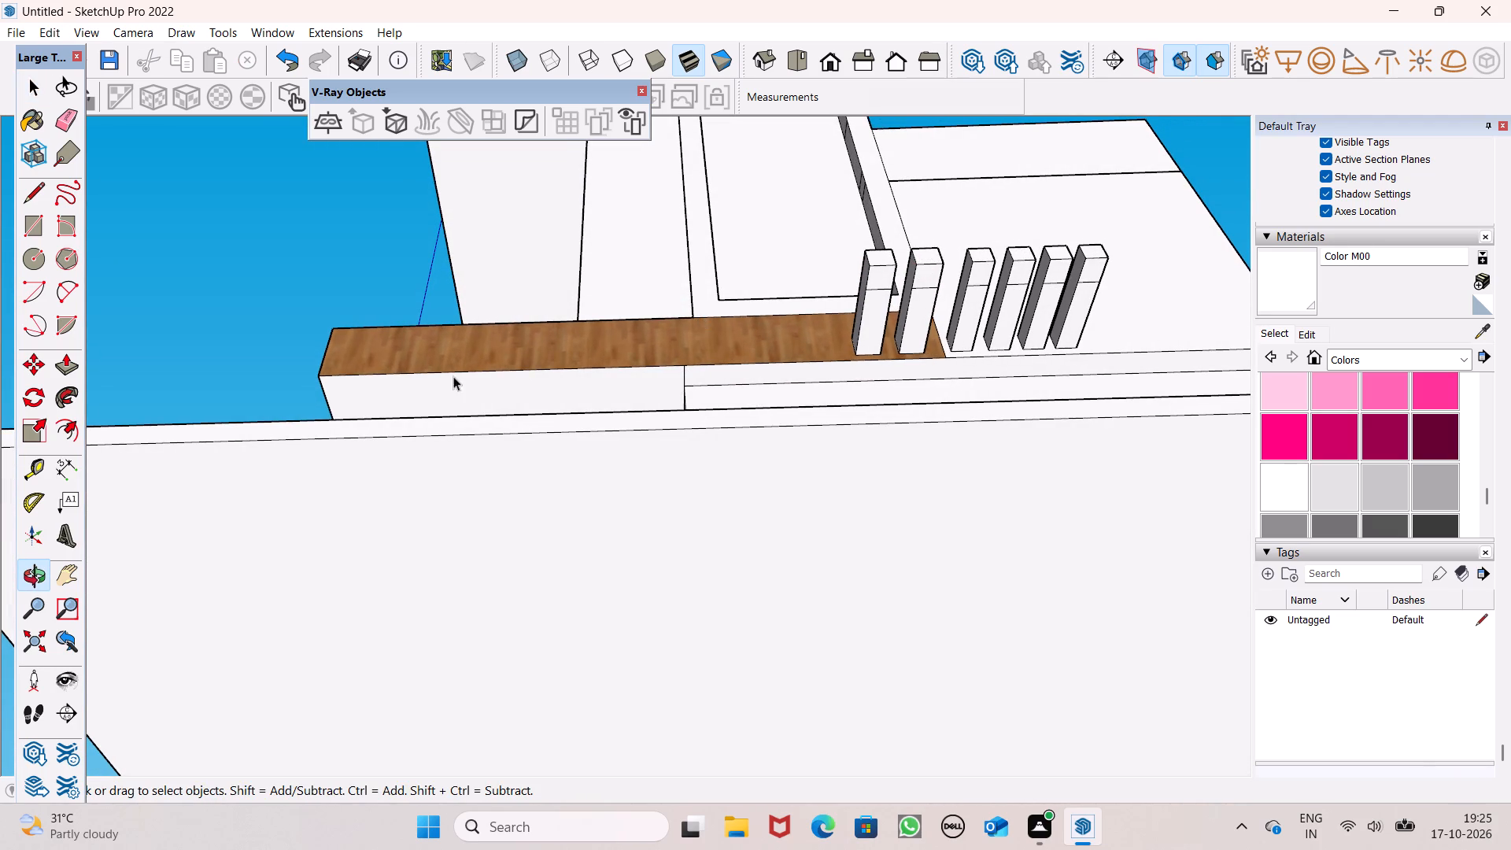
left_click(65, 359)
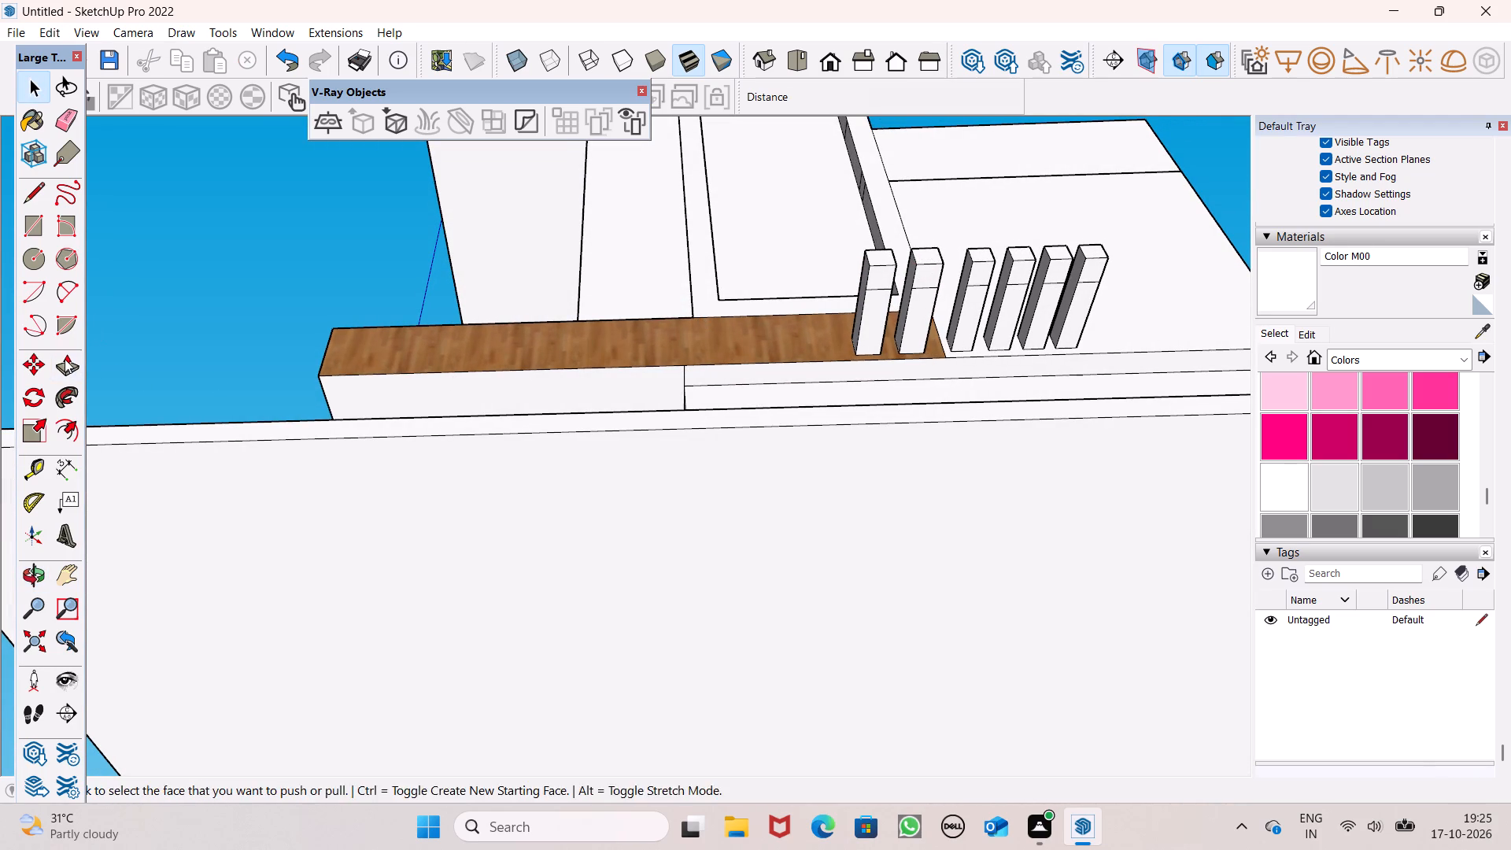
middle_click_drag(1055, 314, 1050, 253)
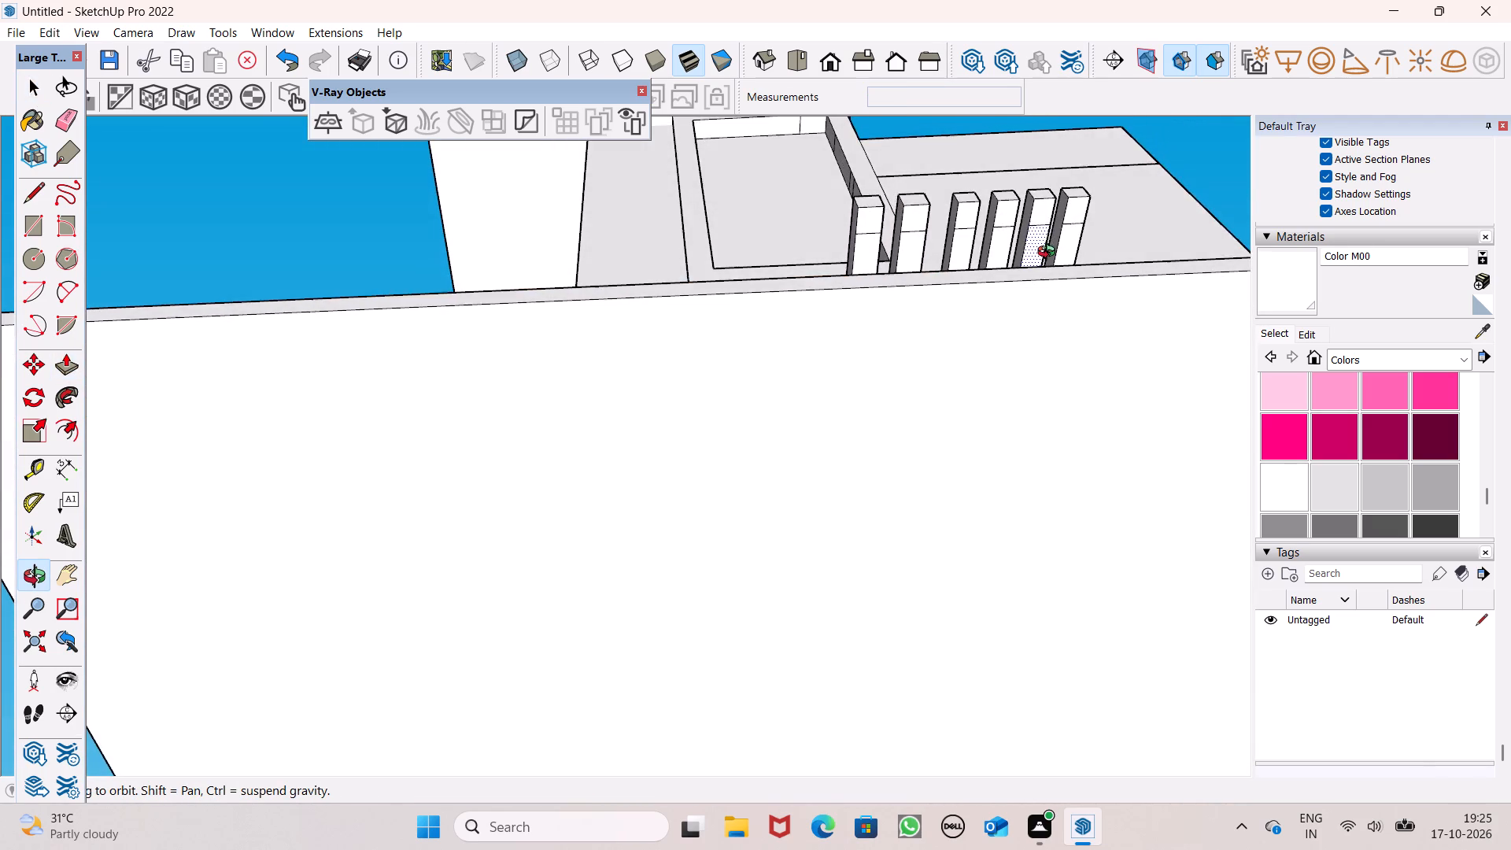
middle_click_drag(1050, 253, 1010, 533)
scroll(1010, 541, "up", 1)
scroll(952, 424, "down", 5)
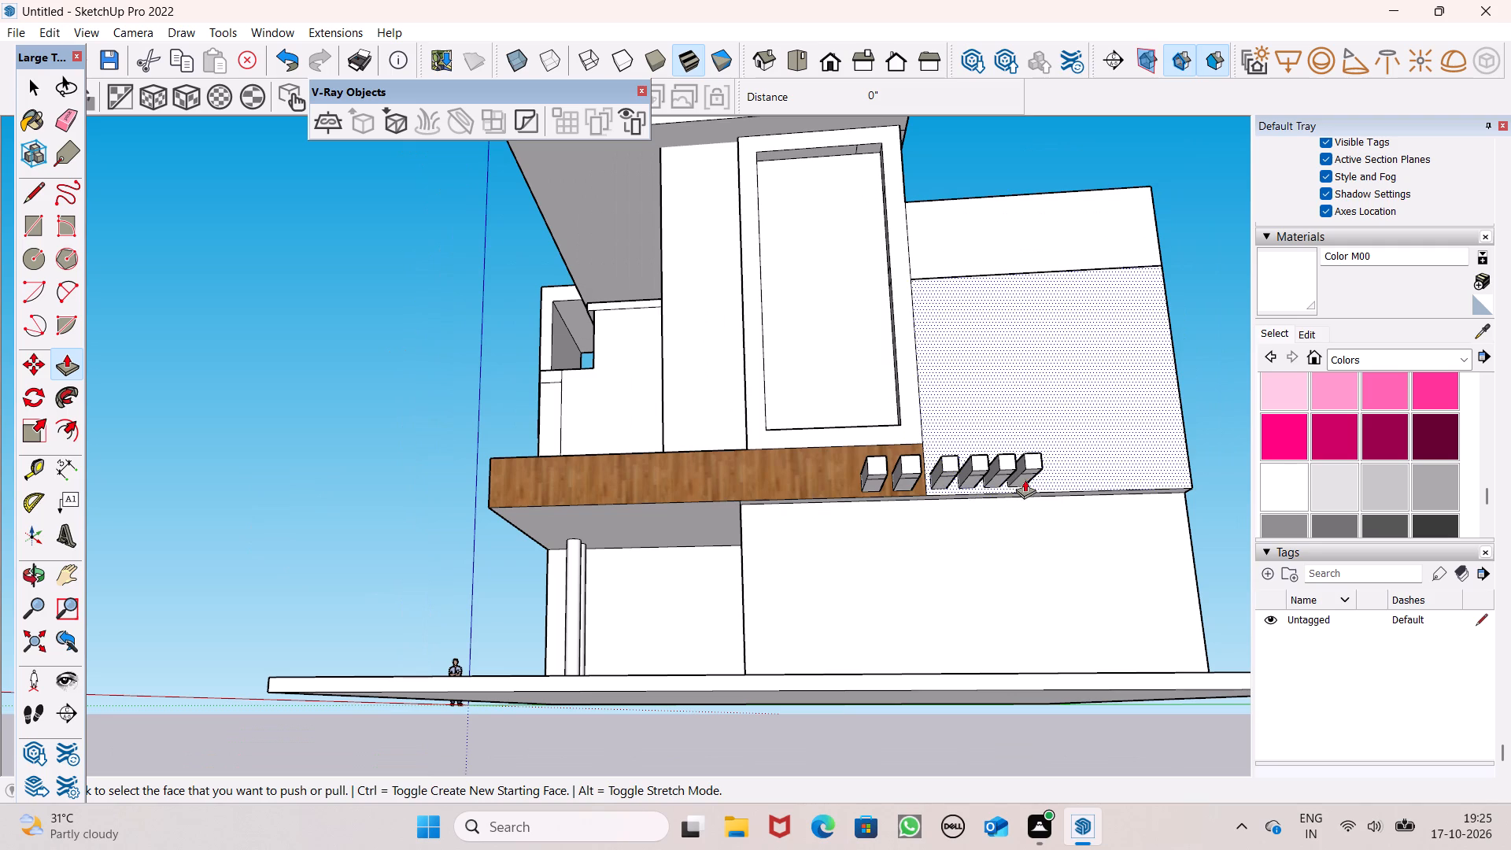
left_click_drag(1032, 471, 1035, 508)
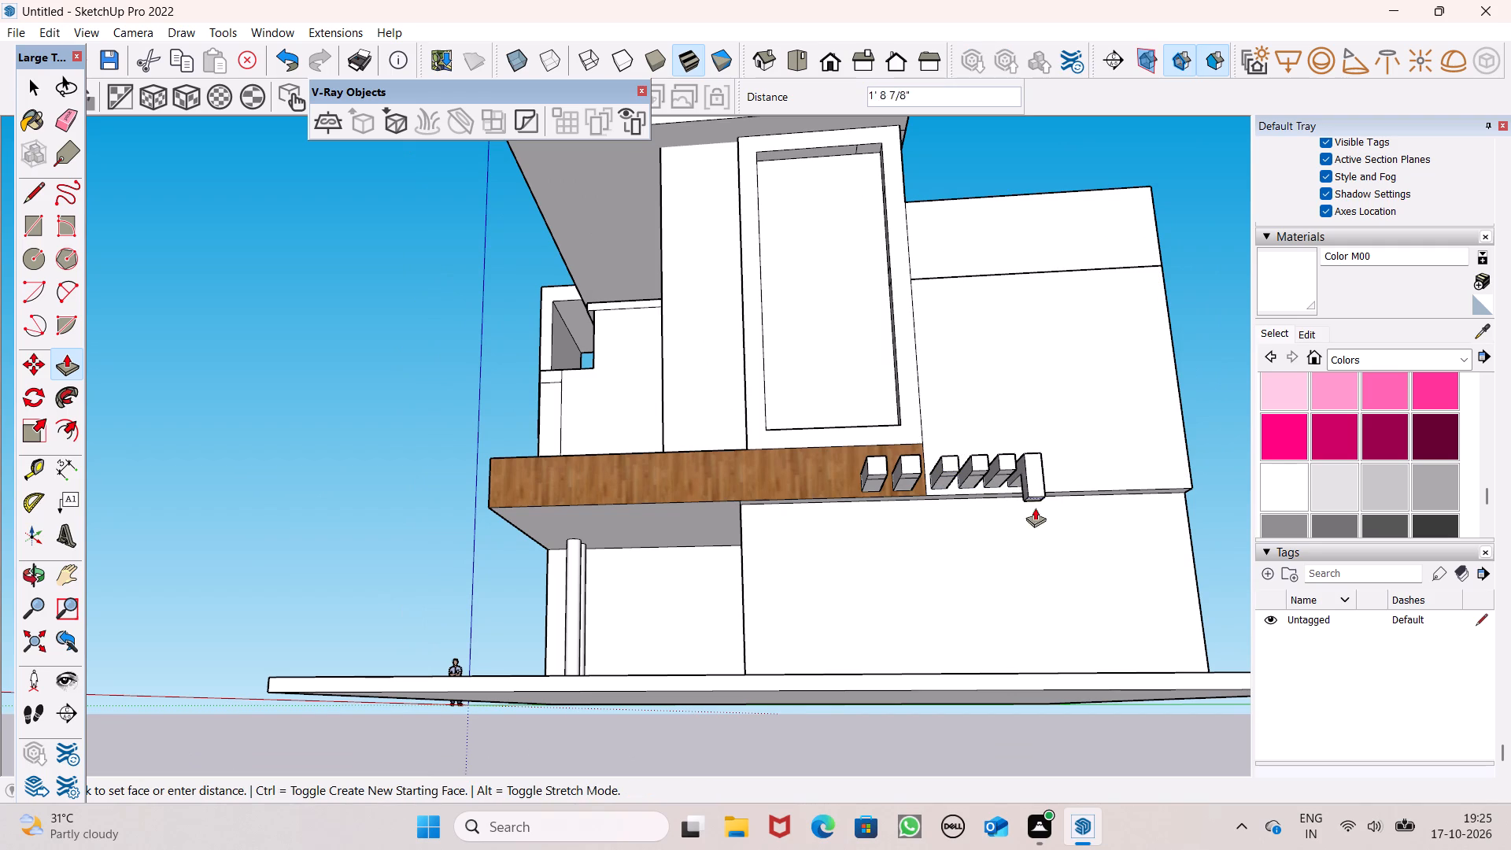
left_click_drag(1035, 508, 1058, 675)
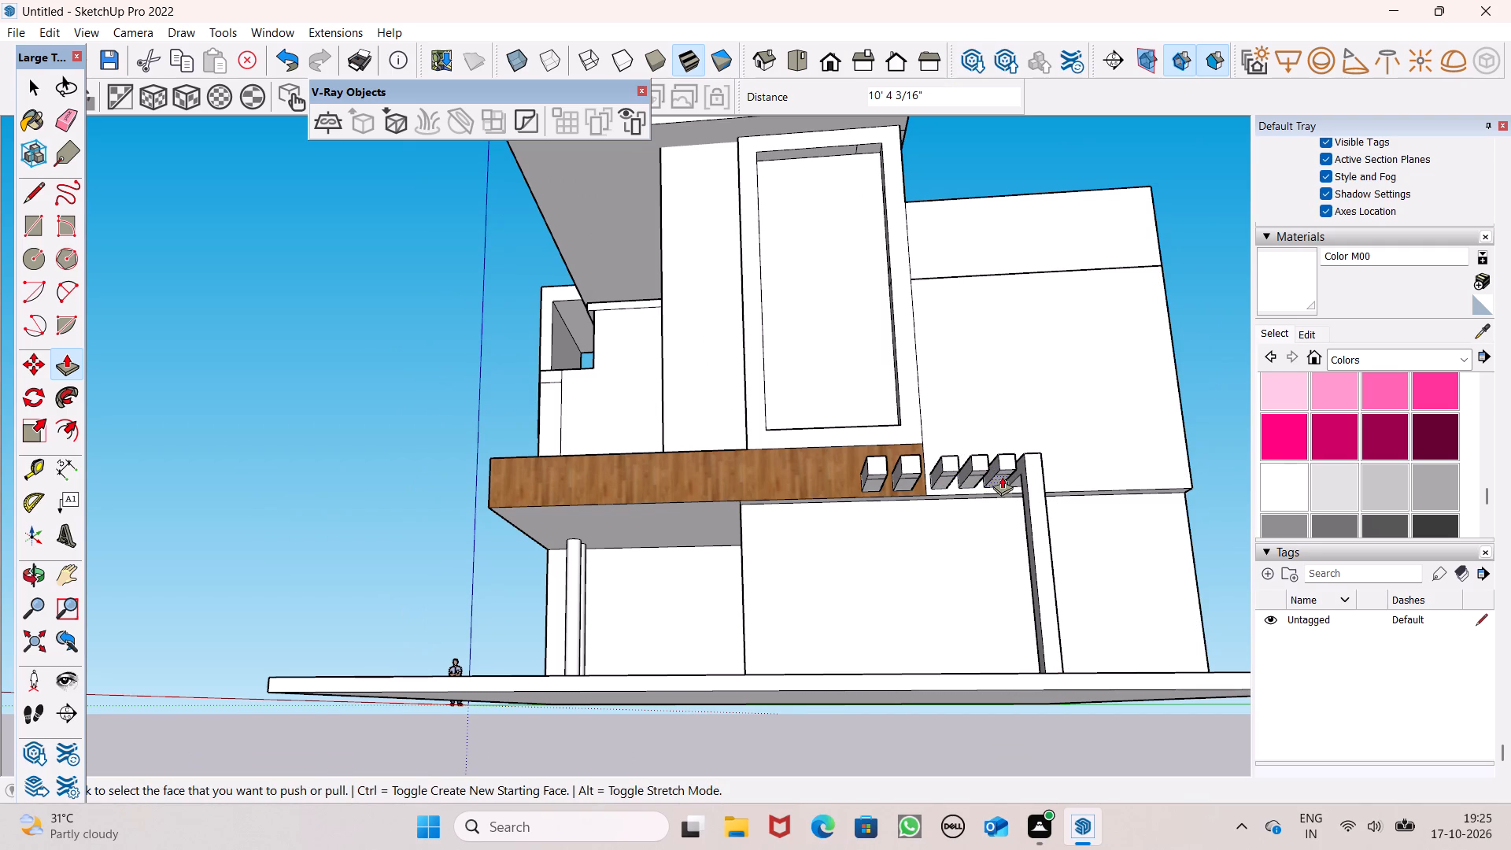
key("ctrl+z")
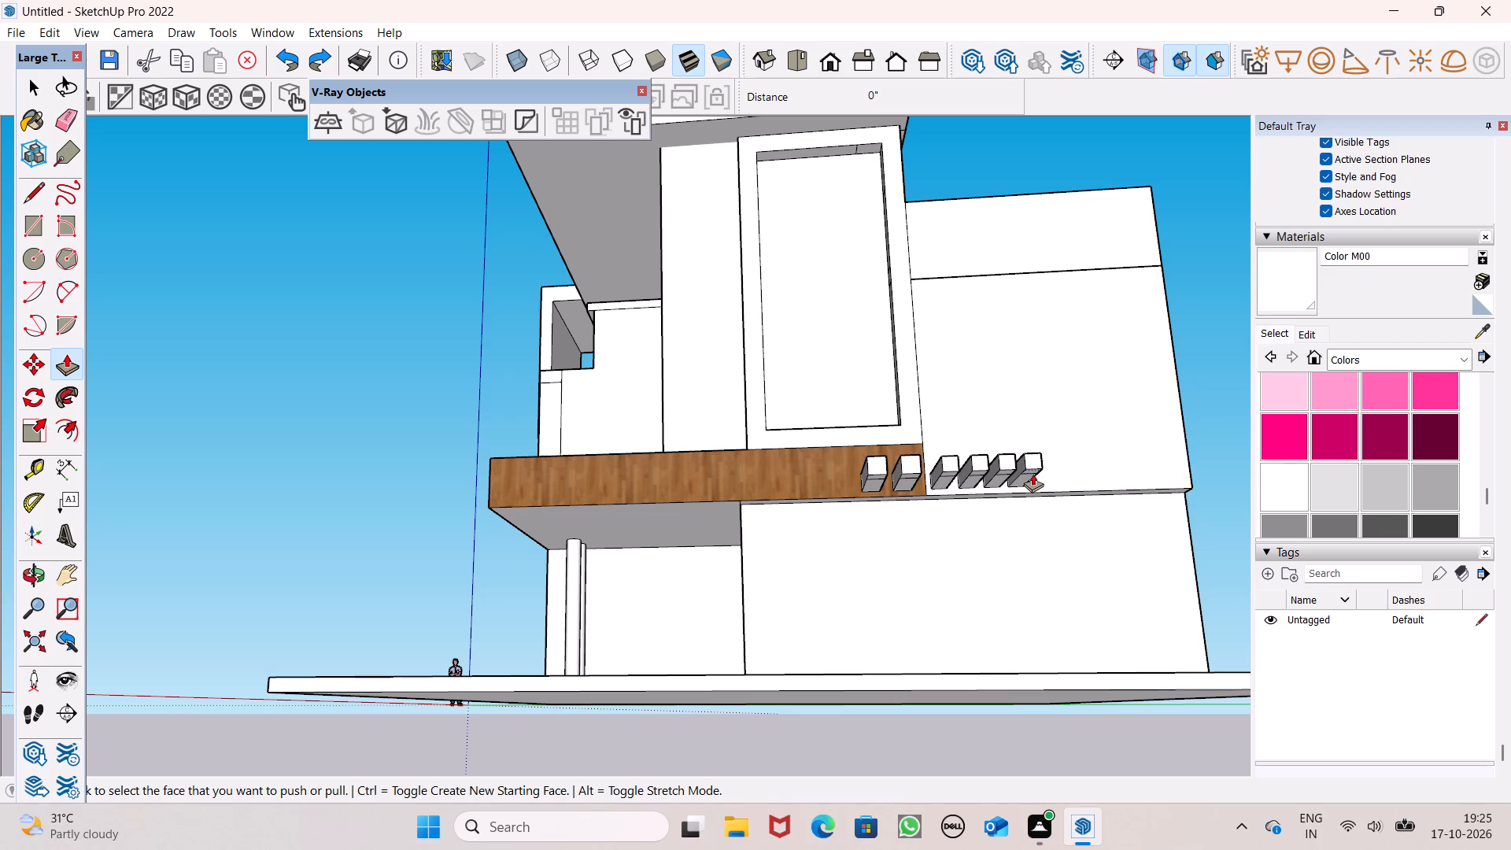
Pull the outer underside sections down into legs: sixth beam about 7' 8 3/4", the fifth similarly, and the fourth about 9' 7 3/8".
left_click_drag(1033, 471, 1053, 622)
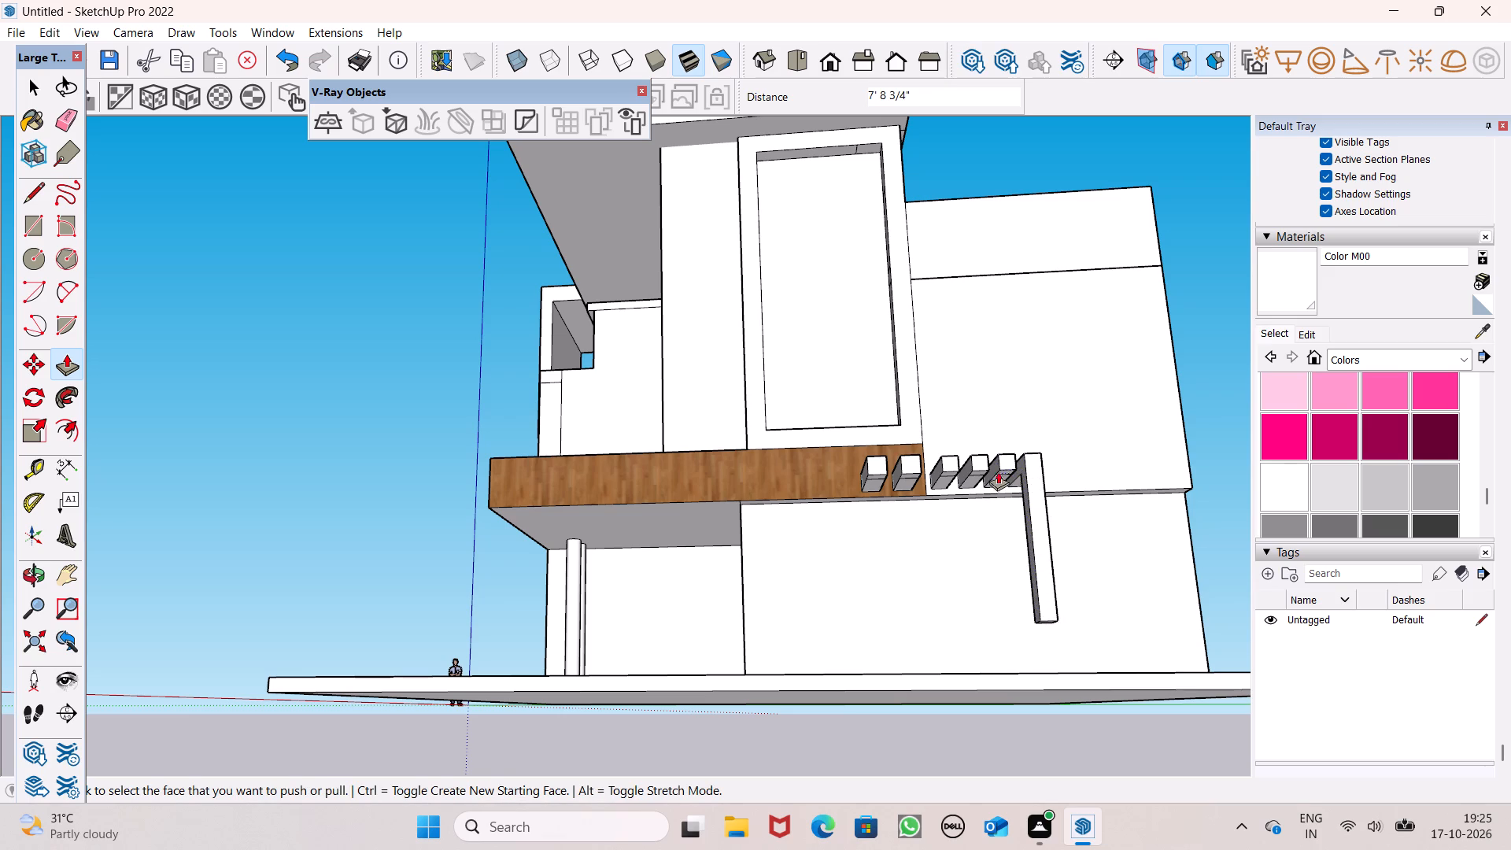
left_click_drag(1001, 474, 1024, 635)
left_click_drag(976, 473, 978, 586)
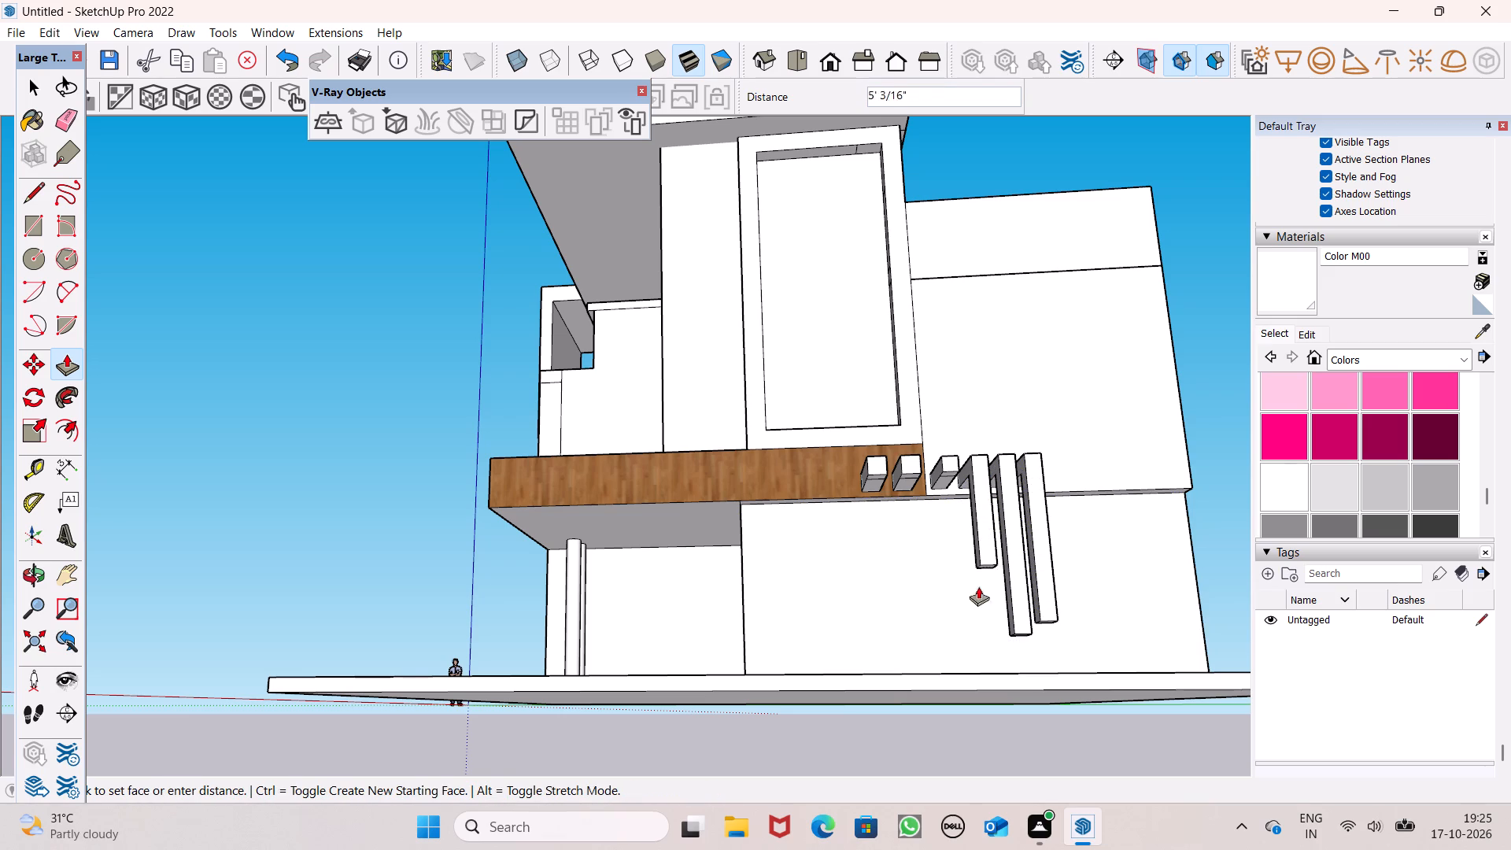
left_click_drag(978, 586, 963, 661)
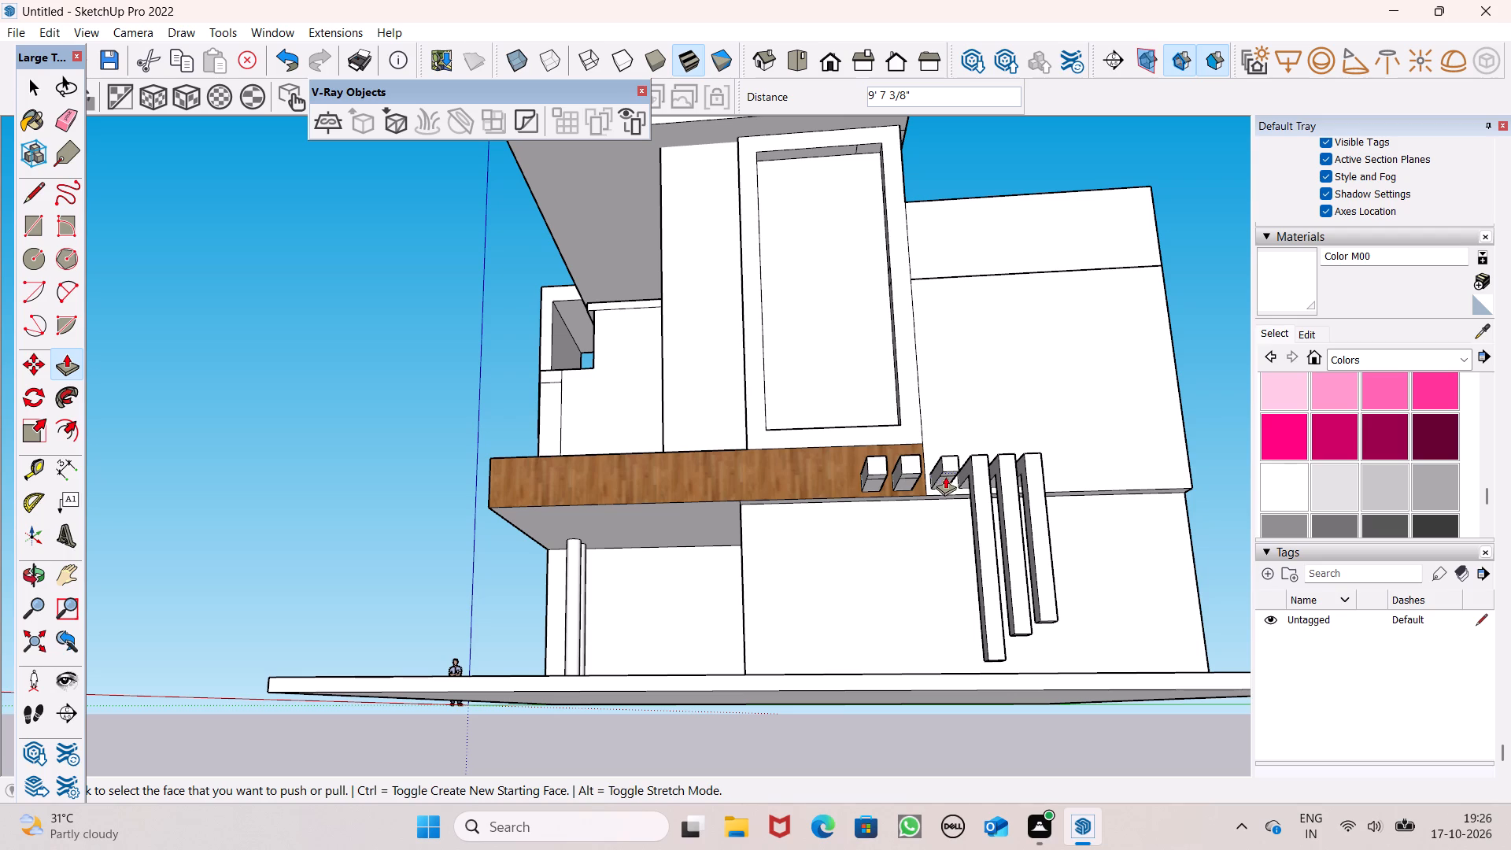
Pull the outer underside sections down into legs on the third beam (about 9' 3/4"), the second, and the first (about 10' 3 13/16").
left_click_drag(945, 479, 943, 612)
key("ctrl+z")
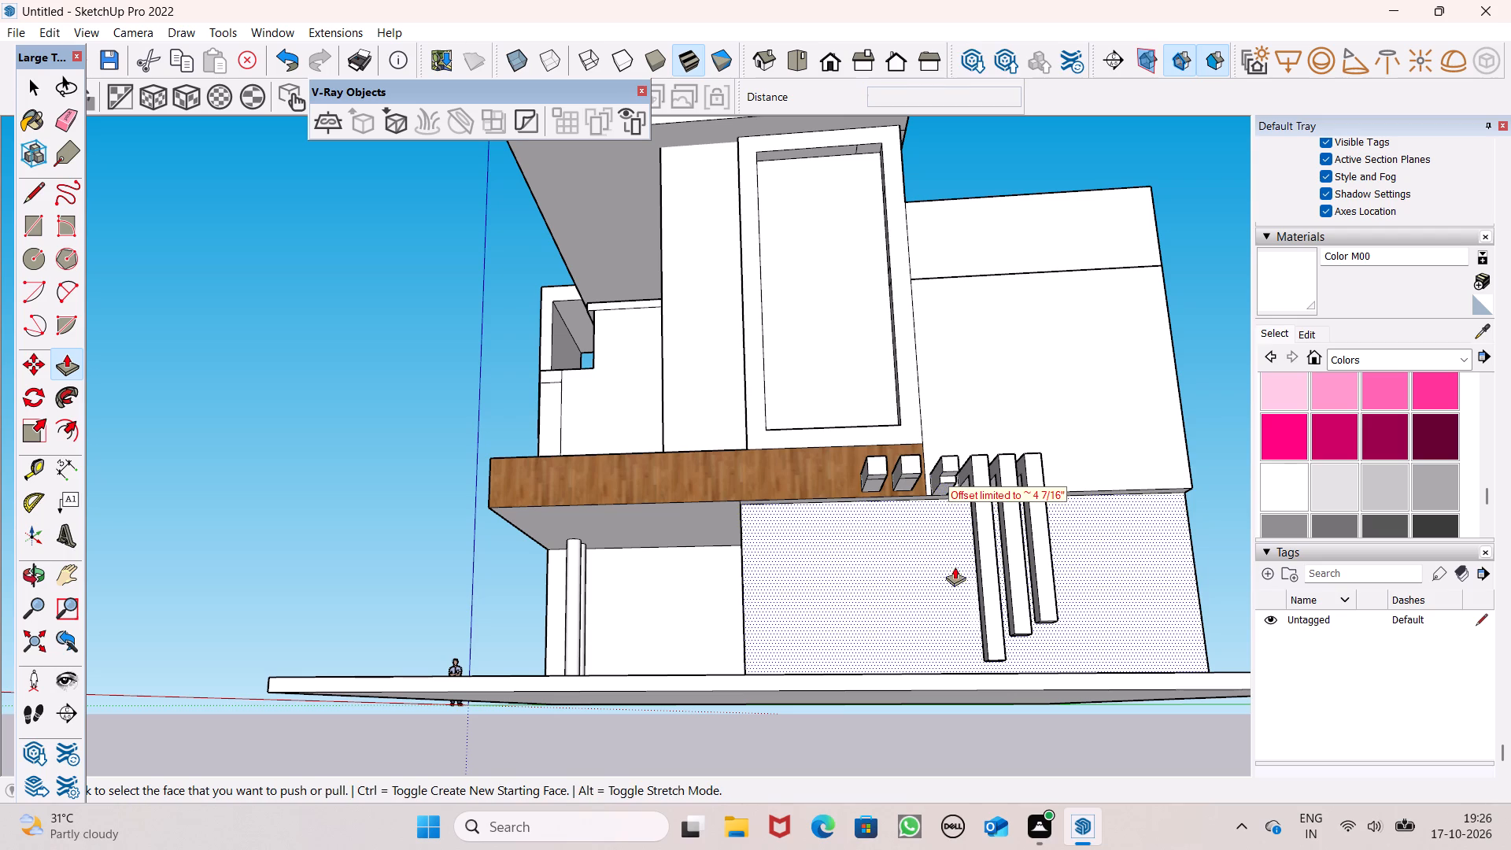
middle_click_drag(948, 581, 940, 502, "ctrl")
scroll(945, 394, "up", 2)
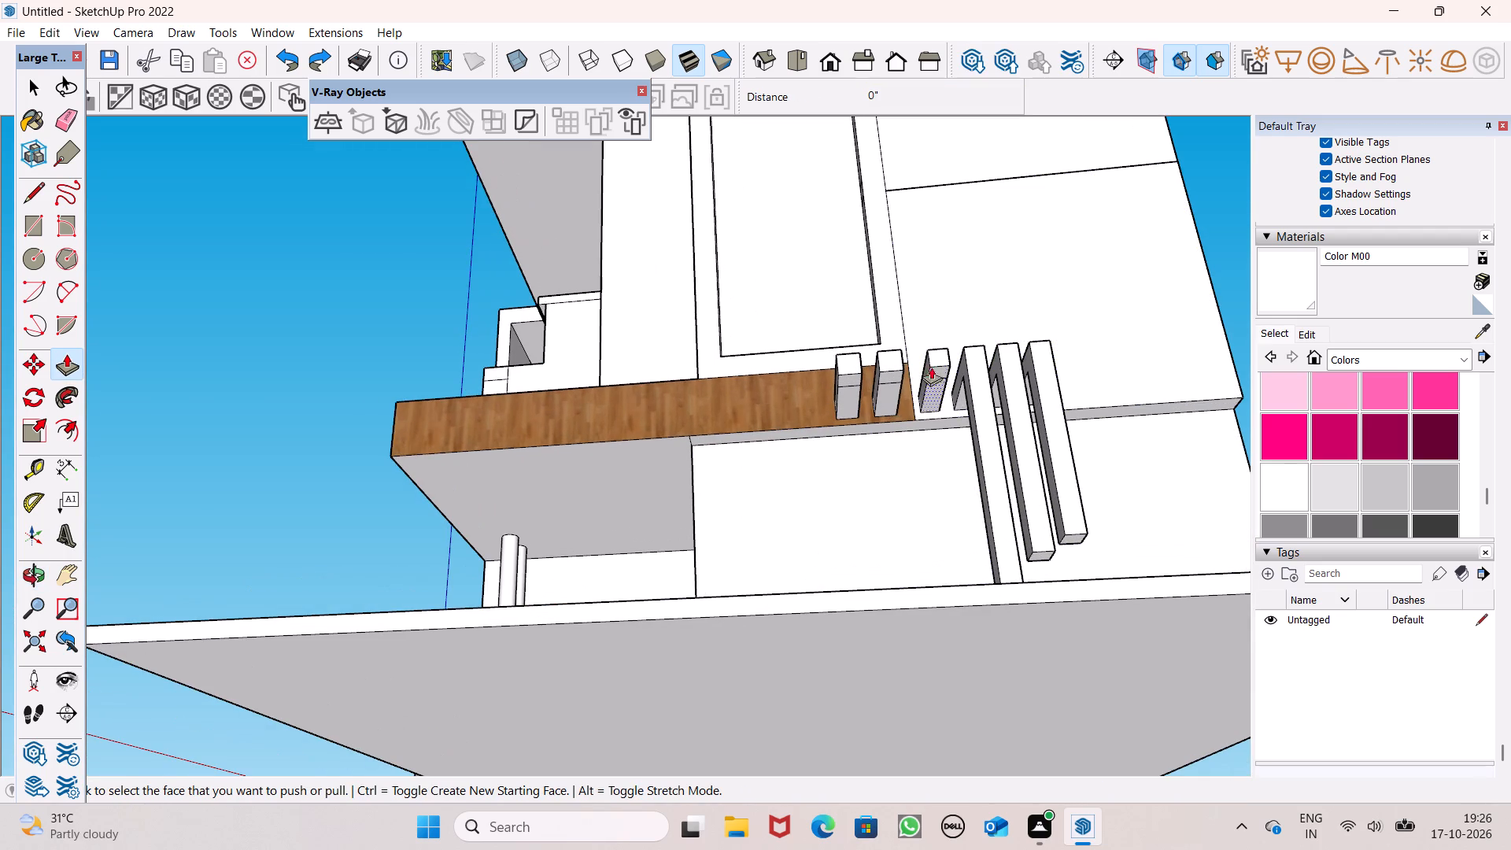
left_click_drag(938, 374, 955, 579)
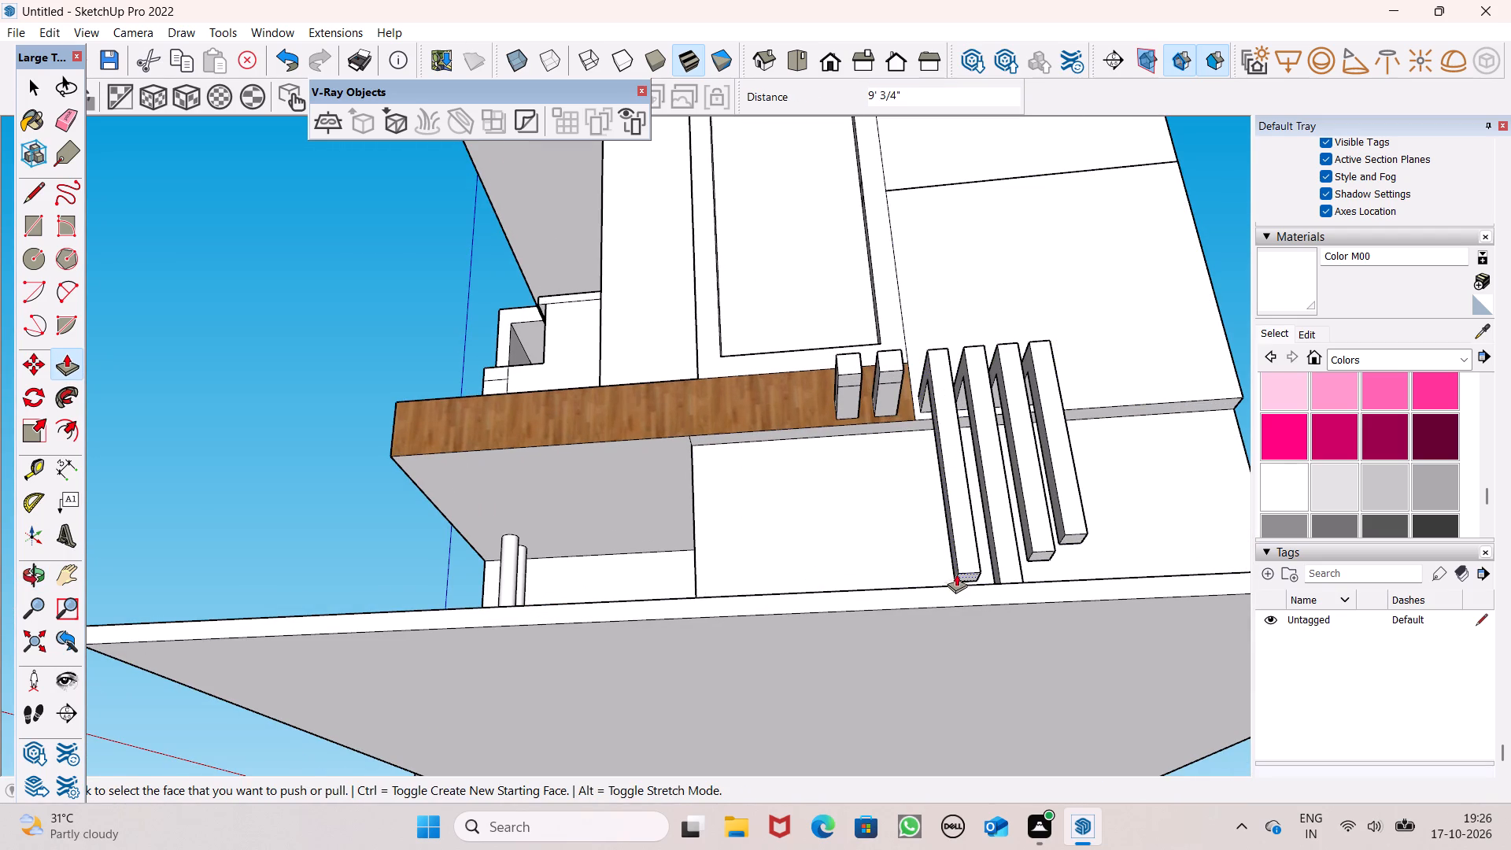
left_click_drag(888, 375, 884, 556)
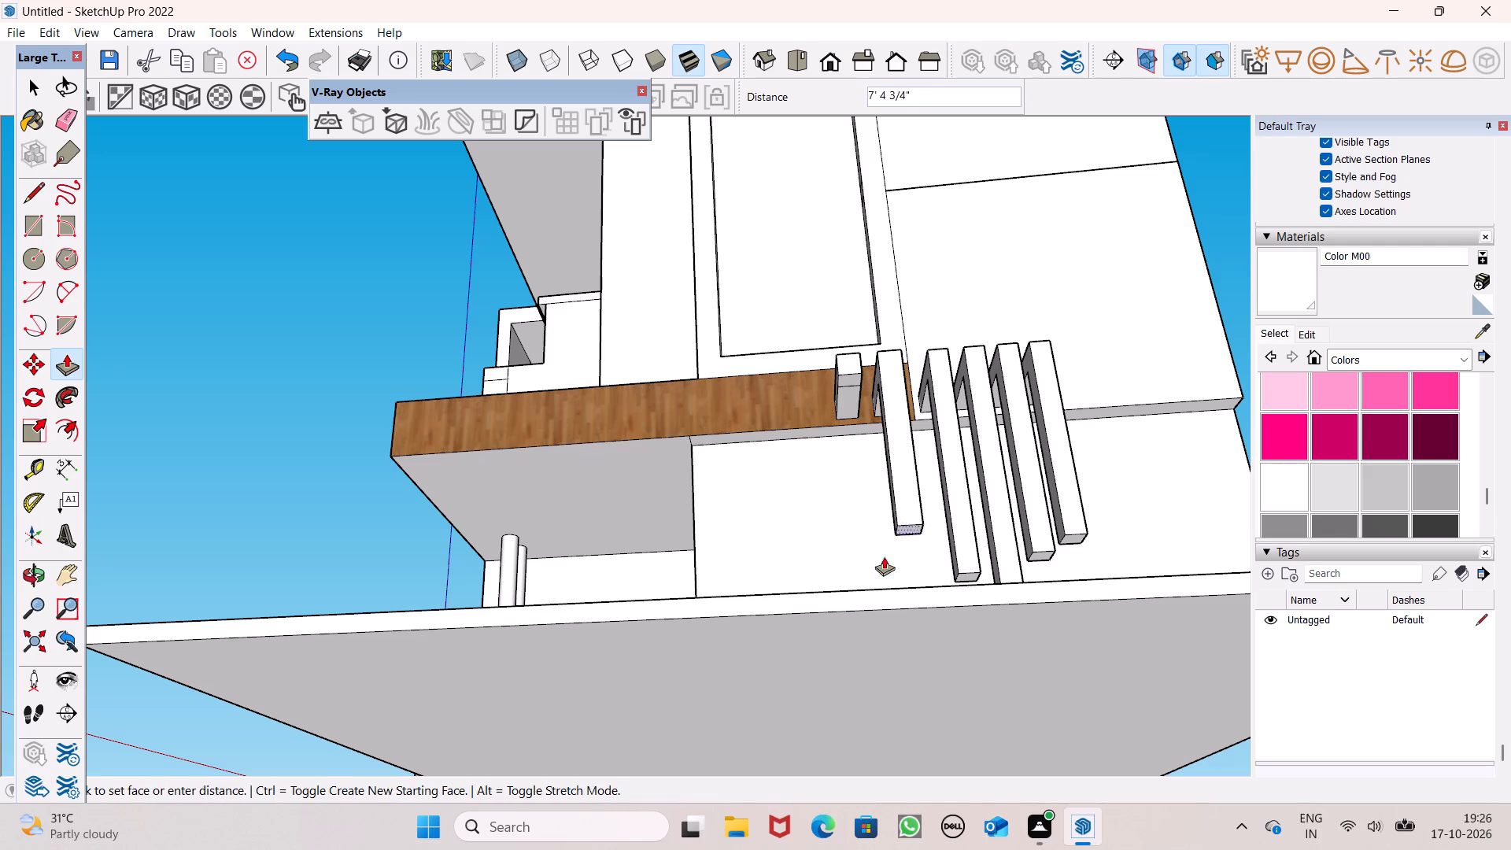
left_click_drag(884, 556, 884, 562)
left_click_drag(846, 378, 879, 588)
Extend the bottom end of the second beam's leg down by about 1' 6 7/16" toward the base slab.
scroll(970, 442, "down", 6)
scroll(990, 508, "up", 1)
middle_click_drag(990, 523, 979, 651)
scroll(977, 623, "up", 6)
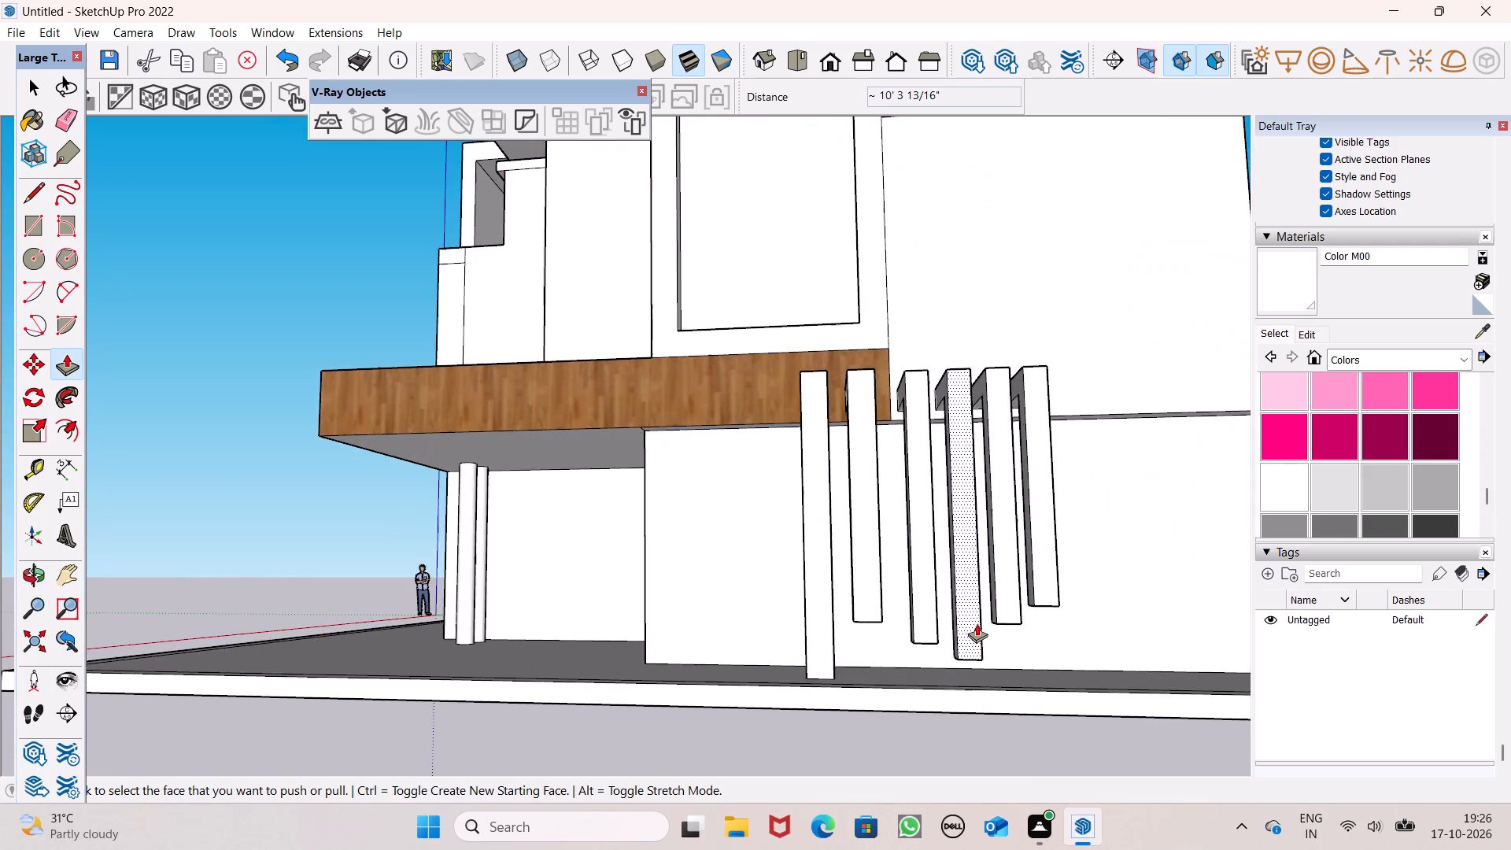
scroll(977, 654, "down", 2)
middle_click_drag(947, 692, 1225, 816)
scroll(944, 735, "up", 5)
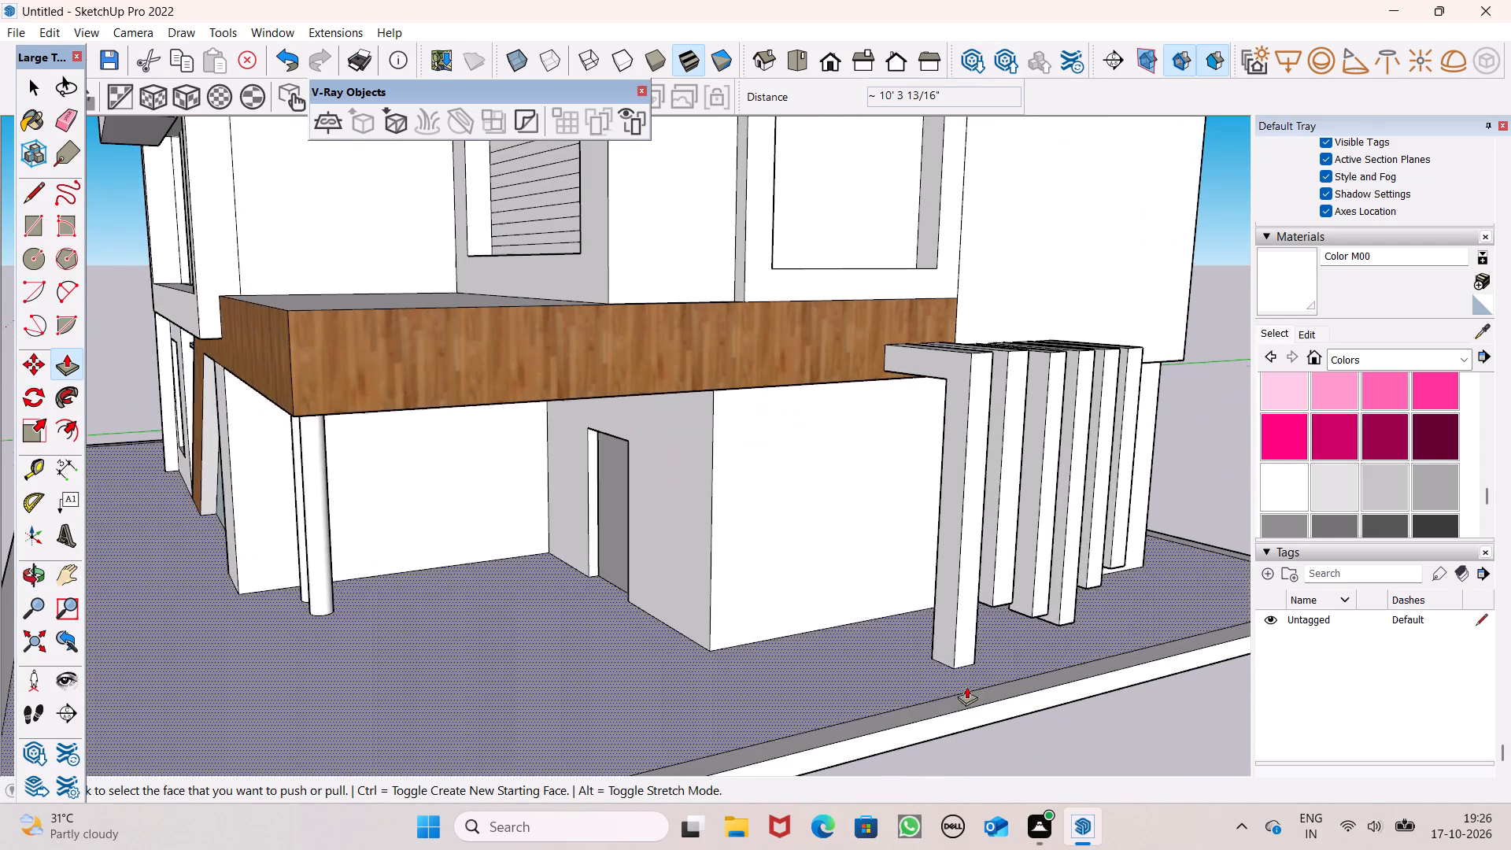
middle_click_drag(980, 654, 778, 544)
scroll(916, 582, "up", 1)
scroll(780, 534, "up", 3)
middle_click_drag(889, 557, 900, 548)
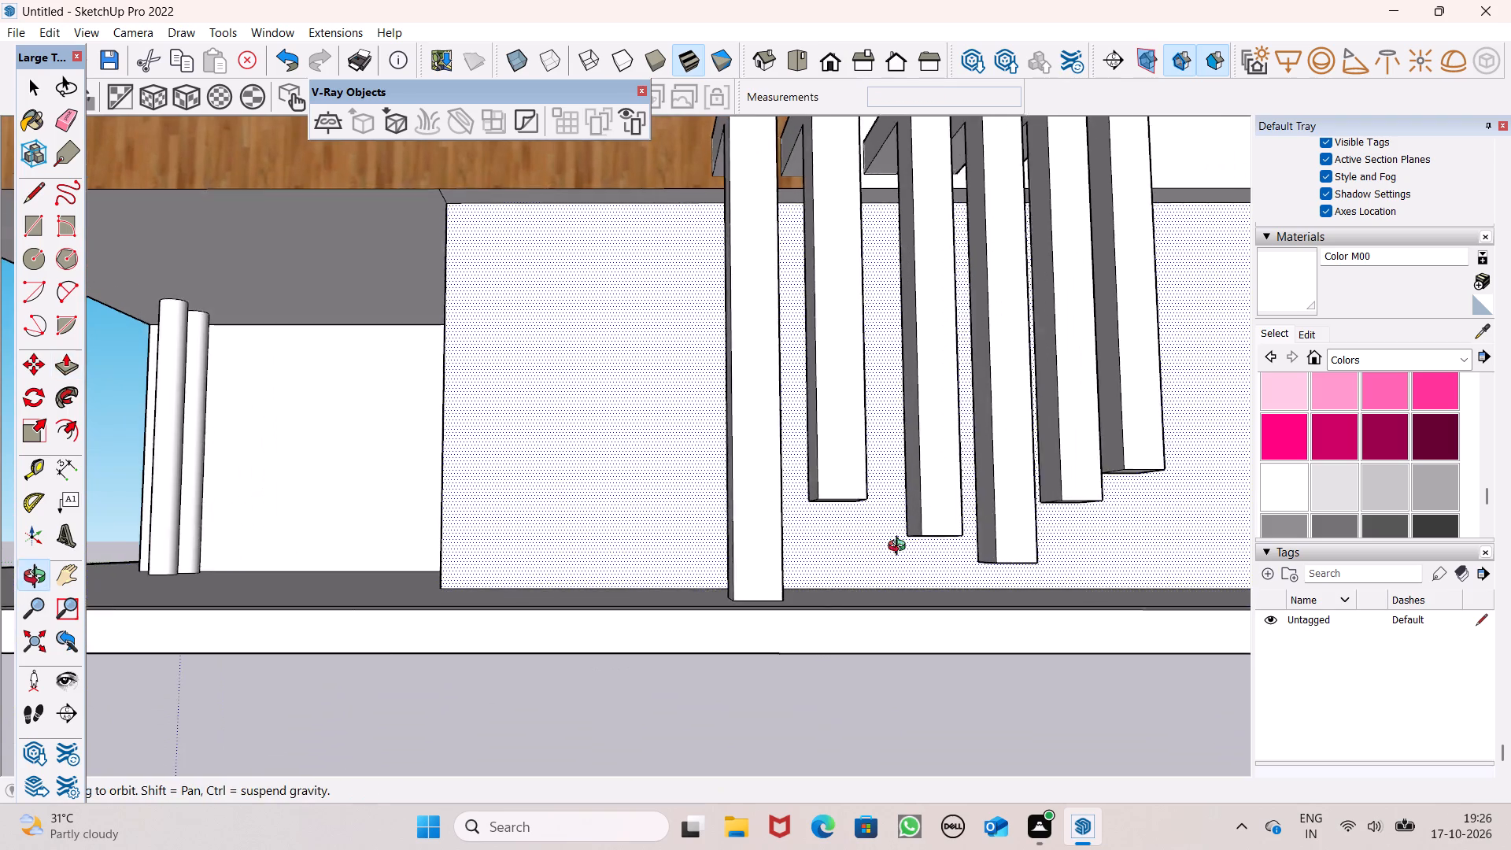
middle_click_drag(900, 548, 932, 506)
scroll(932, 507, "up", 1)
left_click_drag(899, 406, 870, 474)
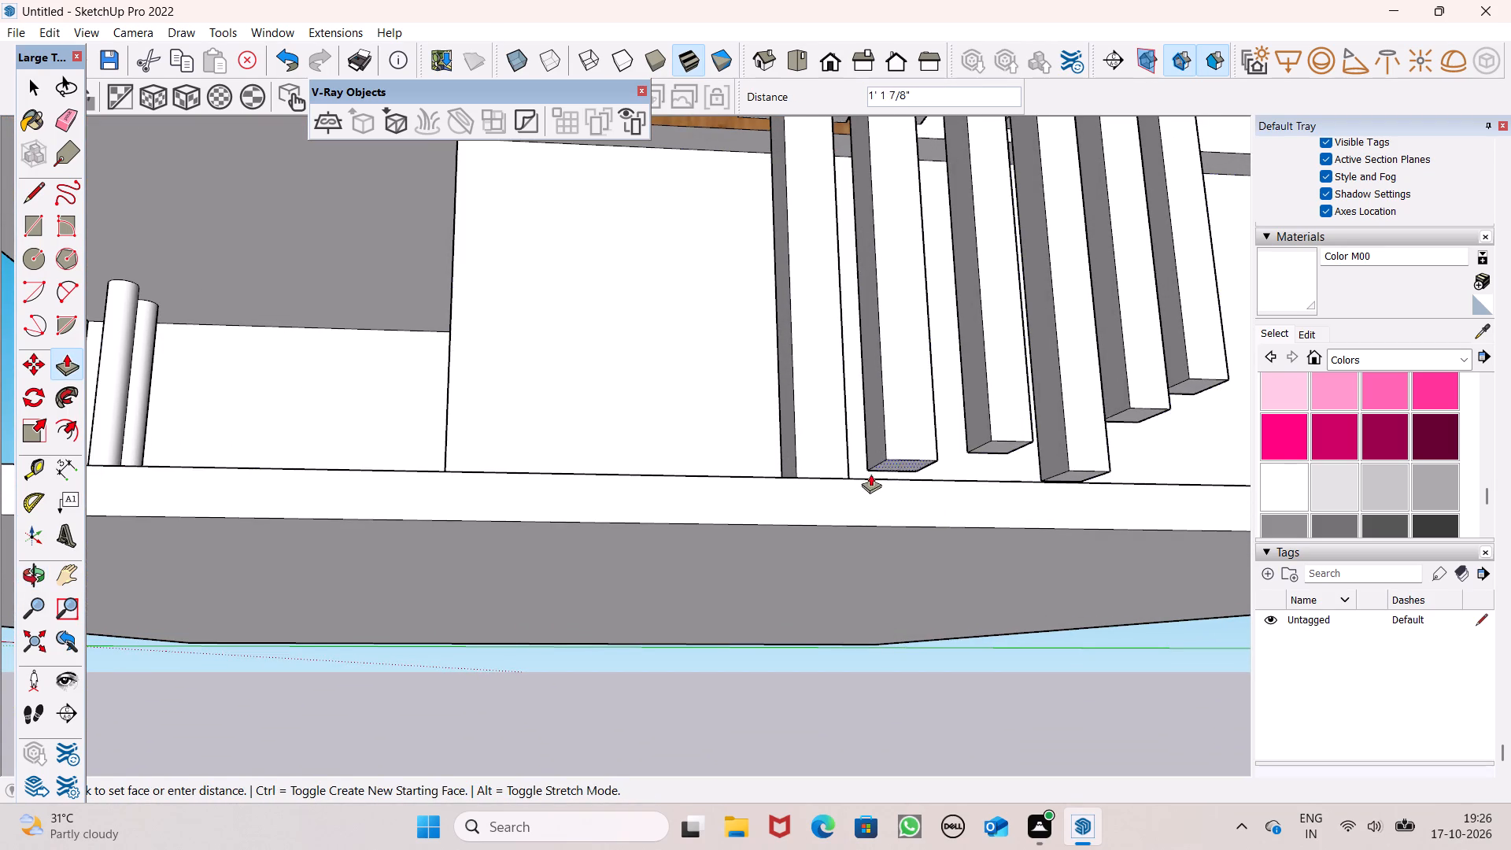
left_click_drag(870, 474, 869, 486)
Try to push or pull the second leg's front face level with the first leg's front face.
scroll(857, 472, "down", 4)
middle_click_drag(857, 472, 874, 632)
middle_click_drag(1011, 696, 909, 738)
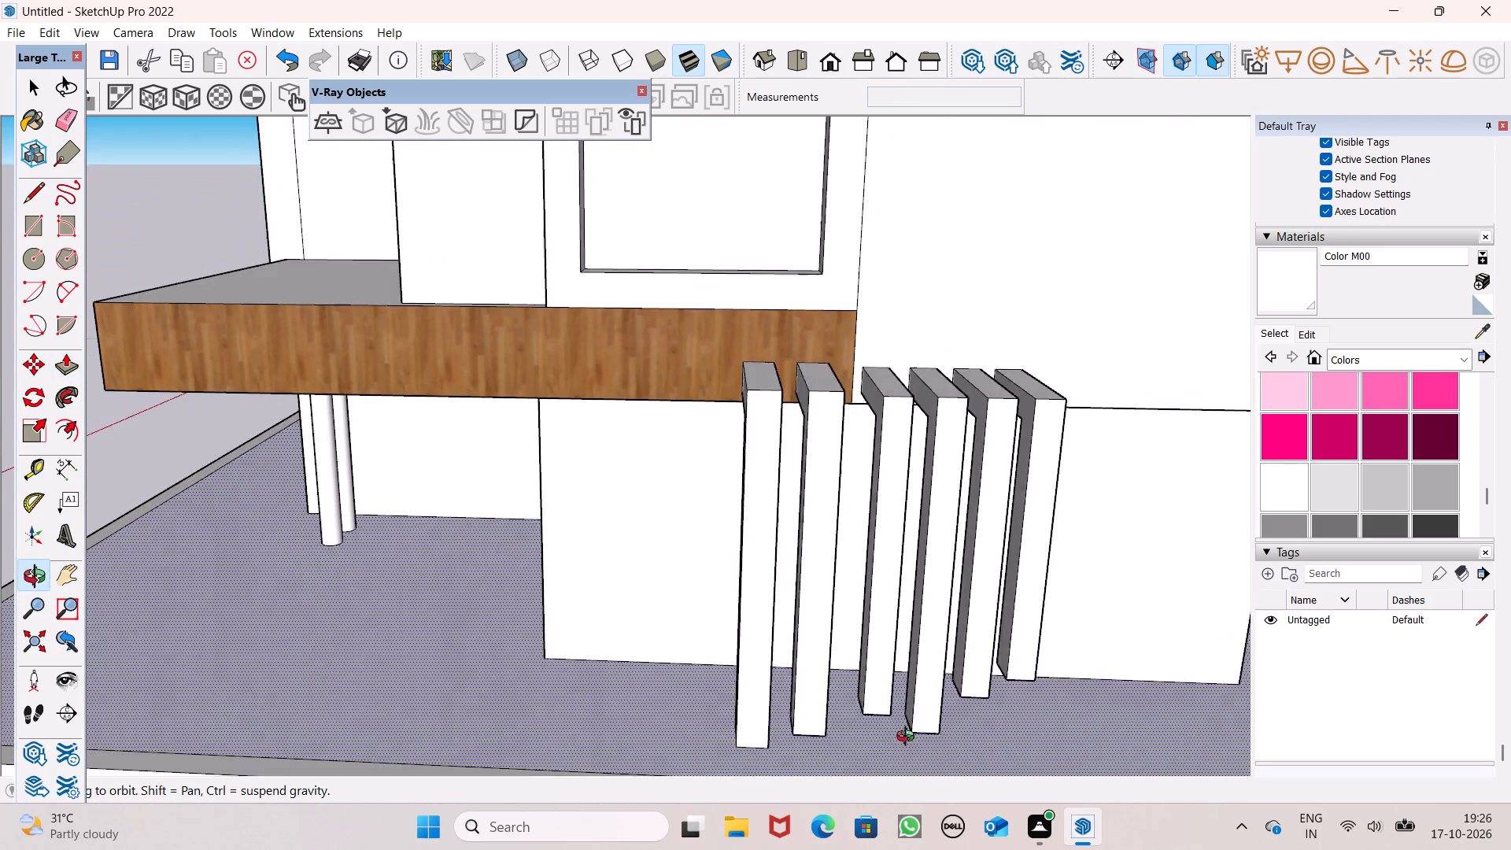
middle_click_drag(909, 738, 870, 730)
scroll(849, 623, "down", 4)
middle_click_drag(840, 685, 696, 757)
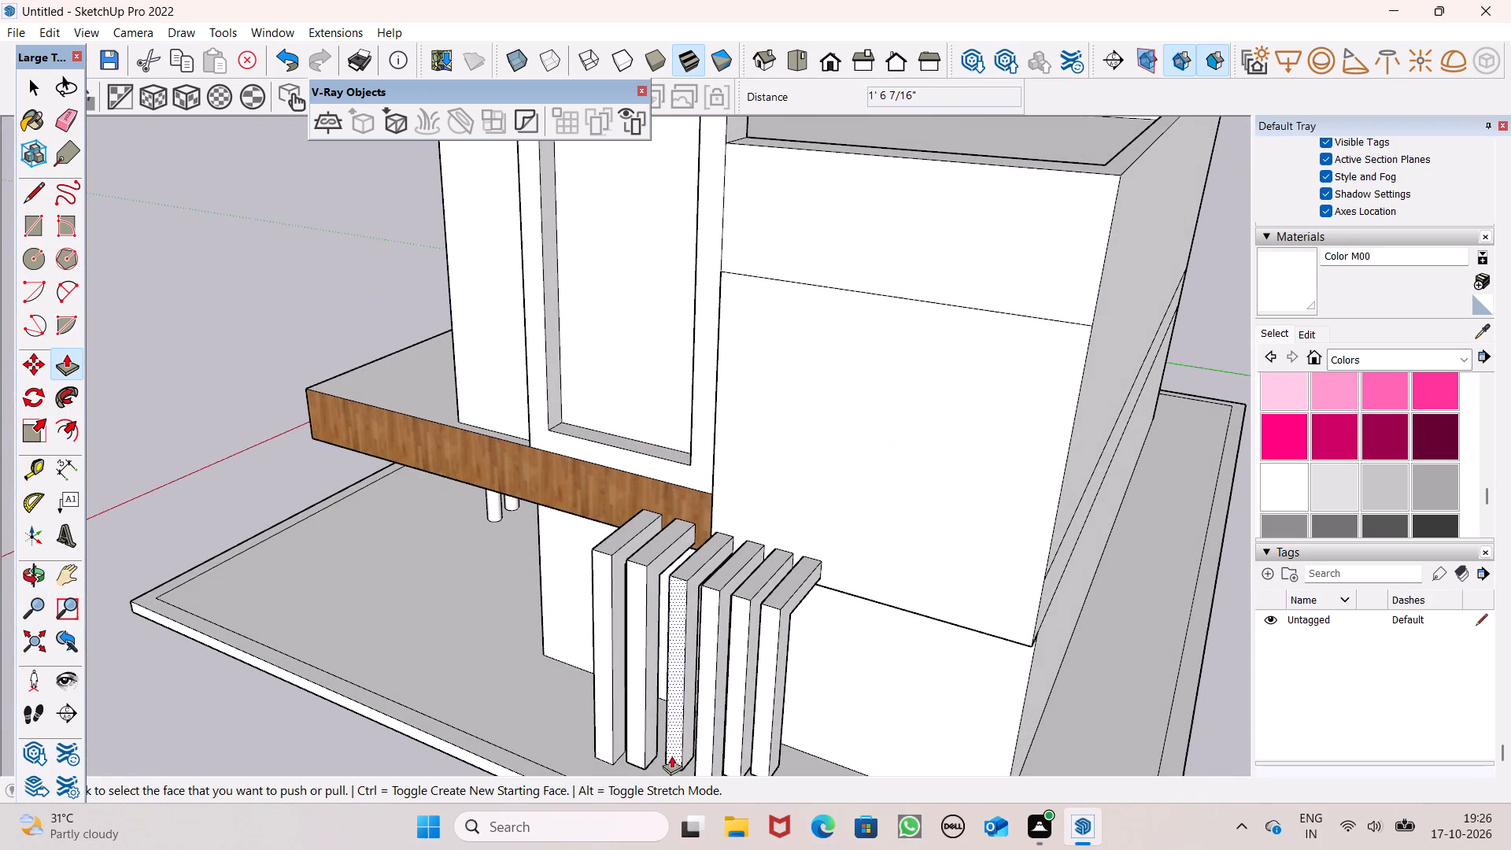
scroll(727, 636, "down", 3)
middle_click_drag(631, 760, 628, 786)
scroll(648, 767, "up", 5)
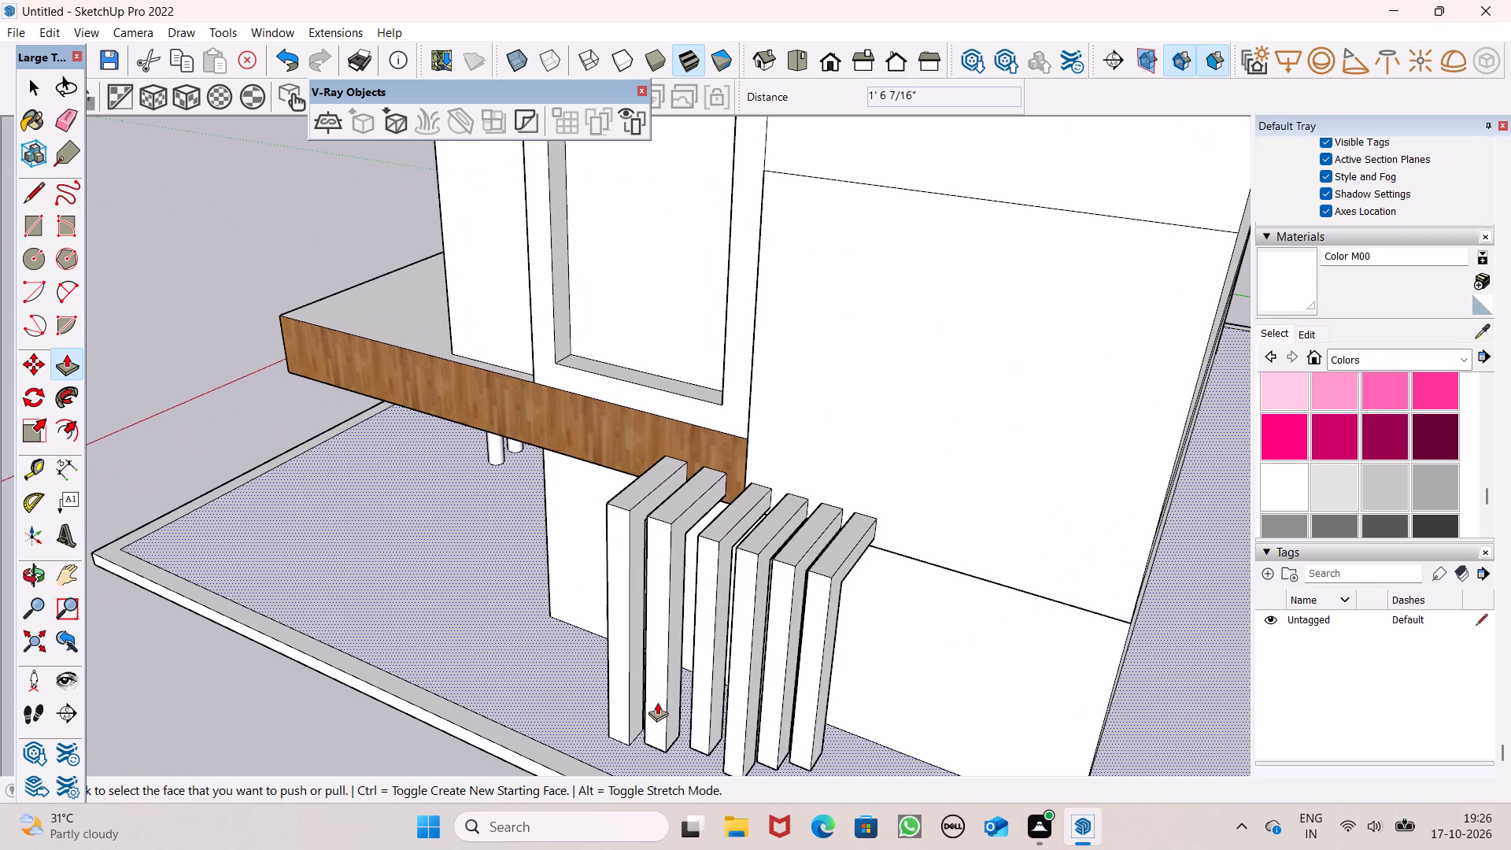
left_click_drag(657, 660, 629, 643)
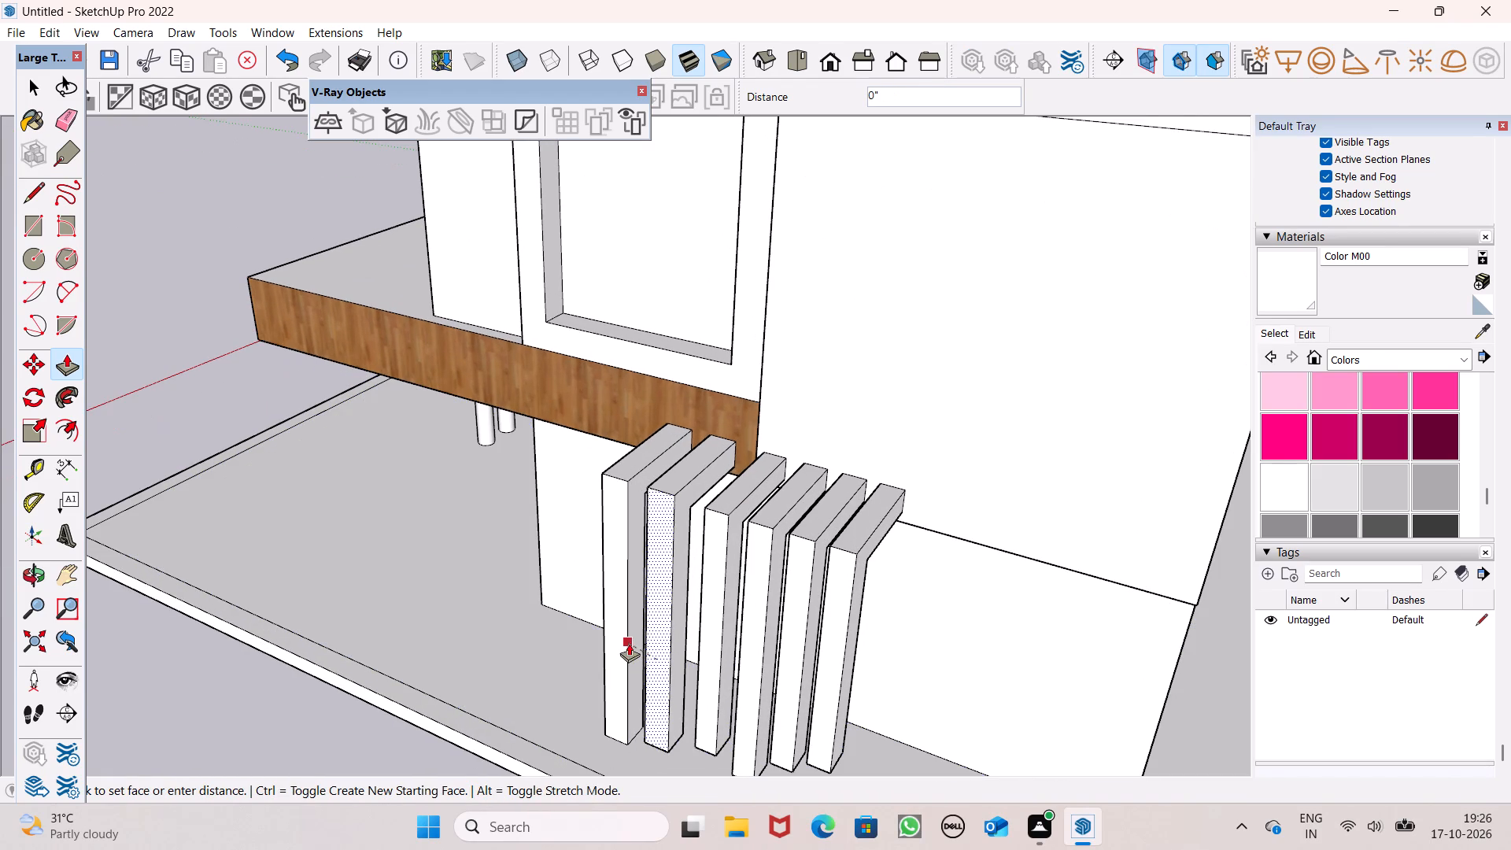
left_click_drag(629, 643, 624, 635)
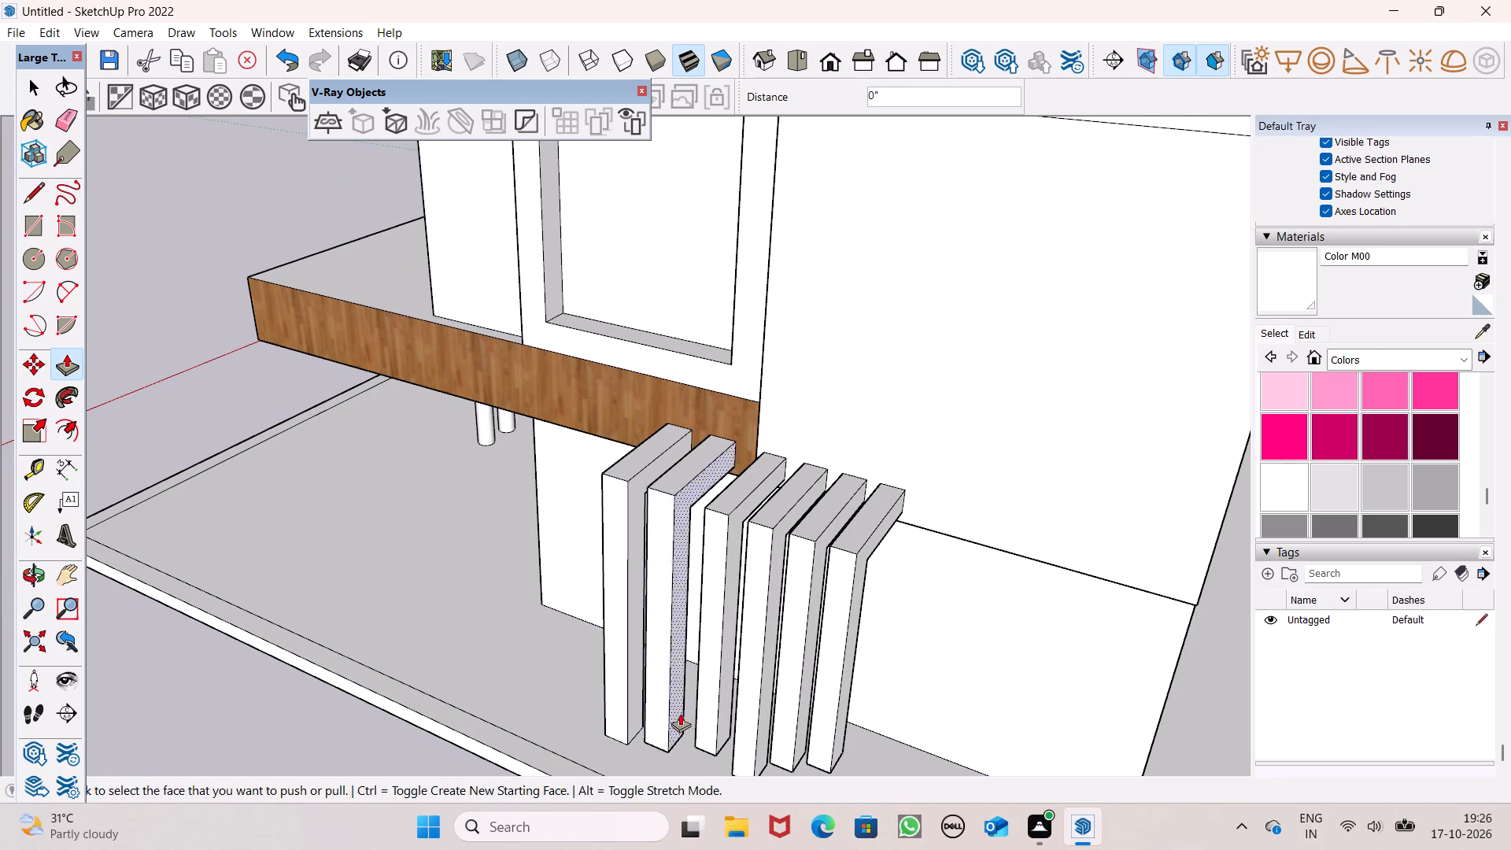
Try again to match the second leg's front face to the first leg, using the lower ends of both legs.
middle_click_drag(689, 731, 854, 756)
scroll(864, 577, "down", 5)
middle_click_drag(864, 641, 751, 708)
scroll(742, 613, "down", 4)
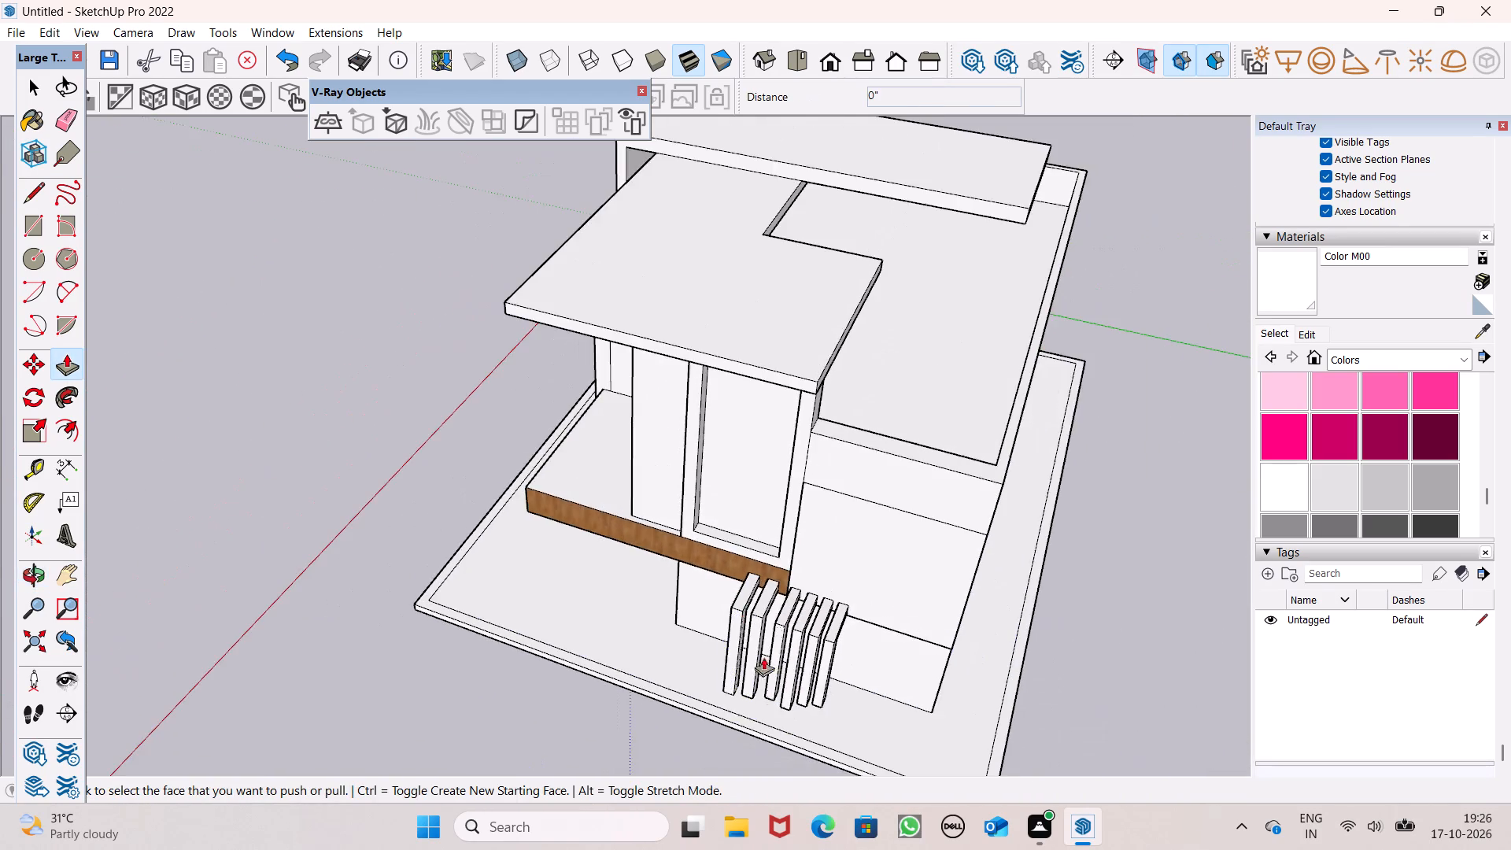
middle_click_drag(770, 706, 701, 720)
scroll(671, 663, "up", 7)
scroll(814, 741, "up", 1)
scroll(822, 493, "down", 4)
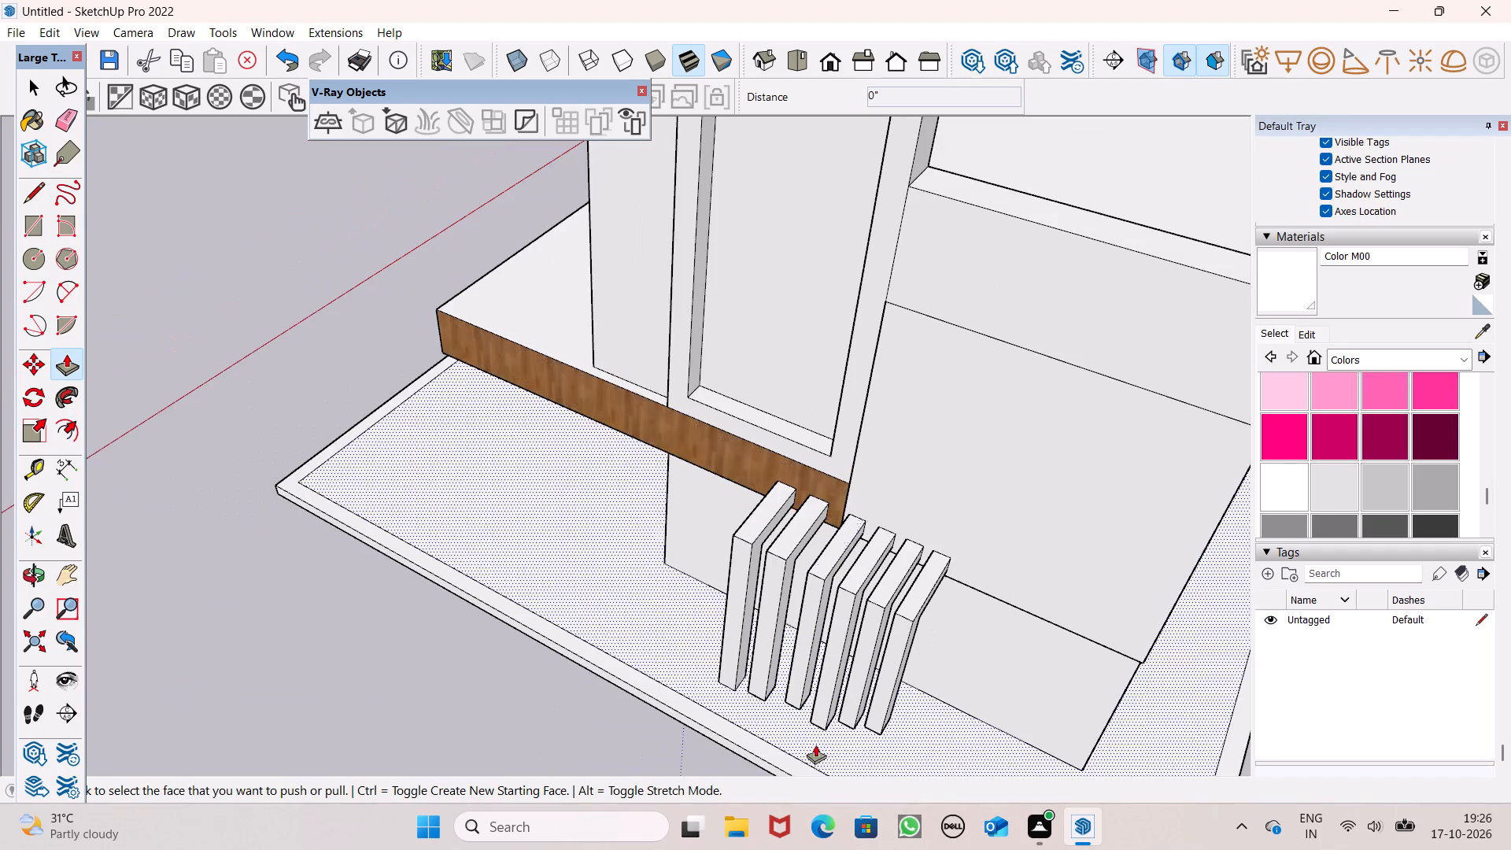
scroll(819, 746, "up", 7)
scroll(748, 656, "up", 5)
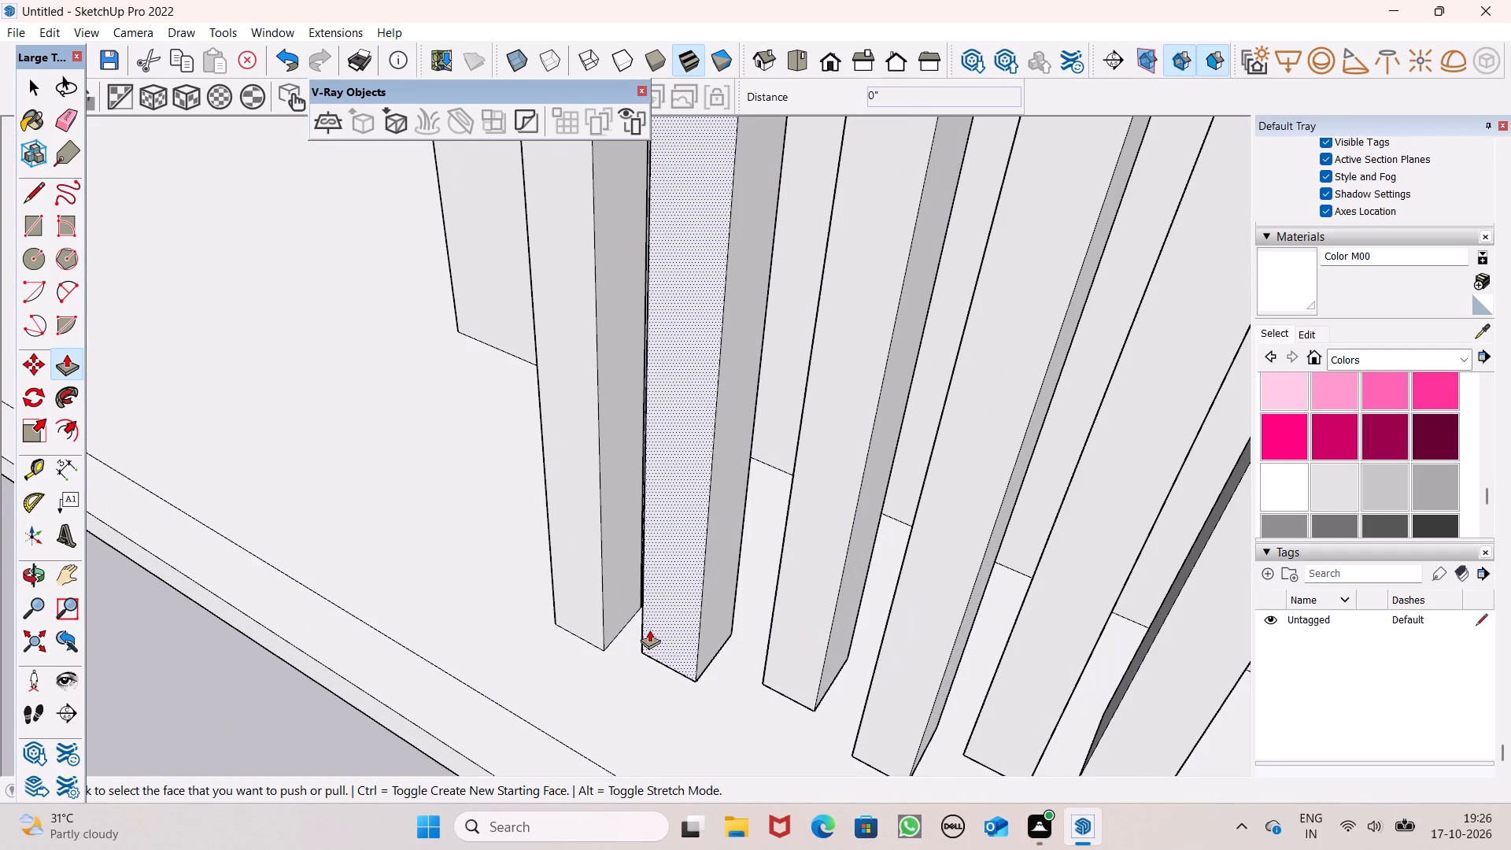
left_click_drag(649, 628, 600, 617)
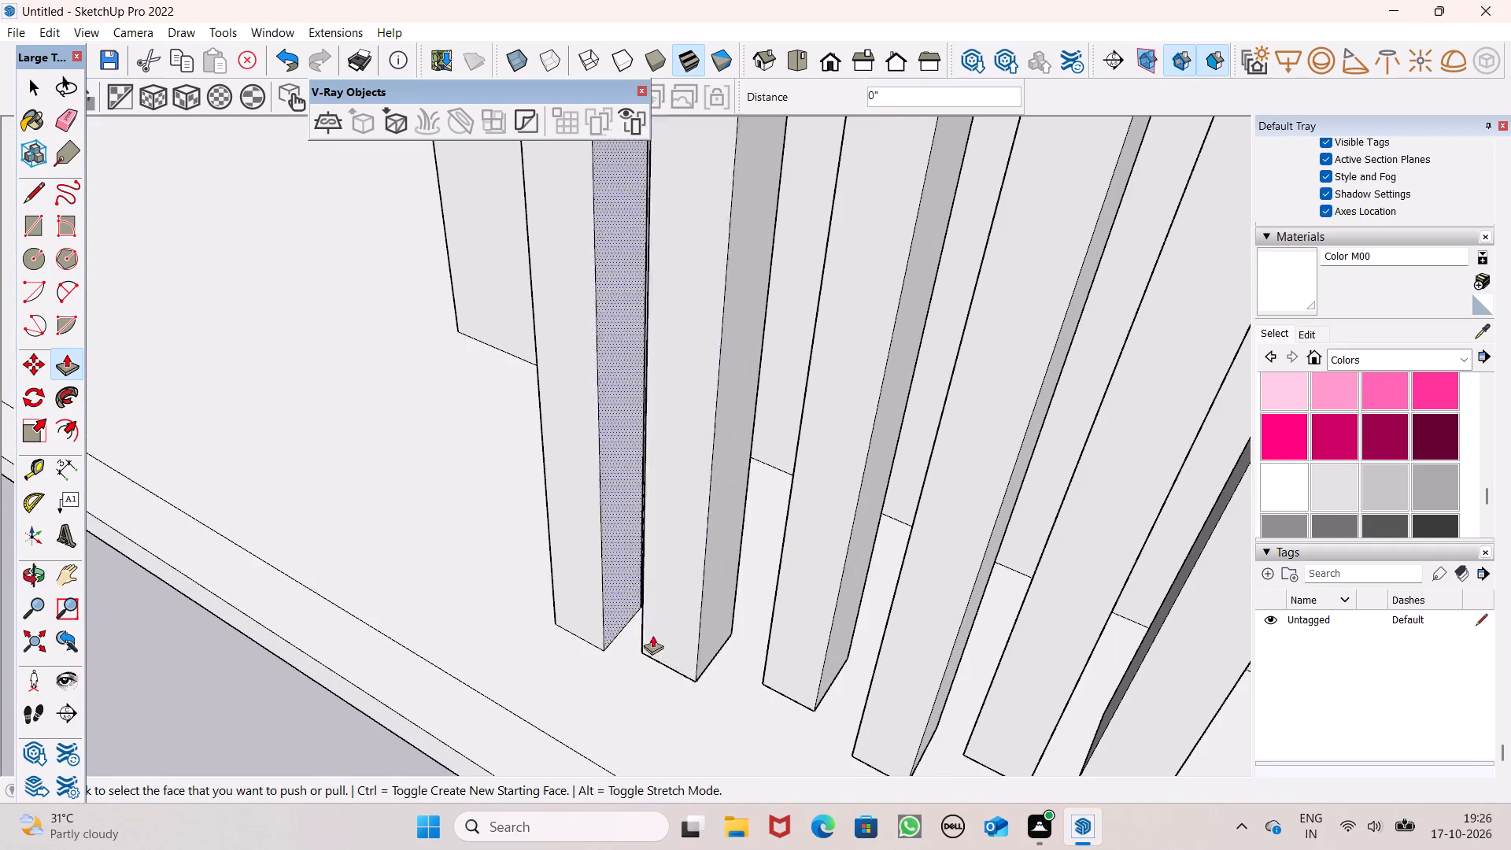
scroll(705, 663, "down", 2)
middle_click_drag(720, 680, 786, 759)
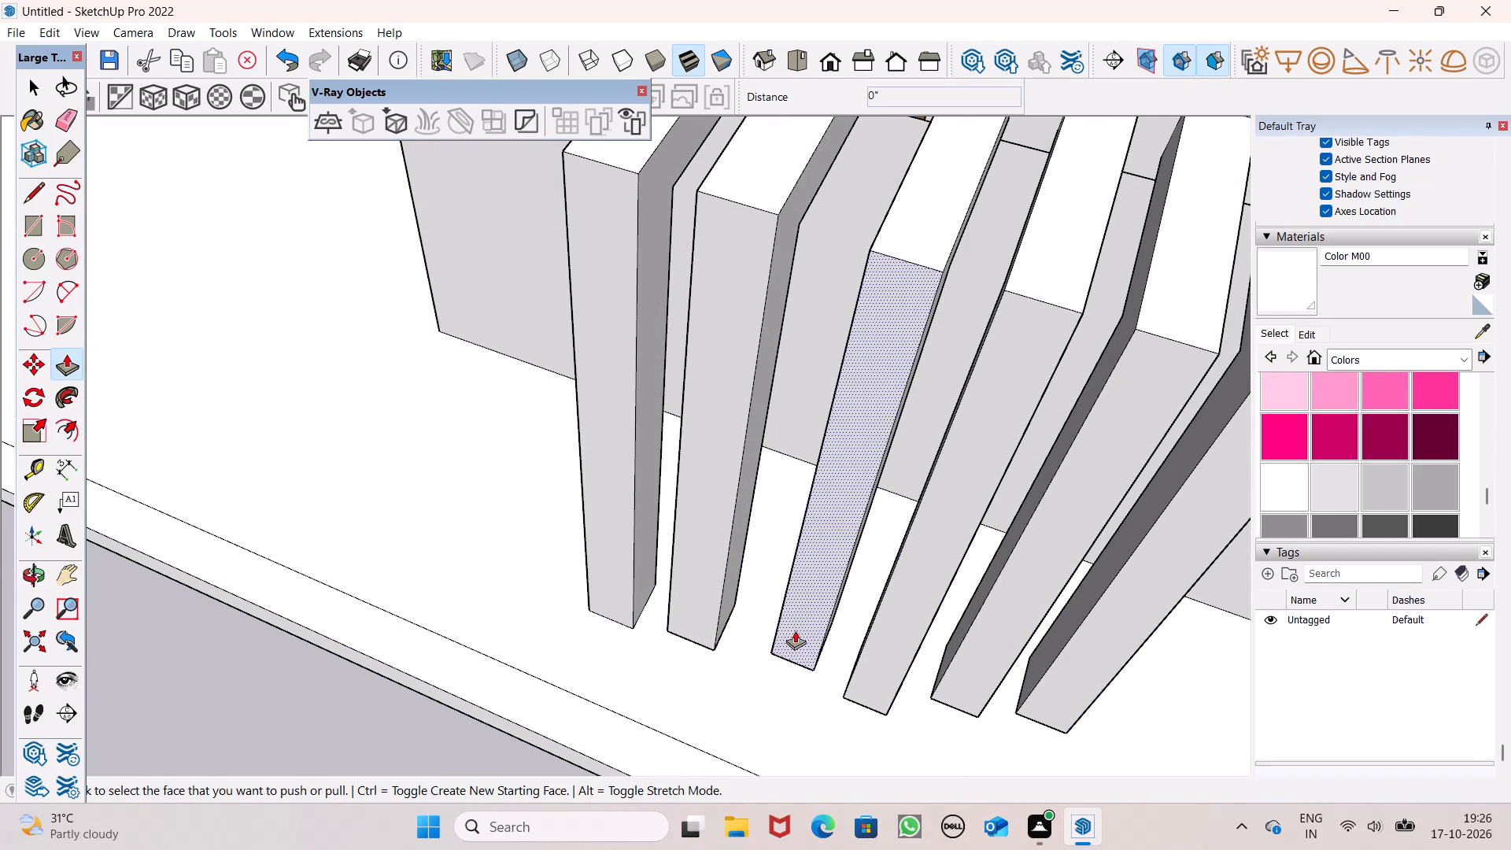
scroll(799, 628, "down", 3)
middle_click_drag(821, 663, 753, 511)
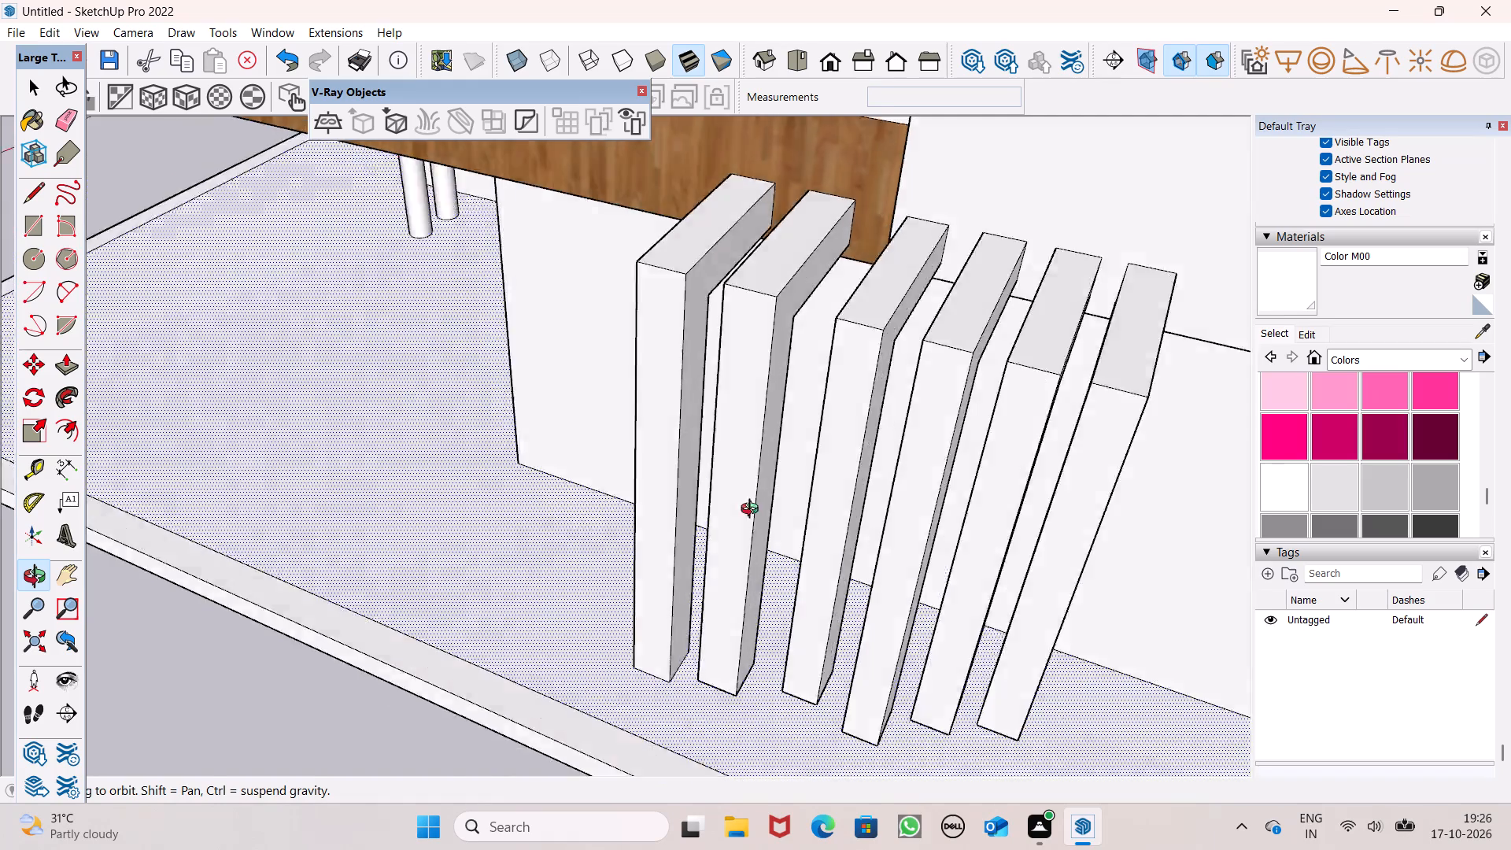
Extend the bottom ends of the second leg (about 6 1/16") and third leg (about 1' 3 11/16") down to the base slab.
middle_click_drag(753, 511, 747, 438)
scroll(794, 469, "down", 4)
middle_click_drag(858, 648, 832, 480)
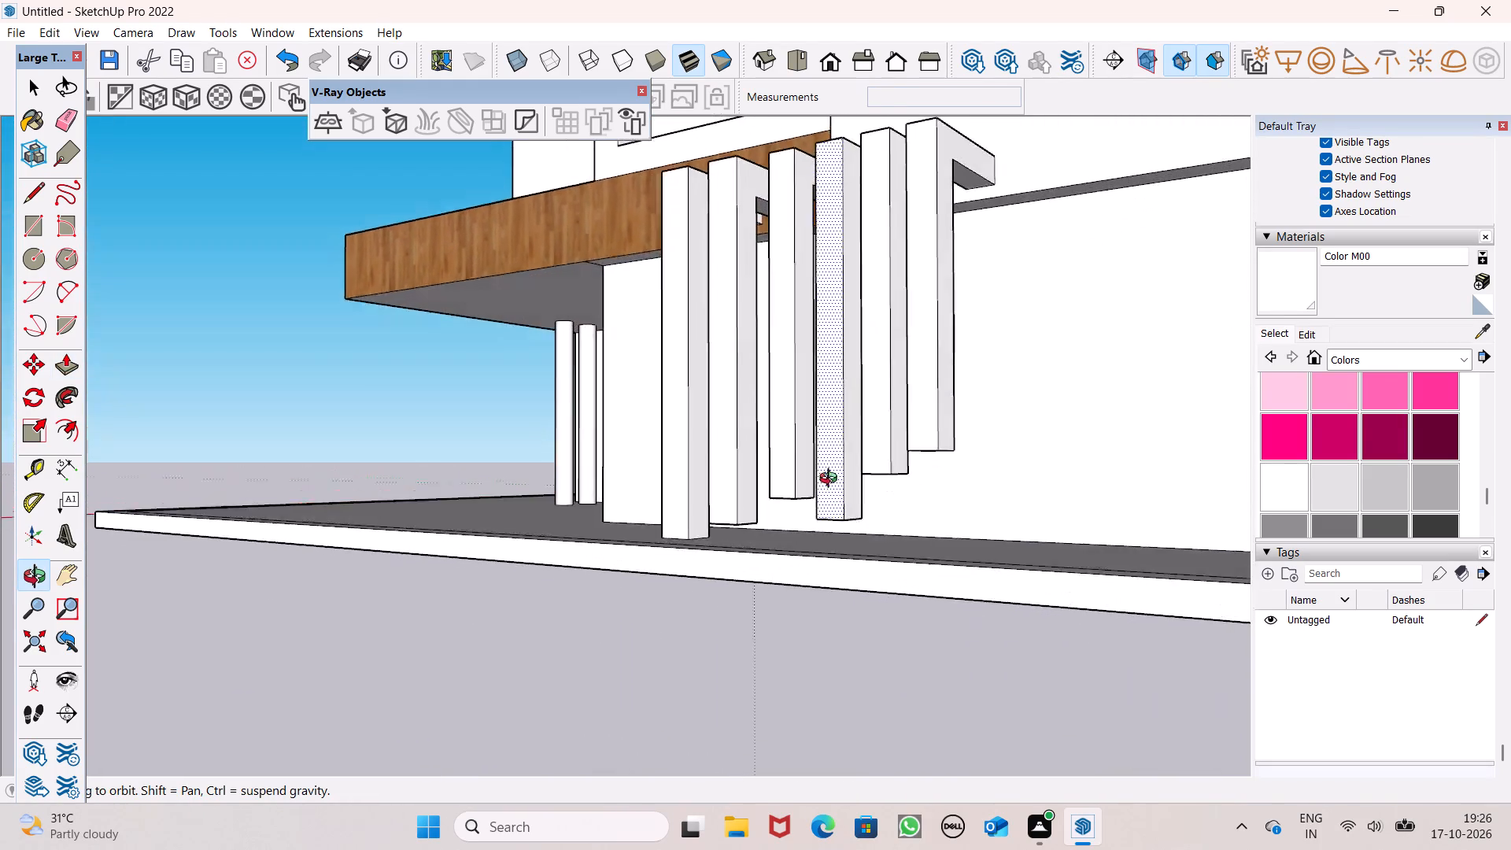
middle_click_drag(832, 480, 832, 479)
scroll(701, 503, "up", 5)
middle_click_drag(793, 538, 741, 523)
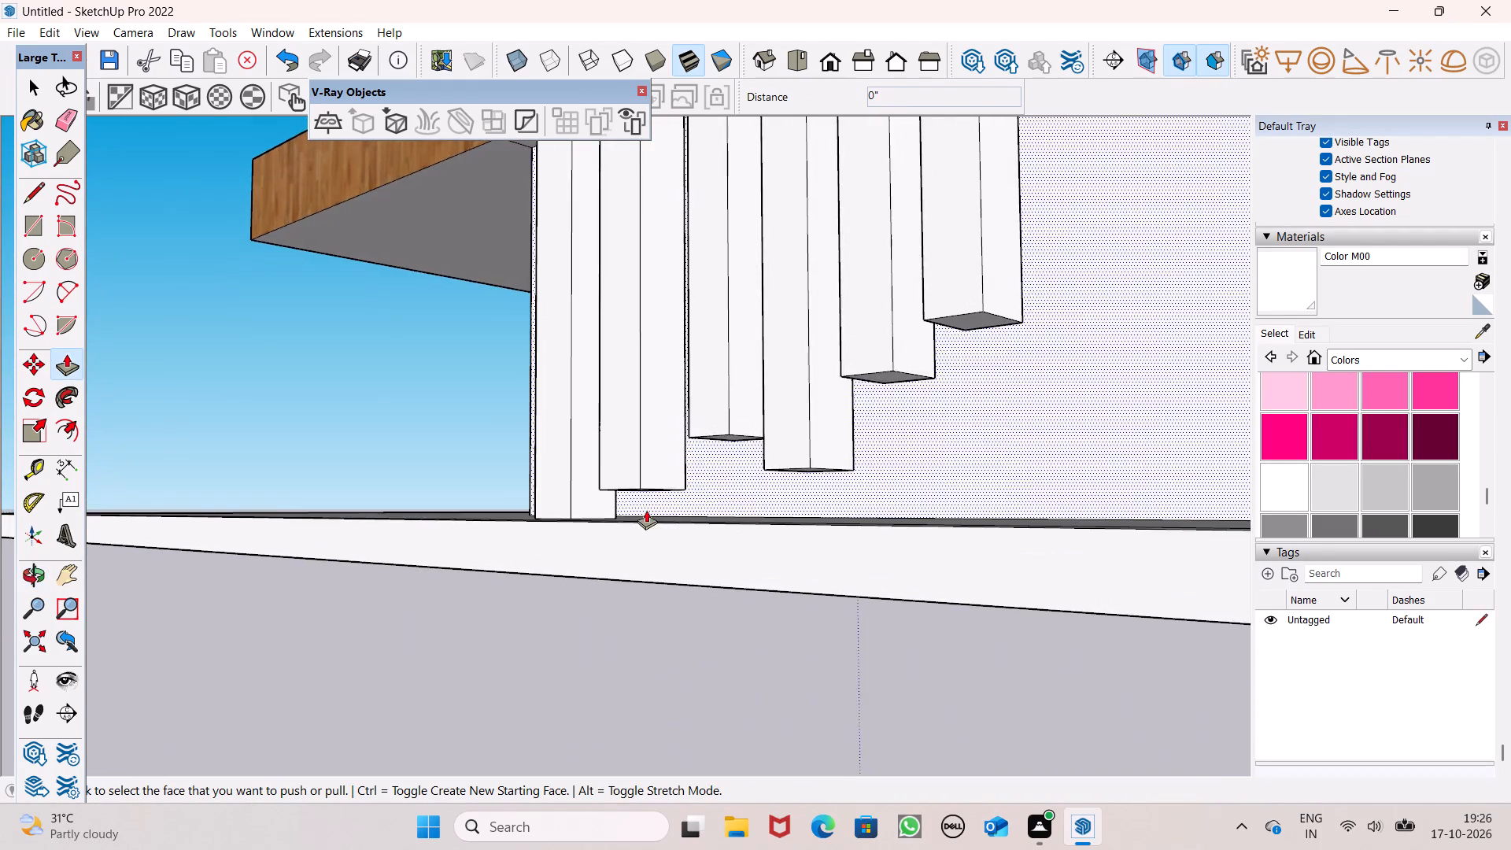
scroll(645, 510, "up", 6)
left_click_drag(623, 455, 626, 495)
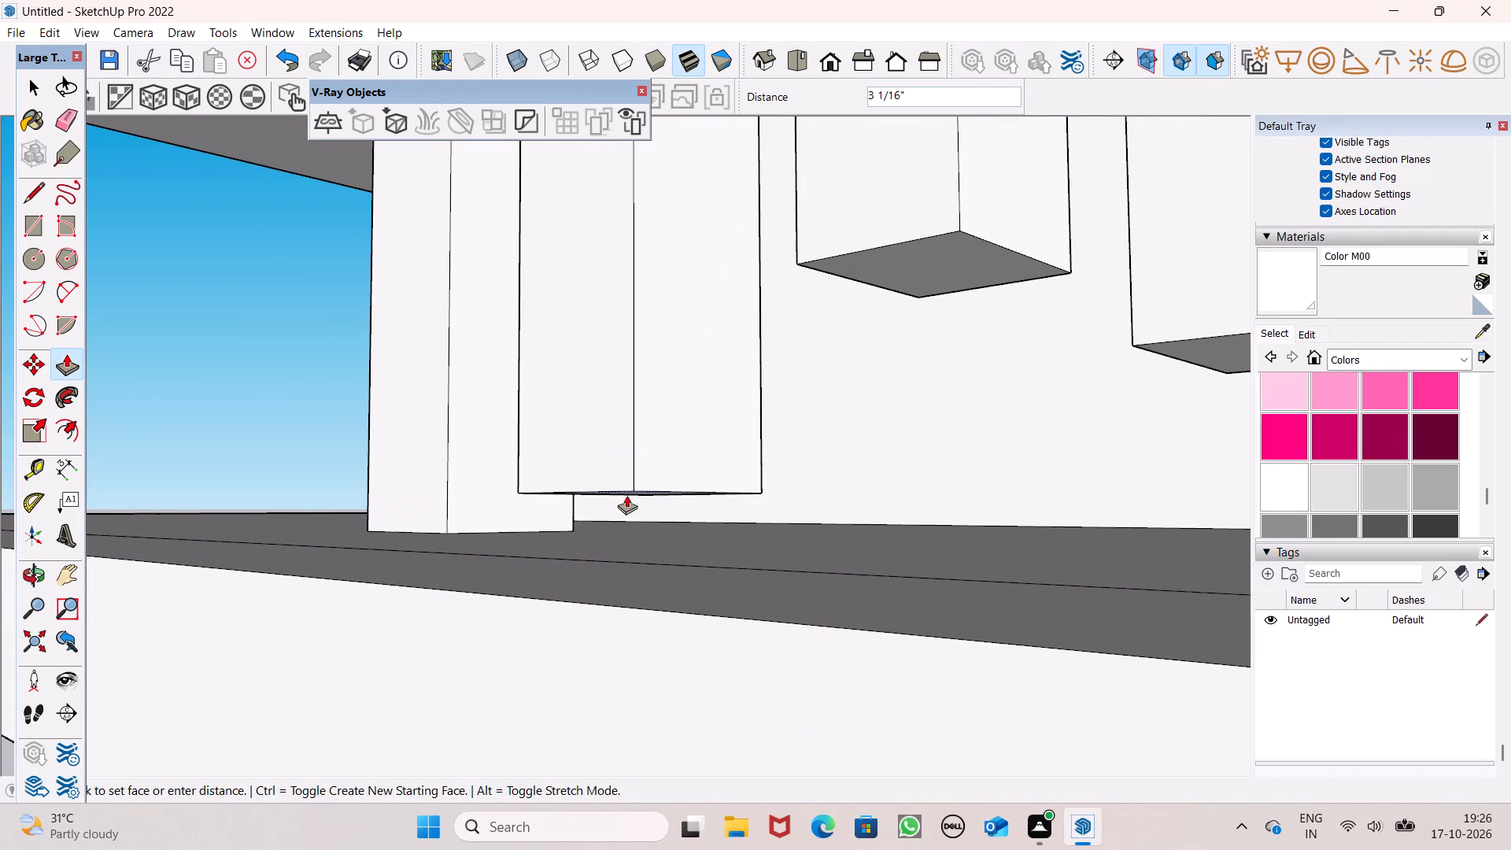
left_click_drag(626, 495, 630, 554)
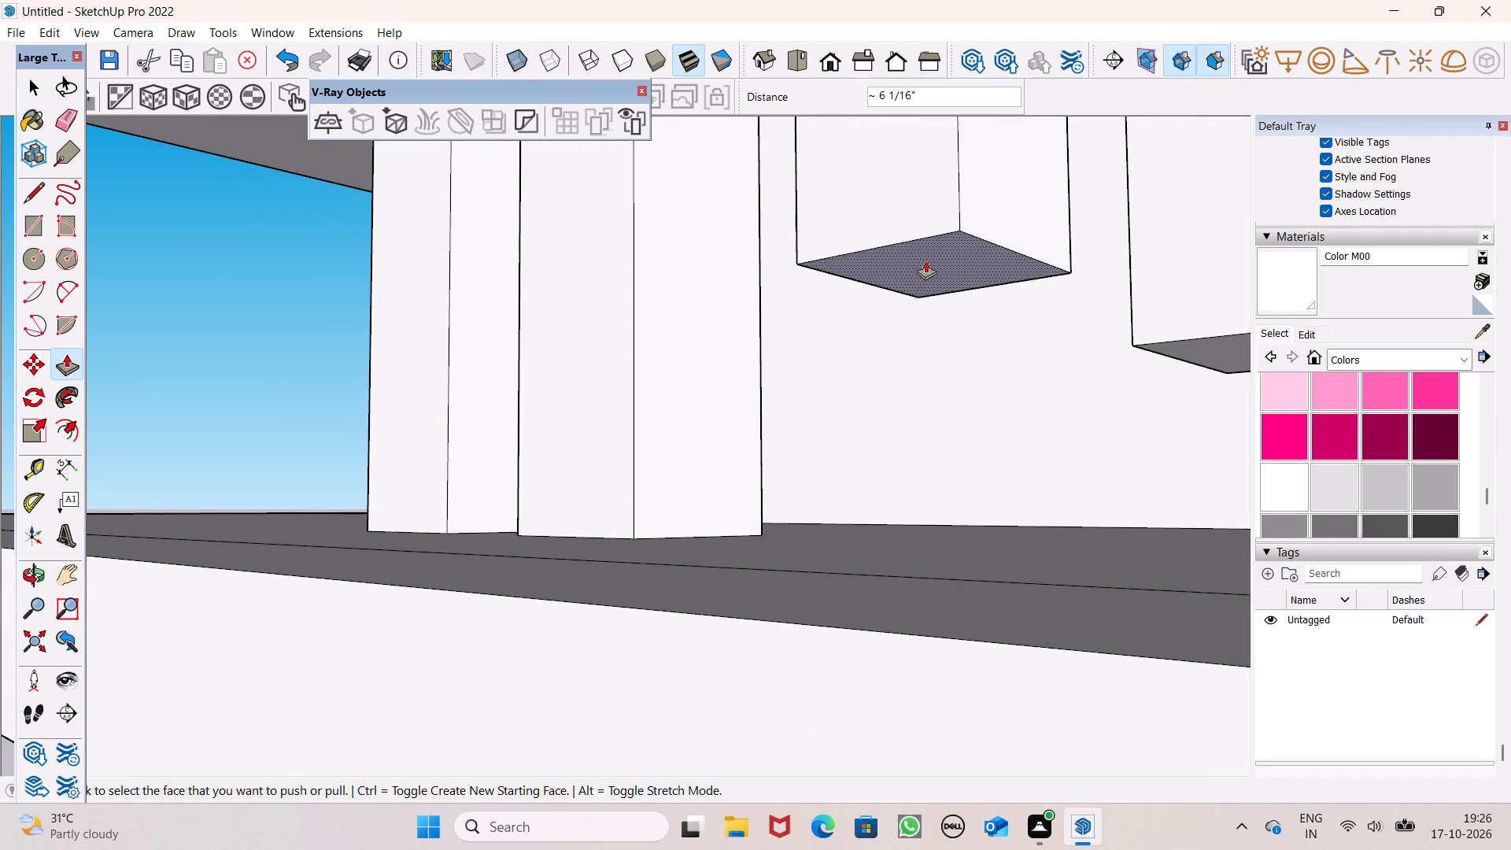
left_click_drag(925, 260, 915, 550)
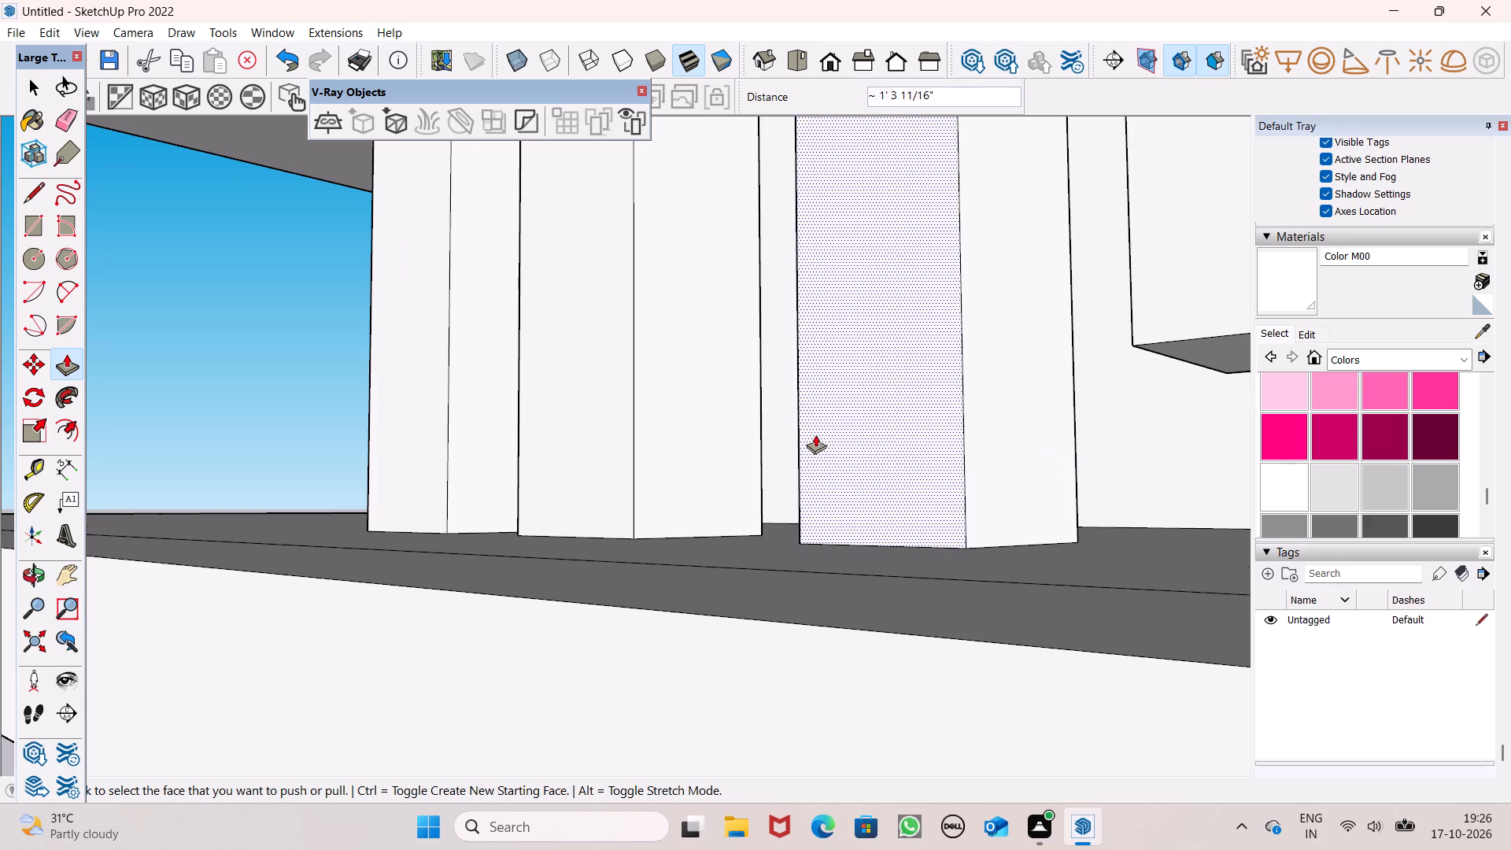
Extend the bottom ends of the fourth leg (about 9 1/16") and fifth leg (about 2' 3/16") down to the base slab.
scroll(815, 434, "down", 5)
left_click_drag(1073, 389, 1090, 496)
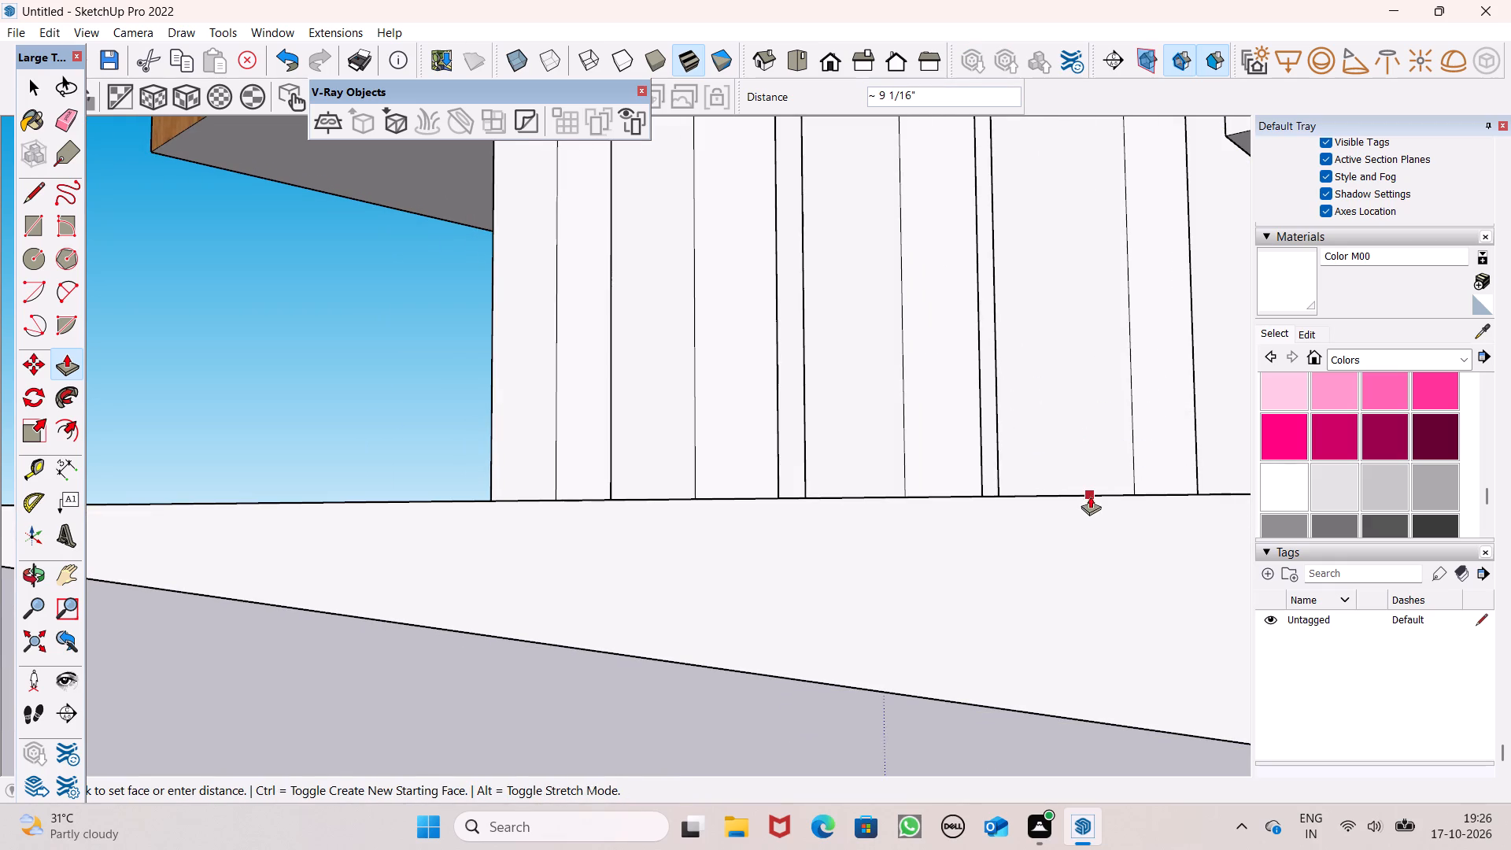
left_click_drag(1090, 496, 1090, 497)
scroll(914, 382, "down", 6)
scroll(863, 423, "down", 3)
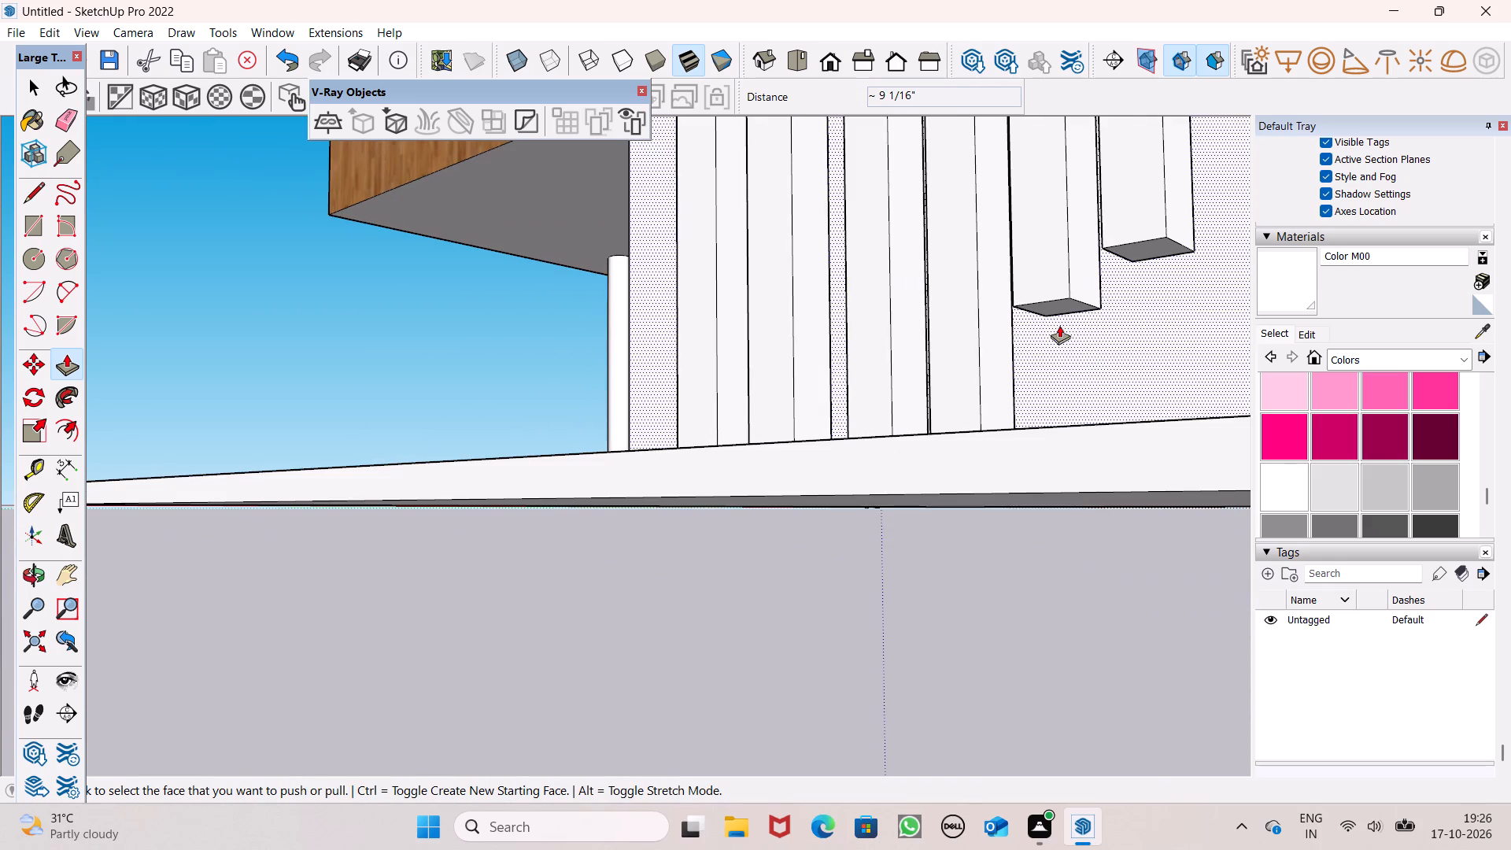
left_click_drag(1054, 312, 1066, 429)
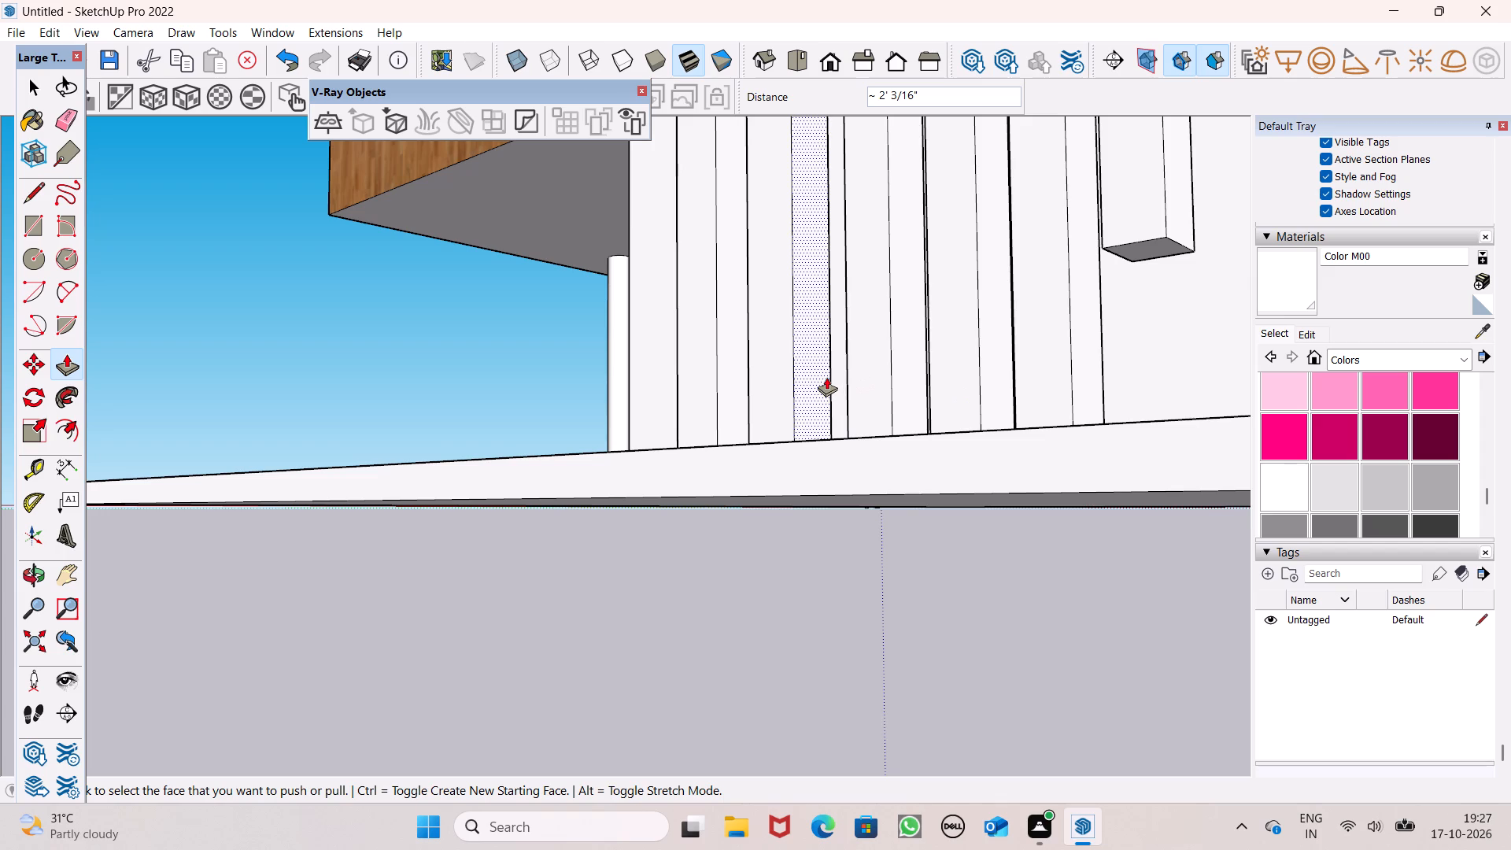
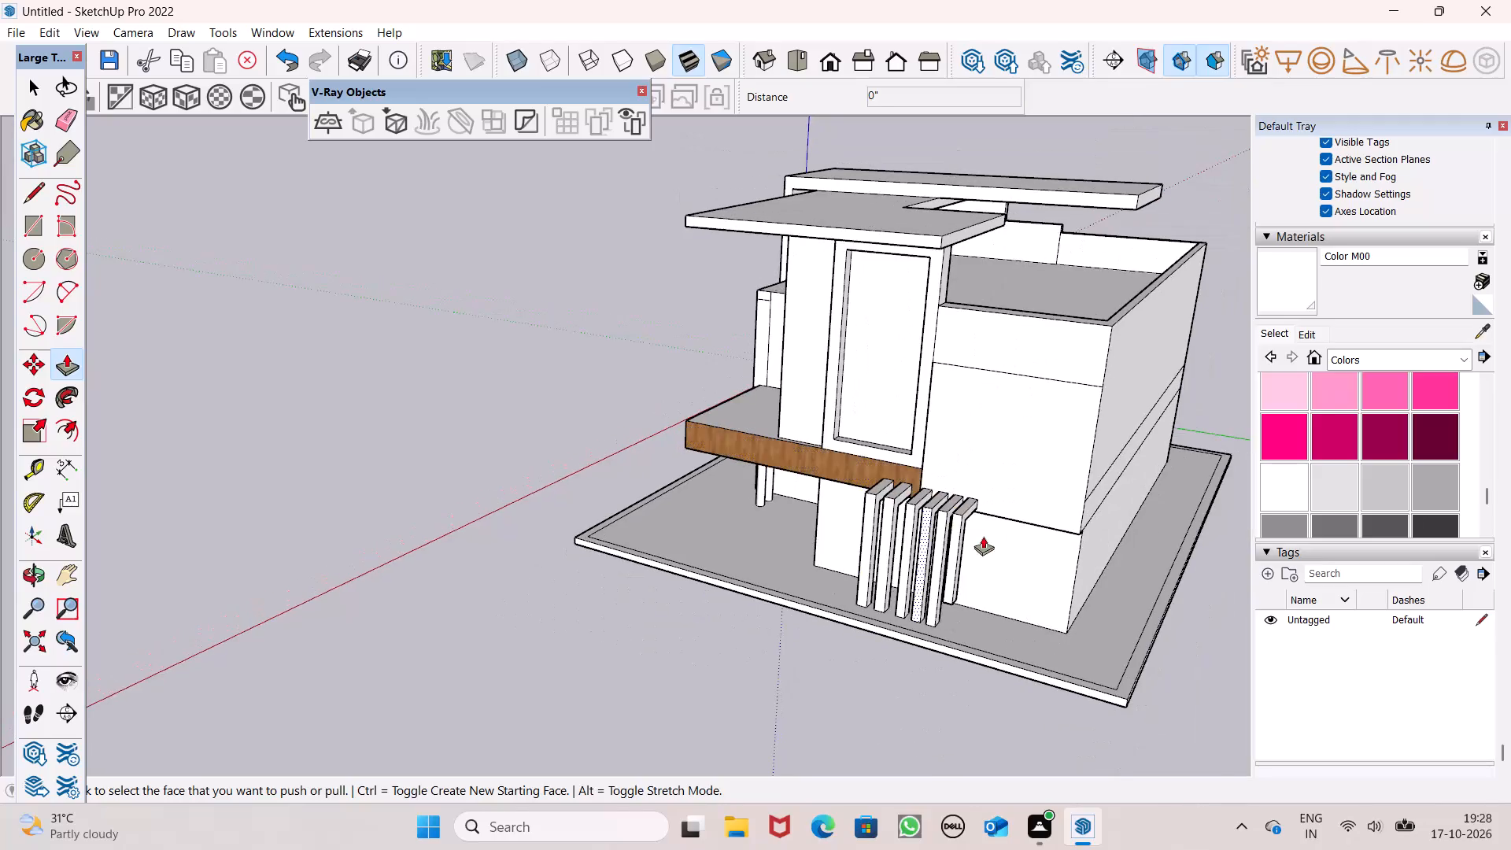
Extend the bottom end of the sixth leg about 2' 7 11/16" down to the base slab.
scroll(934, 608, "up", 7)
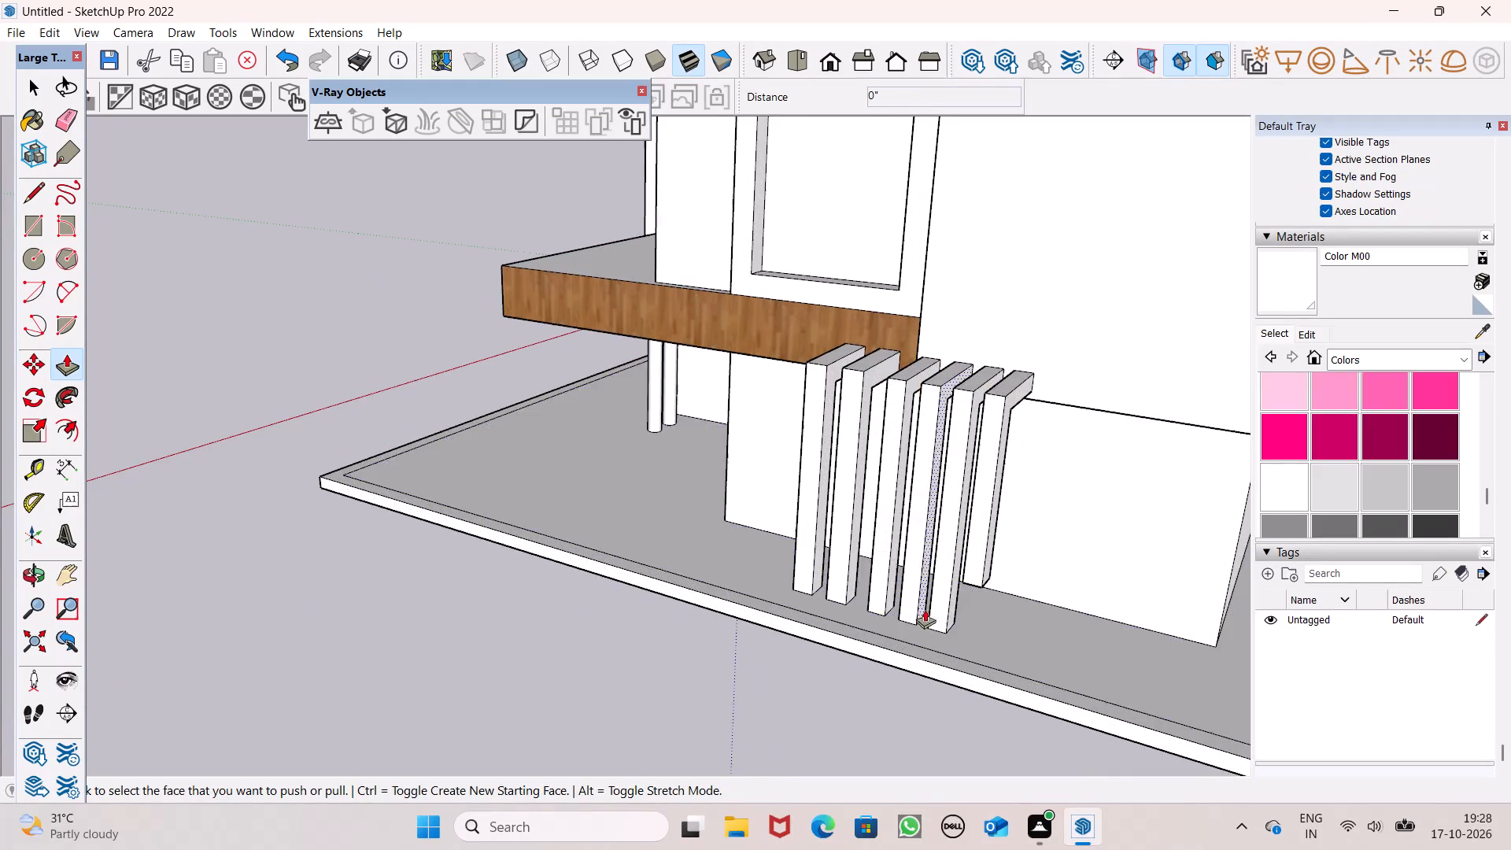
scroll(871, 519, "down", 2)
middle_click_drag(962, 697, 772, 660)
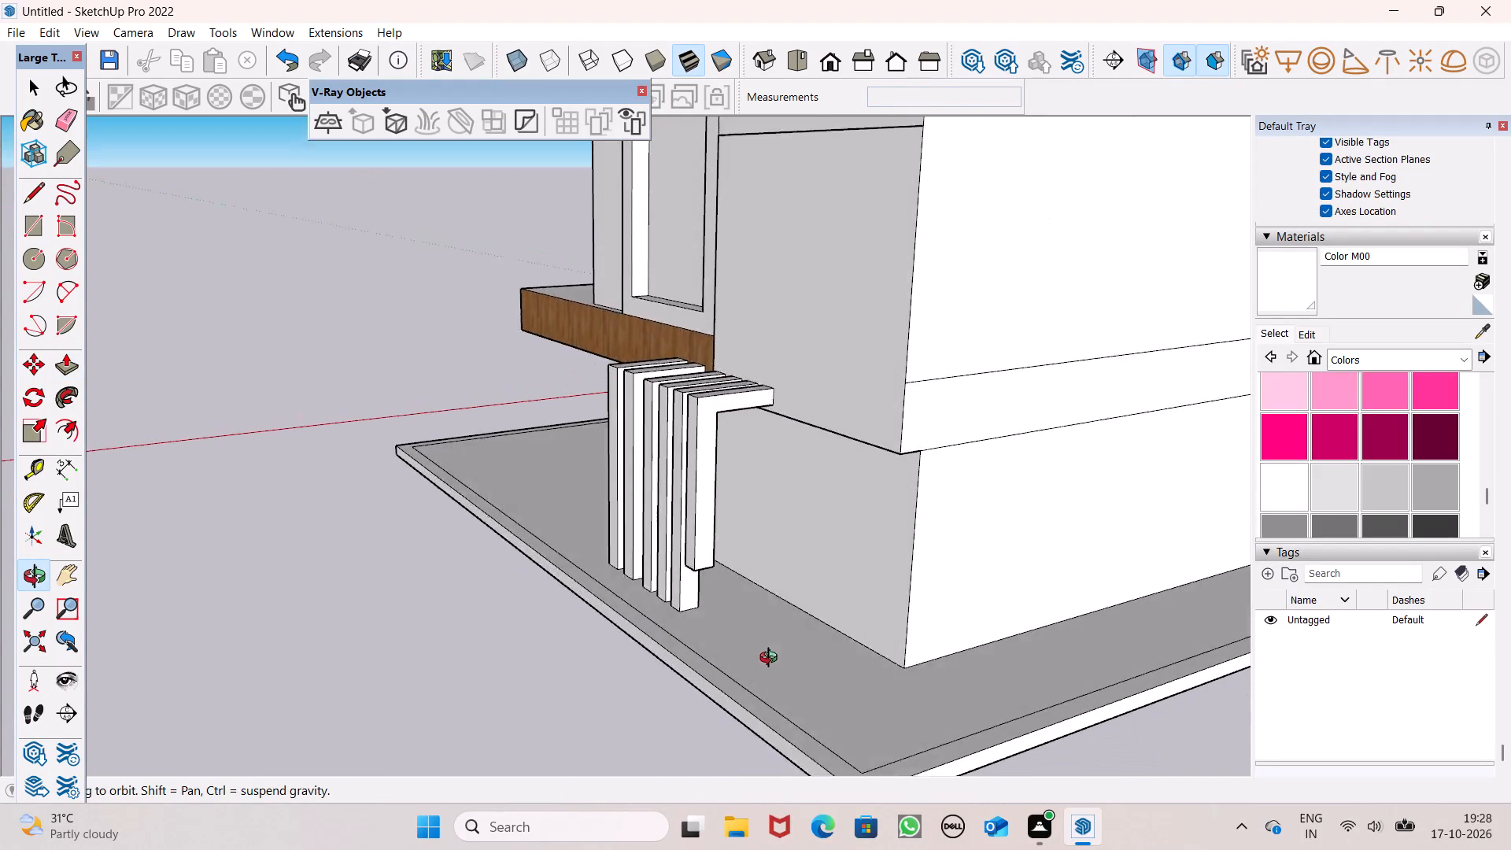
middle_click_drag(772, 660, 778, 649)
middle_click(779, 645)
scroll(676, 528, "up", 6)
middle_click_drag(680, 518, 671, 510)
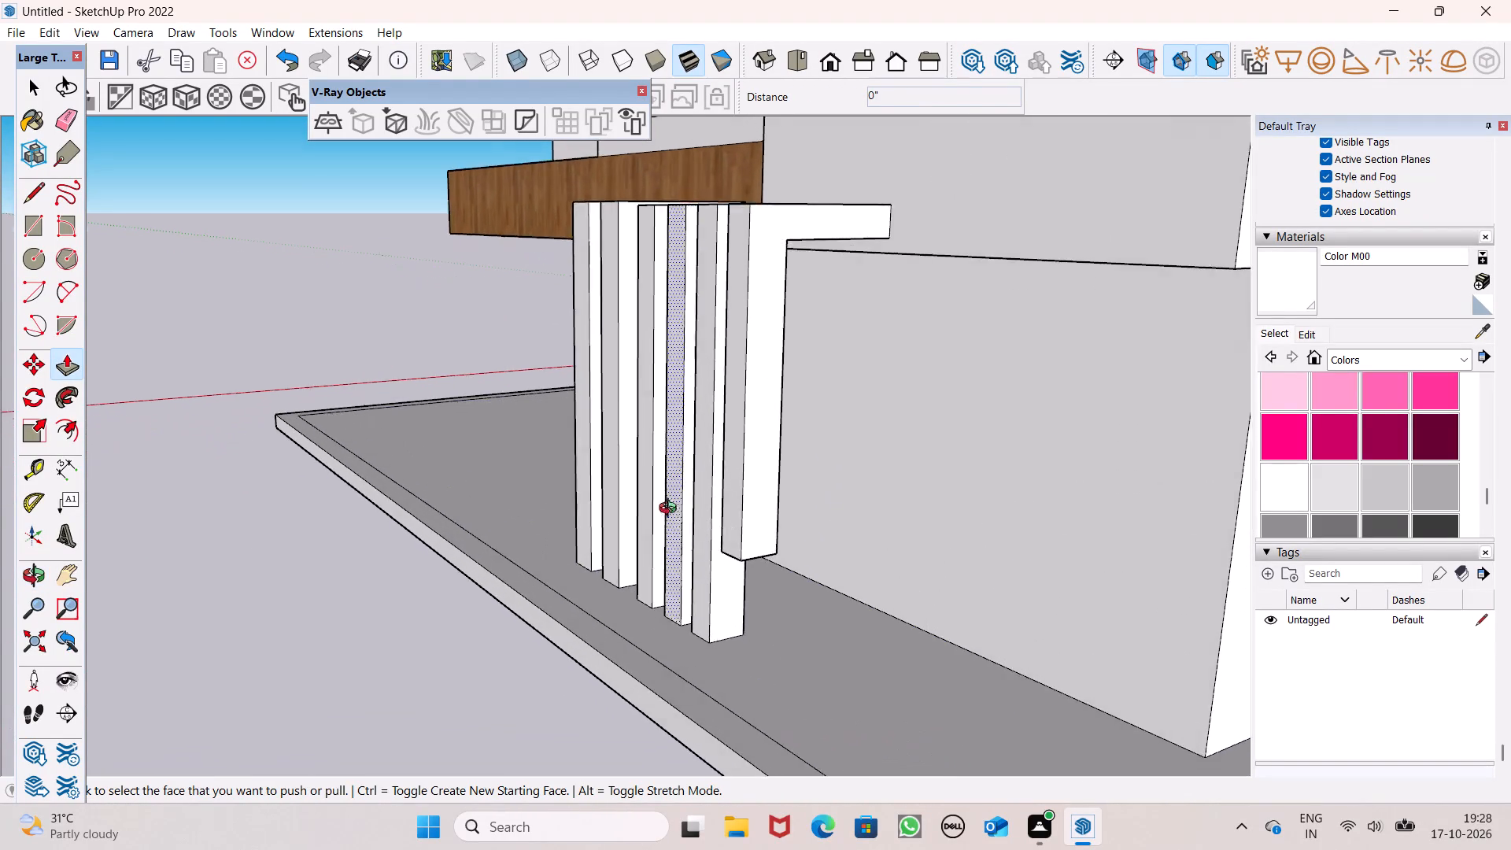
middle_click_drag(671, 510, 574, 346)
scroll(643, 401, "up", 1)
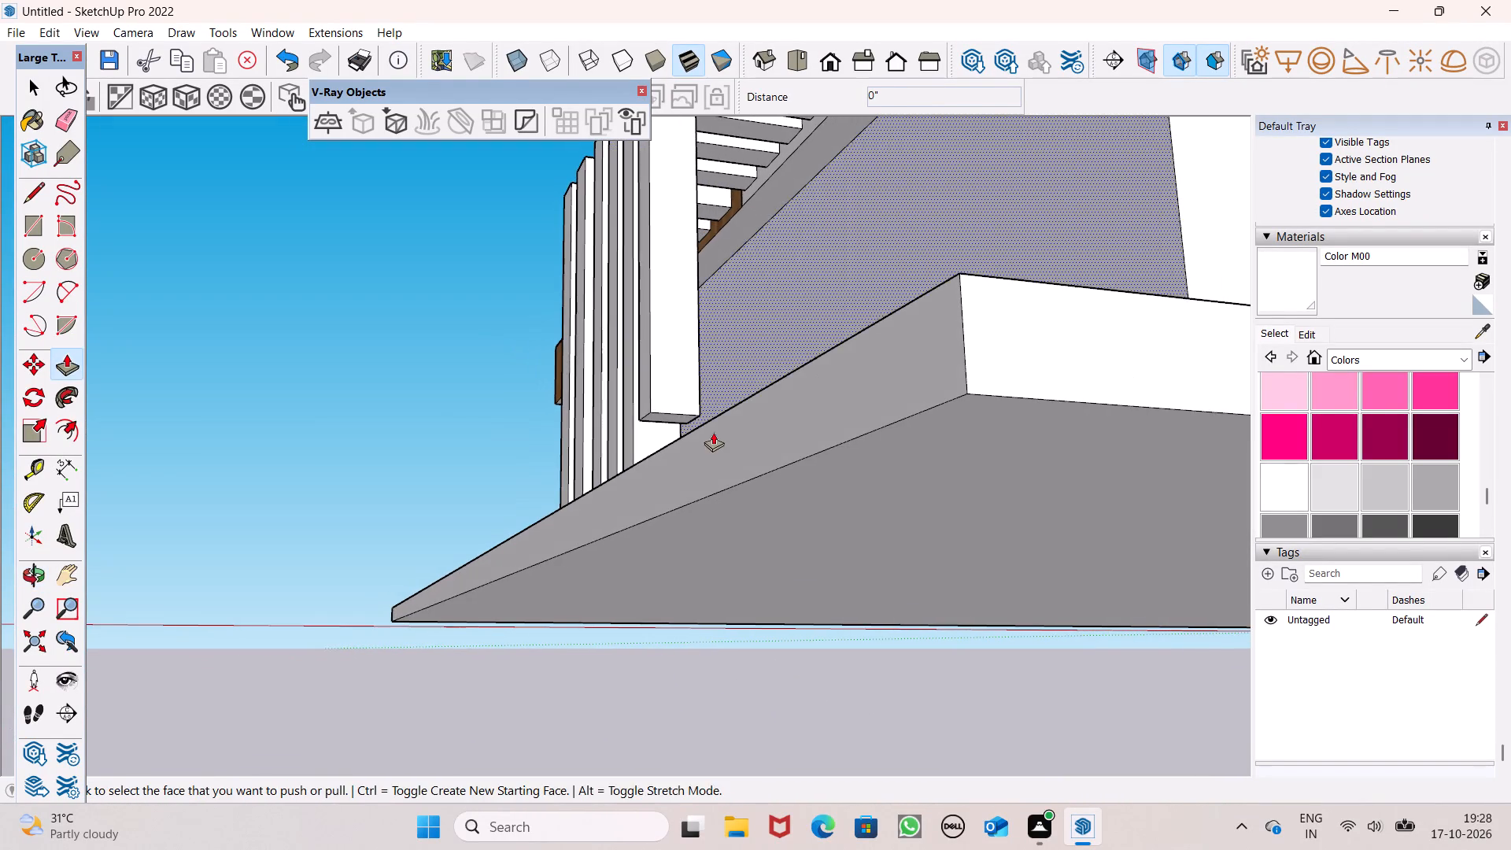
middle_click_drag(713, 434, 750, 466)
scroll(571, 379, "up", 4)
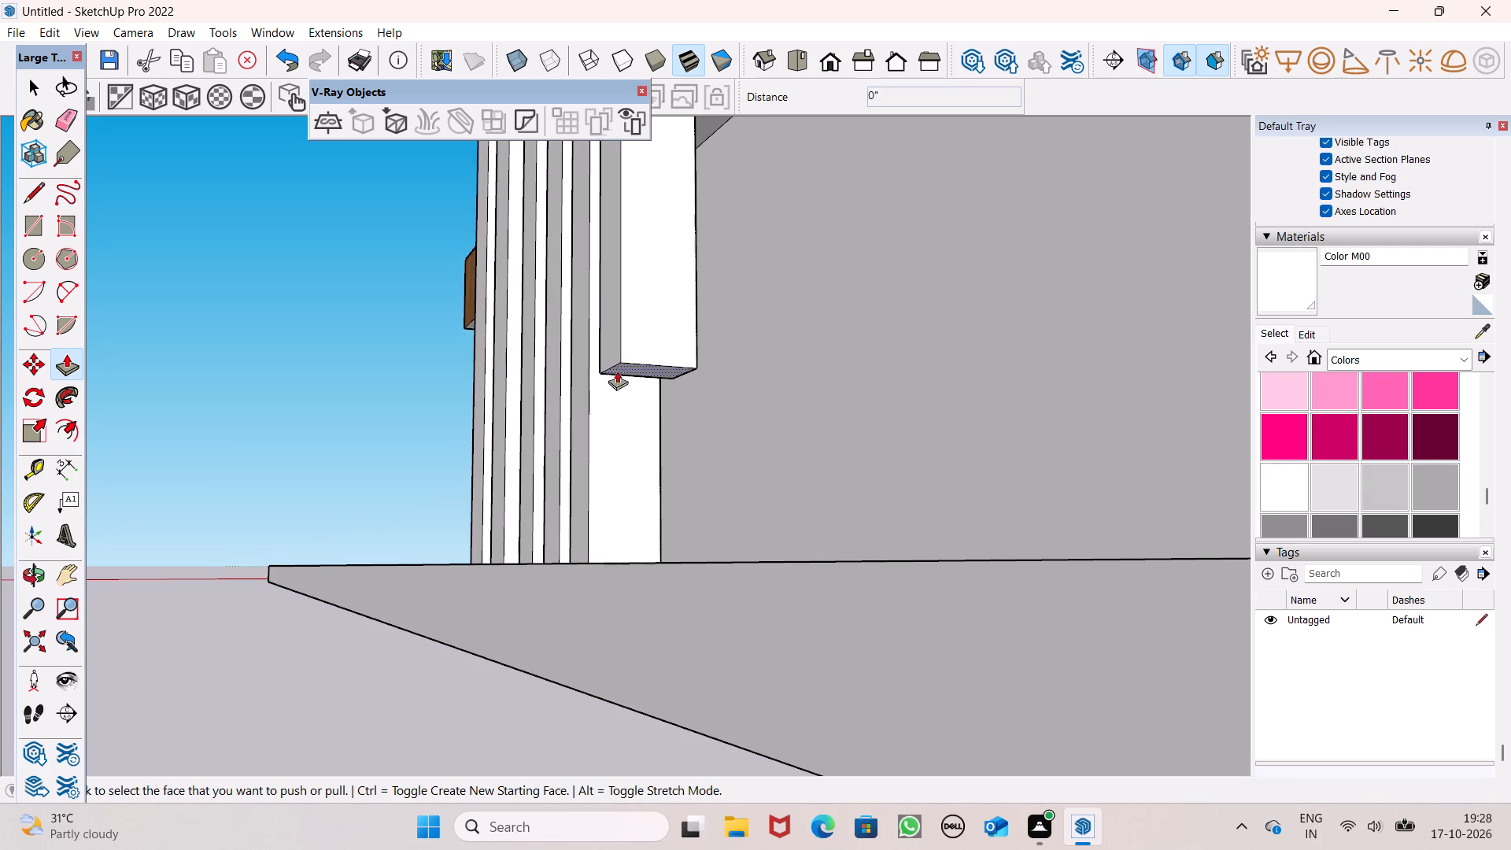
left_click_drag(619, 368, 637, 565)
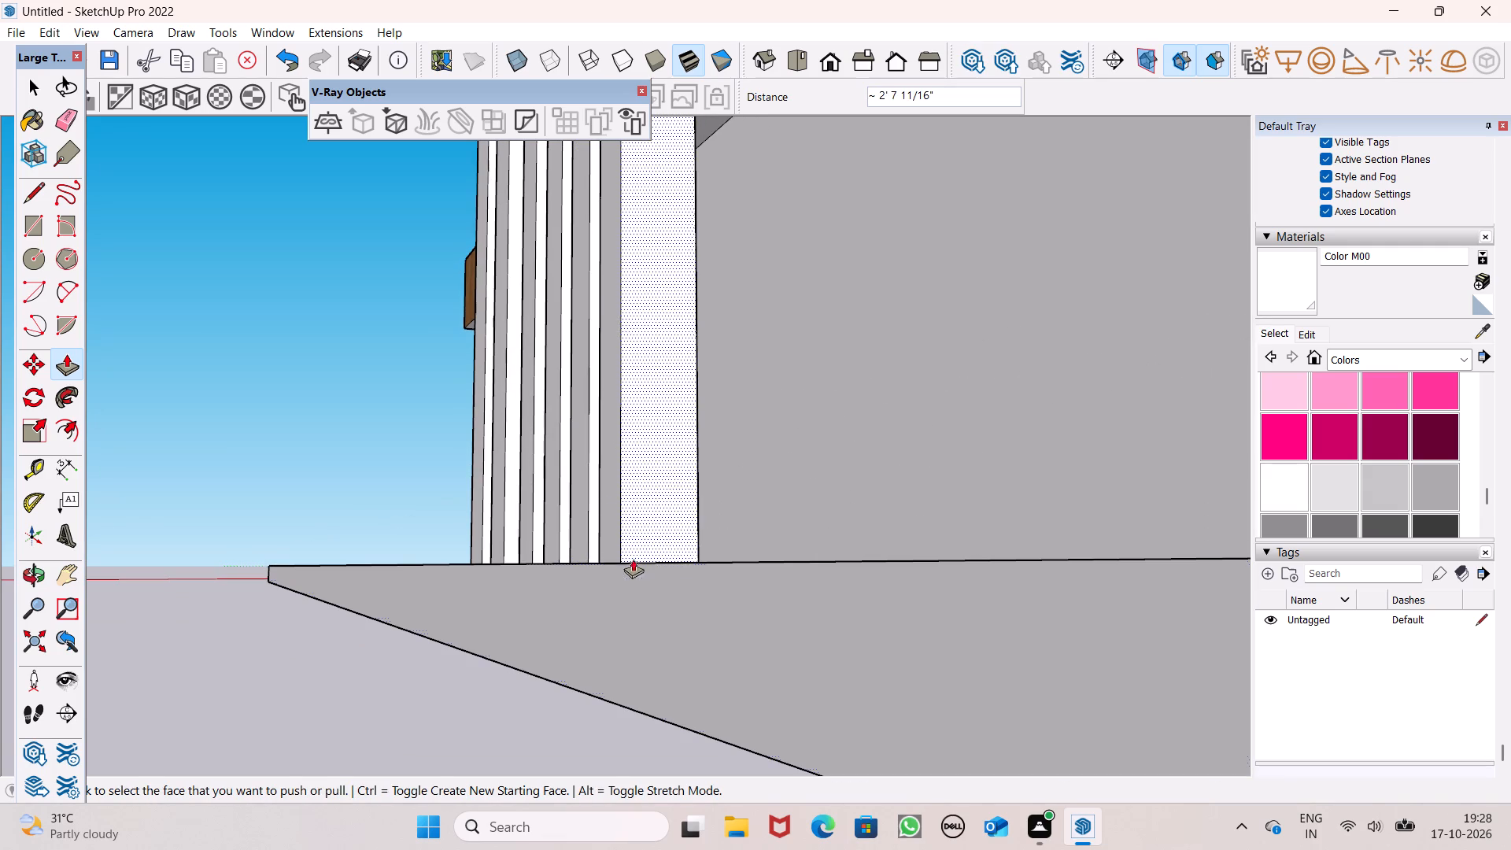
Raise the top faces of the third and fourth beams about 1 7/16" each, level with the second beam's top.
scroll(673, 475, "down", 3)
middle_click_drag(718, 496, 895, 618)
scroll(674, 468, "down", 5)
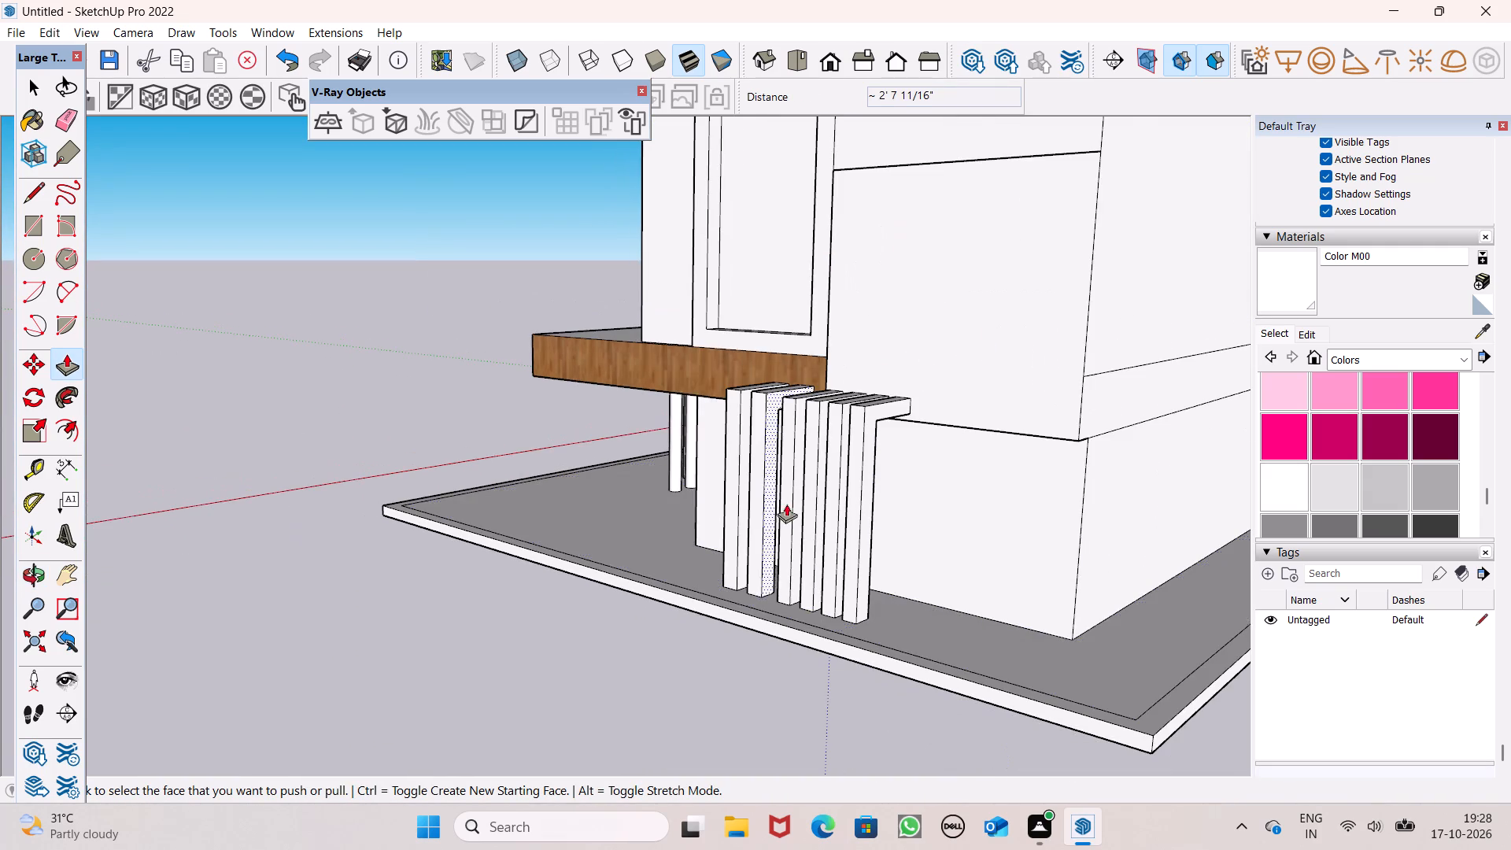
middle_click_drag(801, 520, 894, 652)
scroll(933, 516, "up", 4)
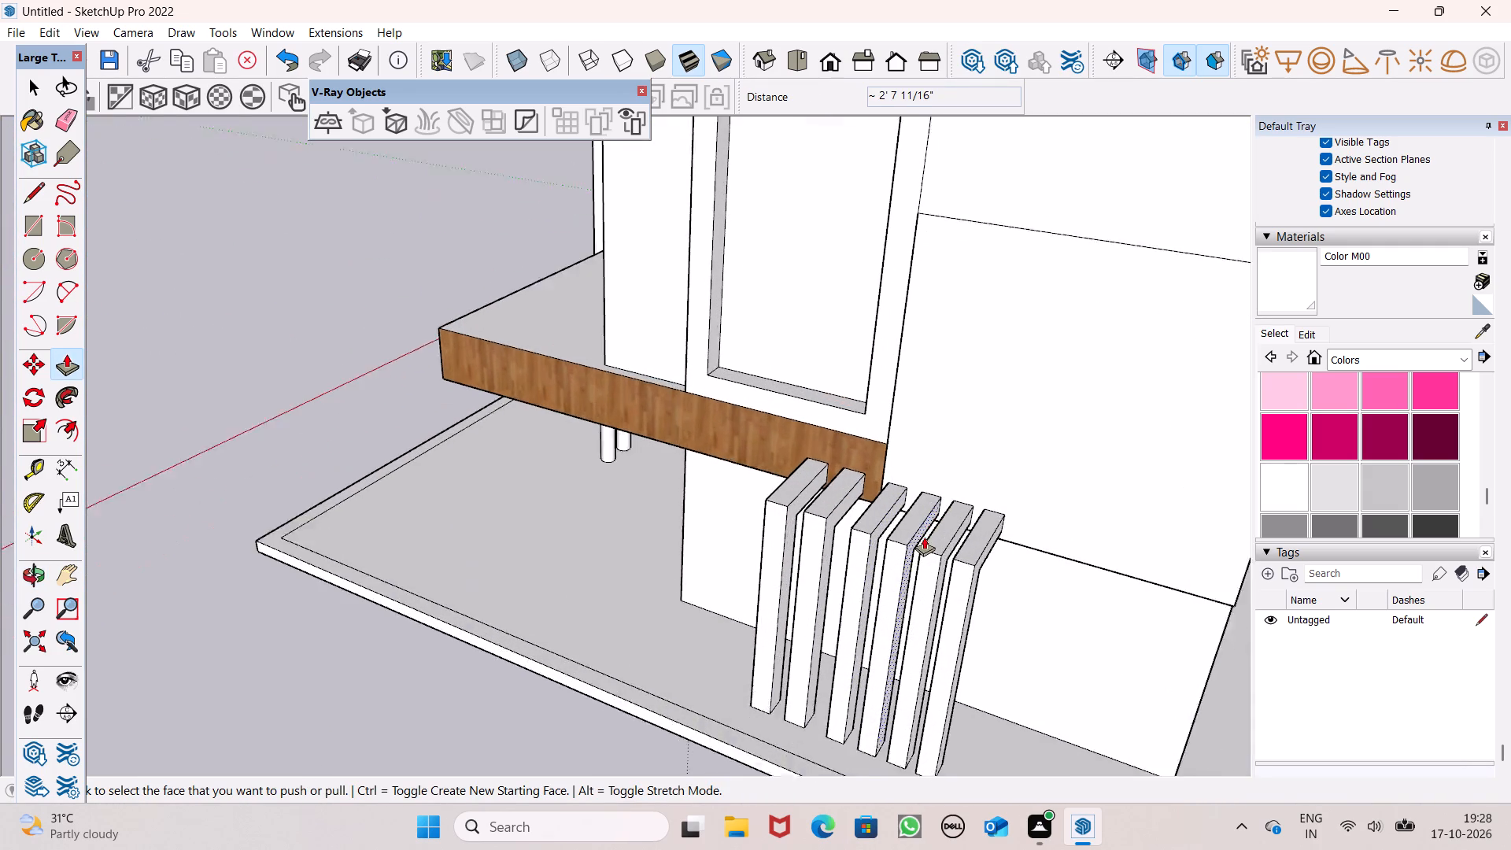
scroll(924, 537, "up", 2)
scroll(1032, 614, "up", 3)
middle_click_drag(848, 512, 899, 555)
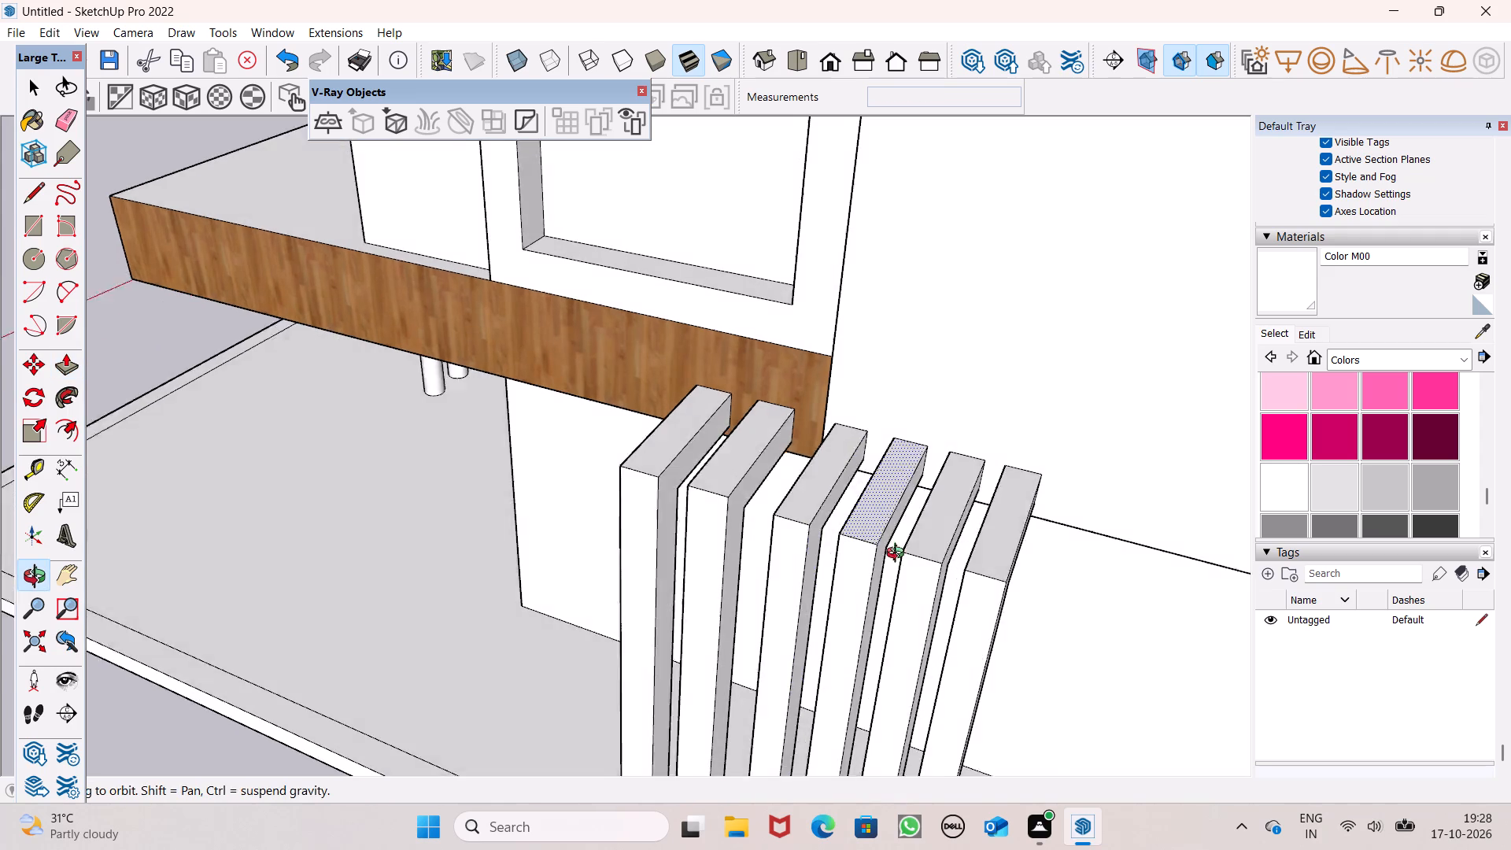
middle_click_drag(899, 555, 919, 564)
scroll(917, 564, "up", 1)
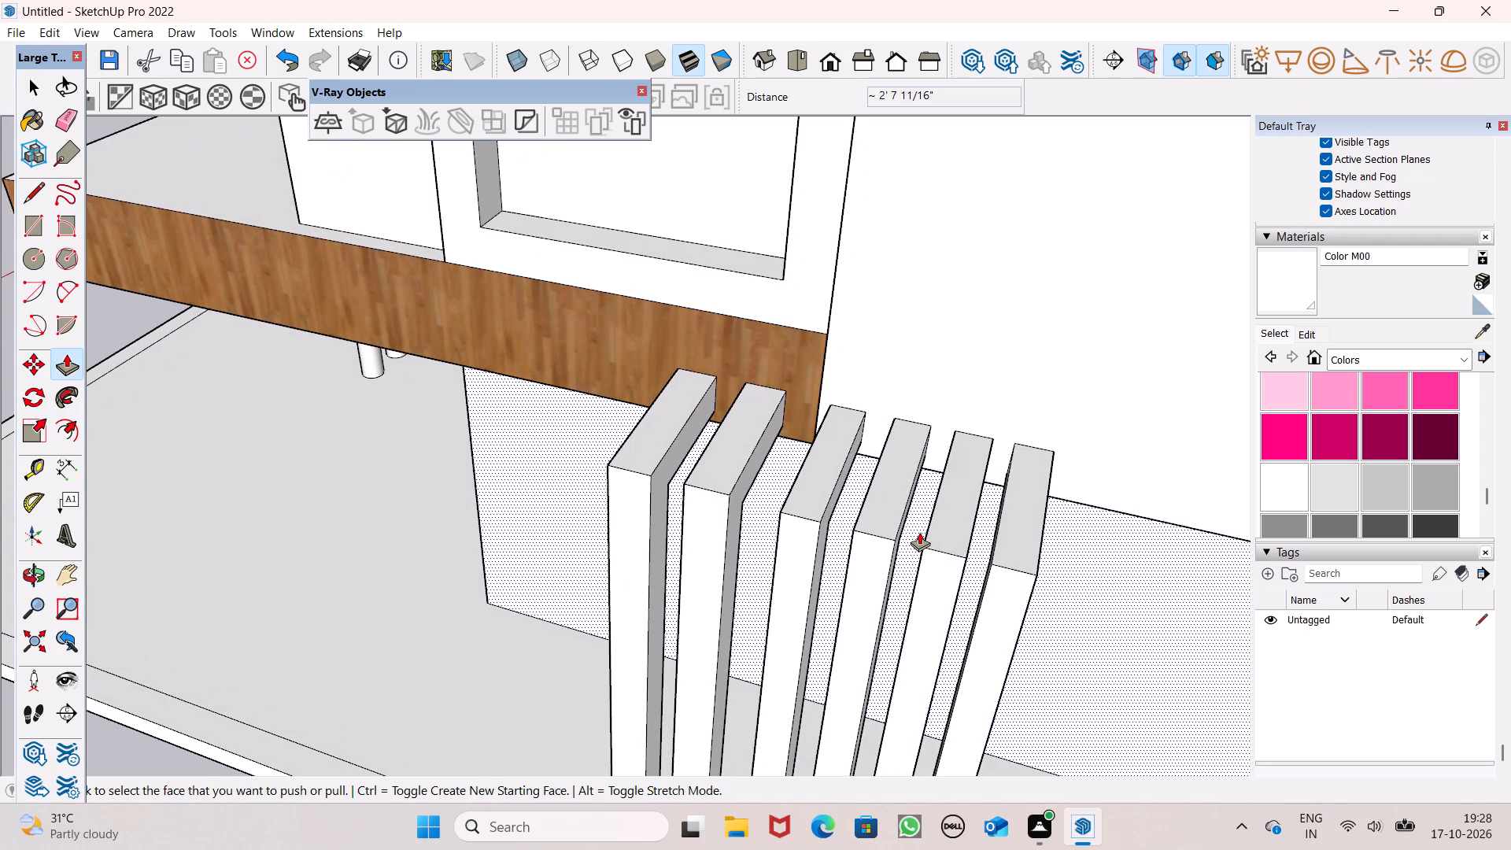
scroll(874, 492, "up", 3)
scroll(777, 484, "up", 1)
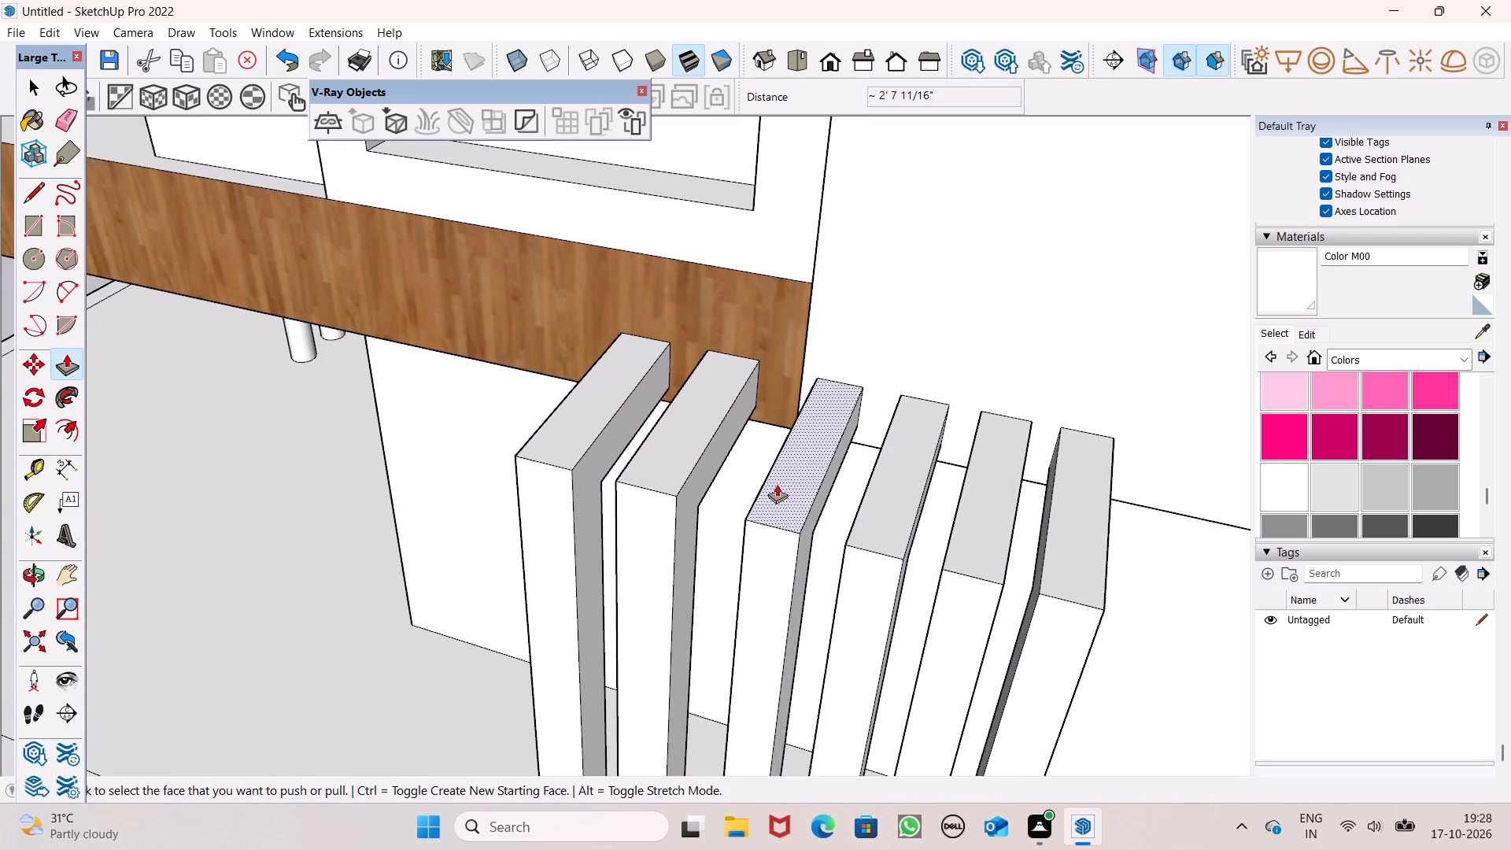
scroll(777, 484, "up", 1)
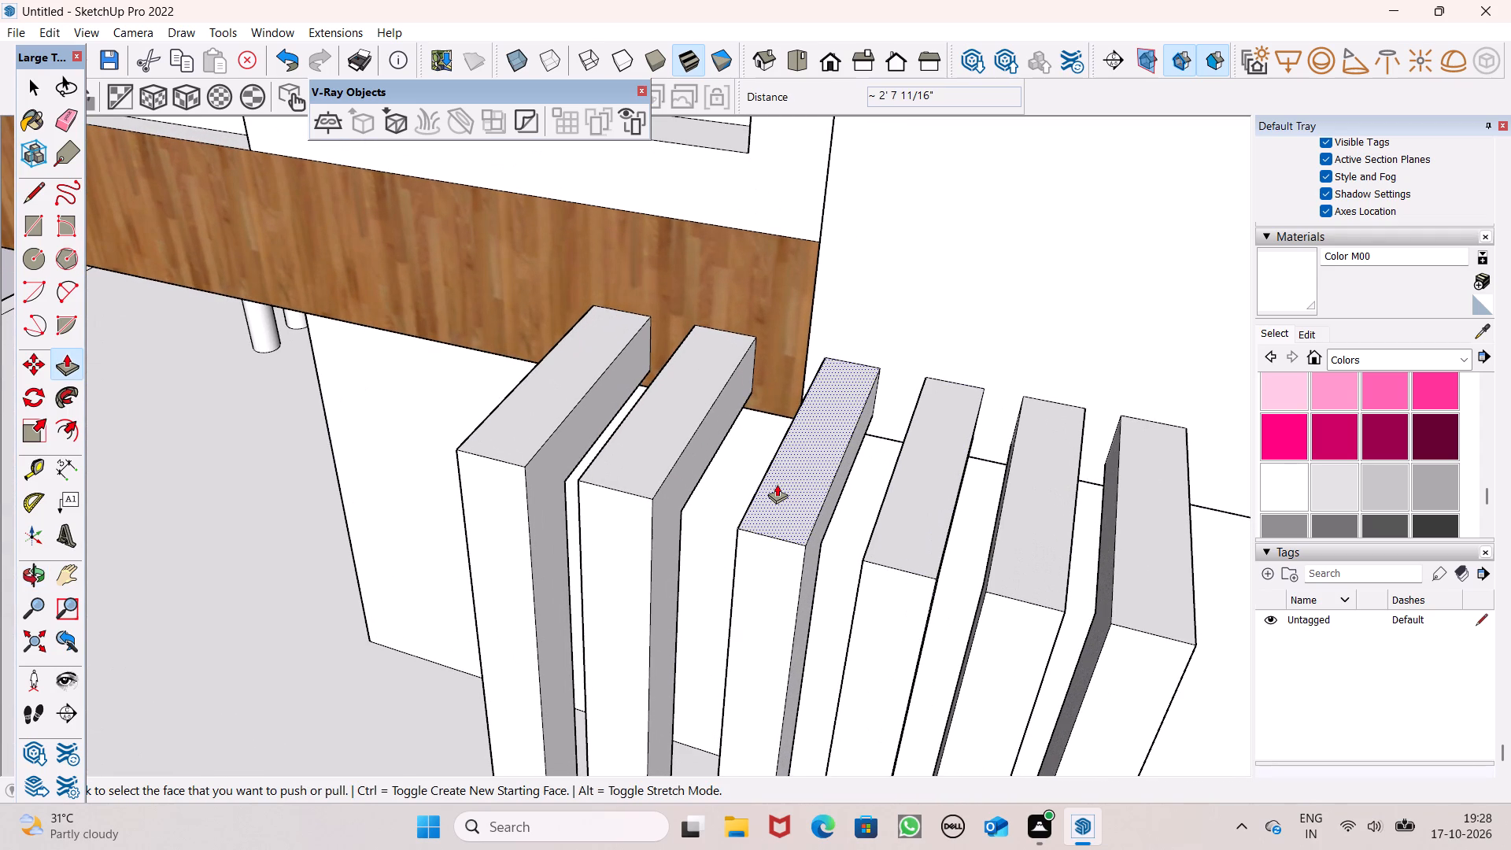
scroll(788, 496, "up", 2)
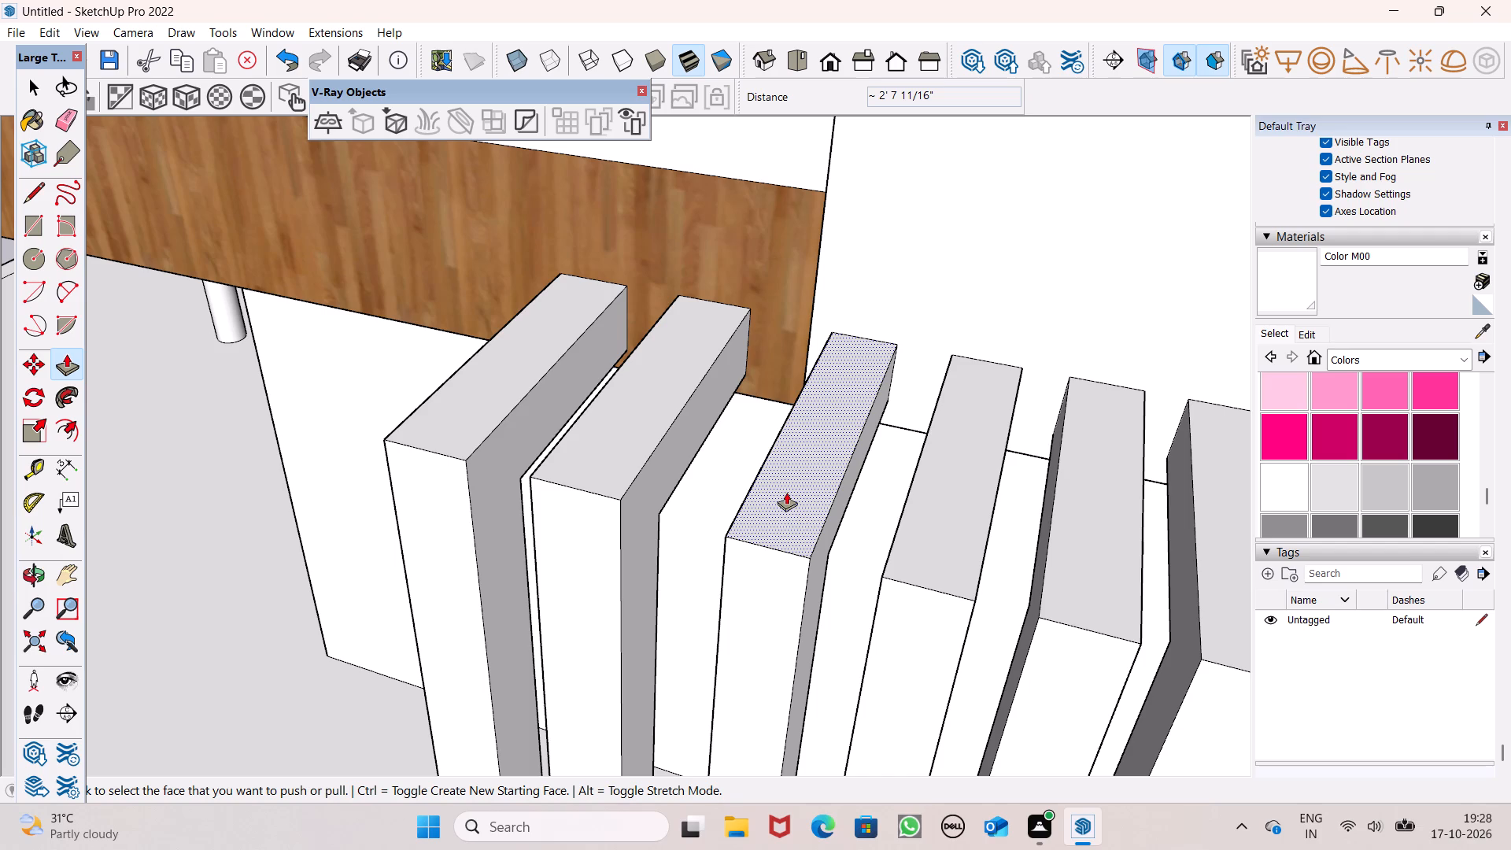
scroll(767, 508, "up", 1)
middle_click_drag(766, 524, 792, 450)
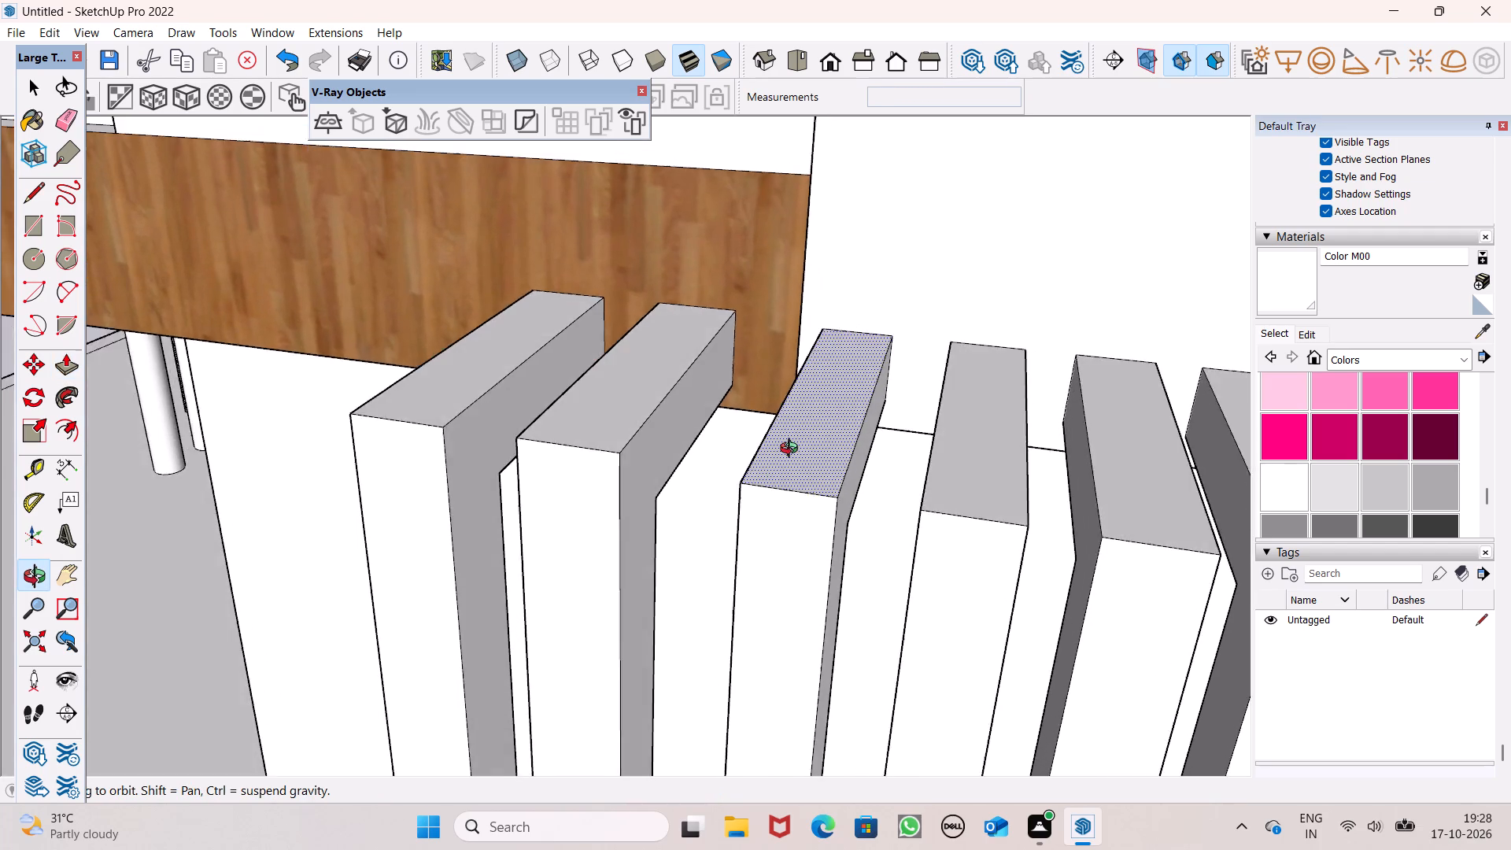
middle_click_drag(792, 450, 820, 400)
left_click_drag(808, 431, 655, 410)
scroll(655, 410, "down", 4)
scroll(855, 418, "up", 2)
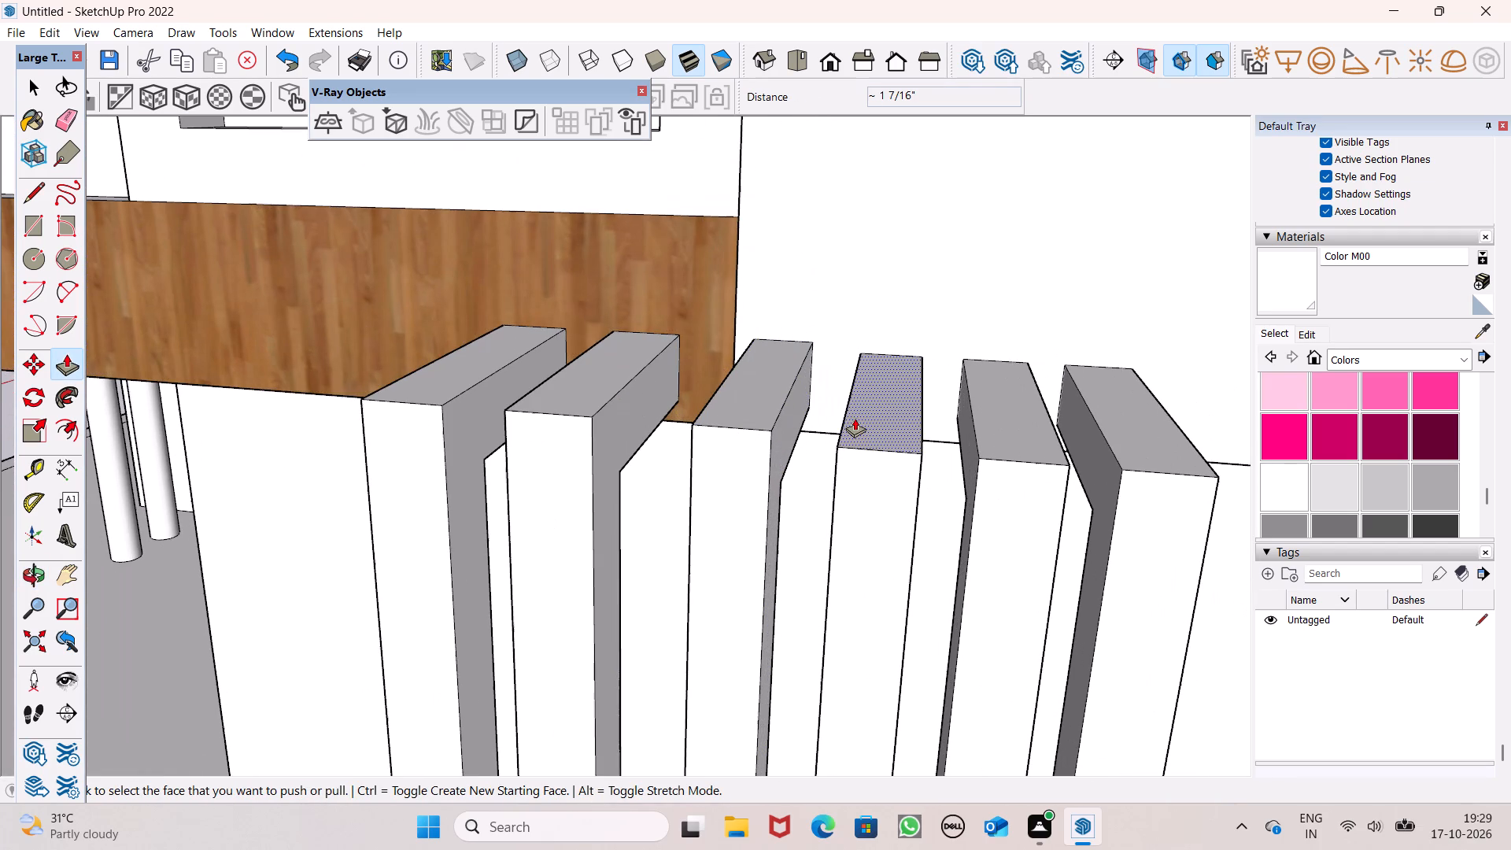
left_click_drag(867, 416, 762, 408)
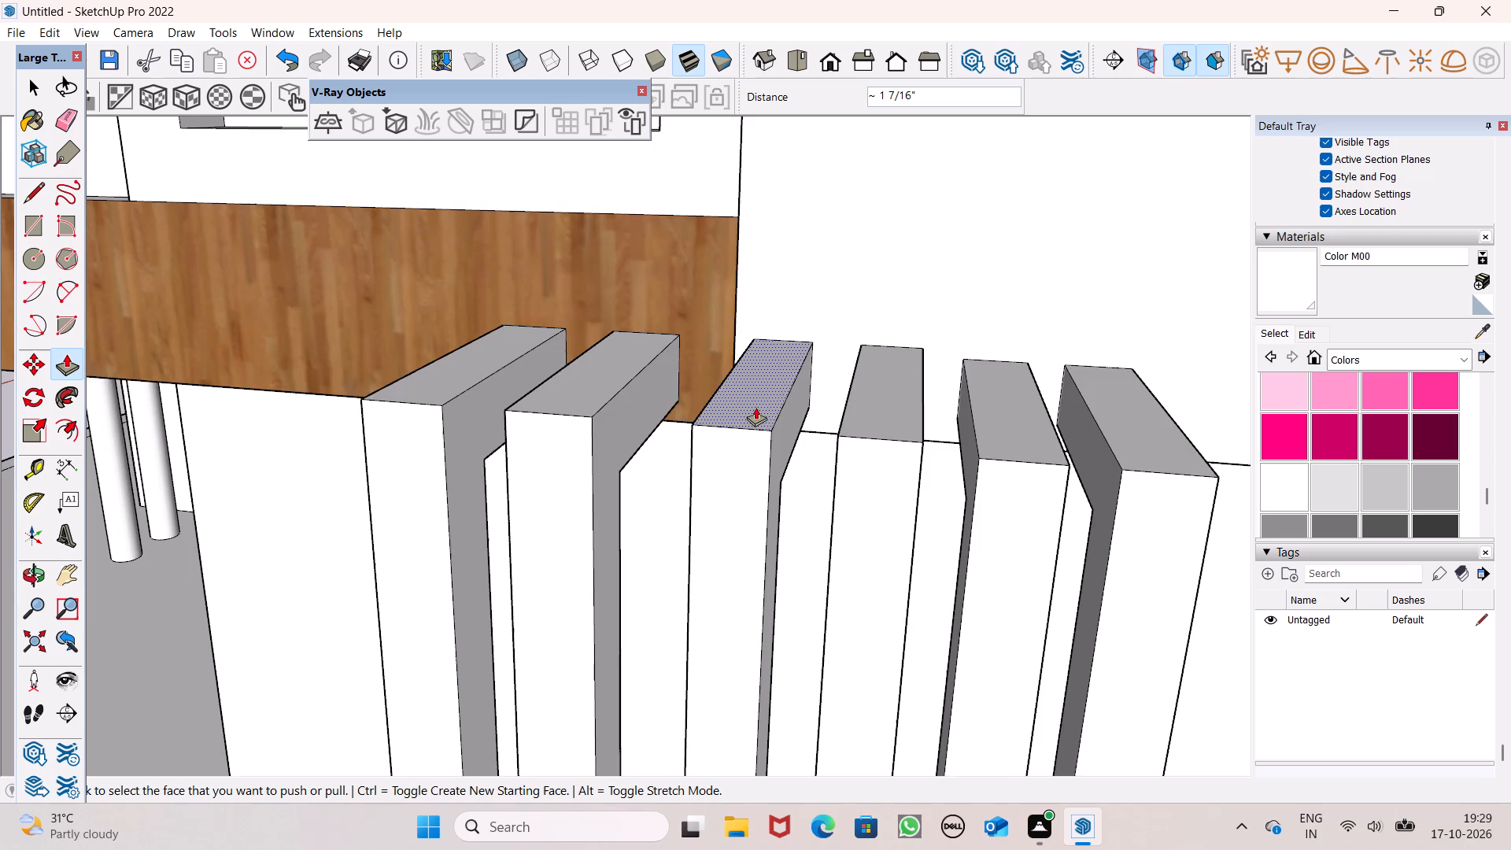
Raise the top faces of the fifth and sixth beams about 1 7/16" each, level with the neighbouring beam tops.
scroll(745, 410, "down", 2)
middle_click_drag(985, 426, 995, 338)
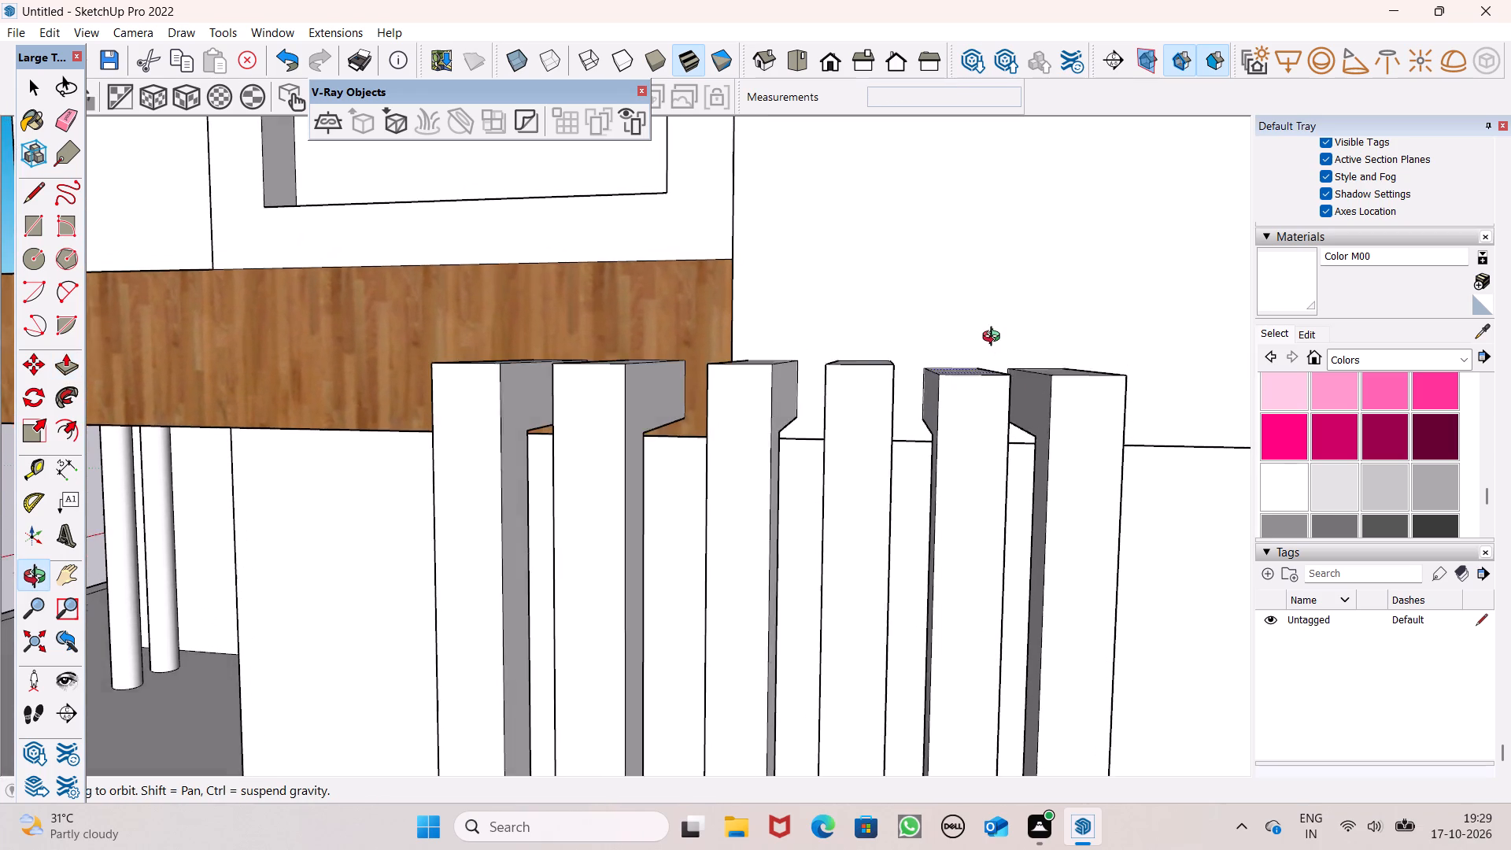
middle_click_drag(995, 338, 985, 367)
middle_click_drag(951, 438, 907, 556)
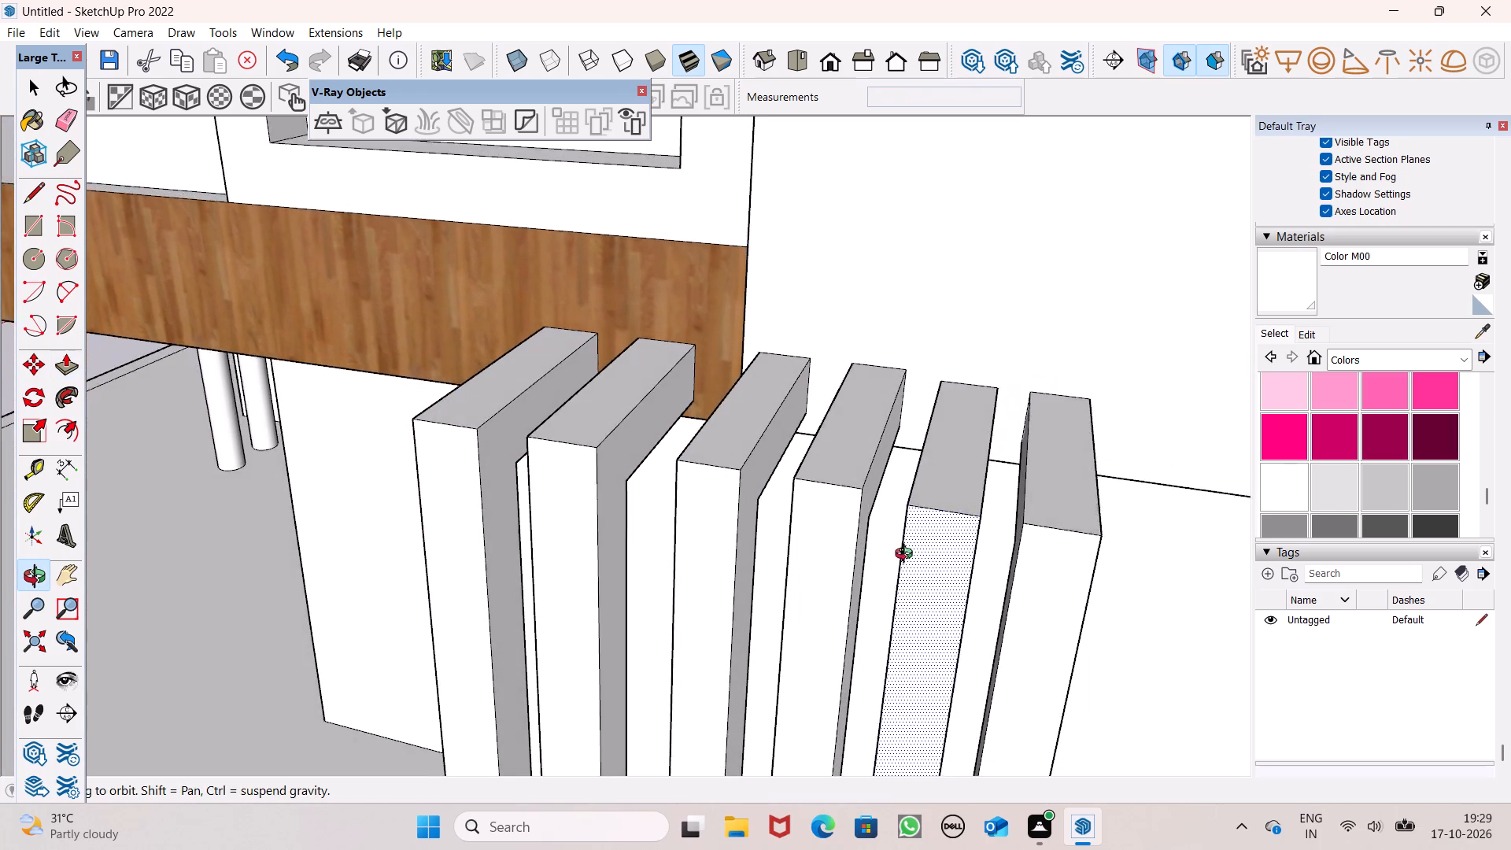
middle_click_drag(907, 556, 907, 560)
scroll(944, 515, "up", 3)
left_click_drag(944, 506, 836, 481)
scroll(693, 384, "down", 4)
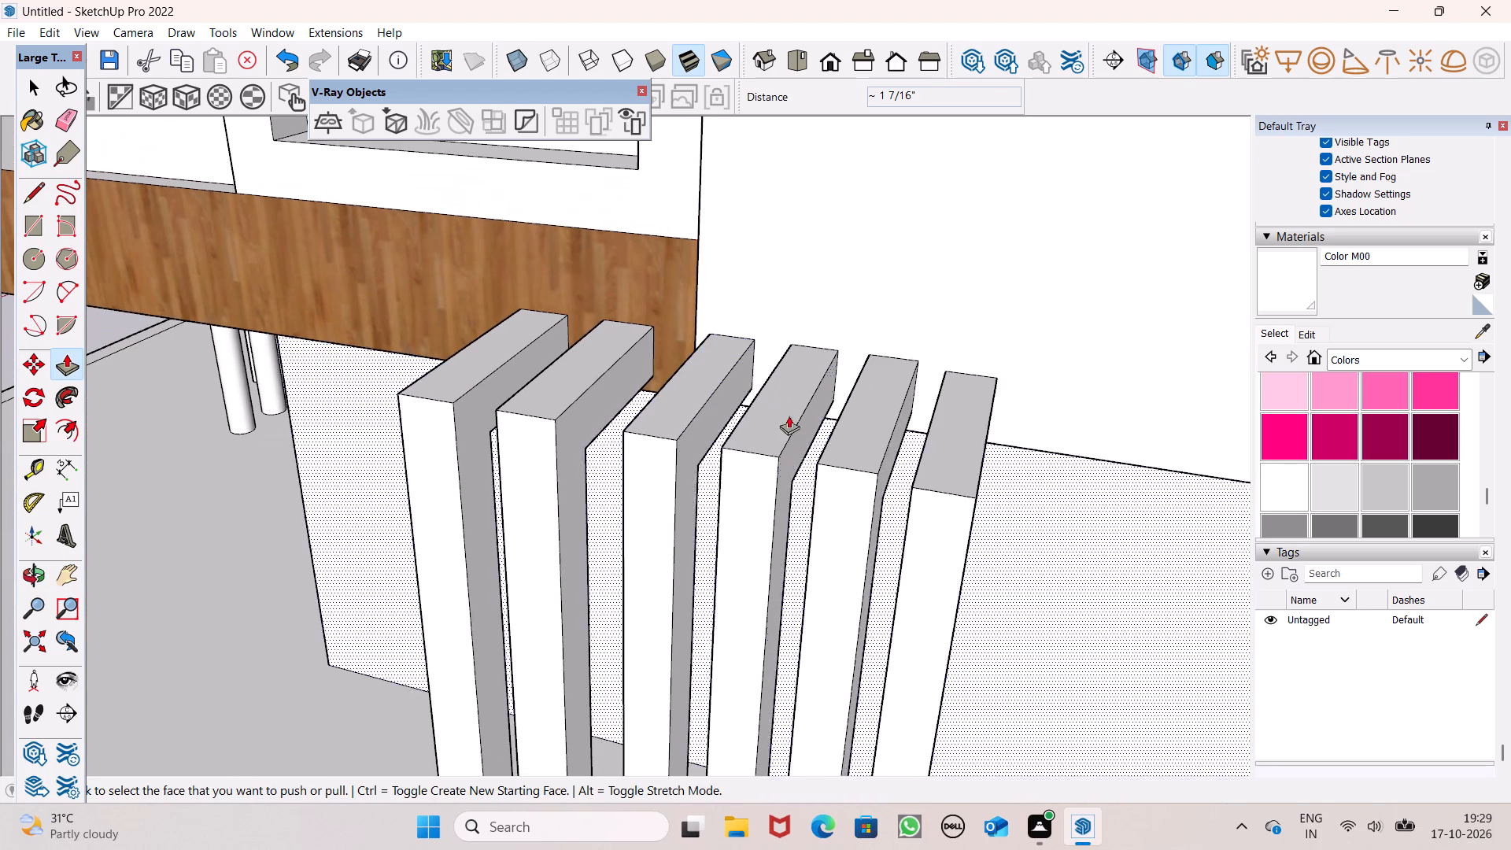
middle_click_drag(934, 495, 926, 563)
scroll(930, 526, "up", 2)
left_click_drag(934, 512, 883, 490)
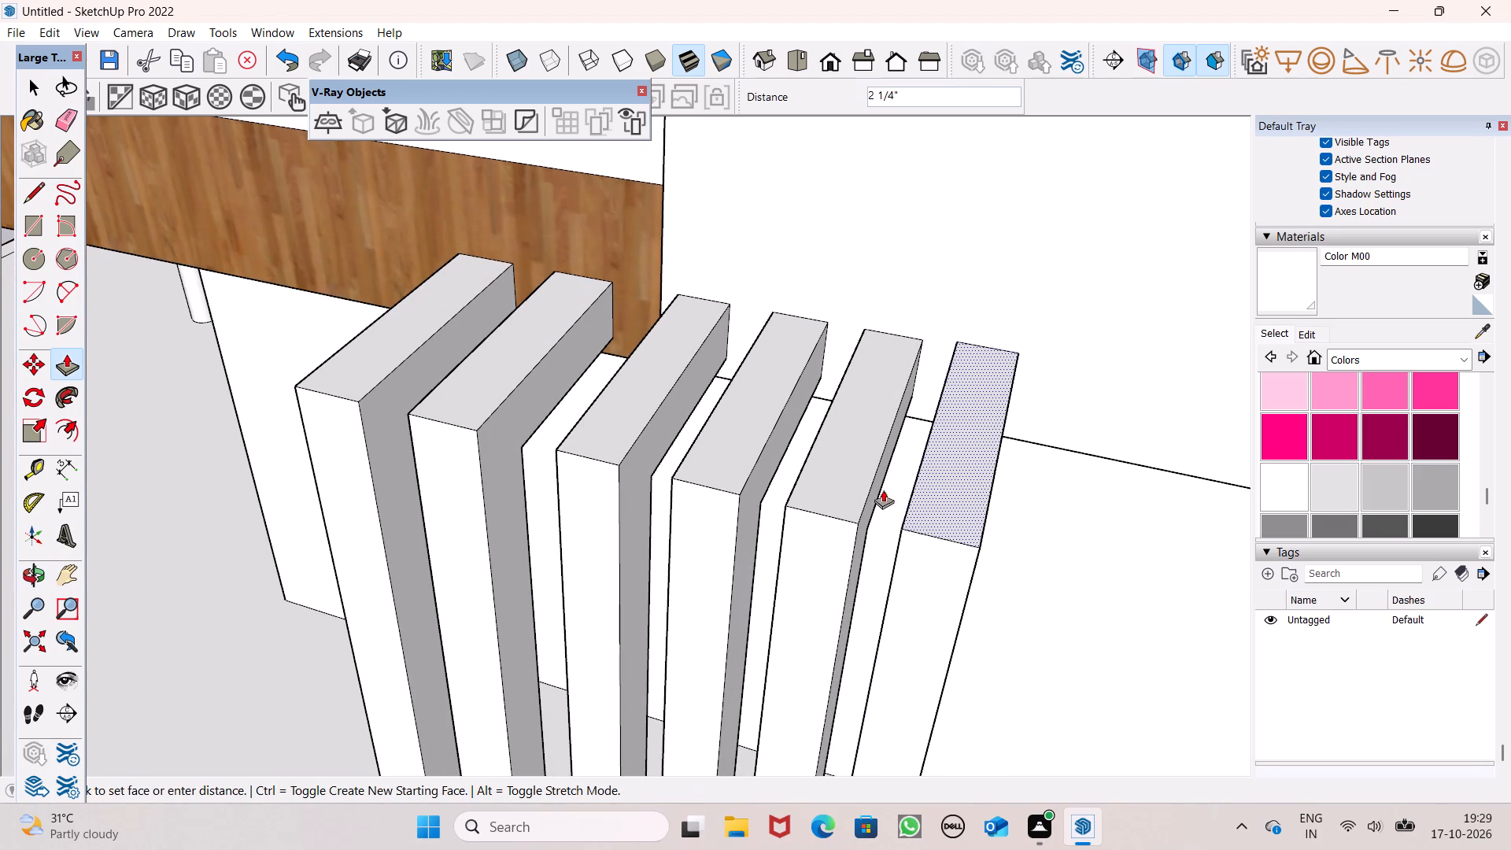
left_click_drag(883, 490, 849, 485)
Examine the six L-shaped beams and the whole house from the side and front.
scroll(814, 449, "down", 4)
scroll(913, 297, "down", 5)
middle_click_drag(914, 398, 770, 249)
scroll(772, 249, "up", 1)
scroll(781, 268, "down", 1)
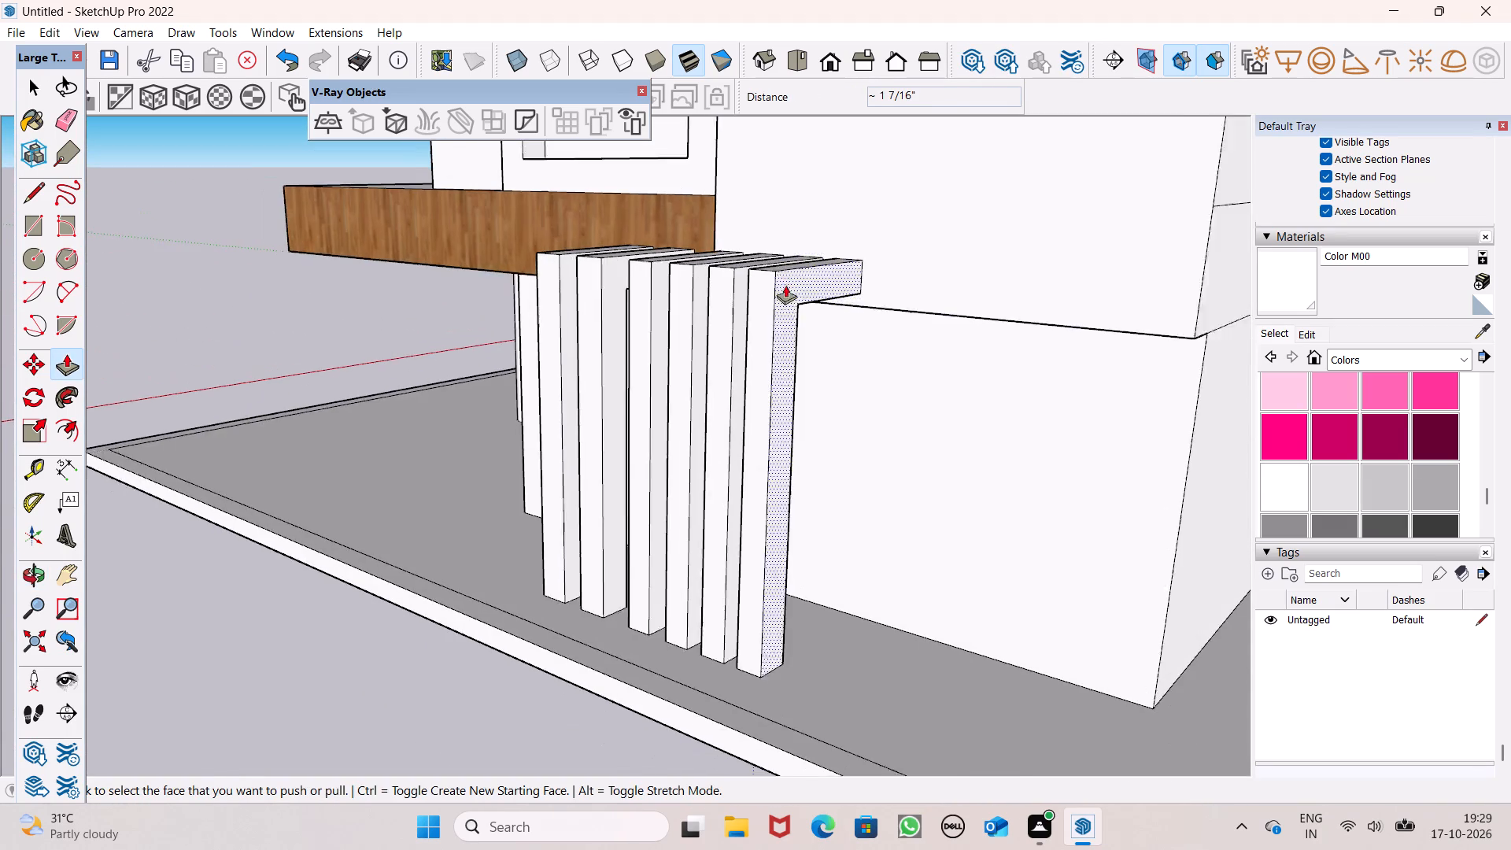
scroll(785, 285, "down", 1)
middle_click_drag(805, 343, 893, 314)
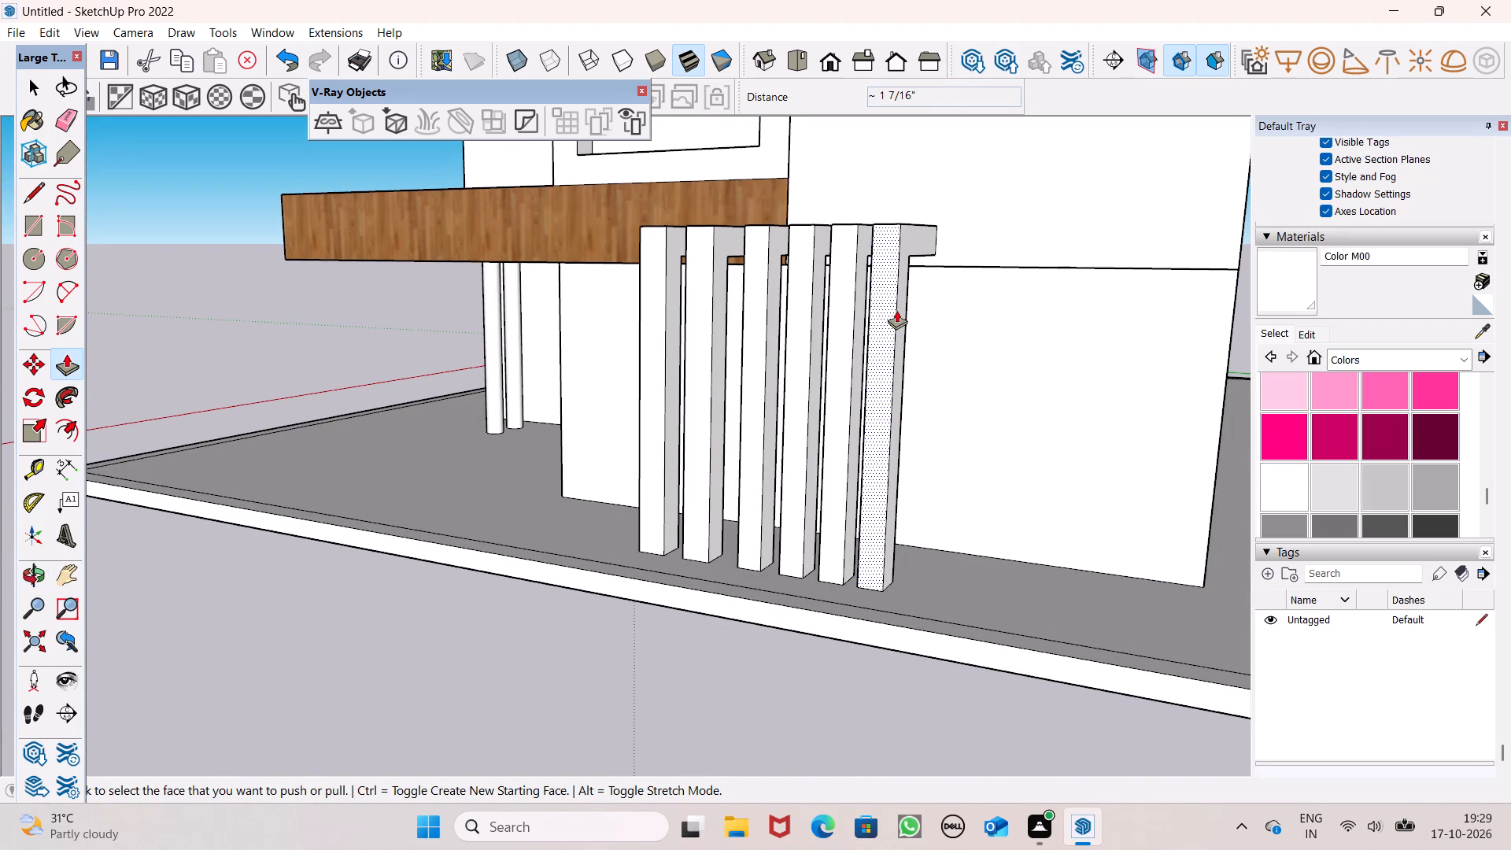
scroll(896, 310, "down", 2)
middle_click_drag(856, 360, 1027, 395)
scroll(924, 364, "down", 1)
key("space")
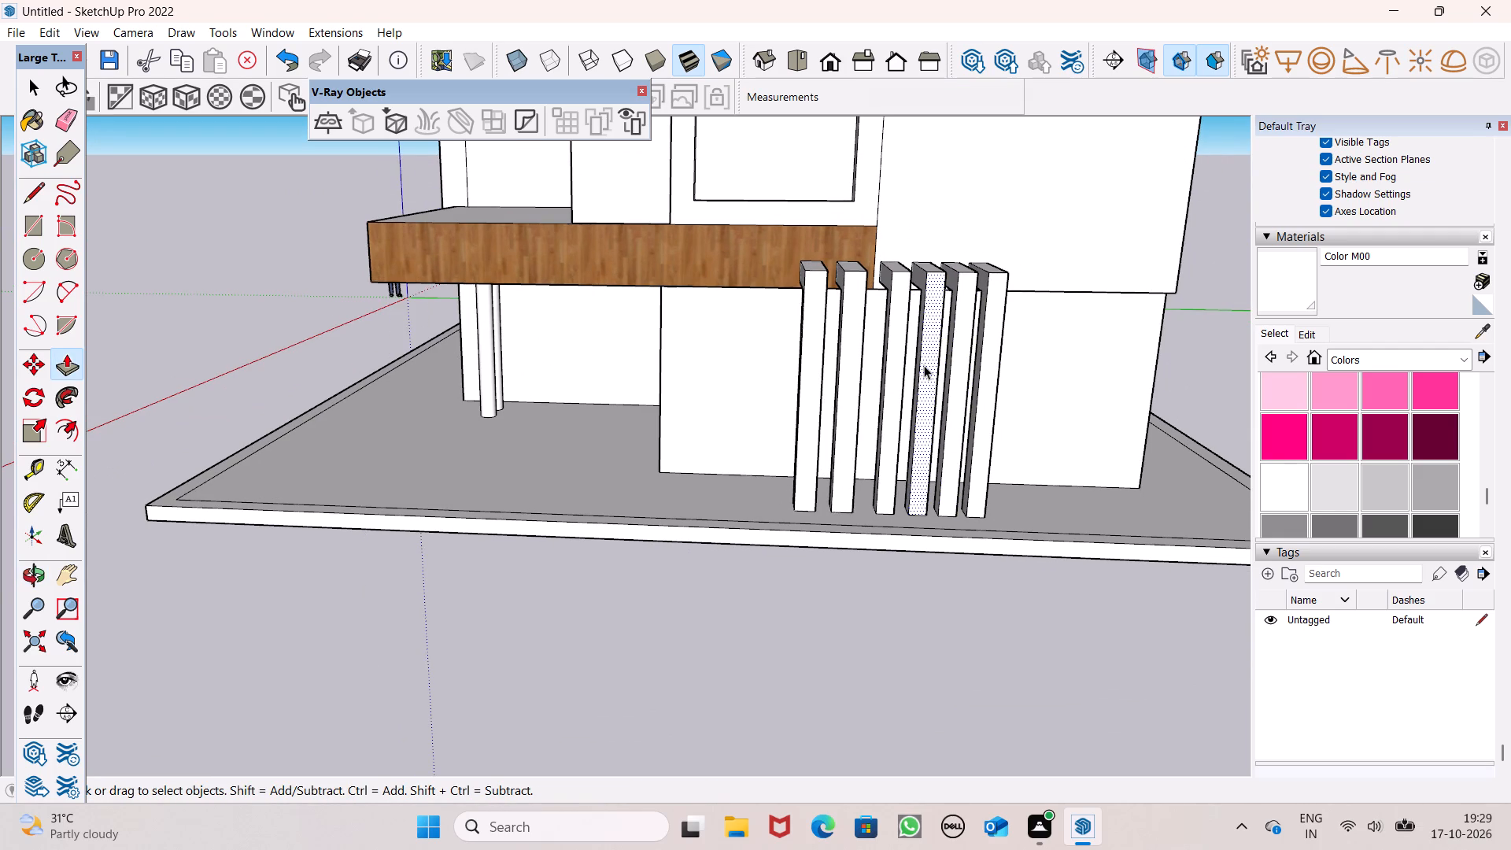
middle_click_drag(984, 498, 878, 577)
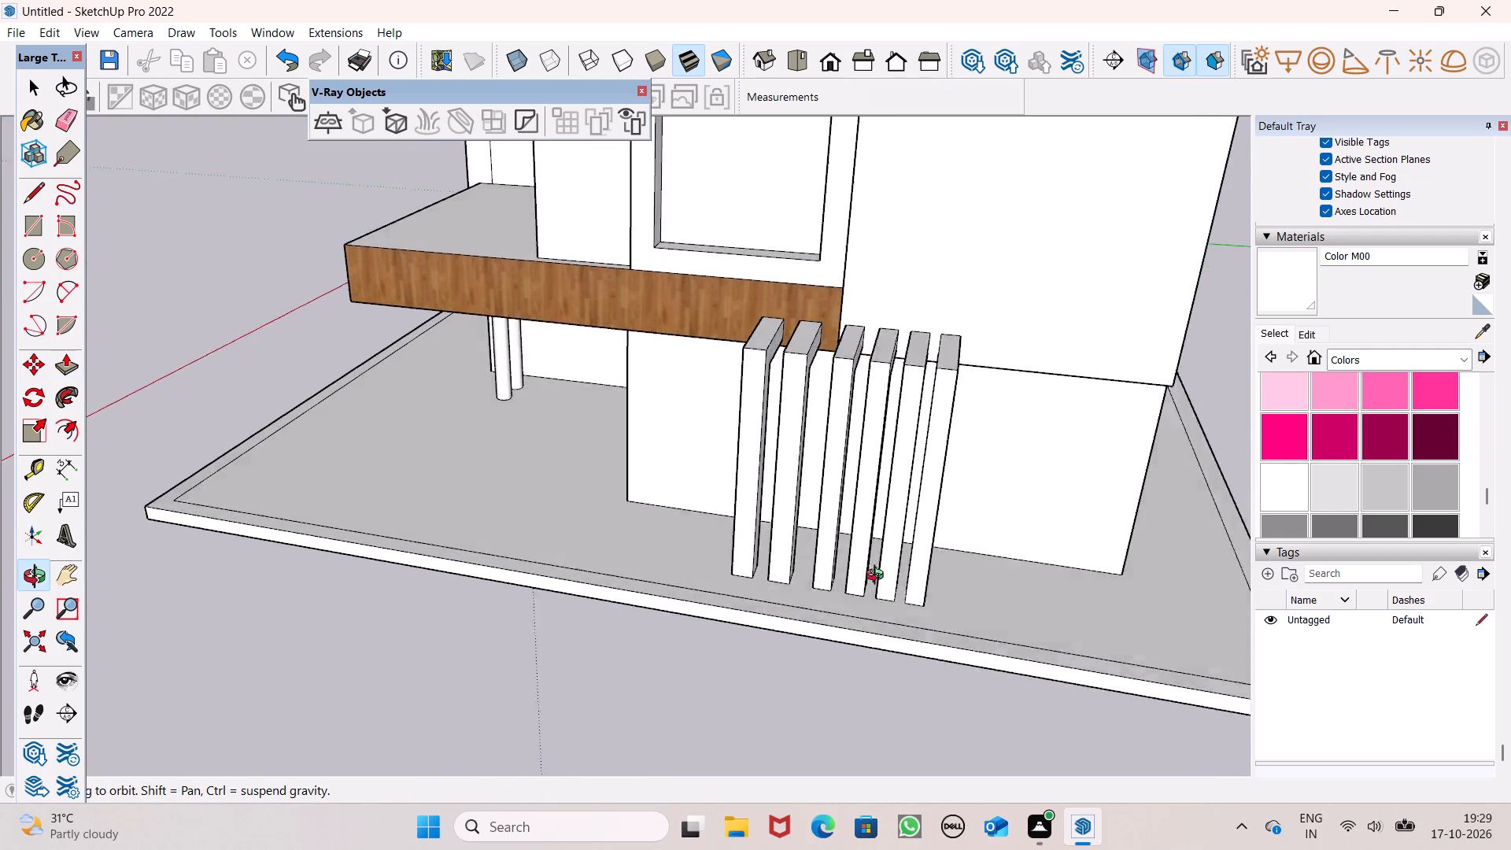
middle_click_drag(878, 577, 1114, 412)
scroll(1059, 370, "down", 1)
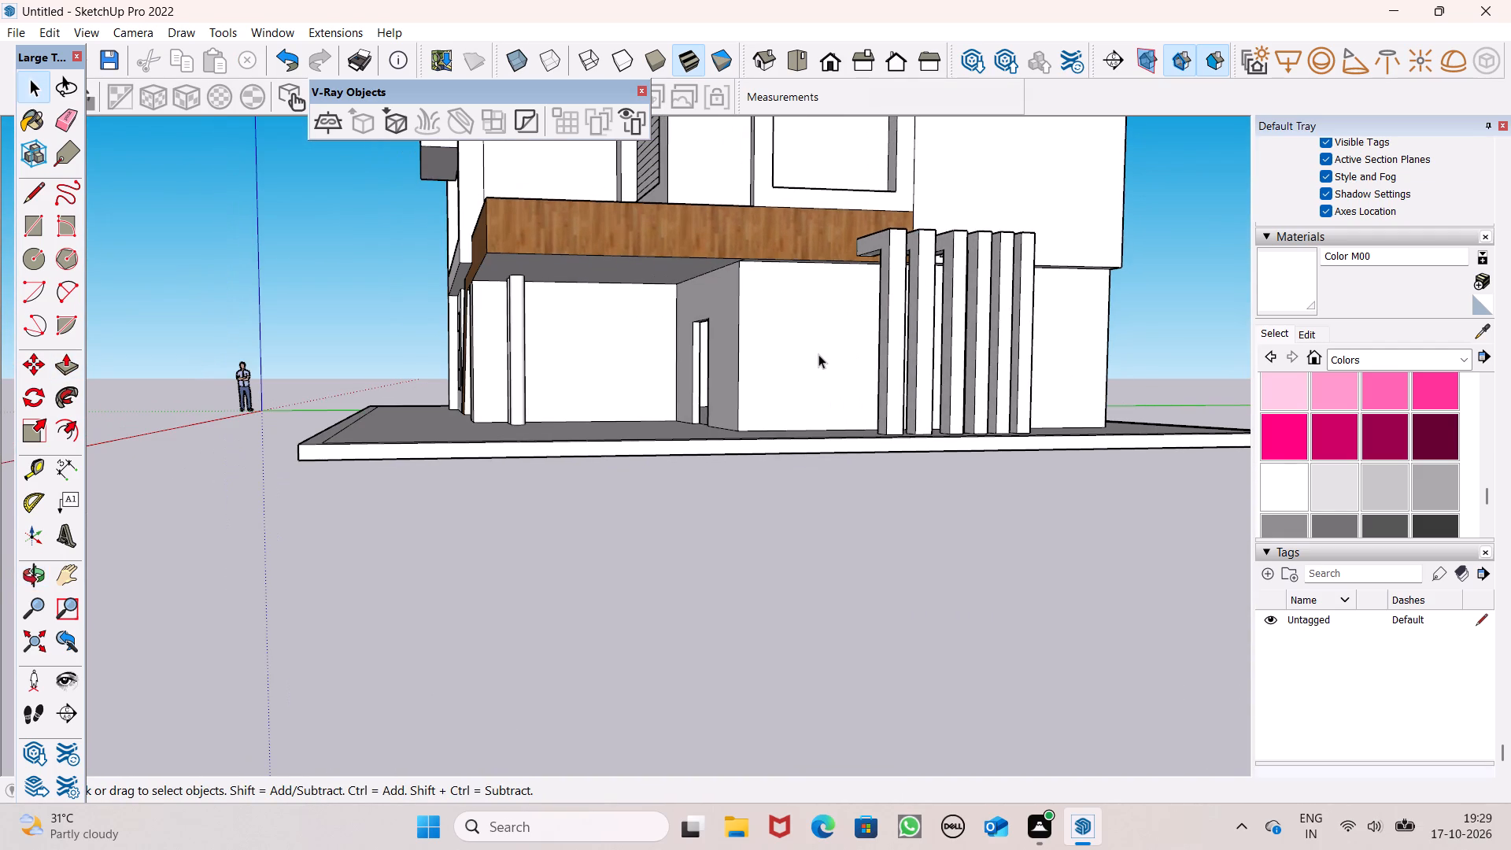
scroll(837, 374, "down", 3)
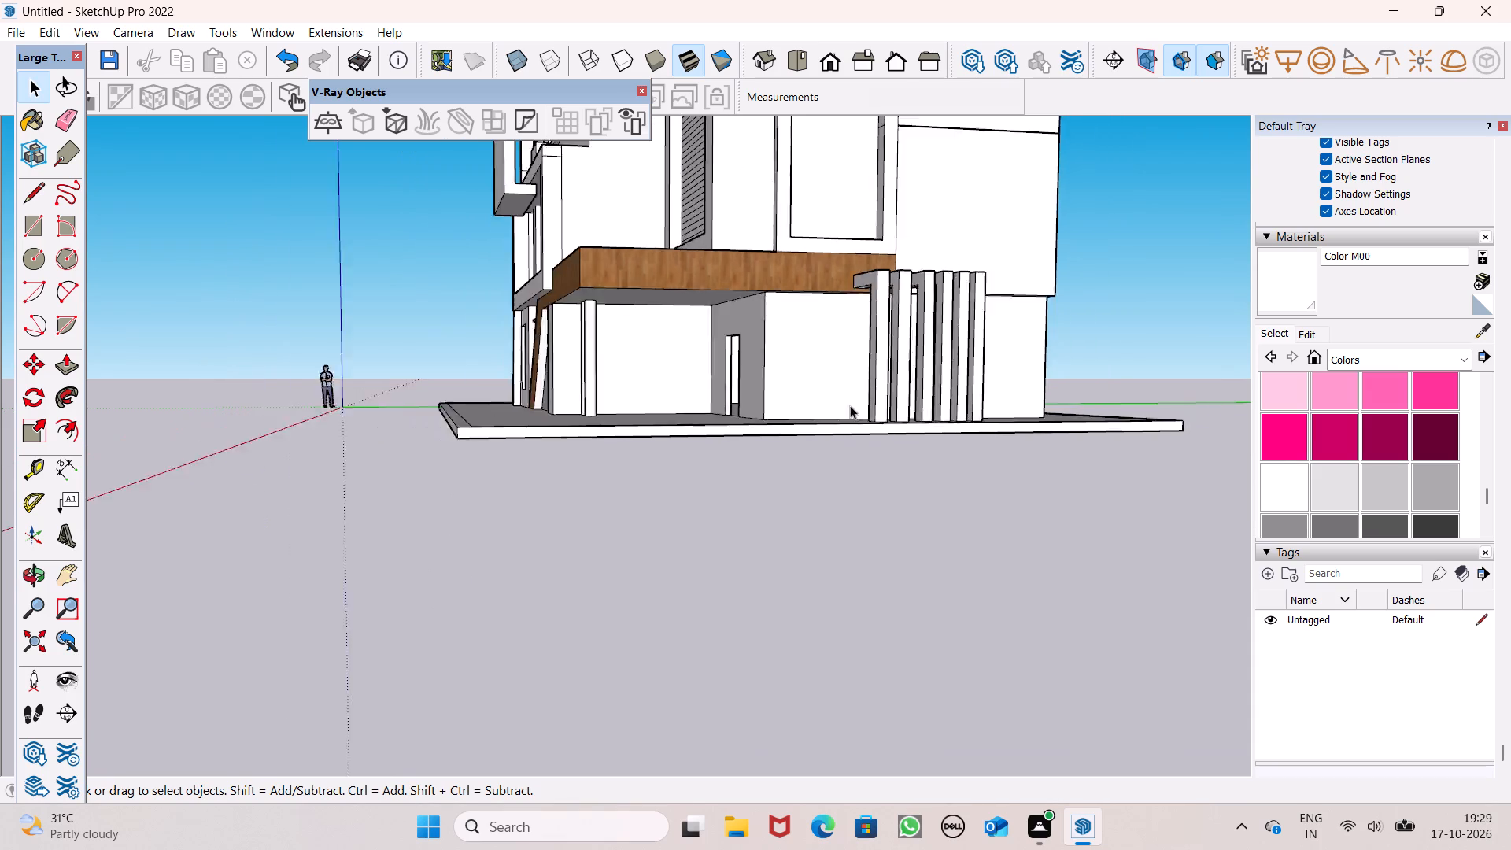
scroll(850, 405, "down", 2)
middle_click_drag(874, 450, 999, 516)
scroll(909, 443, "down", 2)
middle_click_drag(801, 488, 1023, 479)
middle_click_drag(721, 455, 801, 464)
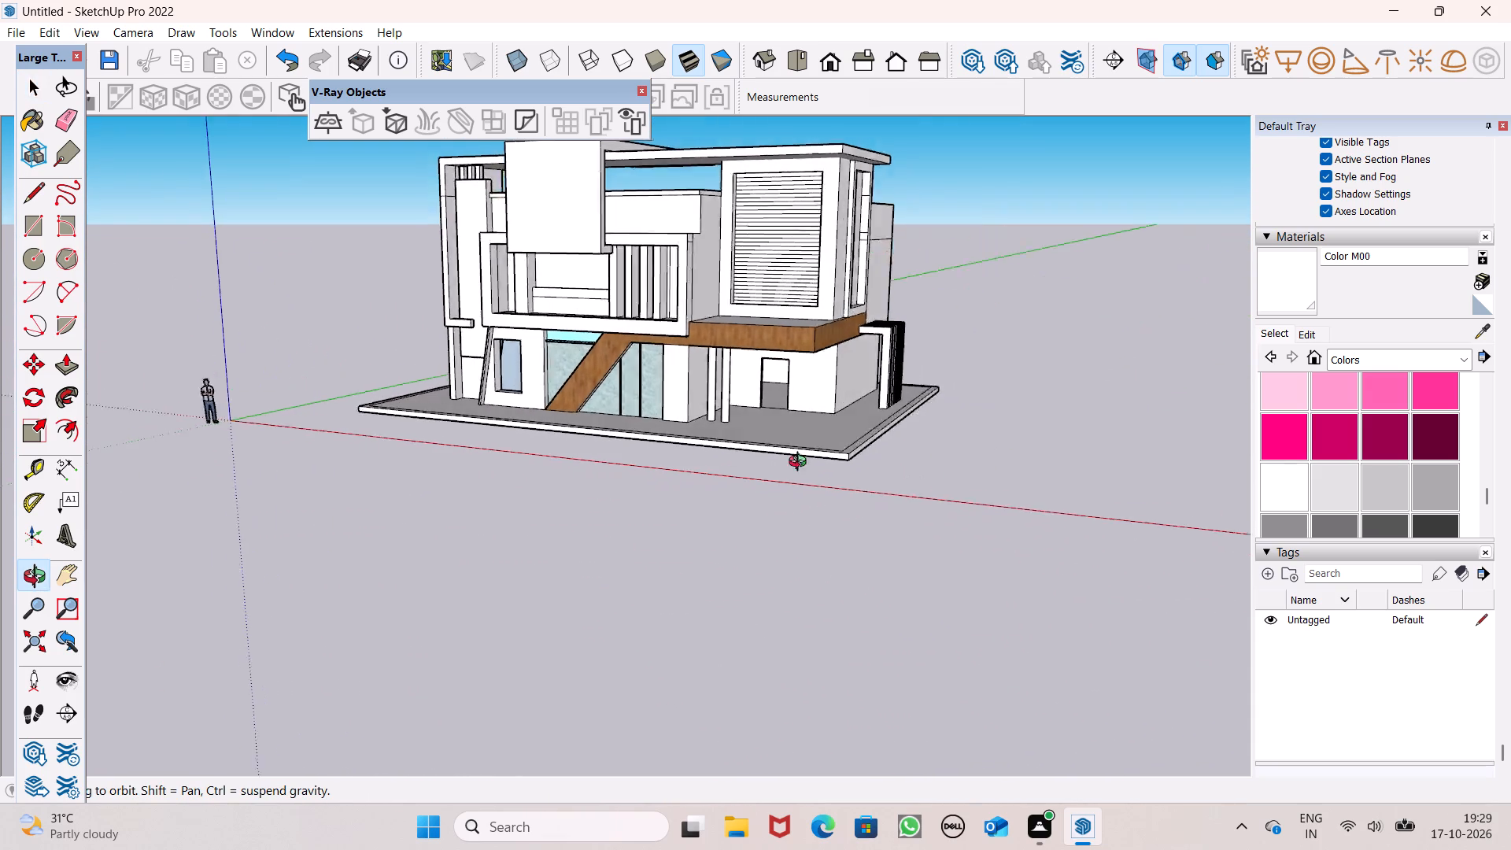
middle_click_drag(801, 464, 854, 456)
scroll(829, 416, "down", 2)
middle_click_drag(818, 437, 821, 489)
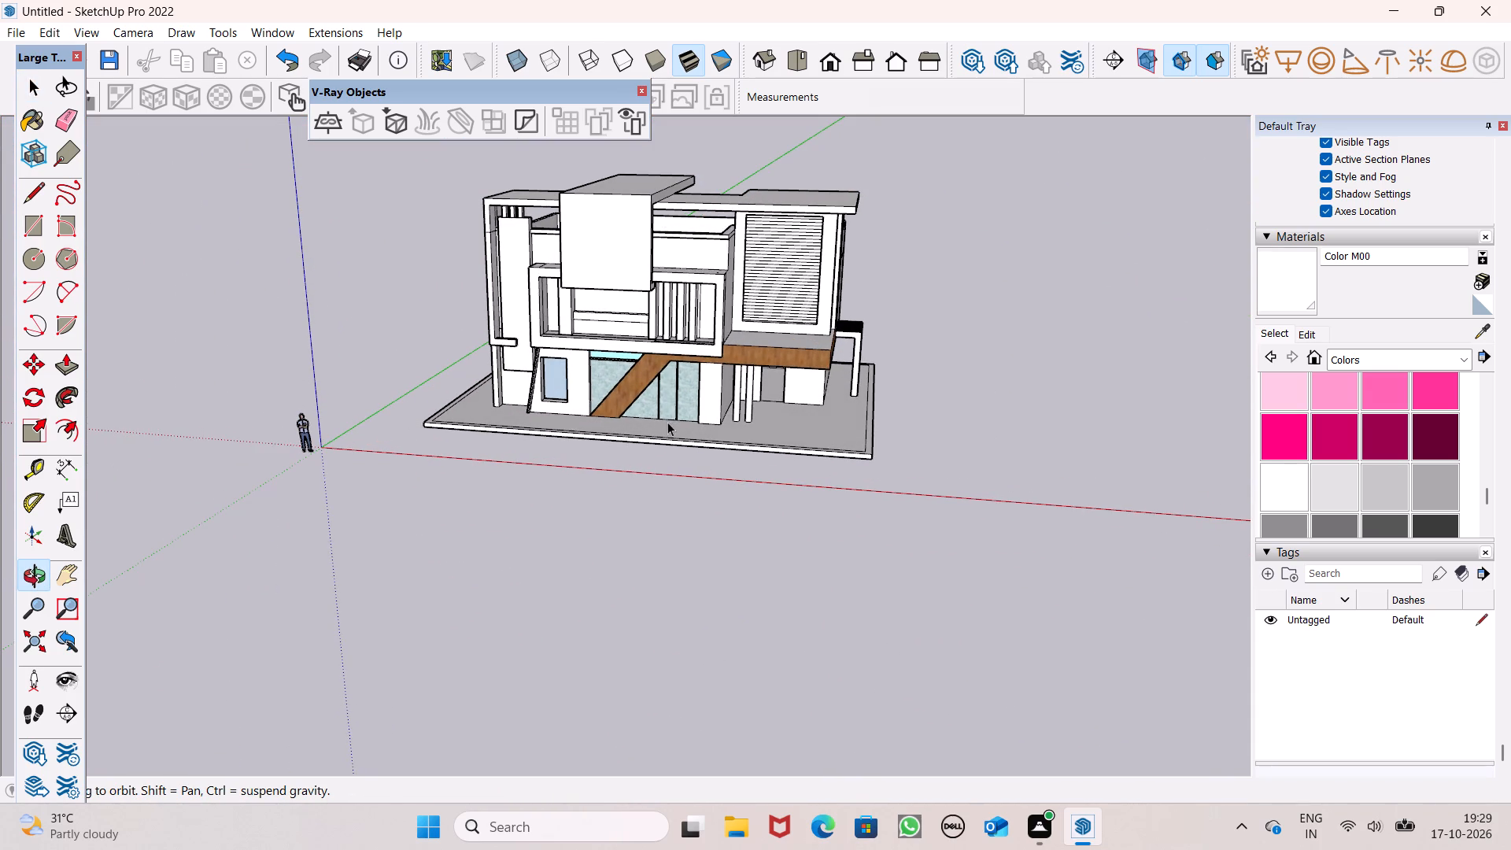
middle_click_drag(630, 411, 811, 340)
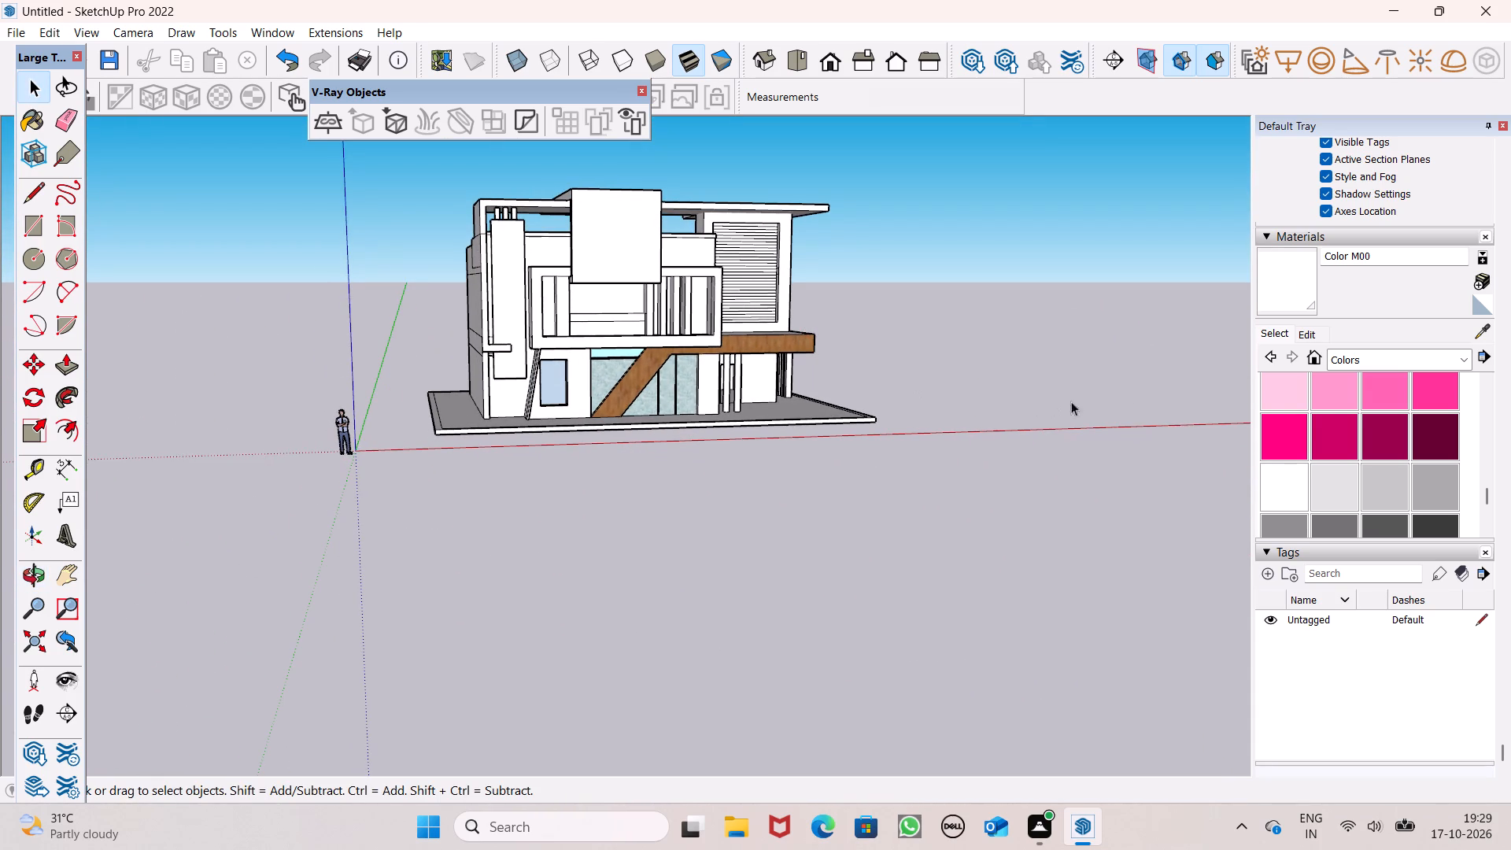
Paint the front face of the tall vertical panel beside the framed balcony with Wood Floor Parquet from the Wood materials.
left_click(1351, 364)
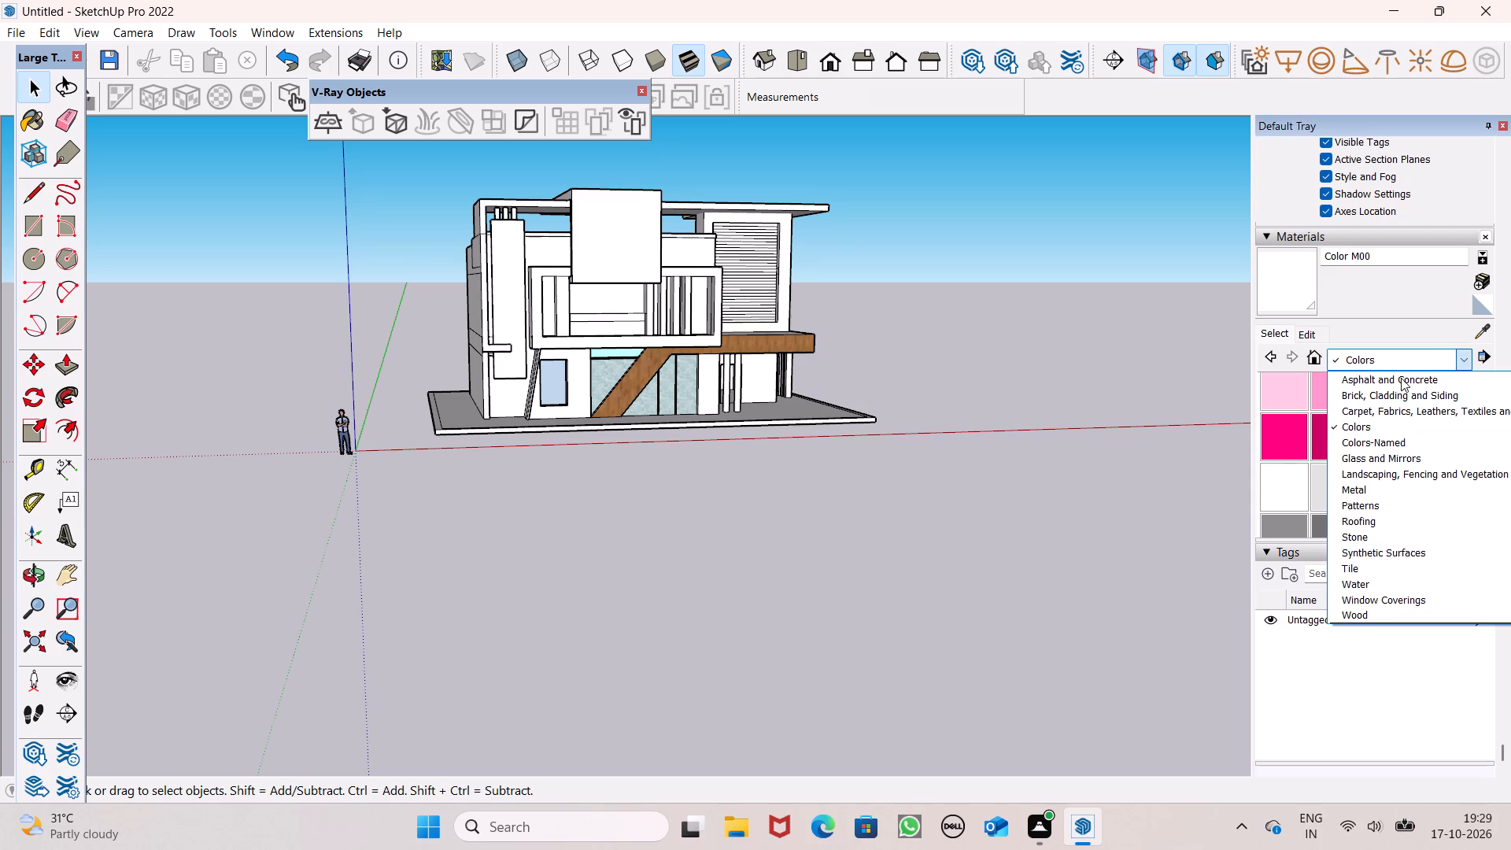
left_click(1404, 609)
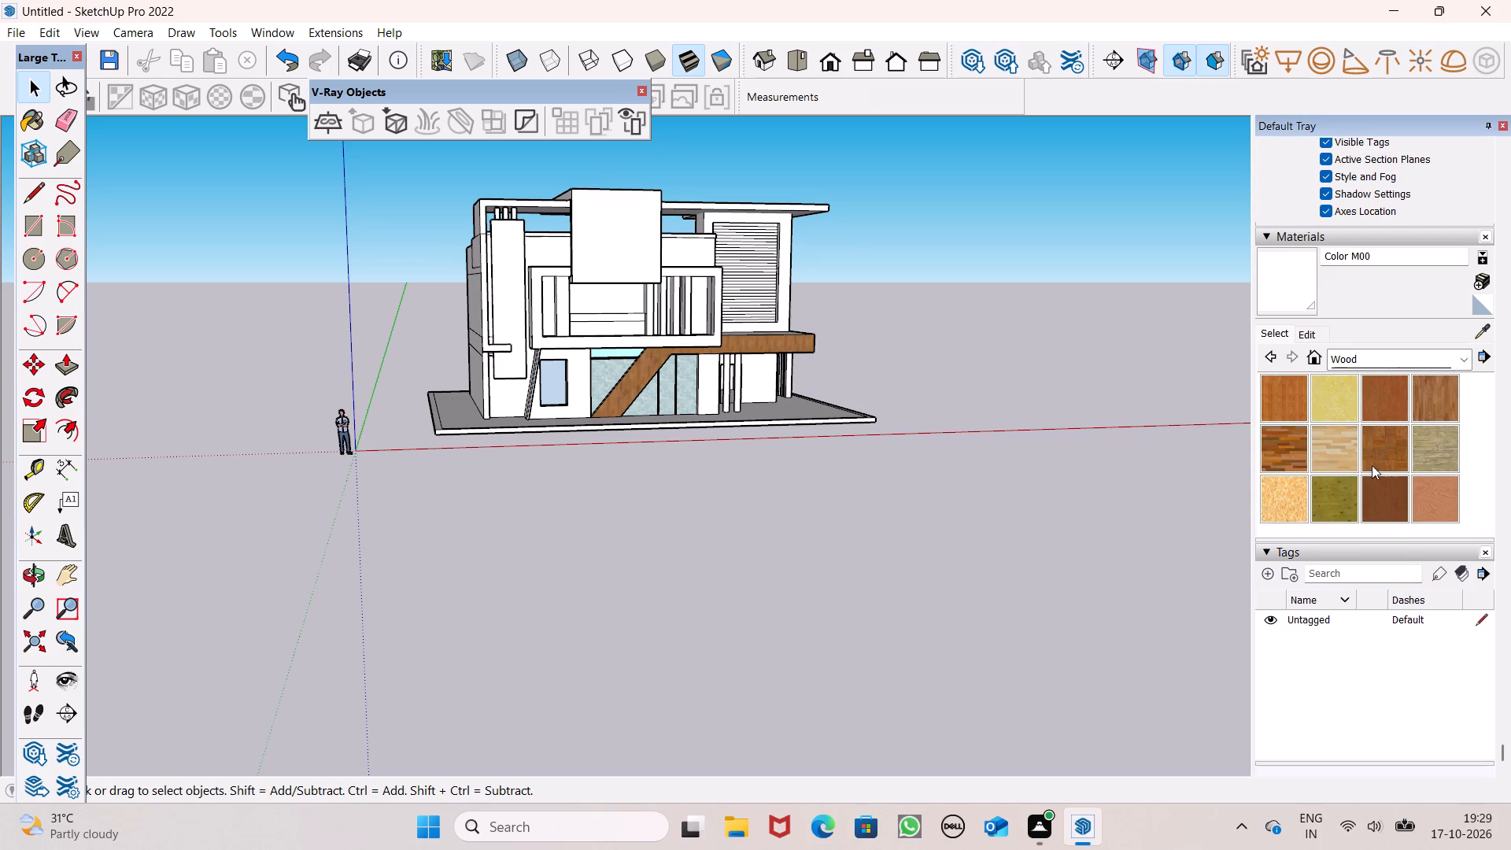
left_click(1376, 460)
left_click(1382, 434)
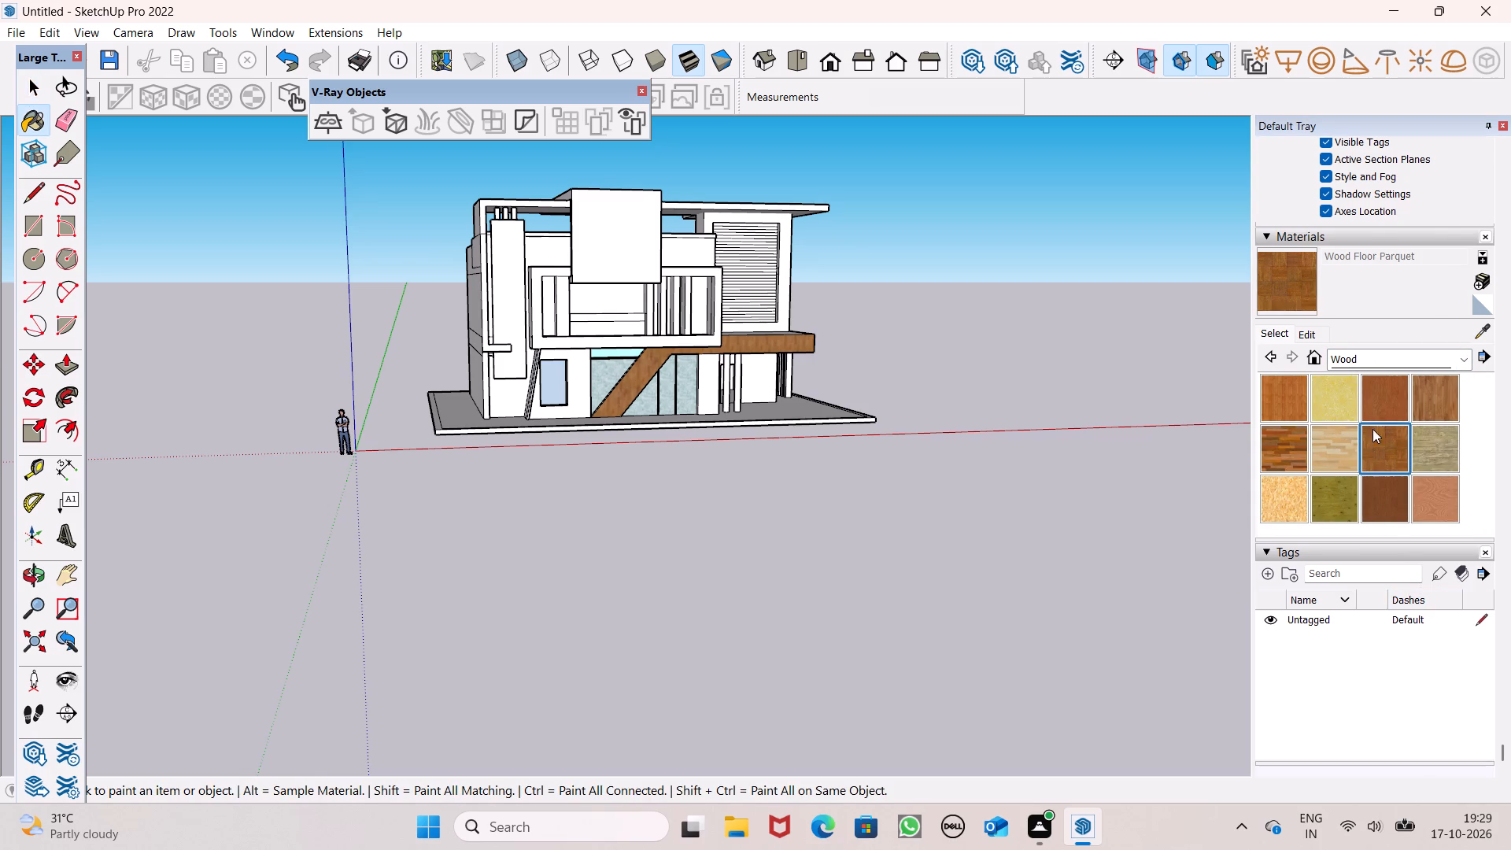
scroll(544, 268, "up", 5)
left_click(489, 294)
Paint the balcony-facing side of the tall vertical panel with Wood Floor Parquet.
middle_click_drag(549, 298, 507, 445)
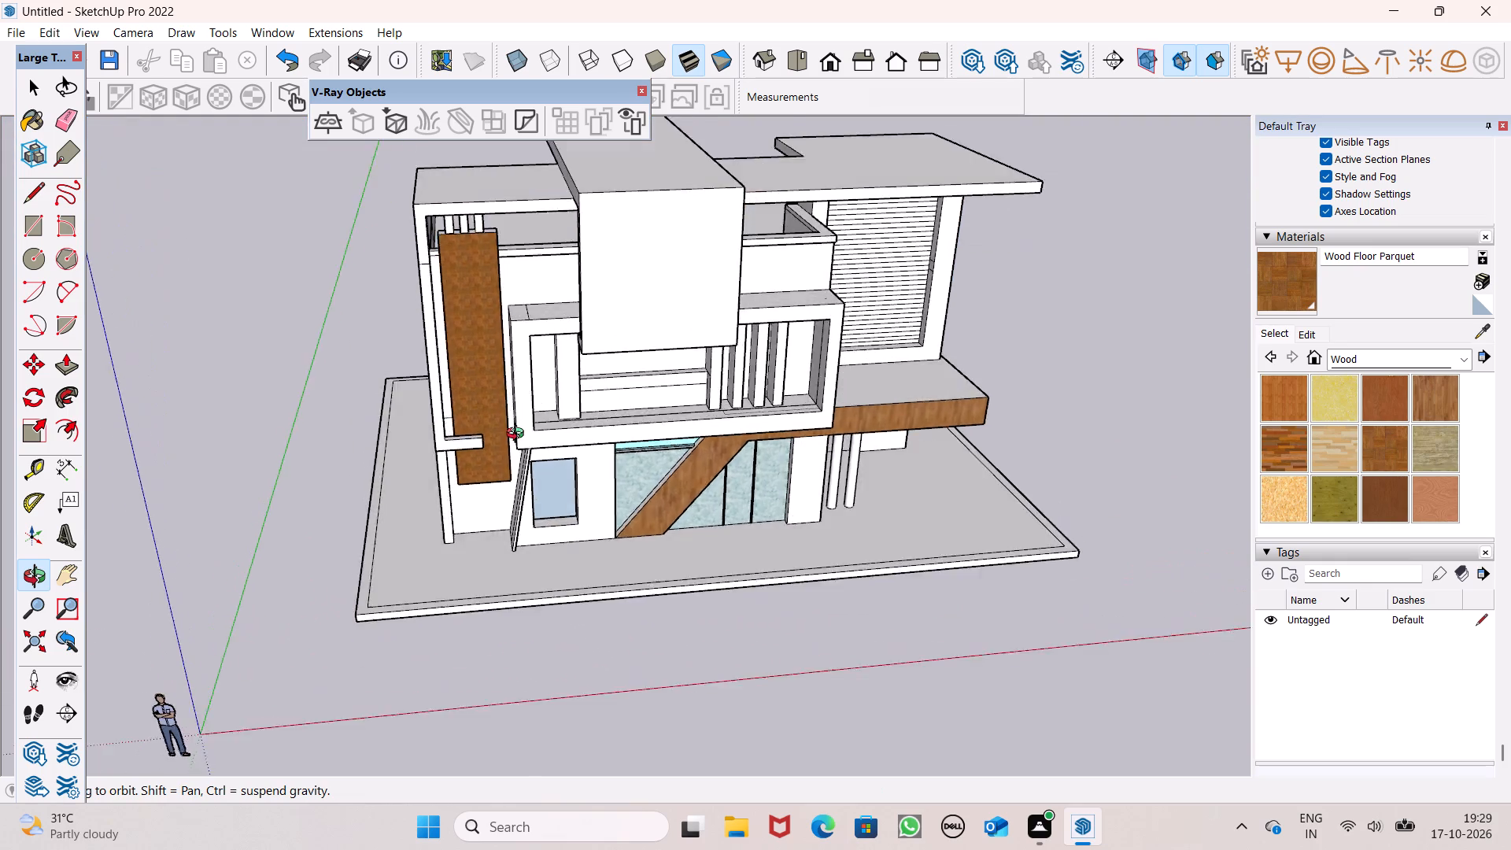
middle_click_drag(507, 445, 279, 399)
scroll(468, 259, "up", 10)
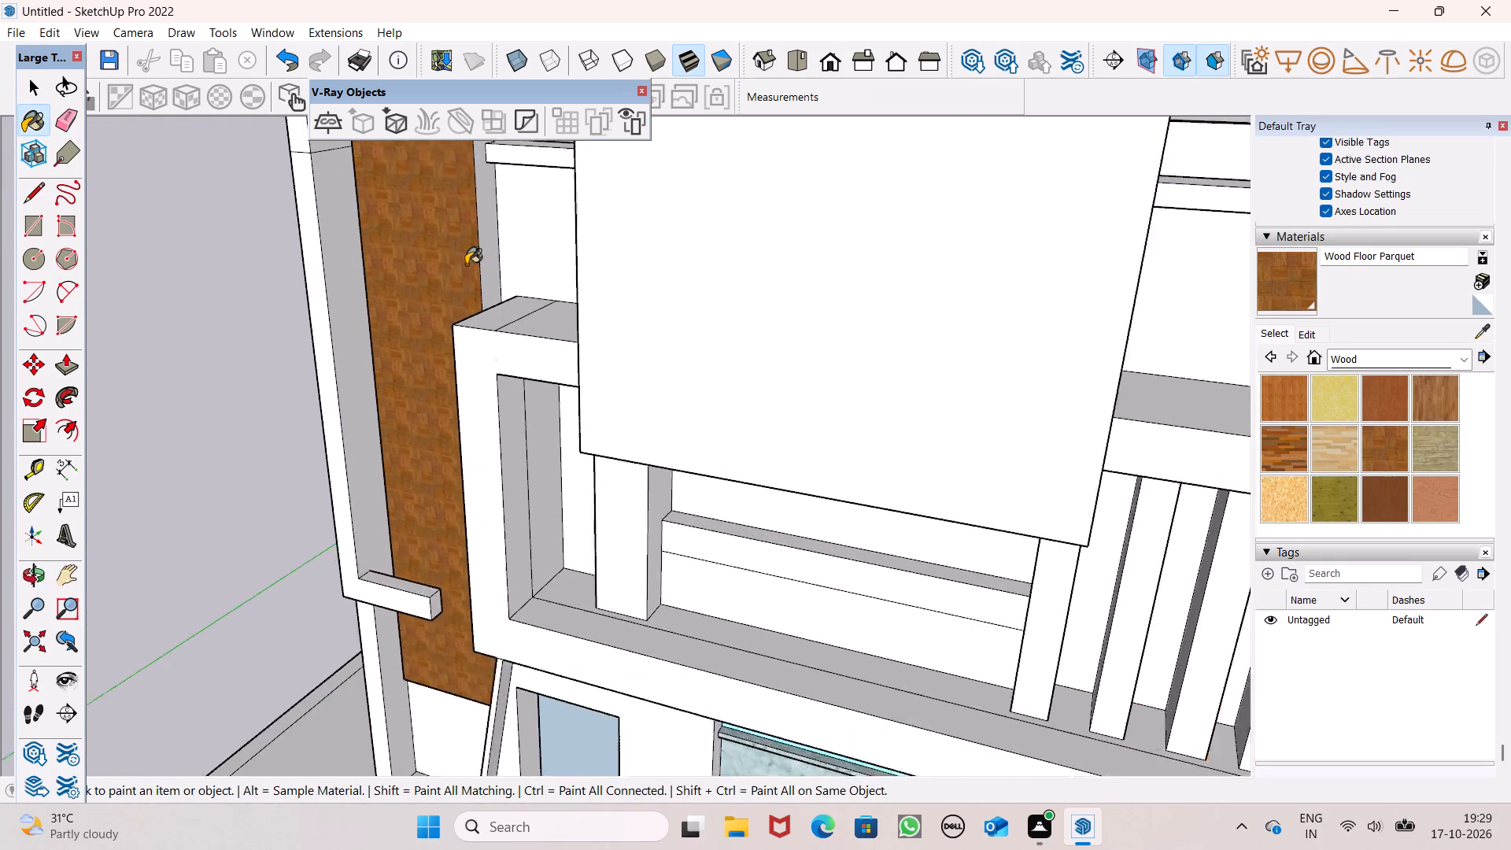
scroll(466, 264, "up", 3)
left_click(496, 258)
scroll(508, 266, "down", 3)
middle_click_drag(515, 300, 515, 305)
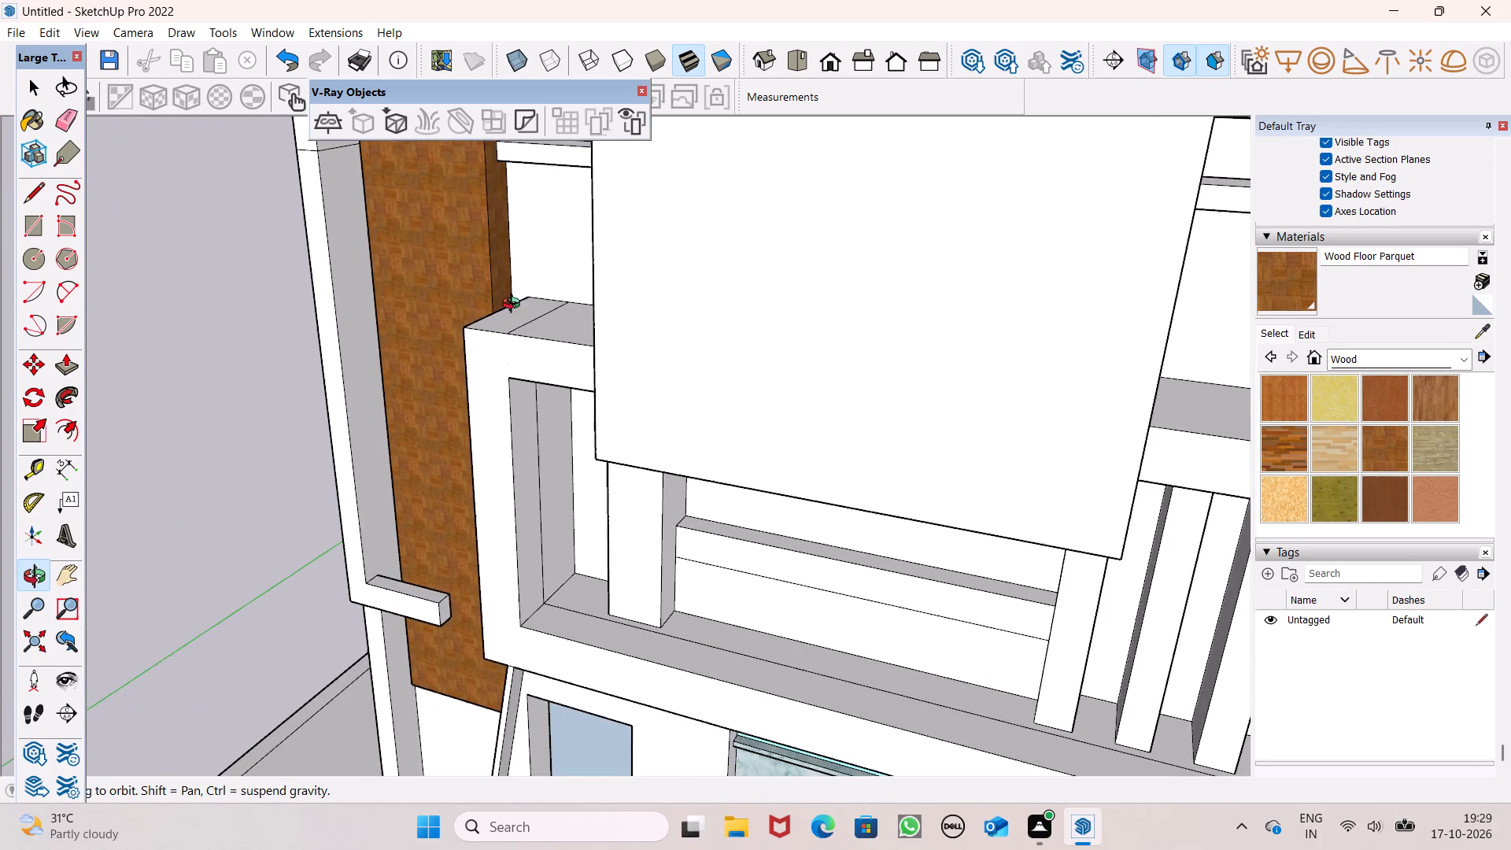
Repaint the front face of the tall vertical panel with Wood Floor Dark from the Wood materials.
middle_click_drag(515, 305, 730, 309)
left_click(1287, 468)
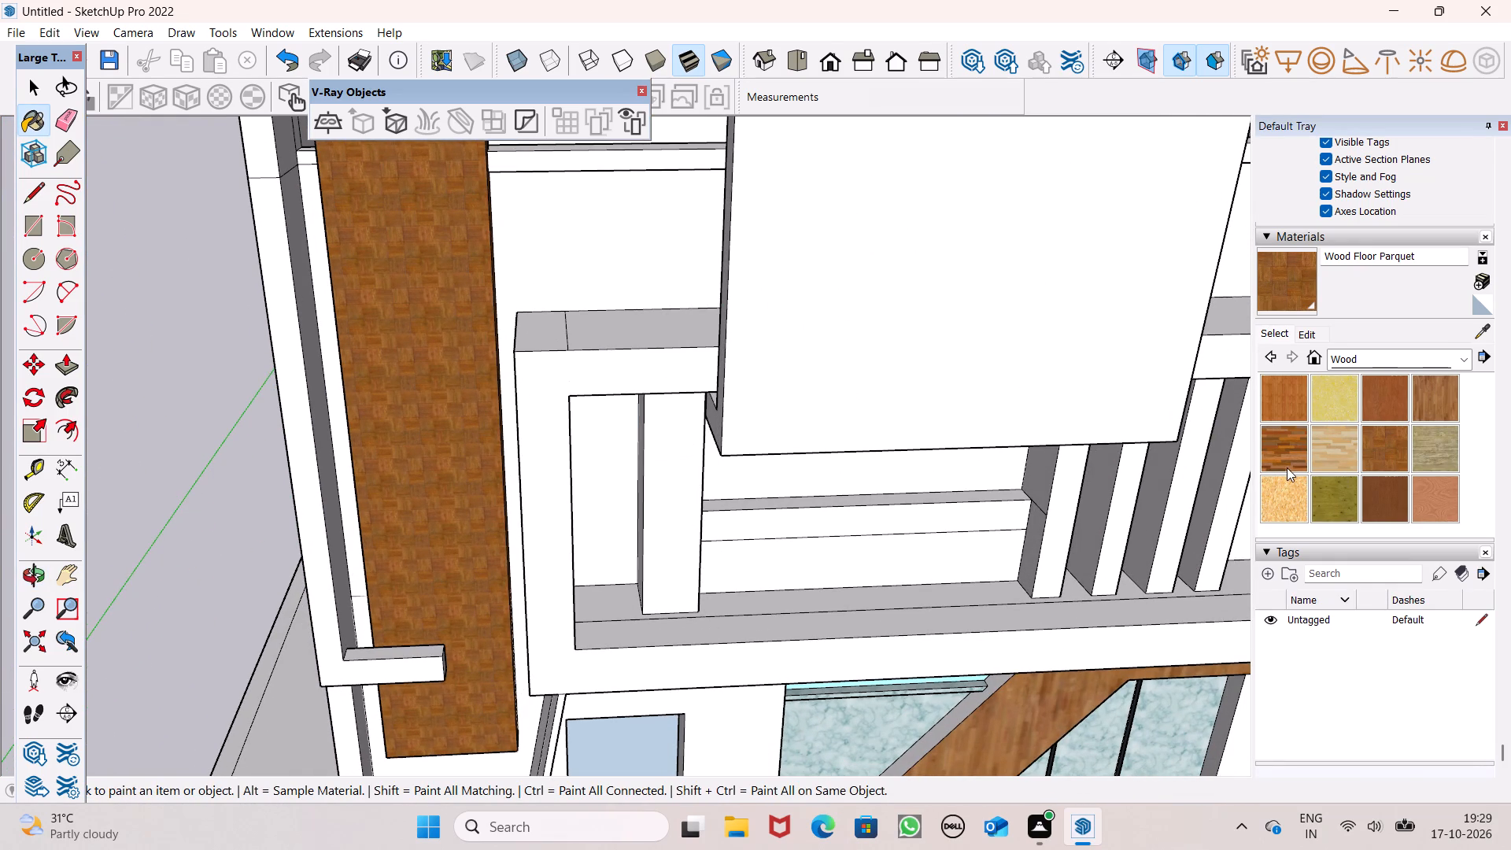
left_click(353, 295)
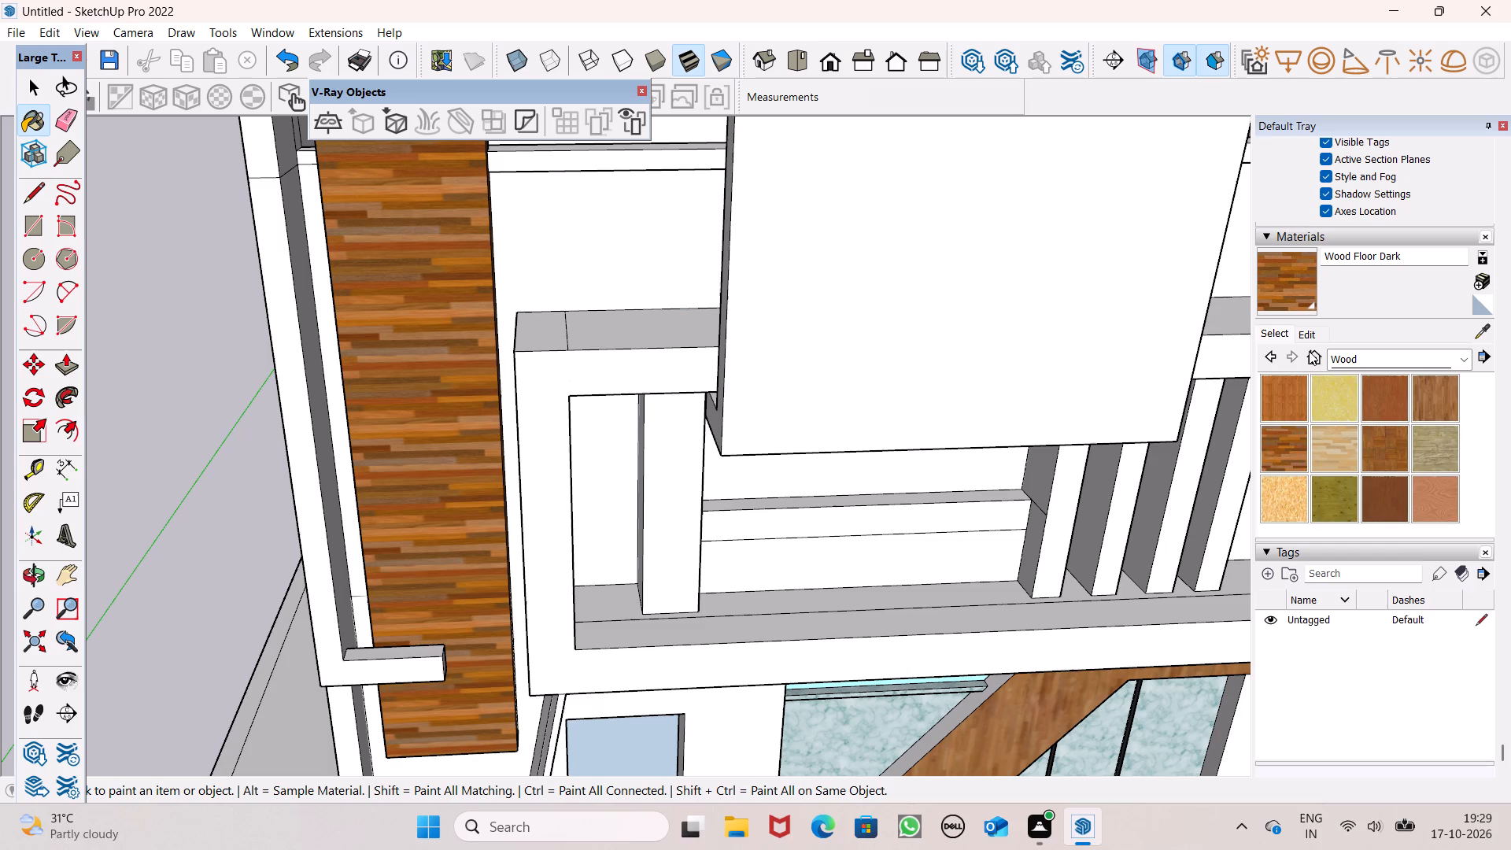
Edit the Wood Floor Dark material, setting its RGB red value to 123.
left_click(1309, 340)
left_click_drag(1350, 413, 1351, 418)
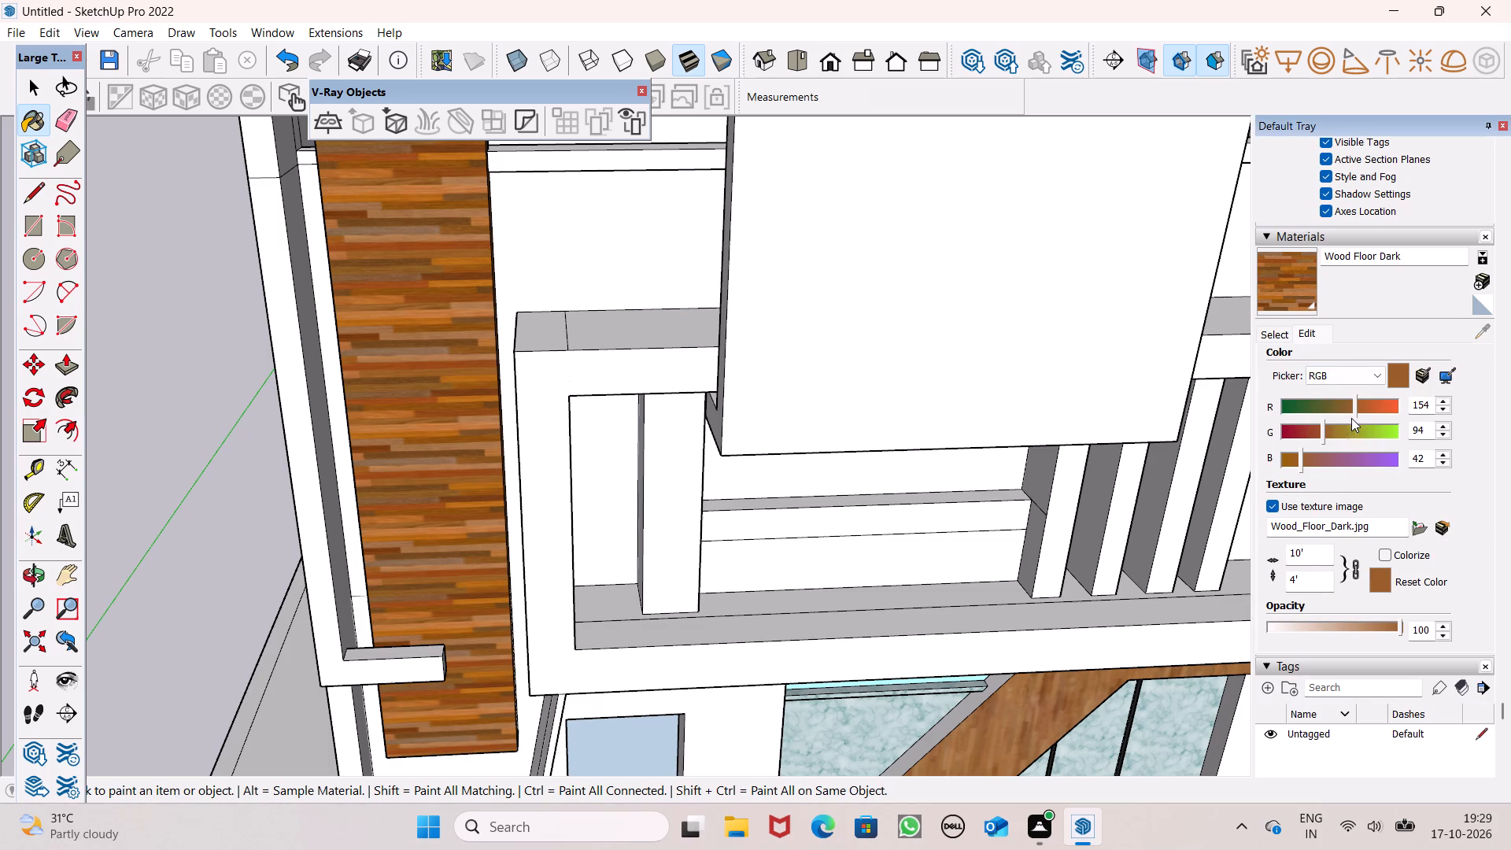
left_click_drag(1351, 418, 1342, 421)
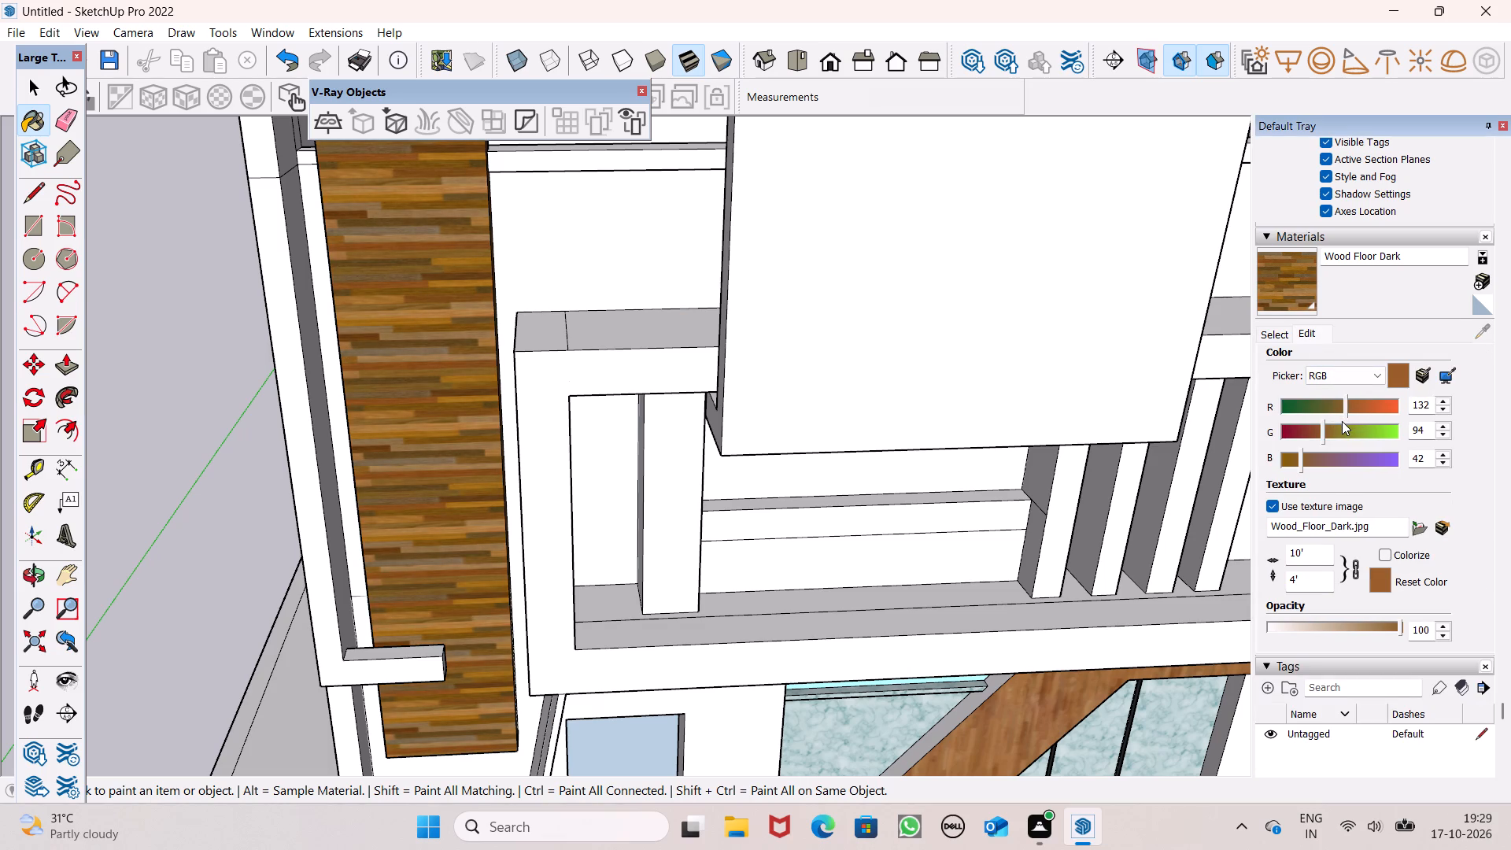
left_click_drag(1342, 421, 1338, 424)
Paint the outer side and the balcony-facing side of the tall vertical panel with Wood Floor Dark.
scroll(884, 251, "down", 5)
middle_click_drag(635, 403, 851, 419)
scroll(691, 381, "up", 6)
middle_click_drag(511, 409, 486, 443)
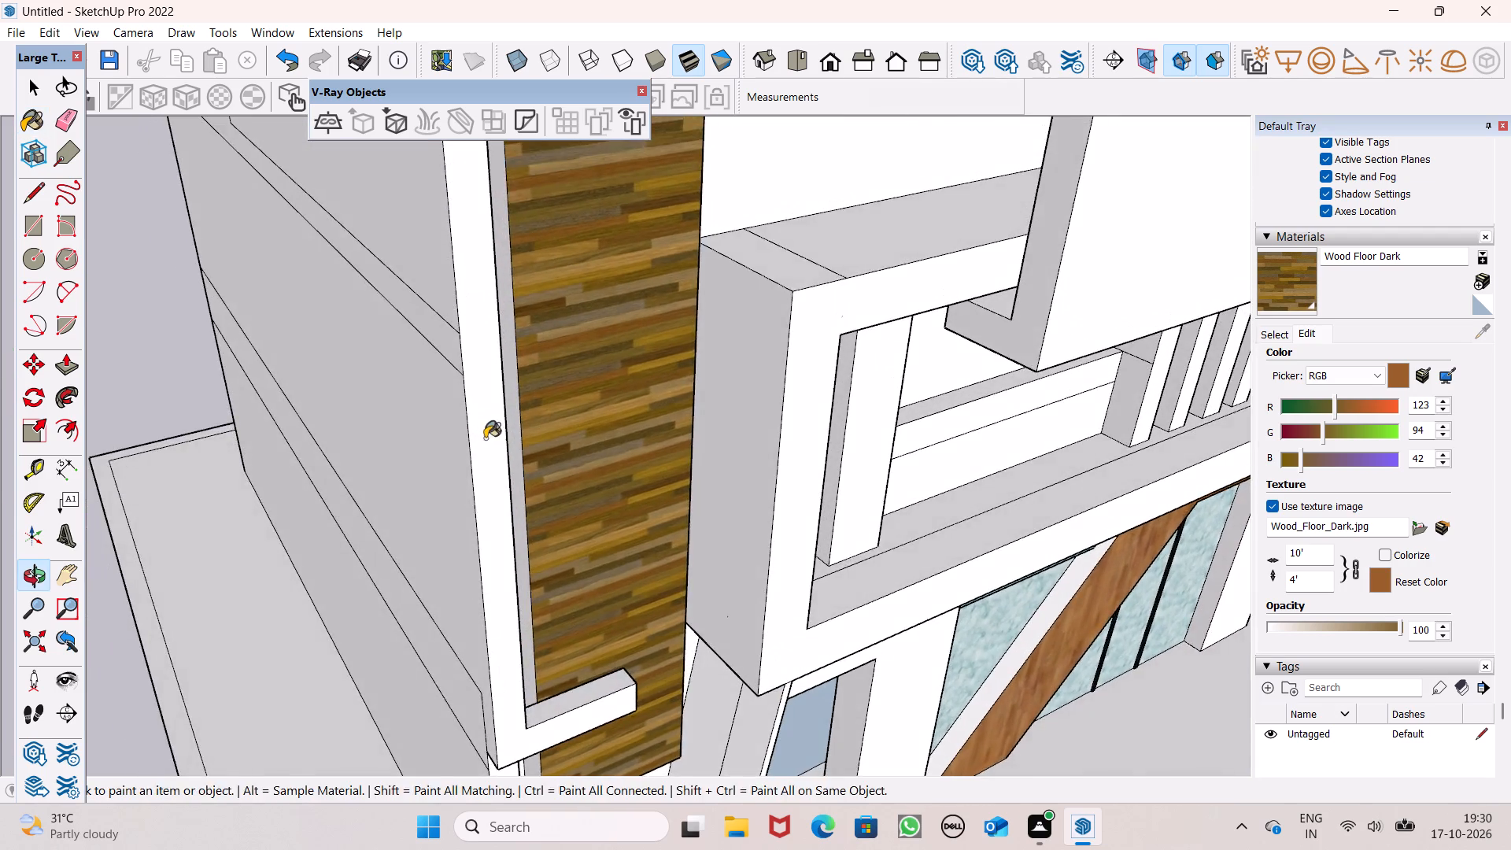
scroll(486, 434, "up", 6)
middle_click(486, 432)
left_click(525, 431)
scroll(680, 355, "down", 4)
middle_click_drag(770, 371, 621, 443)
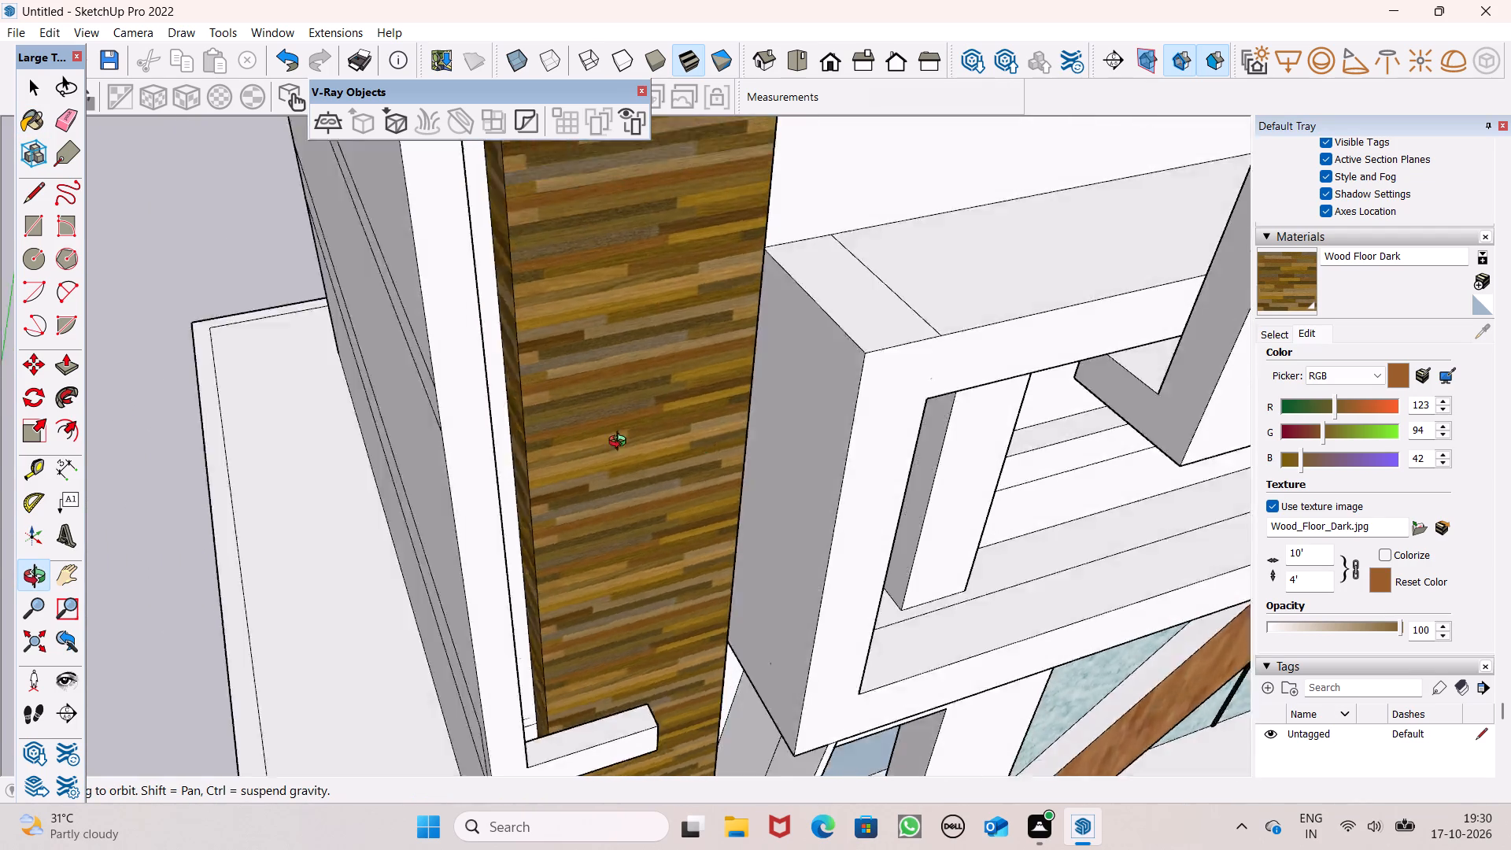
middle_click_drag(621, 443, 374, 425)
scroll(430, 325, "up", 3)
left_click(573, 224)
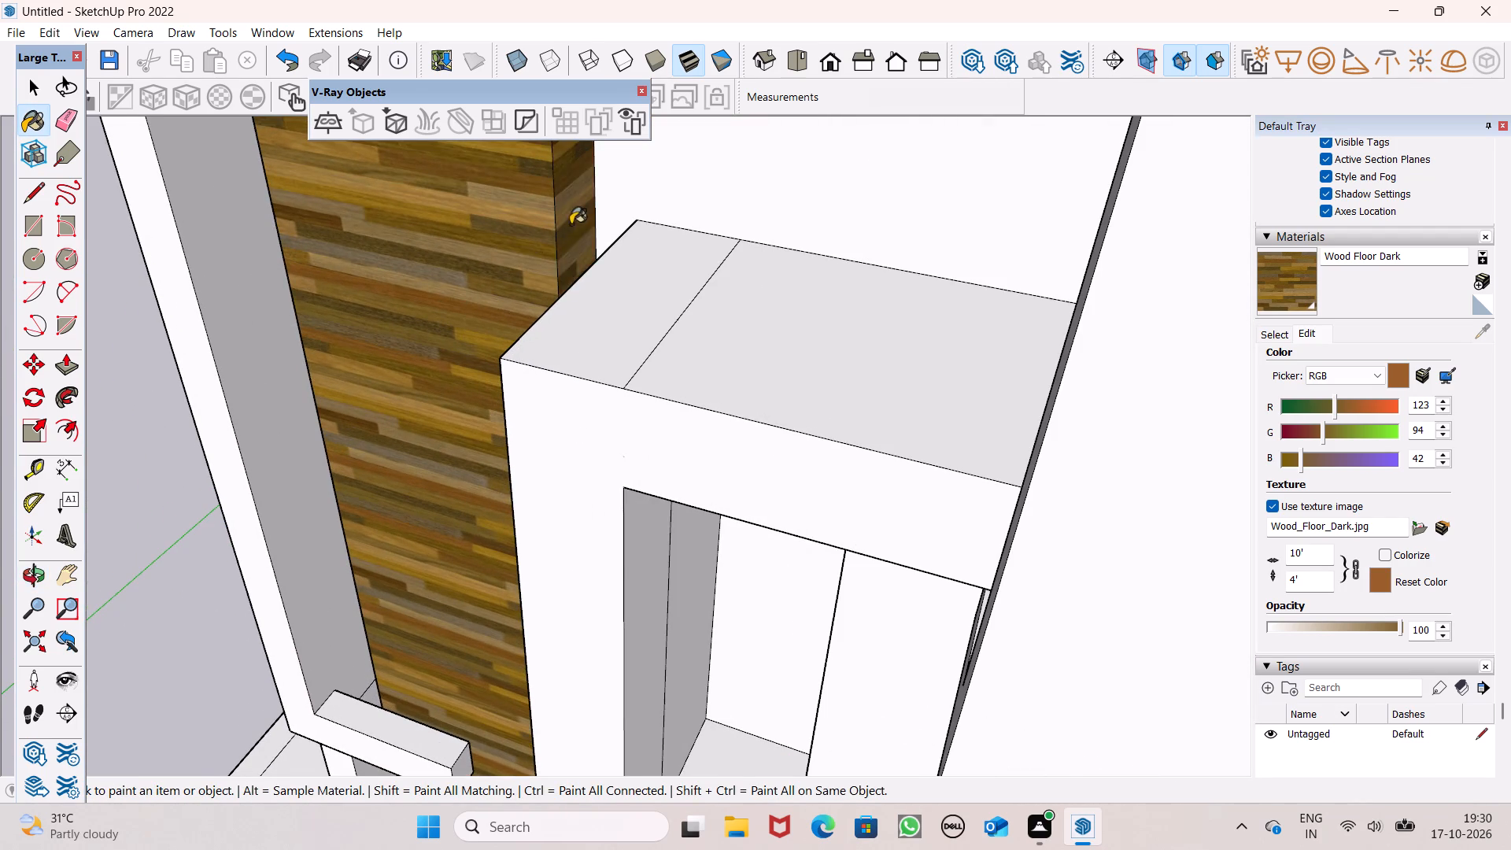
Paint the front and both sides of the single column inside the balcony frame with Wood Floor Dark.
scroll(571, 238, "down", 4)
middle_click_drag(586, 342, 637, 175)
scroll(637, 175, "up", 1)
scroll(877, 428, "down", 2)
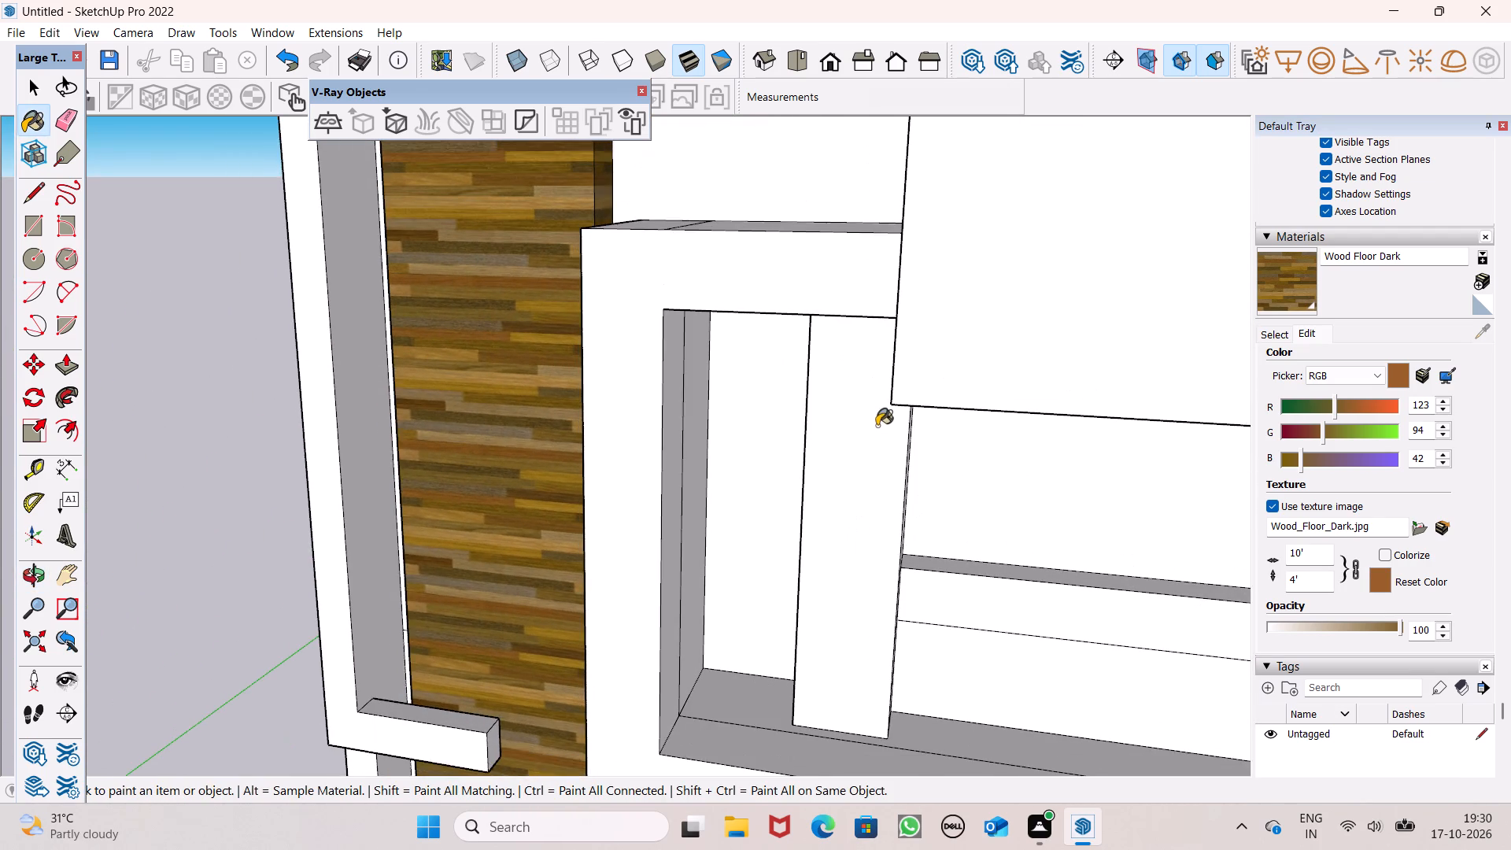
middle_click_drag(918, 501, 1136, 518)
scroll(920, 485, "up", 3)
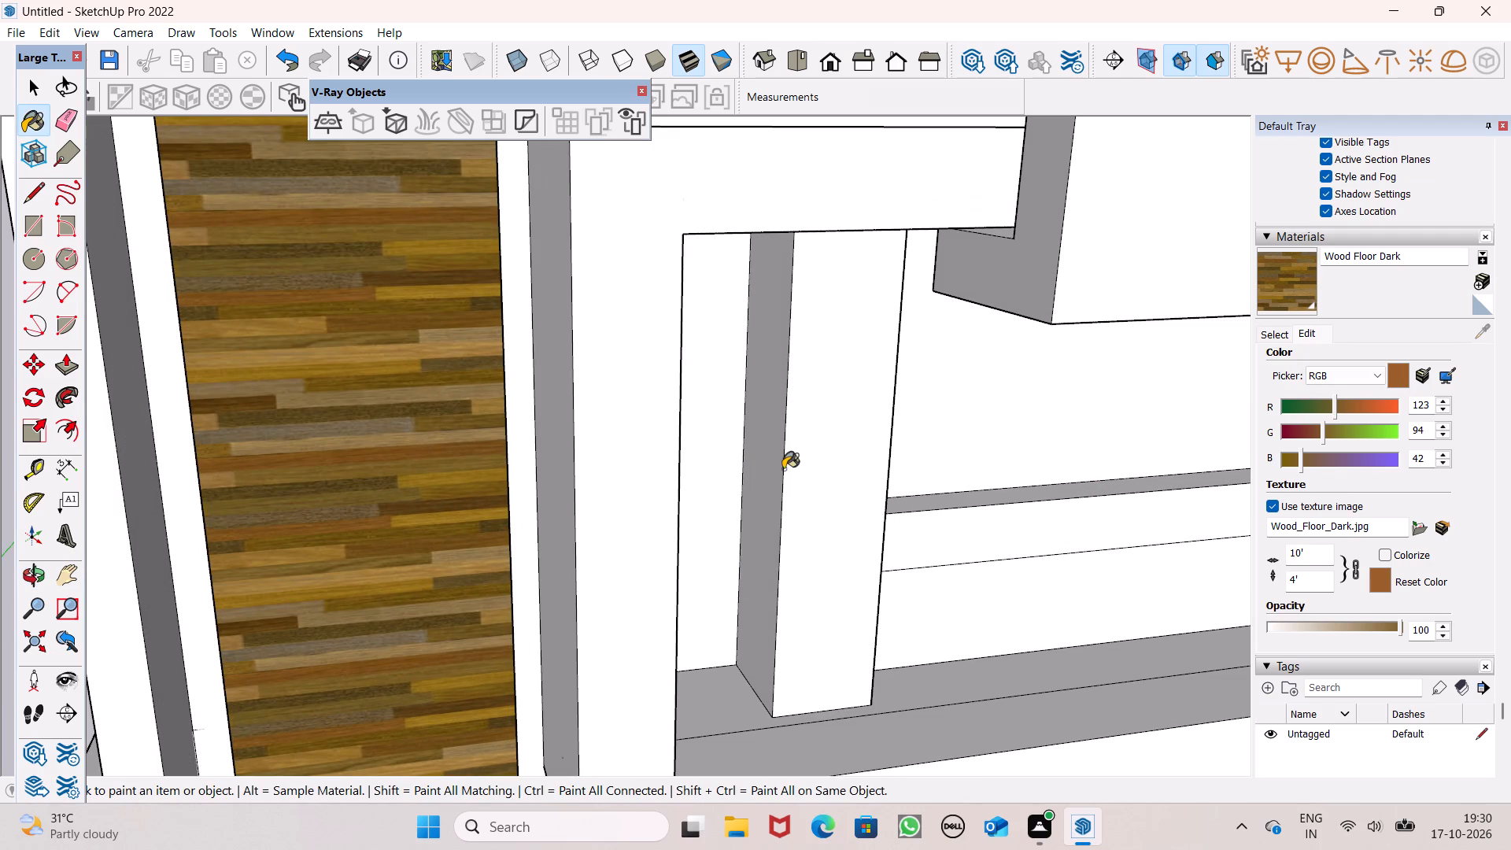
left_click(778, 464)
left_click(869, 469)
scroll(785, 454, "down", 3)
middle_click_drag(922, 493, 667, 488)
left_click(788, 500)
scroll(767, 459, "down", 2)
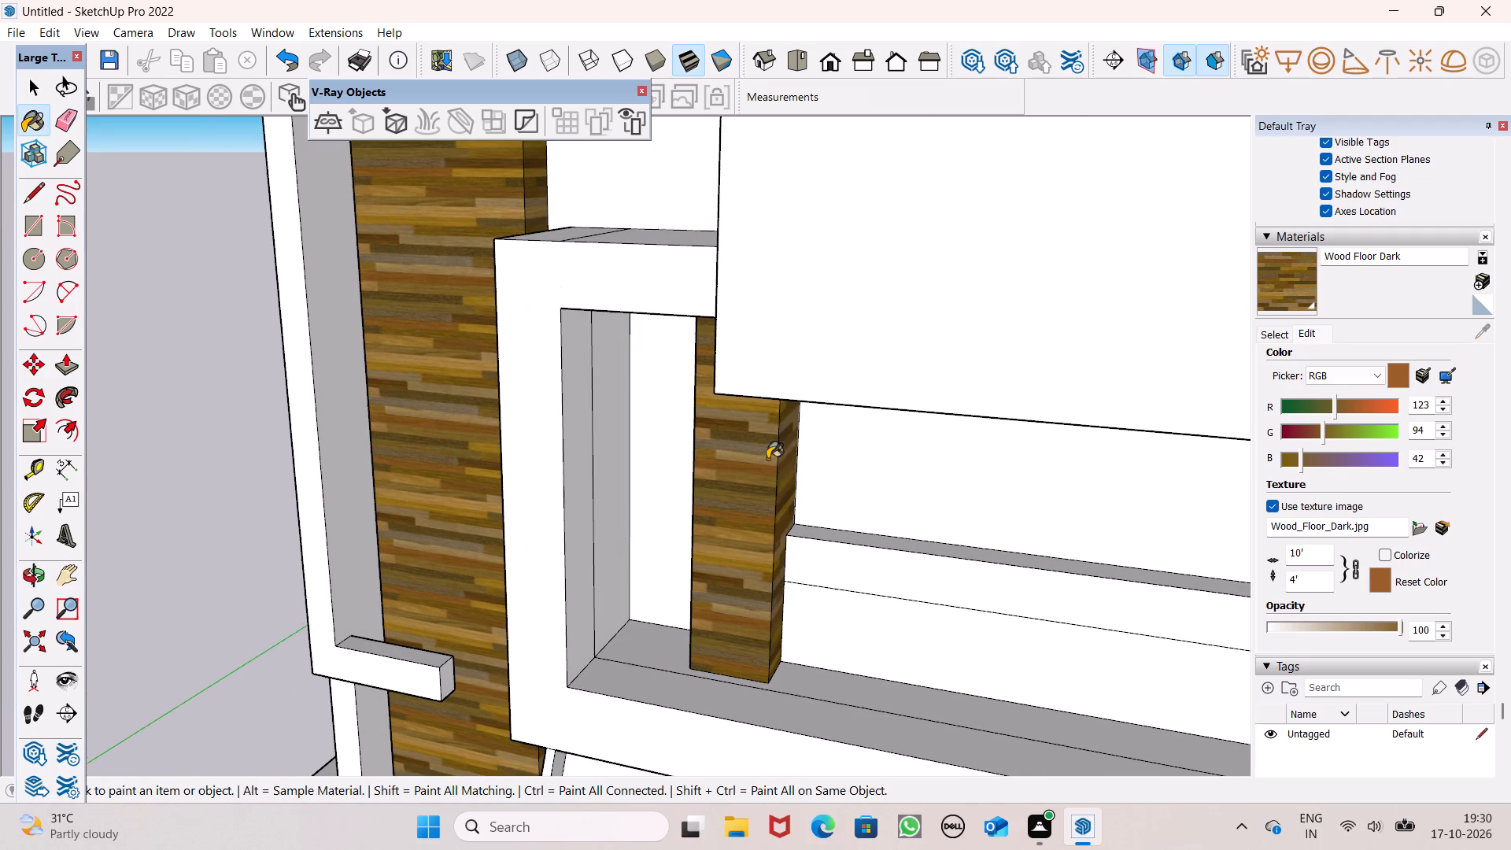
Set the Wood Floor Dark material's RGB green value to 73.
scroll(766, 451, "down", 3)
middle_click_drag(730, 534, 829, 468)
scroll(827, 457, "down", 2)
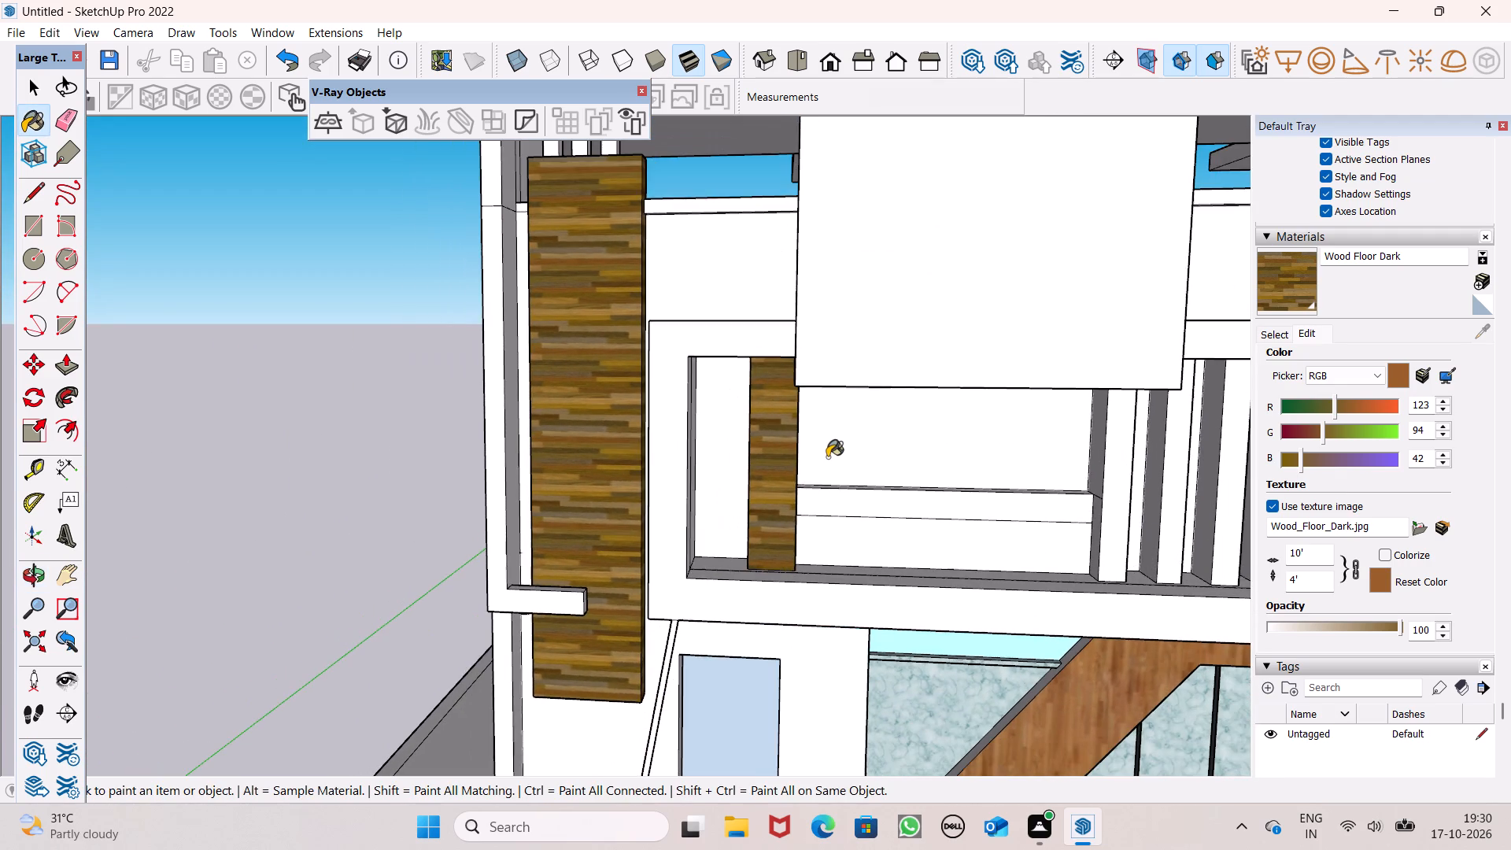
middle_click_drag(748, 552, 795, 518)
scroll(828, 481, "down", 1)
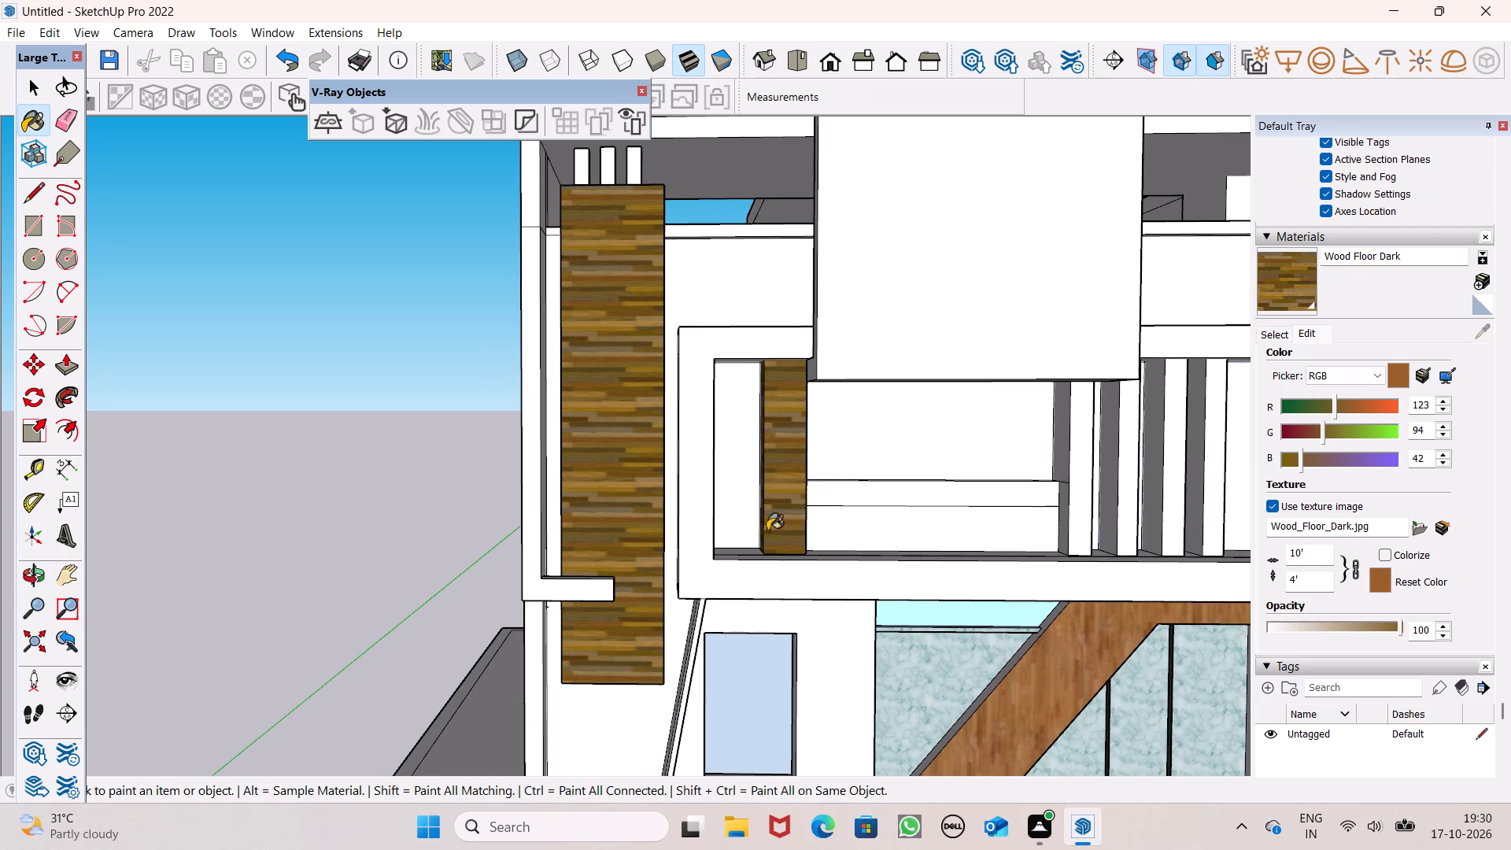
middle_click(767, 530)
left_click_drag(1326, 434, 1317, 440)
Paint the top face of the tall vertical panel, around the three short posts, with Wood Floor Dark.
scroll(848, 449, "down", 1)
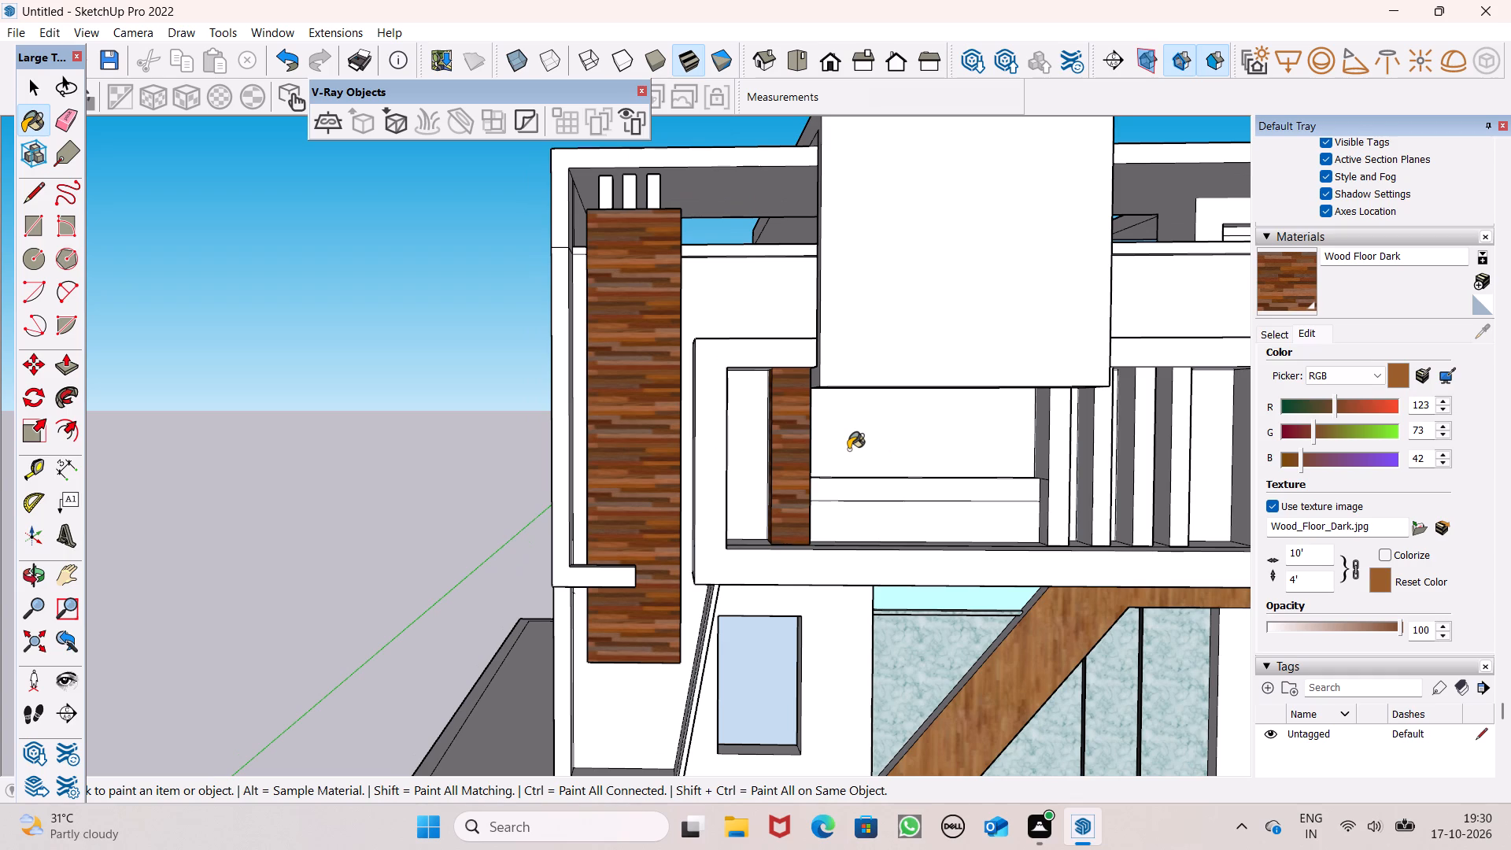
scroll(821, 472, "down", 1)
scroll(830, 517, "up", 1)
middle_click_drag(830, 517, 783, 574)
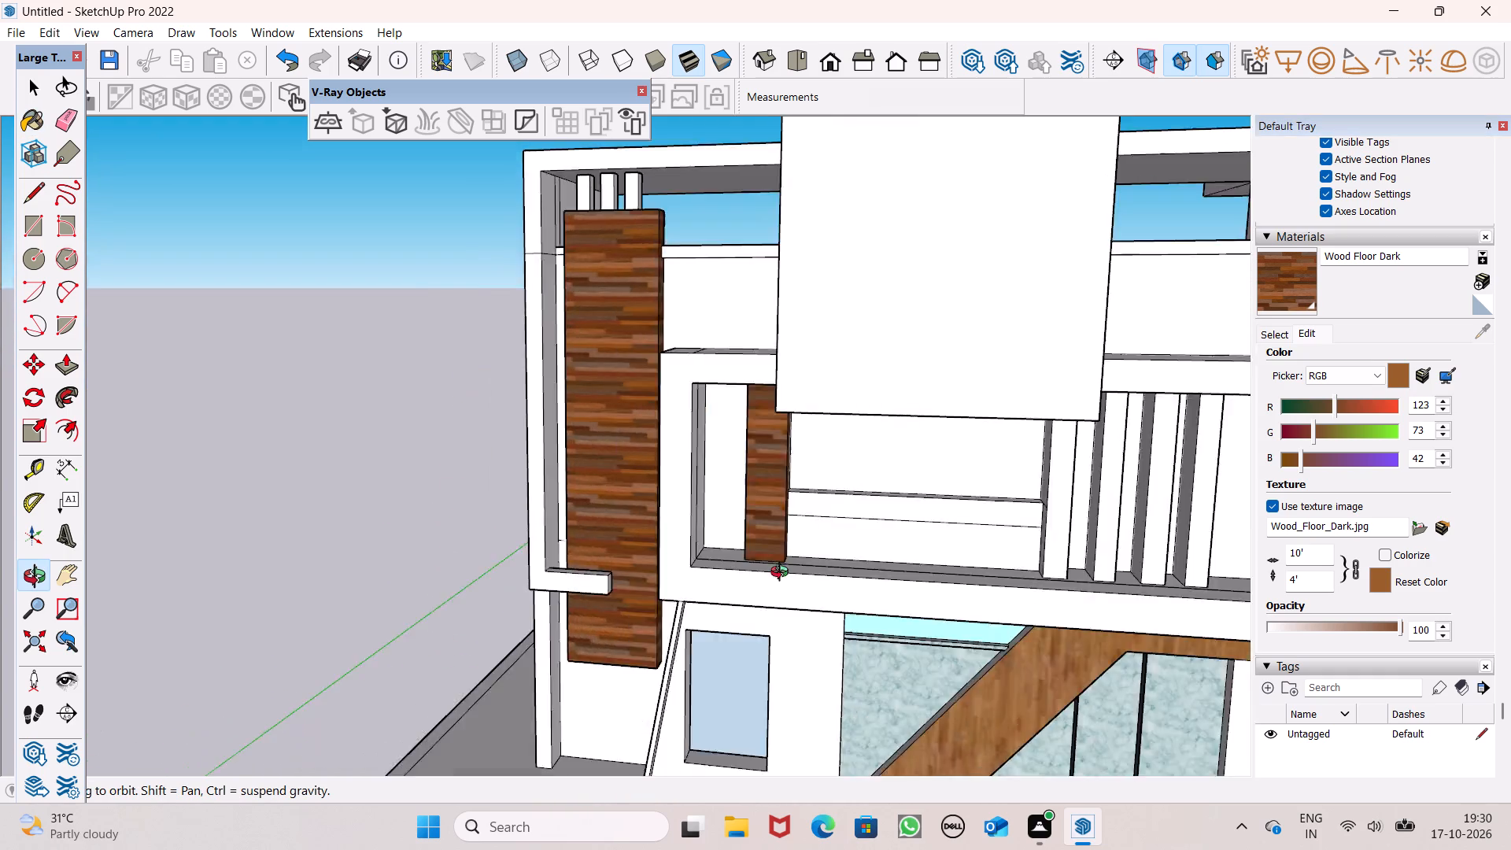
middle_click_drag(783, 574, 1001, 560)
scroll(842, 480, "down", 2)
middle_click_drag(759, 558, 442, 674)
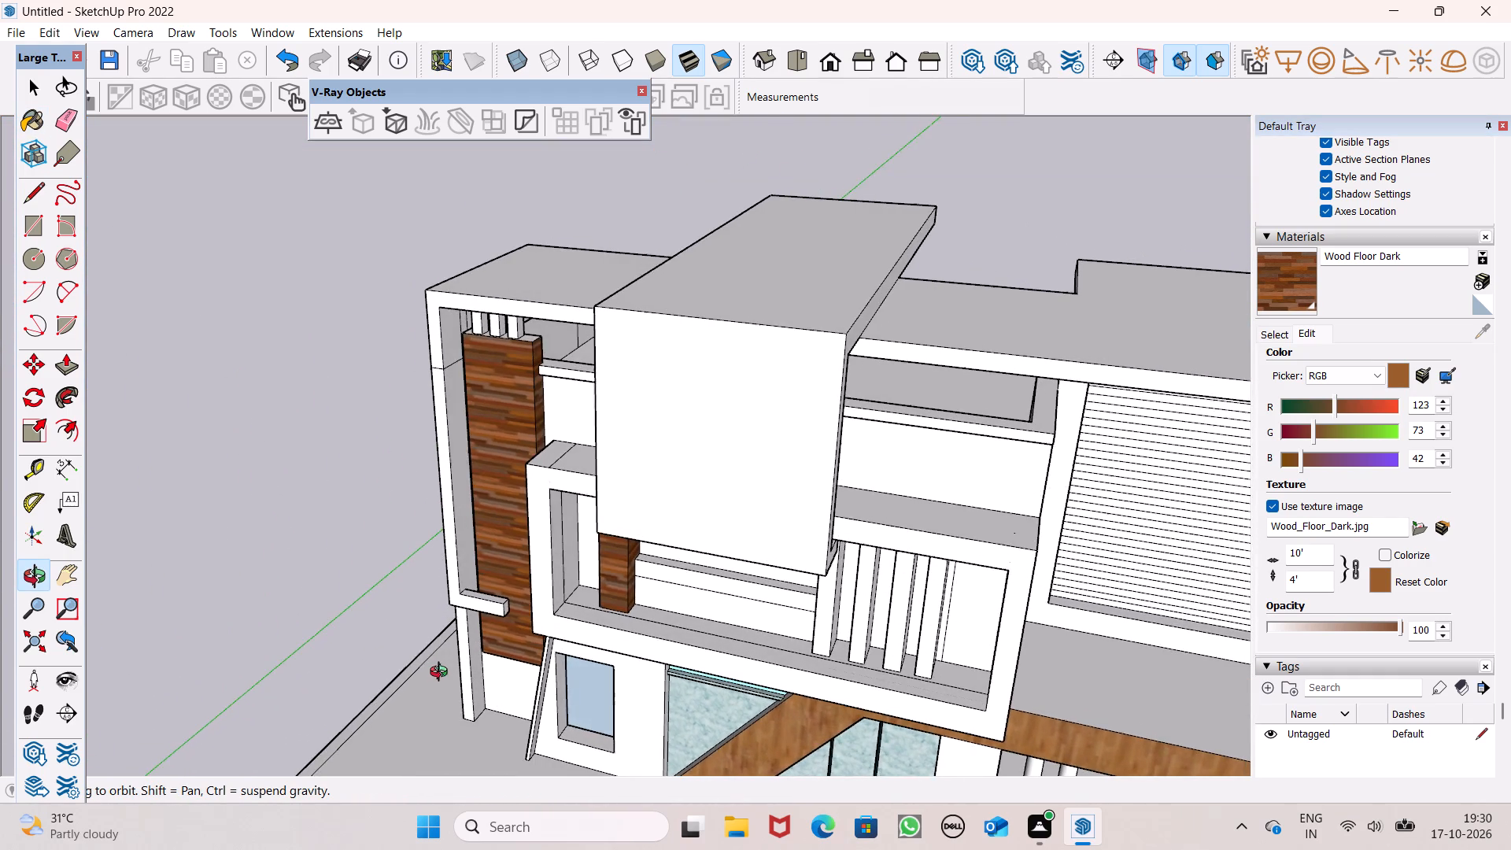
middle_click_drag(442, 674, 518, 691)
scroll(482, 530, "up", 5)
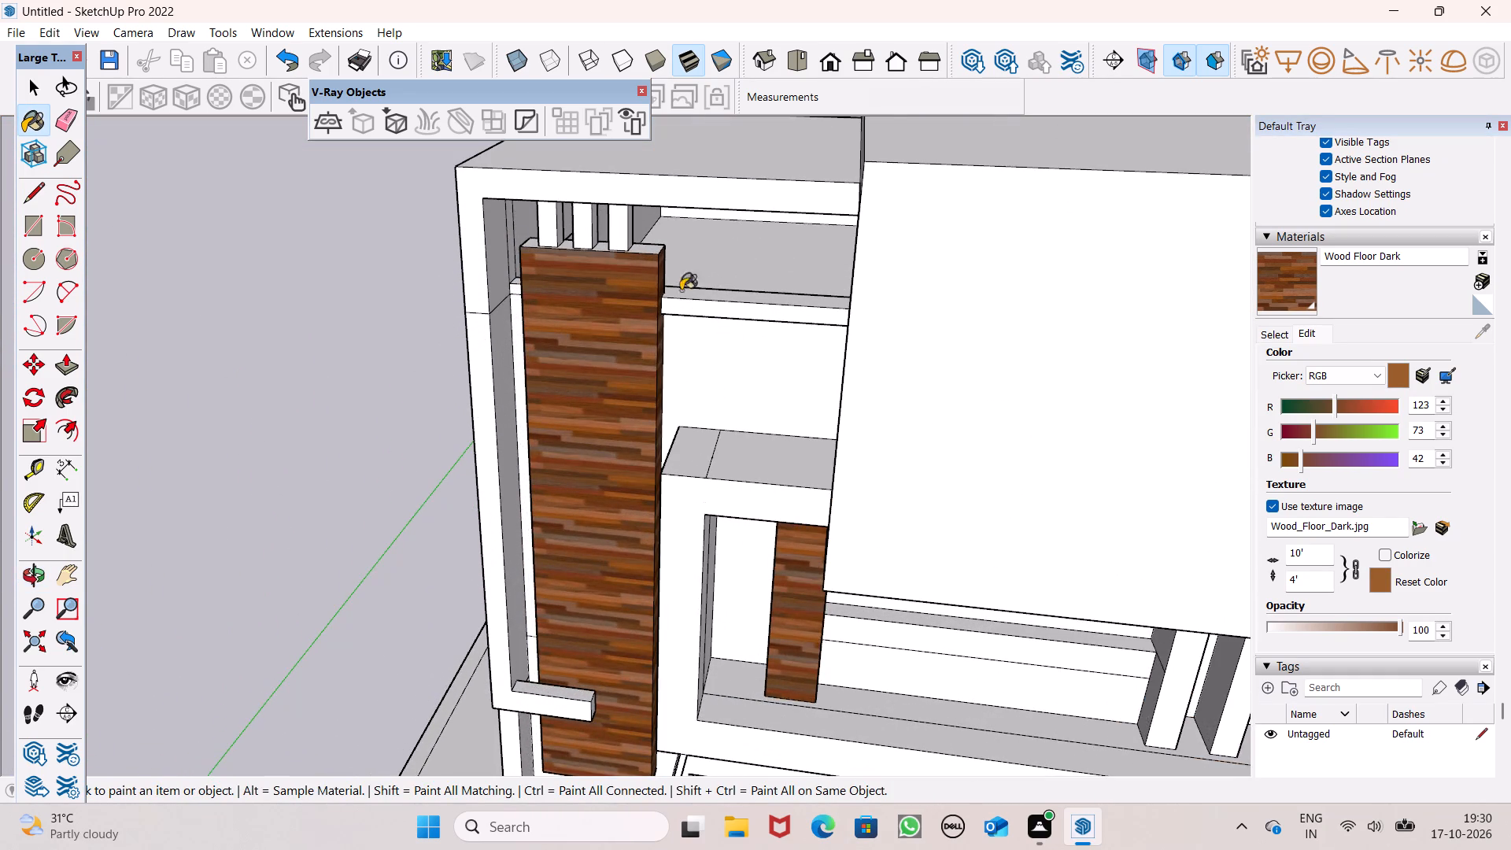
scroll(651, 275, "up", 7)
middle_click_drag(564, 342, 565, 416)
scroll(591, 331, "up", 6)
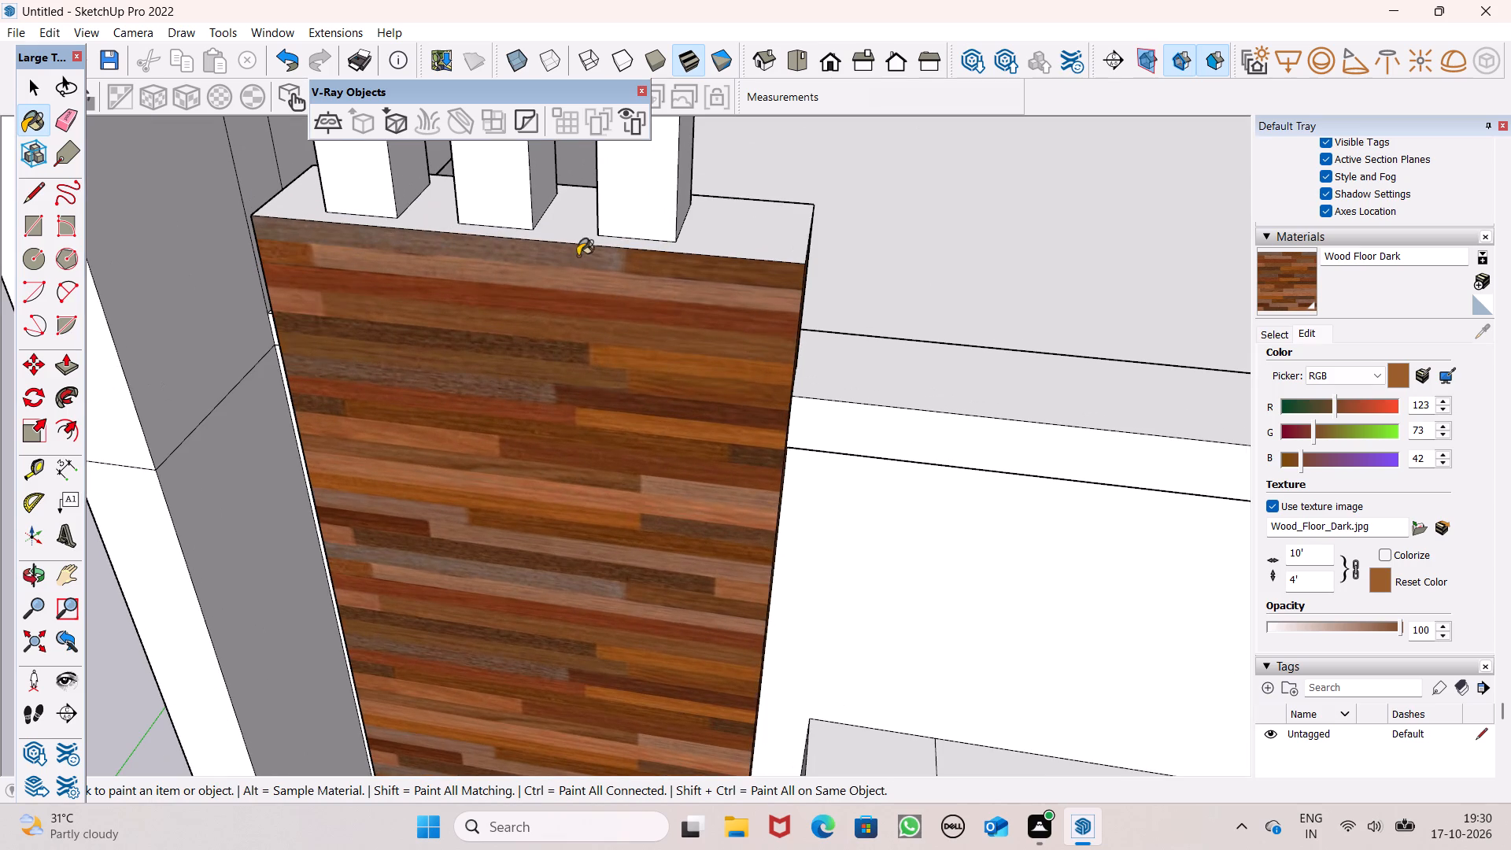
left_click(579, 226)
Paint the rear face of the tall vertical panel, above the parapet, with Wood Floor Dark.
middle_click_drag(671, 303, 438, 274)
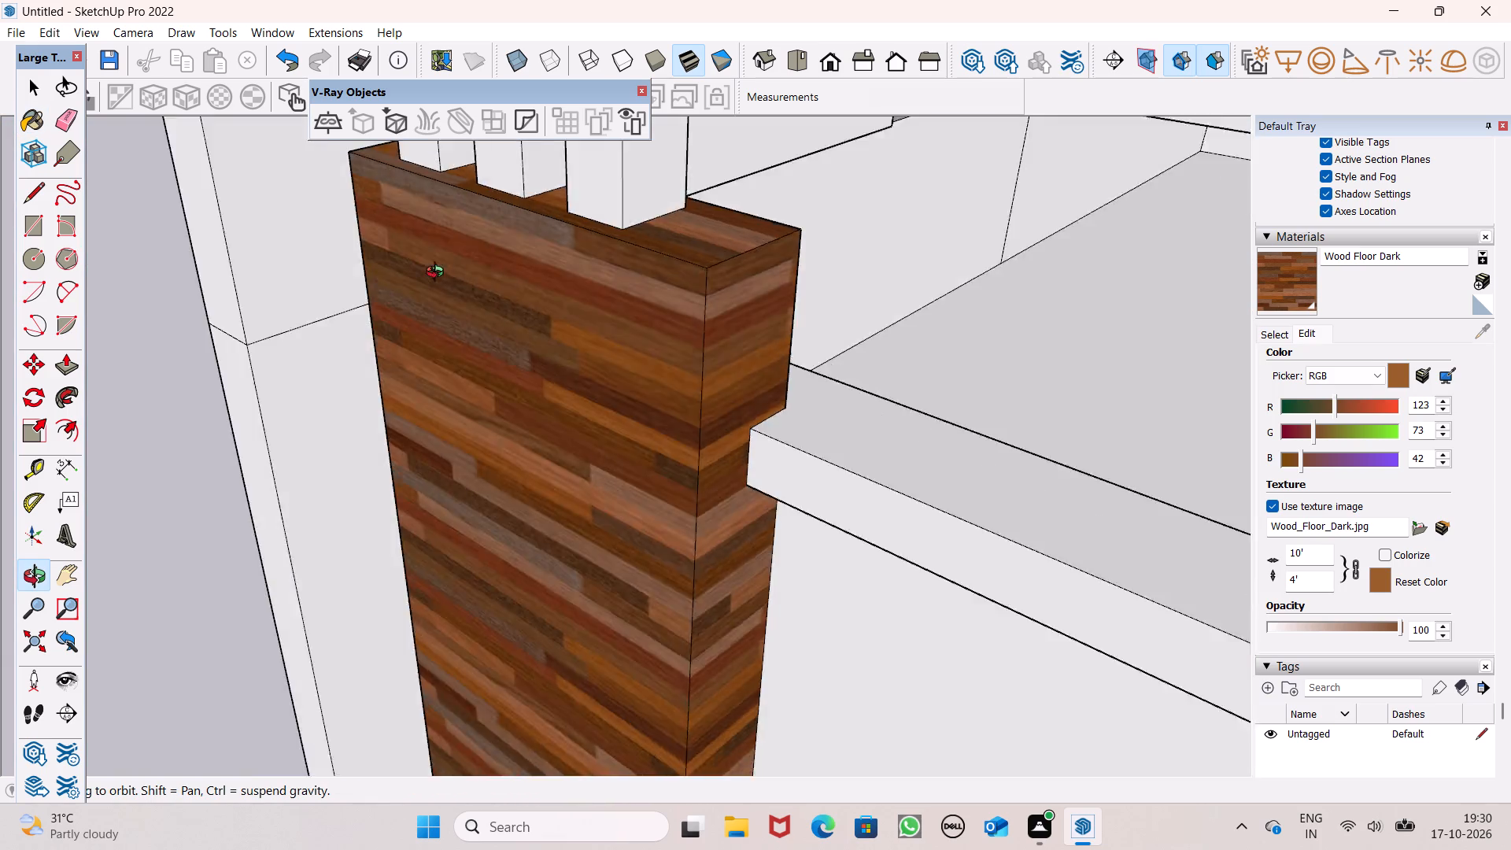
middle_click_drag(438, 274, 606, 265)
scroll(623, 264, "up", 1)
scroll(871, 311, "down", 5)
scroll(939, 341, "down", 3)
middle_click_drag(959, 373, 516, 401)
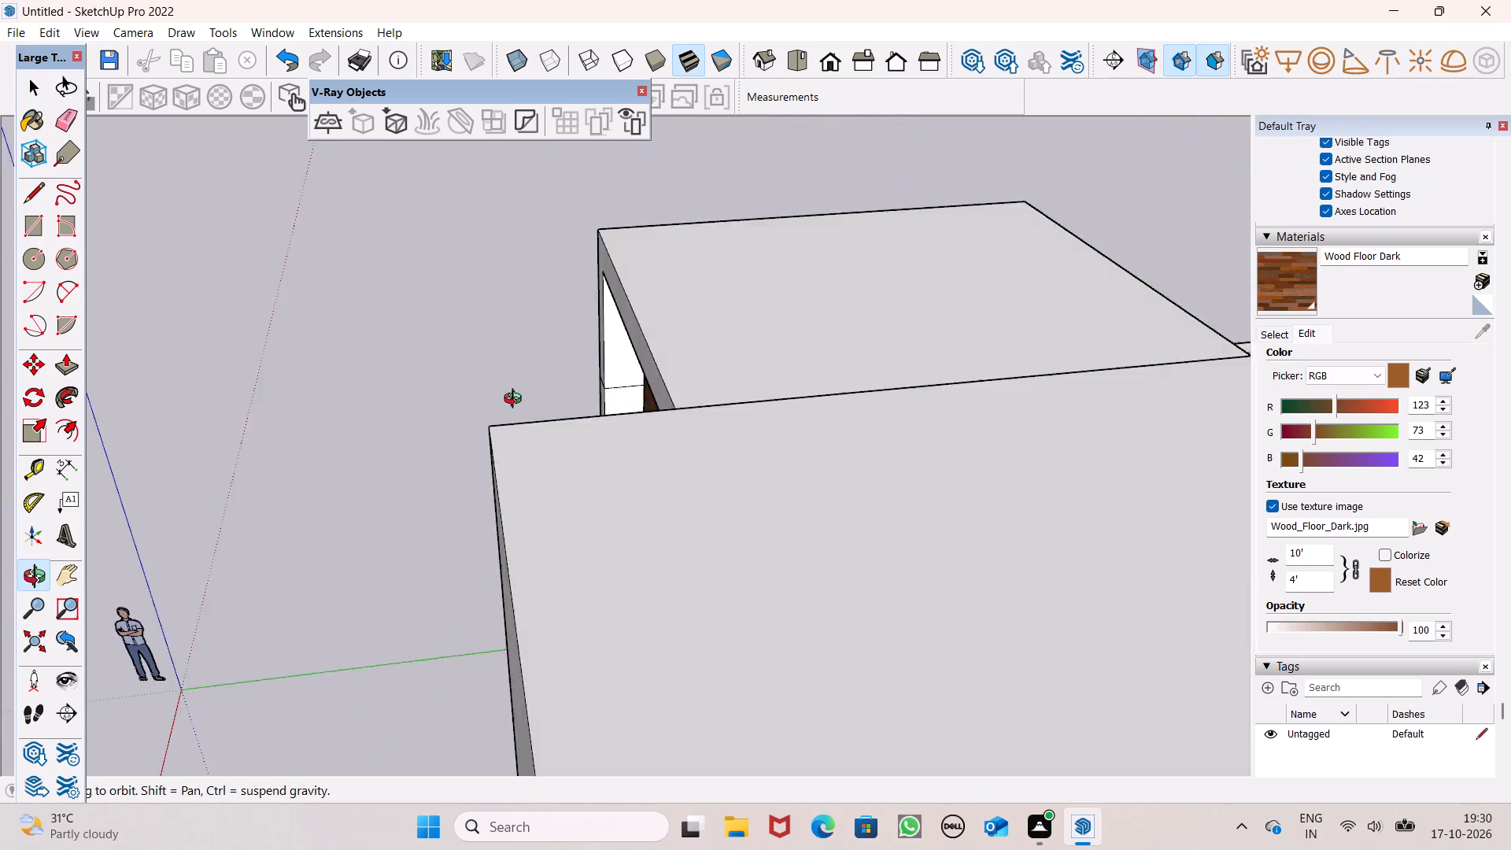
middle_click_drag(516, 401, 927, 239)
scroll(911, 264, "up", 1)
scroll(934, 273, "down", 3)
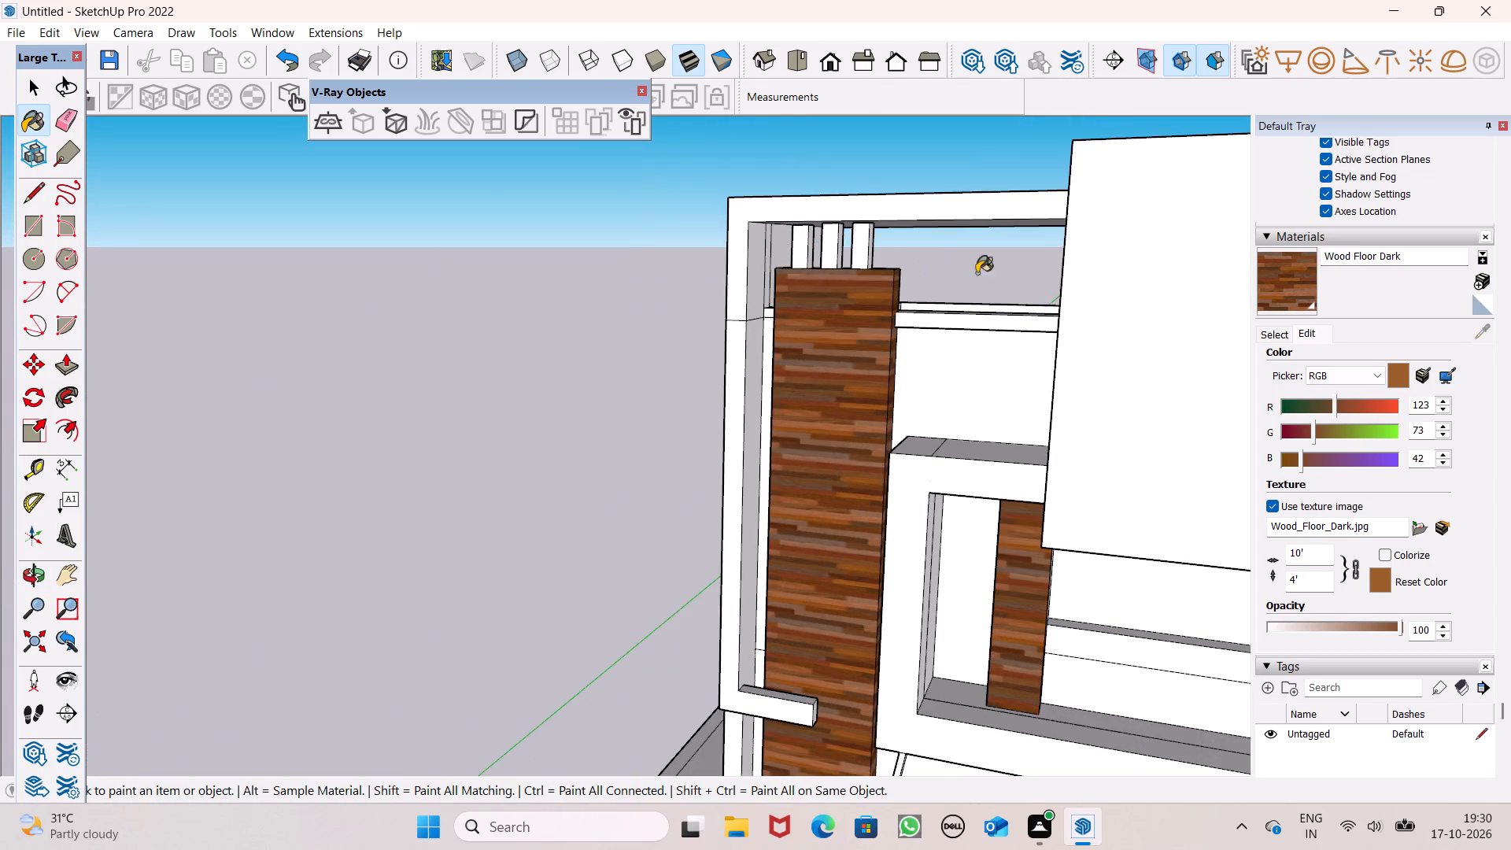
middle_click_drag(1087, 269, 159, 294)
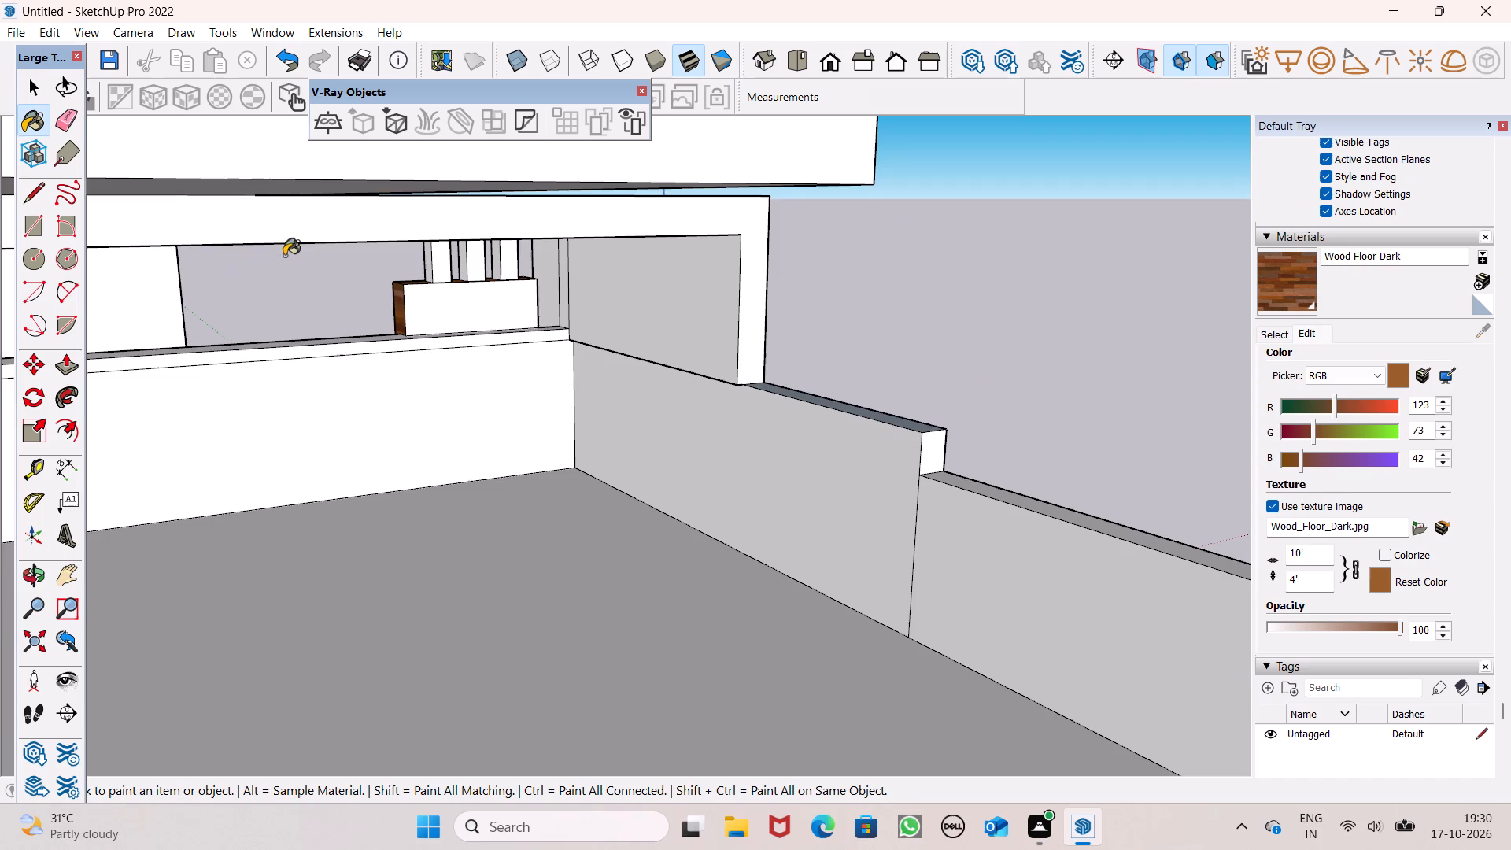
scroll(433, 312, "up", 4)
left_click(434, 313)
Return to the front of the house and examine the whole facade with its wood-painted panel and column.
scroll(552, 285, "down", 2)
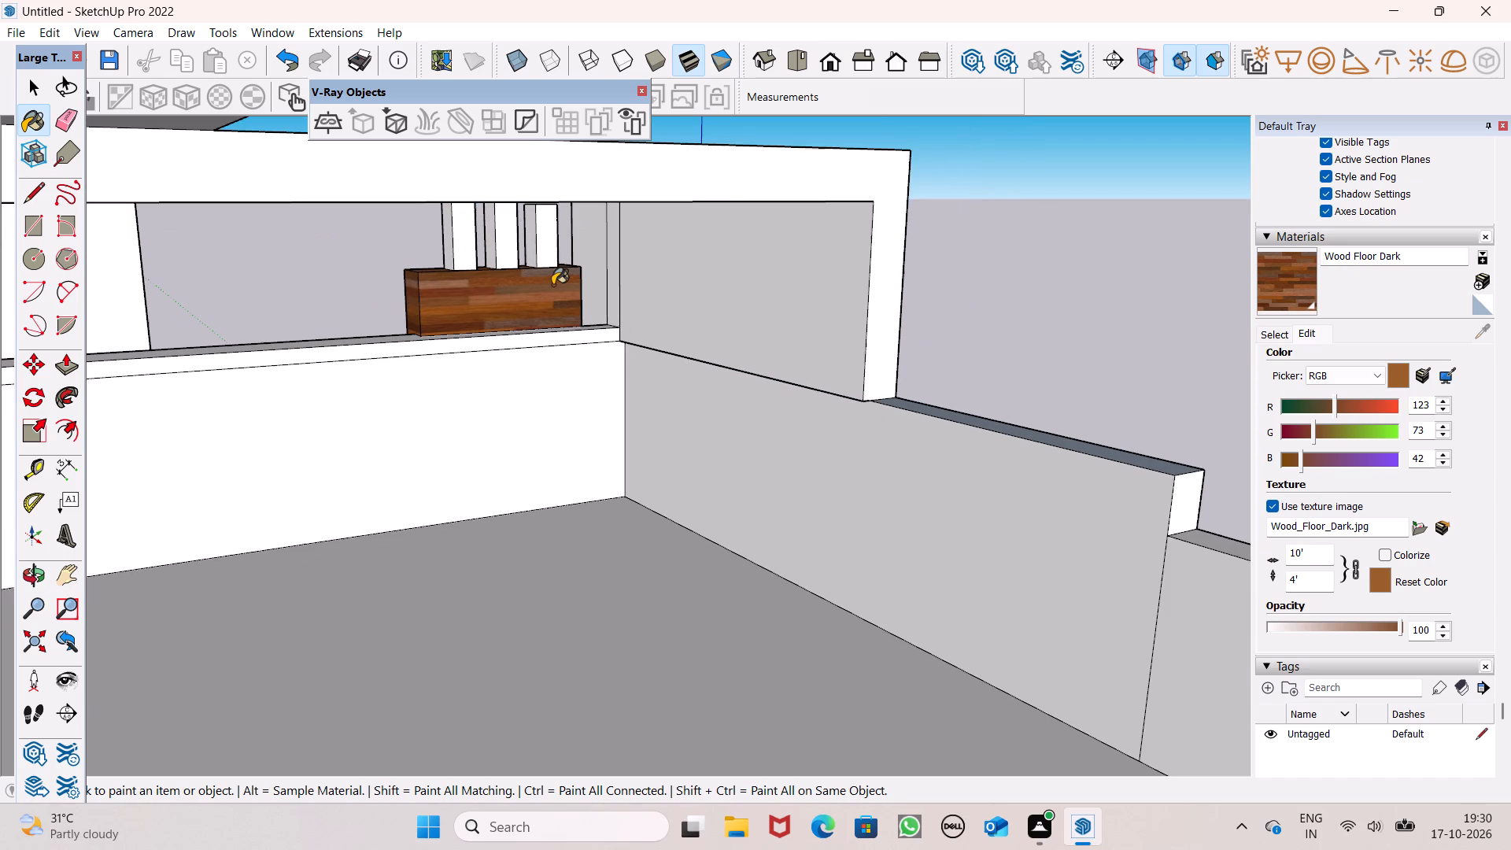
scroll(552, 285, "down", 2)
middle_click_drag(567, 316, 632, 357)
middle_click(632, 357)
scroll(645, 339, "down", 6)
middle_click_drag(645, 339, 743, 312)
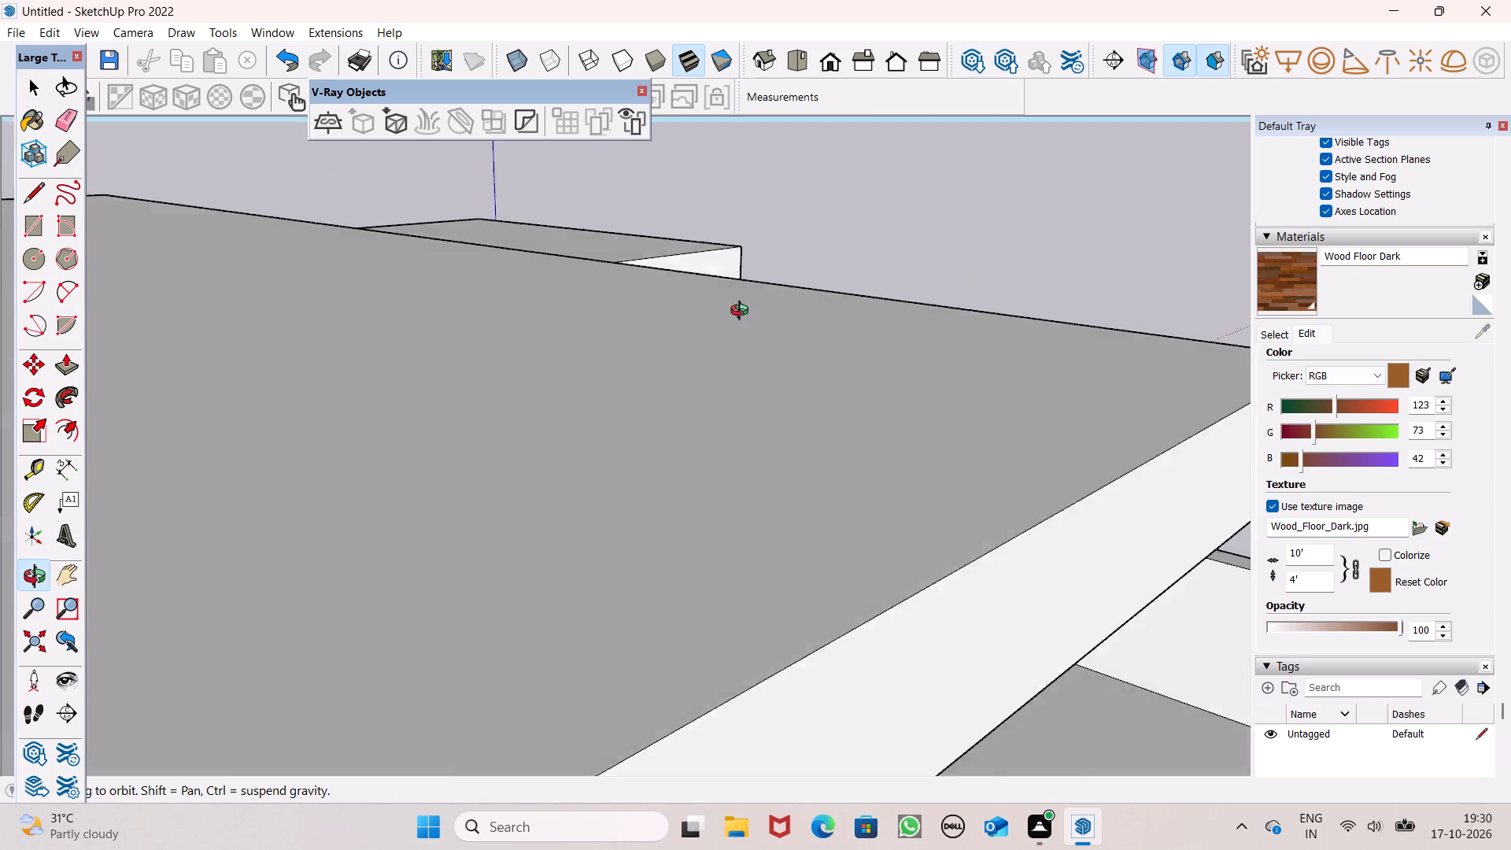
middle_click_drag(743, 312, 1010, 207)
scroll(952, 256, "up", 1)
scroll(948, 268, "down", 6)
middle_click_drag(871, 307, 1115, 339)
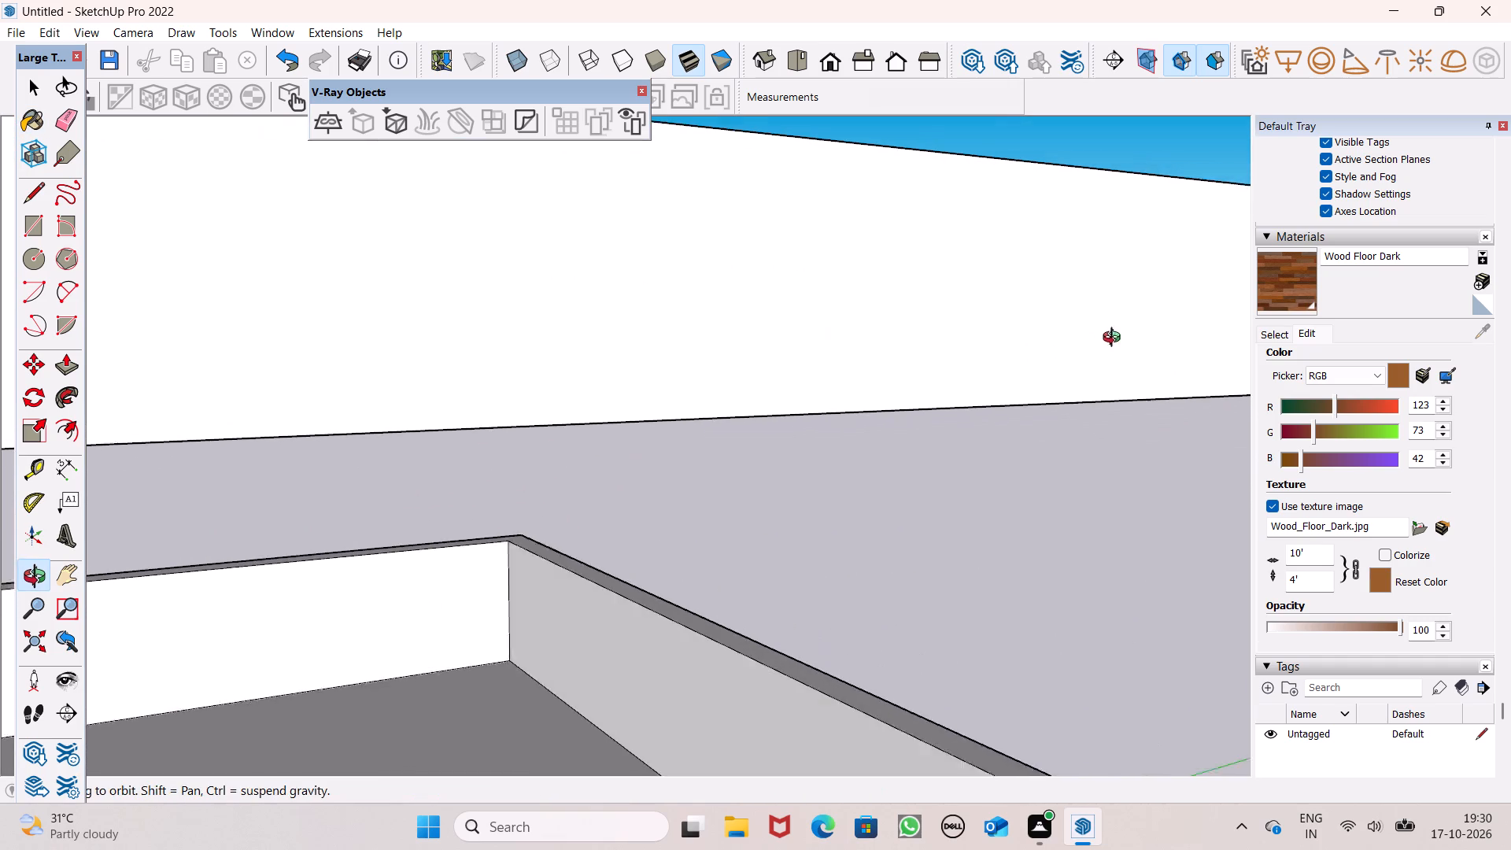
middle_click_drag(1115, 339, 1123, 332)
scroll(935, 260, "down", 15)
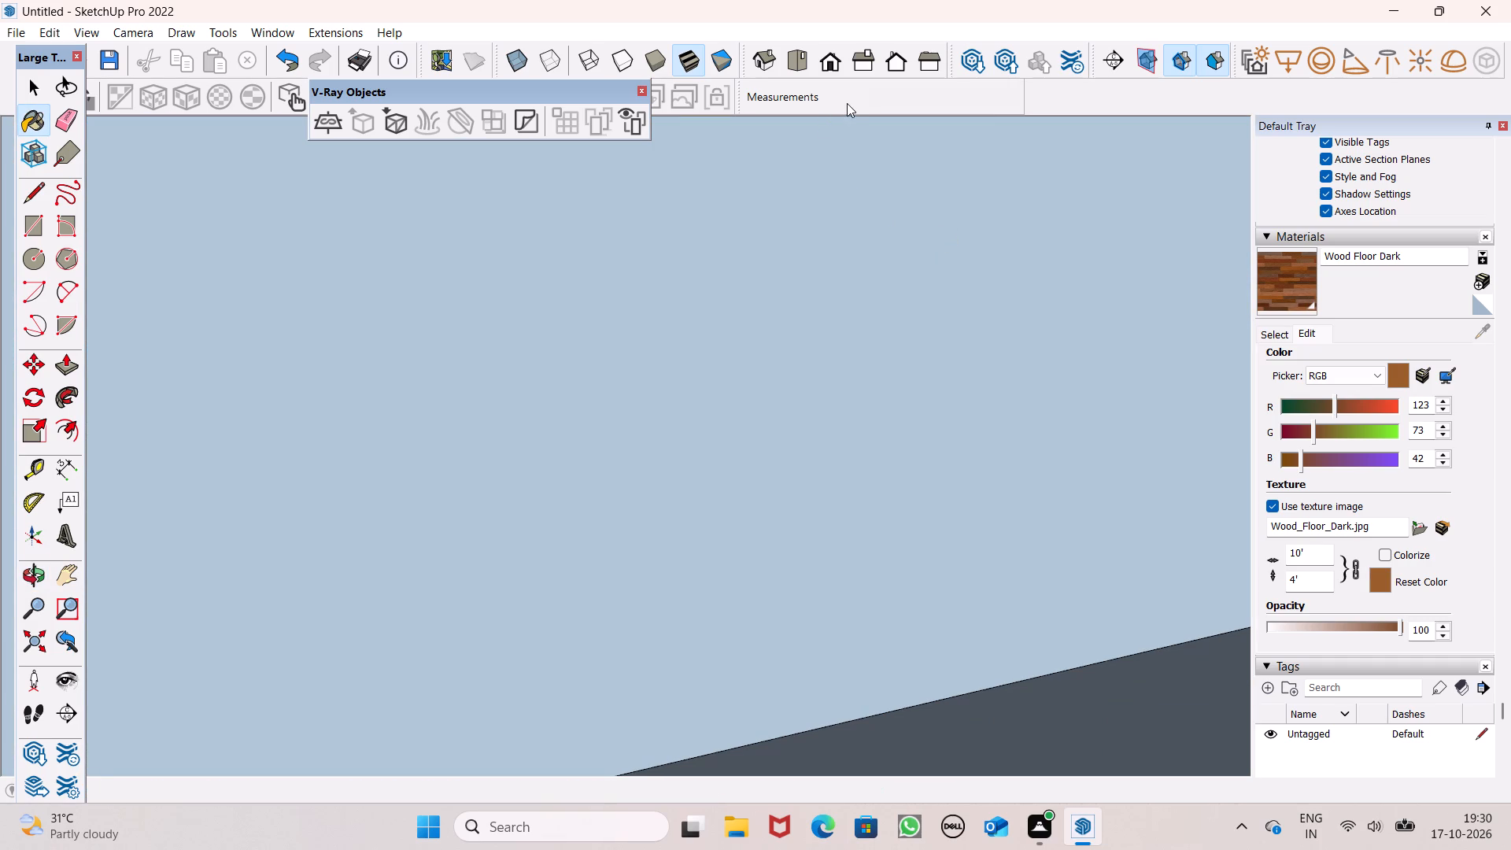
left_click(824, 65)
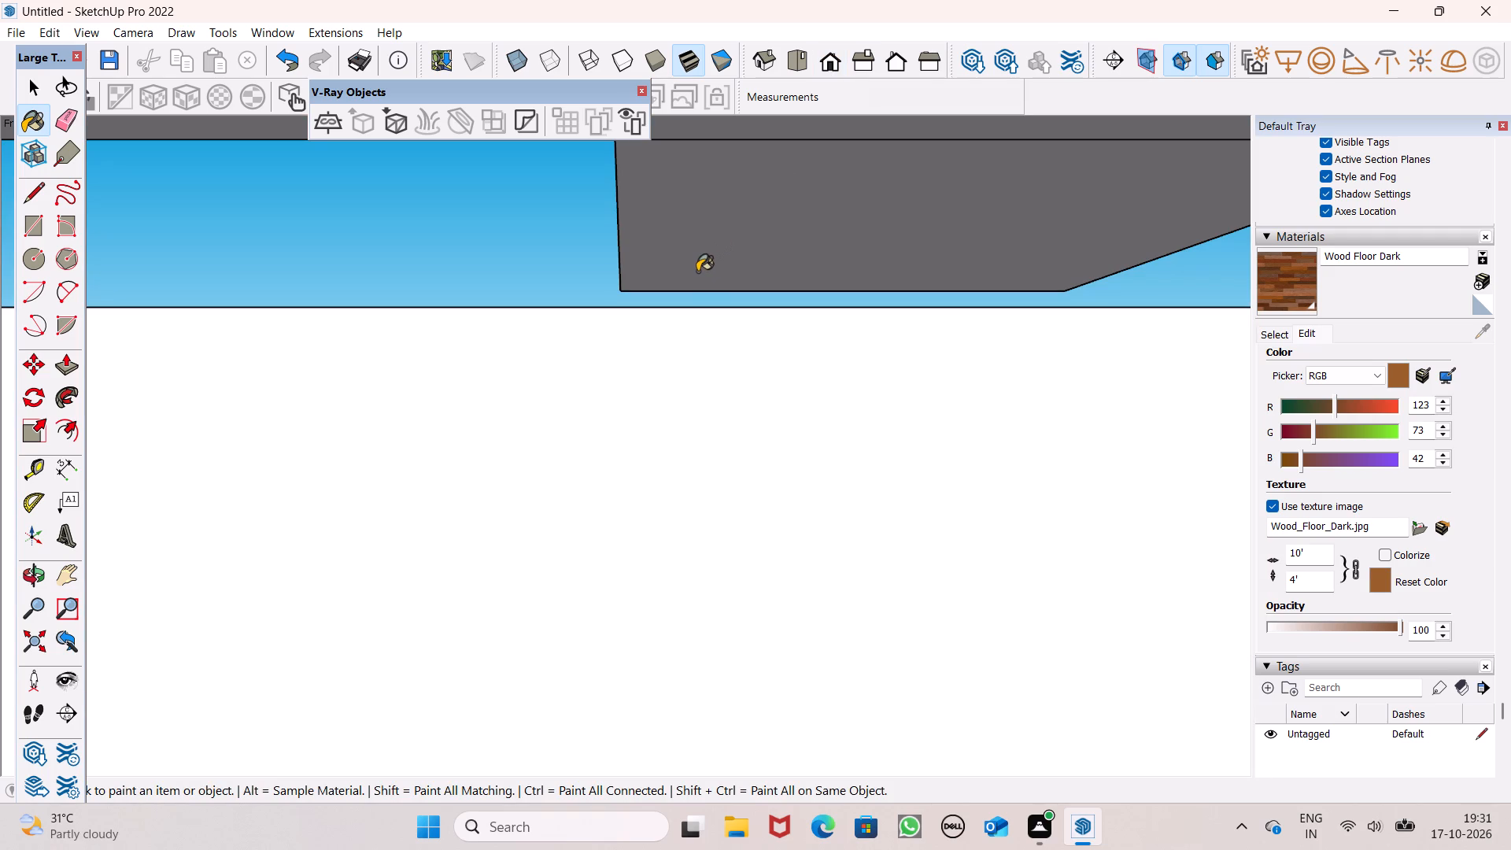
scroll(663, 300, "down", 5)
middle_click_drag(622, 425, 803, 467)
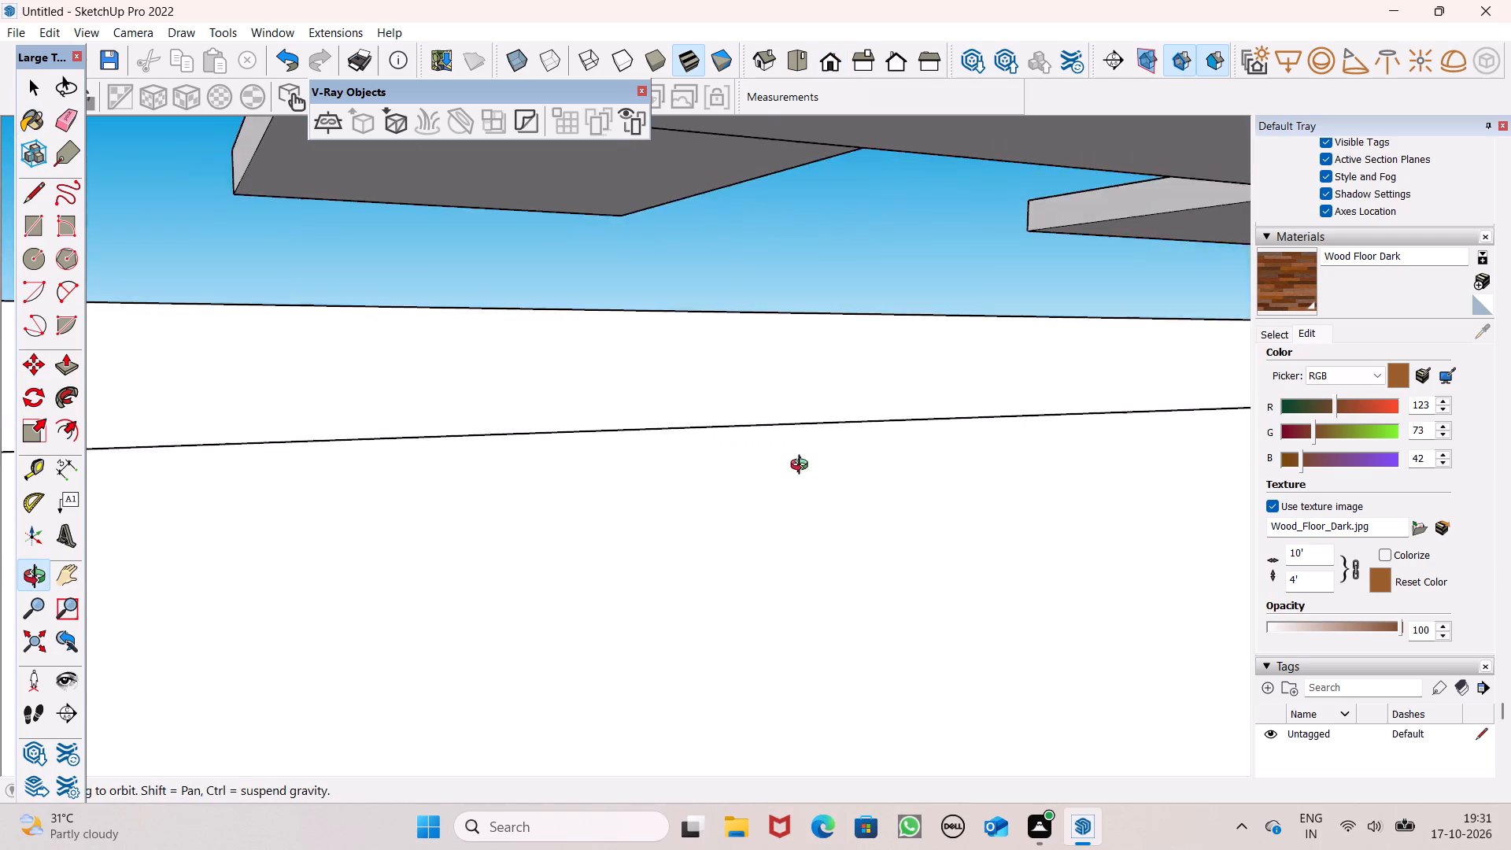
middle_click_drag(803, 467, 817, 442)
scroll(747, 286, "down", 13)
middle_click_drag(714, 344, 611, 440)
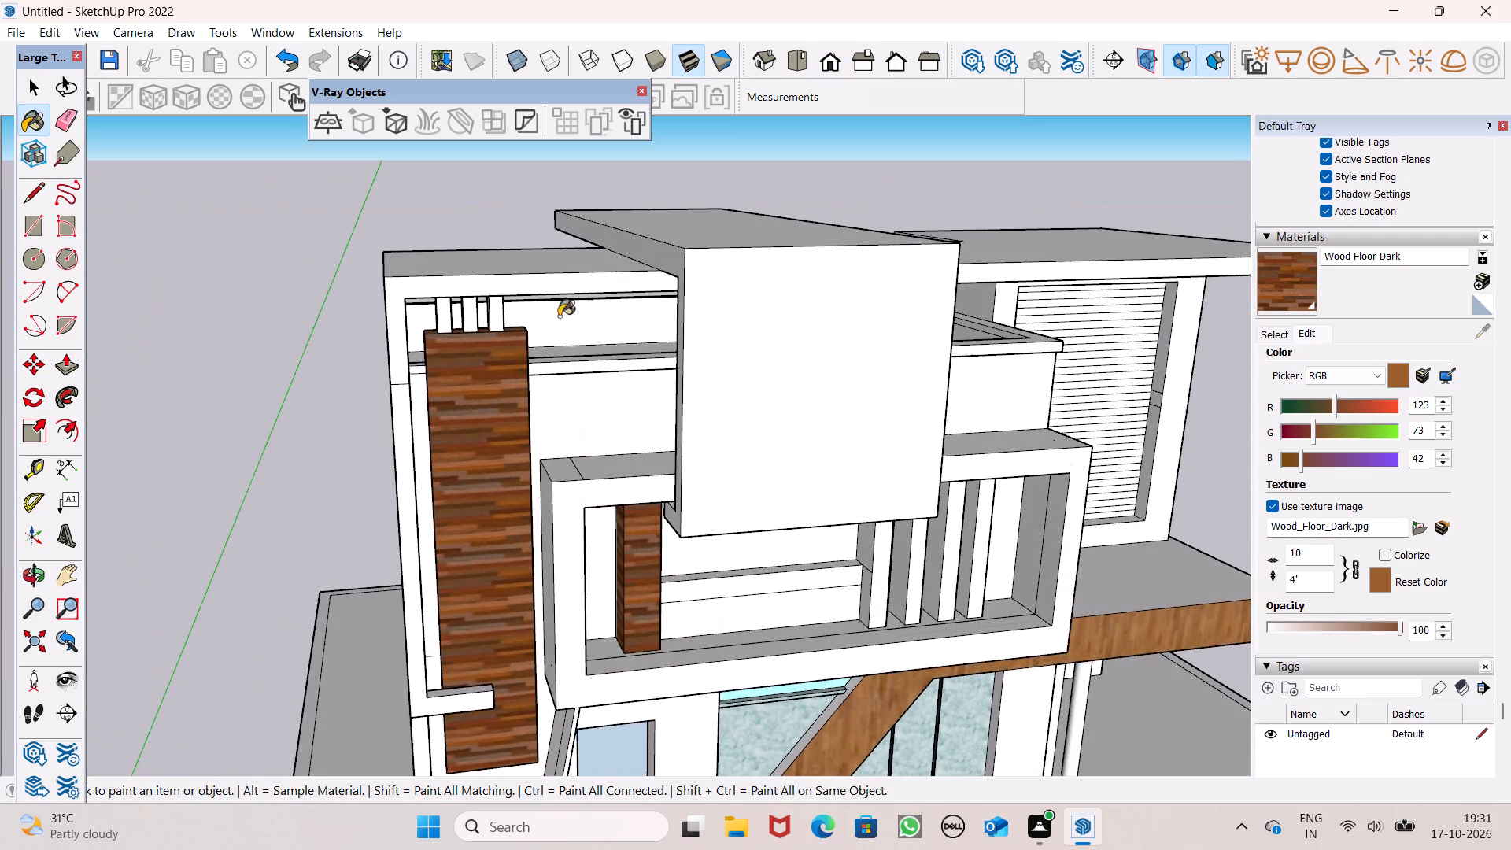
scroll(631, 238, "down", 2)
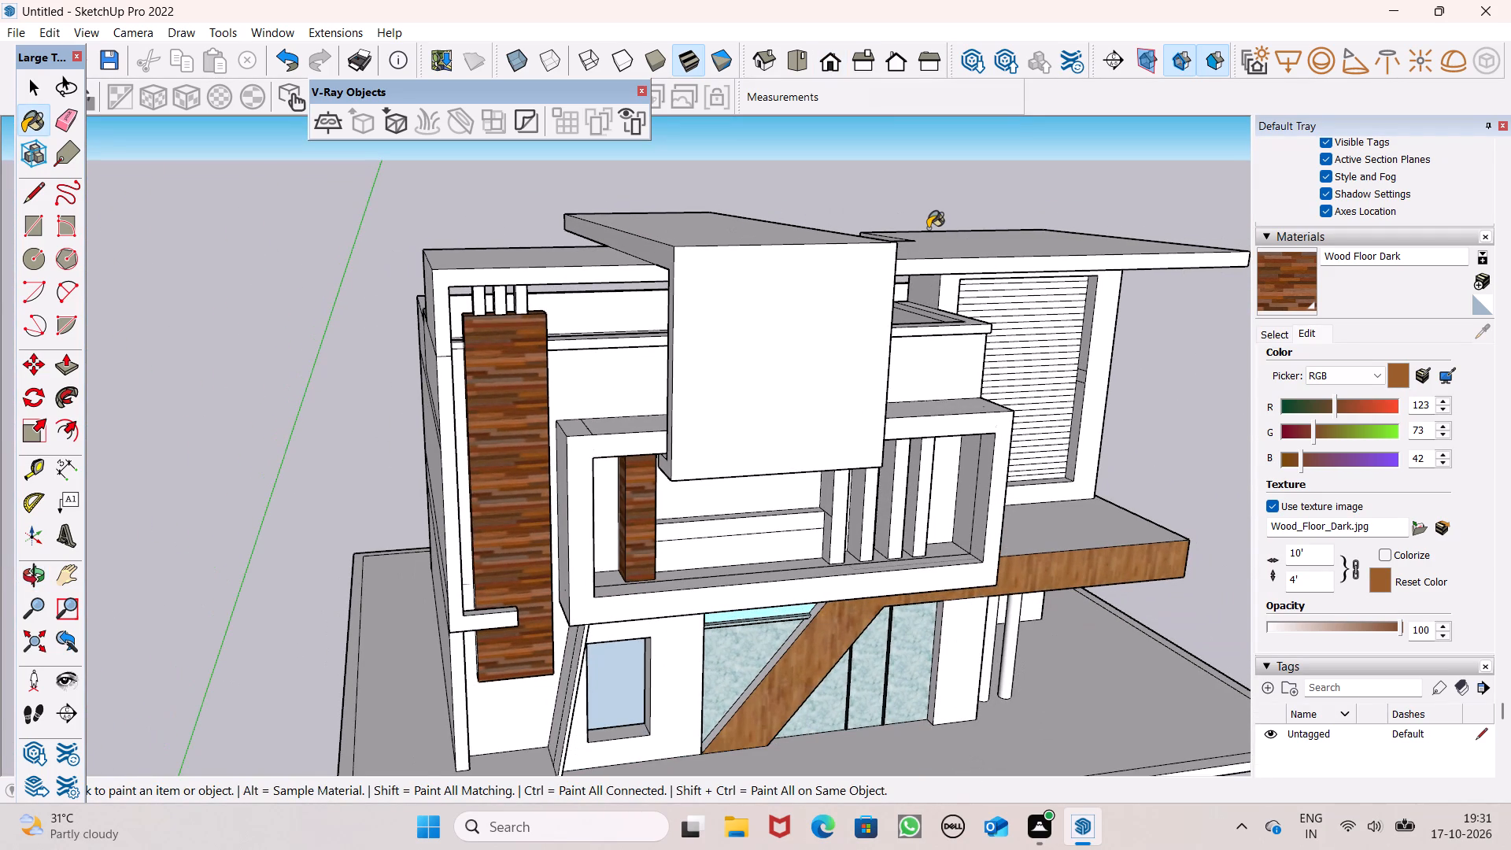
scroll(975, 226, "down", 2)
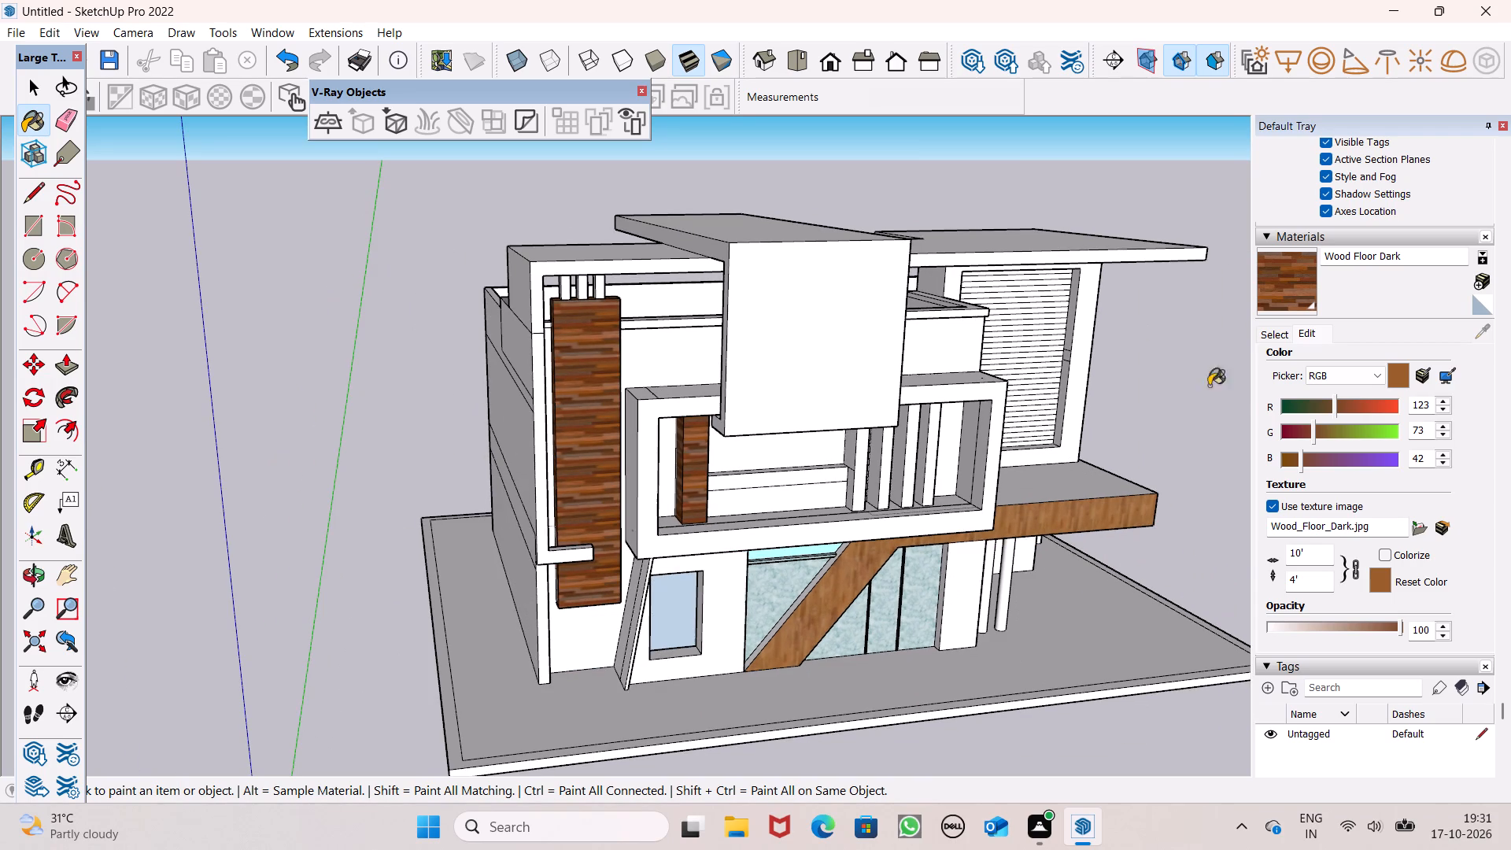
Paint the ground-floor front wall around the window with Color M04 from the Colors collection.
left_click(1263, 334)
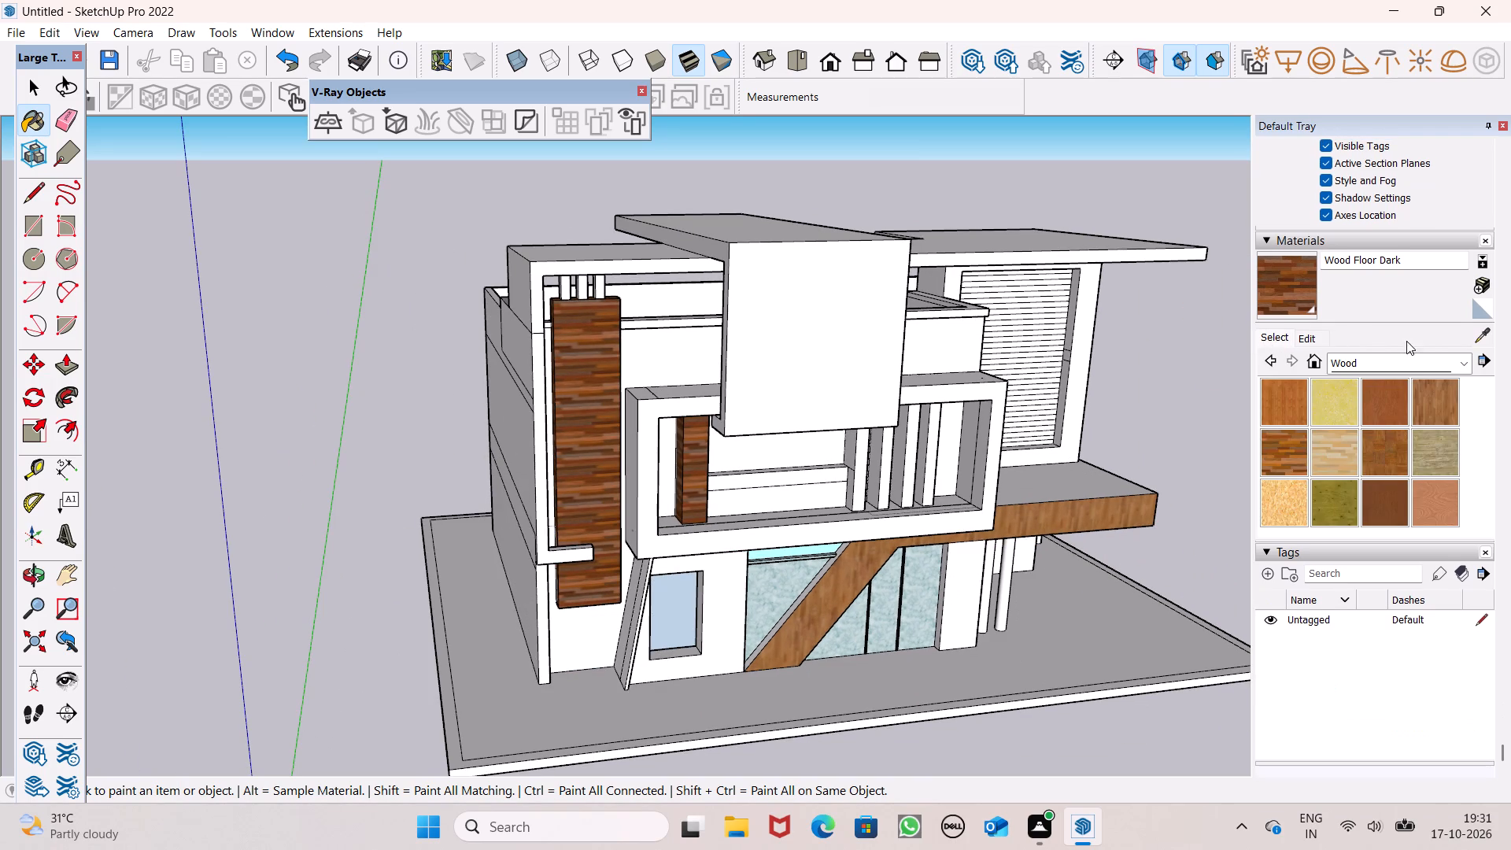
left_click(1407, 371)
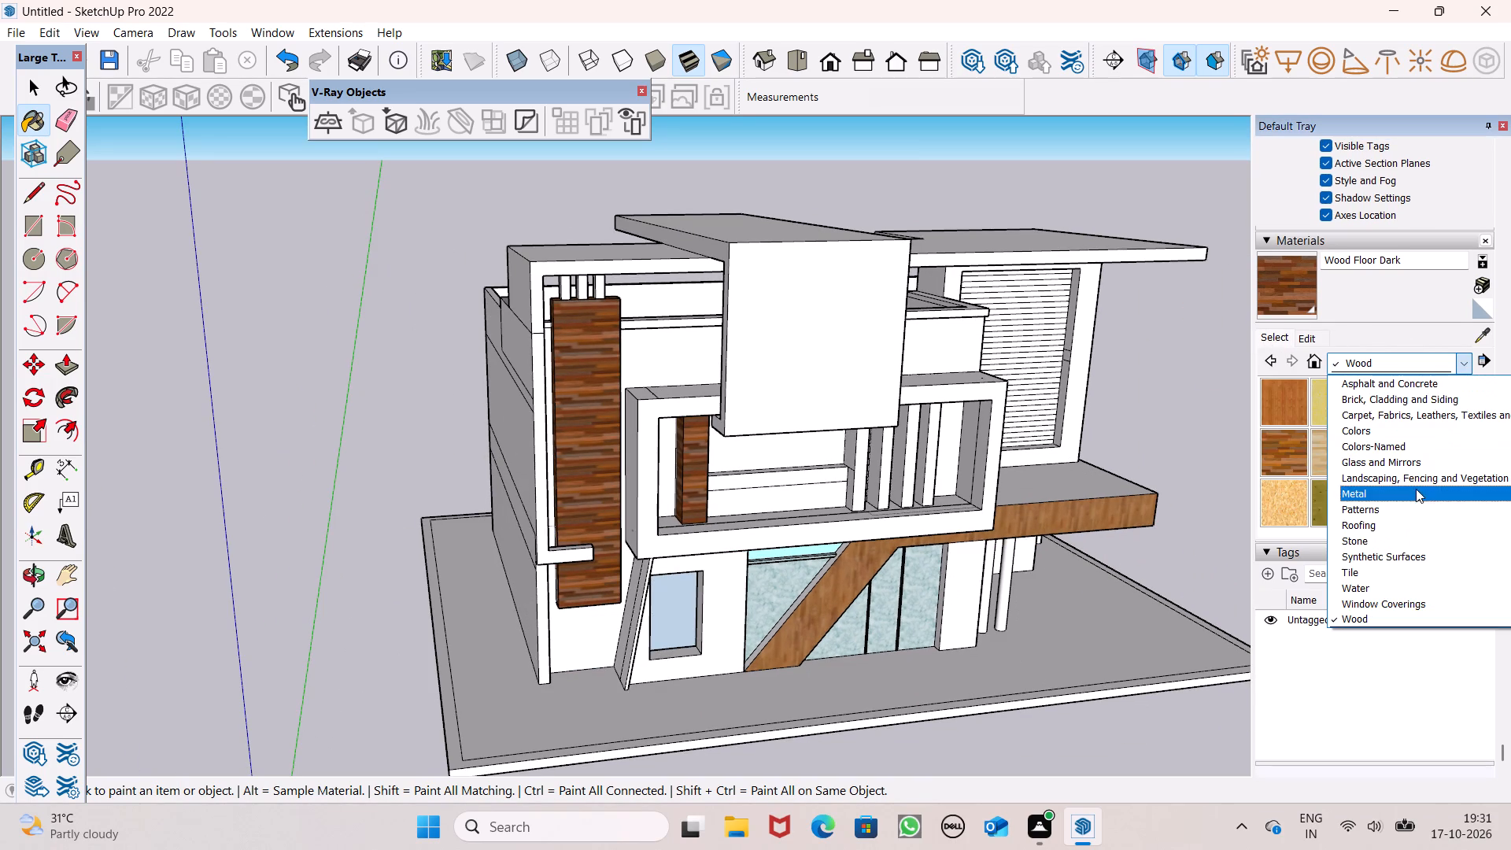
left_click(1417, 437)
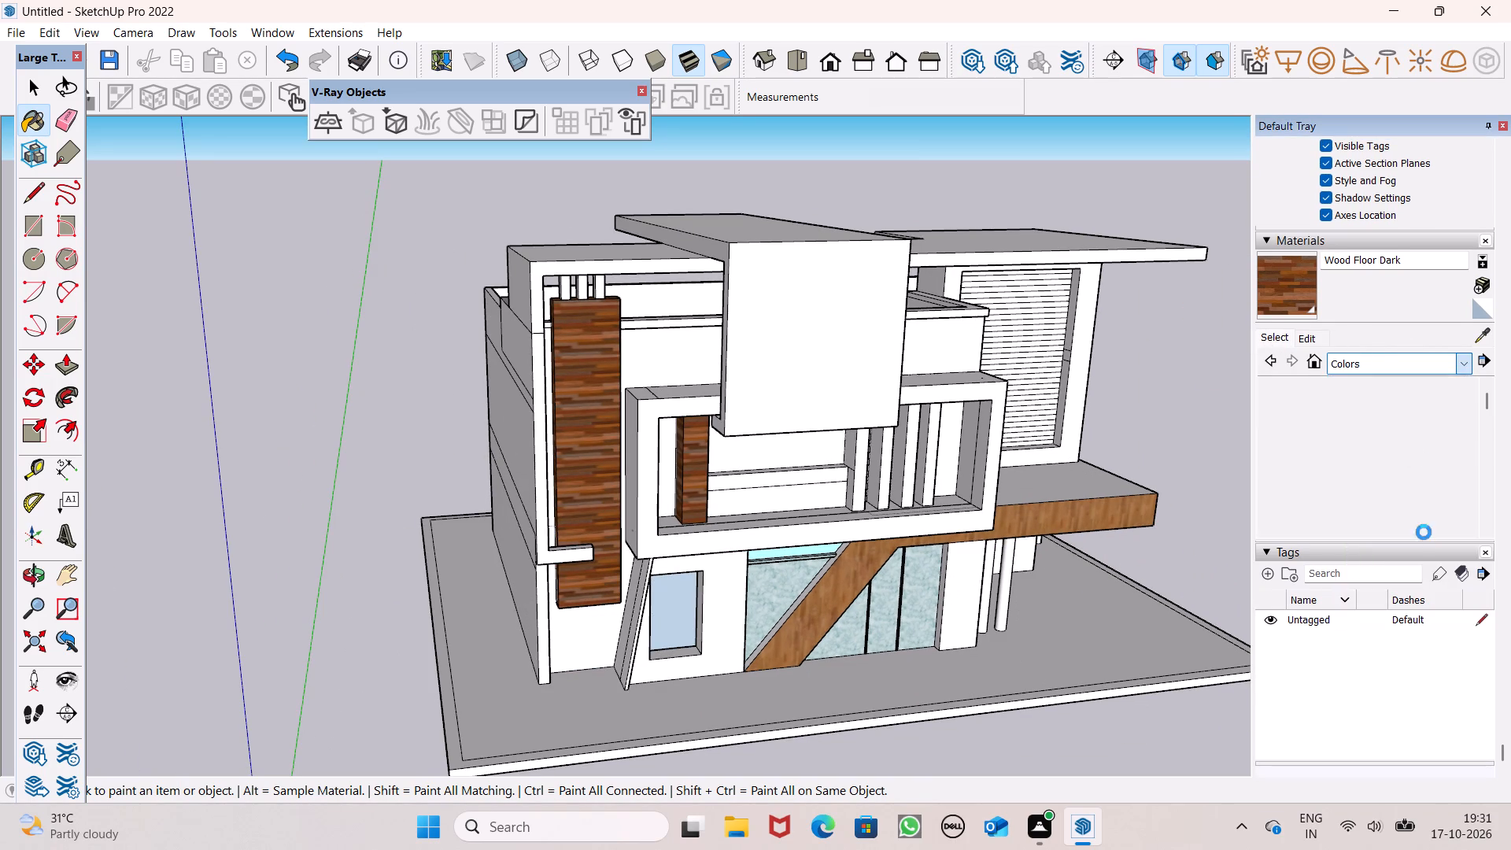
scroll(1430, 469, "down", 2)
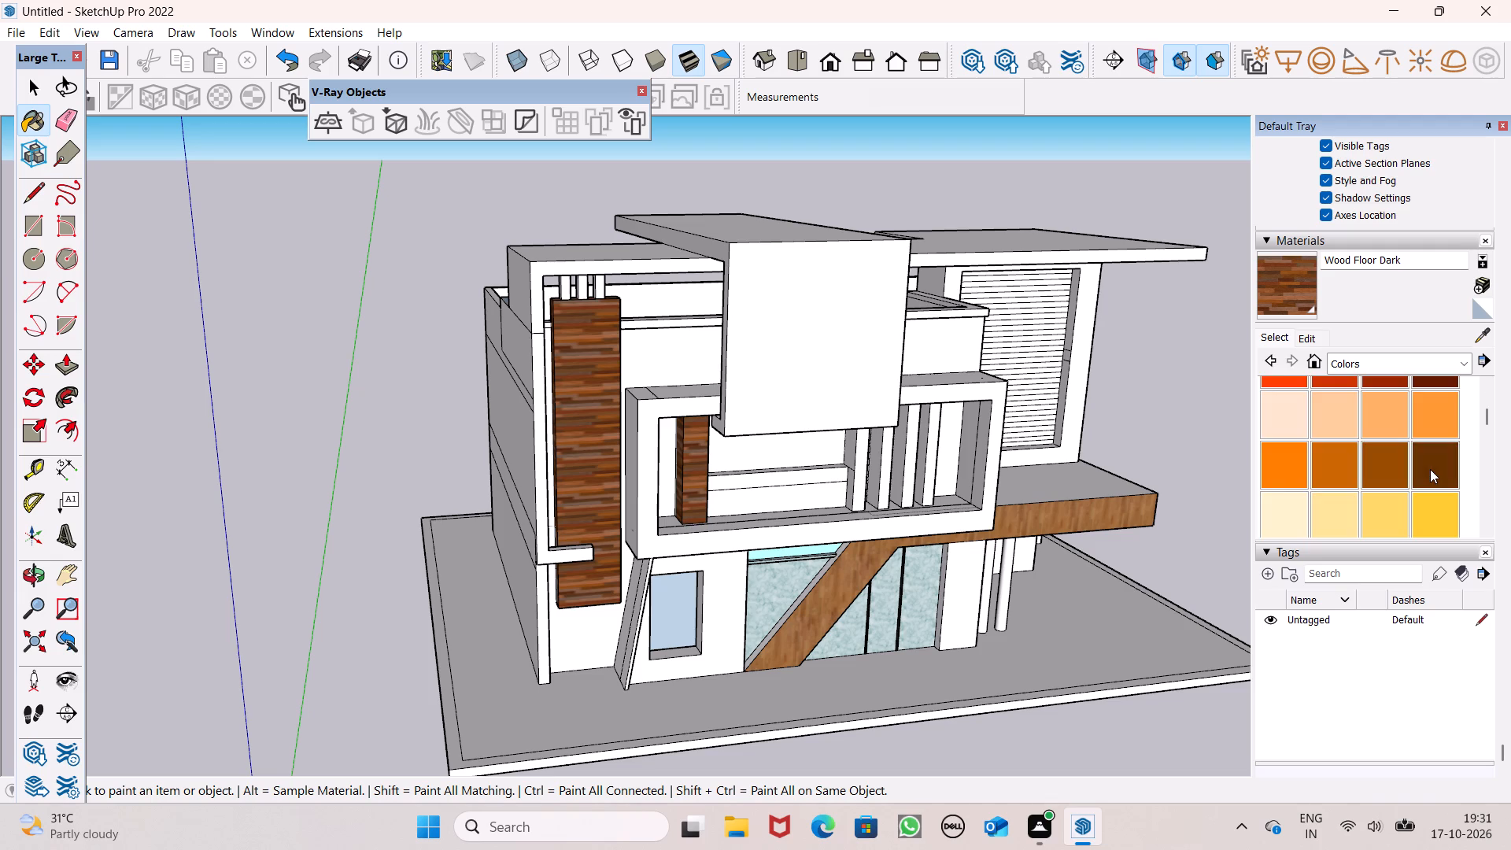
scroll(1430, 469, "down", 8)
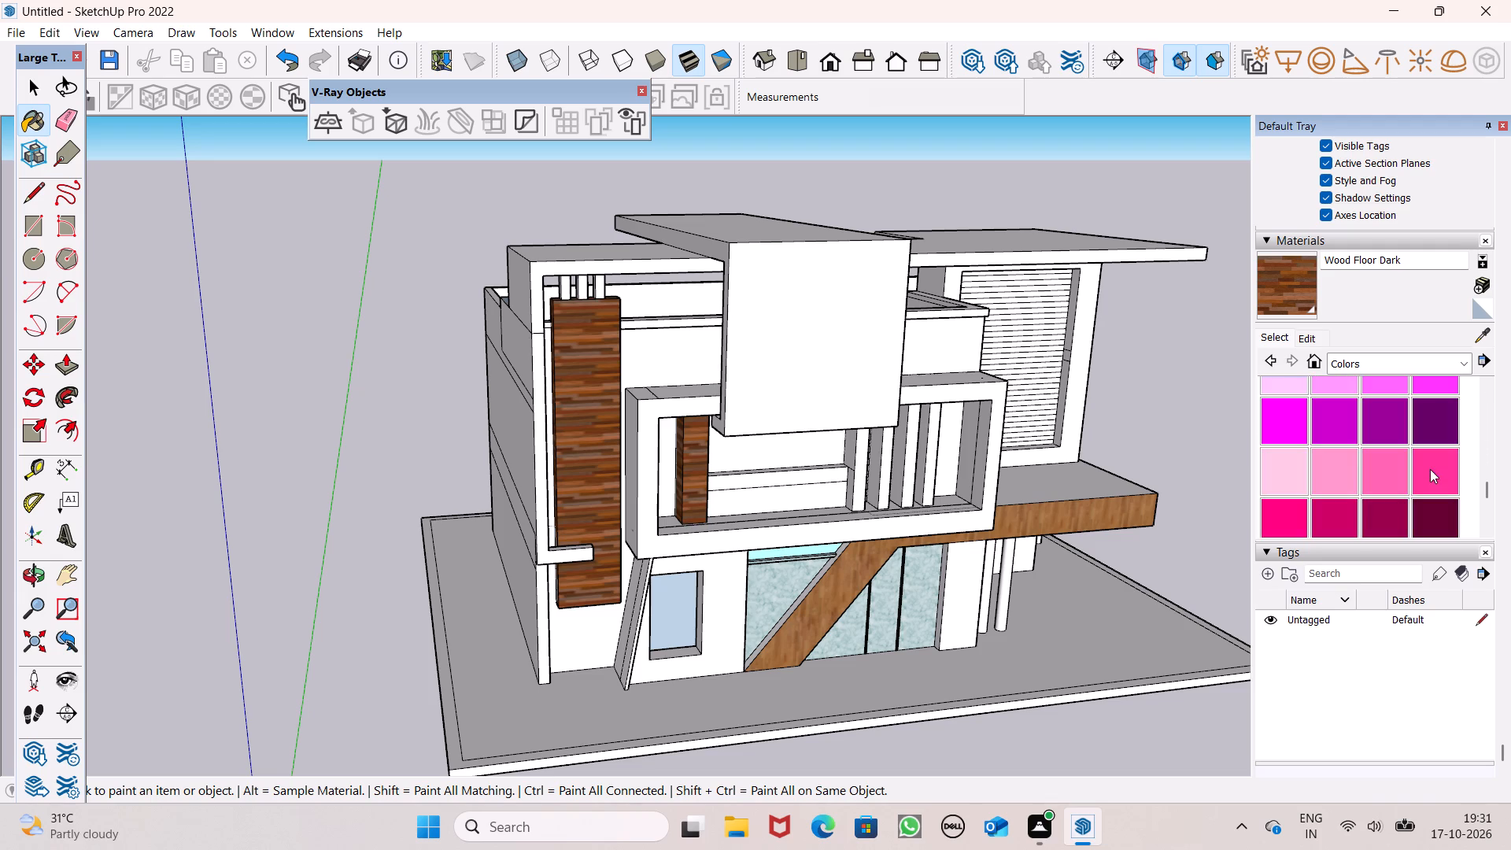
scroll(1430, 469, "down", 4)
scroll(1430, 468, "up", 1)
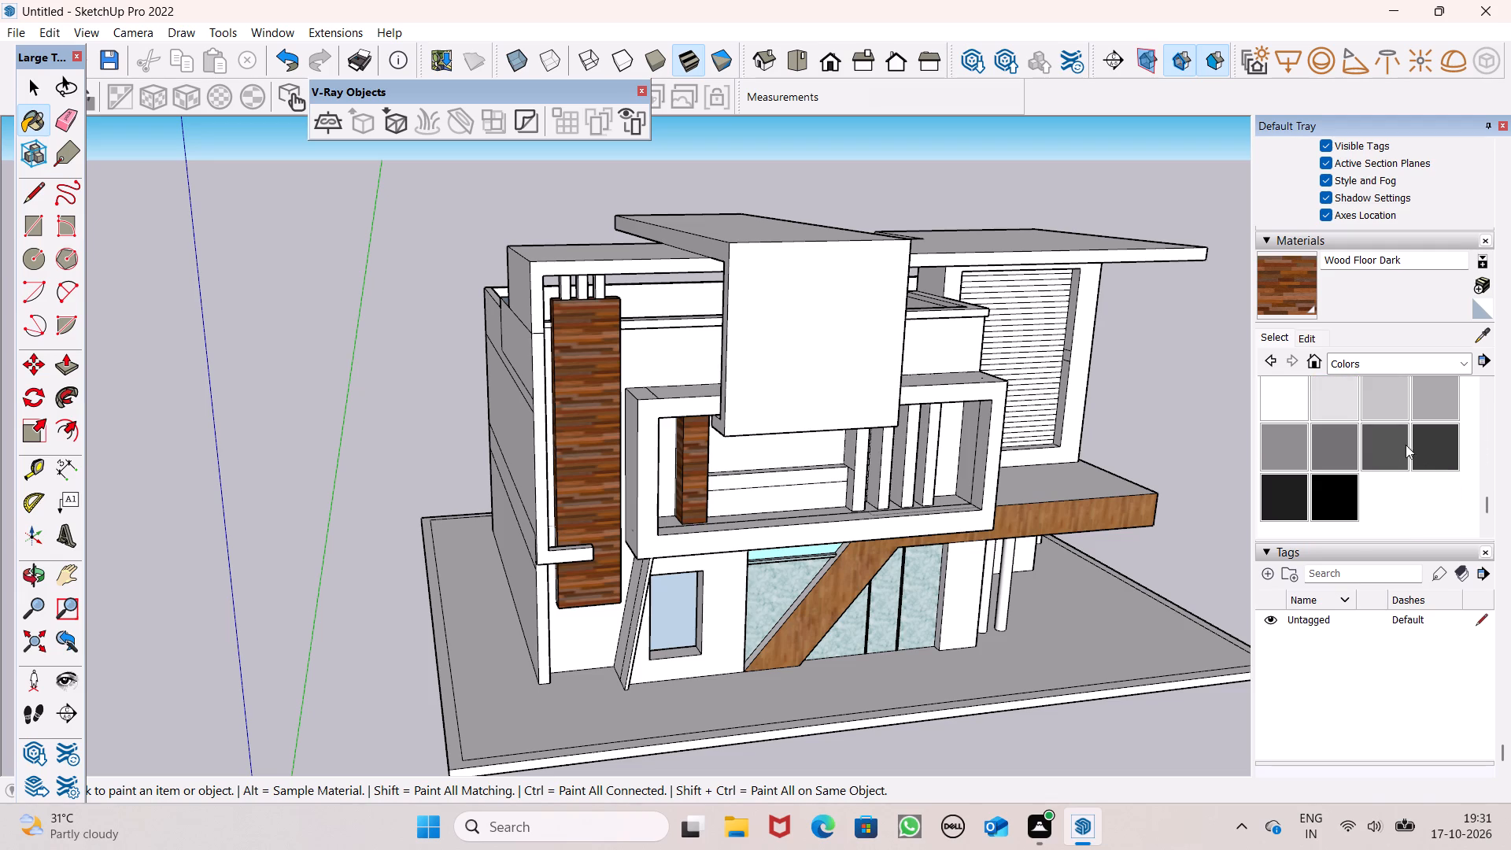
left_click(1305, 442)
scroll(637, 418, "up", 4)
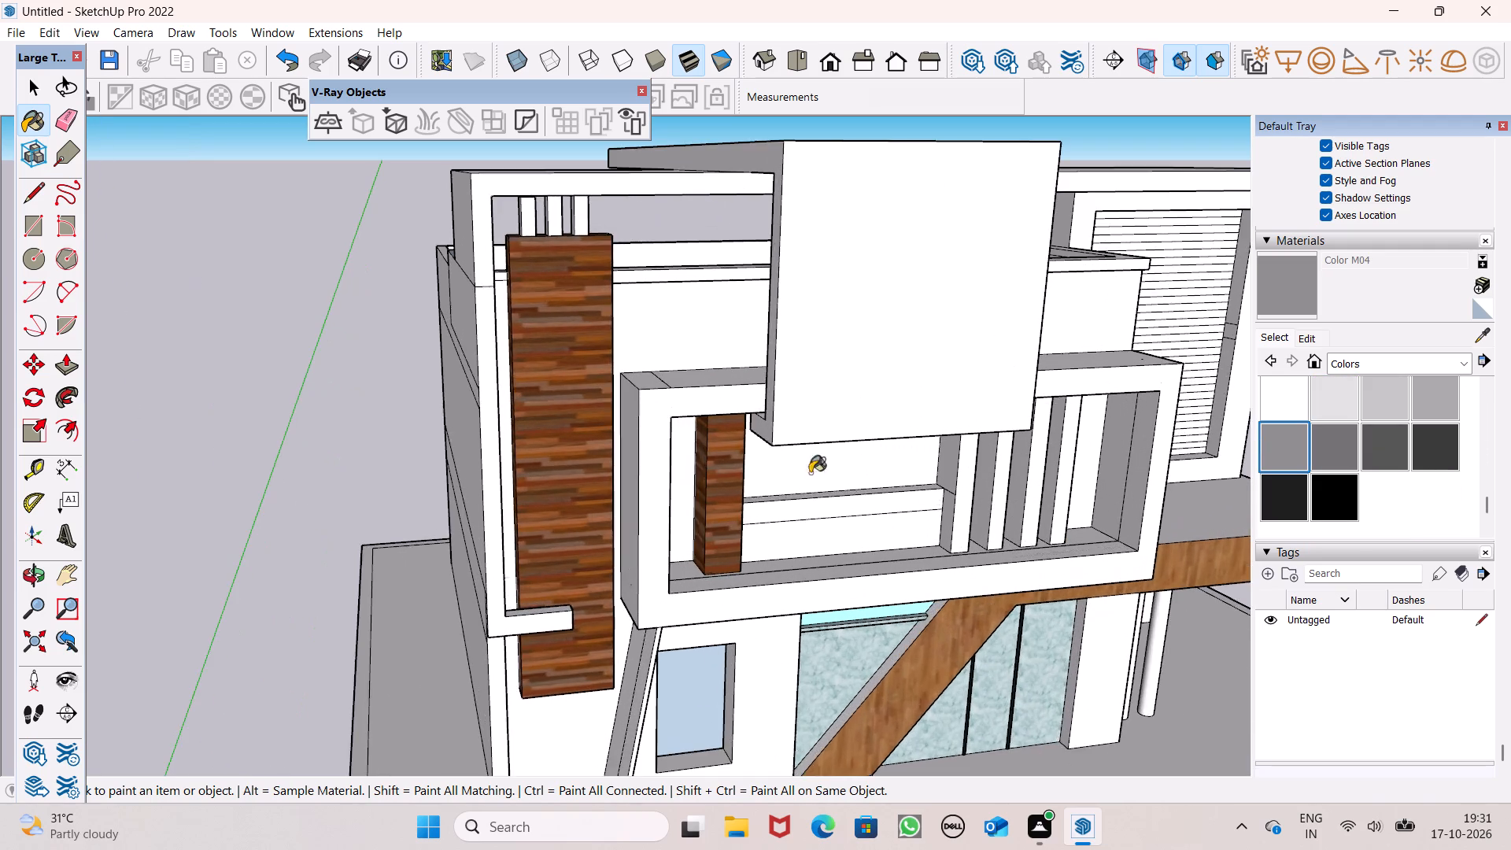
middle_click_drag(826, 485, 730, 491)
scroll(814, 493, "up", 1)
scroll(758, 435, "down", 3)
middle_click_drag(693, 402, 666, 344)
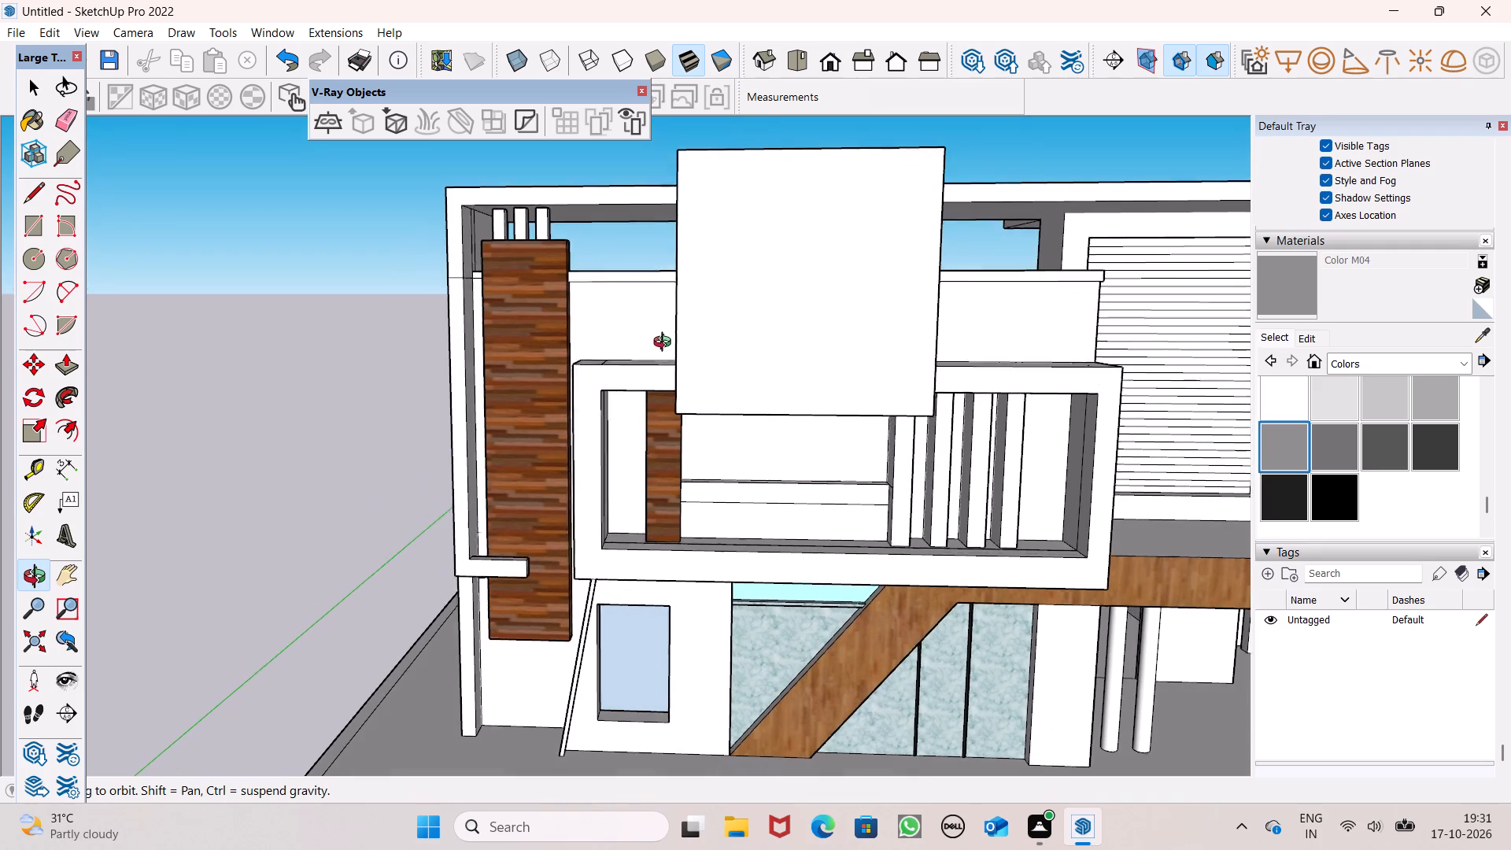
middle_click_drag(666, 344, 667, 342)
scroll(692, 331, "down", 3)
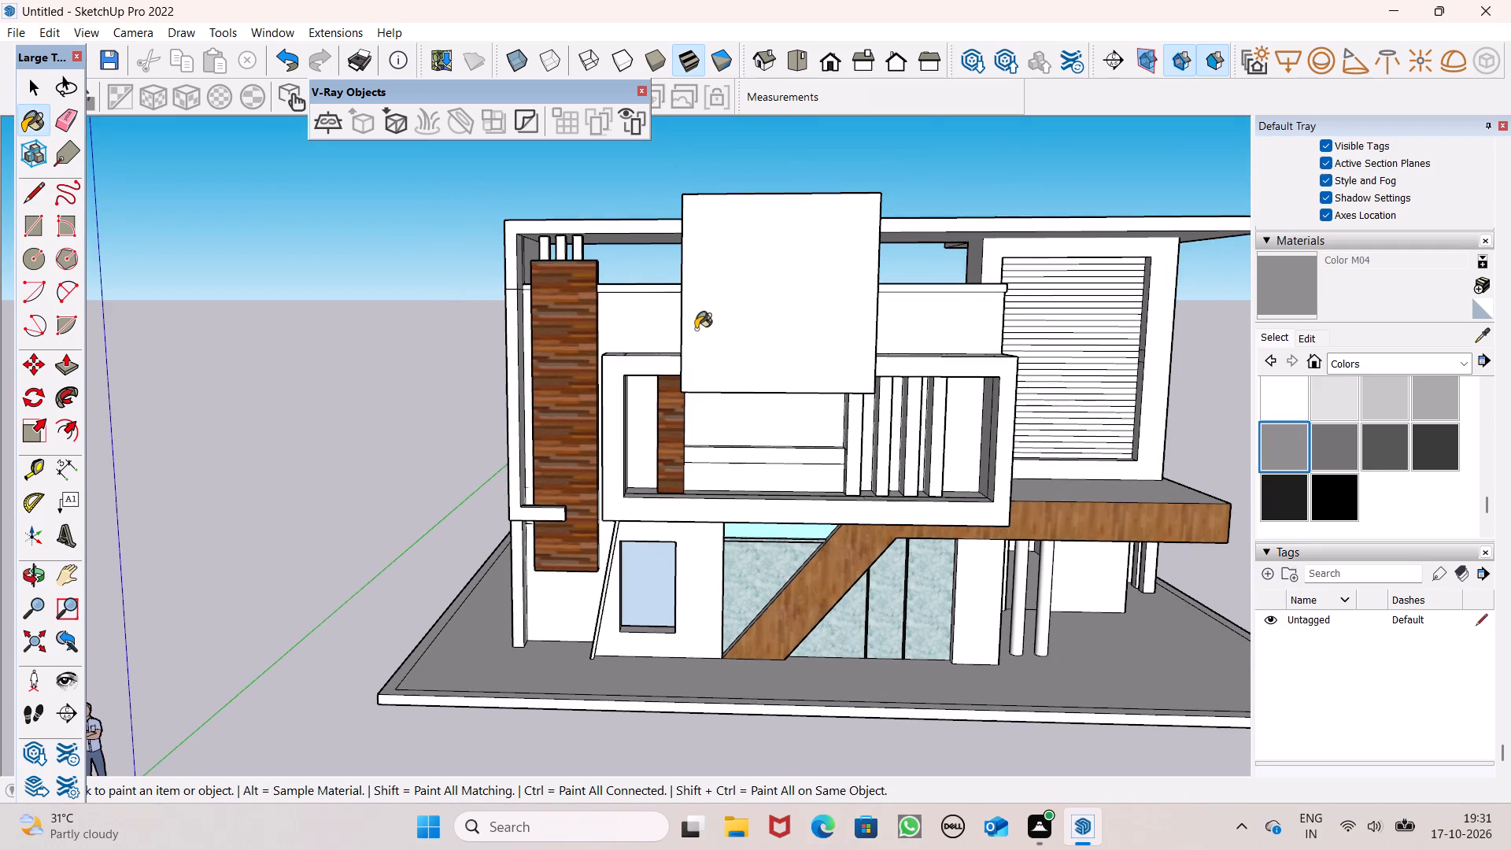
scroll(746, 480, "up", 3)
scroll(814, 400, "down", 4)
scroll(700, 601, "up", 5)
left_click(737, 575)
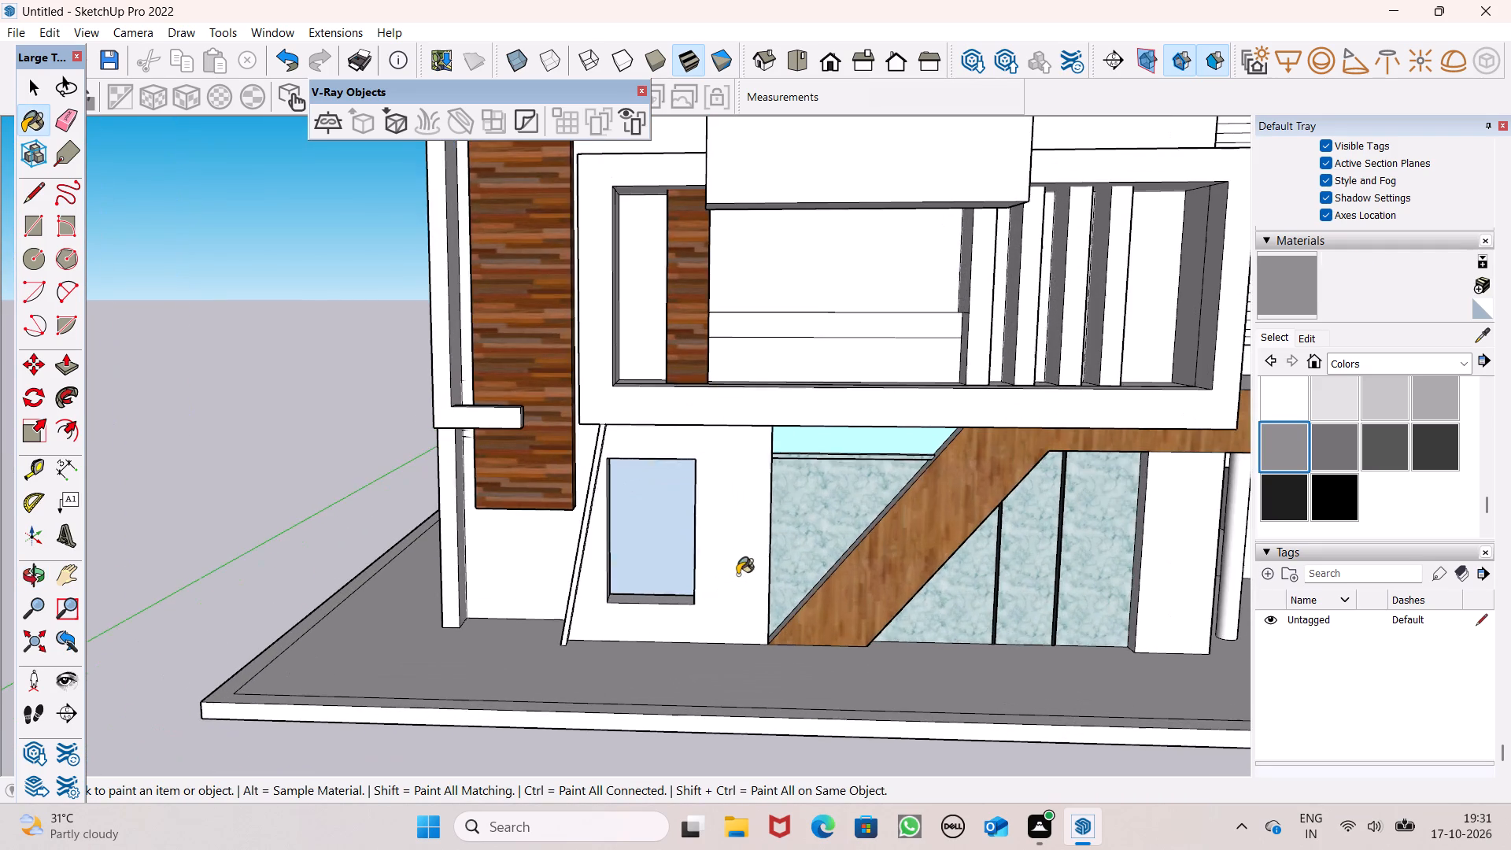
Paint the same wall's narrow end face beside the marbled glazing with Color M04.
middle_click_drag(738, 517, 466, 466)
scroll(648, 527, "up", 6)
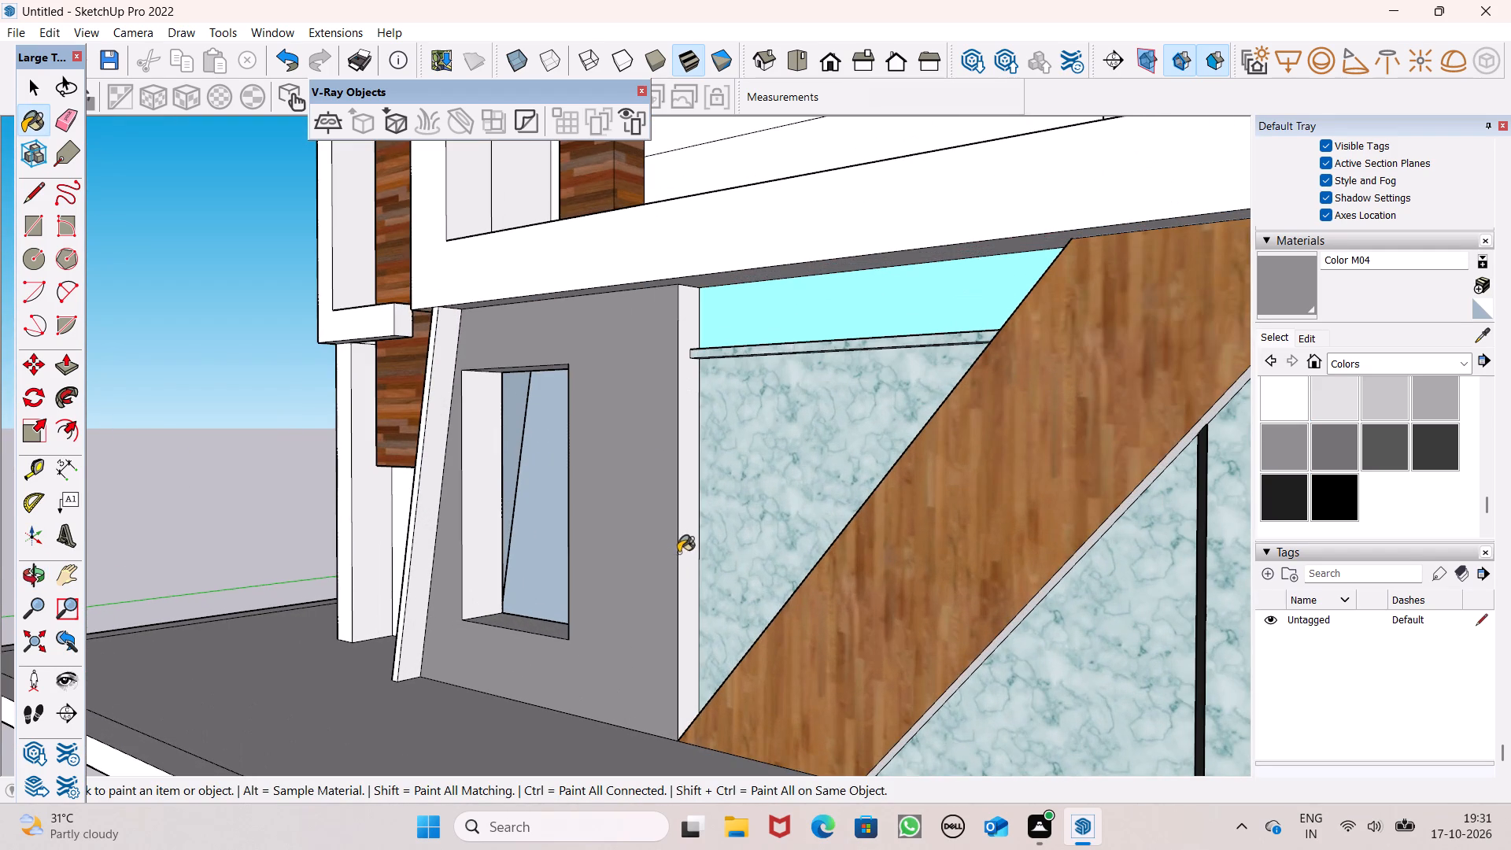
left_click(685, 547)
Examine the painted ground-floor wall from several angles and within the whole front facade.
scroll(741, 440, "down", 4)
middle_click_drag(734, 451, 981, 455)
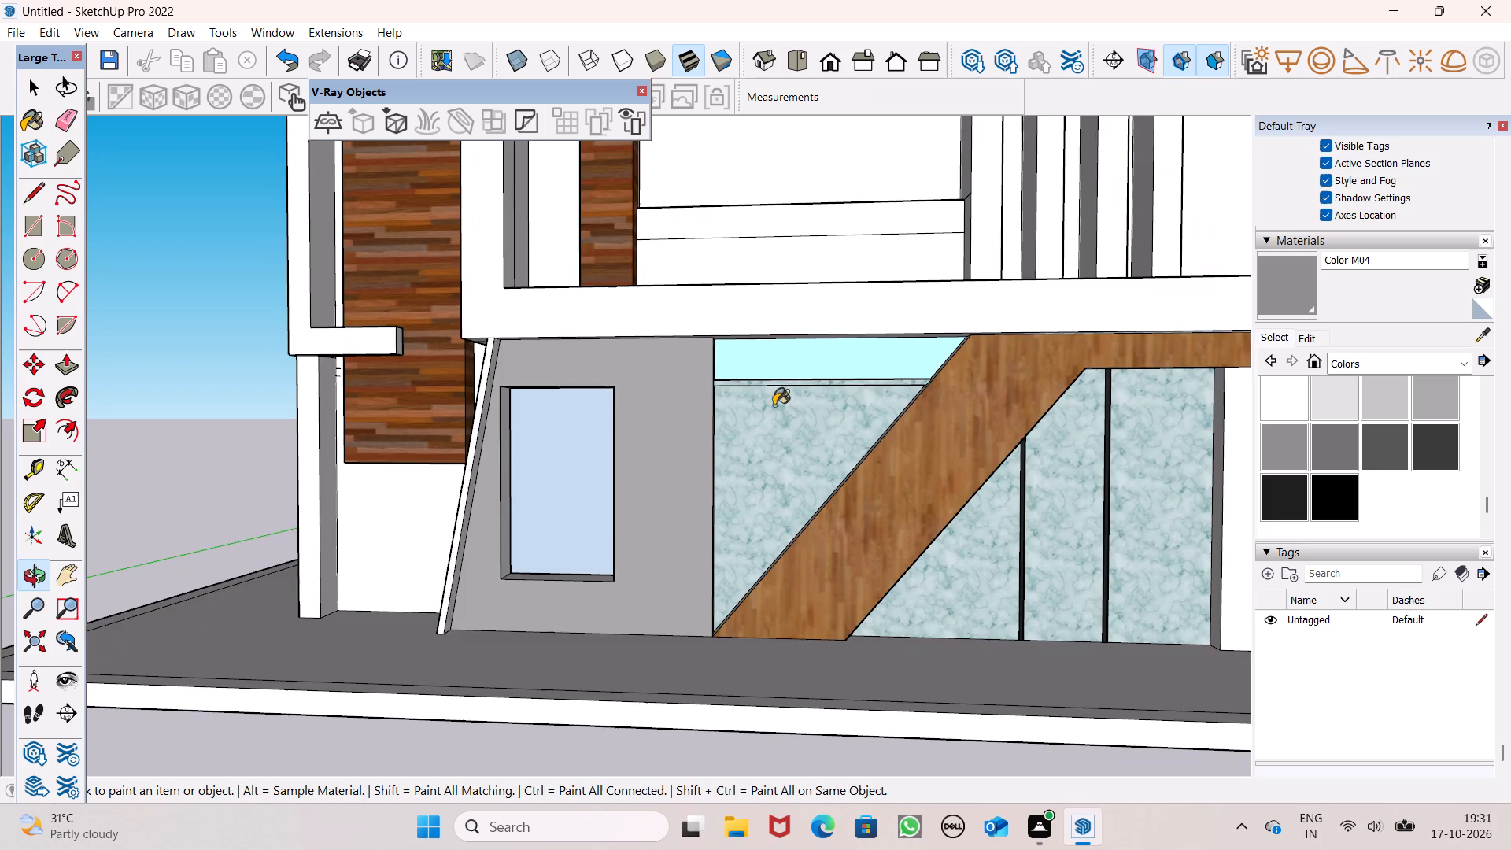
scroll(676, 414, "down", 2)
middle_click_drag(541, 431, 331, 423)
scroll(578, 390, "down", 4)
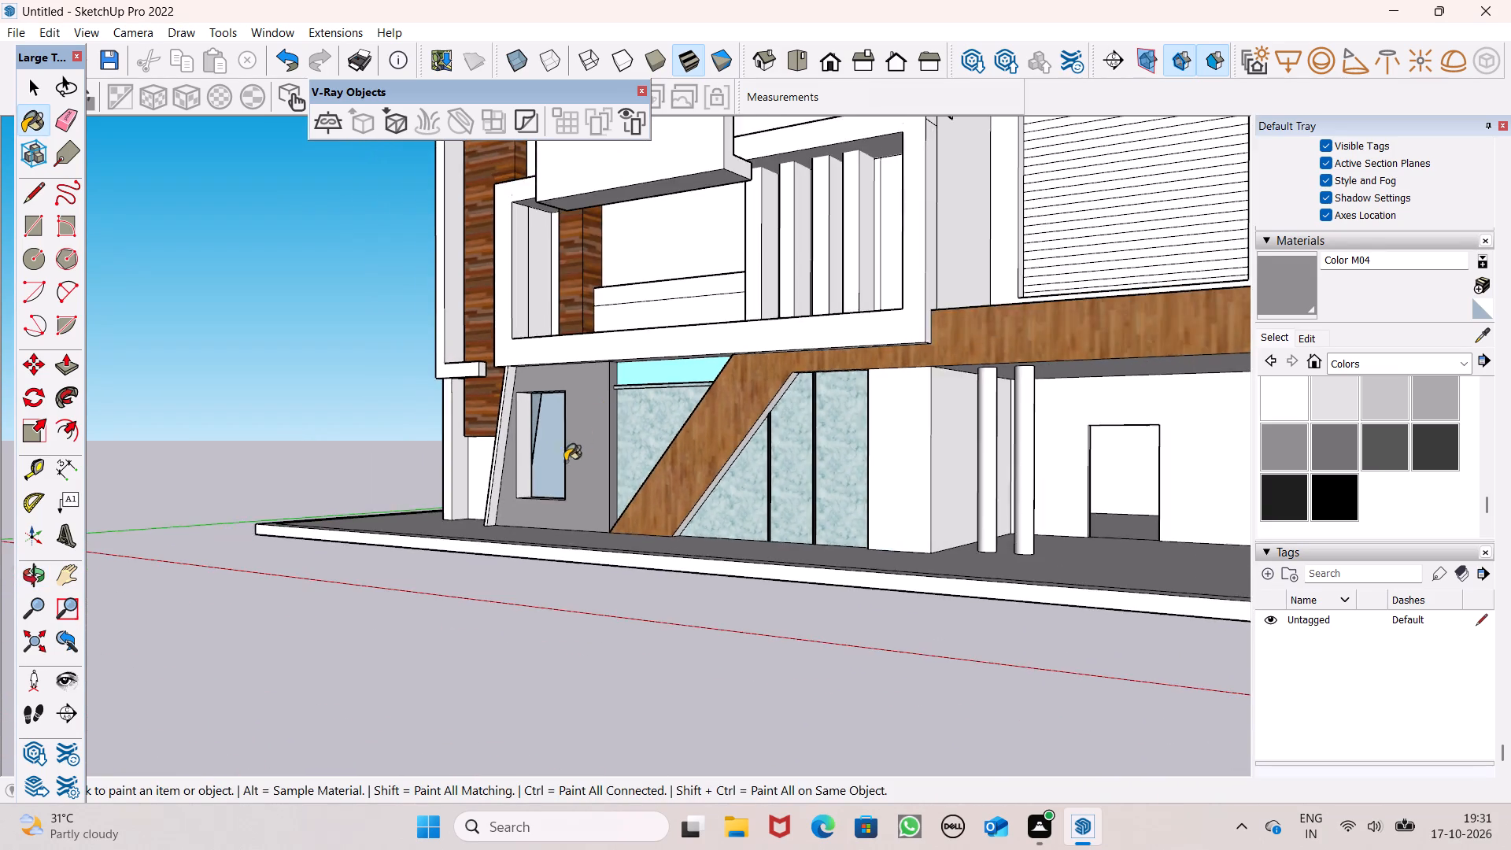
scroll(560, 464, "up", 5)
scroll(736, 352, "down", 2)
middle_click_drag(618, 458, 777, 481)
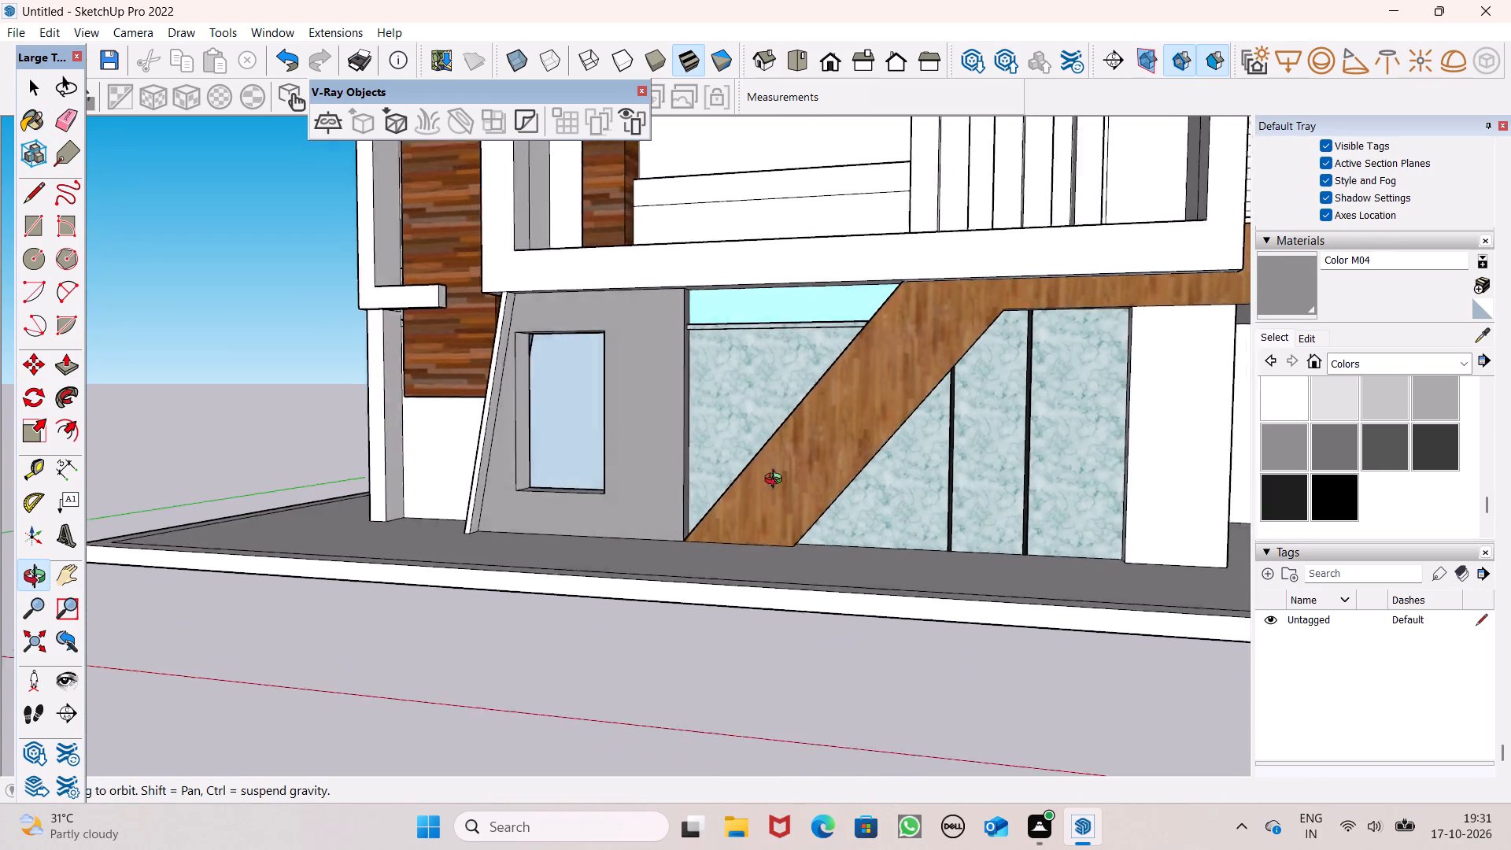
middle_click_drag(777, 481, 879, 465)
scroll(741, 362, "down", 1)
scroll(802, 344, "down", 1)
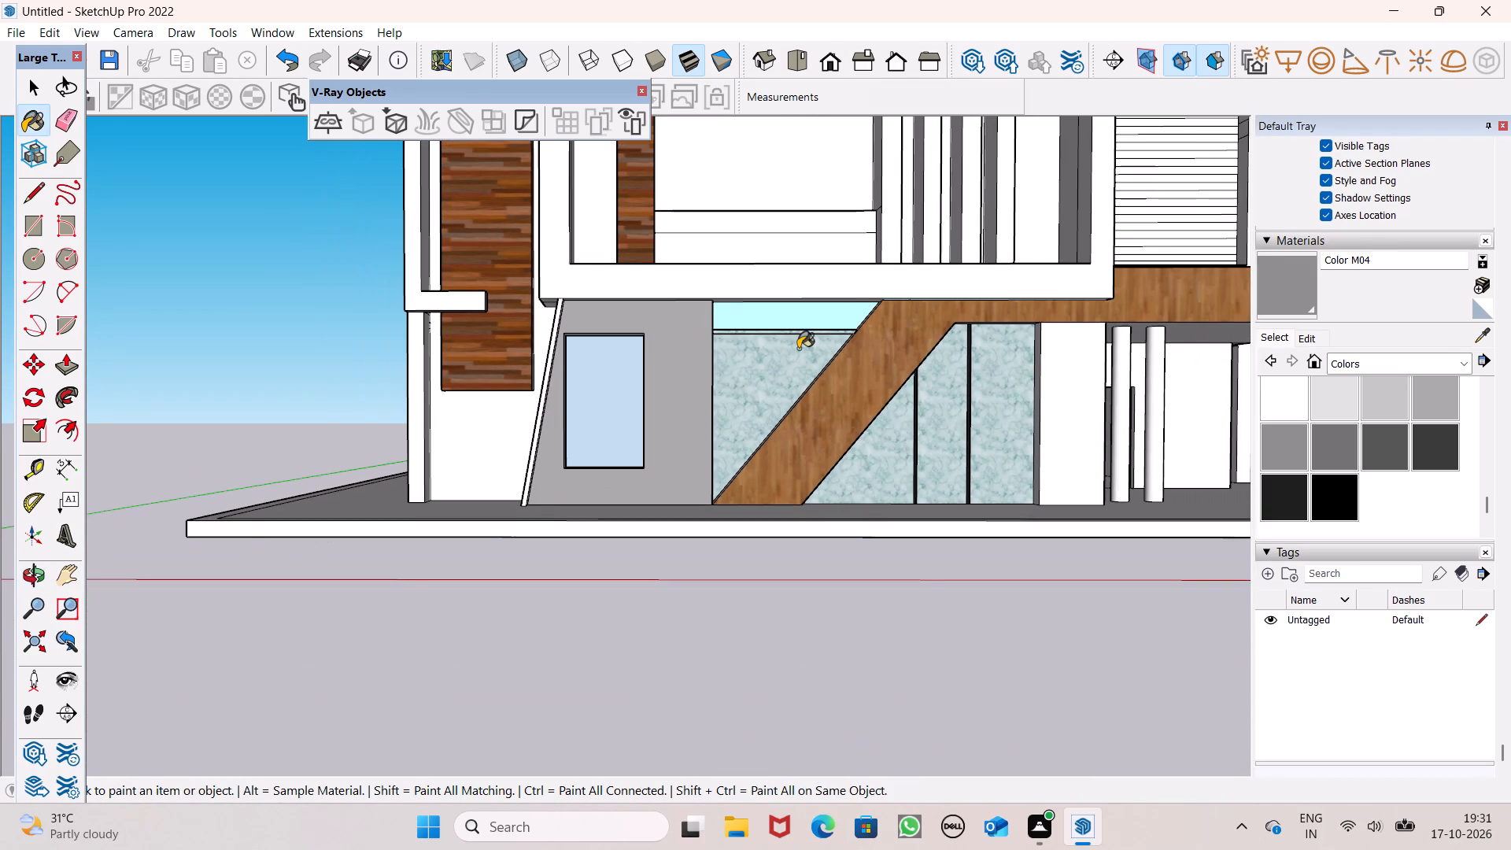
scroll(798, 349, "down", 3)
scroll(700, 336, "down", 7)
middle_click_drag(681, 354, 672, 439)
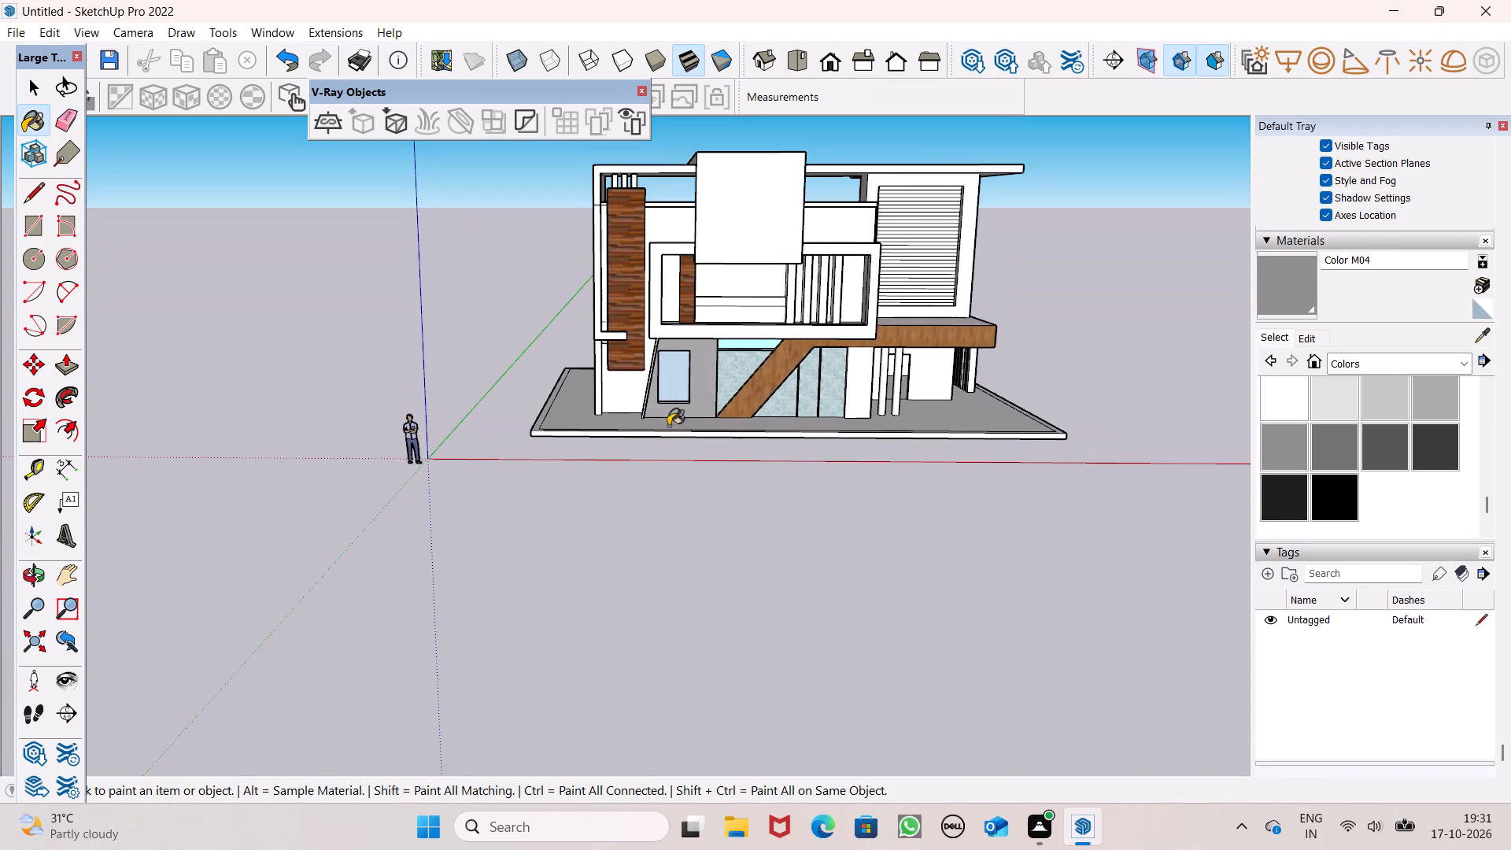
scroll(653, 412, "down", 2)
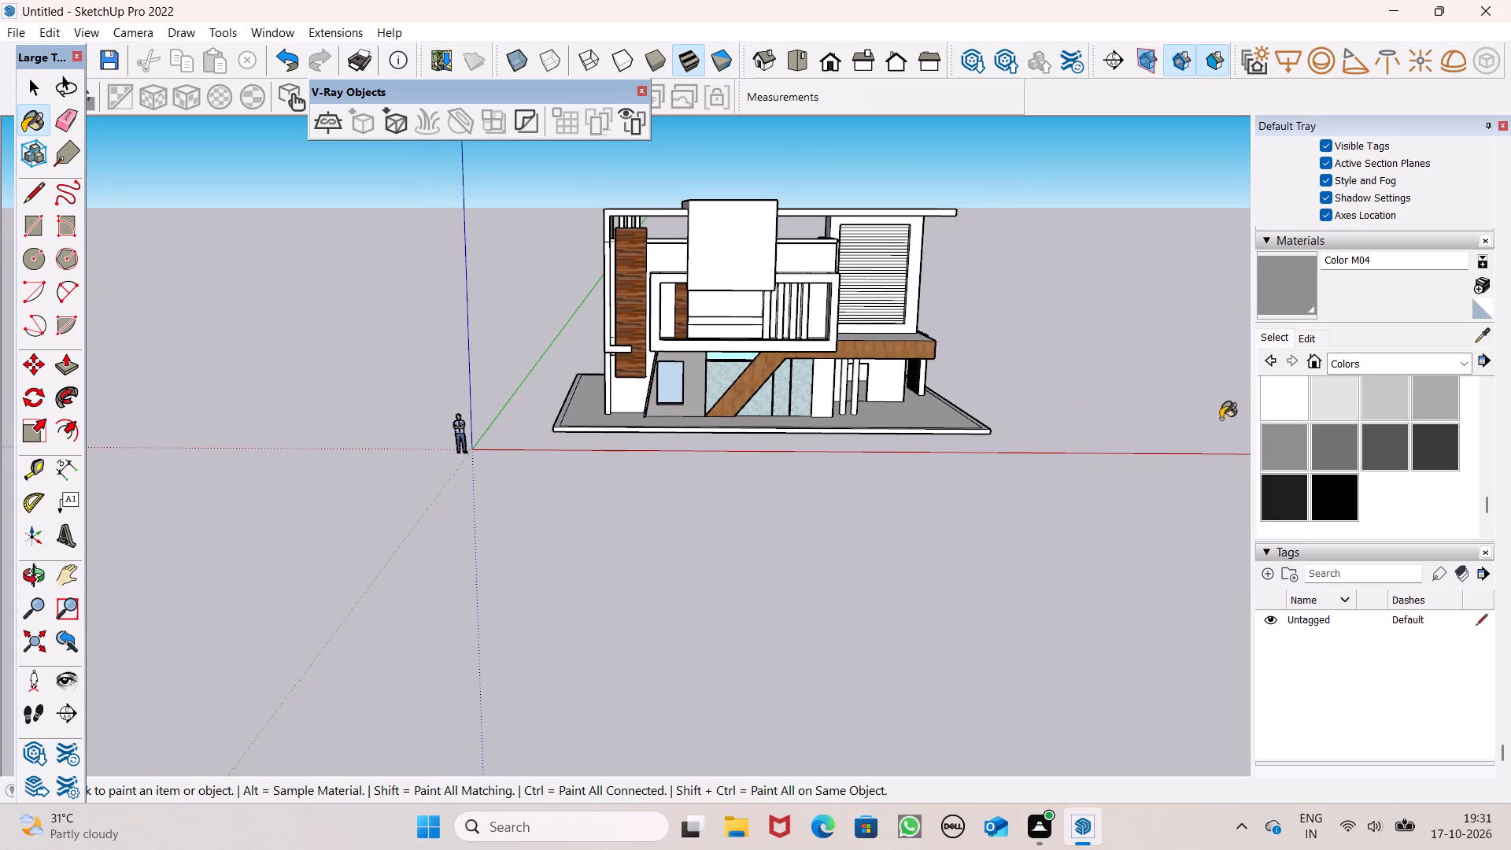
Using Granite Dark Gray from the Stone collection, paint the front of the balcony fin nearest the louvred window and the wall strip between it and its neighbour.
left_click(1354, 360)
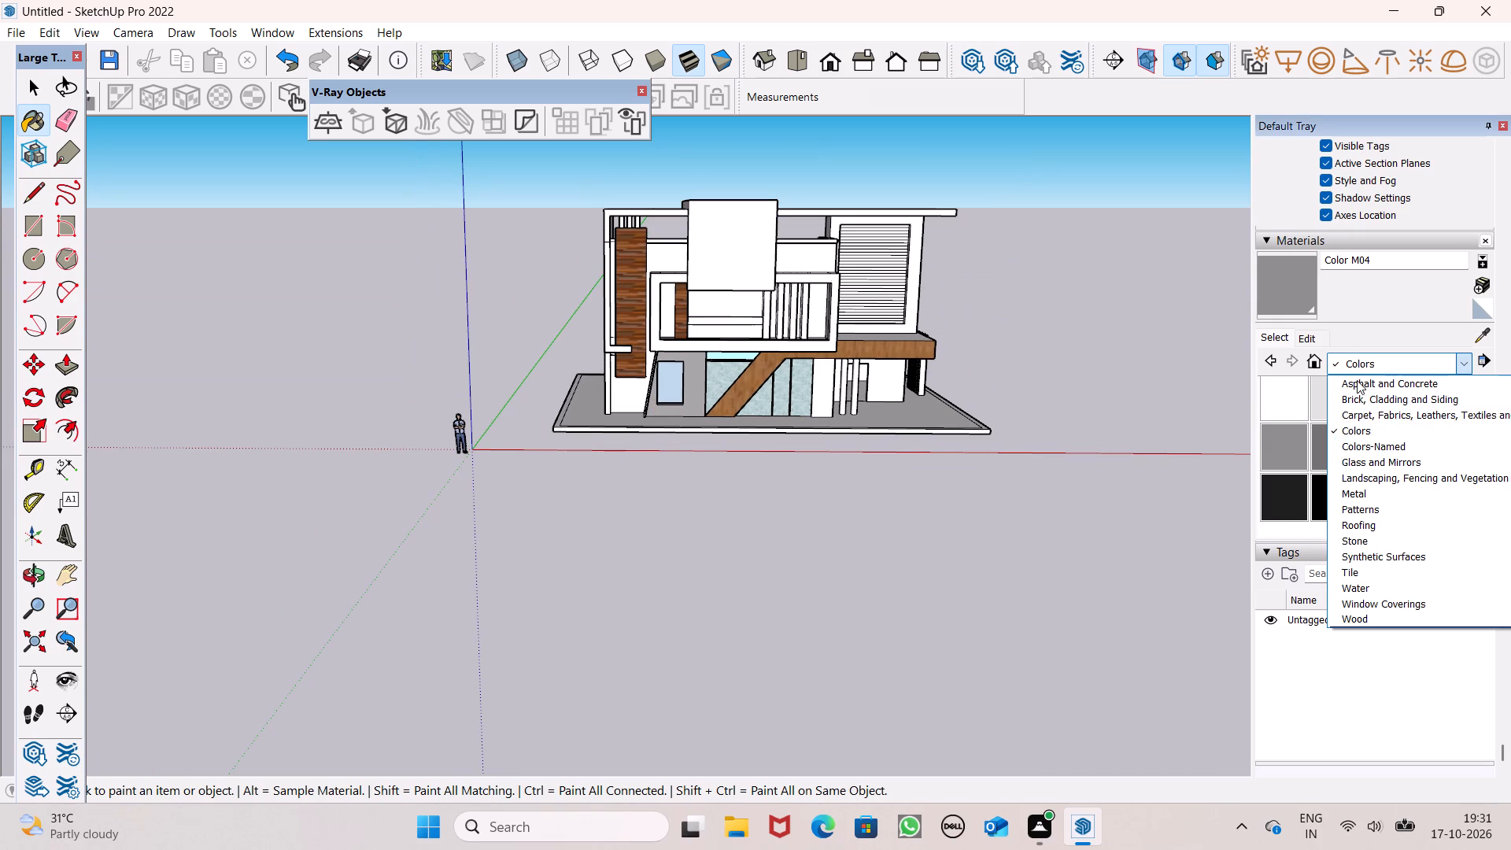
left_click(1361, 541)
left_click(1386, 411)
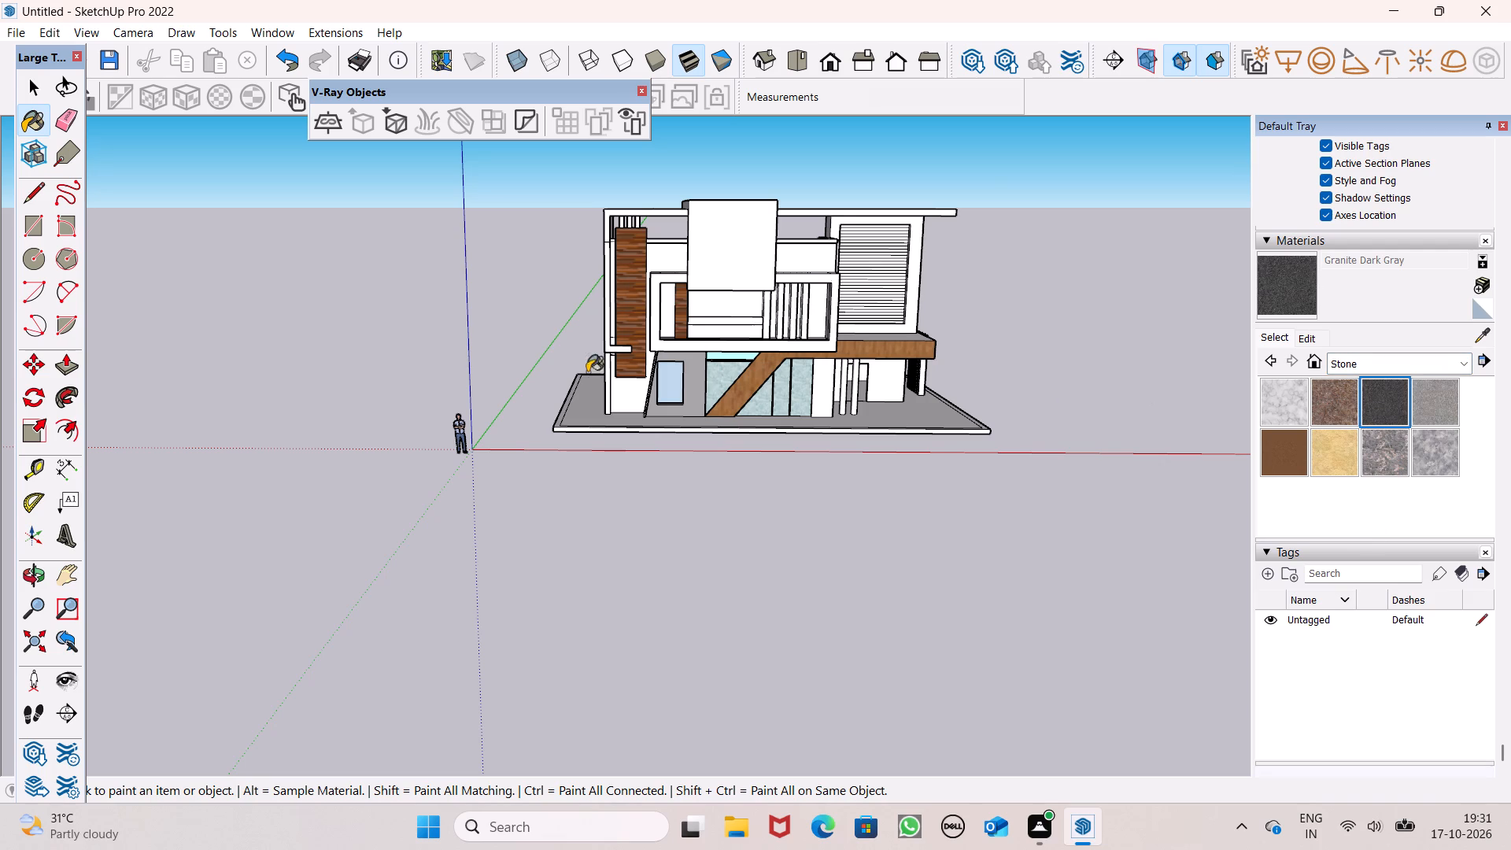
scroll(810, 301, "up", 19)
left_click(763, 309)
left_click(811, 305)
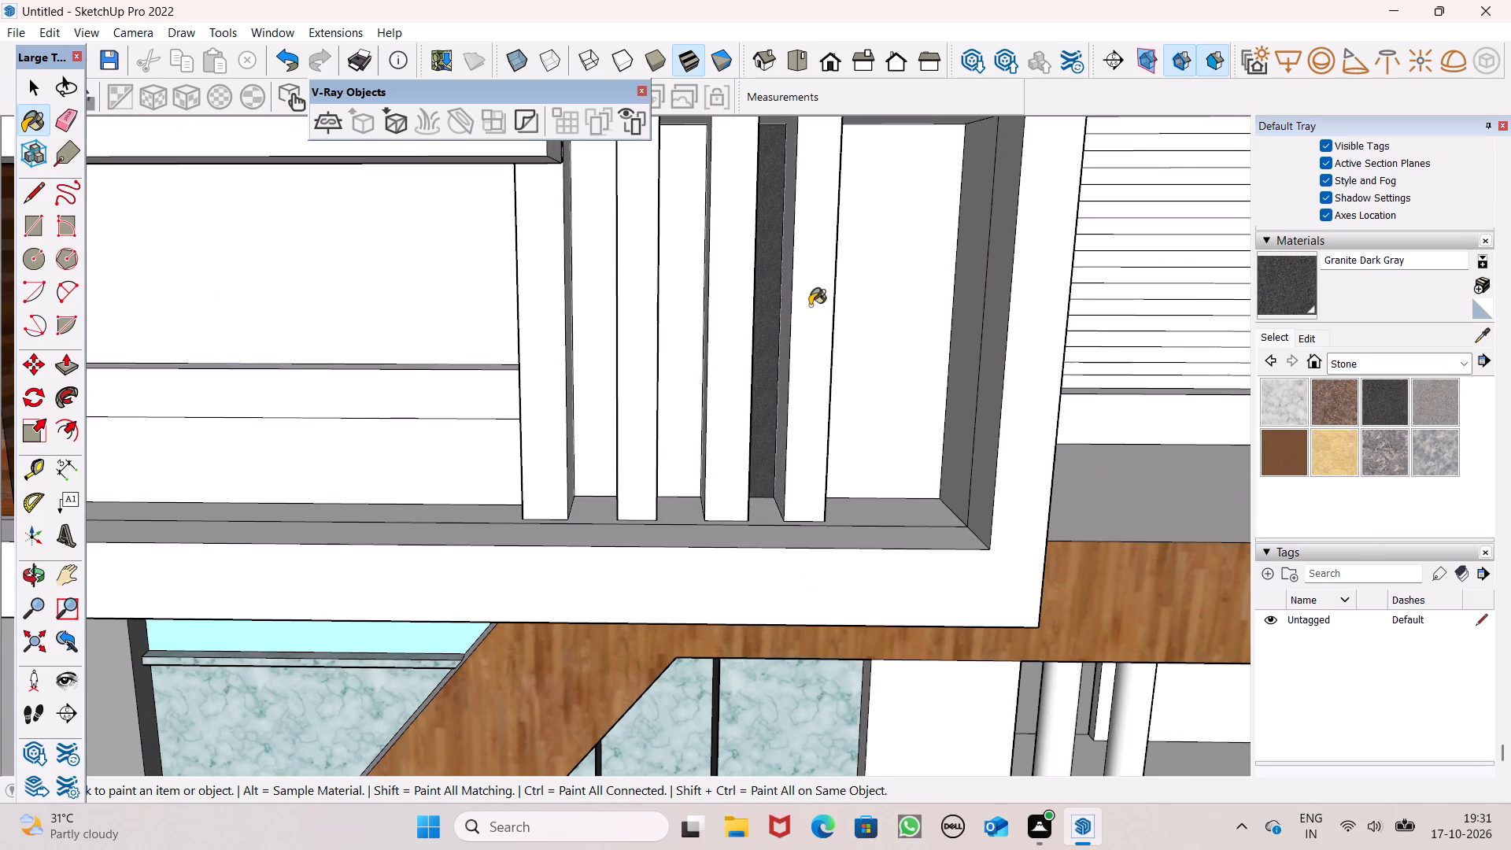
Paint both side faces of the balcony fin nearest the louvred window with Granite Dark Gray.
scroll(823, 315, "up", 1)
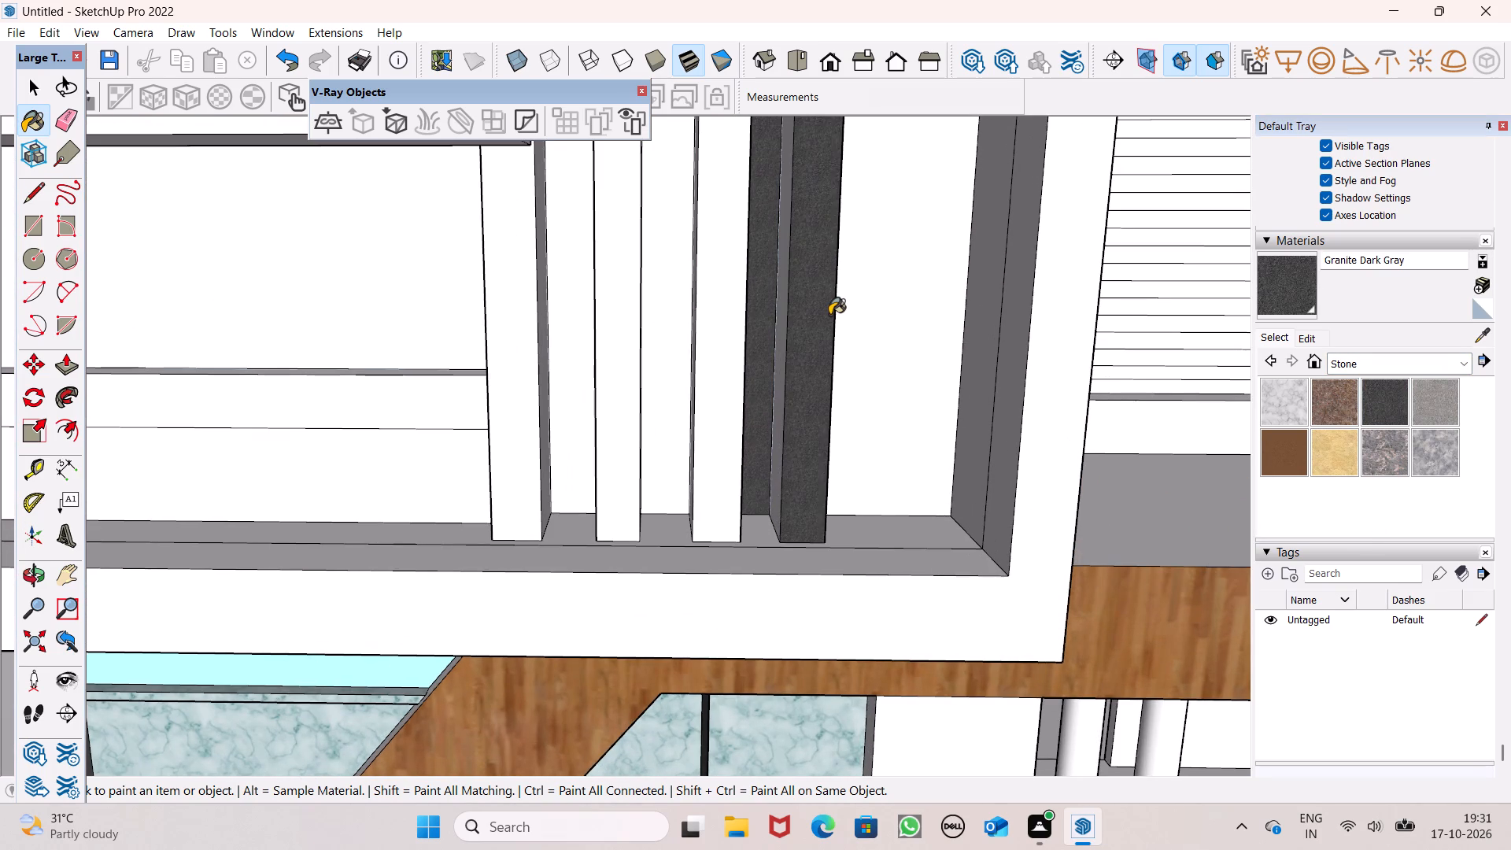
middle_click_drag(829, 315, 641, 368)
scroll(687, 353, "up", 3)
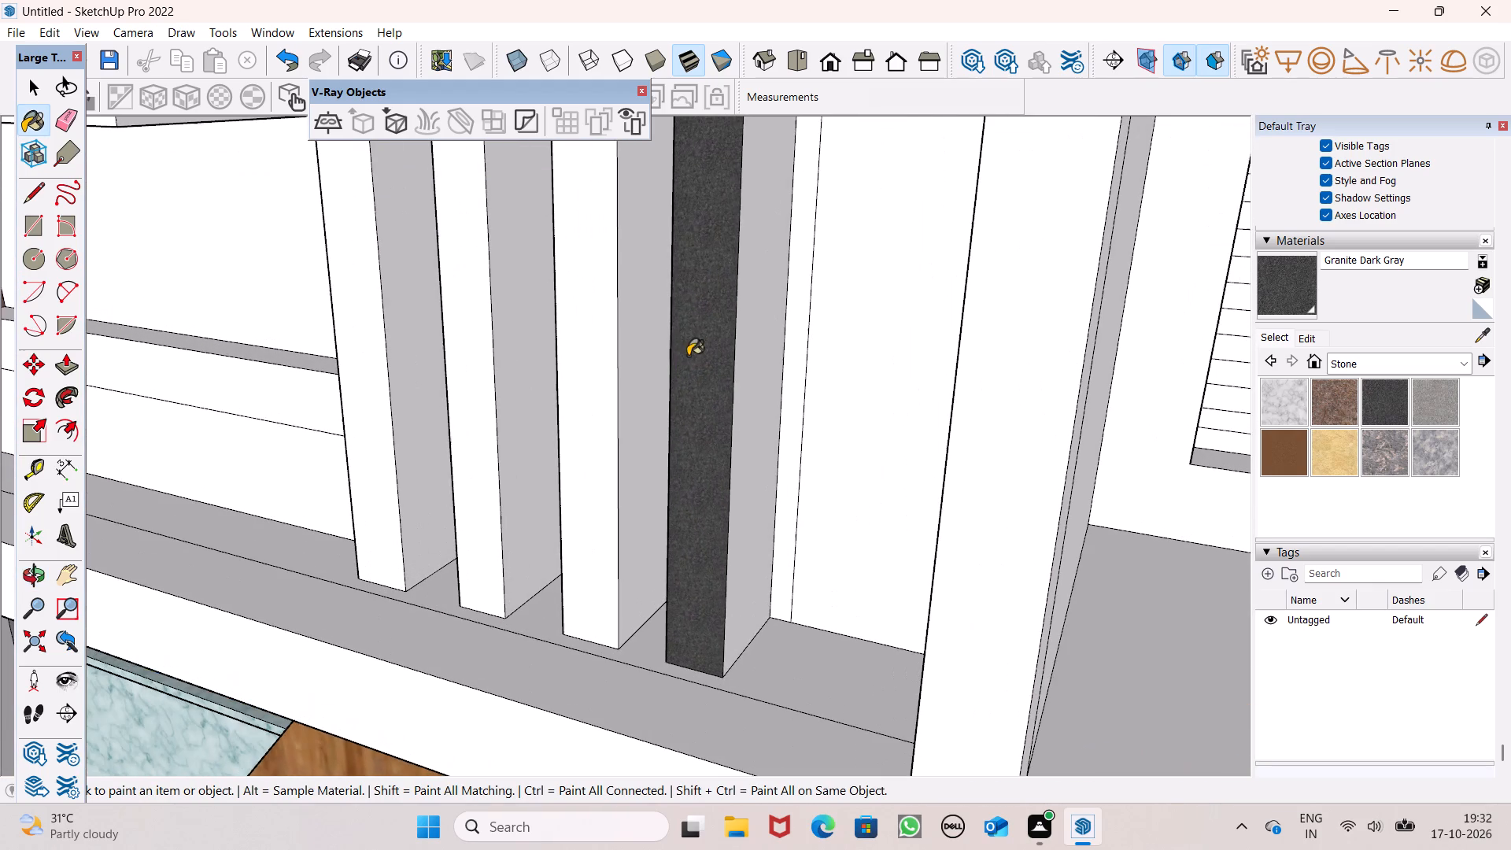
left_click(742, 358)
middle_click_drag(724, 378, 874, 356)
scroll(874, 356, "up", 1)
middle_click_drag(764, 388, 907, 412)
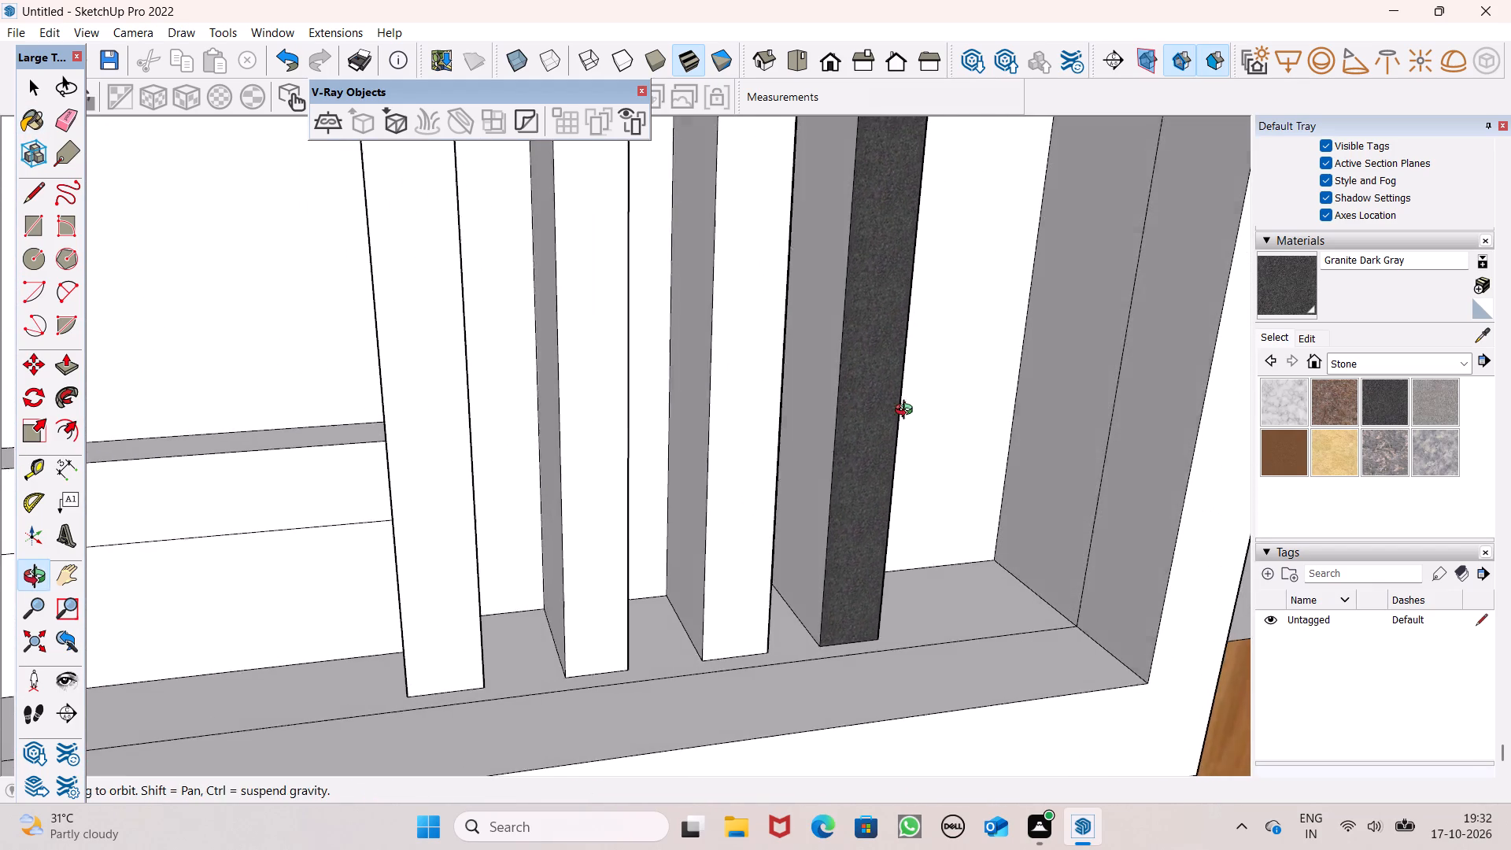
middle_click_drag(907, 412, 911, 408)
scroll(882, 405, "up", 3)
left_click(789, 365)
Paint the third fin from the wood column and the wall strip between the second and third fins with Granite Dark Gray.
left_click(676, 334)
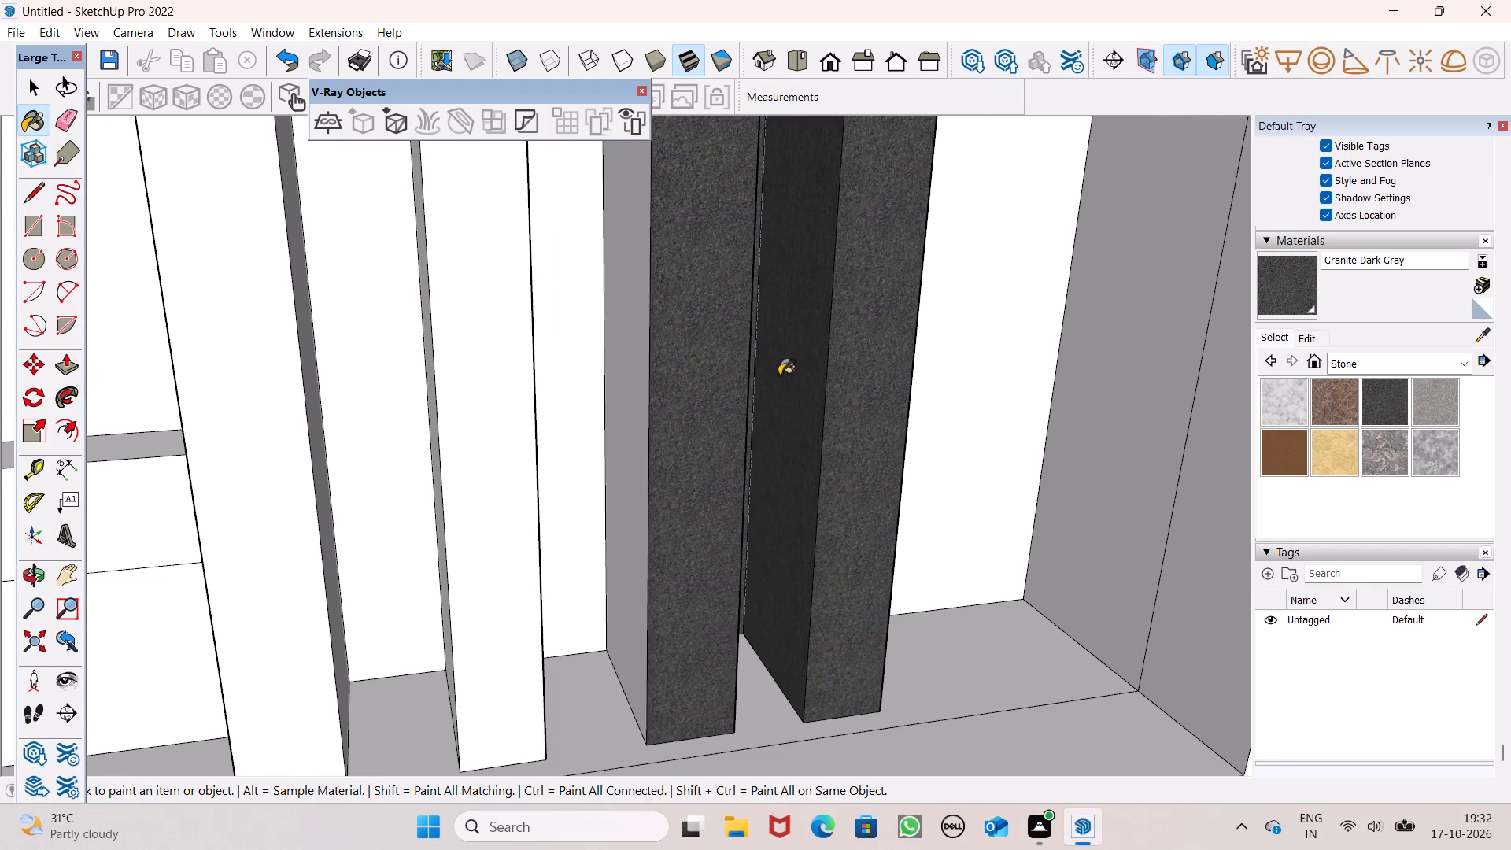
middle_click_drag(795, 384, 641, 385)
scroll(643, 394, "up", 1)
left_click(582, 354)
scroll(797, 255, "down", 6)
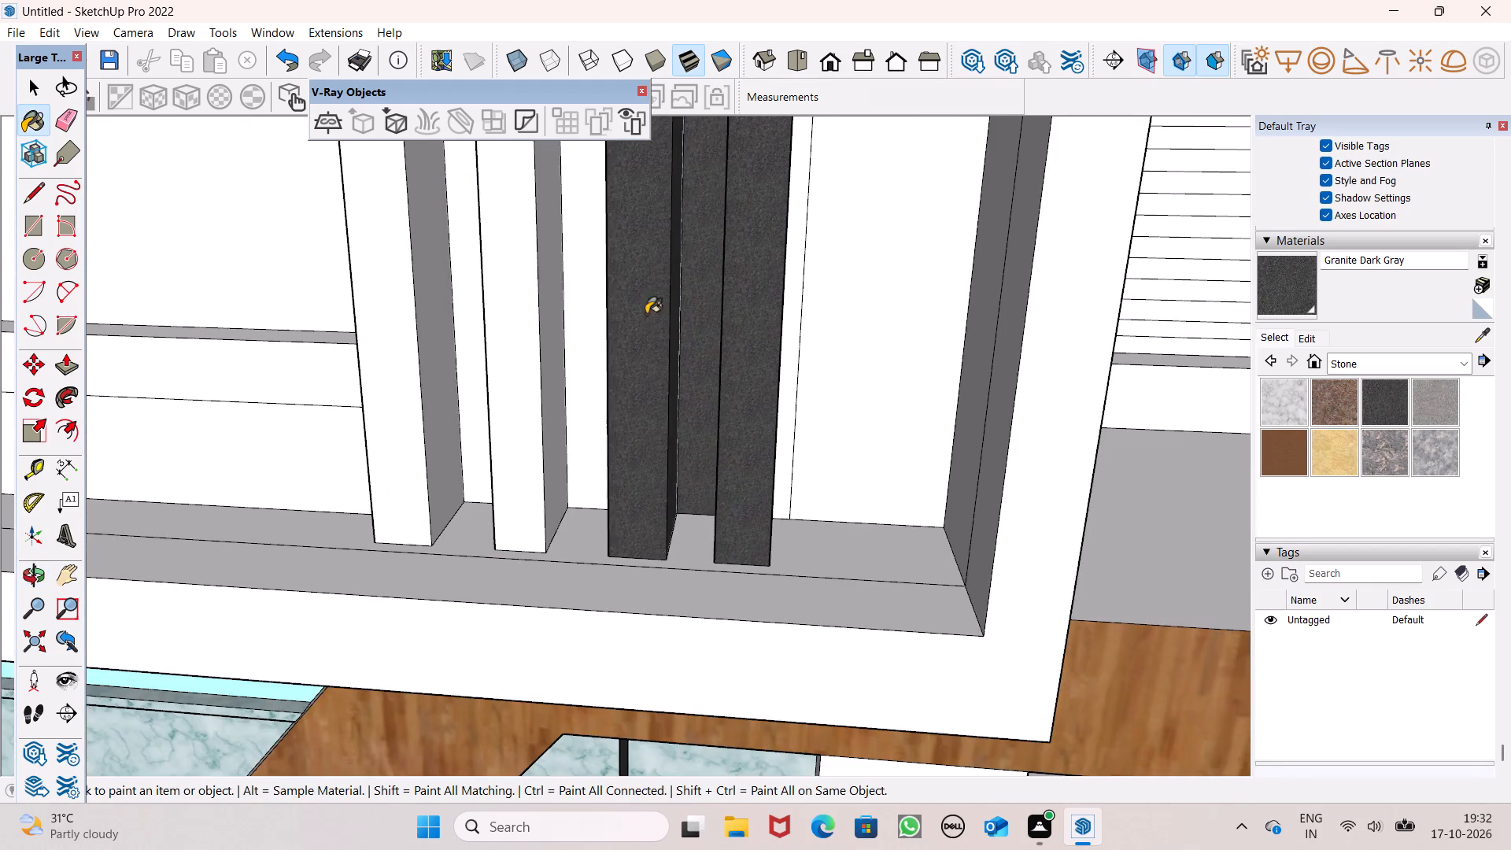
middle_click_drag(680, 322, 829, 359)
left_click(662, 285)
left_click(652, 267)
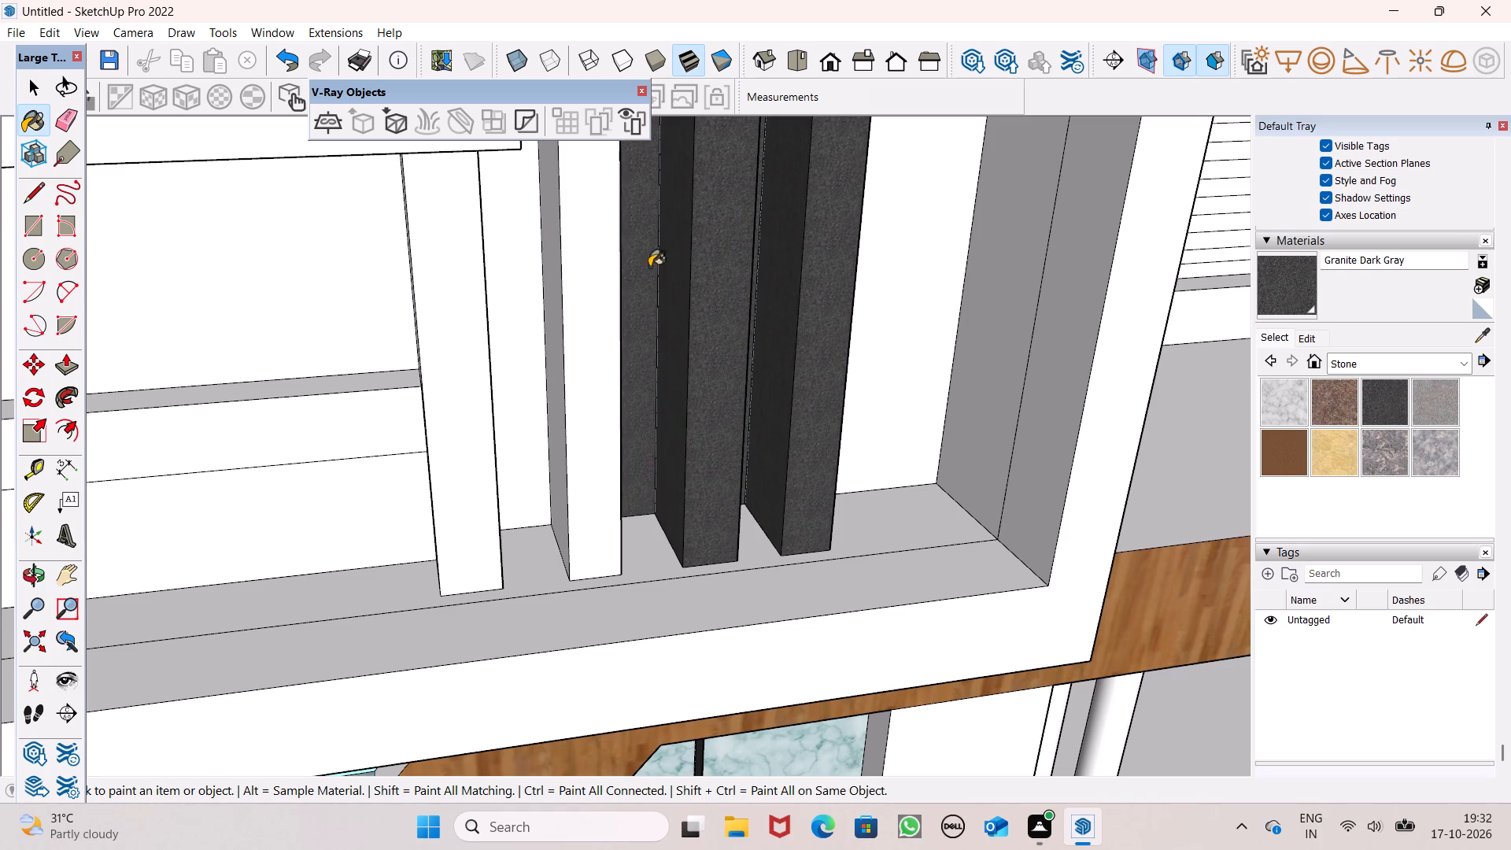
Paint the front and both side faces of the second fin from the wood column with Granite Dark Gray.
scroll(712, 334, "down", 3)
middle_click_drag(712, 357, 646, 379)
scroll(663, 343, "up", 1)
middle_click_drag(663, 343, 594, 342)
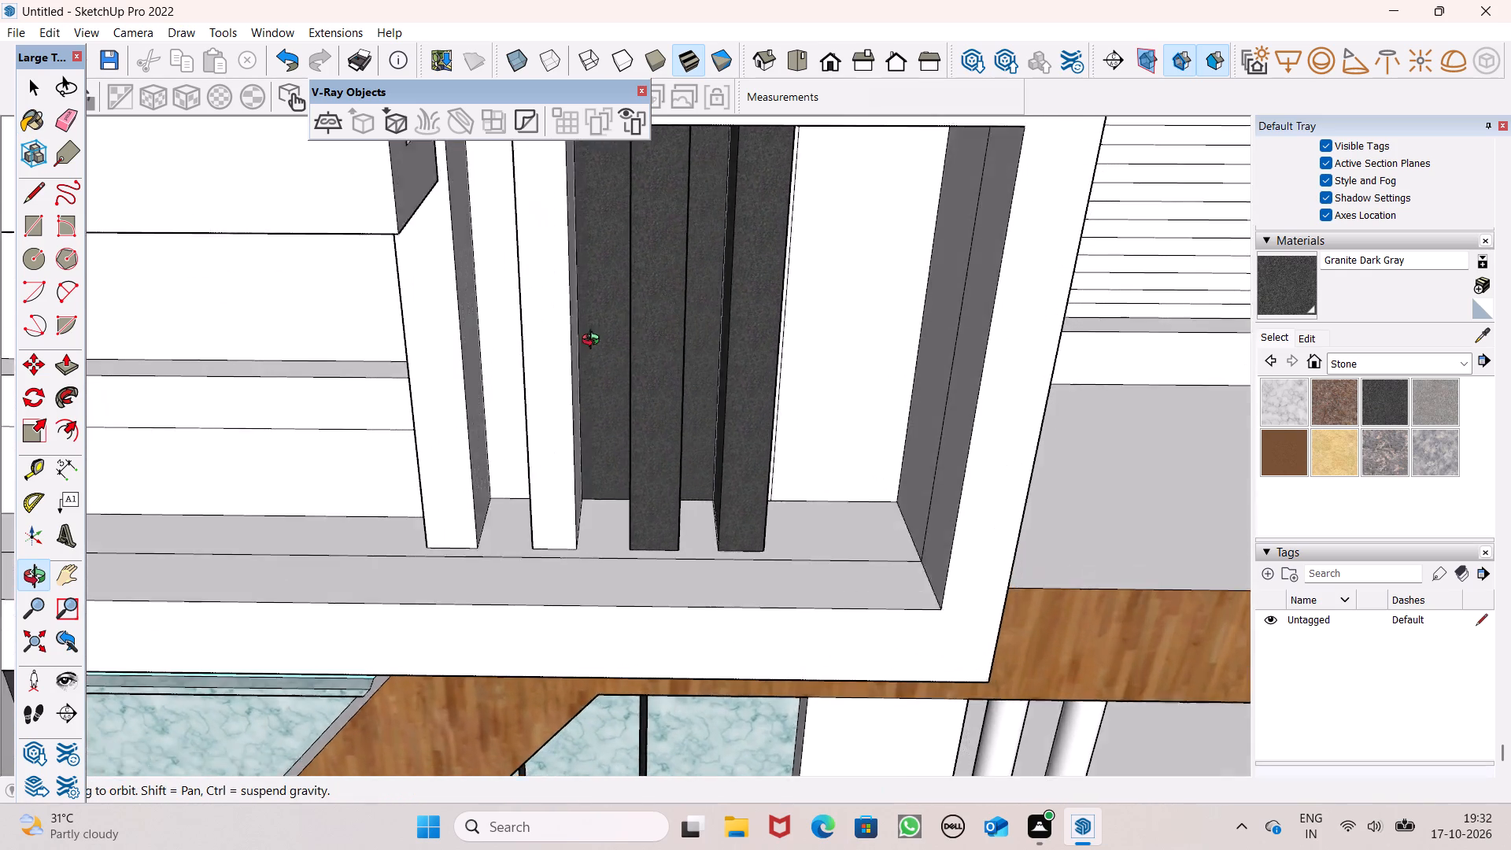
middle_click_drag(594, 342, 534, 332)
left_click(535, 318)
middle_click_drag(558, 343, 697, 243)
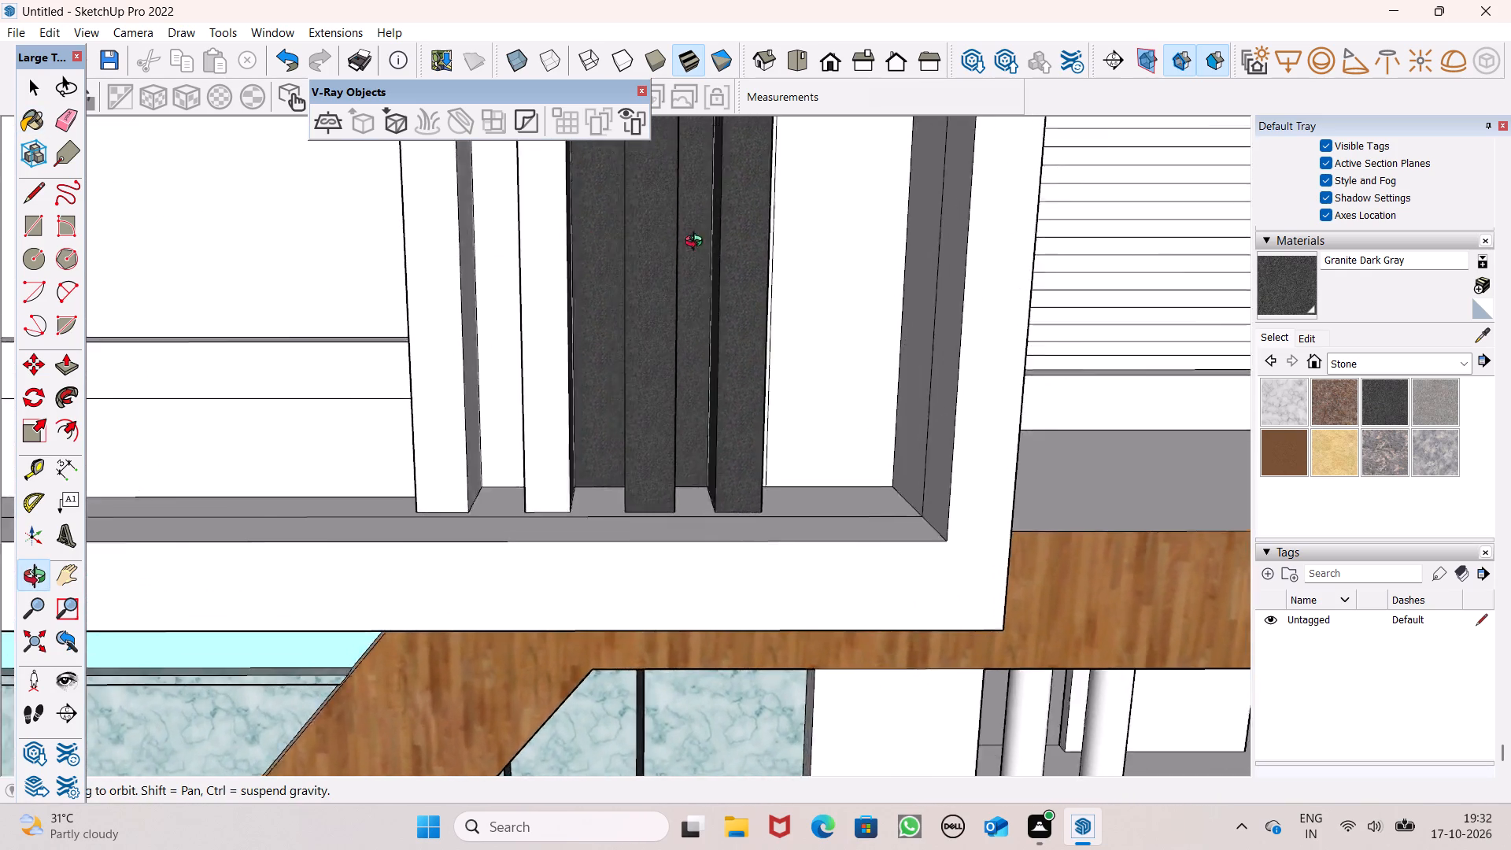
middle_click_drag(697, 243, 835, 271)
left_click(647, 279)
left_click(637, 275)
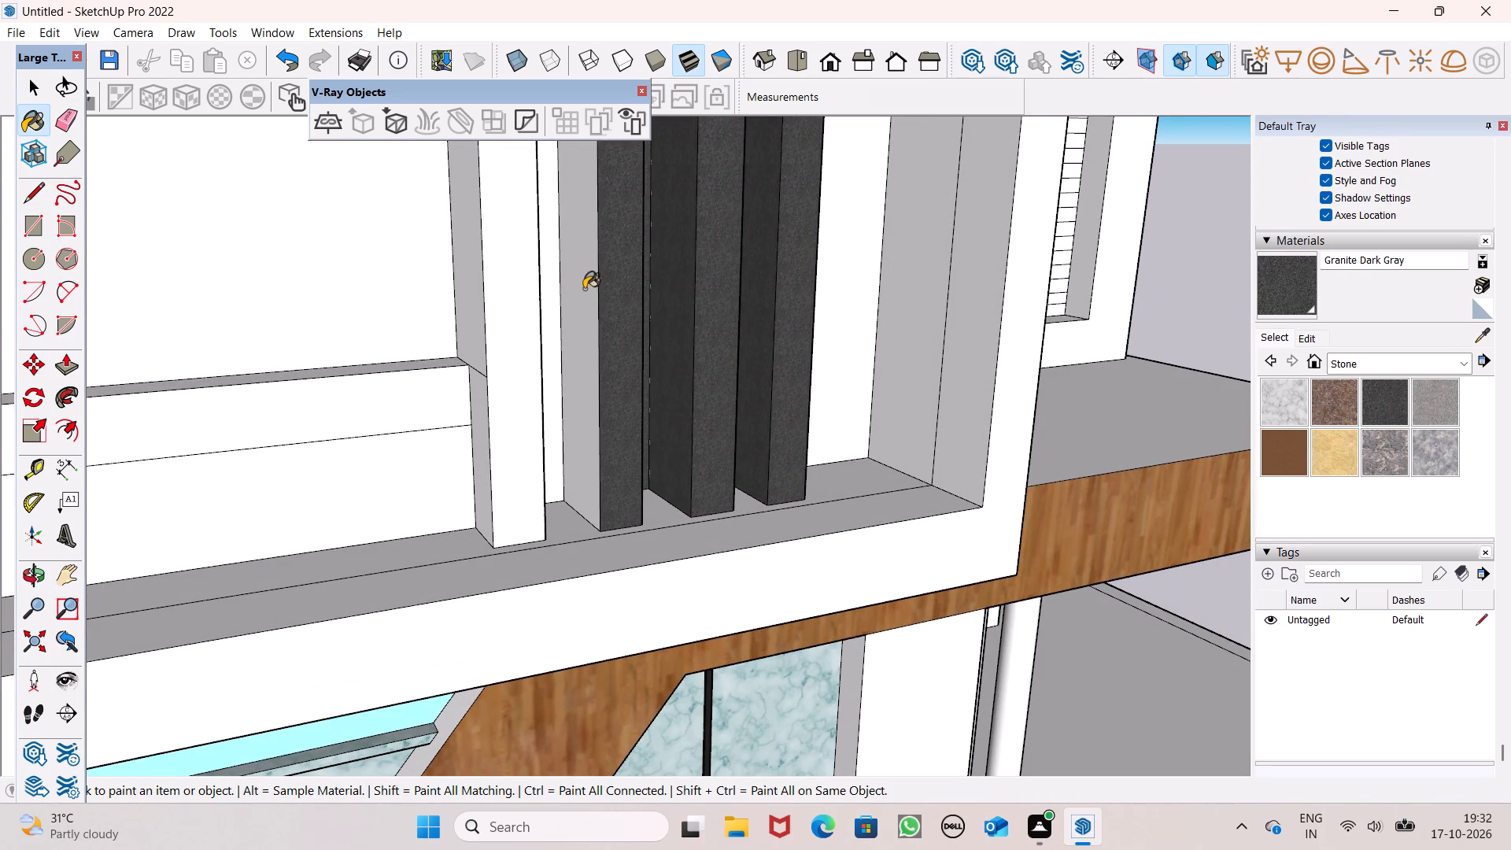
left_click(587, 286)
Paint the fin nearest the wood column, including its side above the parapet, and the wall strip behind the first gap with Granite Dark Gray.
scroll(692, 245, "down", 4)
middle_click_drag(729, 311, 621, 369)
scroll(616, 288, "down", 4)
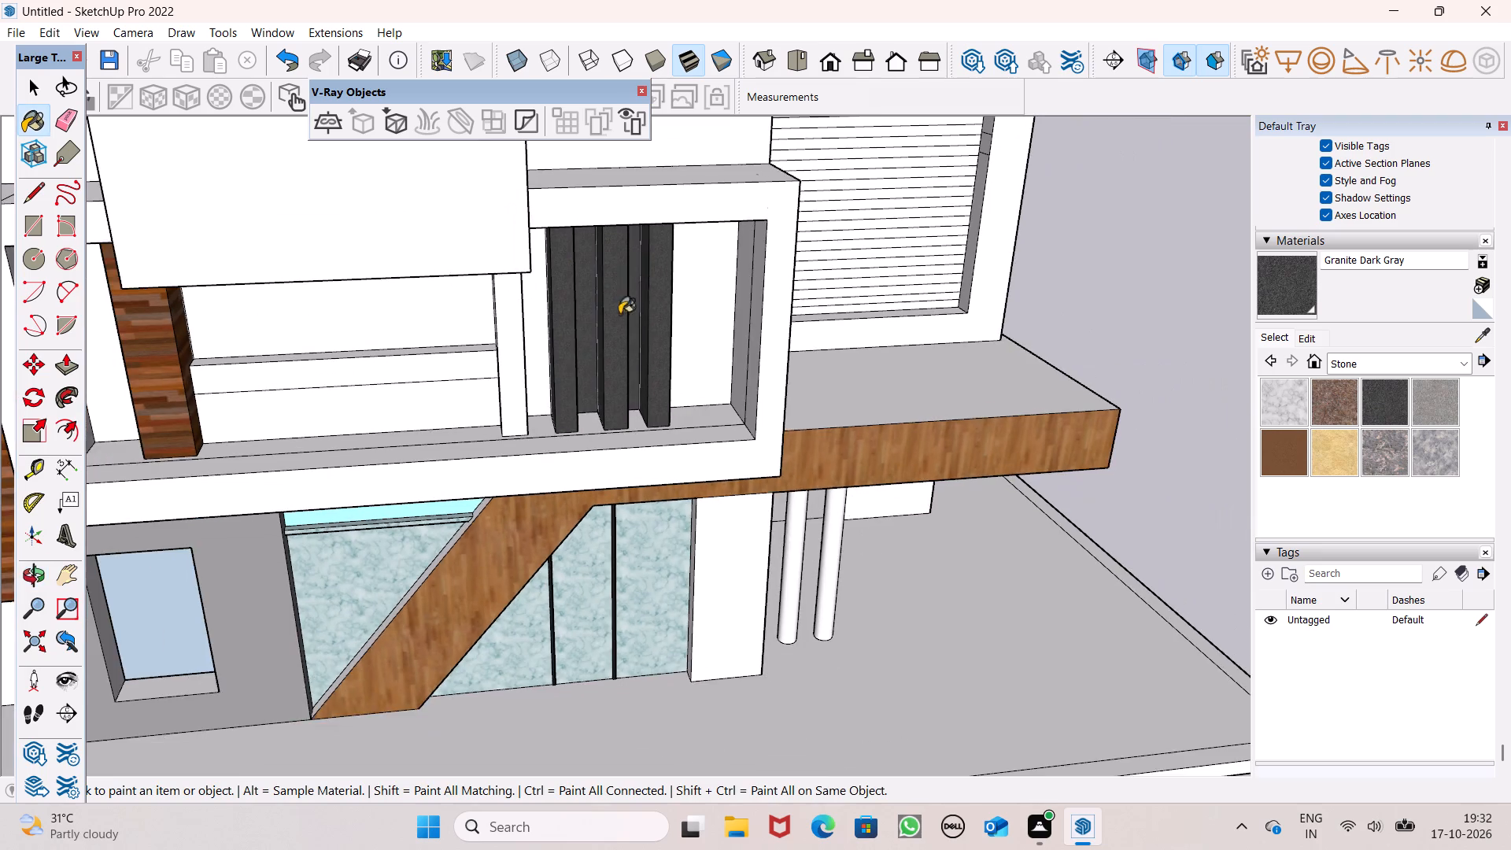
middle_click_drag(616, 316, 473, 317)
scroll(483, 309, "up", 7)
left_click(504, 296)
left_click(478, 291)
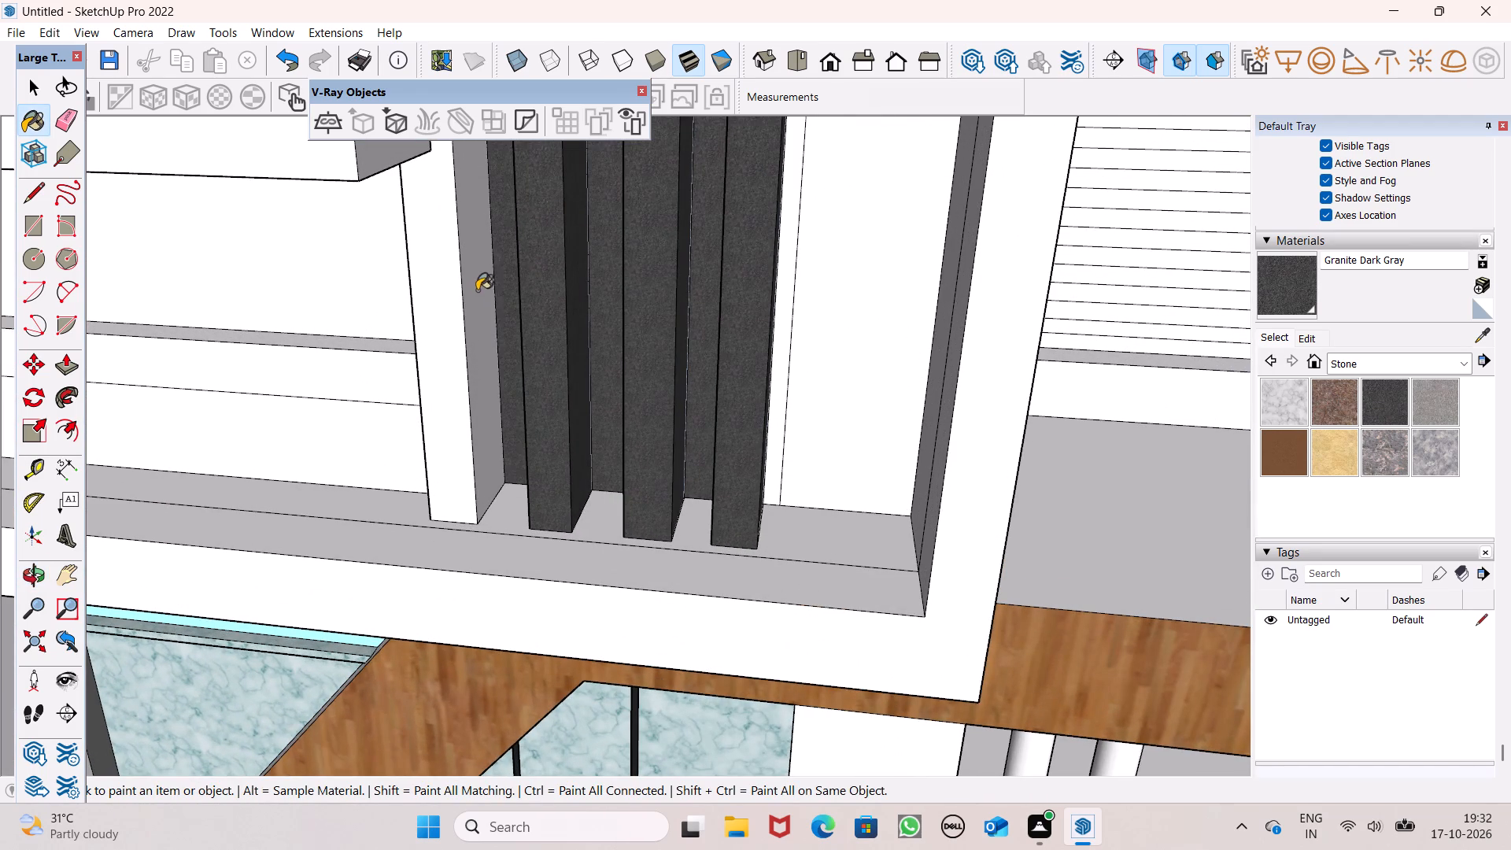
left_click(461, 272)
left_click(453, 242)
scroll(509, 201, "down", 4)
middle_click_drag(442, 261, 682, 228)
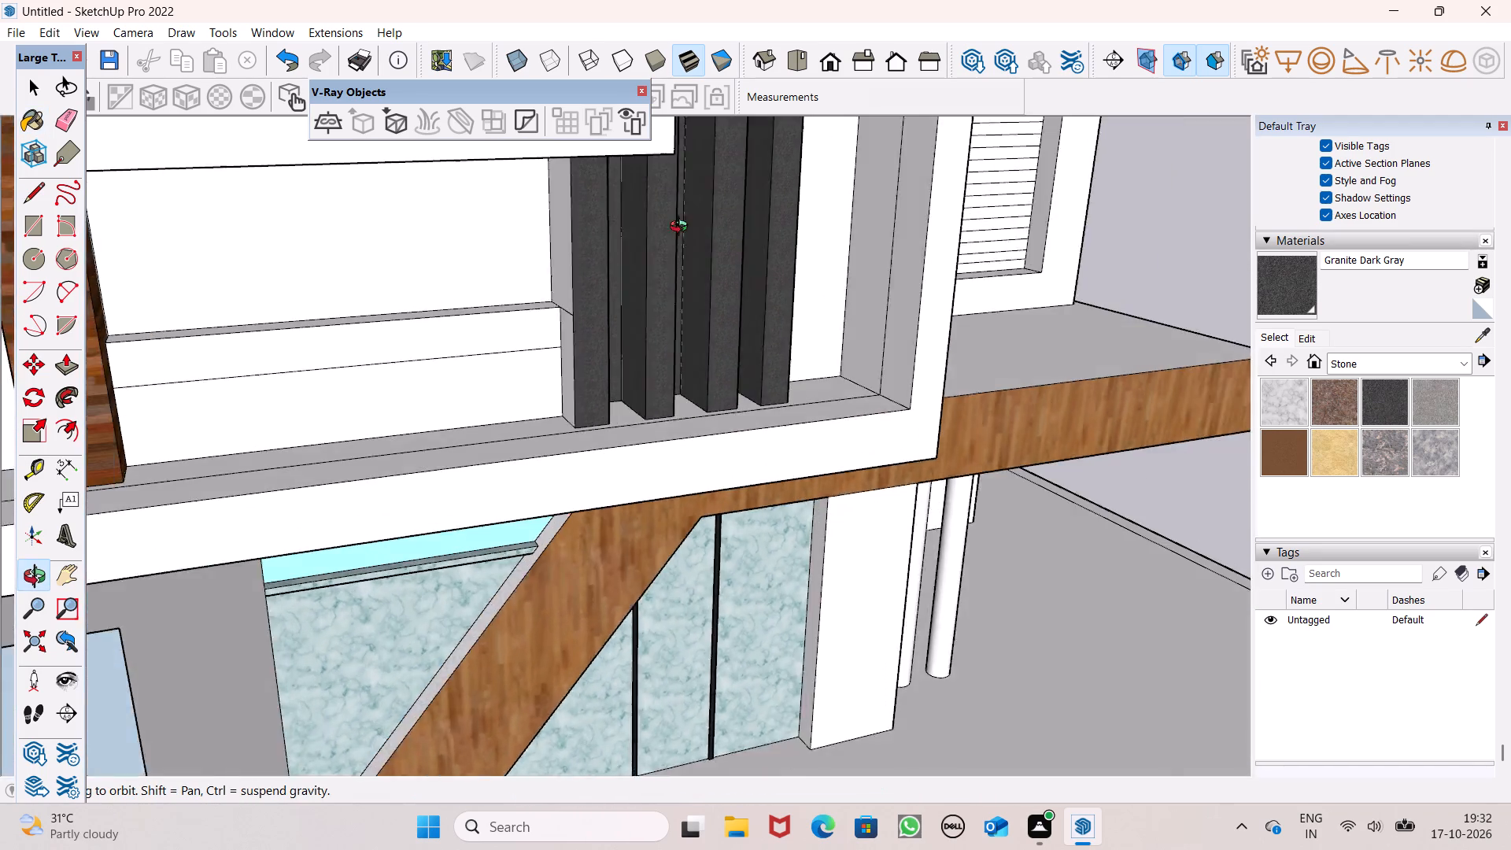
middle_click_drag(682, 228, 829, 225)
middle_click_drag(778, 278, 815, 275)
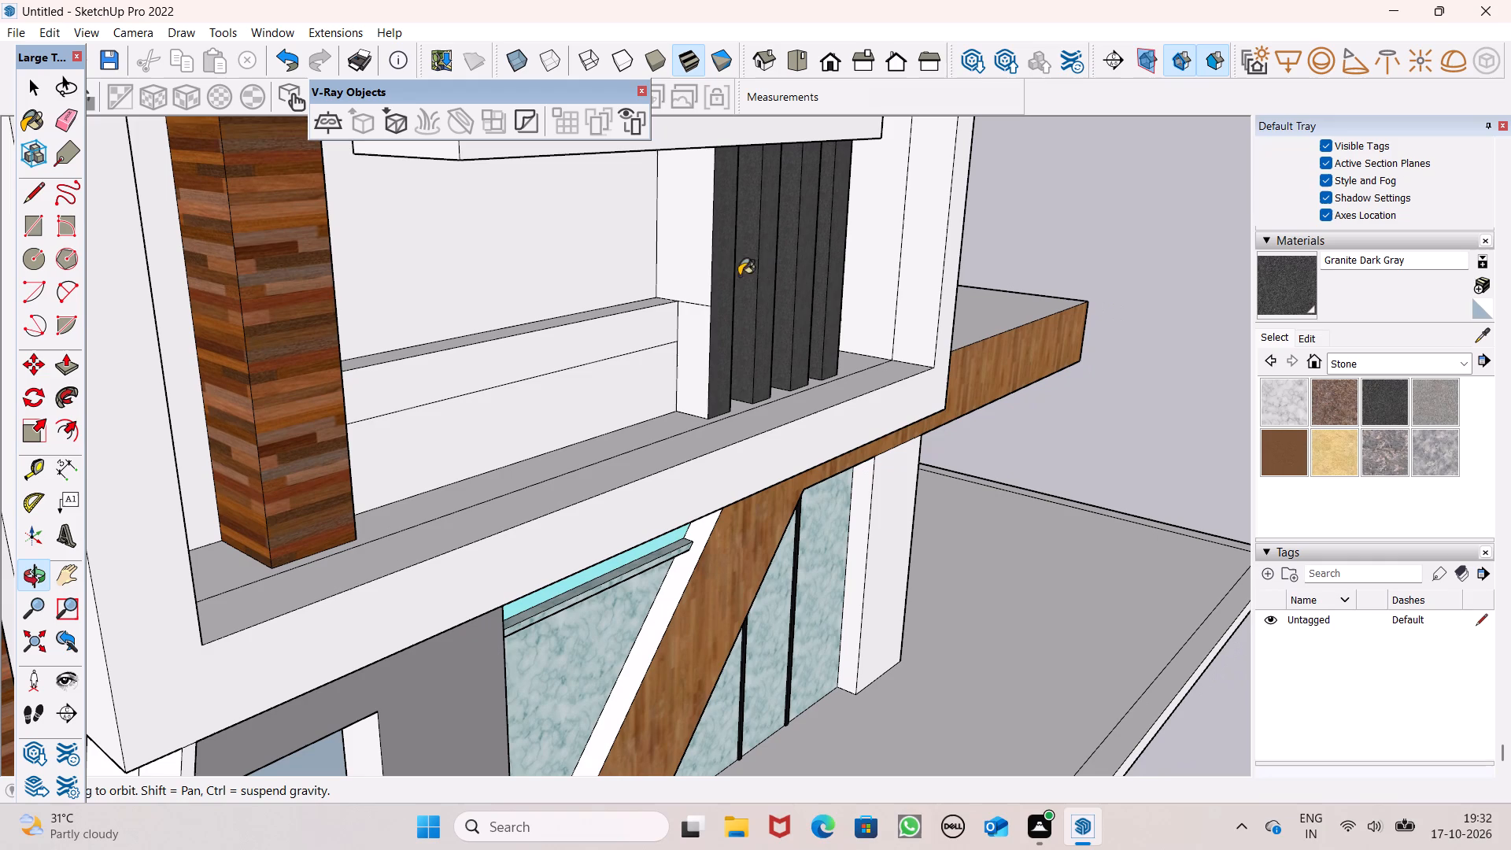
left_click(703, 261)
scroll(703, 261, "down", 3)
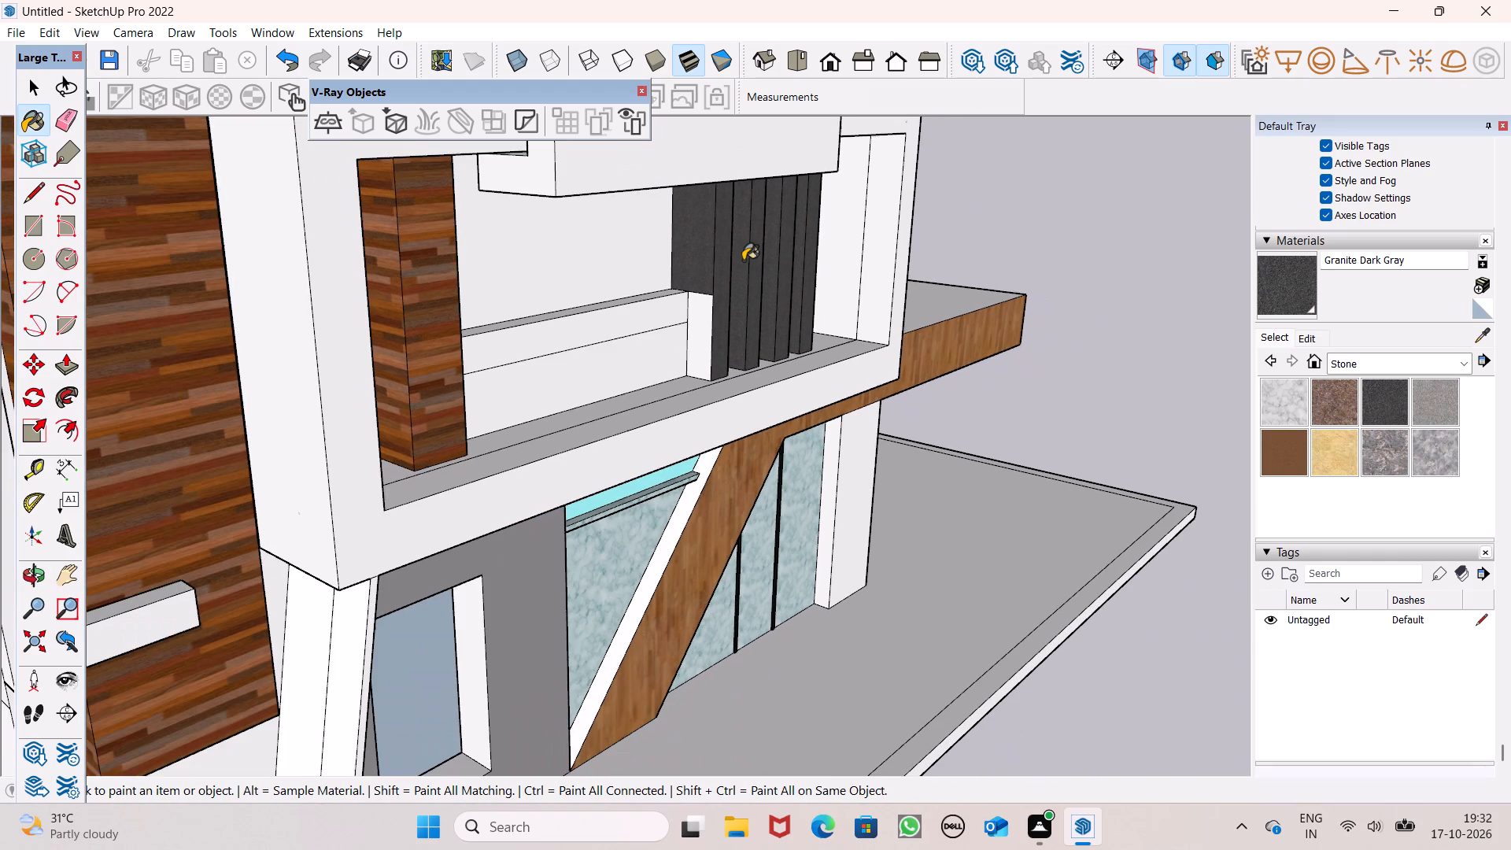
scroll(744, 263, "down", 1)
middle_click_drag(803, 290, 268, 316)
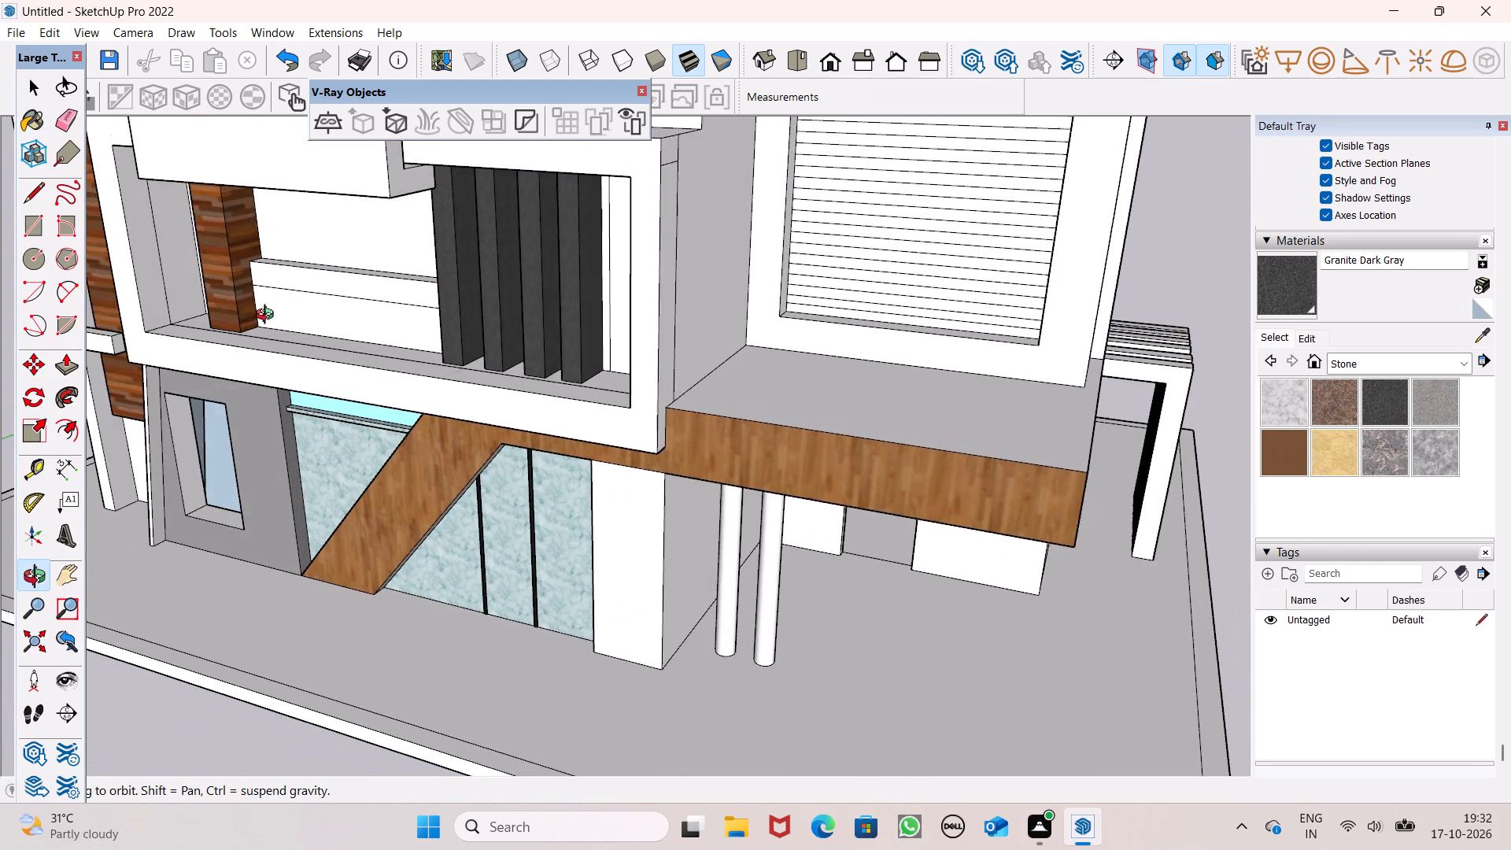
Paint the narrow strip beside the balcony fin nearest the louvred window with Granite Dark Gray.
middle_click_drag(268, 316, 264, 294)
middle_click_drag(543, 267, 626, 239)
scroll(632, 236, "up", 4)
left_click(606, 225)
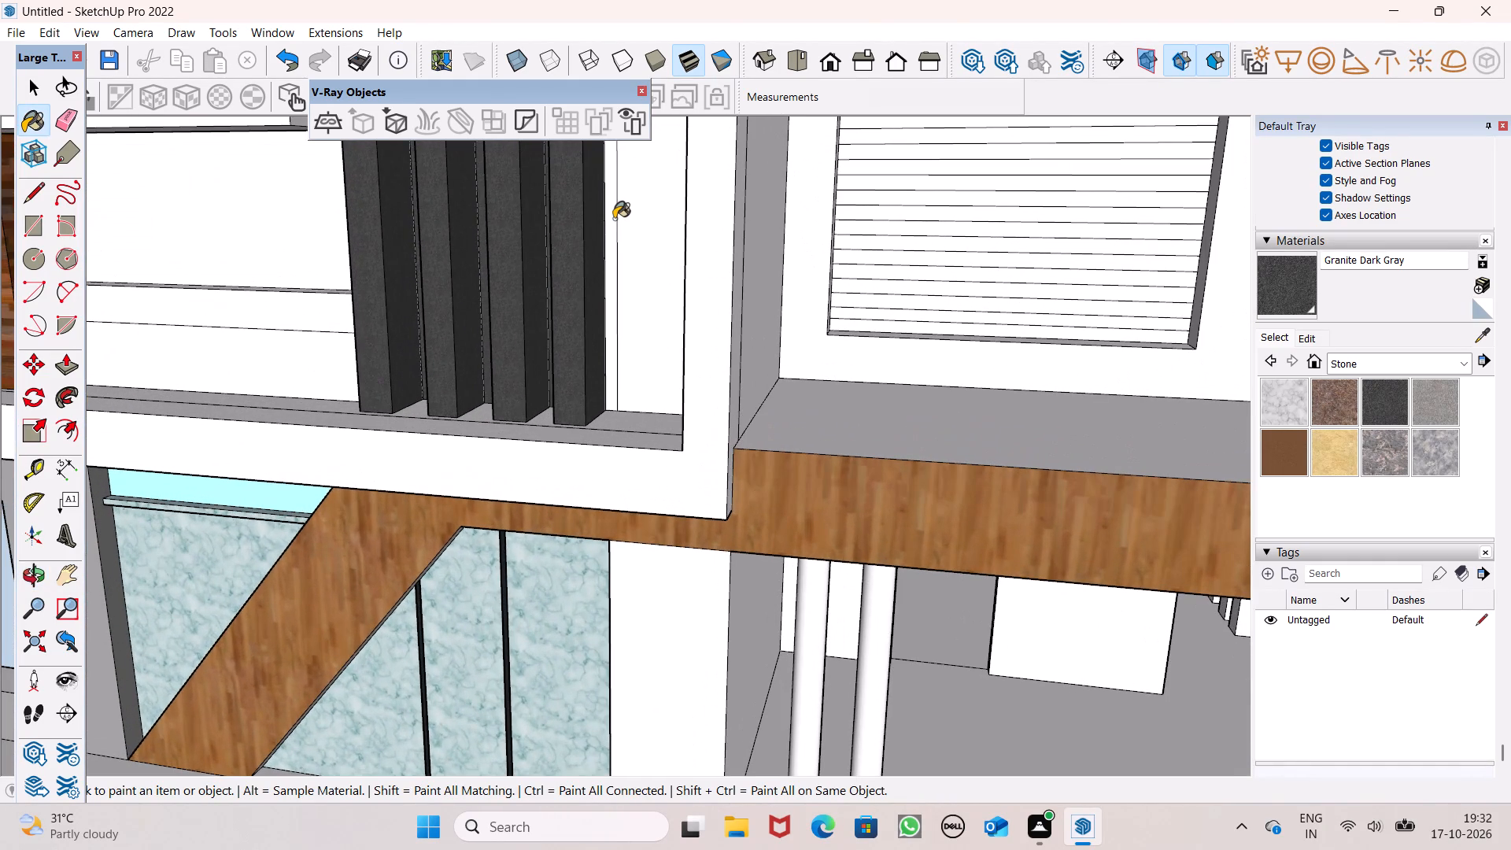
left_click(614, 219)
scroll(614, 219, "down", 2)
middle_click_drag(611, 228, 689, 258)
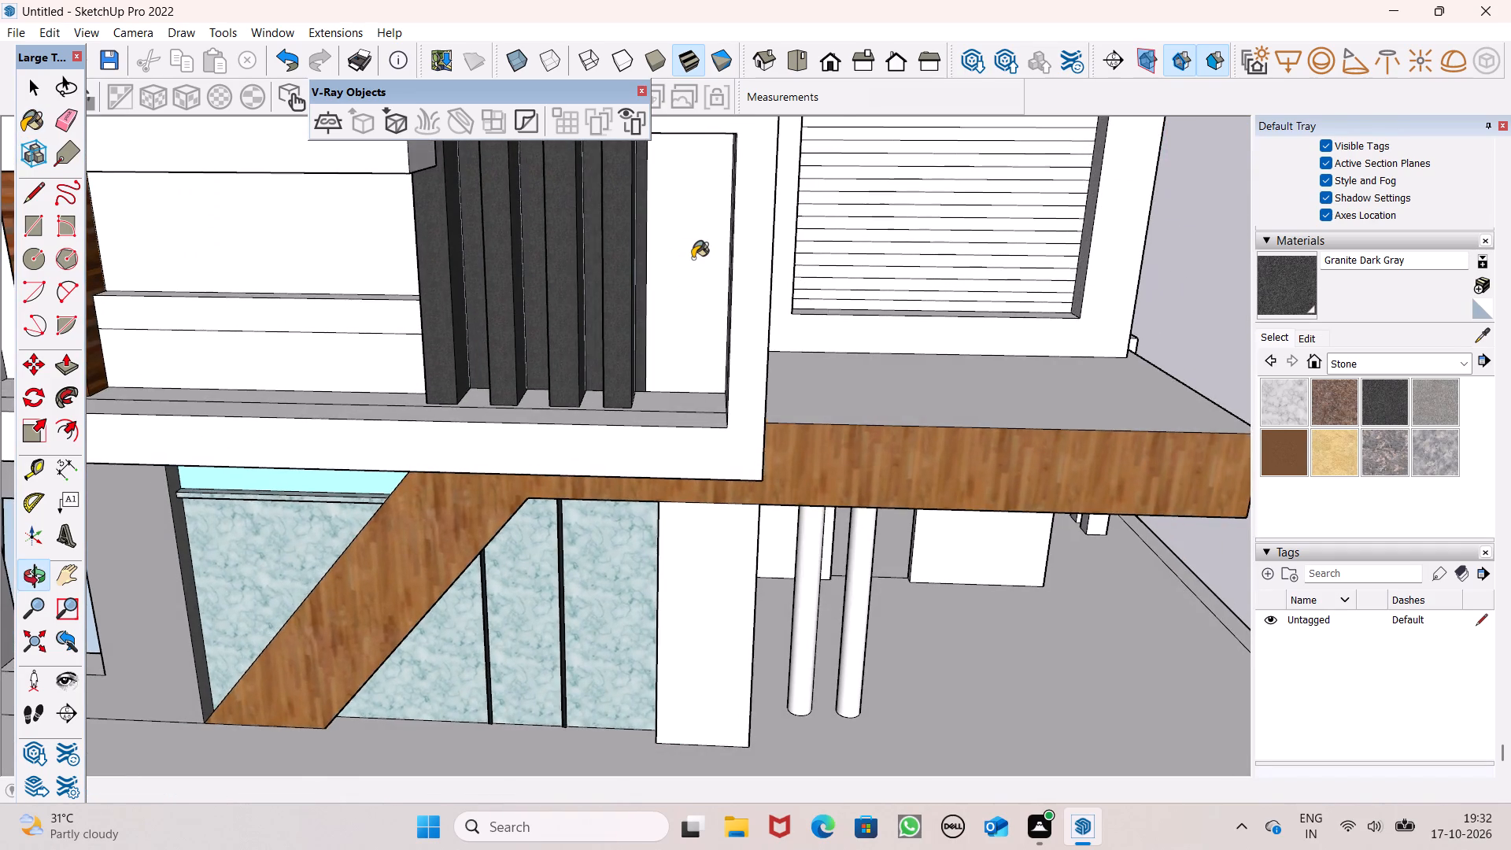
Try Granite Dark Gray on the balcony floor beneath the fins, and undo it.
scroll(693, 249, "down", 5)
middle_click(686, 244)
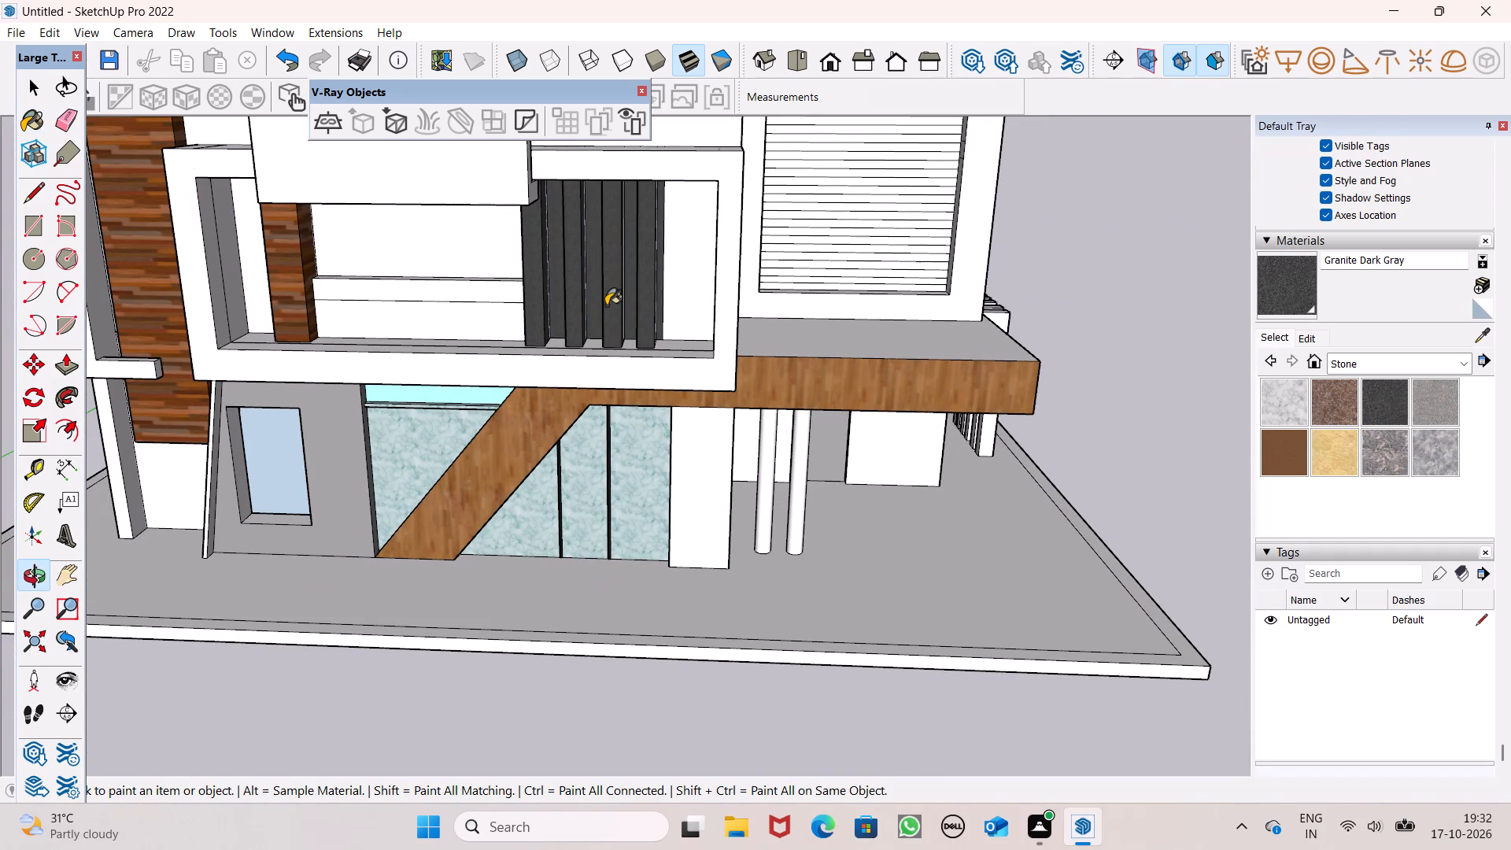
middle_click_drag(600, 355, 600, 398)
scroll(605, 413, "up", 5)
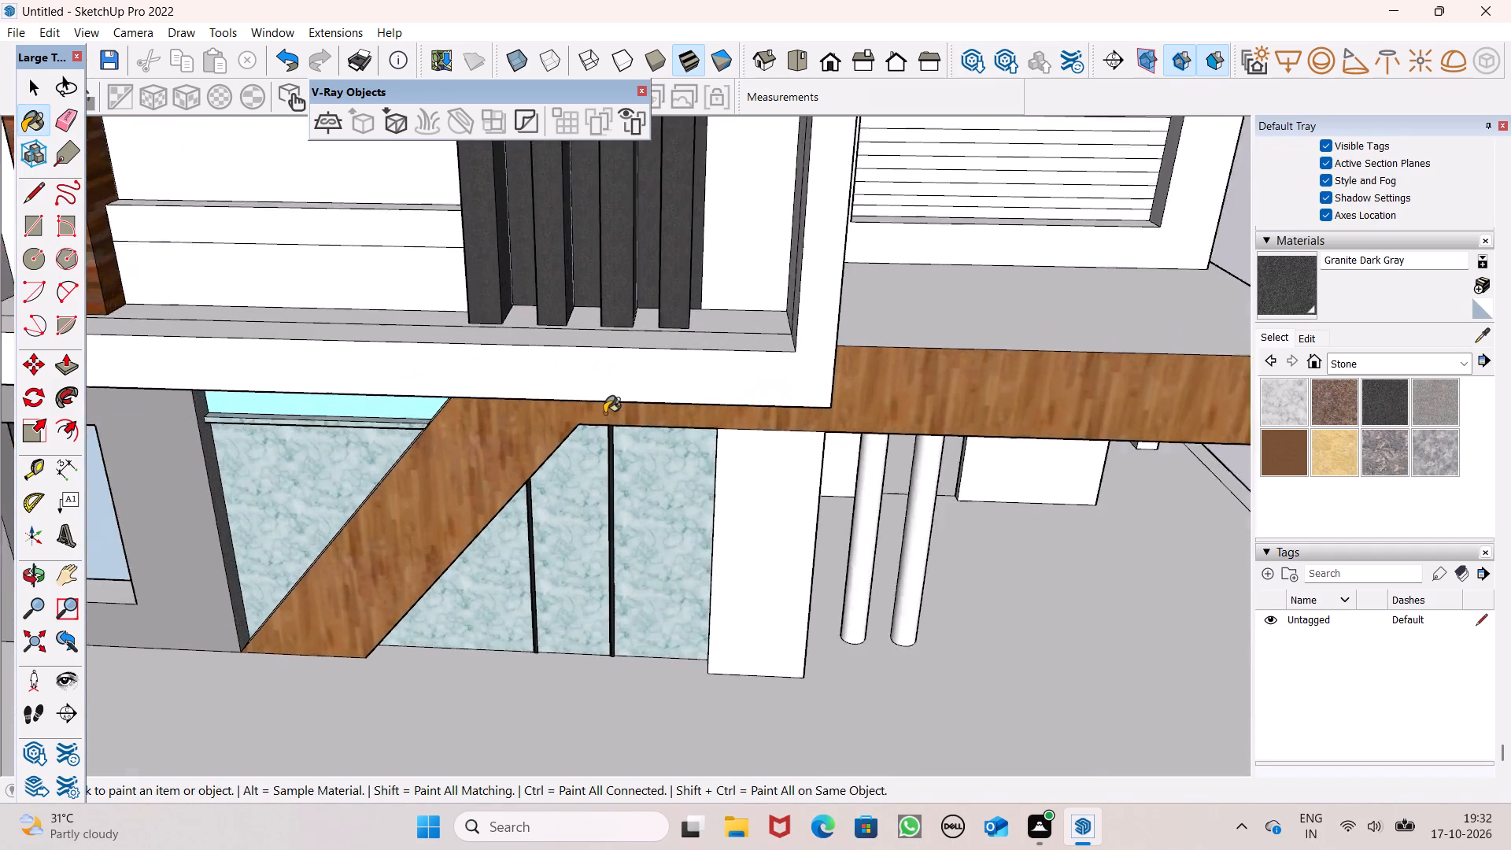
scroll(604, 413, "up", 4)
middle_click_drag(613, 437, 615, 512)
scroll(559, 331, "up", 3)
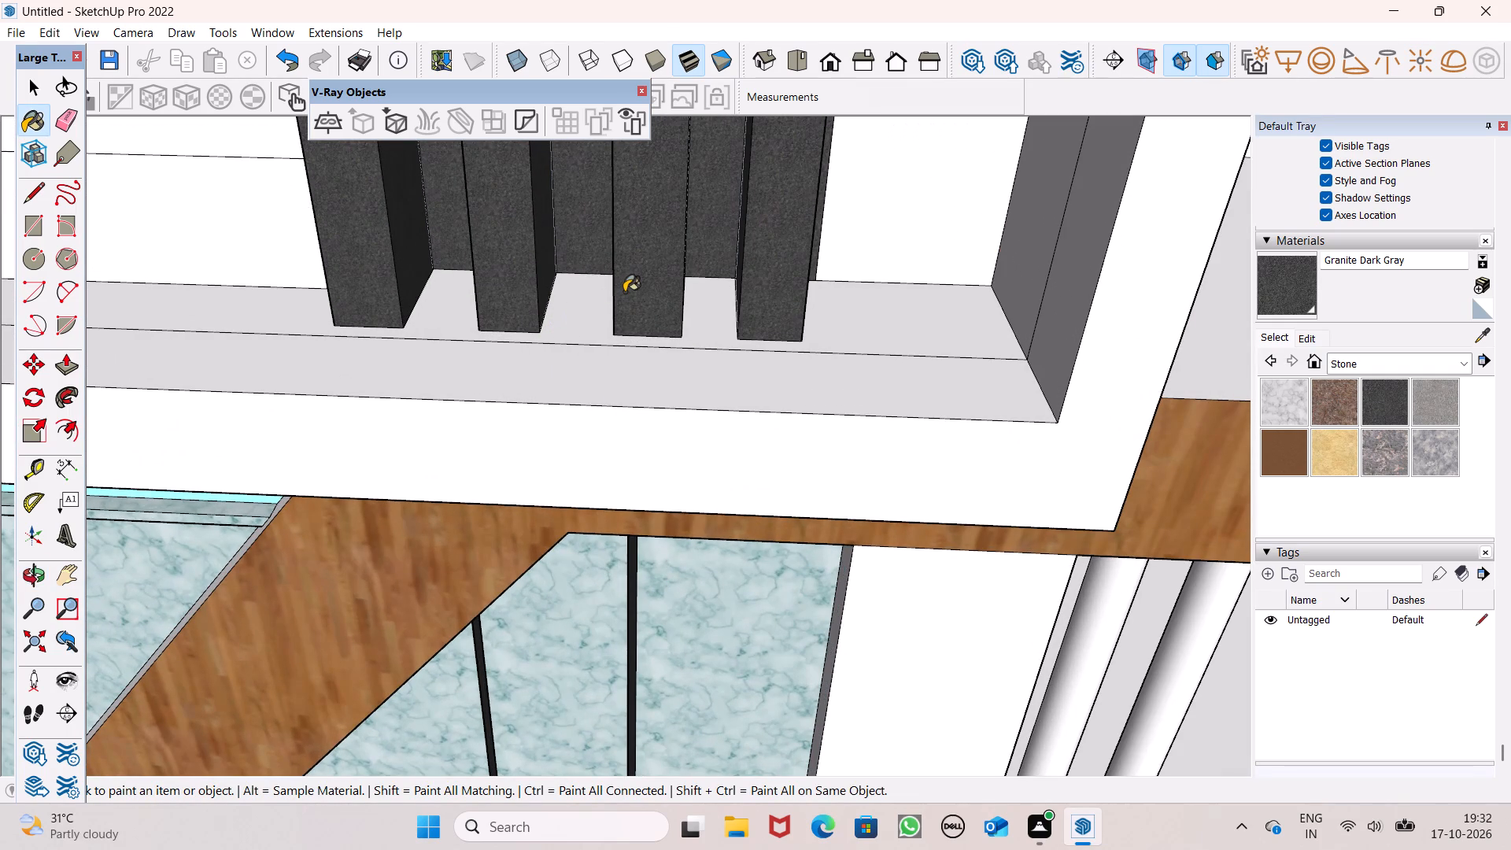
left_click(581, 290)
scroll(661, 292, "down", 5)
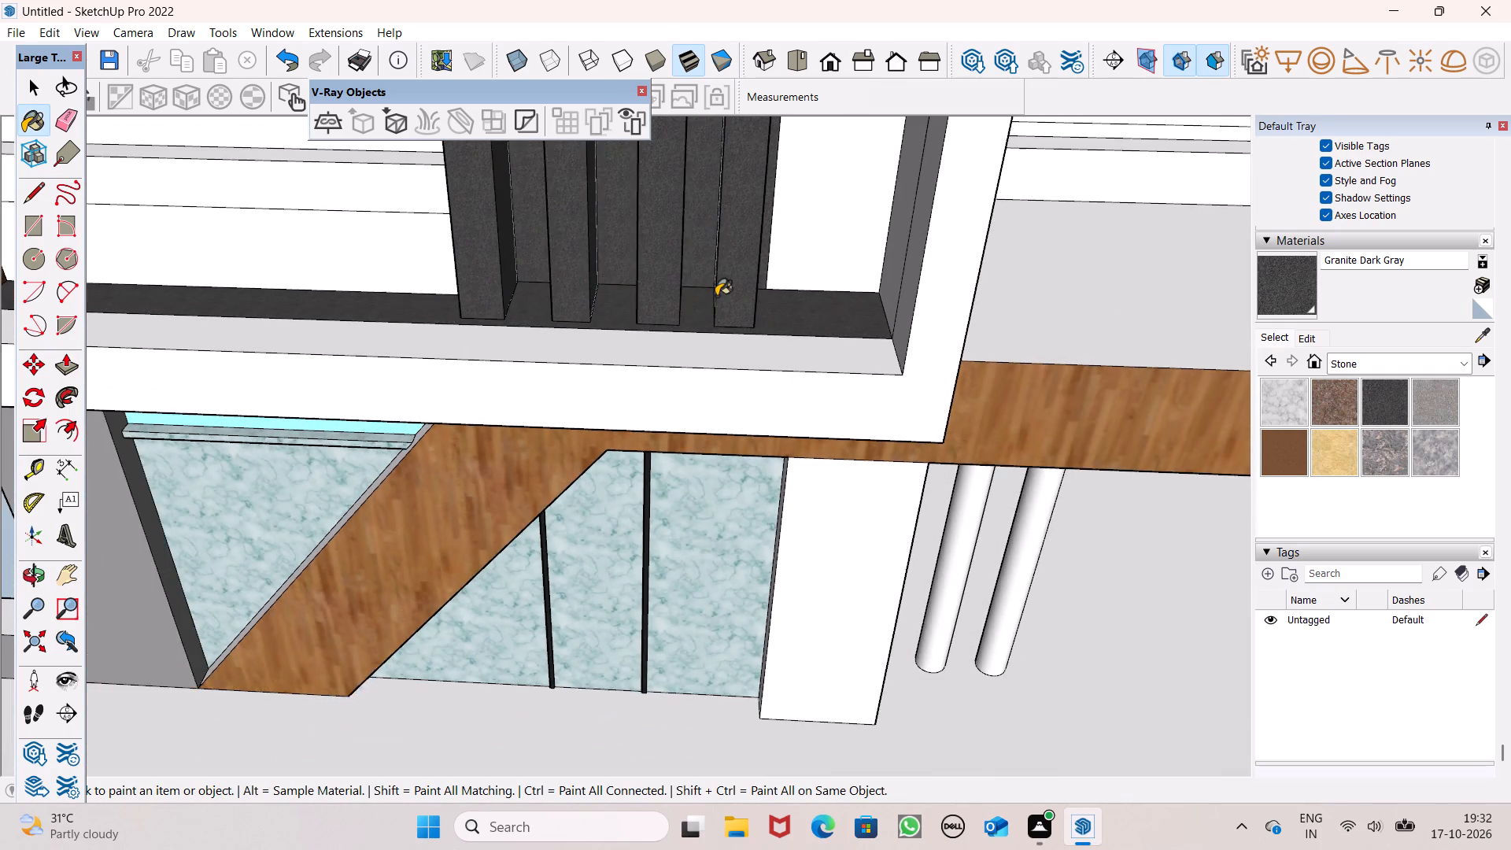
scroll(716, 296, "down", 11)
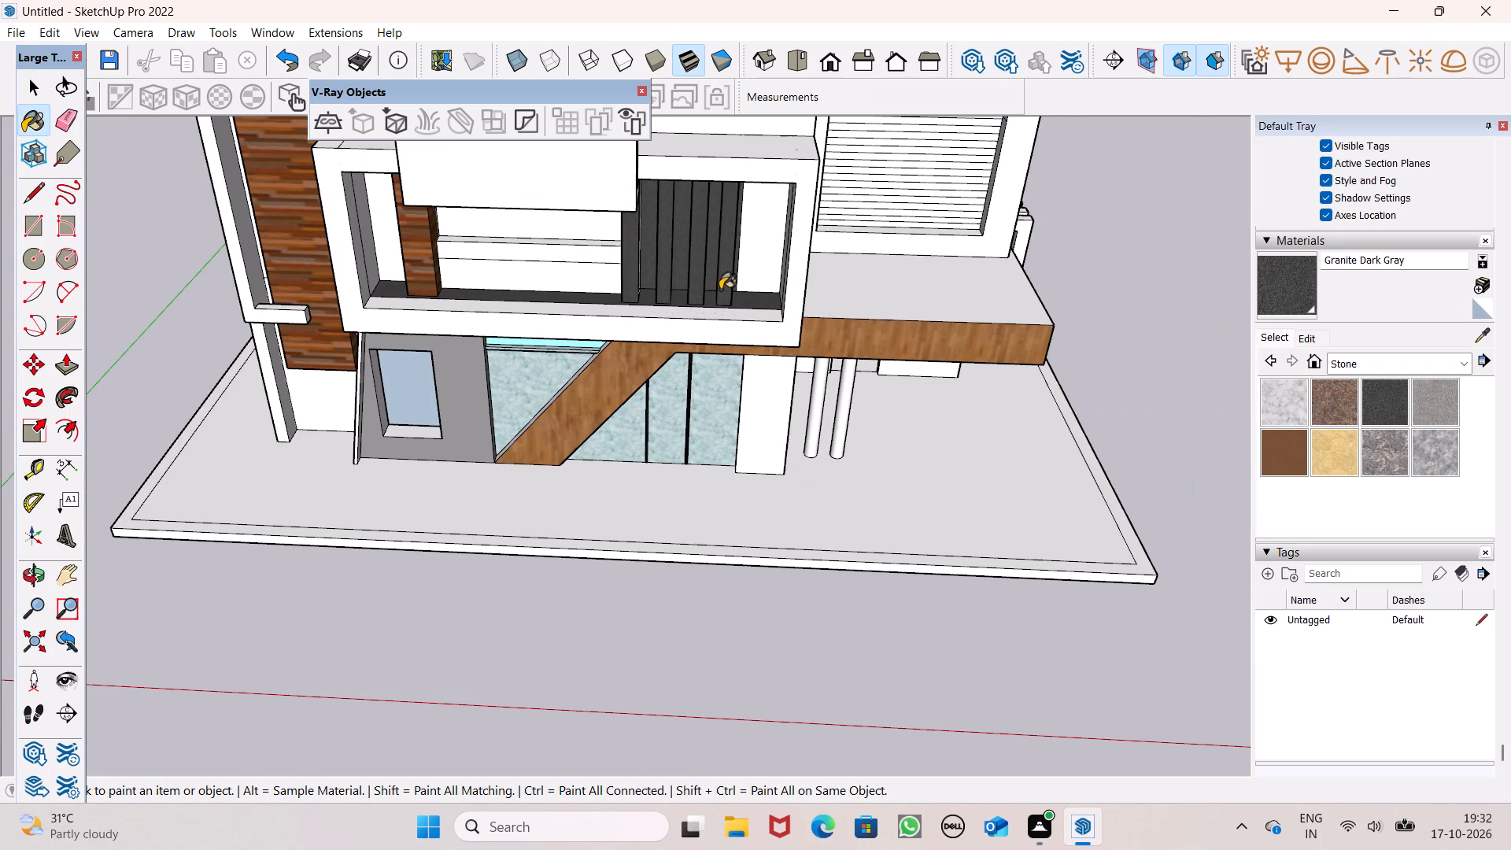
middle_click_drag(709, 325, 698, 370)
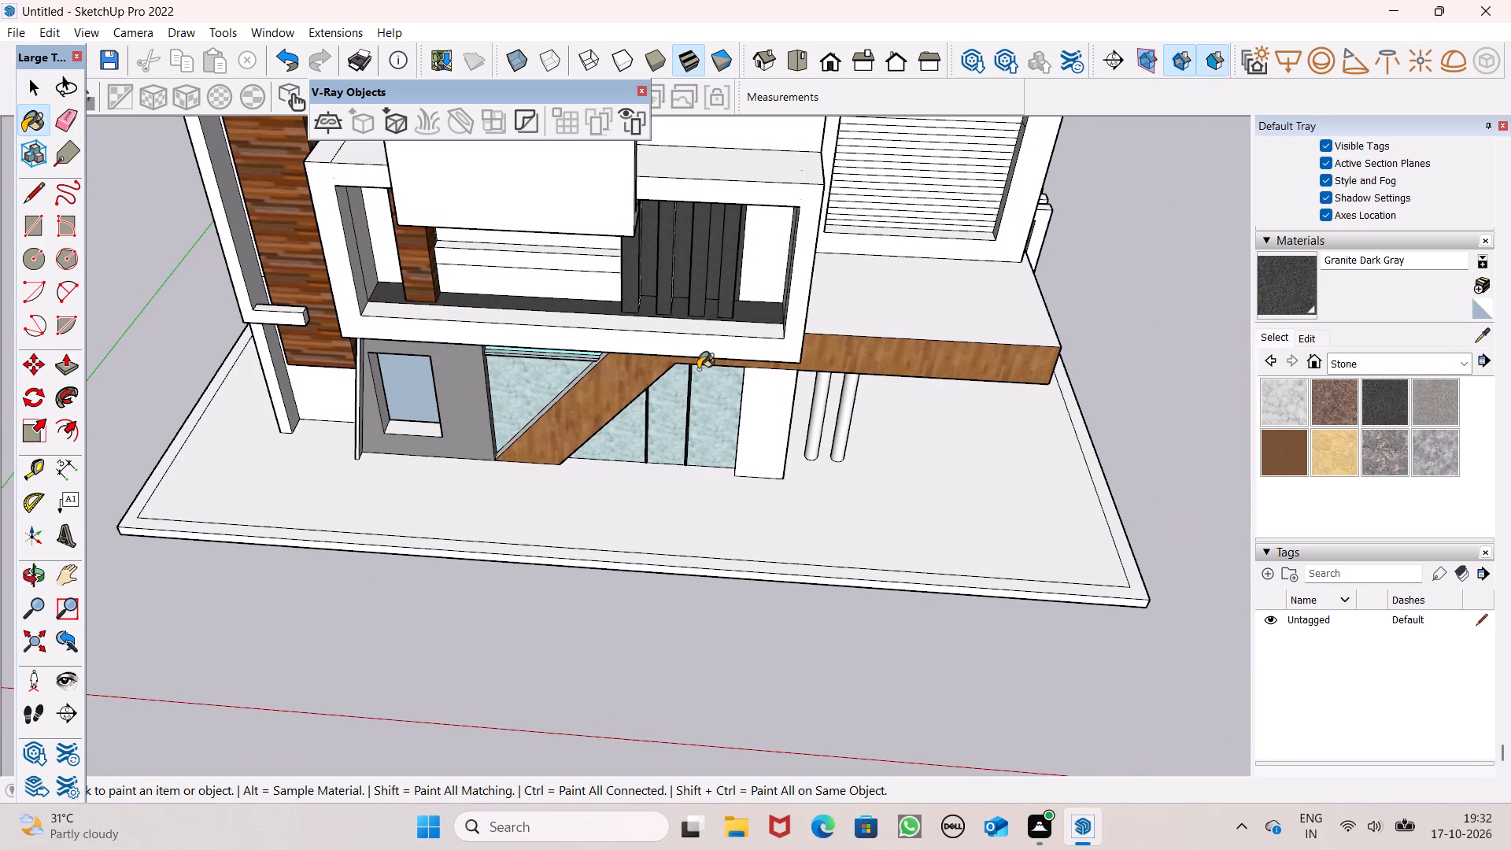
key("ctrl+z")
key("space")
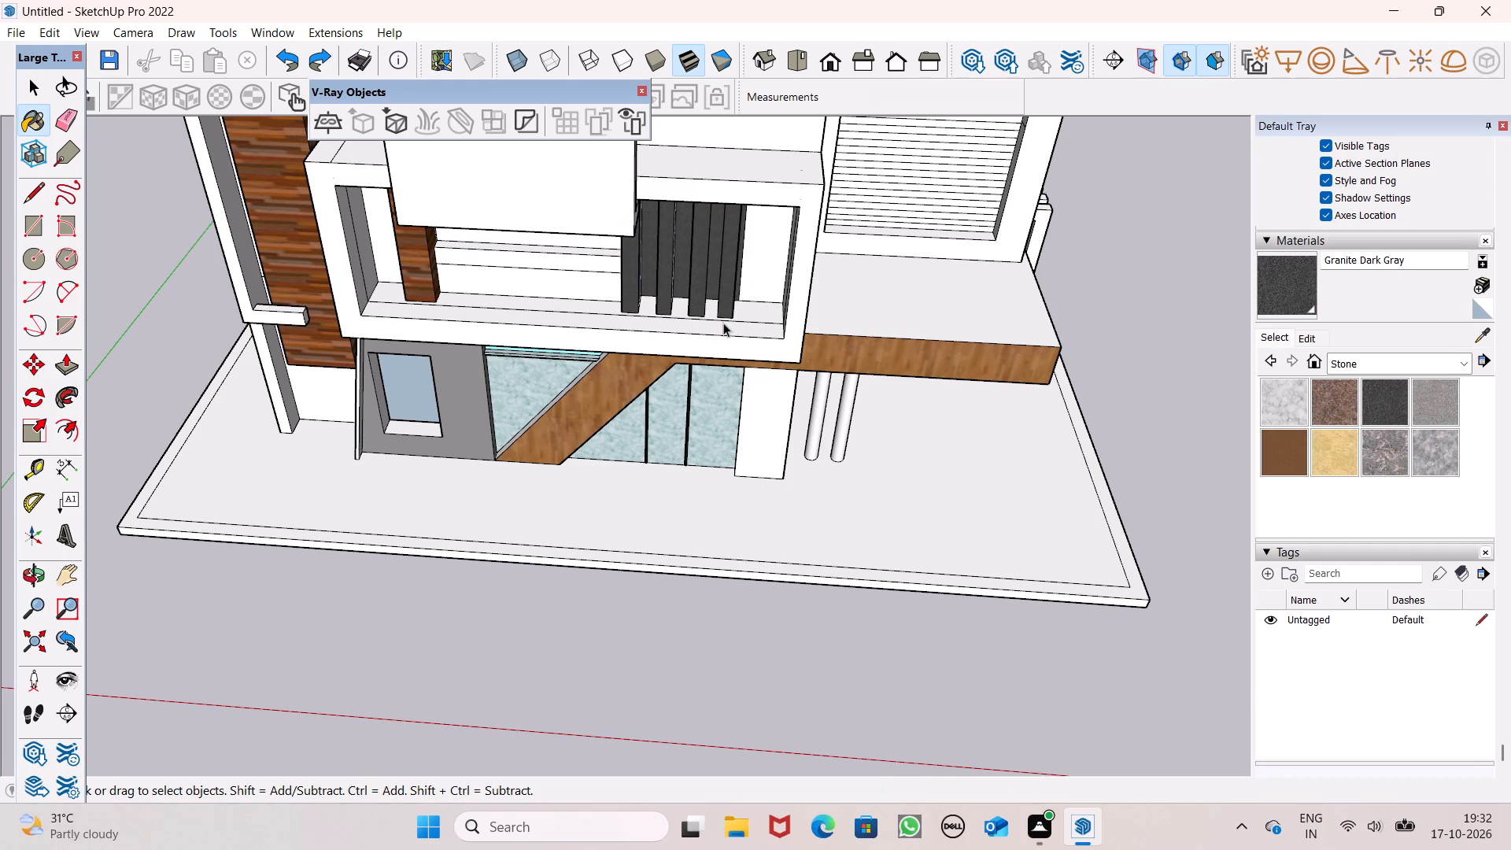
Paint both front bands and the top face of the balcony's low inner wall with Color M03 from the Colors library.
middle_click(723, 323)
scroll(723, 317, "up", 1)
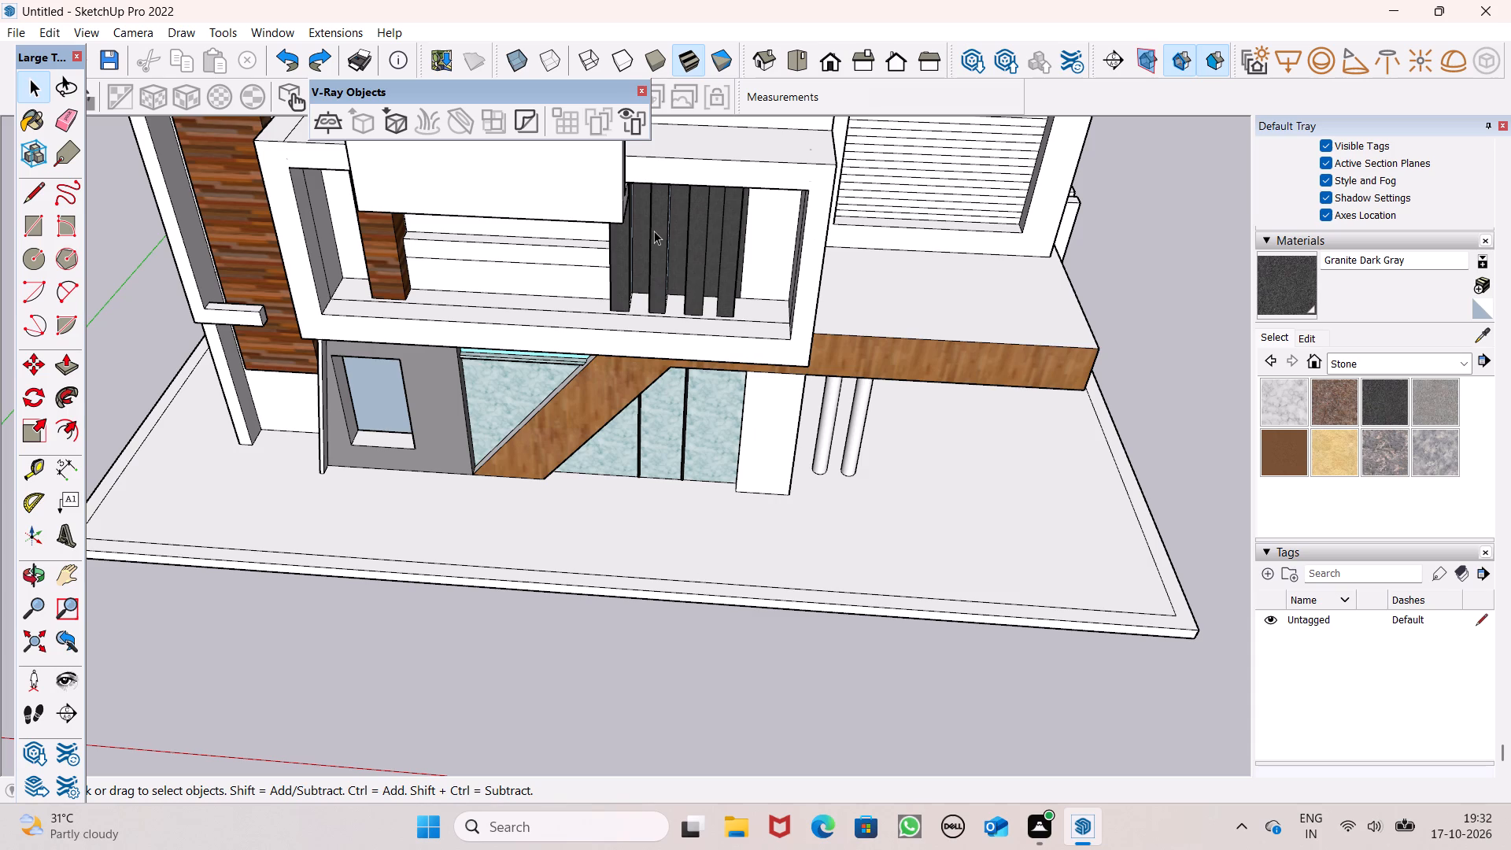
scroll(655, 229, "down", 2)
middle_click_drag(682, 335, 809, 287)
scroll(809, 287, "up", 1)
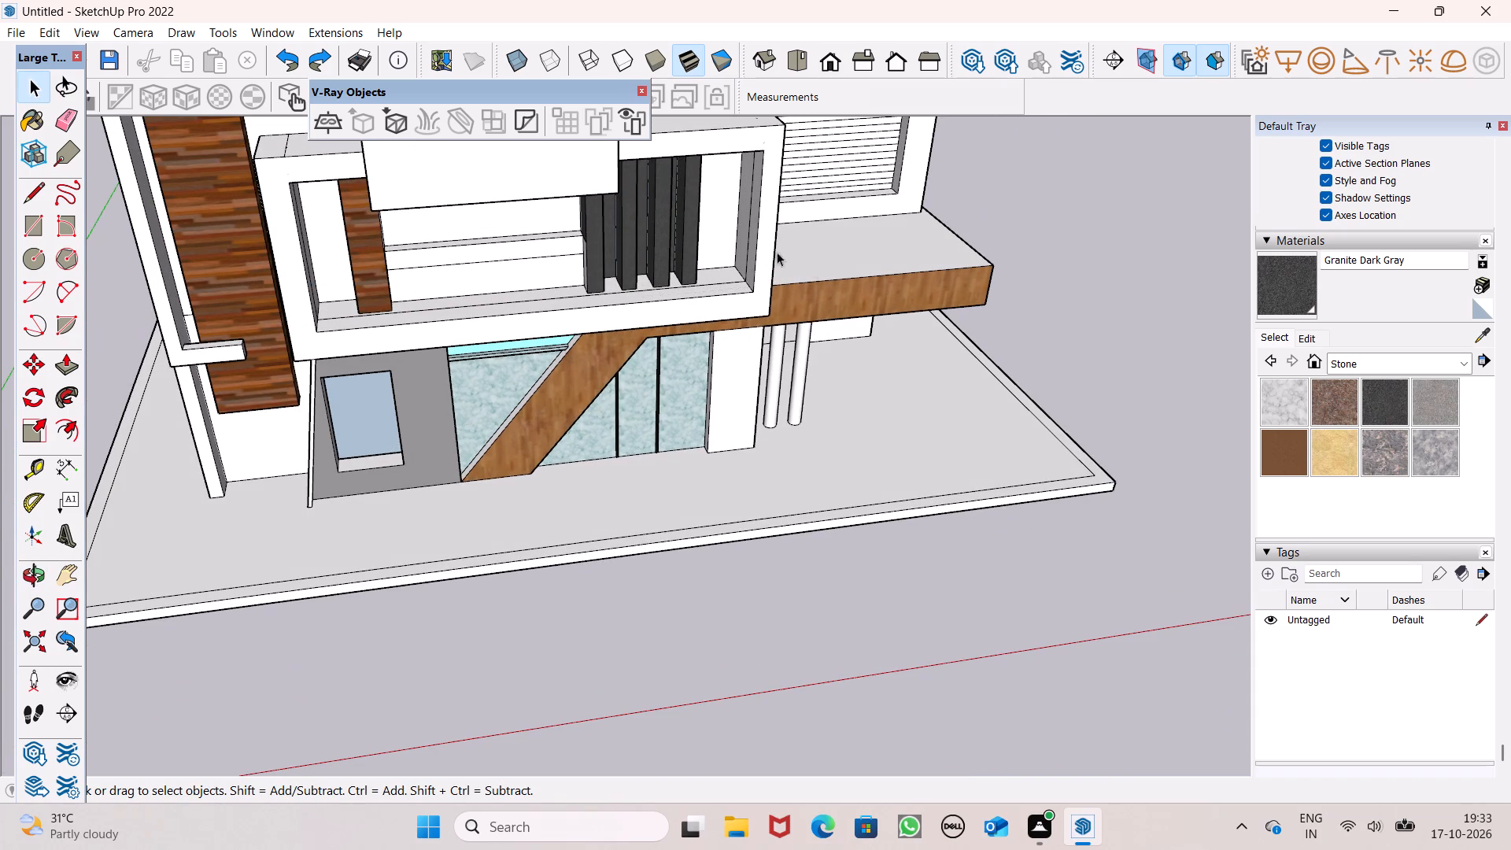
left_click(1337, 366)
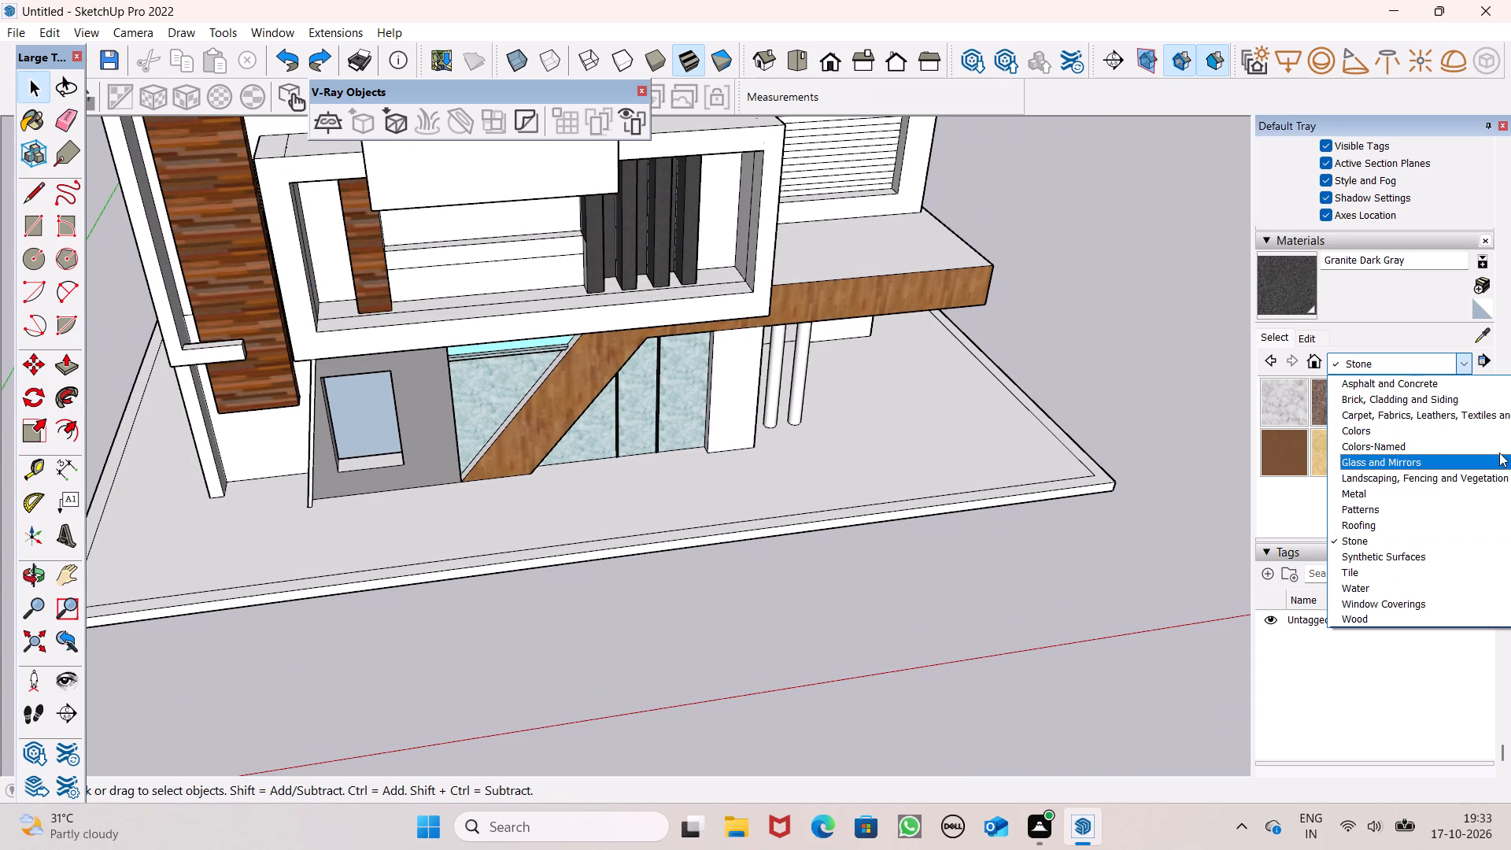
left_click(1394, 435)
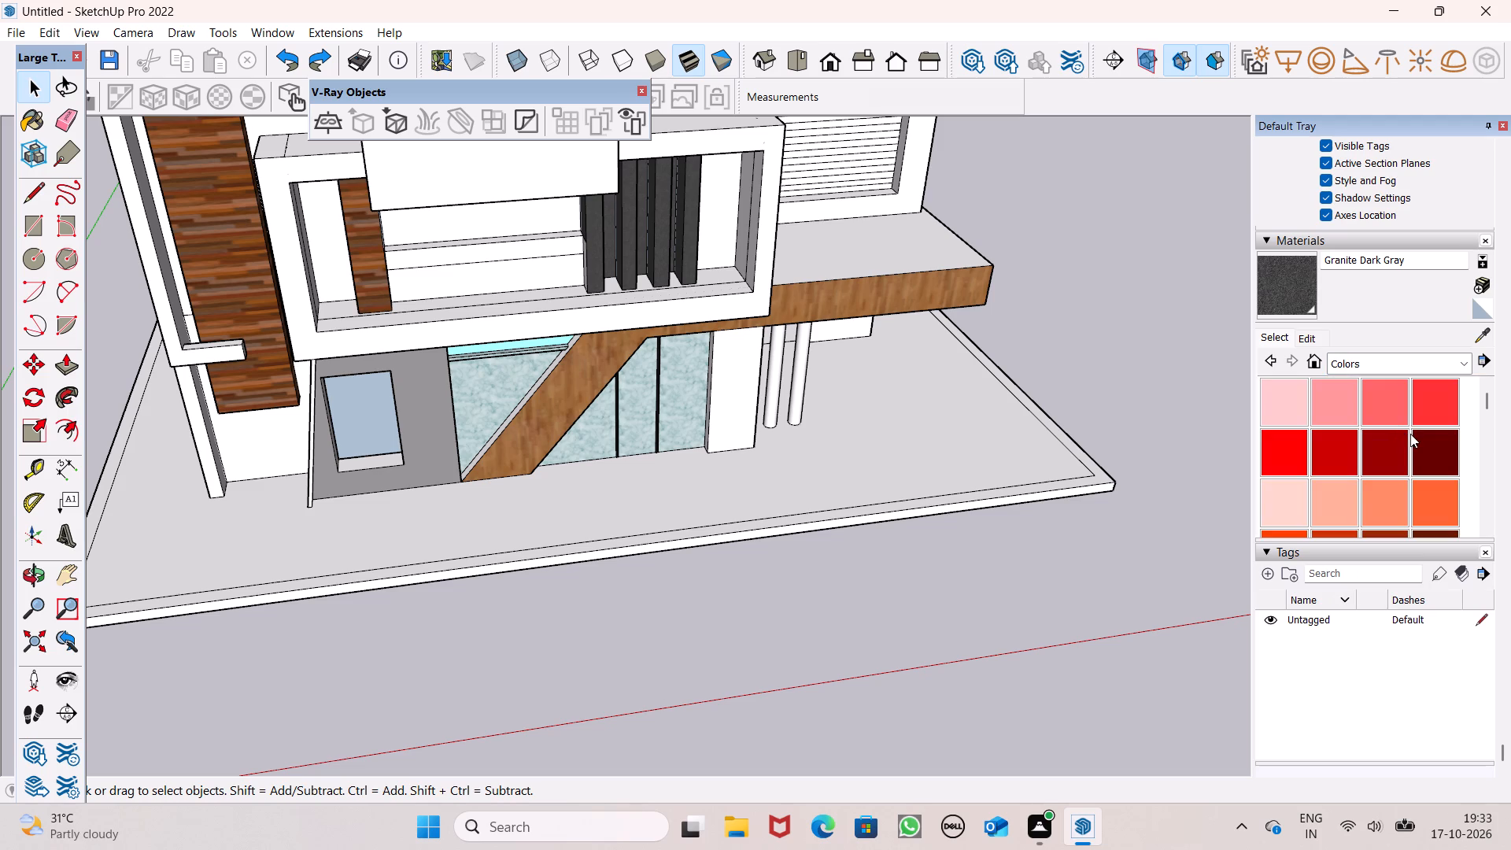
scroll(1402, 435, "down", 7)
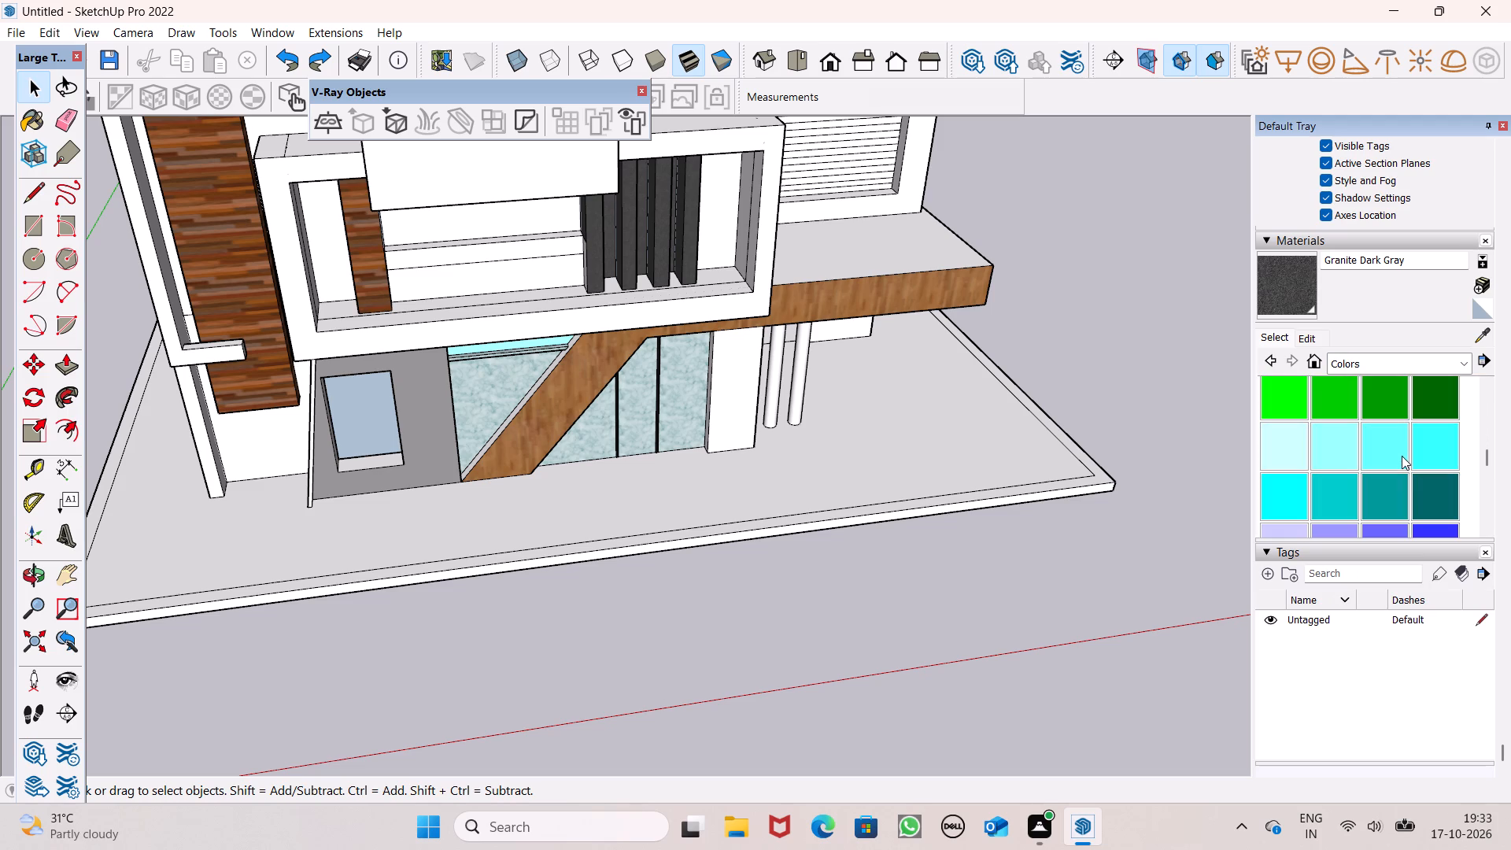
scroll(1402, 456, "down", 5)
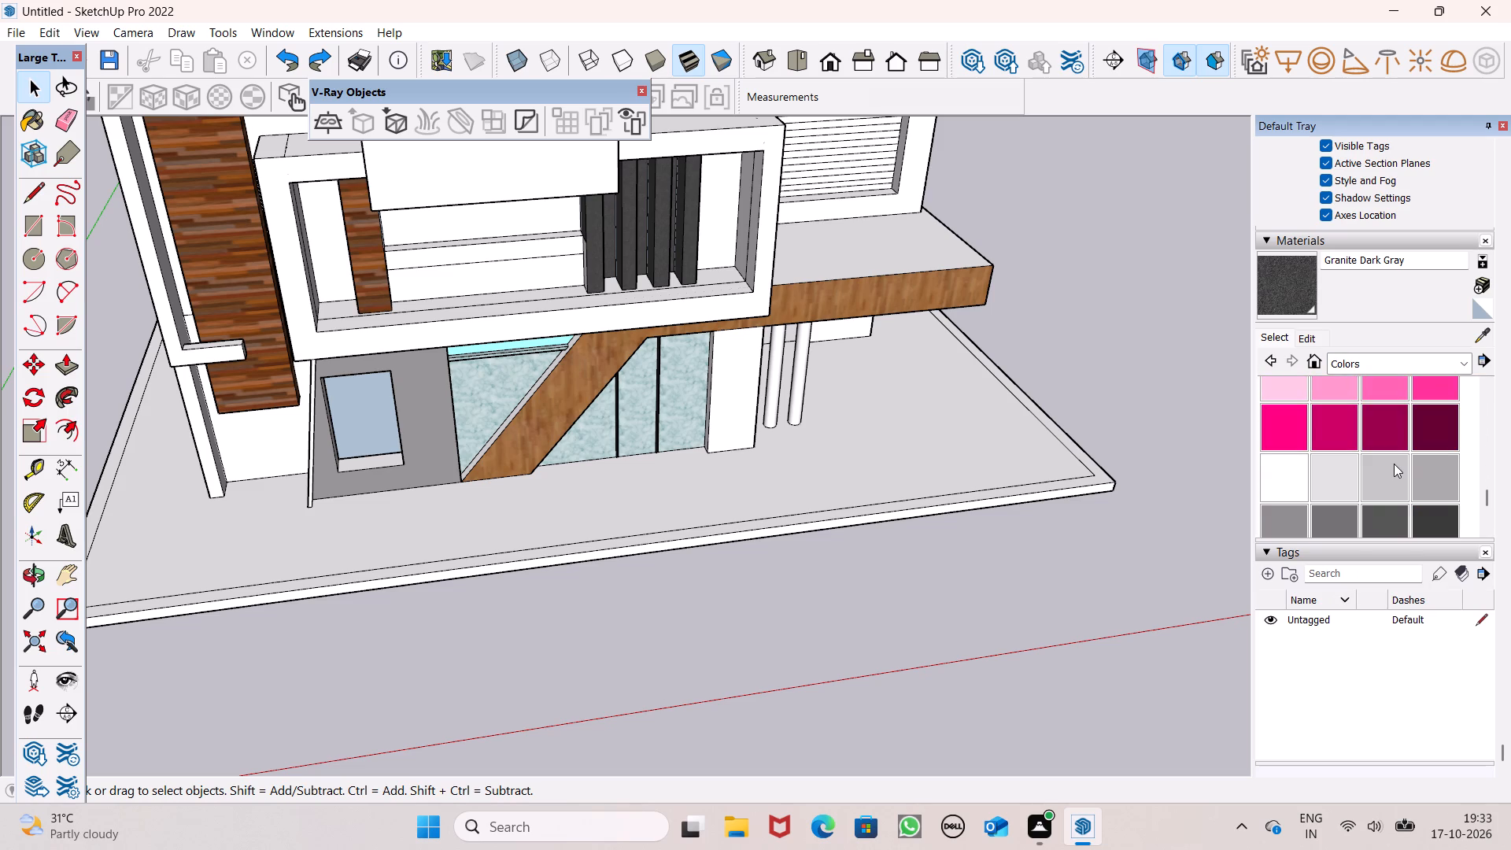
scroll(1394, 464, "down", 1)
scroll(1386, 459, "up", 1)
left_click(1433, 475)
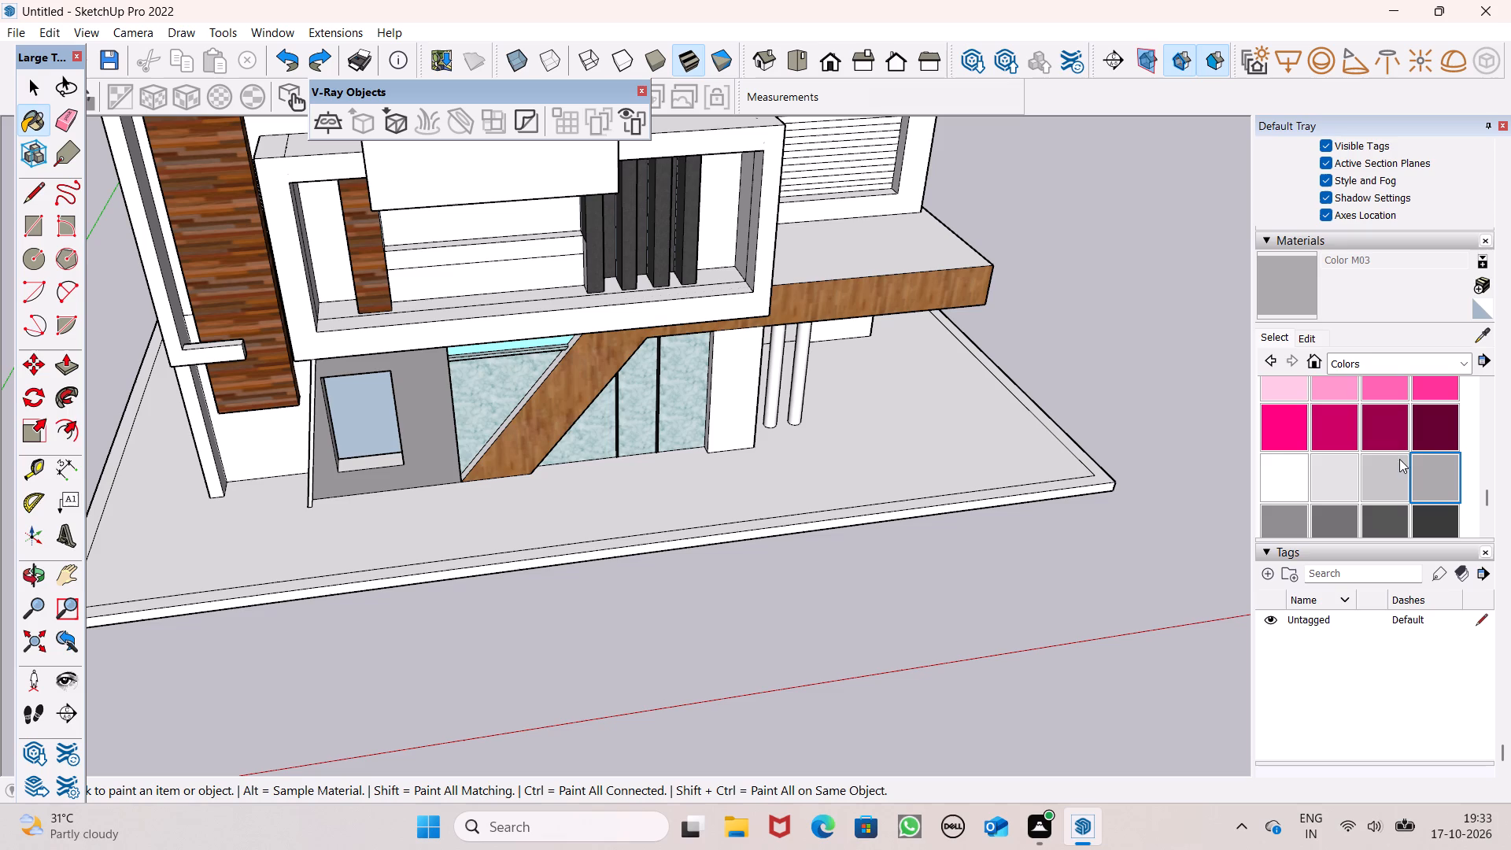
scroll(488, 284, "up", 5)
left_click(458, 255)
left_click(465, 228)
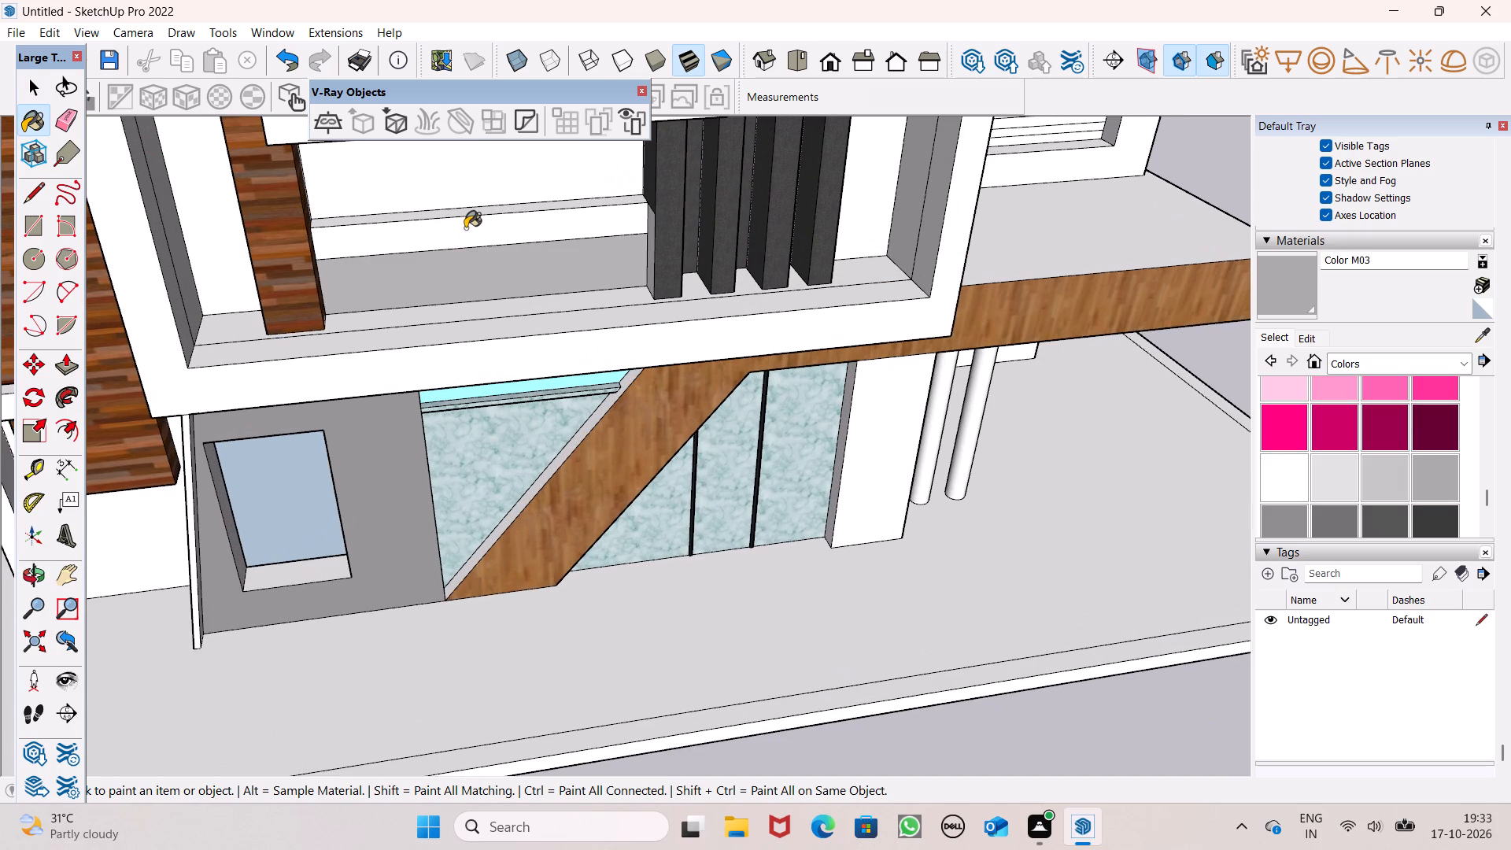
middle_click_drag(471, 228, 471, 312)
scroll(474, 295, "up", 5)
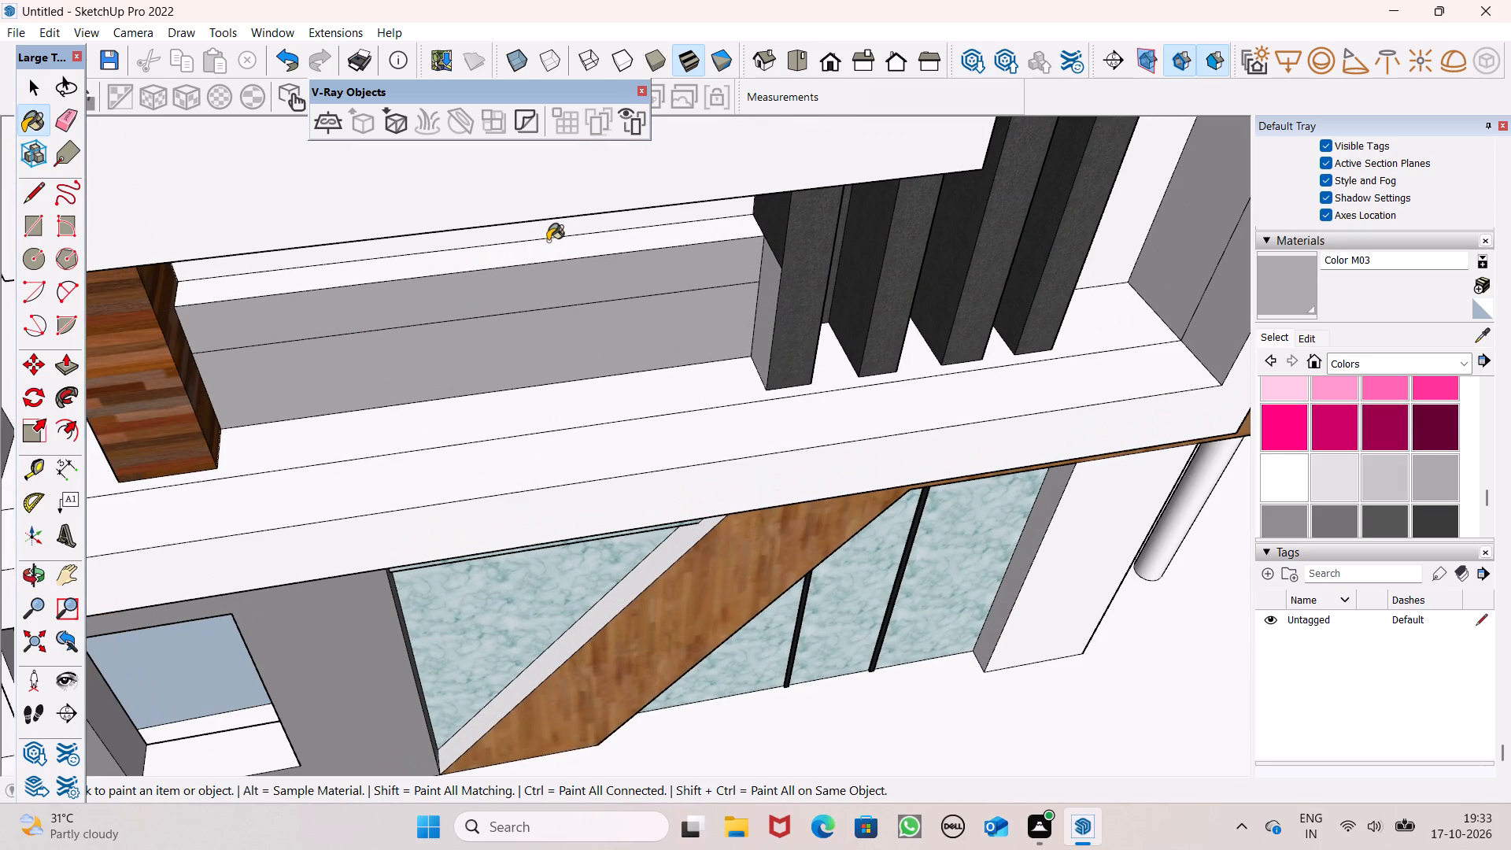
left_click(547, 241)
Paint the remaining unpainted lower side of the fin nearest the wood column with Granite Dark Gray from the Stone library.
scroll(631, 216, "down", 3)
middle_click_drag(636, 270, 786, 239)
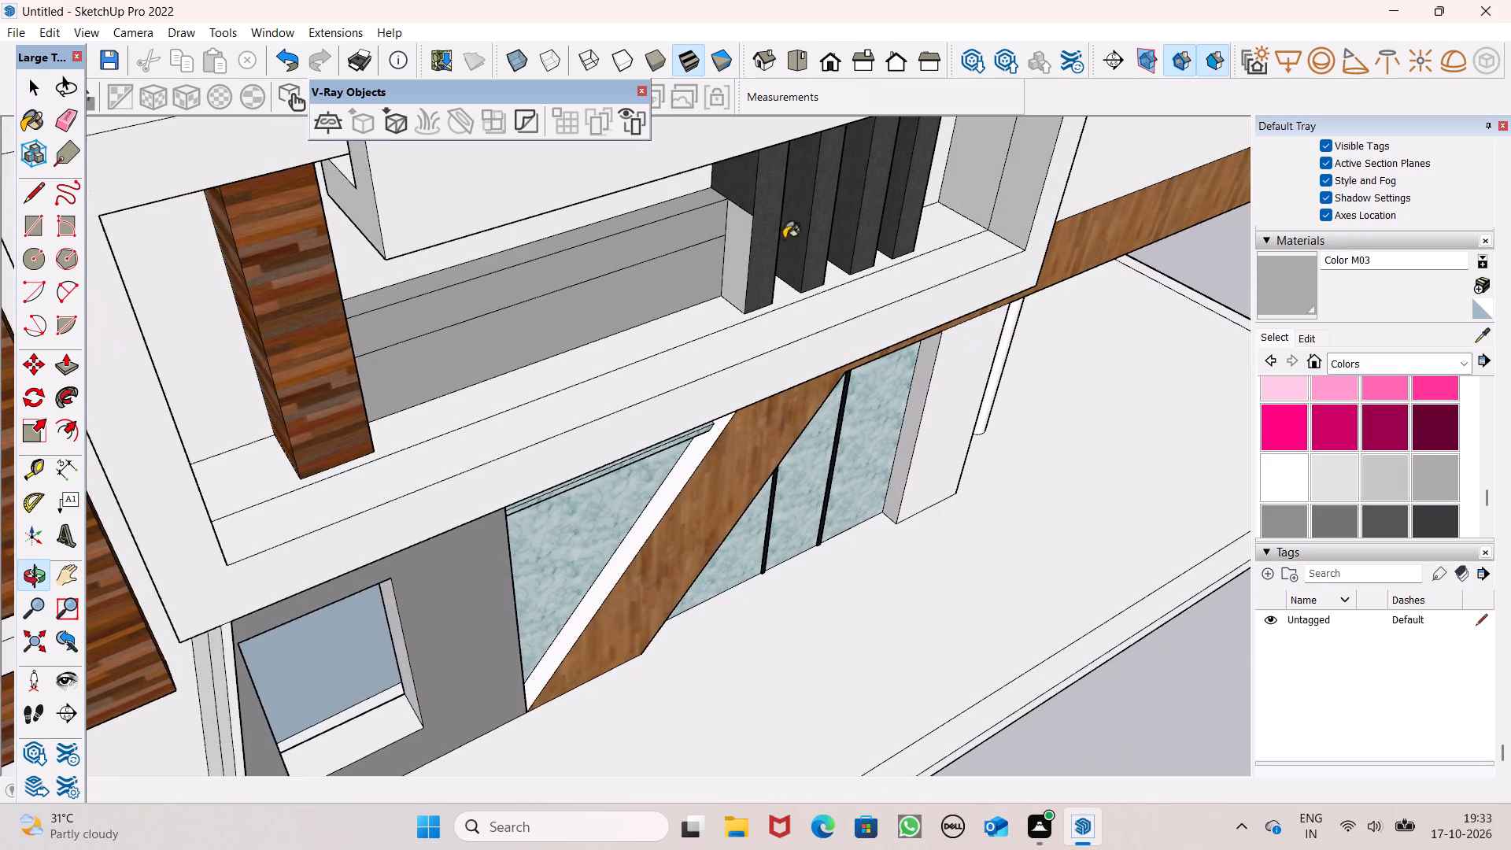
scroll(729, 246, "up", 4)
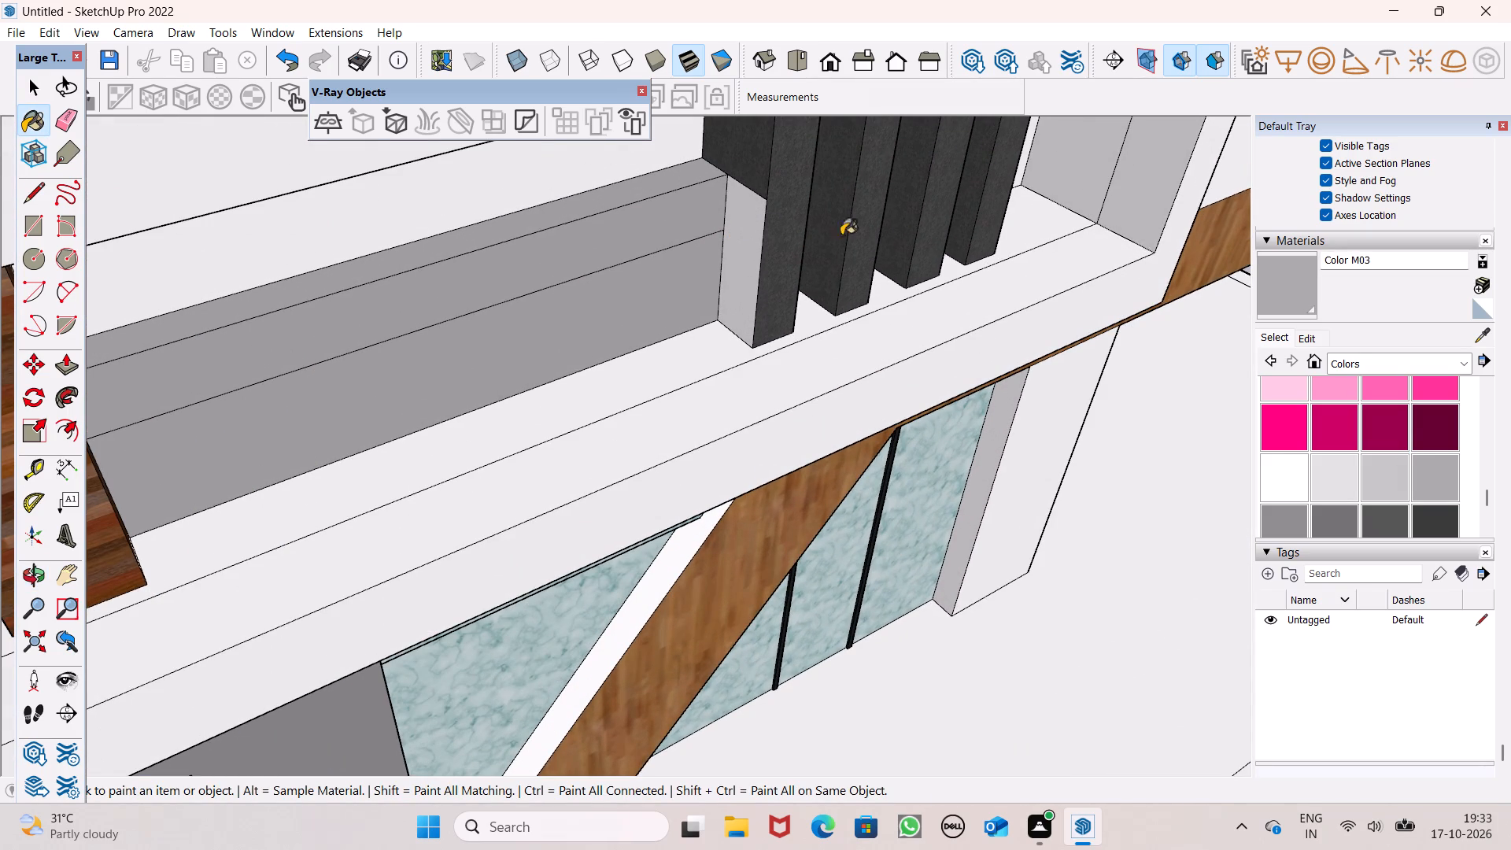
left_click(1376, 368)
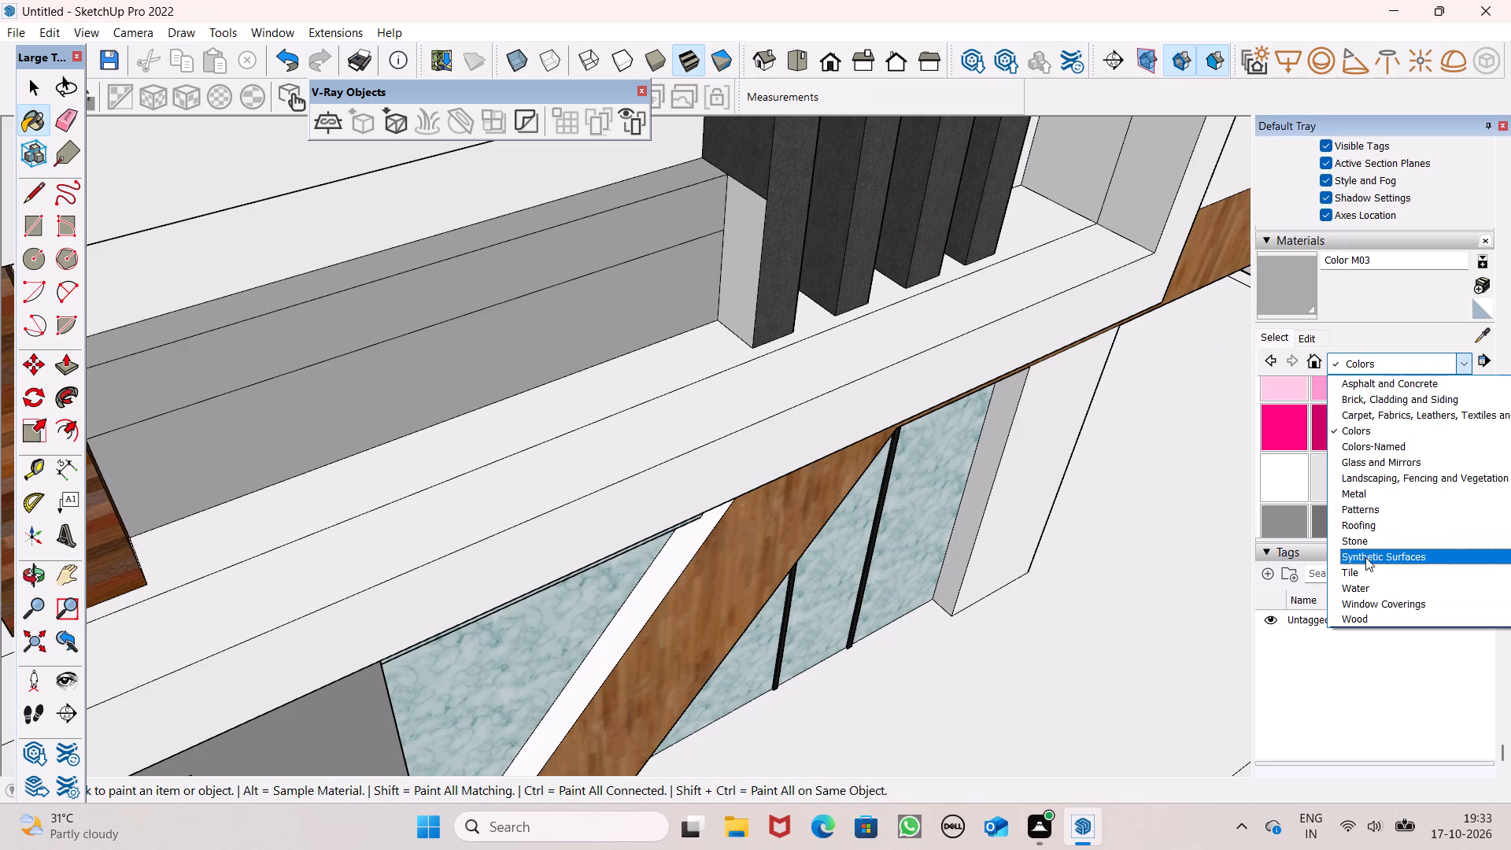
left_click(1371, 534)
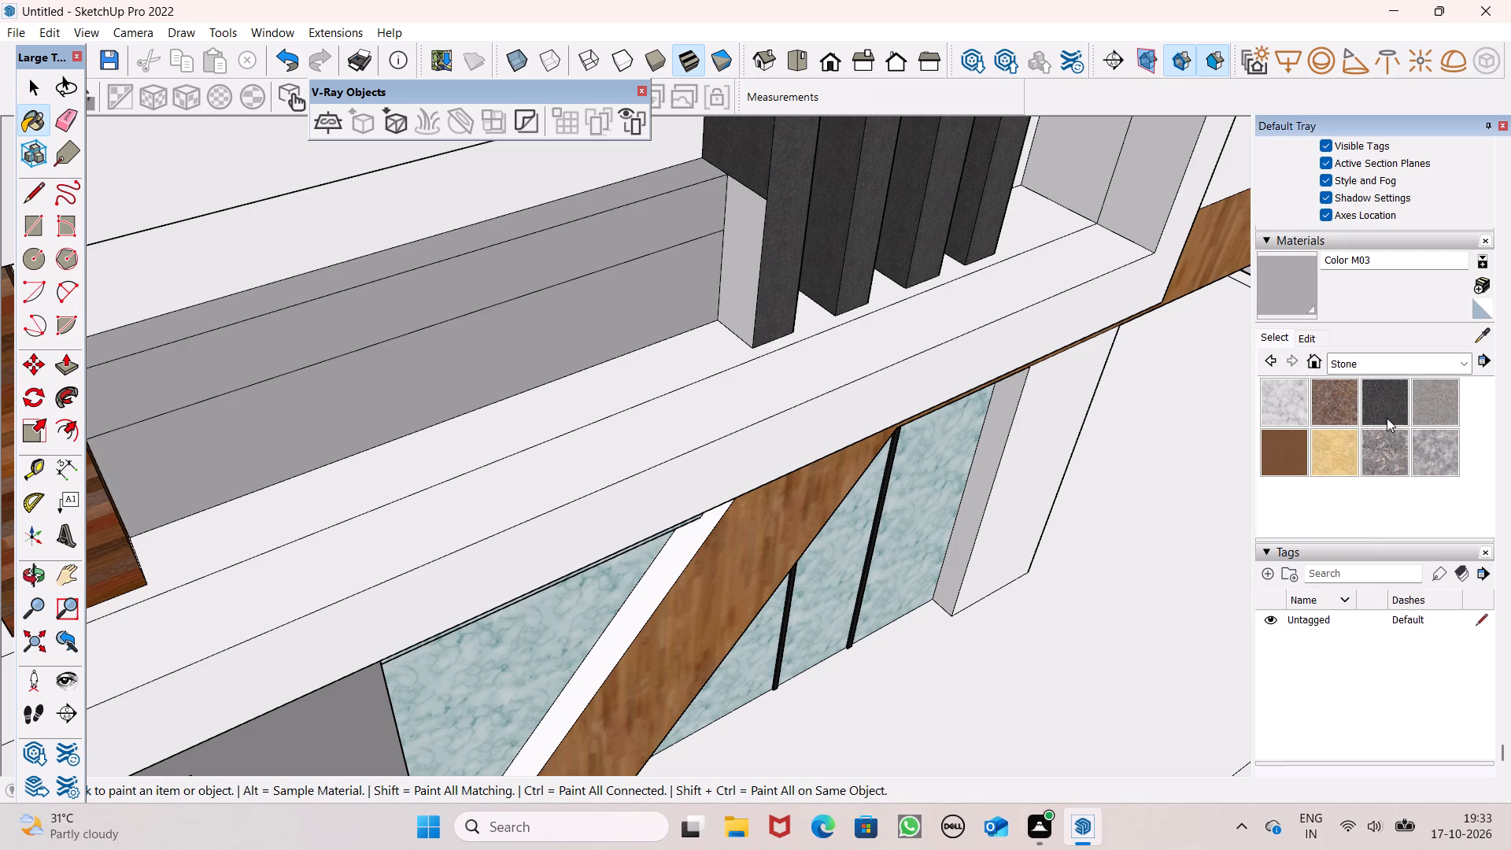
left_click(1387, 417)
scroll(1040, 416, "up", 2)
left_click(674, 241)
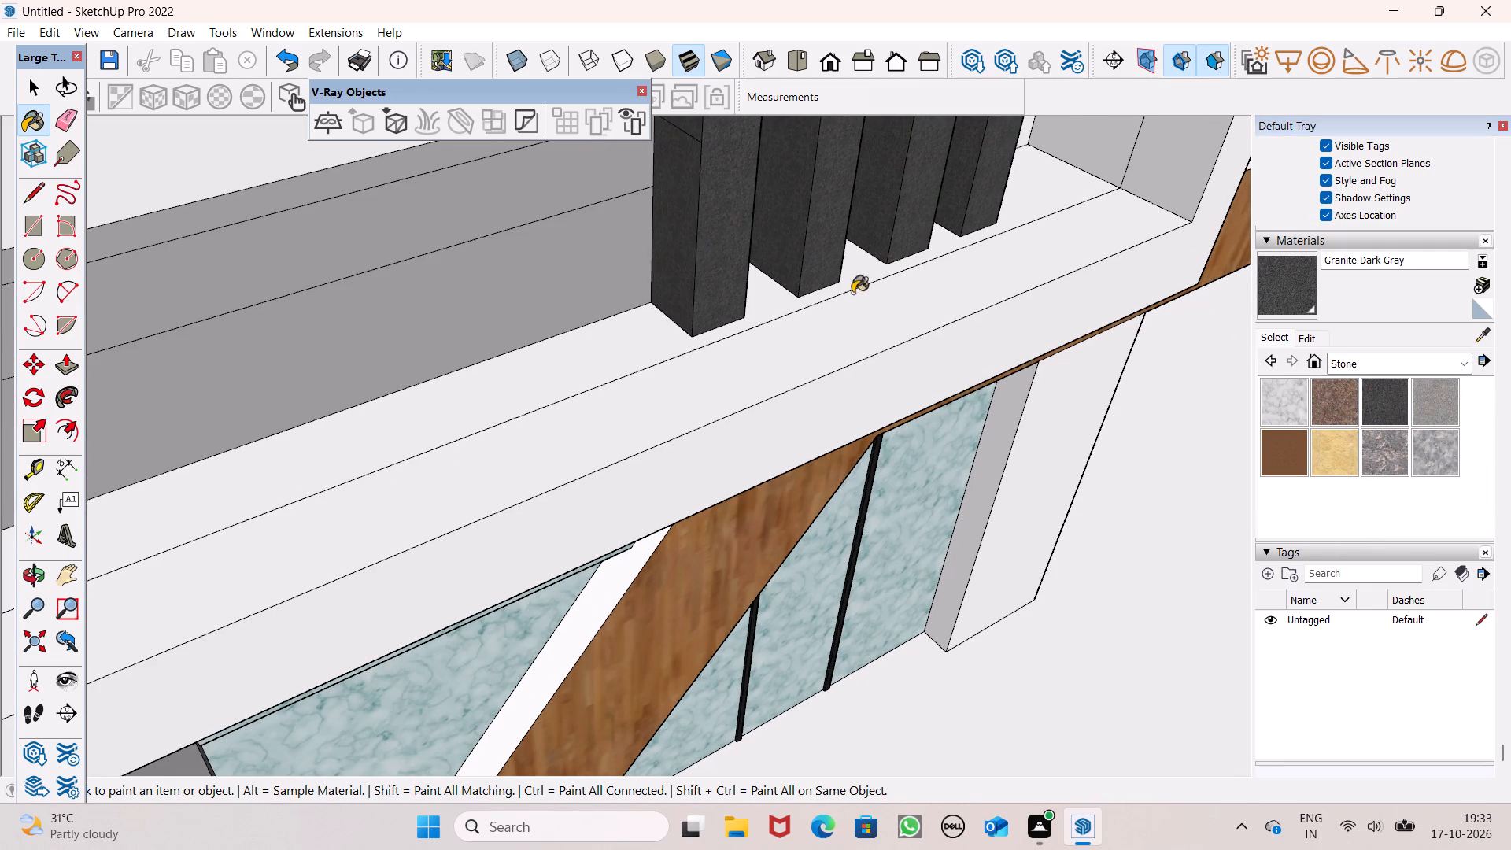
scroll(863, 299, "down", 7)
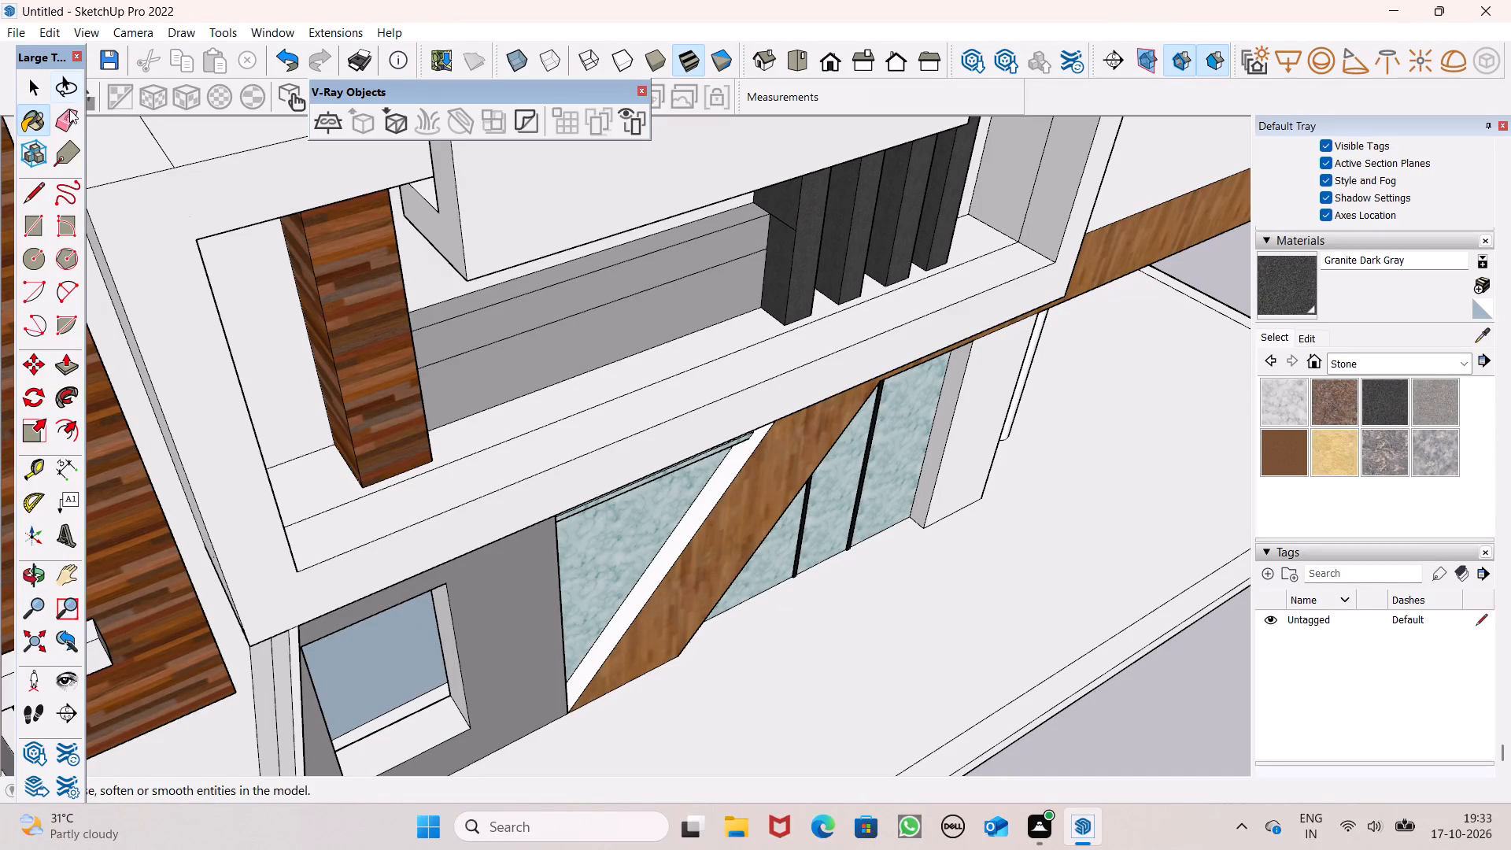
Erase the leftover edge across the side of the fin nearest the wood column.
left_click(69, 109)
middle_click_drag(580, 322, 785, 244)
scroll(787, 220, "up", 5)
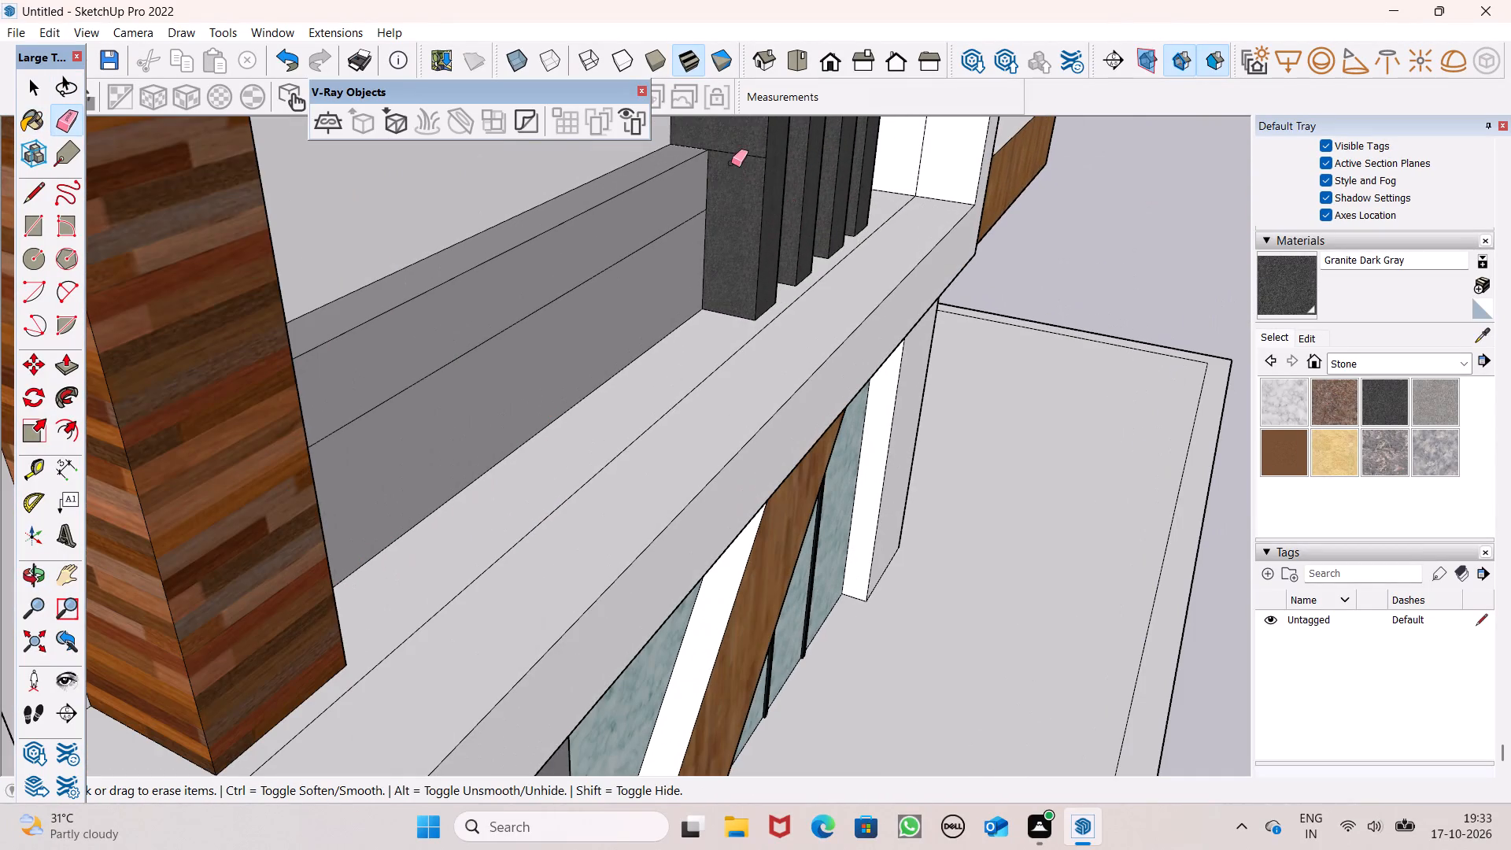
left_click(737, 153)
Examine the painted balcony and ground-floor facade from several angles and distances.
scroll(737, 218, "down", 4)
middle_click_drag(692, 387, 130, 359)
scroll(130, 374, "up", 1)
scroll(275, 269, "down", 3)
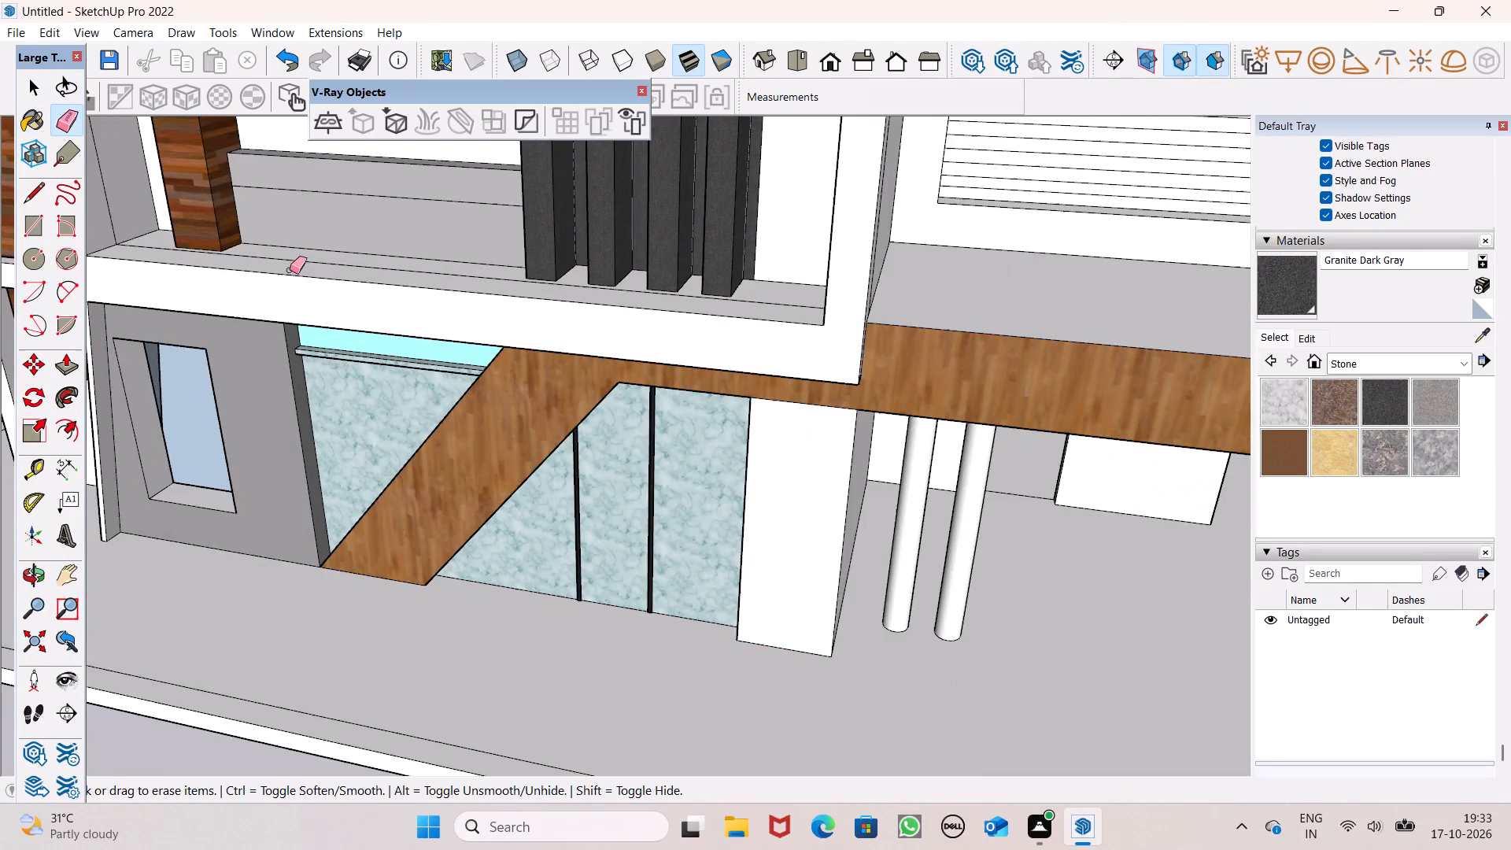
middle_click_drag(379, 293, 134, 243)
scroll(203, 265, "down", 2)
middle_click_drag(282, 319, 350, 290)
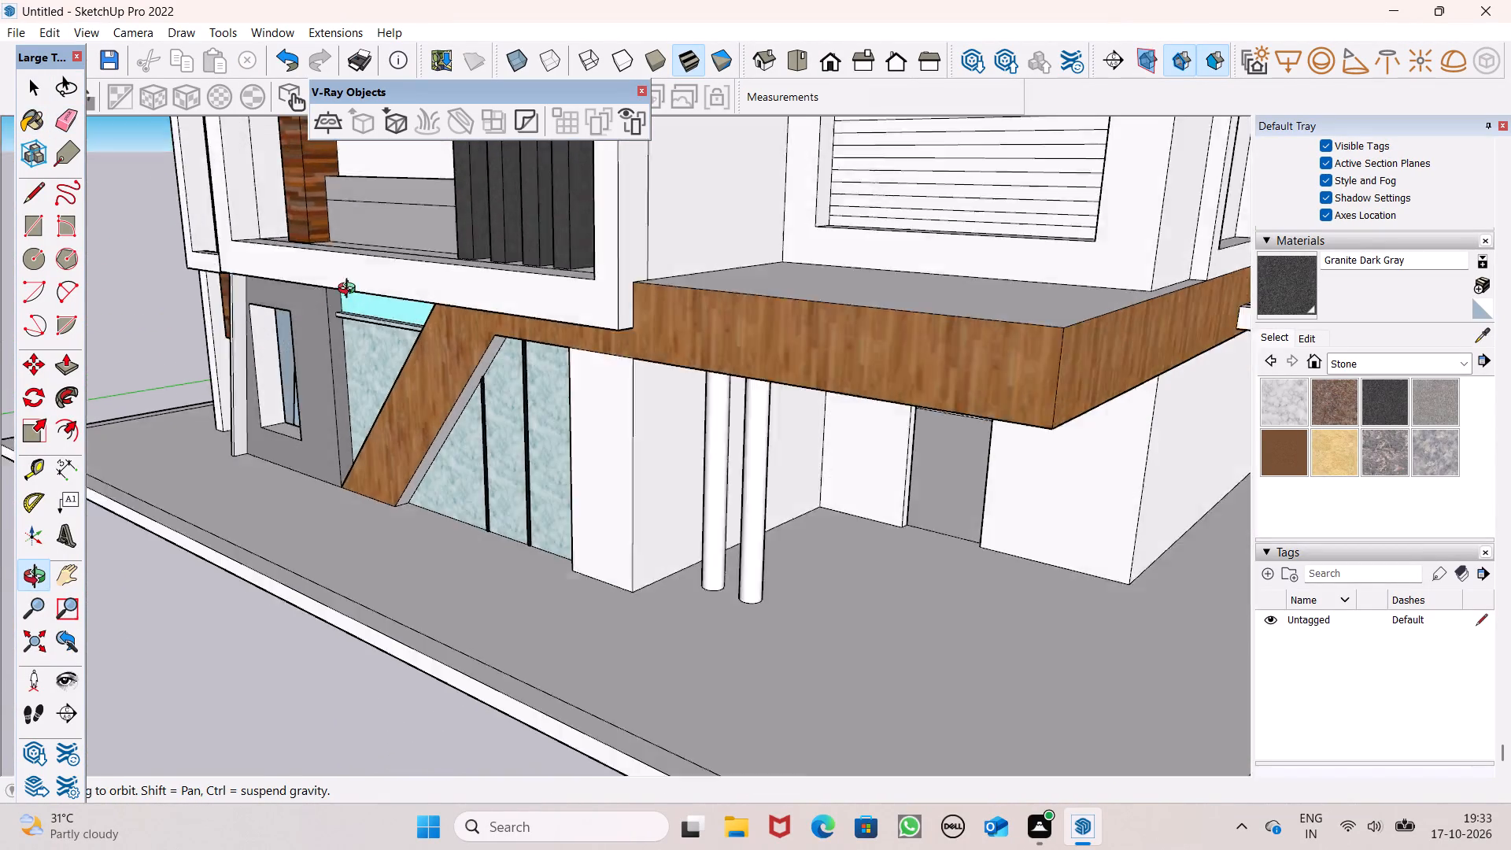
middle_click_drag(350, 290, 504, 268)
scroll(505, 268, "up", 1)
scroll(506, 268, "down", 1)
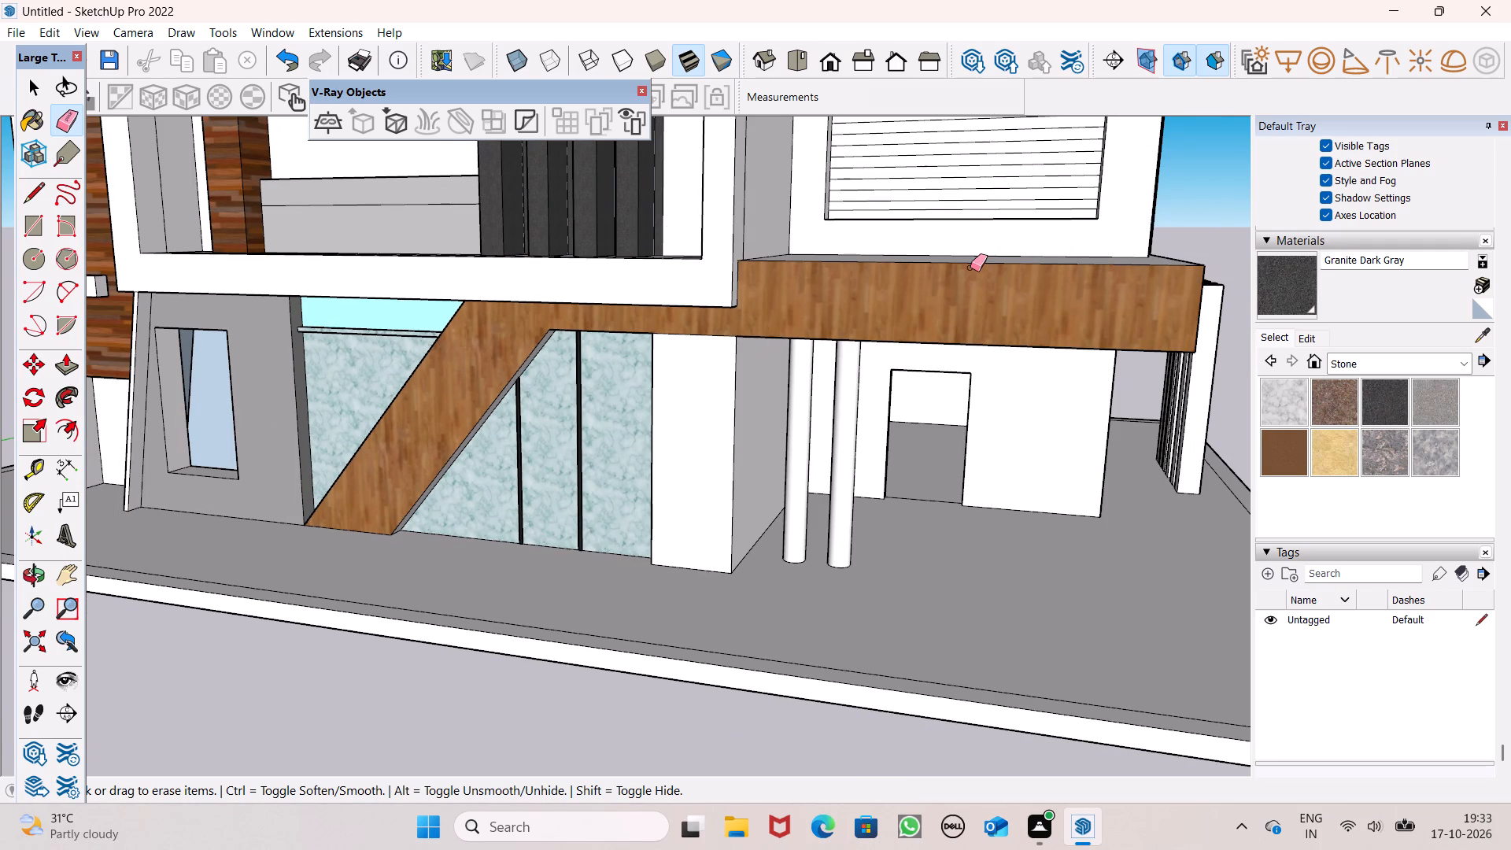
scroll(888, 301, "down", 4)
middle_click_drag(873, 313, 962, 309)
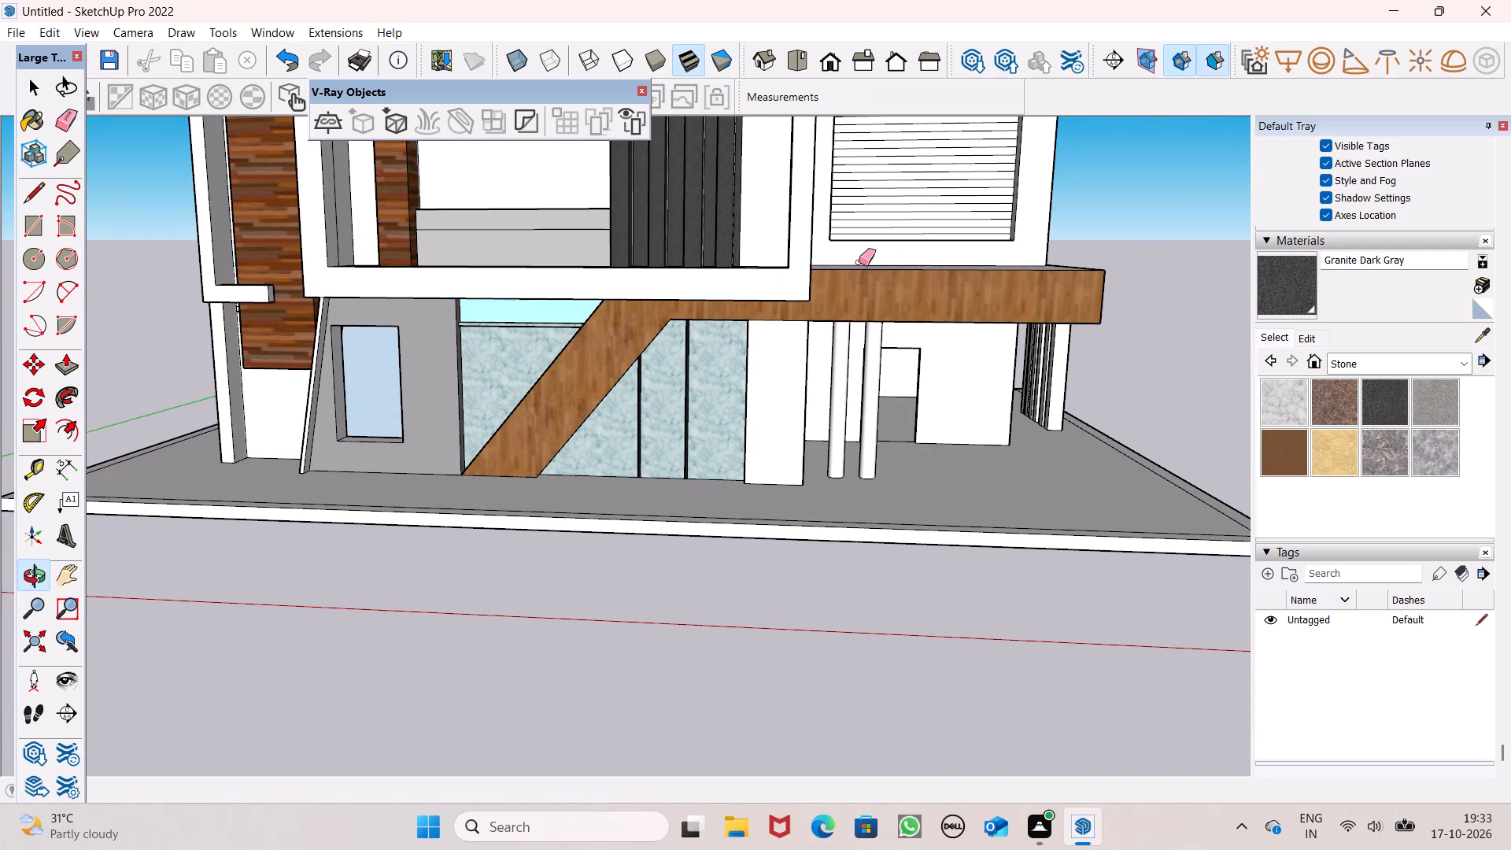
middle_click_drag(598, 321, 582, 349)
scroll(574, 316, "down", 3)
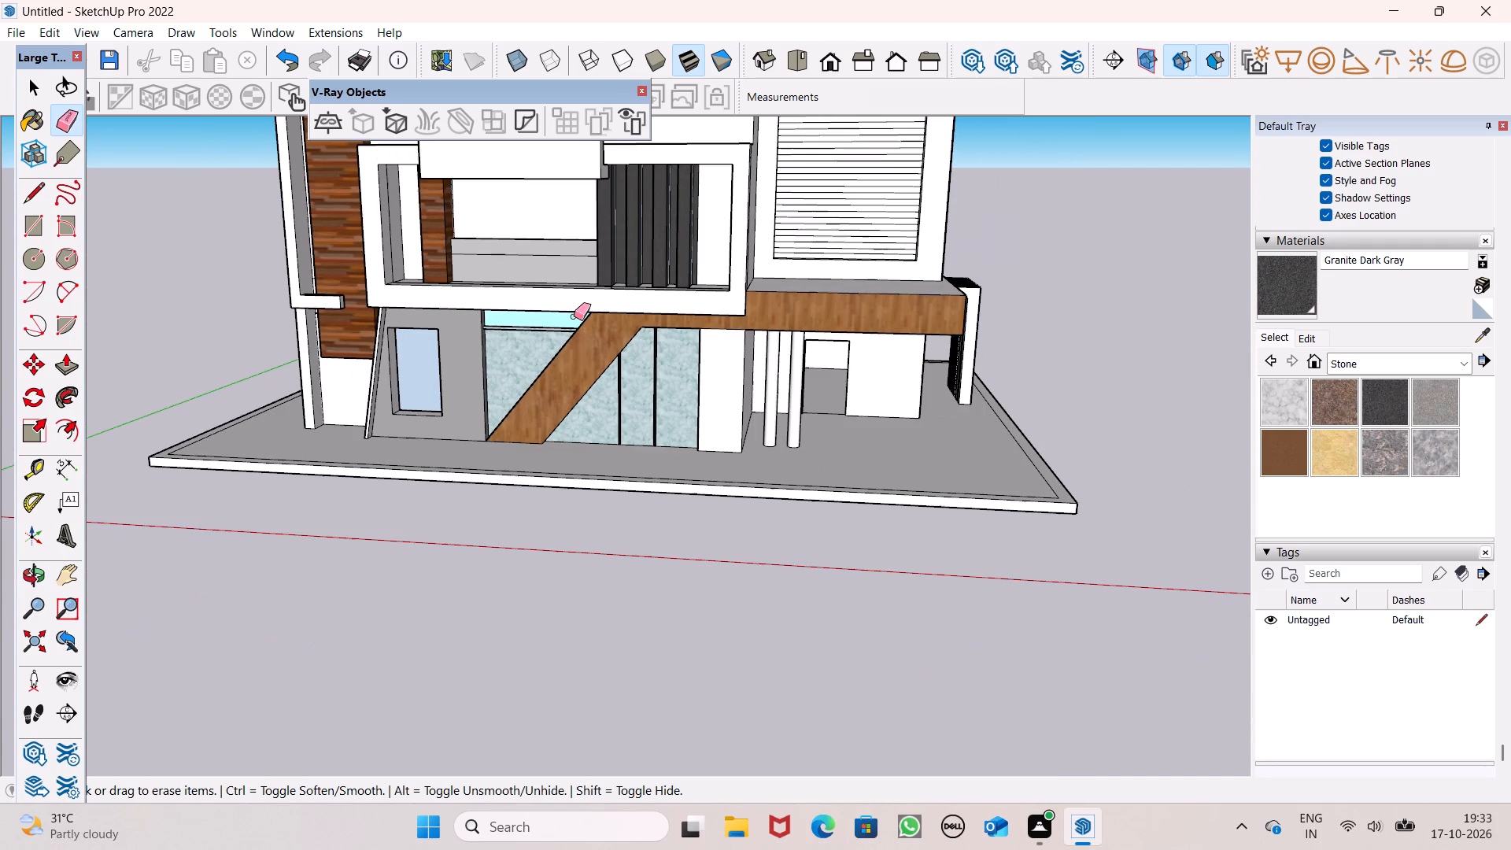
scroll(486, 225, "up", 1)
scroll(488, 231, "down", 1)
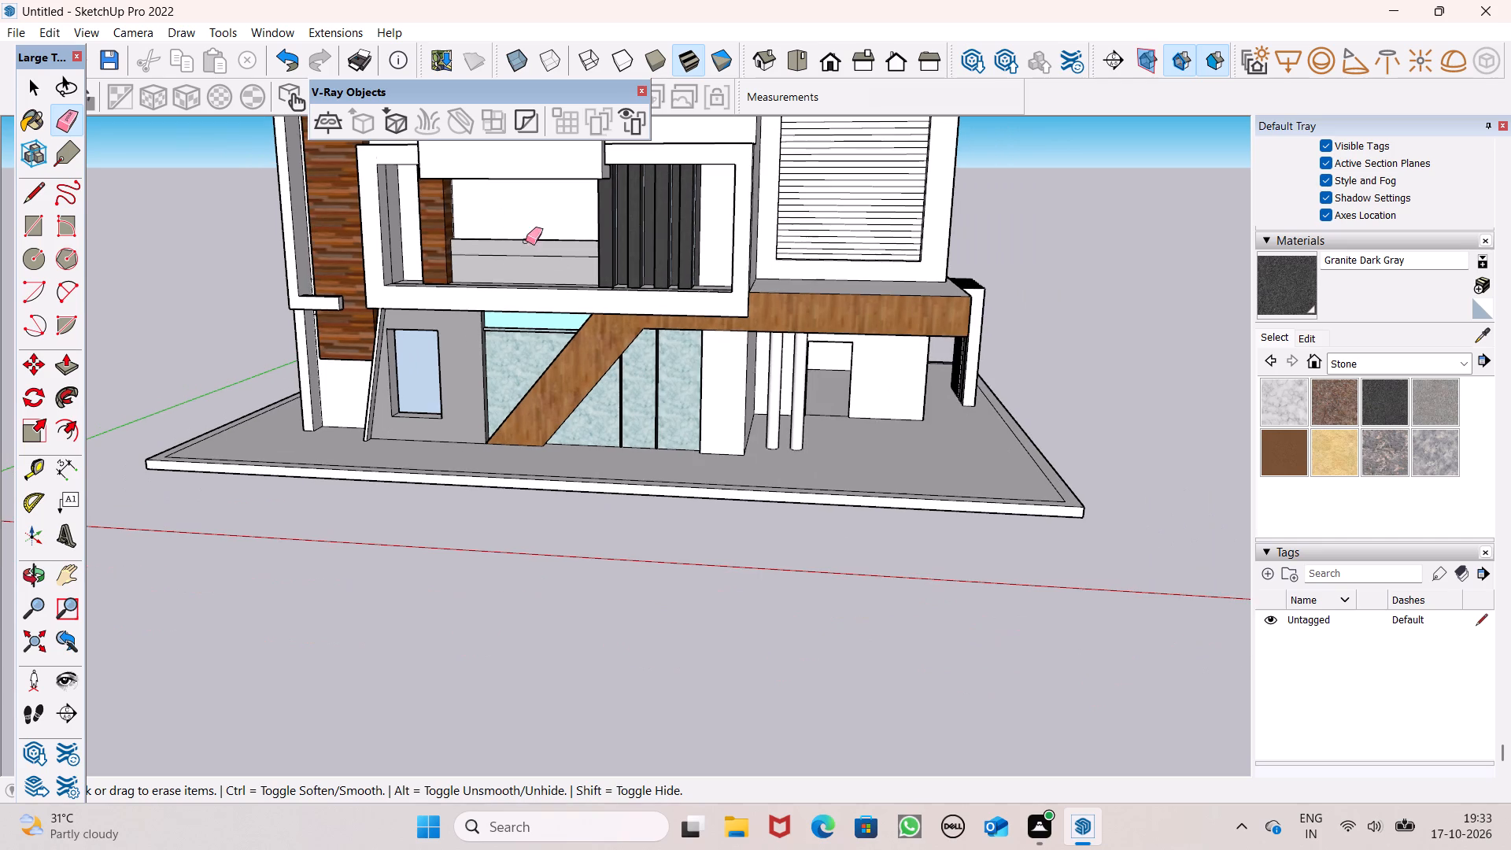
middle_click_drag(526, 242, 467, 279)
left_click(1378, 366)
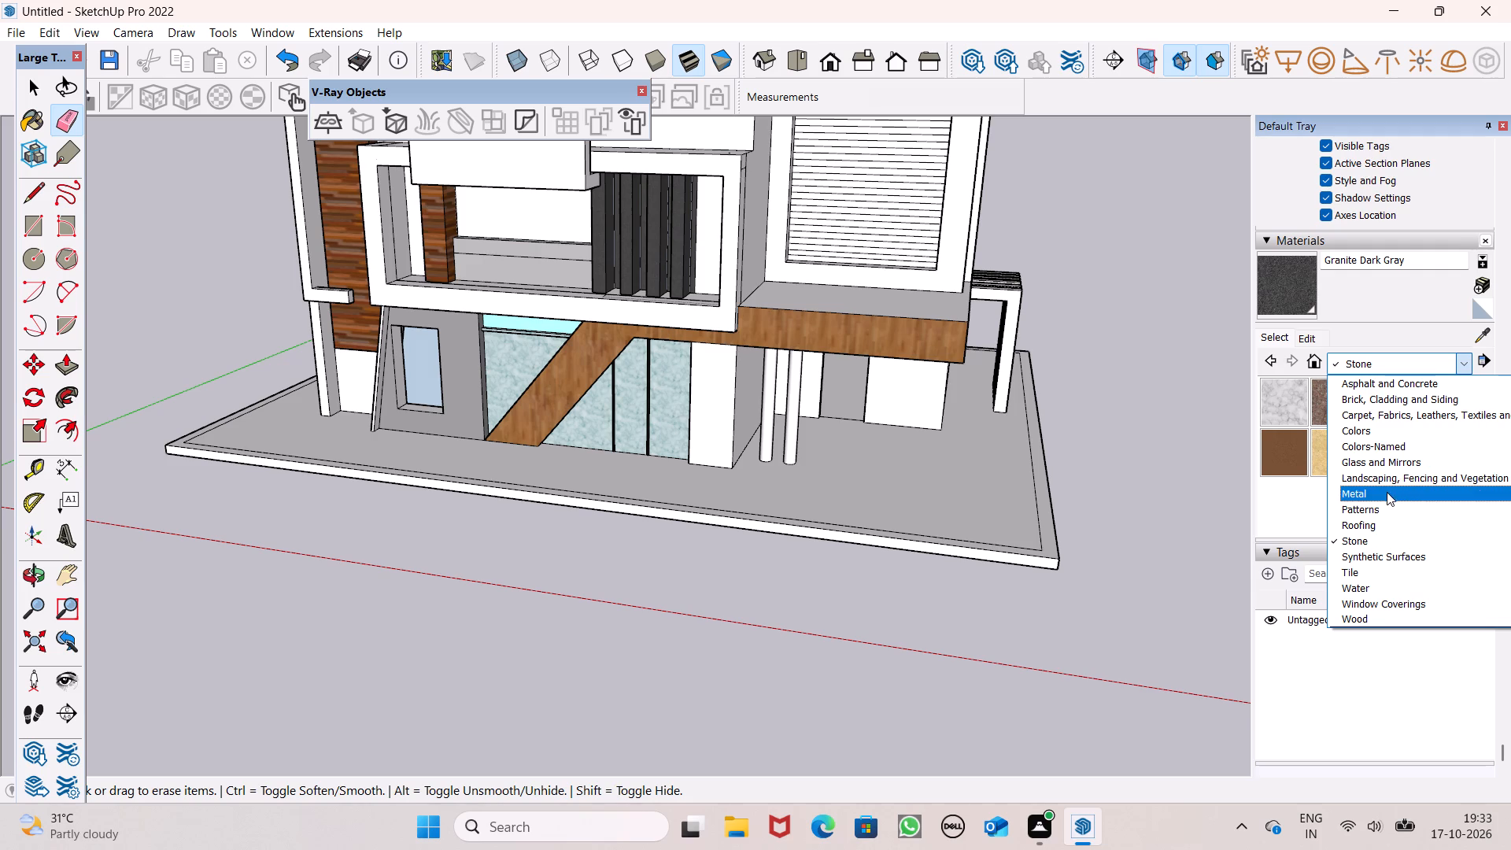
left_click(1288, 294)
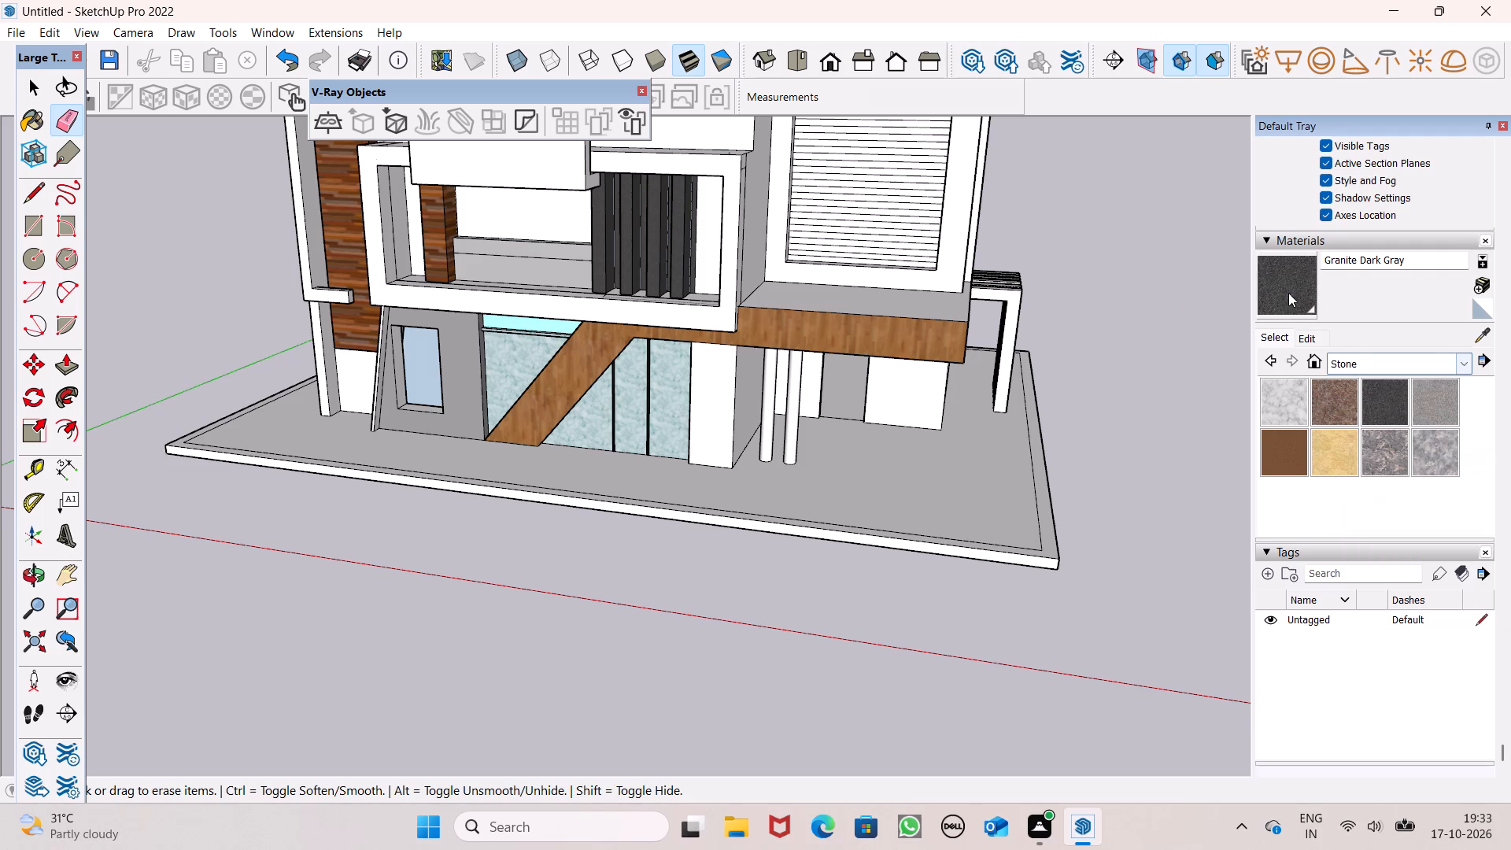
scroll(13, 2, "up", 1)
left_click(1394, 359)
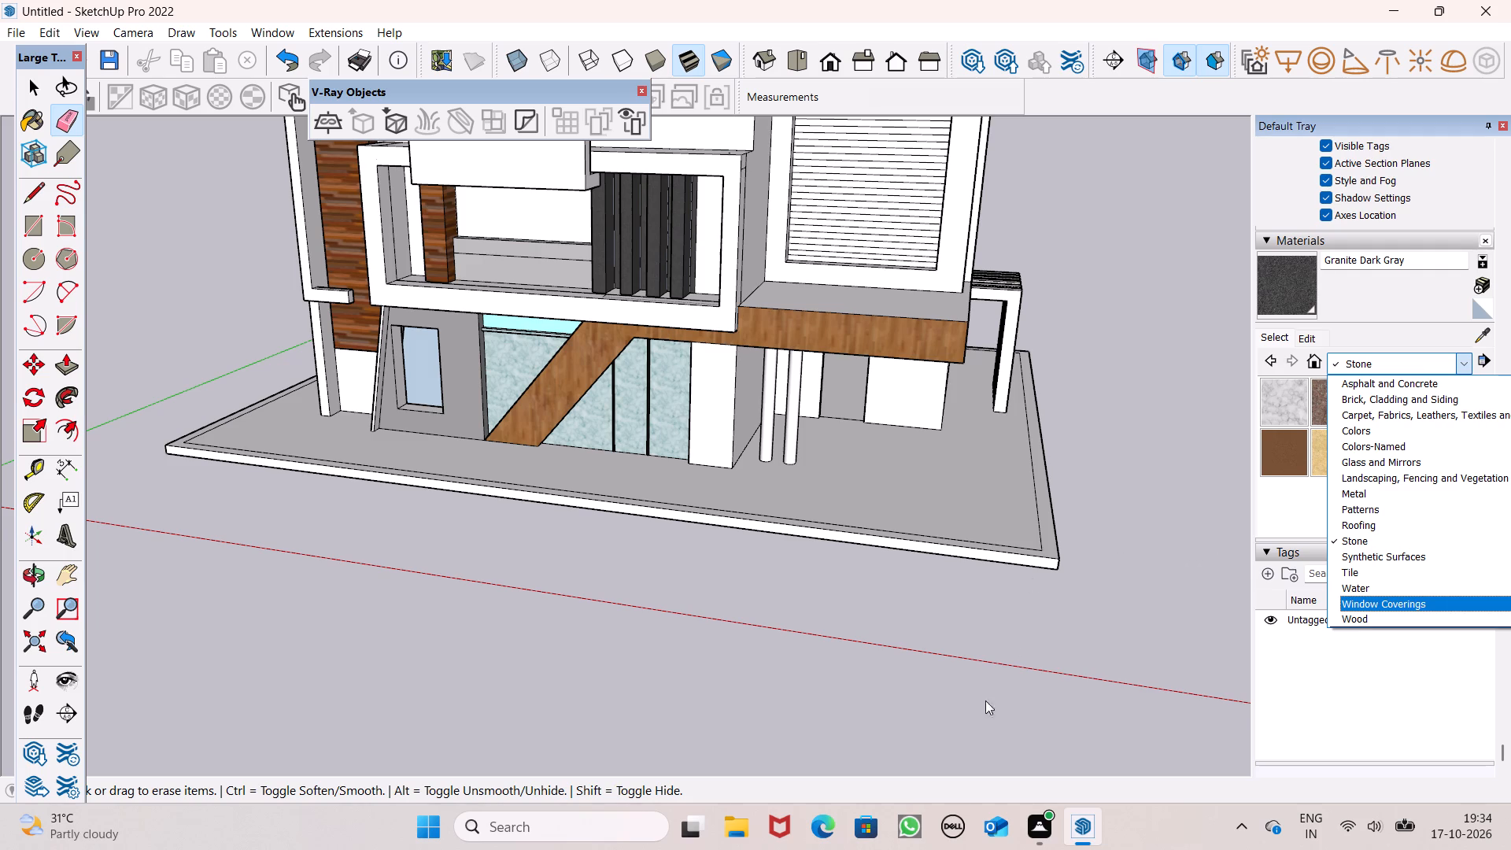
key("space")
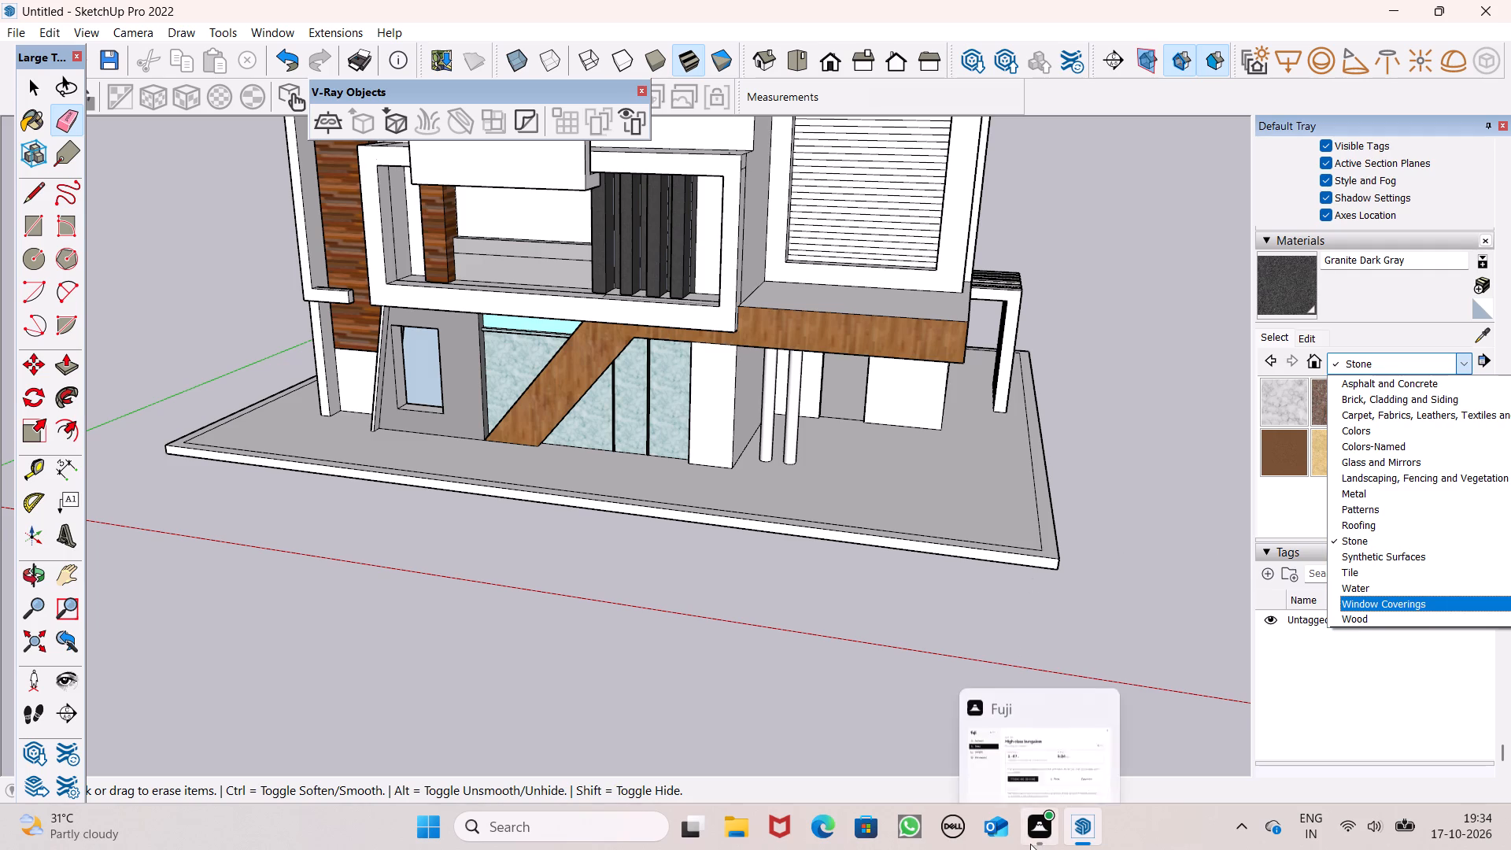
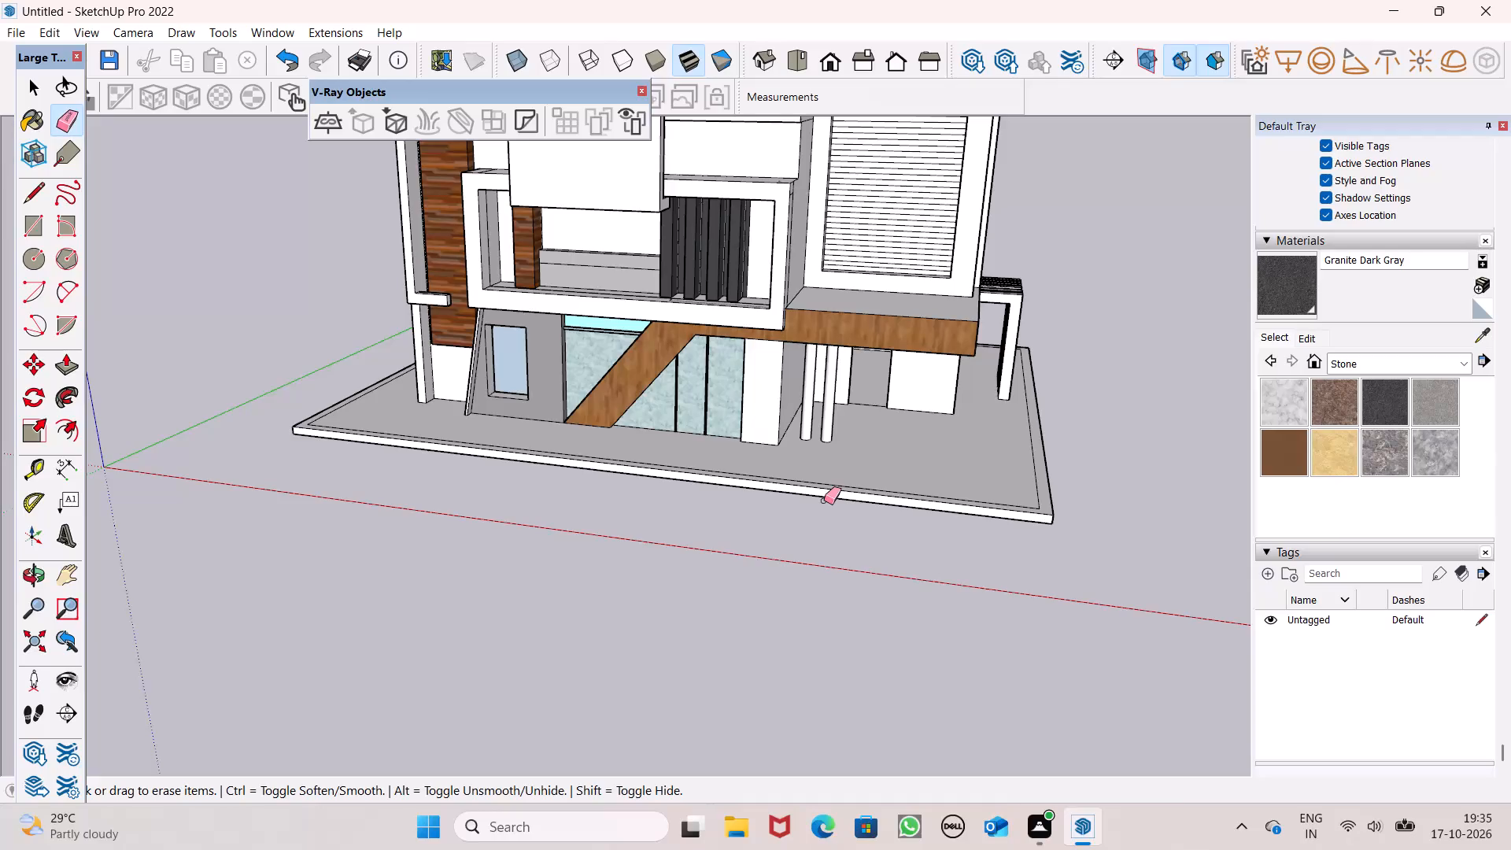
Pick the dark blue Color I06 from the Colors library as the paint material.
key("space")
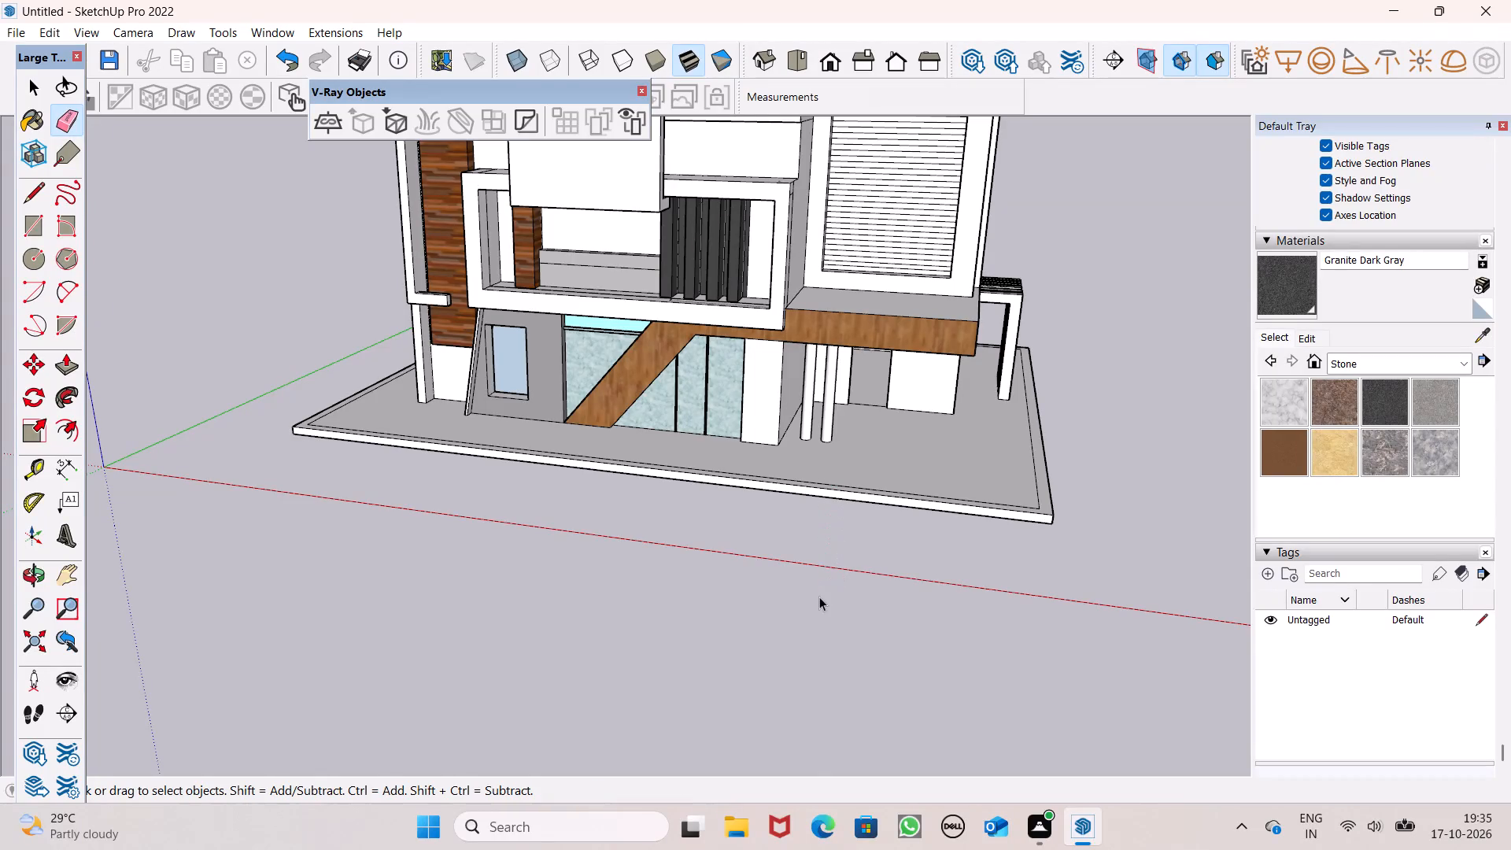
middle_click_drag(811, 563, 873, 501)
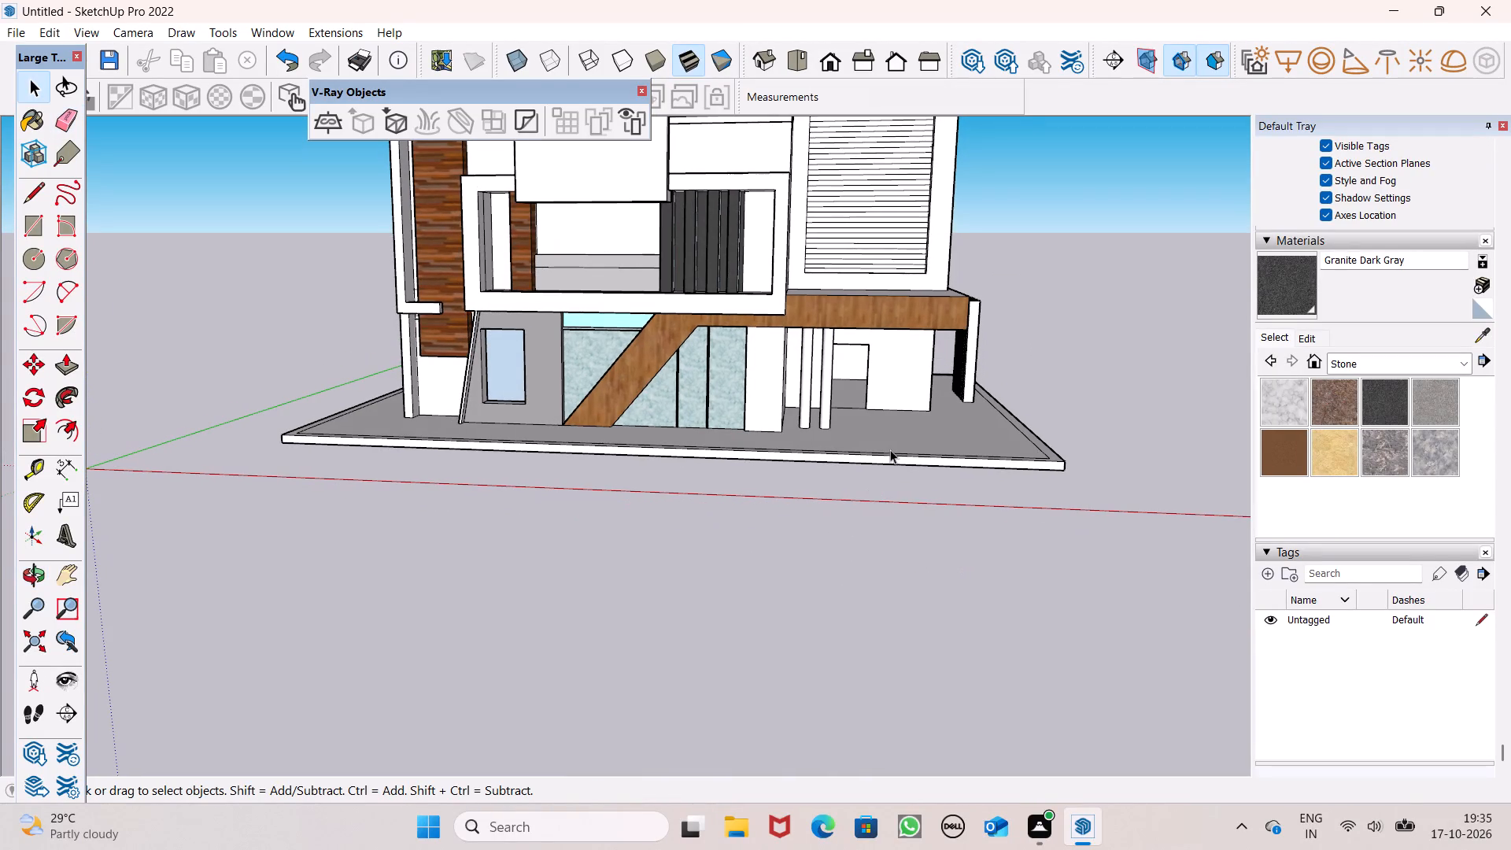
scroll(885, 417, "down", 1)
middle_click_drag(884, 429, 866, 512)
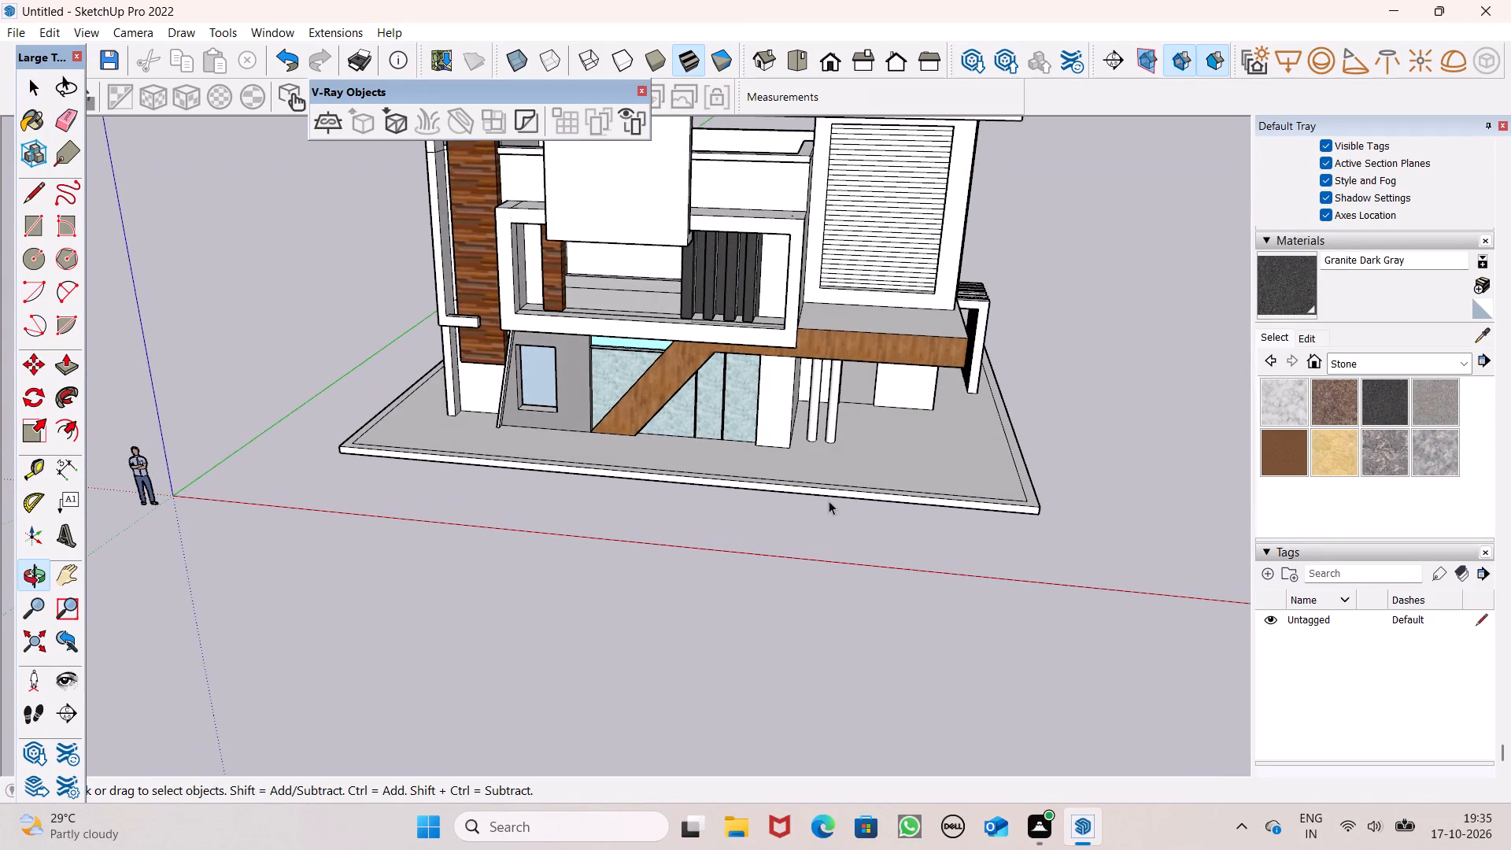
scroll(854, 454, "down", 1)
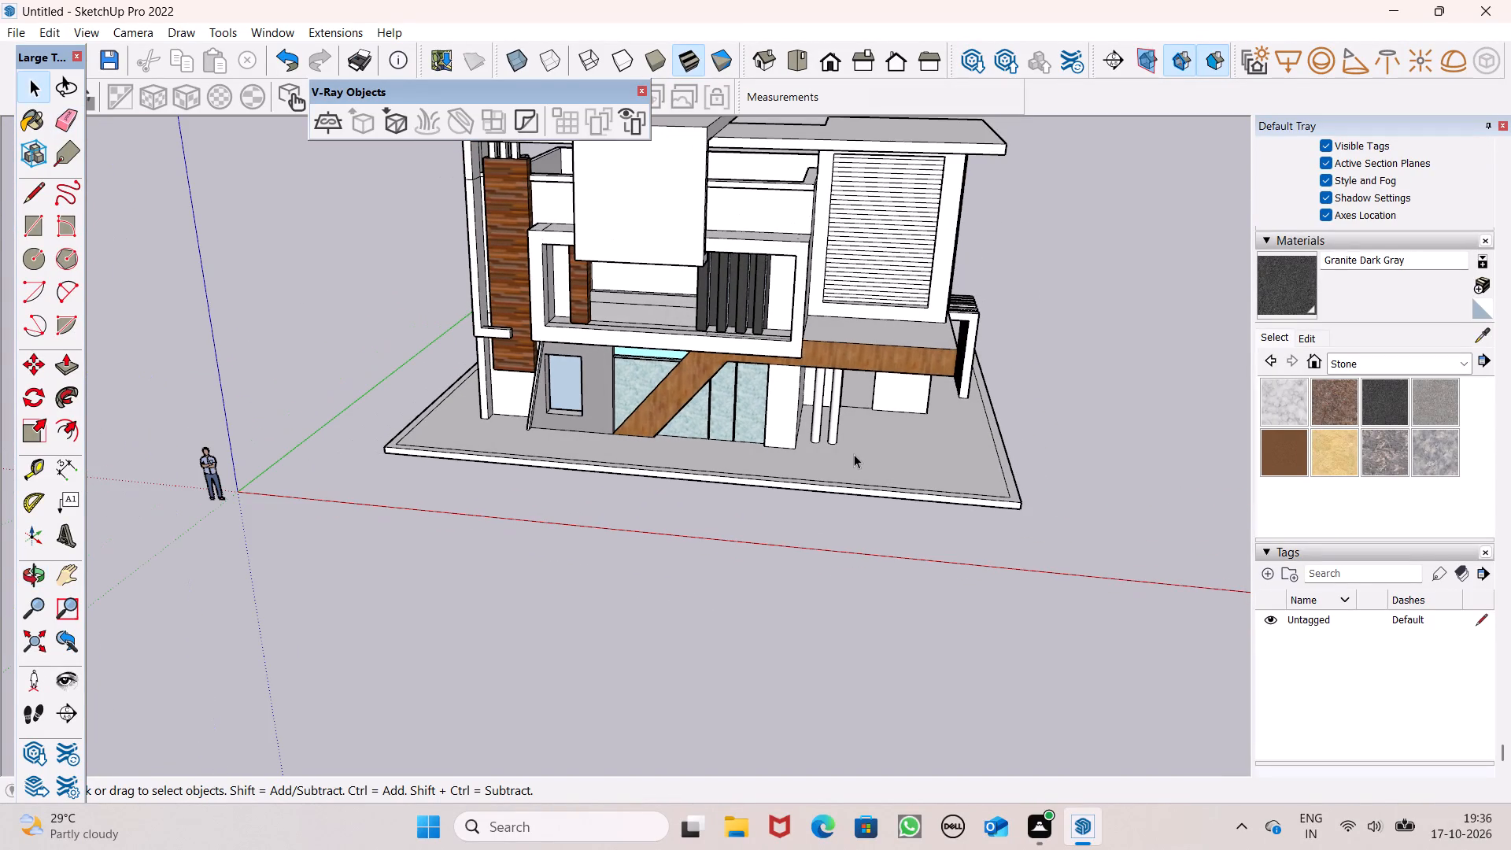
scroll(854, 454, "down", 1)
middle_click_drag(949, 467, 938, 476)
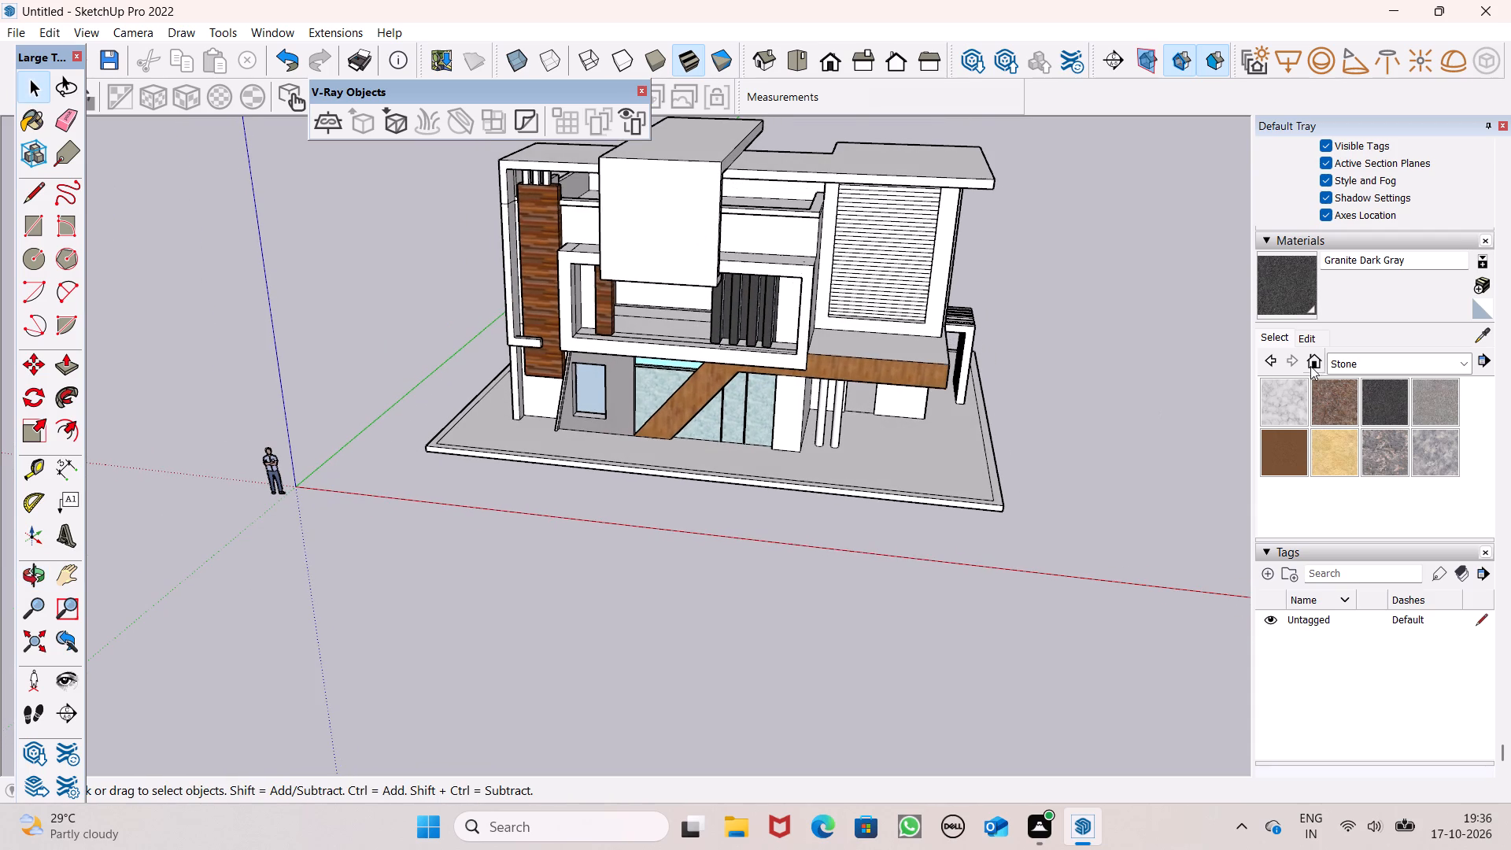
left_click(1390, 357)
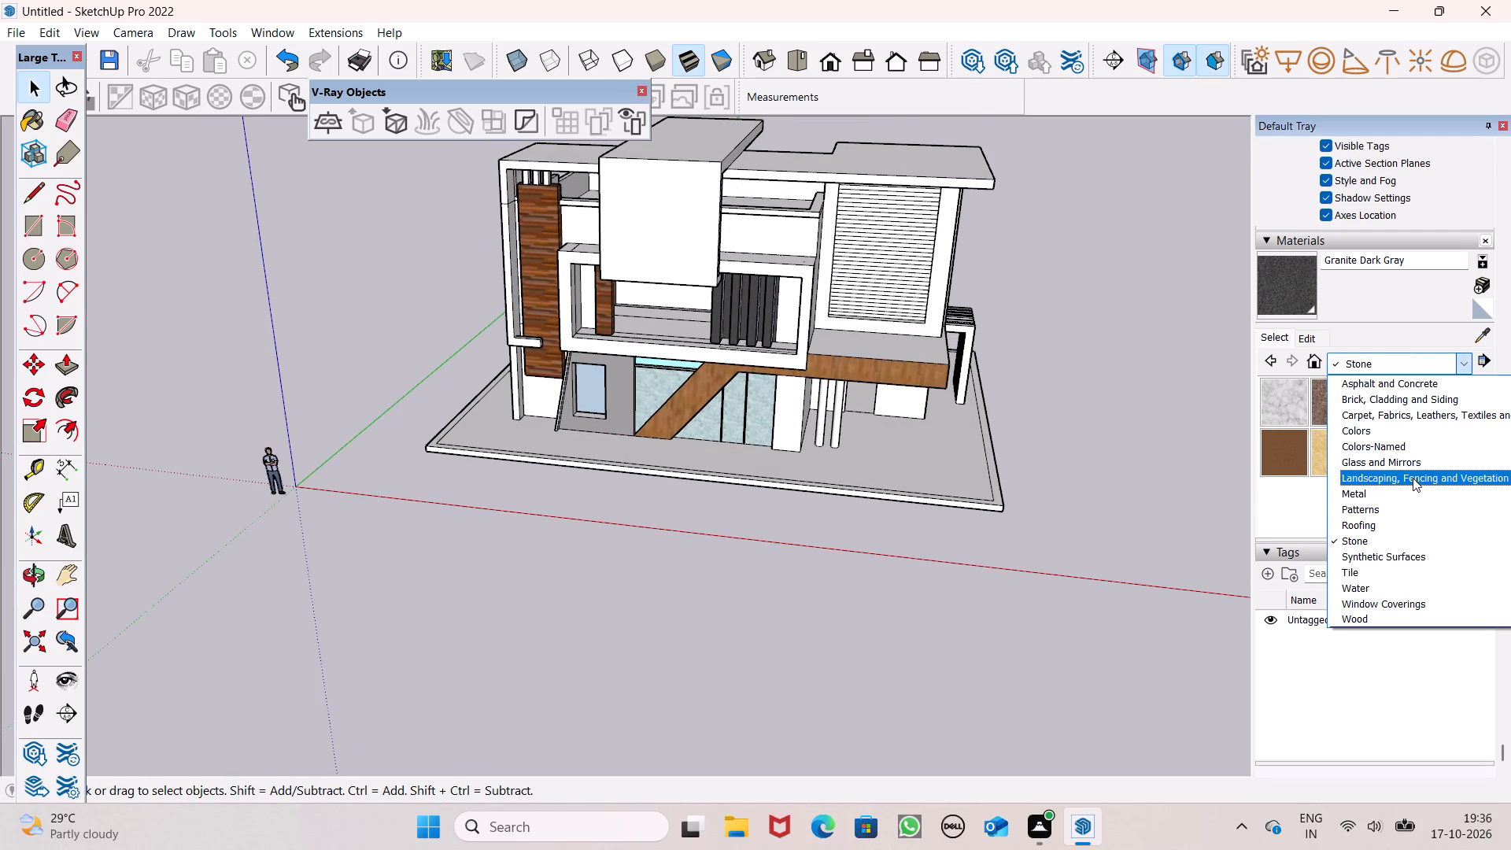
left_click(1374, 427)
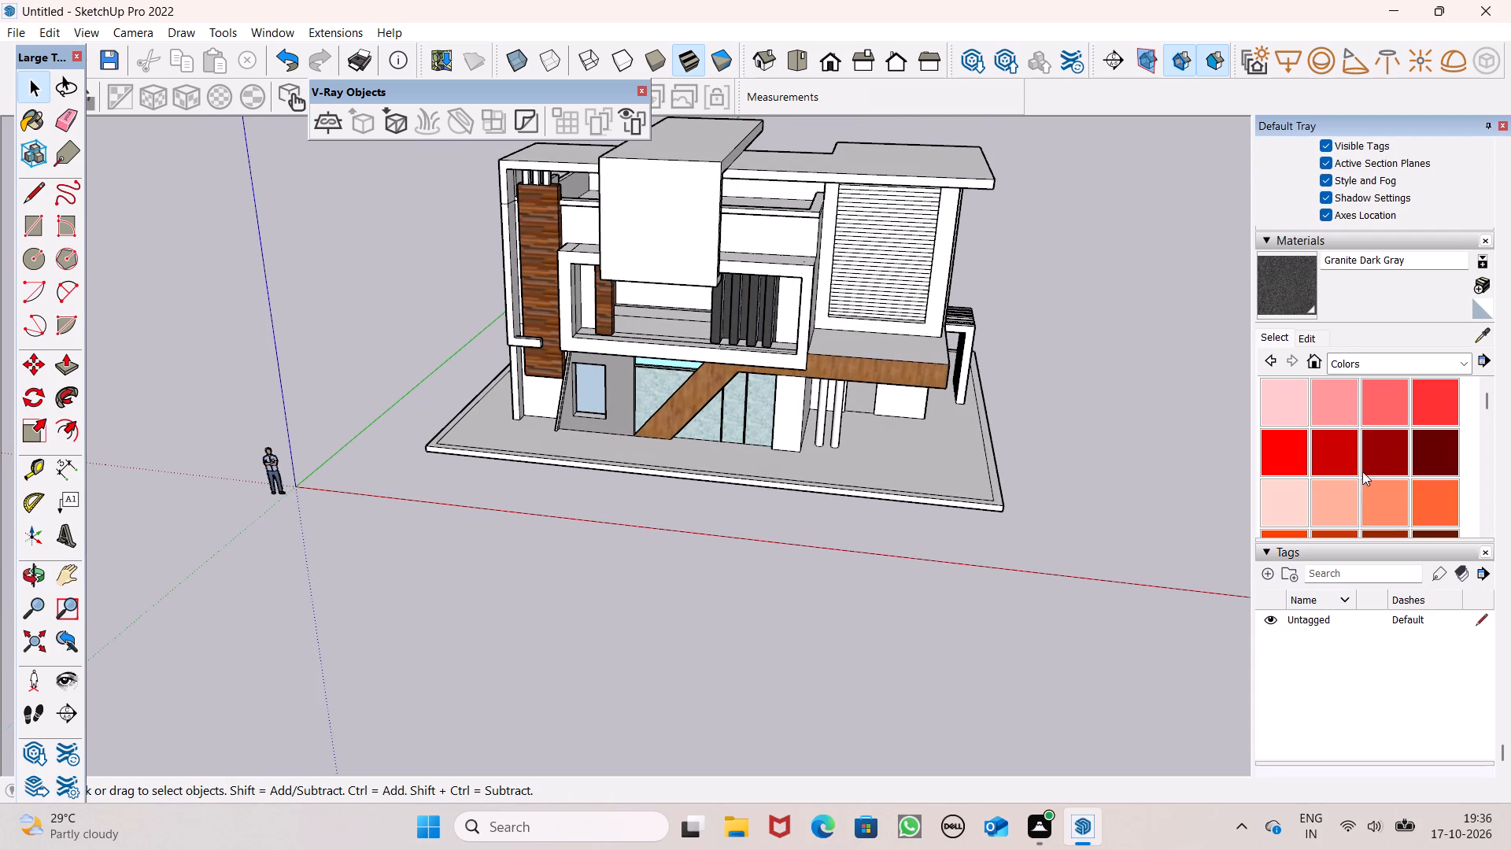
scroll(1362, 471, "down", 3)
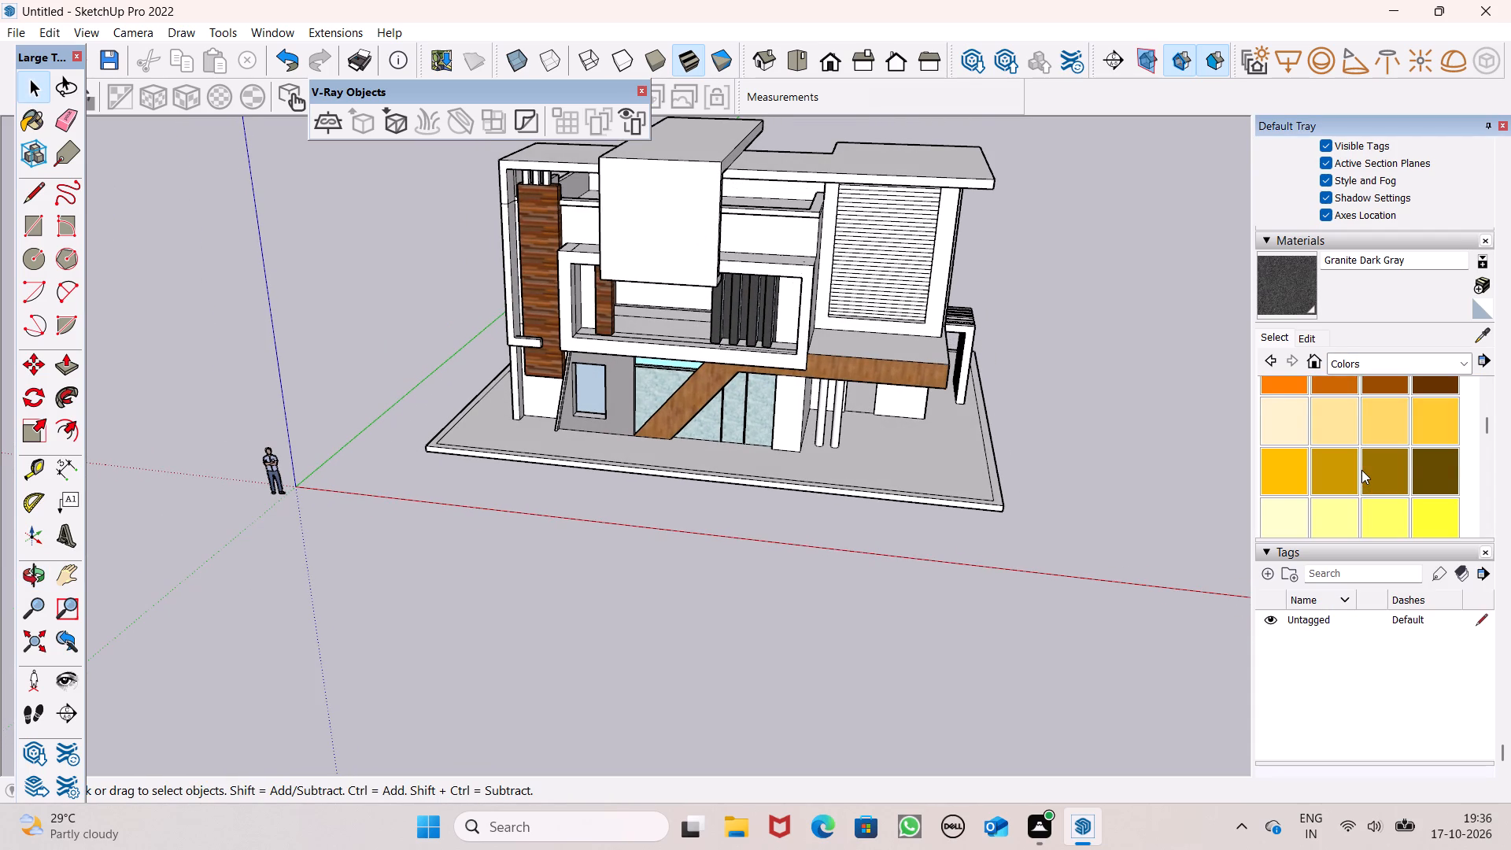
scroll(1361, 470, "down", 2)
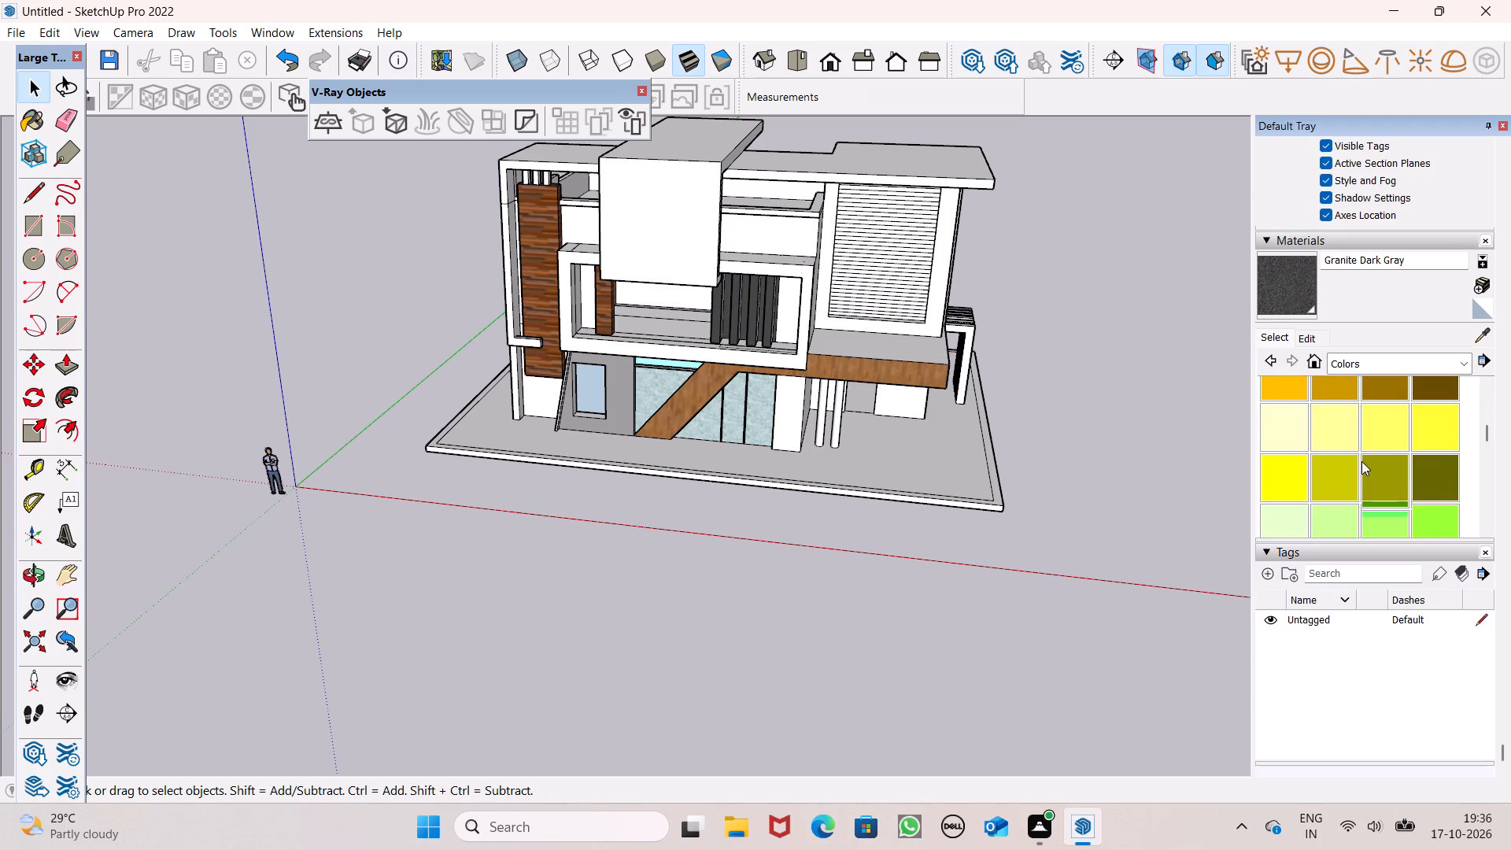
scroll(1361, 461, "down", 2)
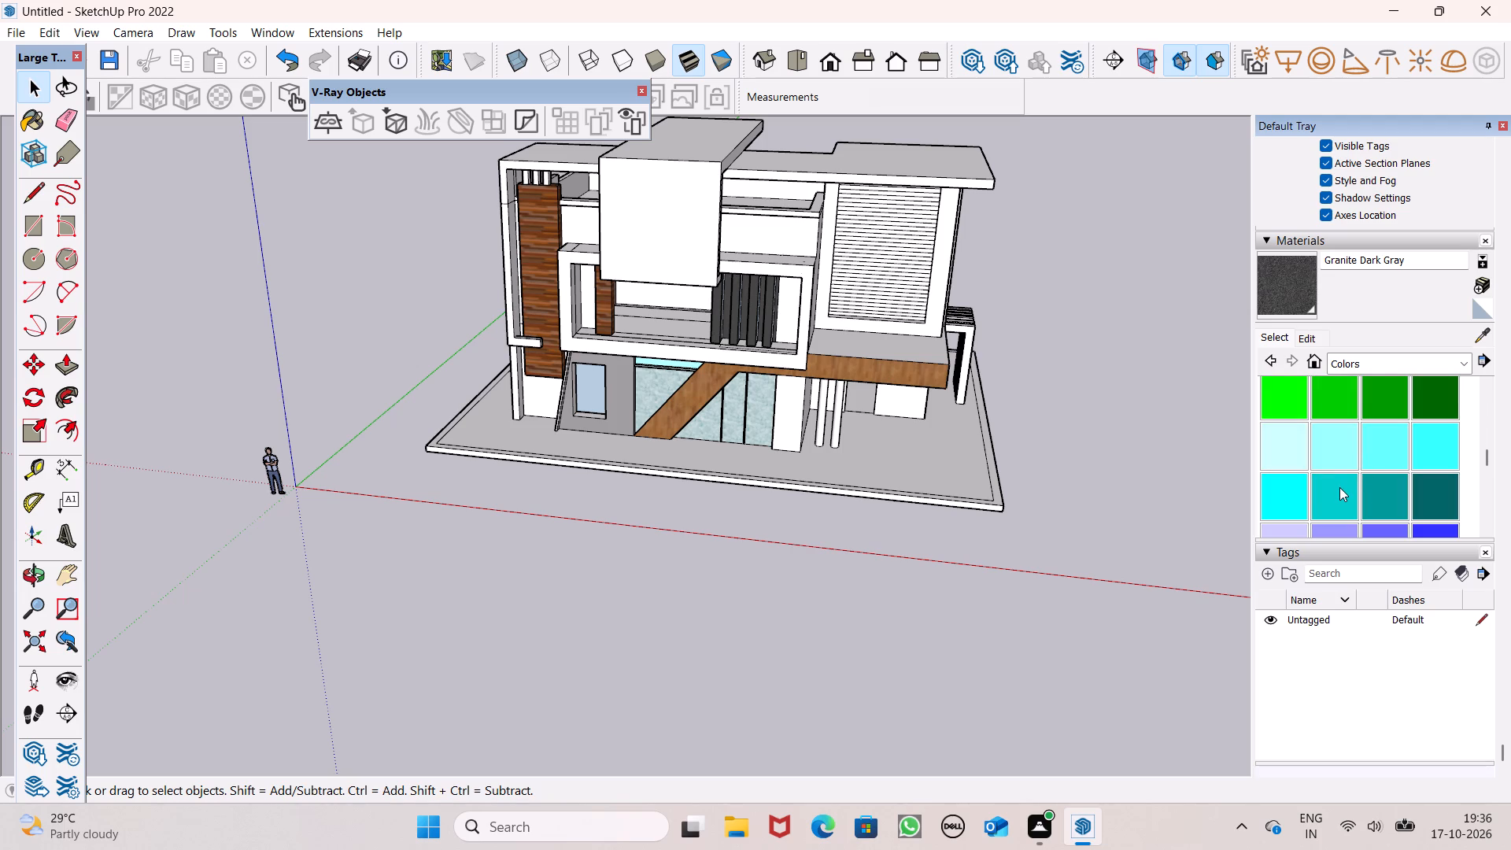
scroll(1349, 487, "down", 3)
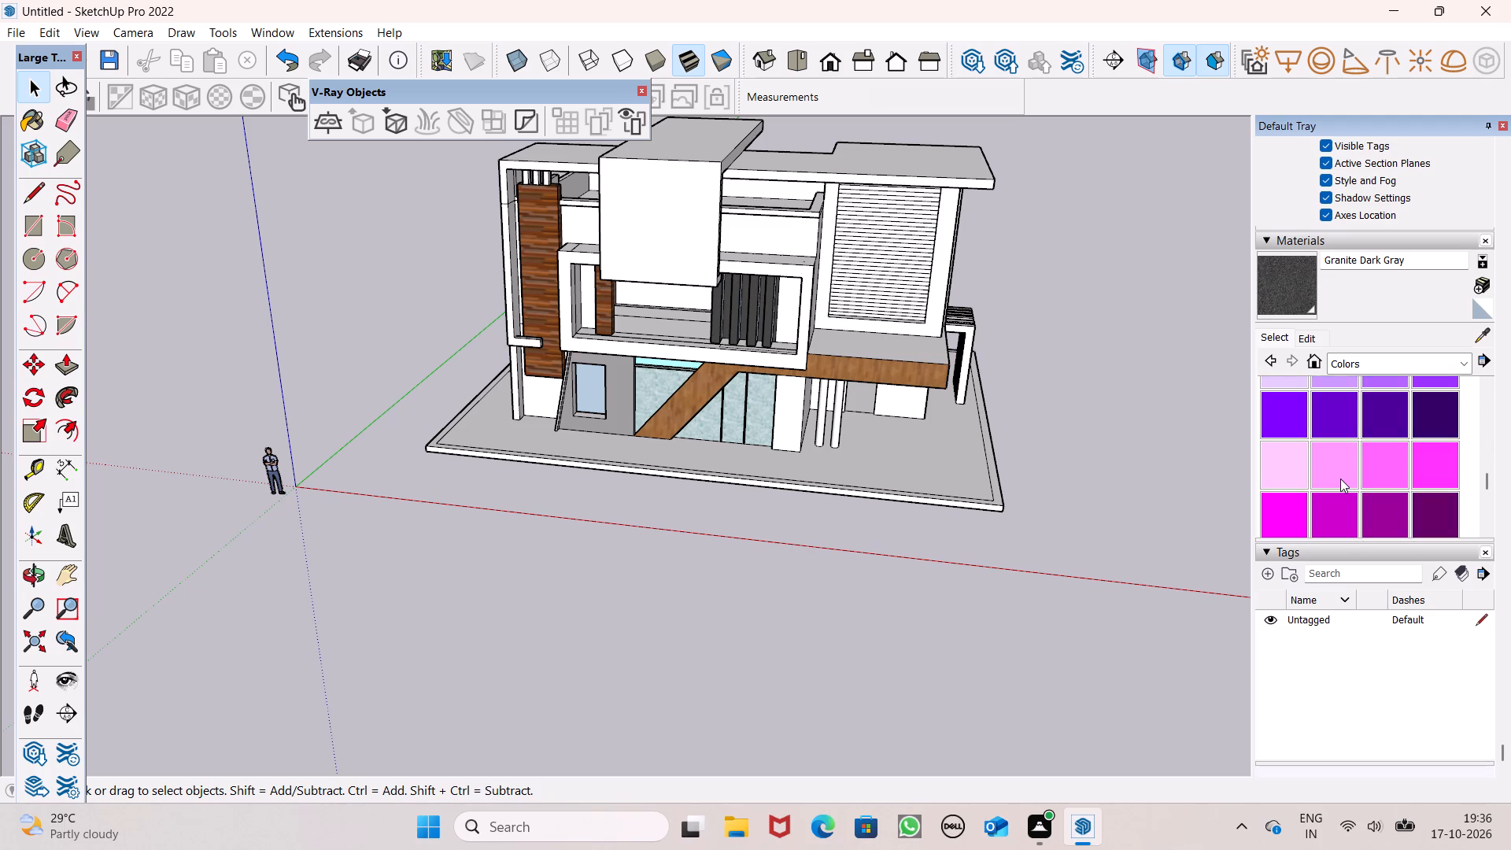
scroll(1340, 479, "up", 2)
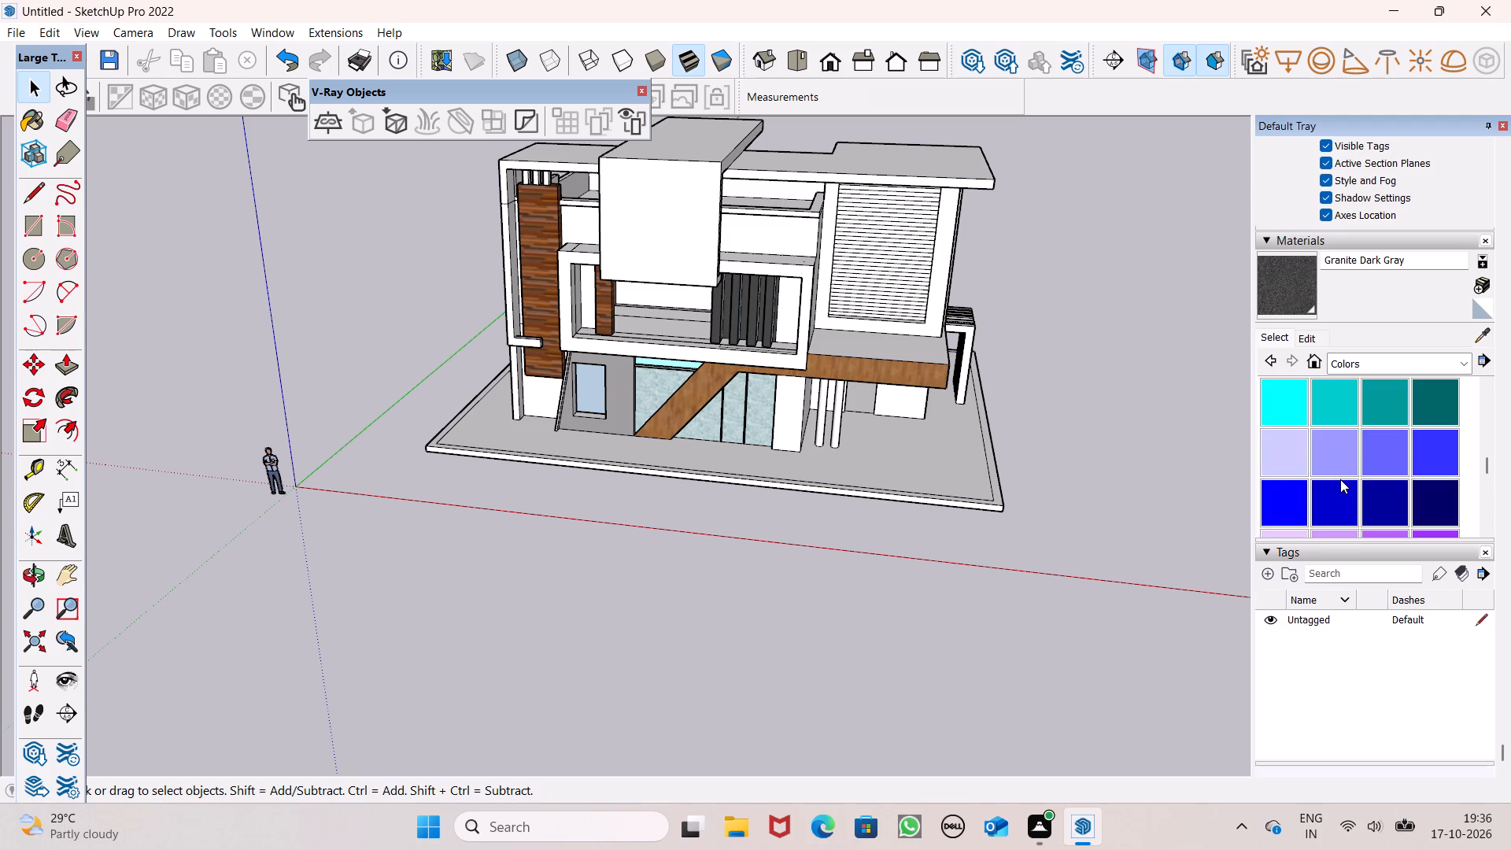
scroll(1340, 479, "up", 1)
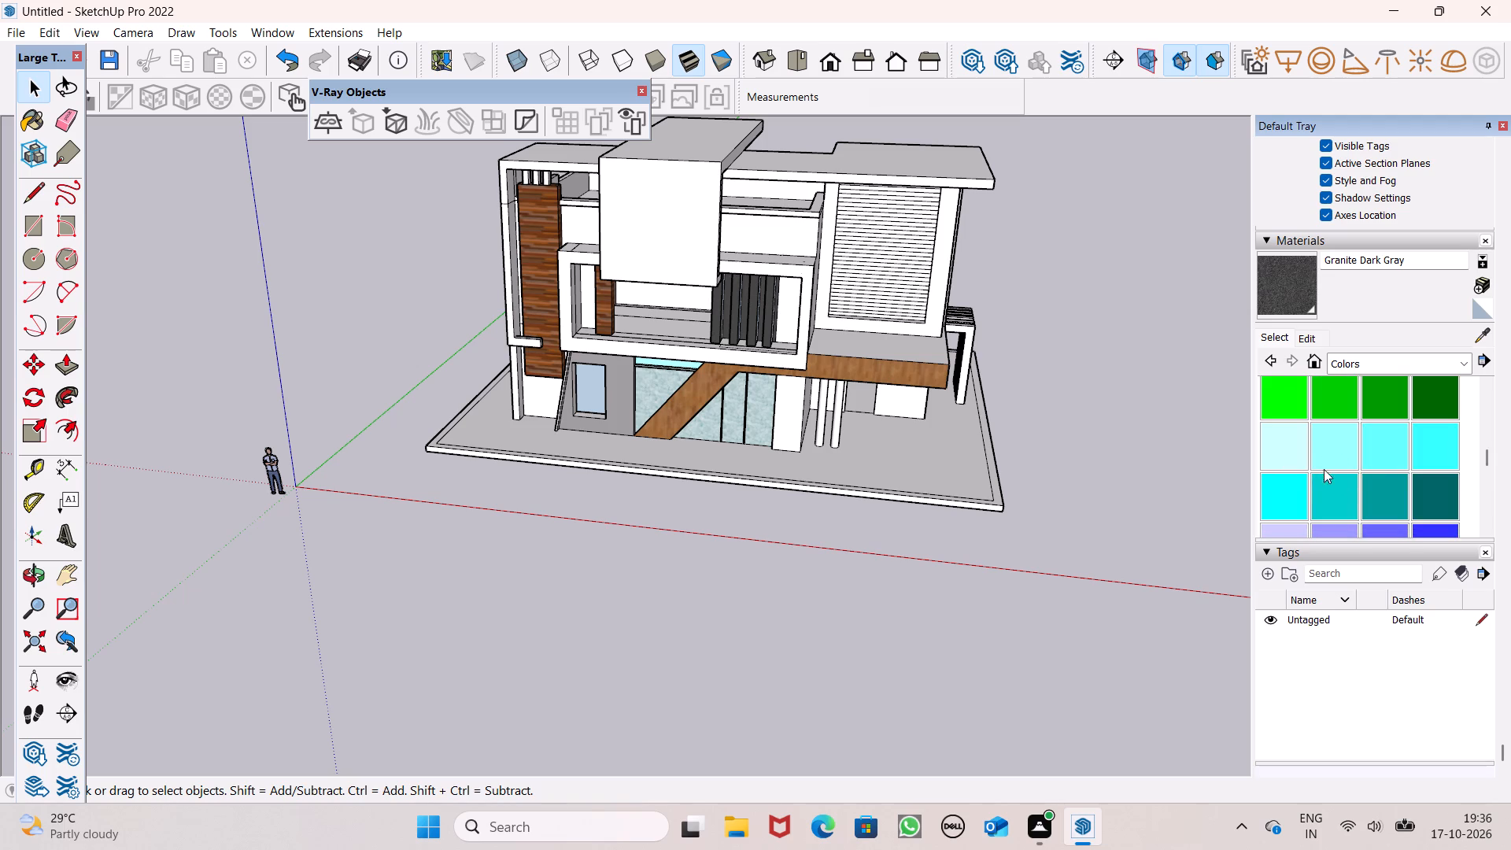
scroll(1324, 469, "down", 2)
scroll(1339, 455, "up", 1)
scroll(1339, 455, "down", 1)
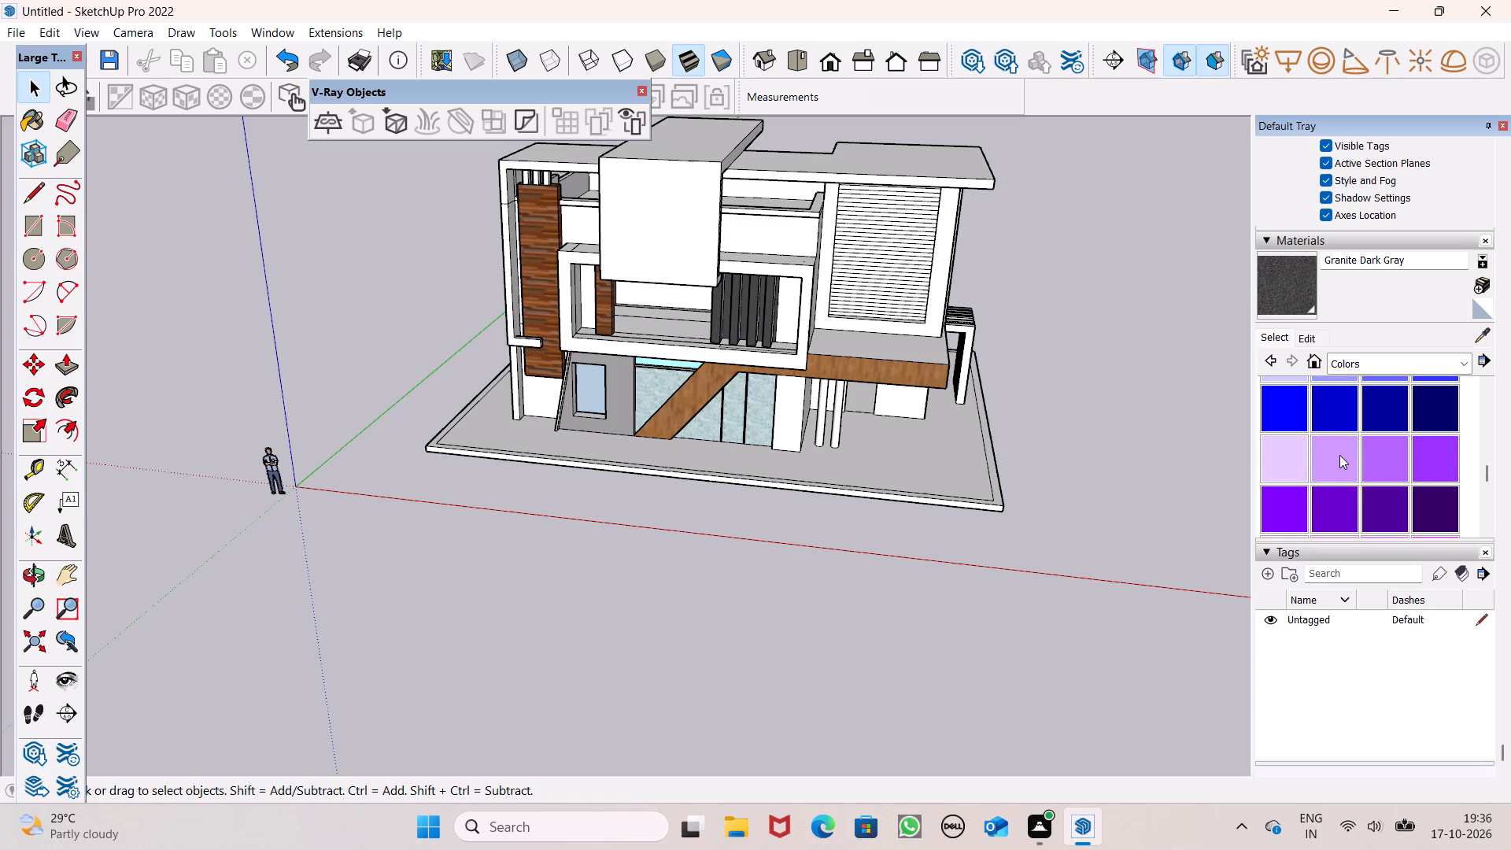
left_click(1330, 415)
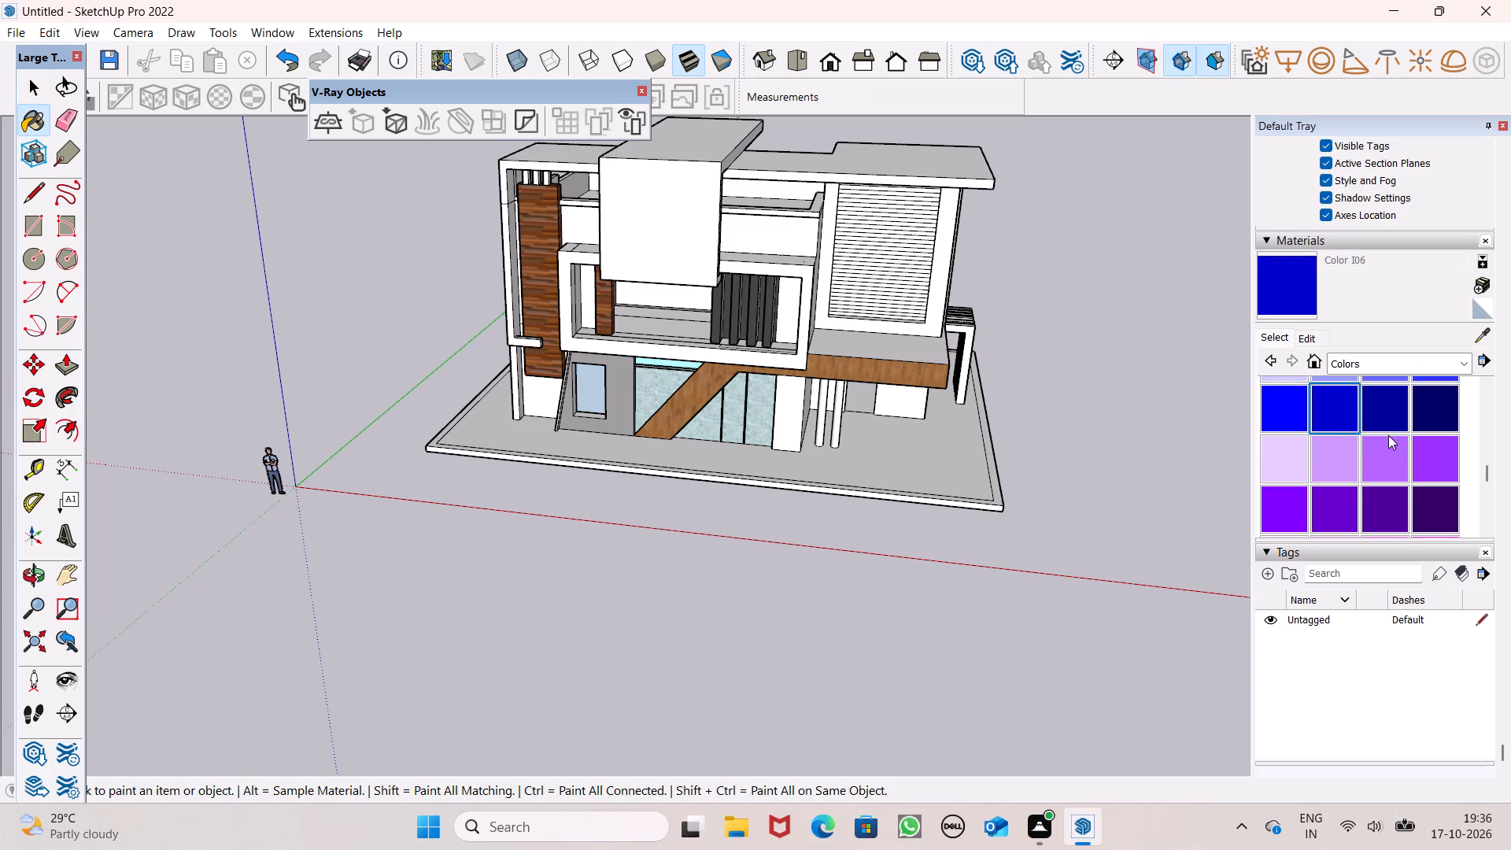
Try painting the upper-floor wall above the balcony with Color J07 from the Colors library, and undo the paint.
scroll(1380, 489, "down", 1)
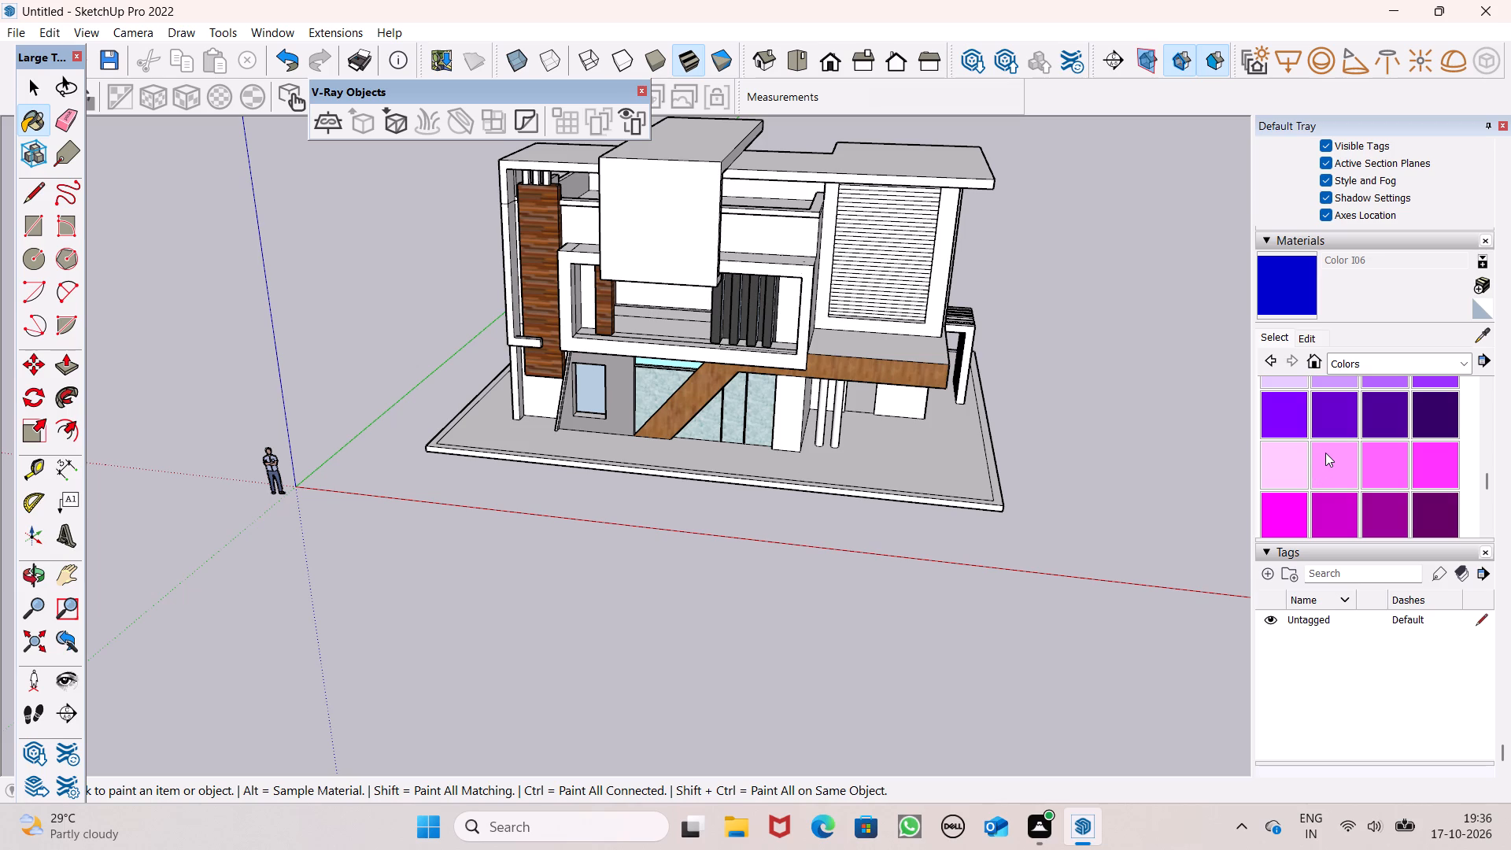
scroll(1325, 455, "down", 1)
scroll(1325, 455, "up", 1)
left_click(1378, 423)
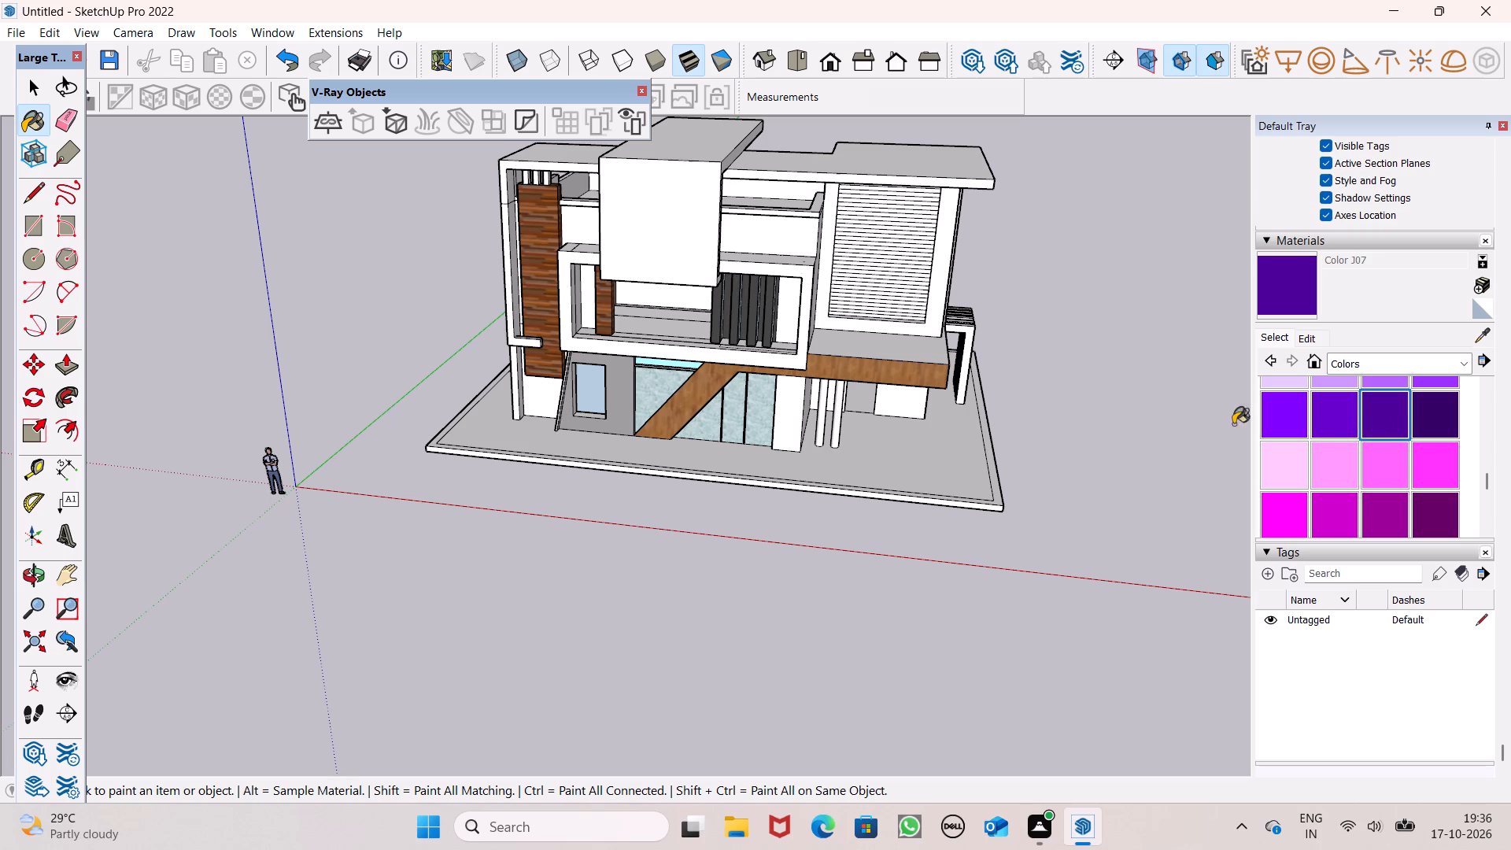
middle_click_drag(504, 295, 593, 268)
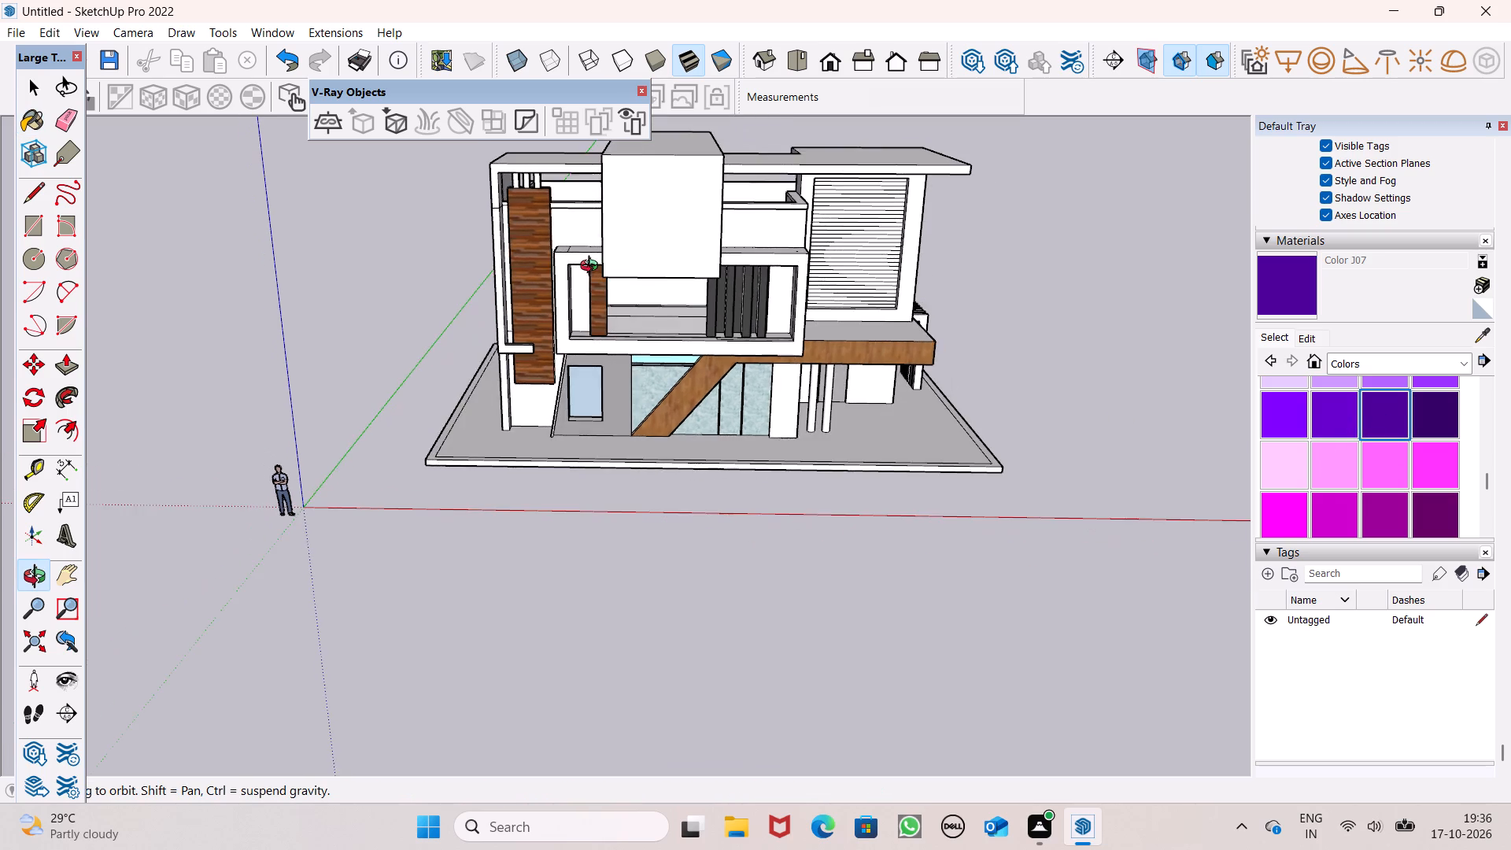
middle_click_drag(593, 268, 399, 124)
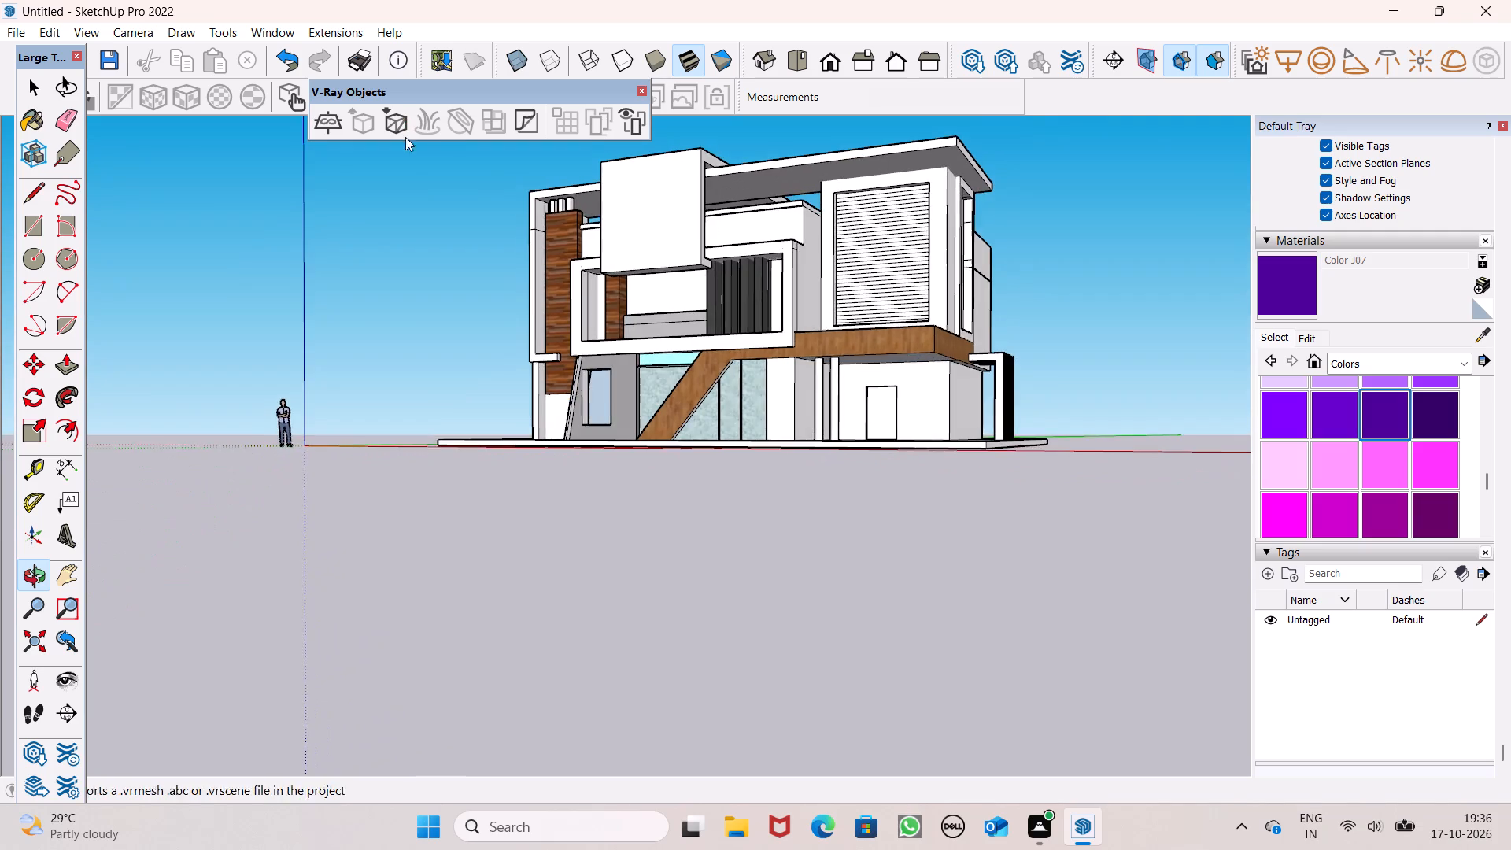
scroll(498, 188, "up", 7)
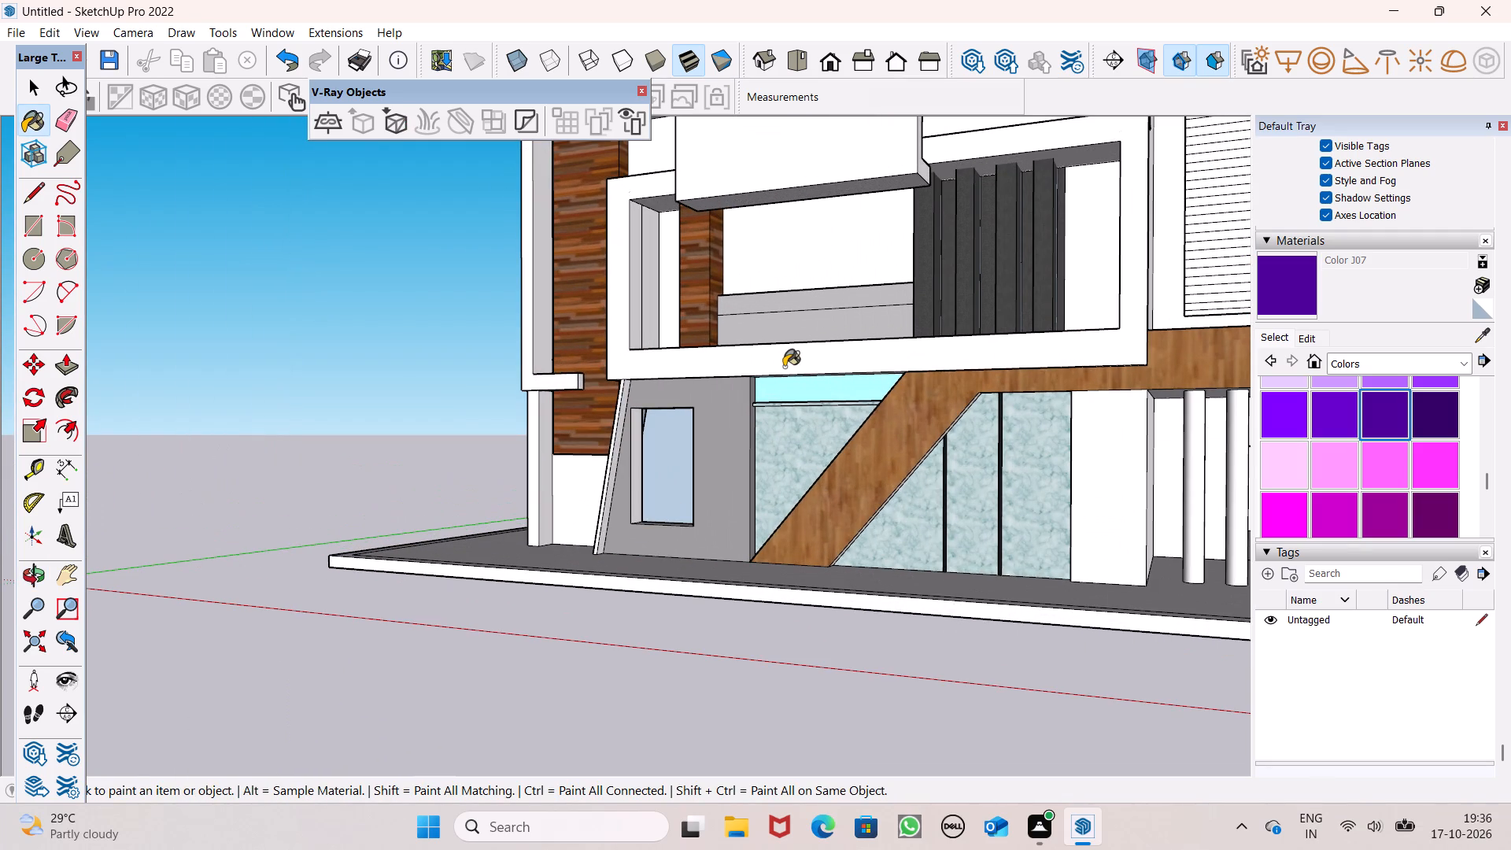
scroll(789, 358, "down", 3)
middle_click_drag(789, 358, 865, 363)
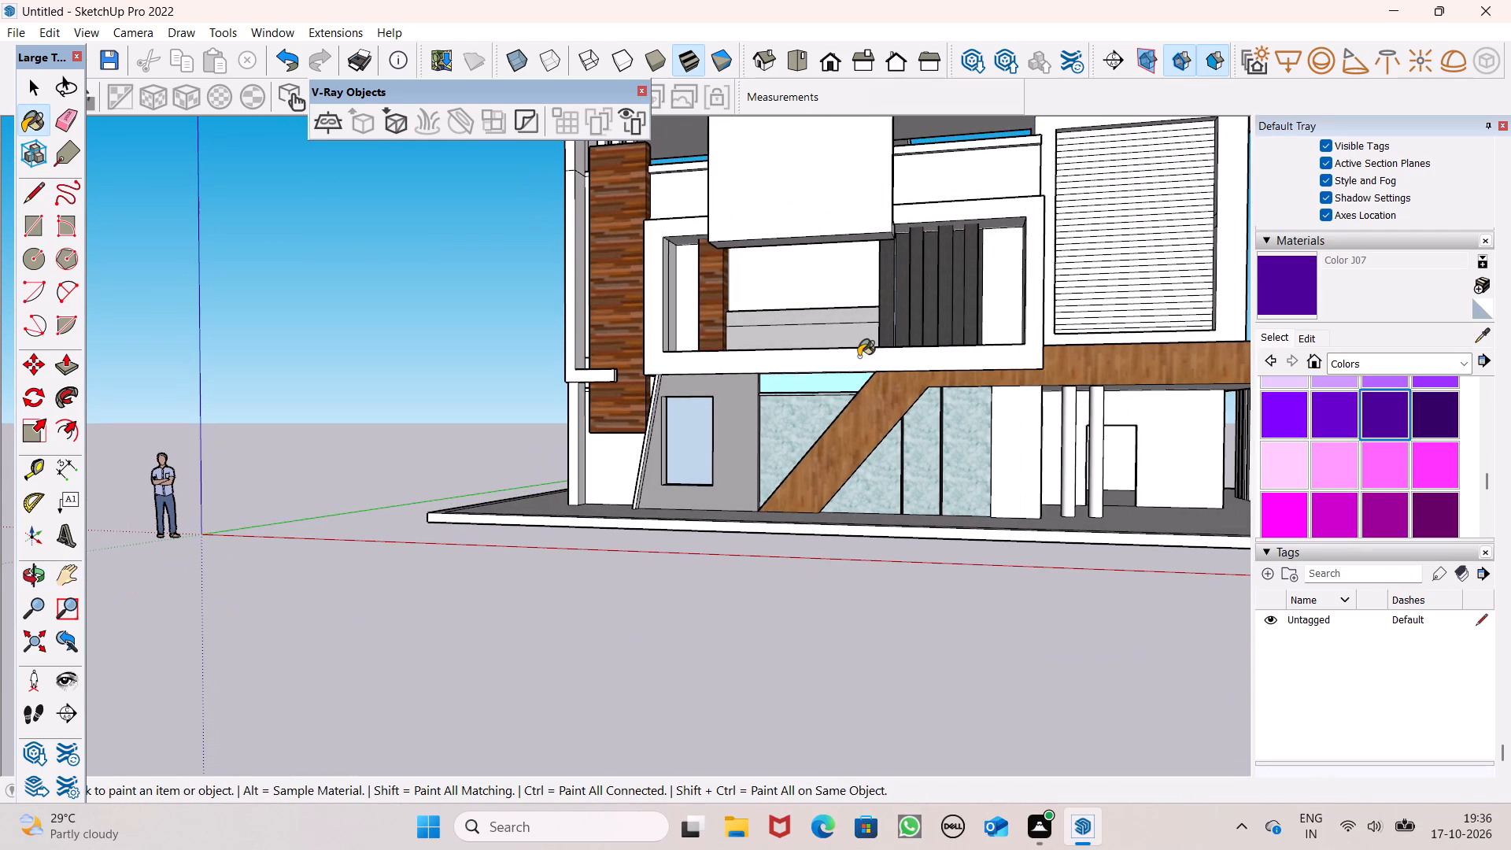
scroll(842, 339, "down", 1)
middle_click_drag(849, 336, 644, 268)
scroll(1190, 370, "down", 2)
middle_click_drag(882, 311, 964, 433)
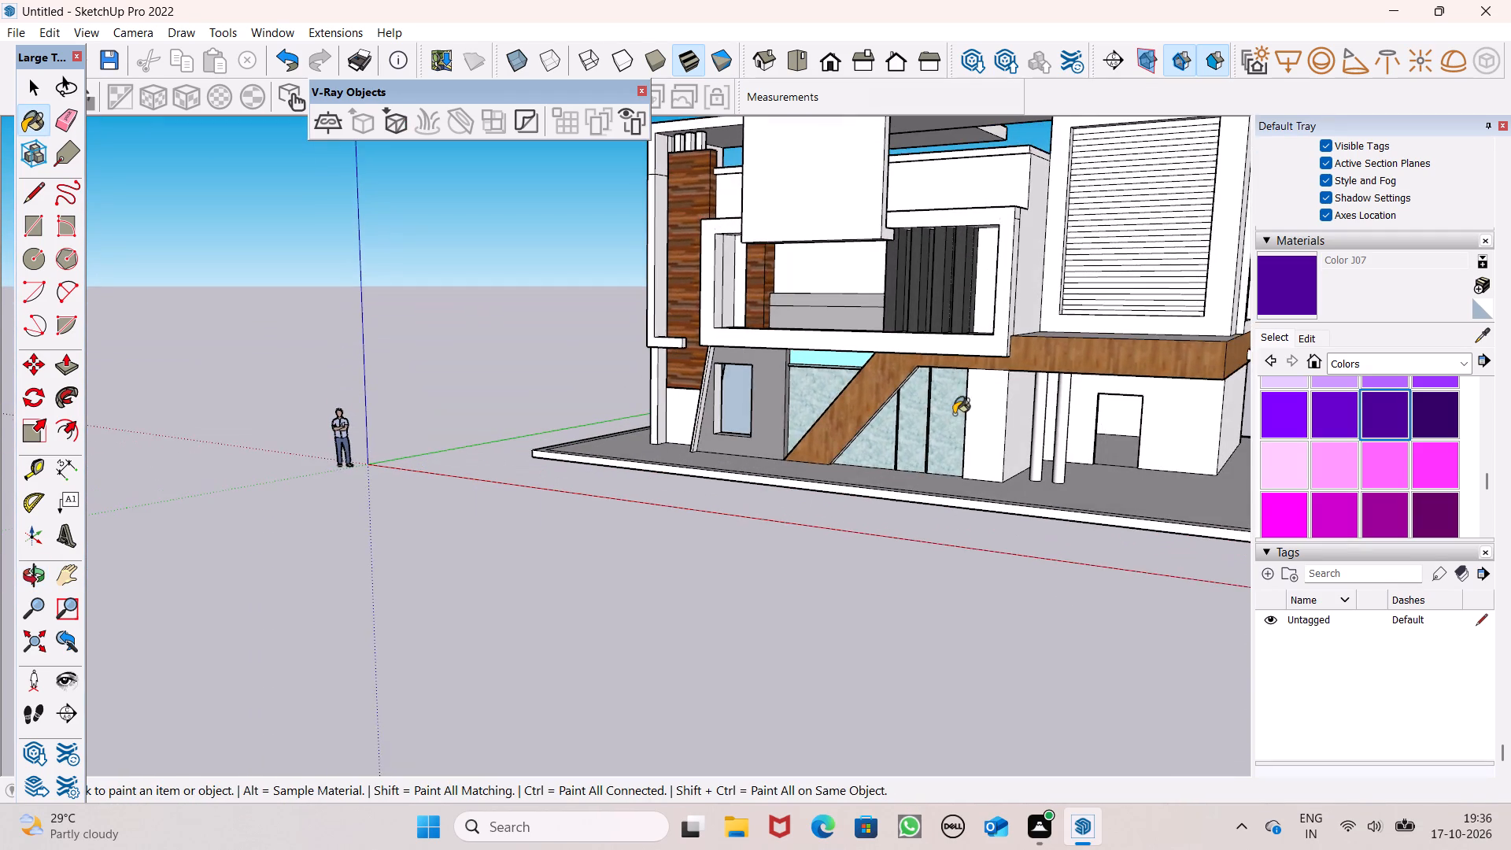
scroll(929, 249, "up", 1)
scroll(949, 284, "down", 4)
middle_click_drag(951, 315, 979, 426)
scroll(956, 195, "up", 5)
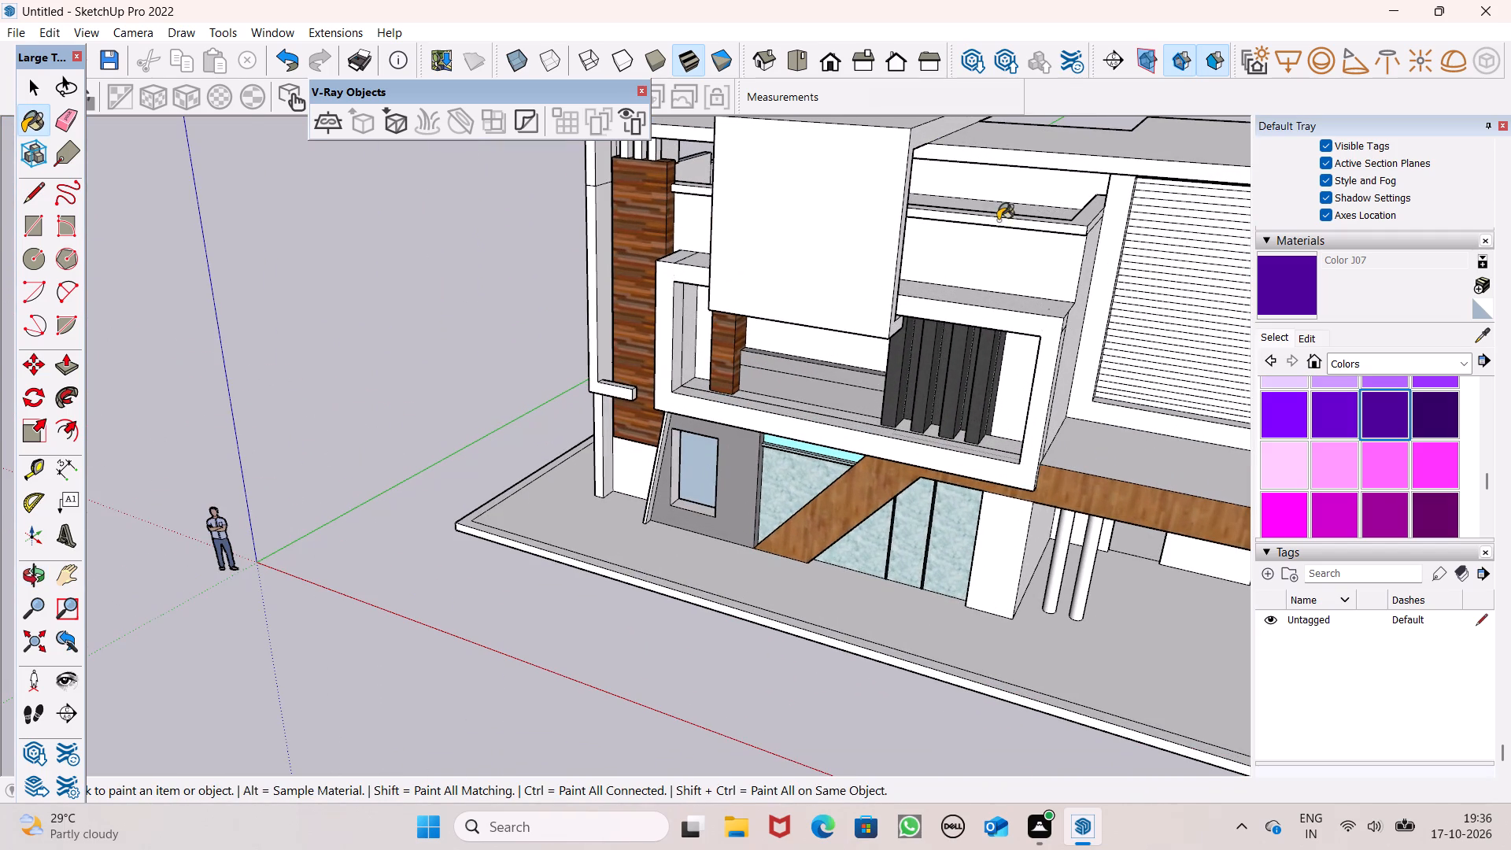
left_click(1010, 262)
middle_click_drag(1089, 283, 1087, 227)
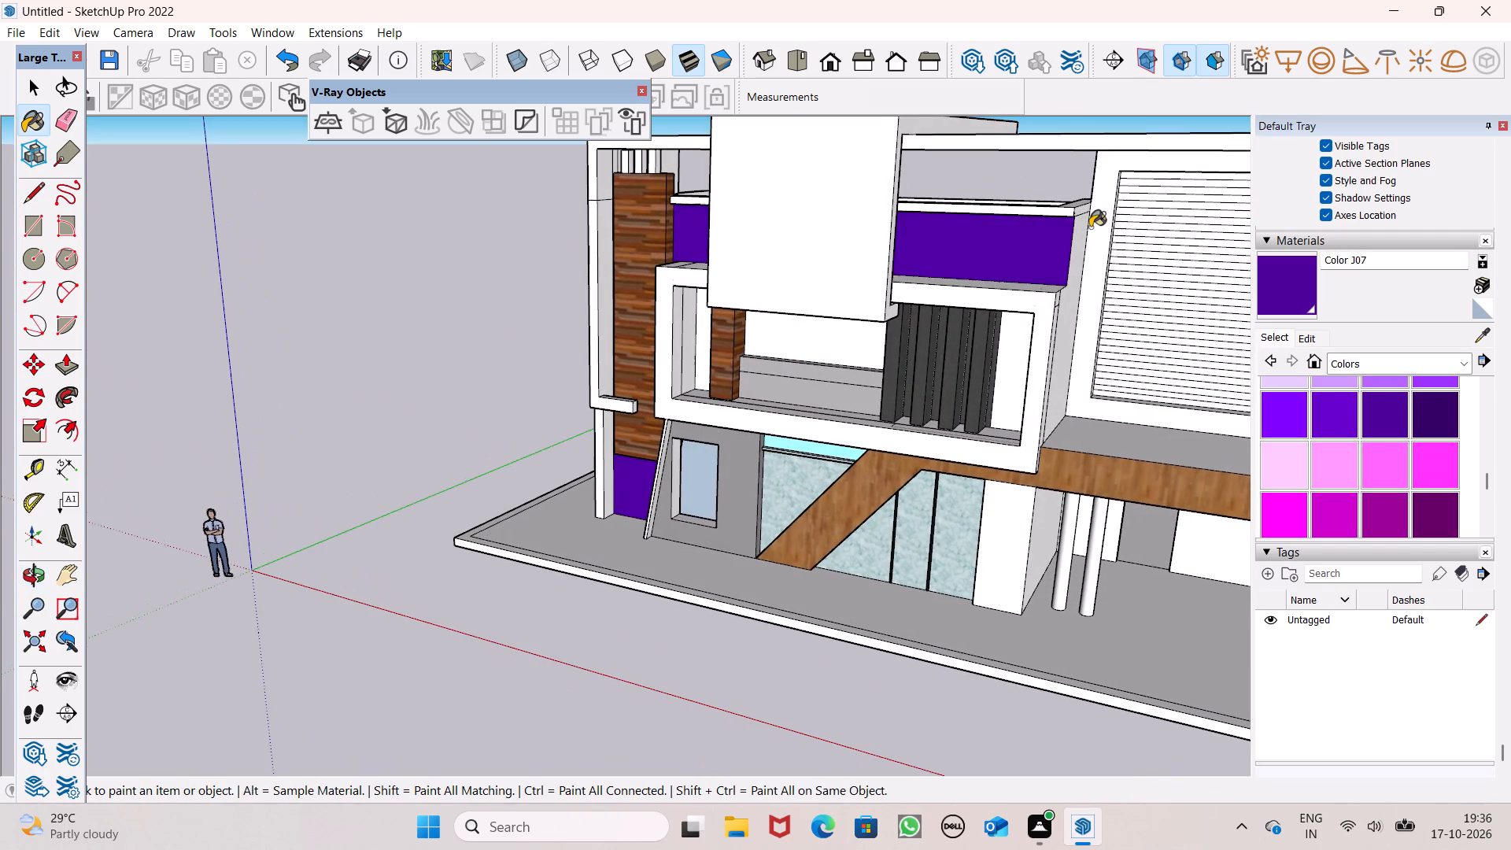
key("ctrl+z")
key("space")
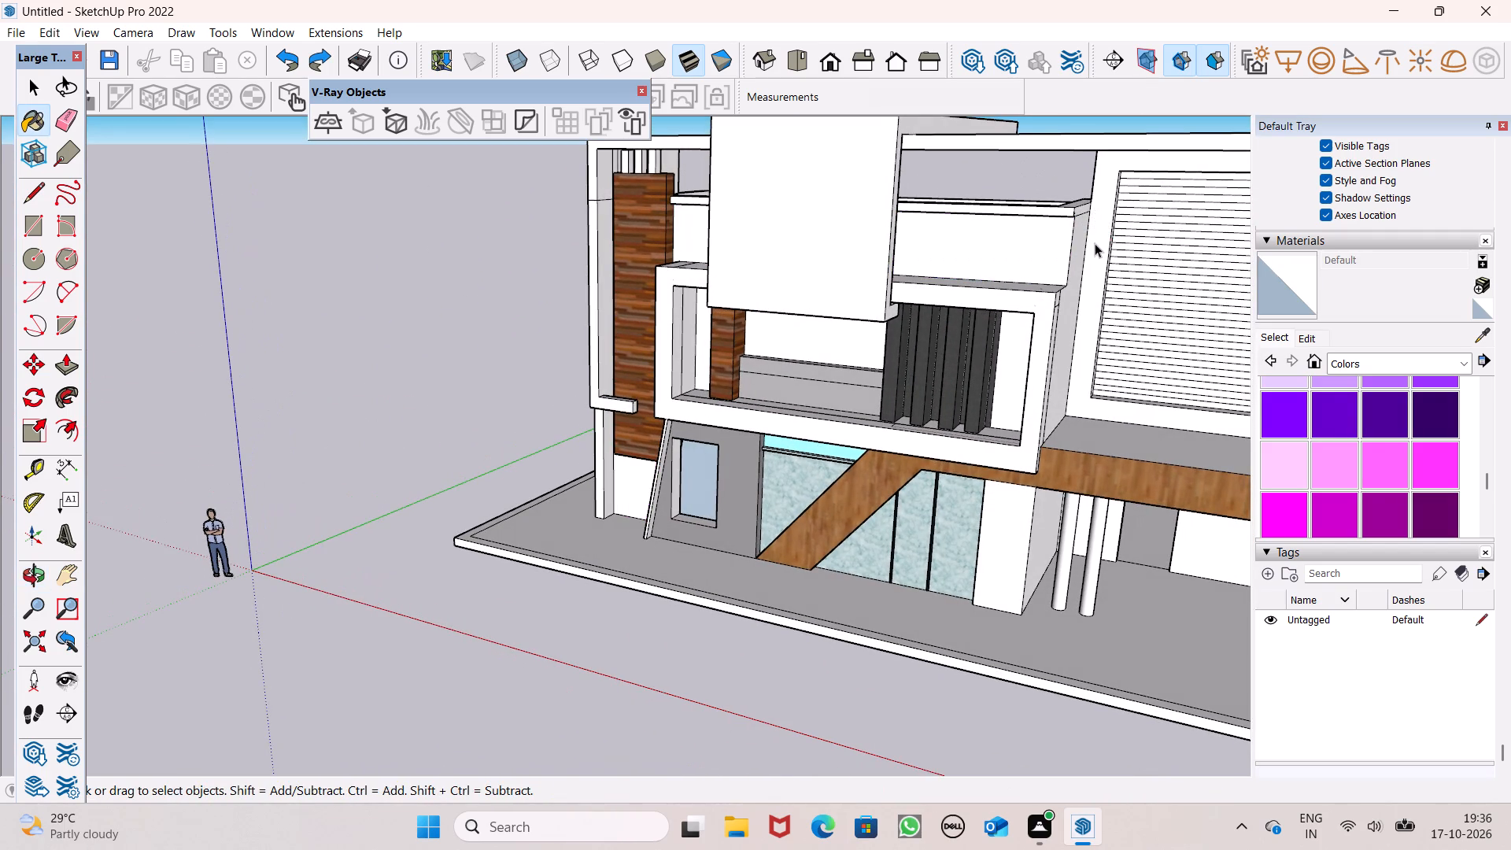
Draw a line about 9 inches long across the wall from the balcony frame's top back corner to the tall wood column.
middle_click_drag(1012, 244, 1129, 308)
middle_click_drag(728, 278, 900, 248)
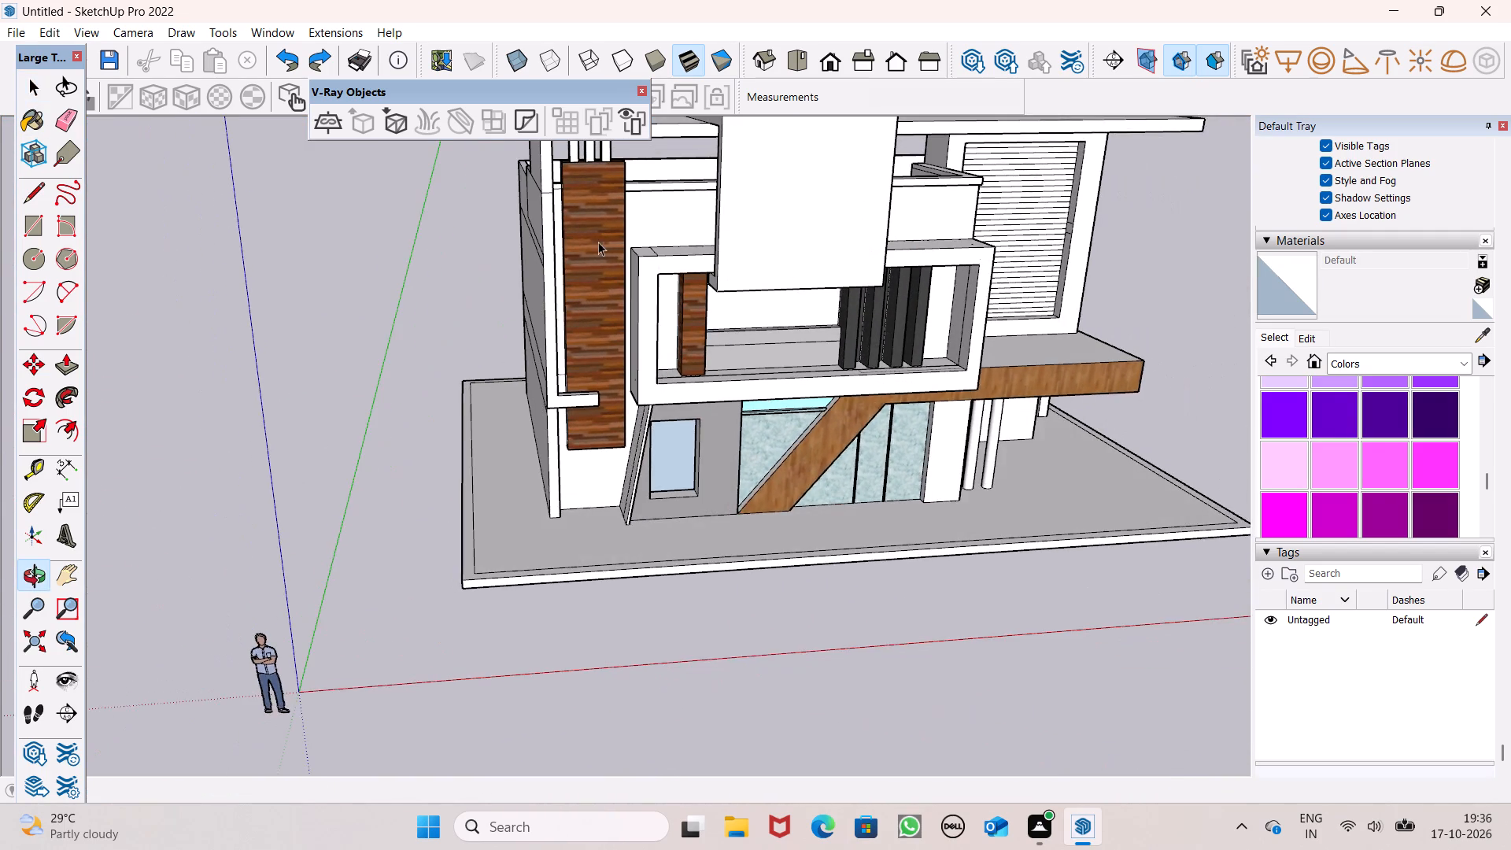
scroll(538, 220, "up", 1)
left_click(24, 187)
middle_click_drag(408, 292, 124, 371)
scroll(124, 371, "up", 1)
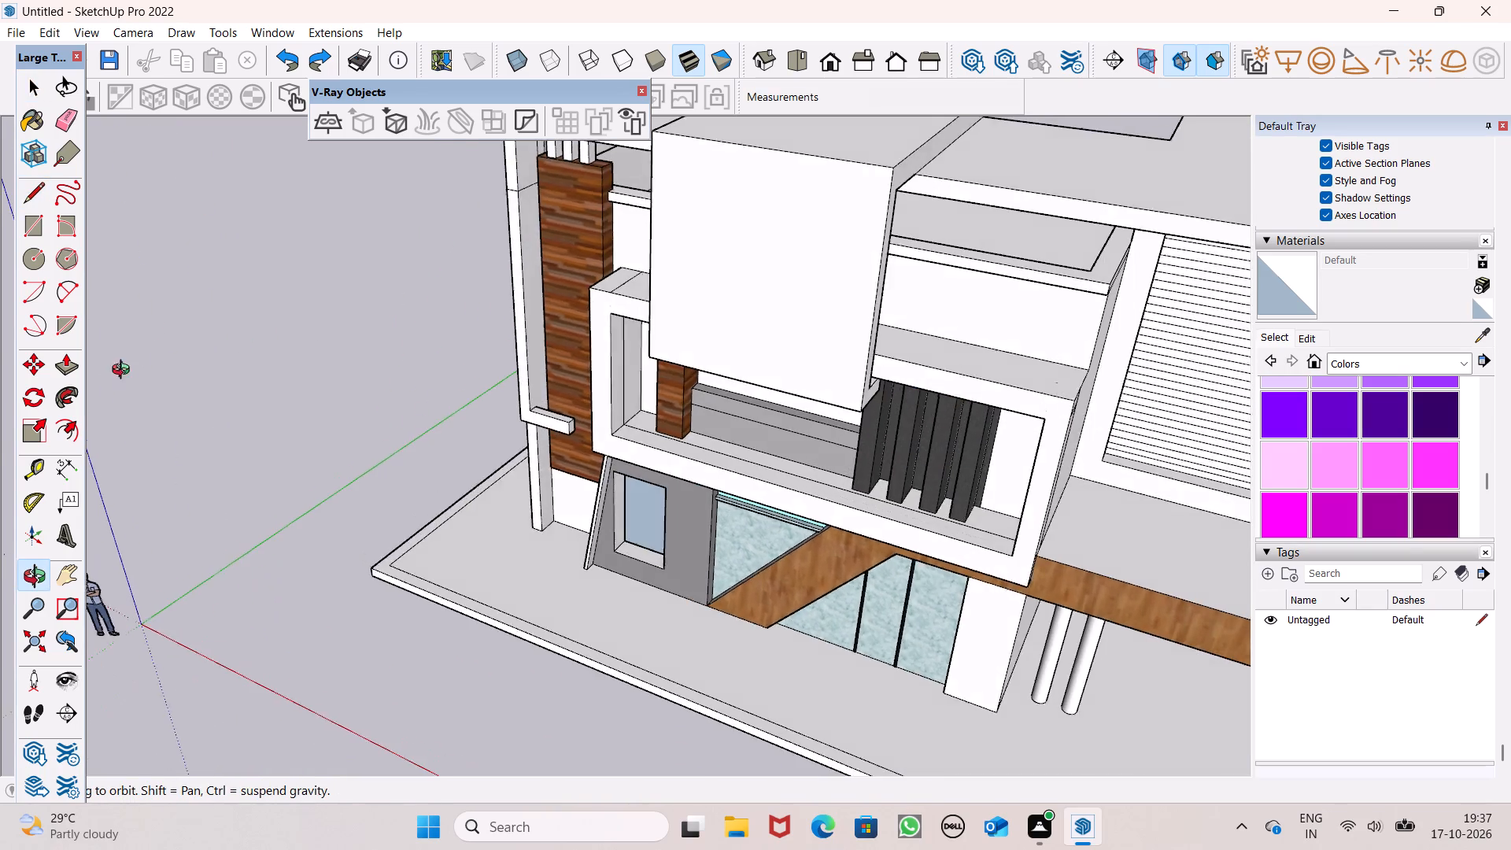
middle_click_drag(124, 371, 122, 369)
scroll(260, 307, "up", 4)
middle_click_drag(482, 323, 563, 350)
scroll(672, 251, "up", 4)
middle_click_drag(822, 276, 807, 312)
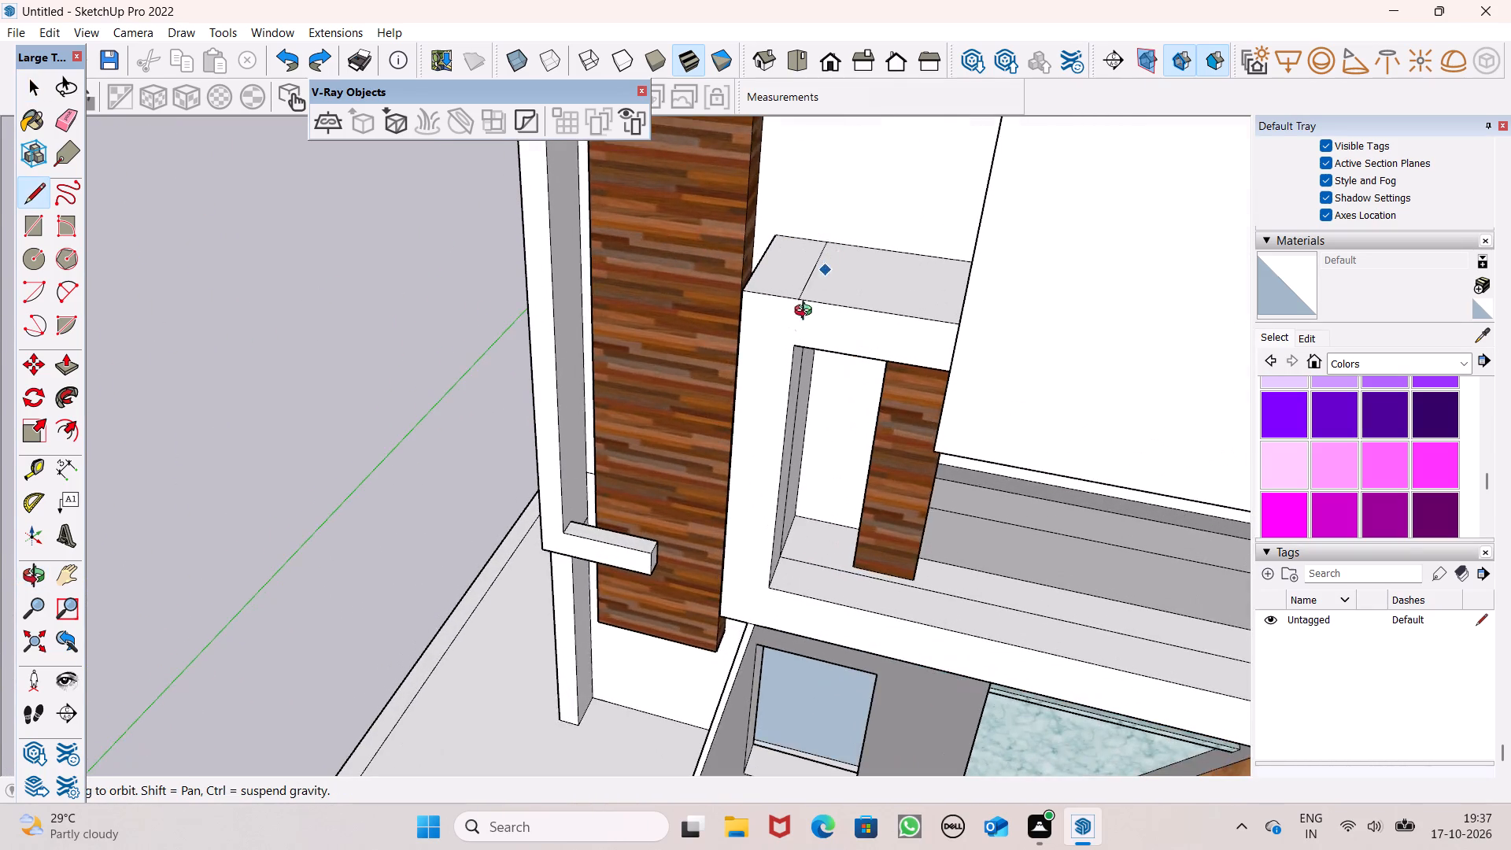
middle_click_drag(807, 312, 697, 383)
scroll(781, 309, "up", 7)
left_click(796, 286)
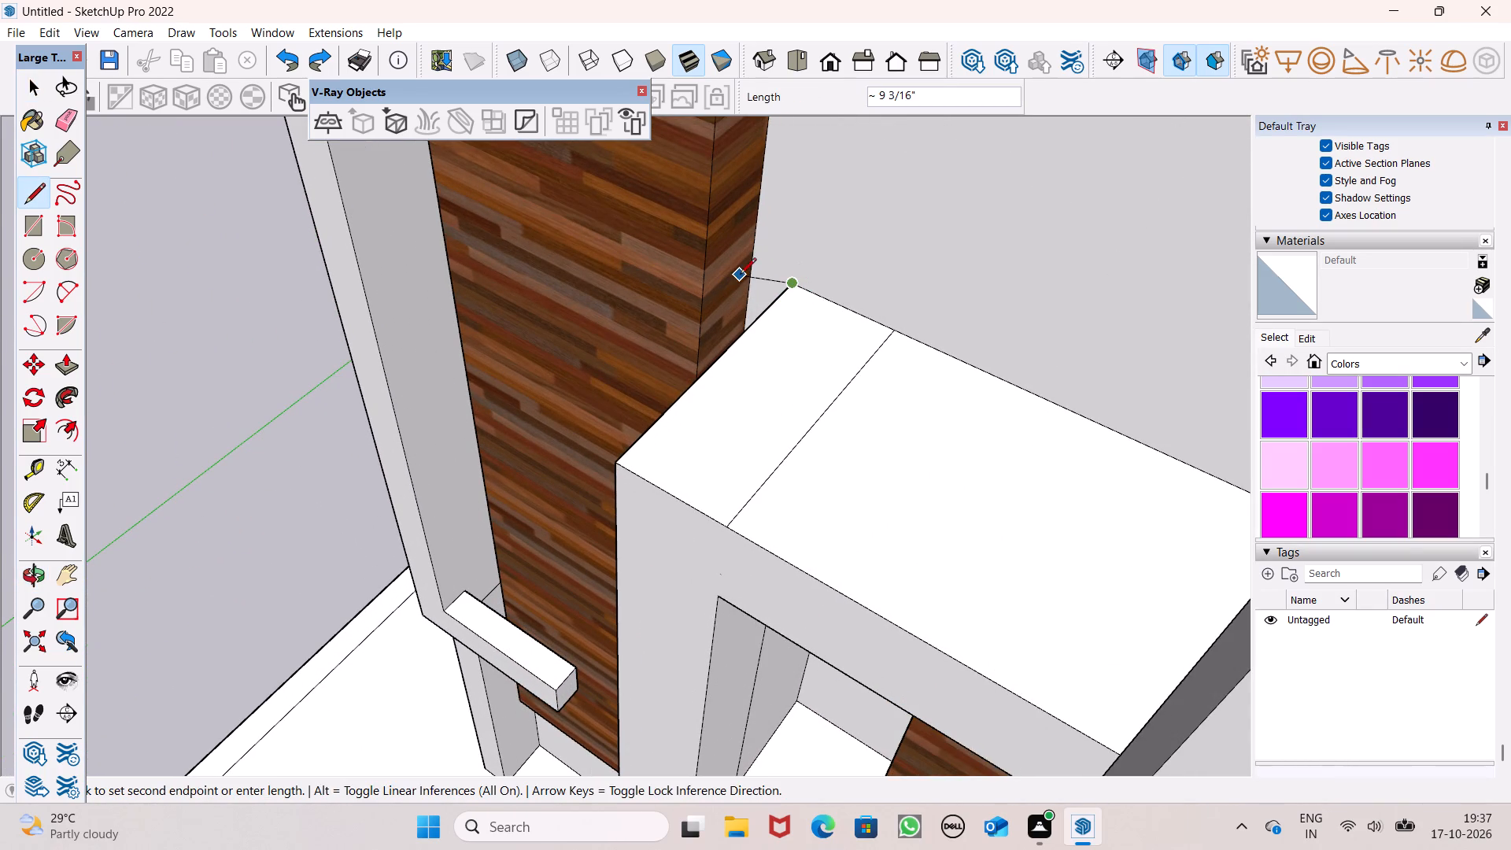
left_click(748, 264)
middle_click_drag(817, 309, 720, 310)
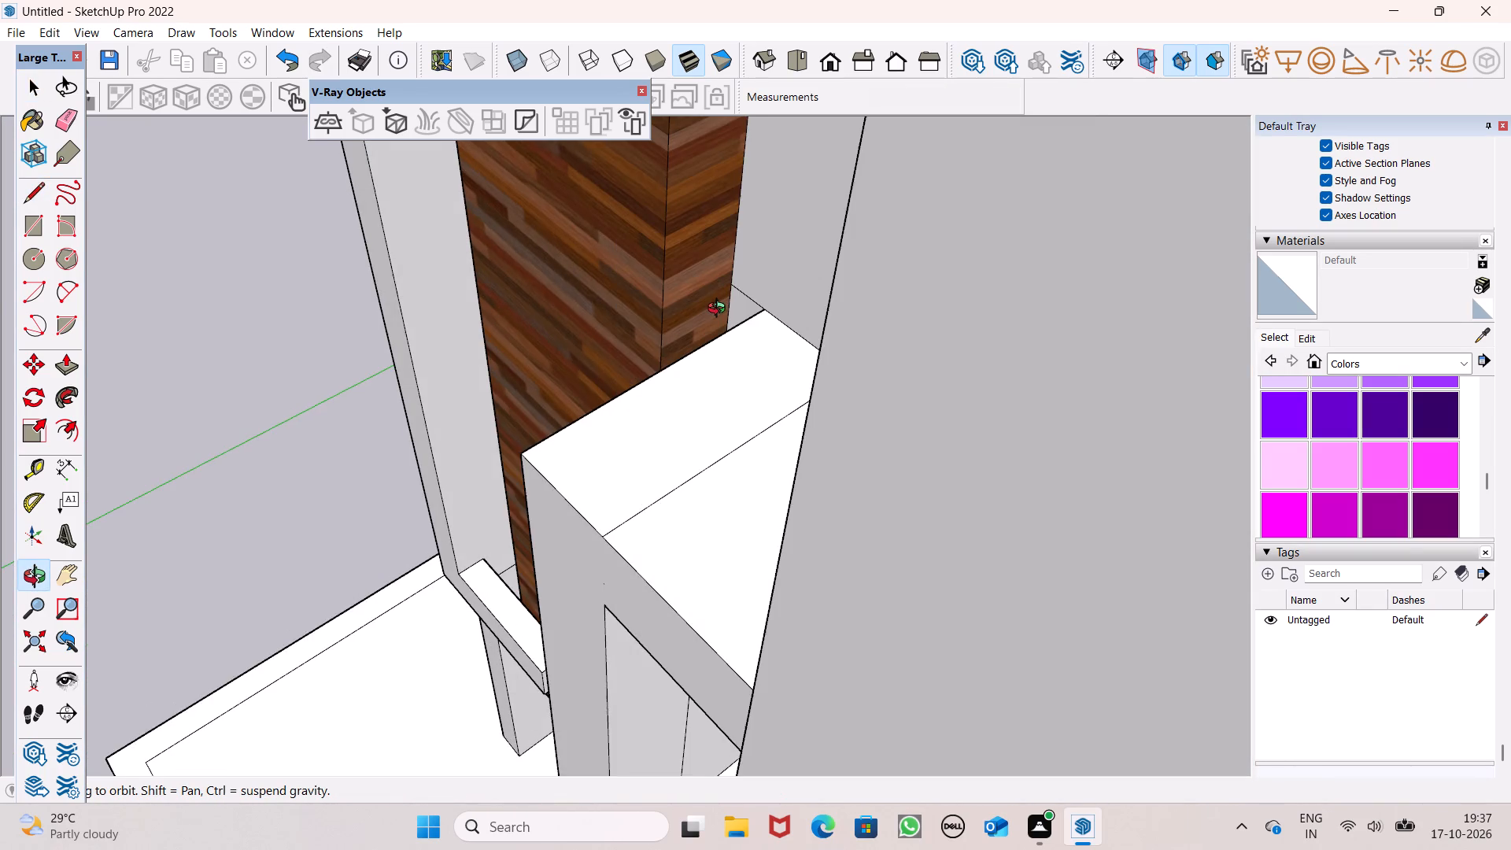
middle_click_drag(720, 310, 751, 316)
key("space")
Paint the upper-floor wall strip above the balcony with Color I06 from the Colors library.
scroll(699, 292, "down", 3)
middle_click_drag(602, 368, 799, 290)
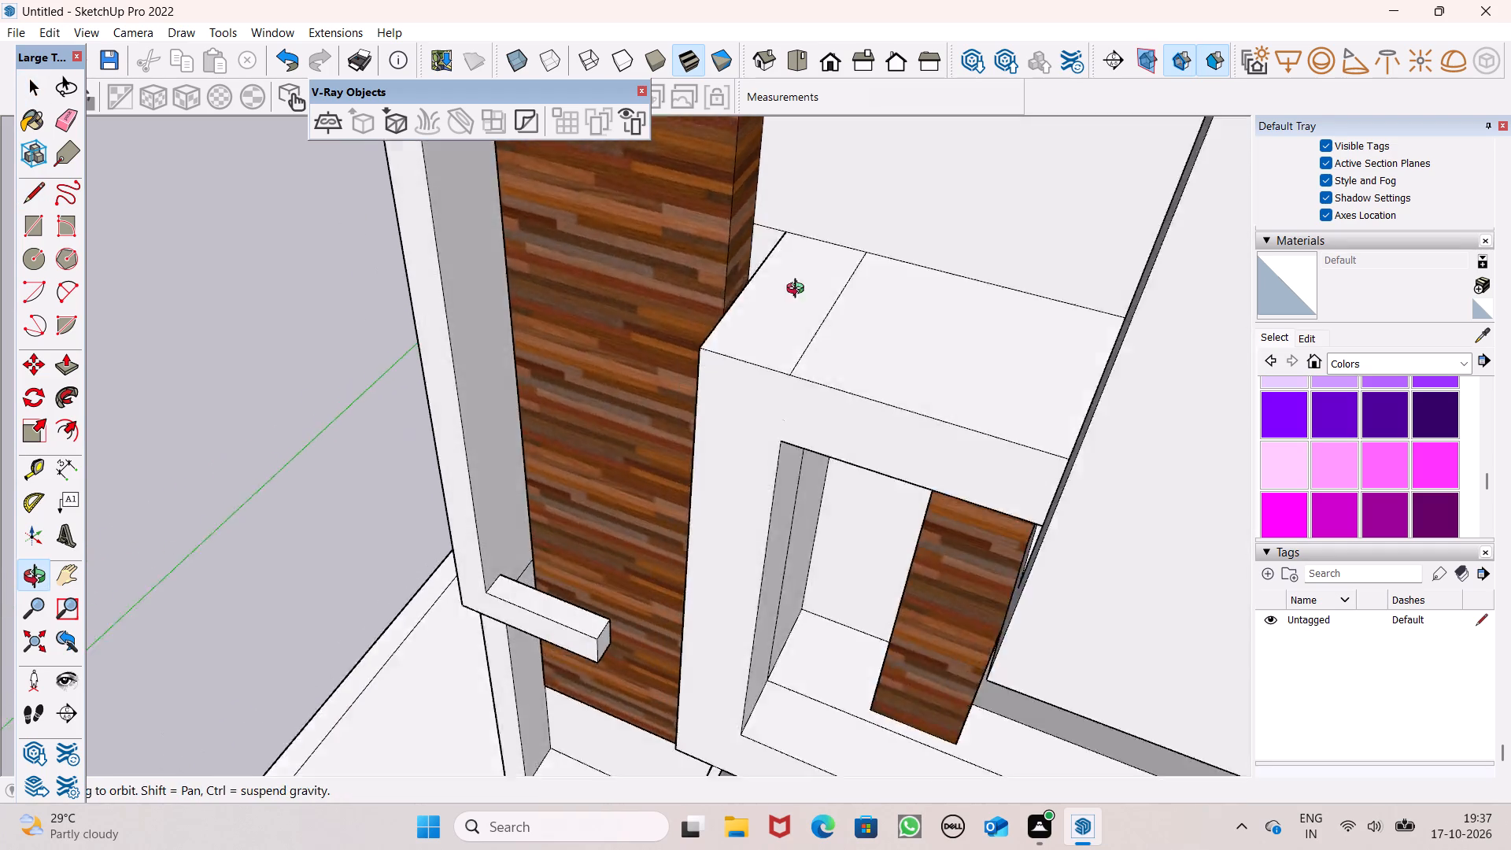
middle_click_drag(799, 290, 830, 271)
scroll(830, 285, "down", 8)
middle_click_drag(759, 329, 830, 313)
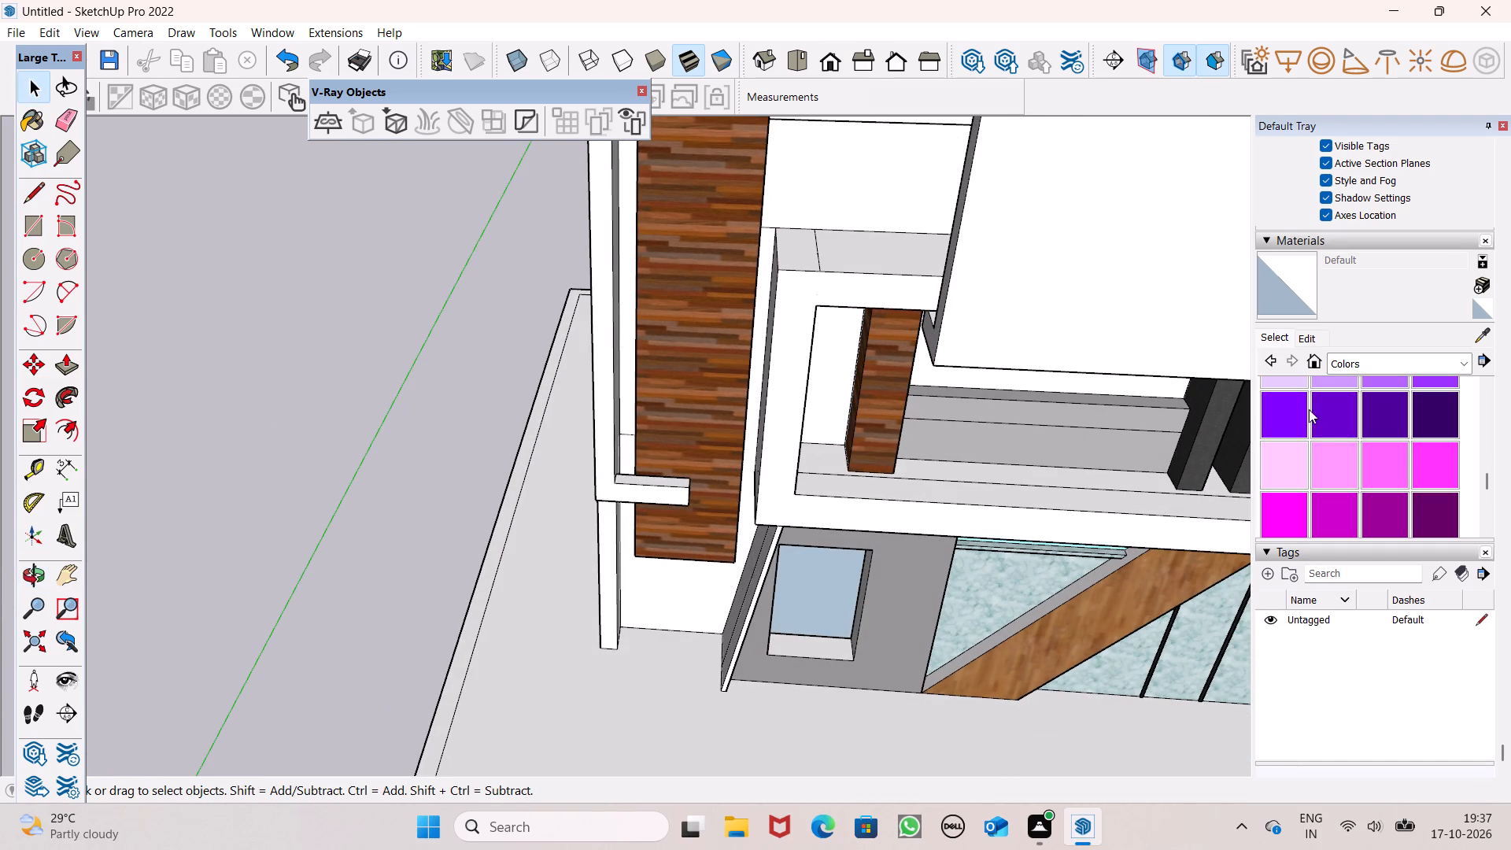
scroll(1314, 427, "up", 1)
left_click(1332, 425)
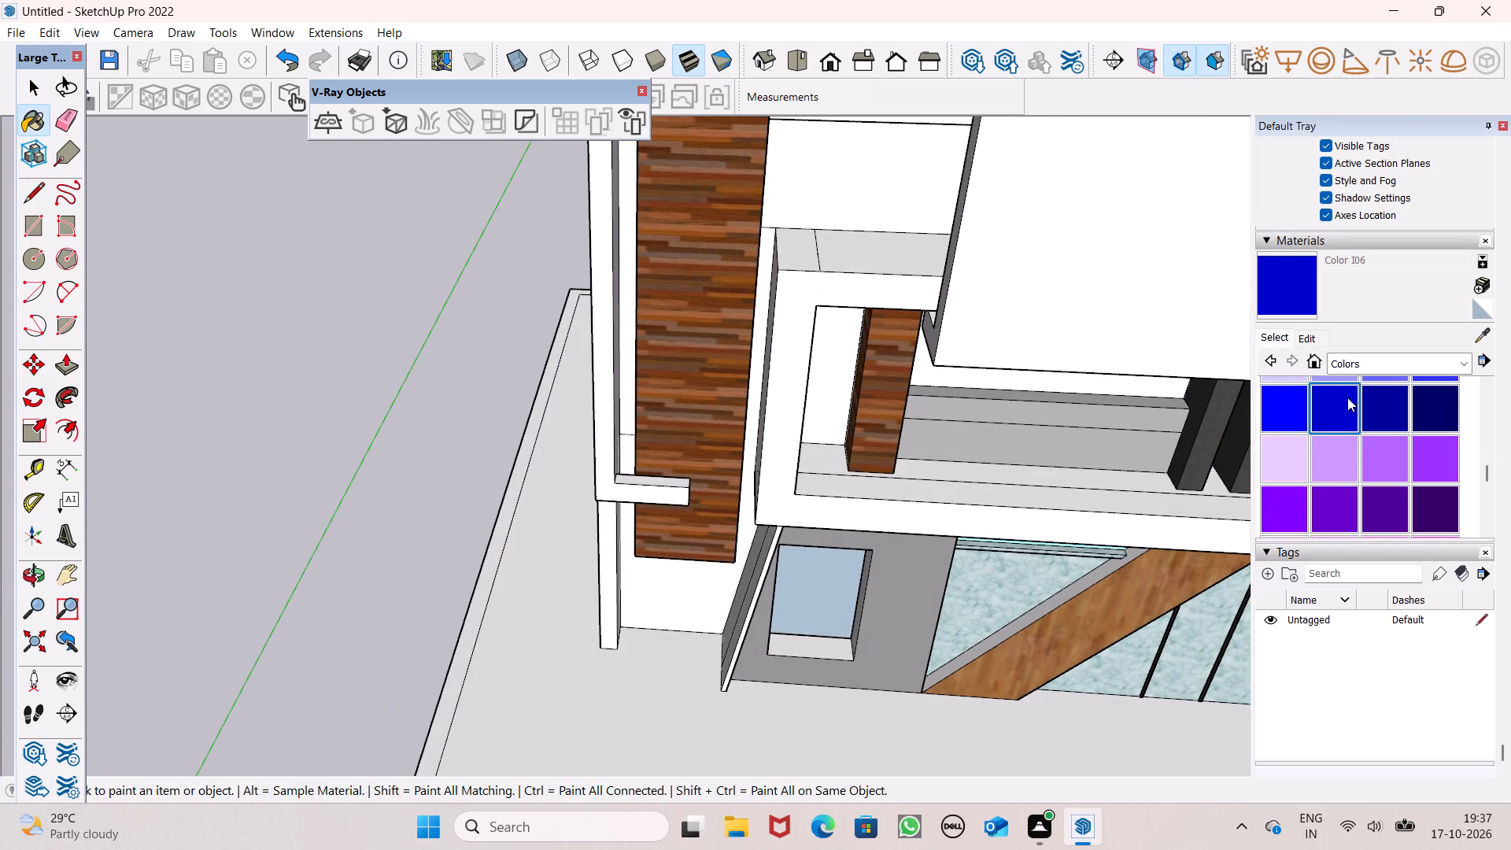
left_click(830, 212)
scroll(771, 242, "down", 6)
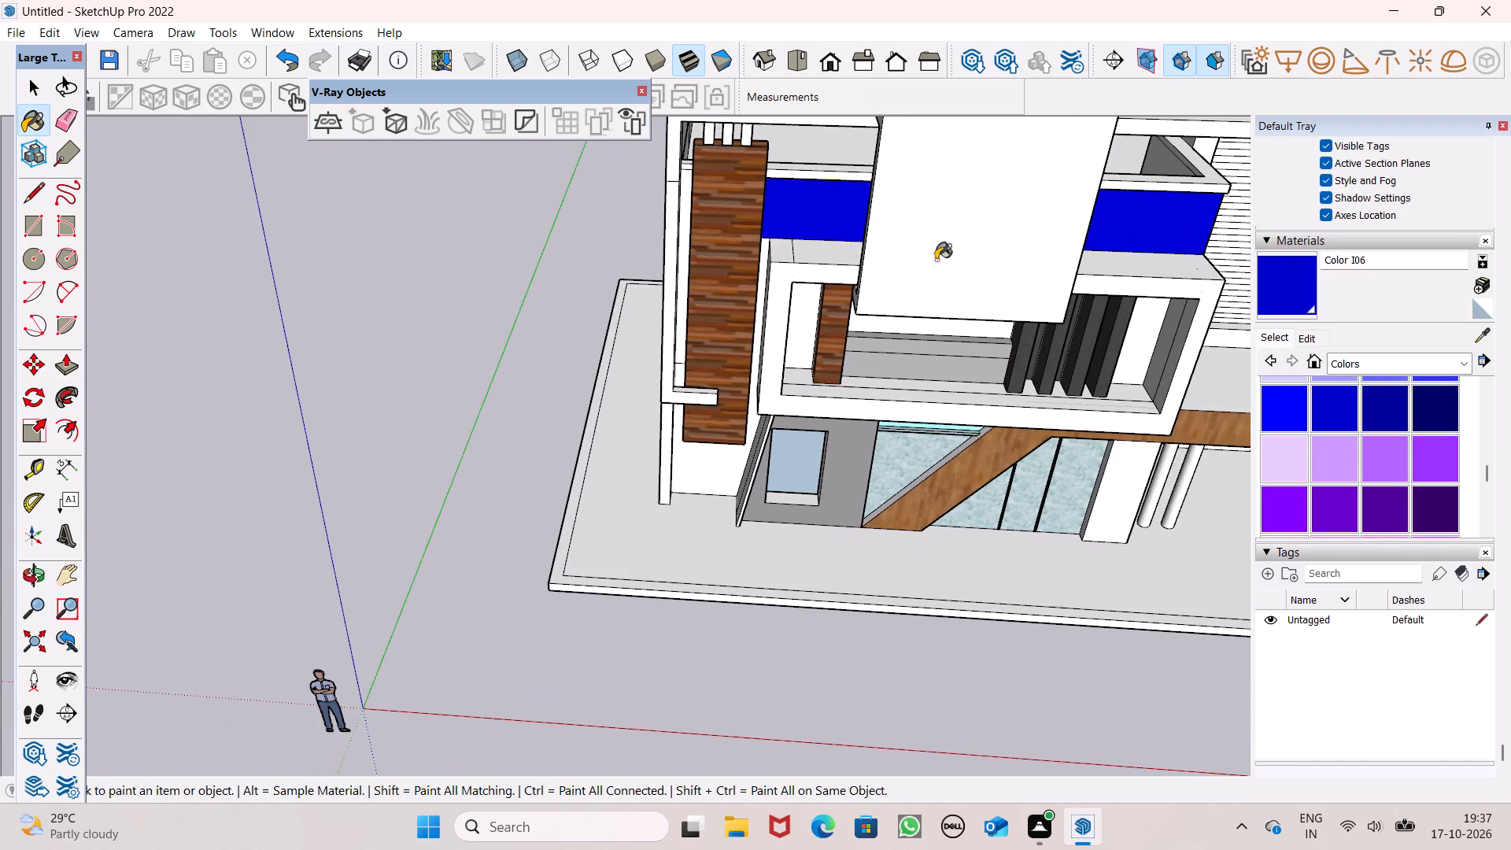
middle_click_drag(1111, 279, 993, 282)
Edit the Color I06 material to a light blue with RGB values 108, 160, 221.
left_click(1307, 348)
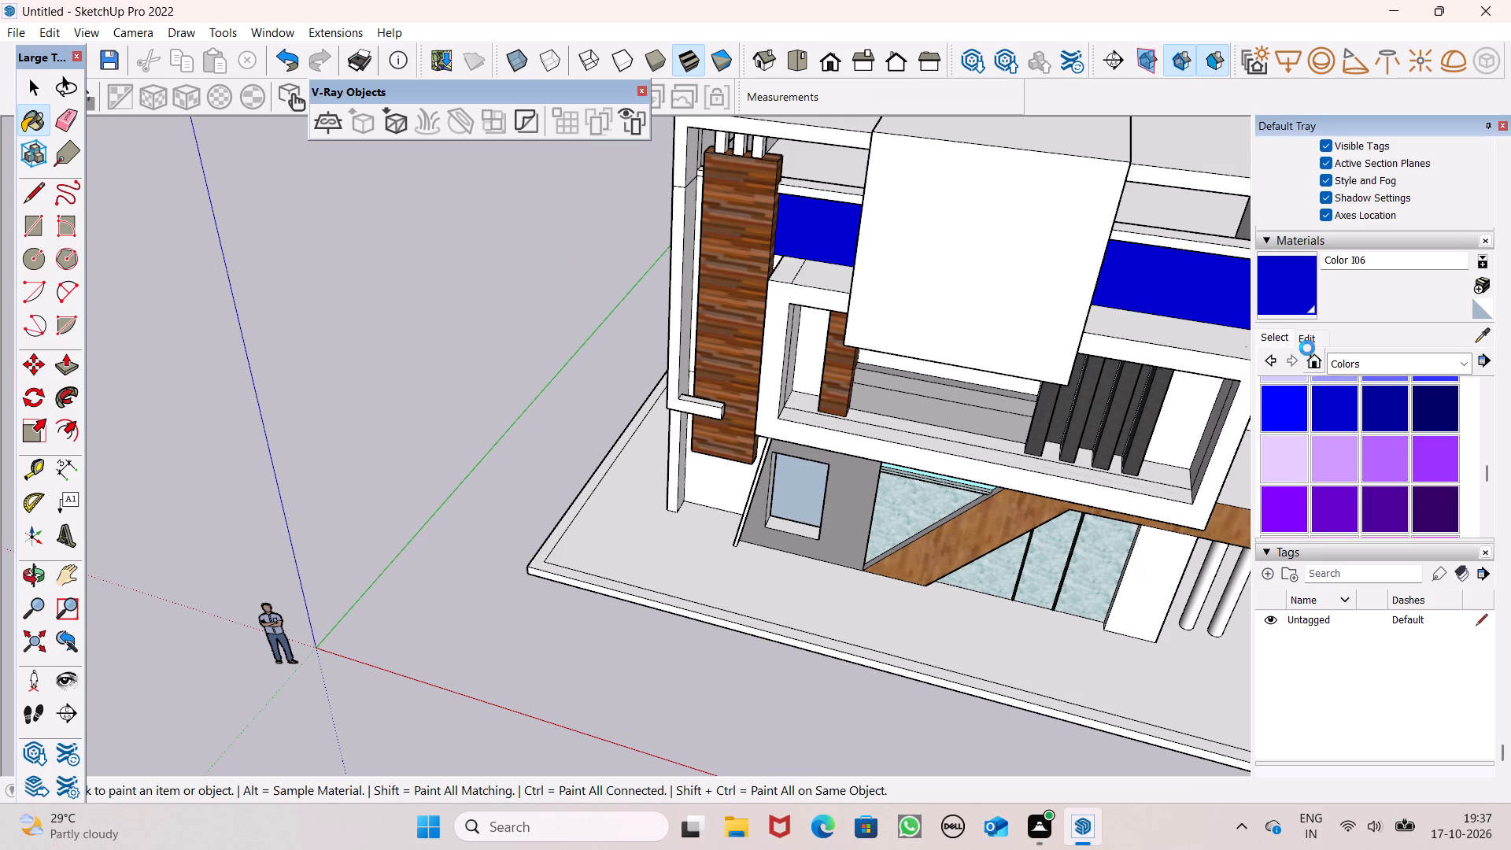
left_click(1284, 337)
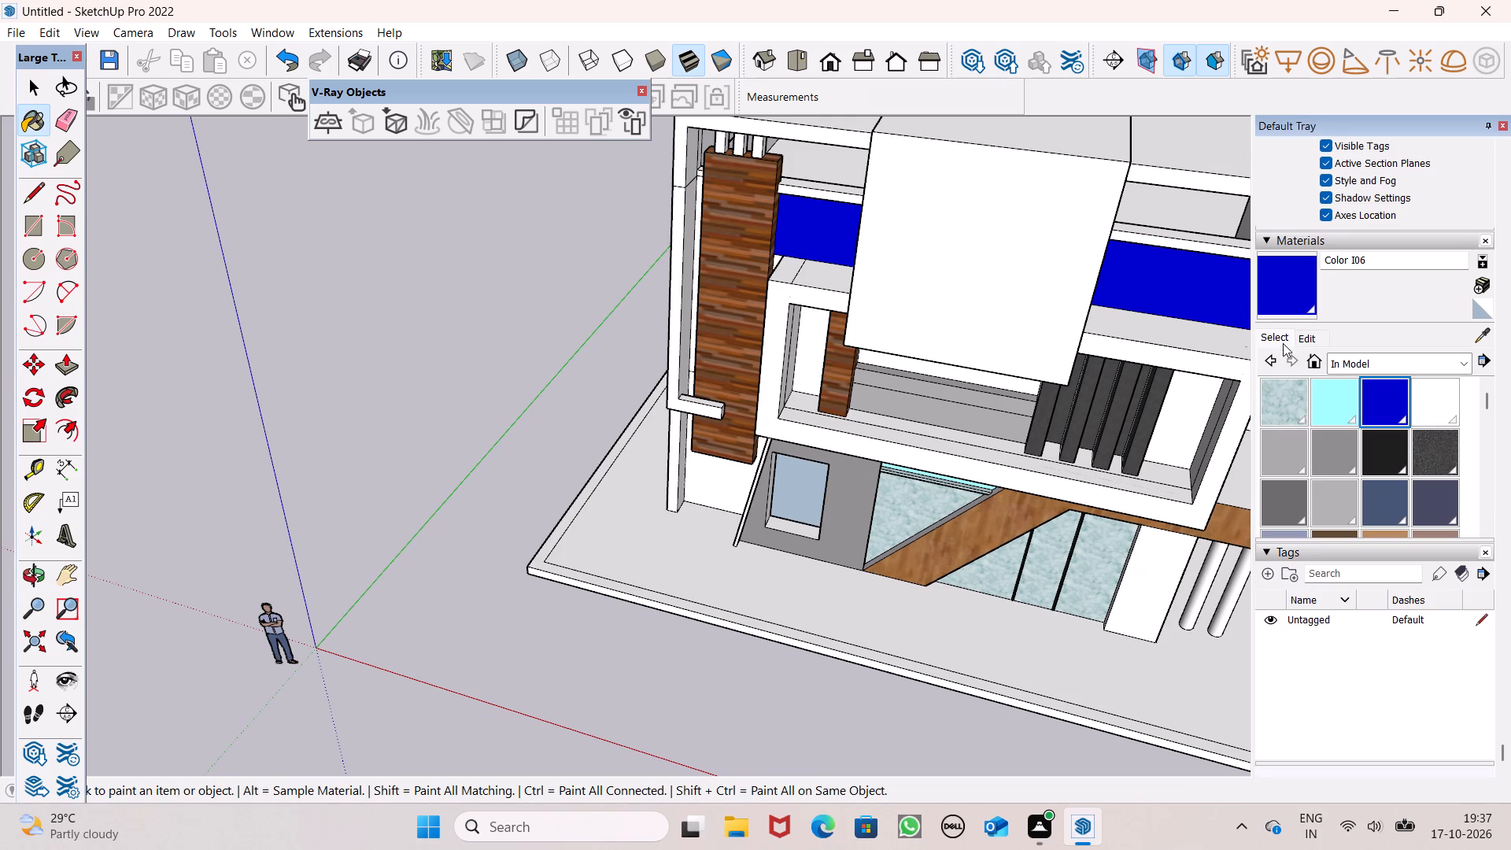
left_click(1274, 361)
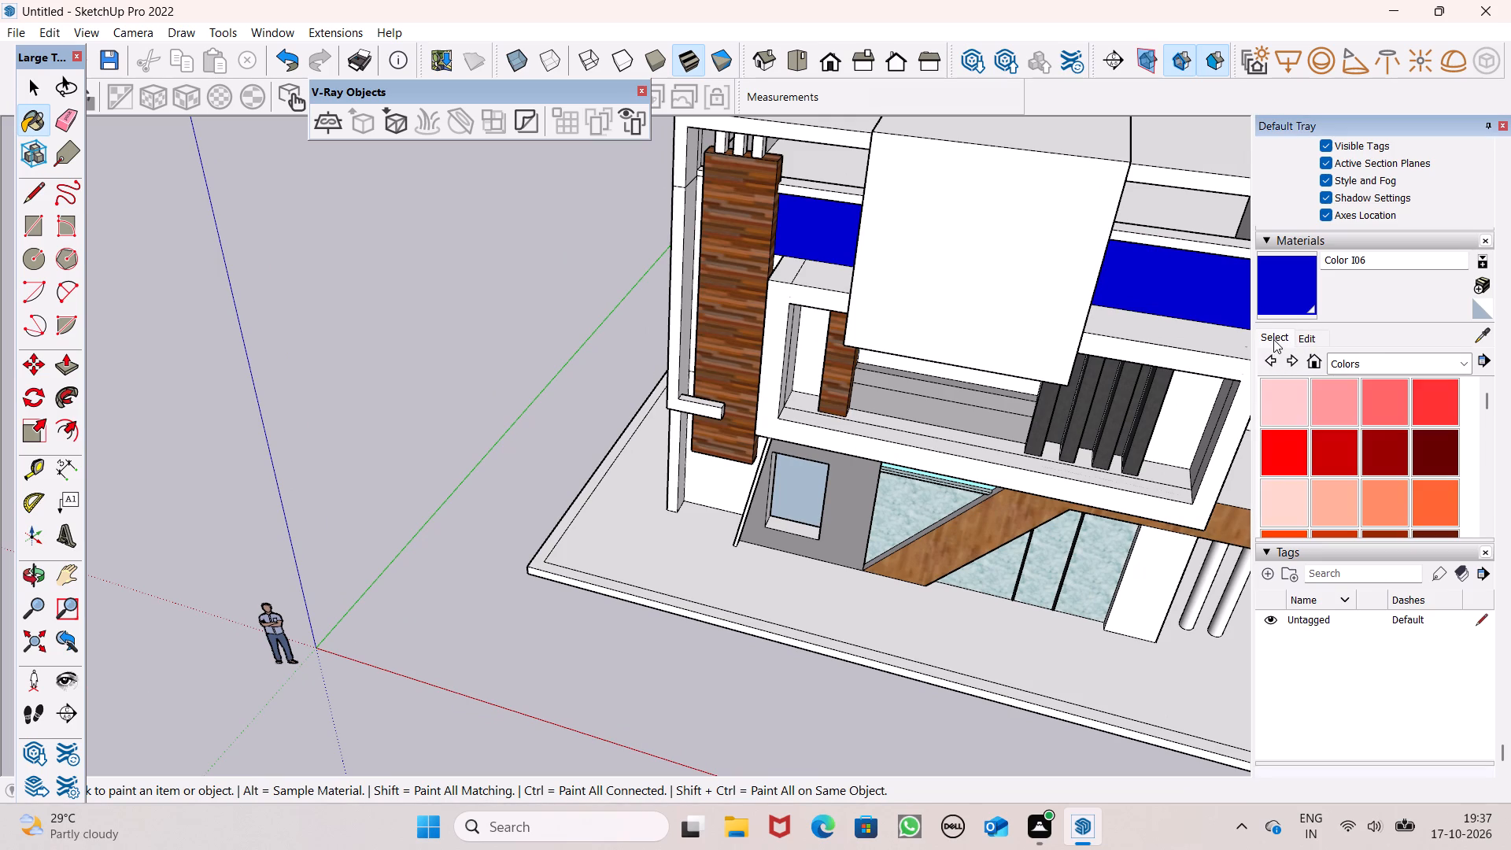
left_click(1300, 331)
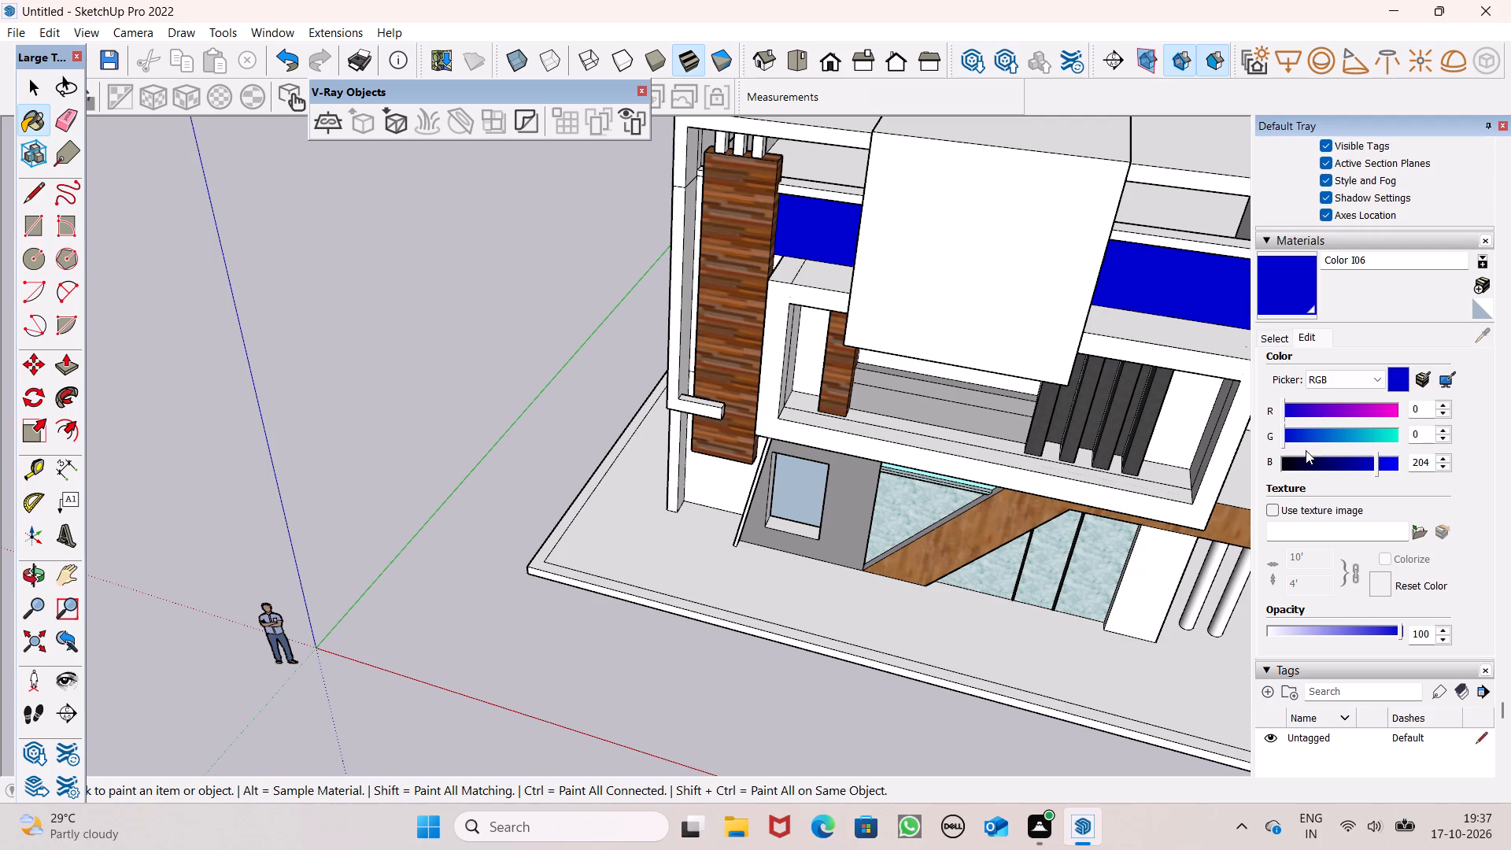
left_click_drag(1282, 444, 1335, 438)
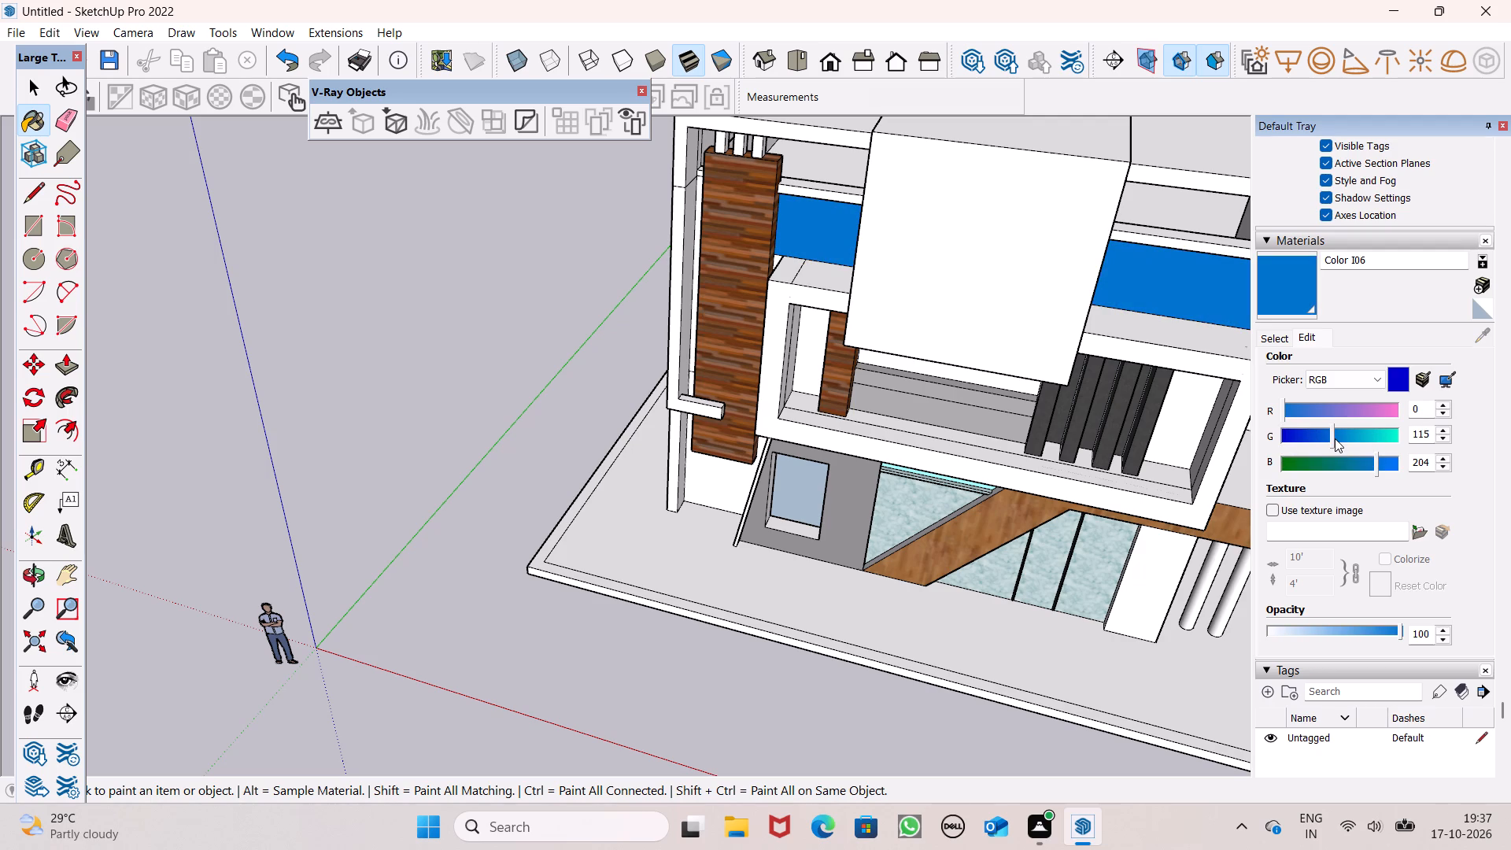
left_click_drag(1335, 438, 1349, 434)
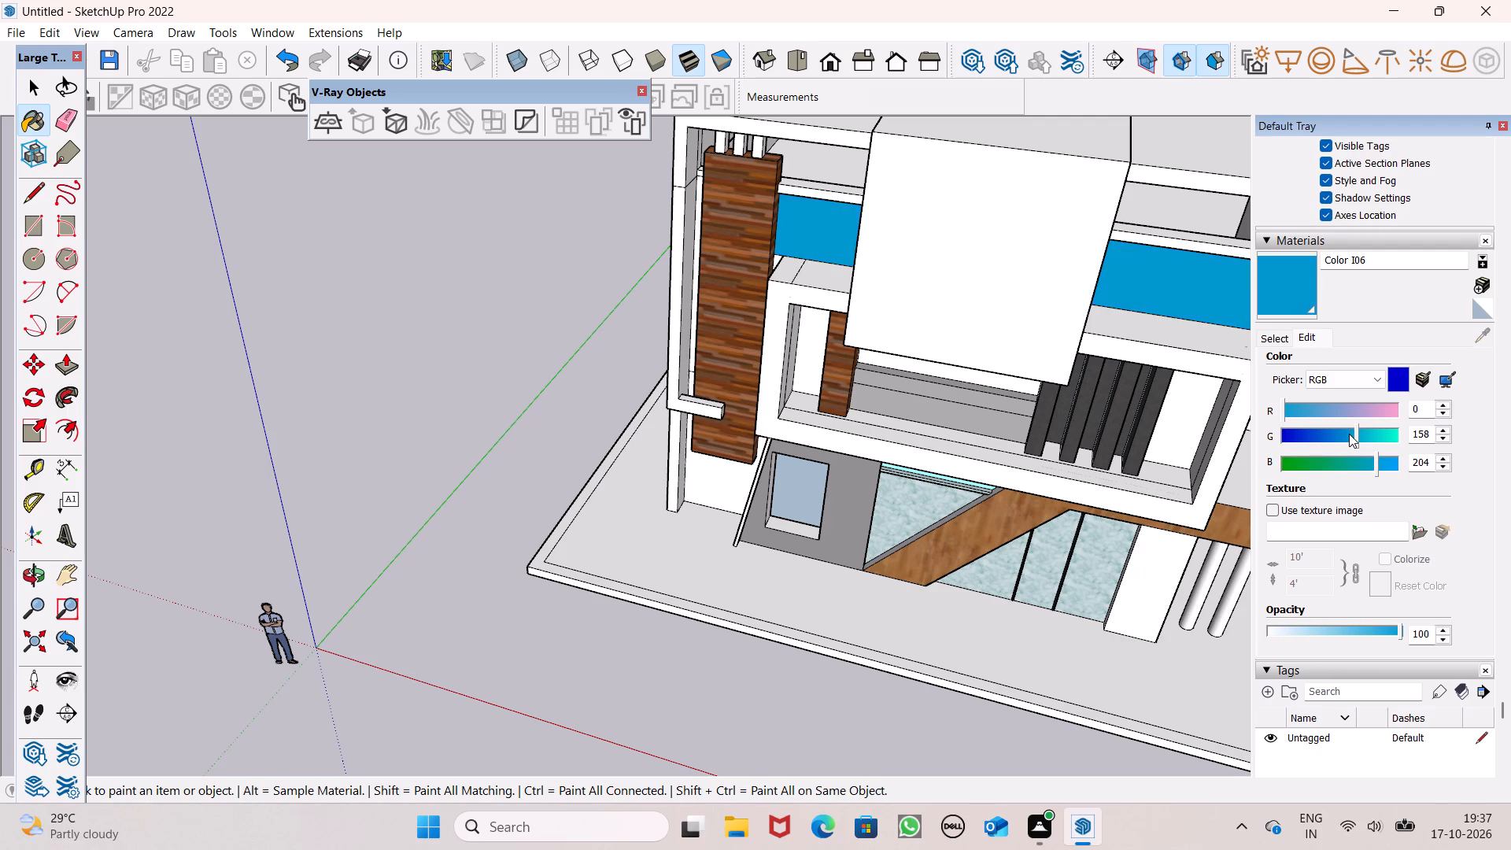
left_click_drag(1349, 434, 1348, 436)
left_click_drag(1348, 436, 1350, 437)
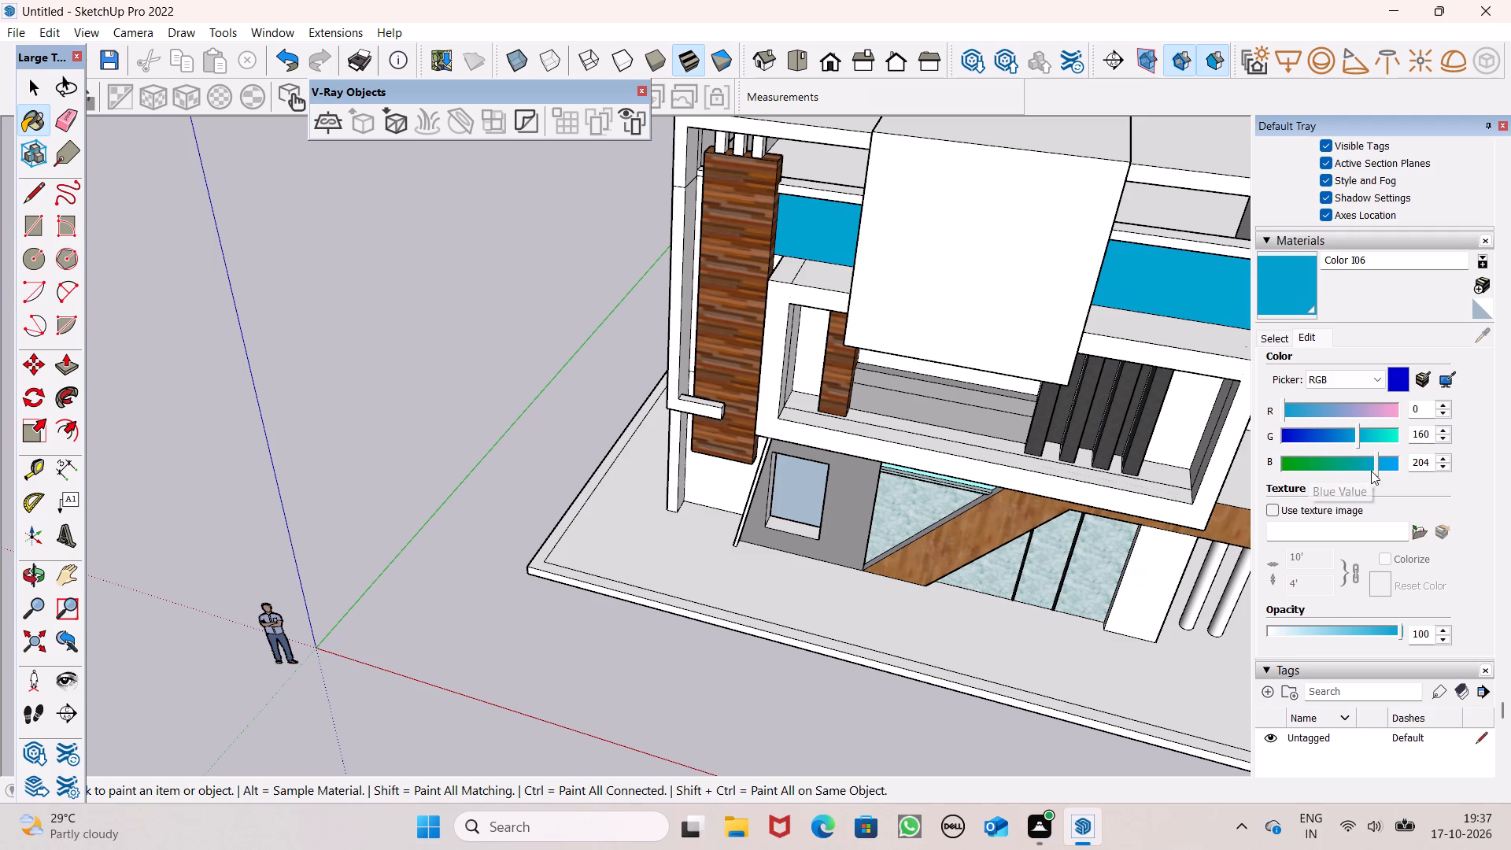
left_click(1378, 467)
left_click_drag(1332, 408, 1339, 409)
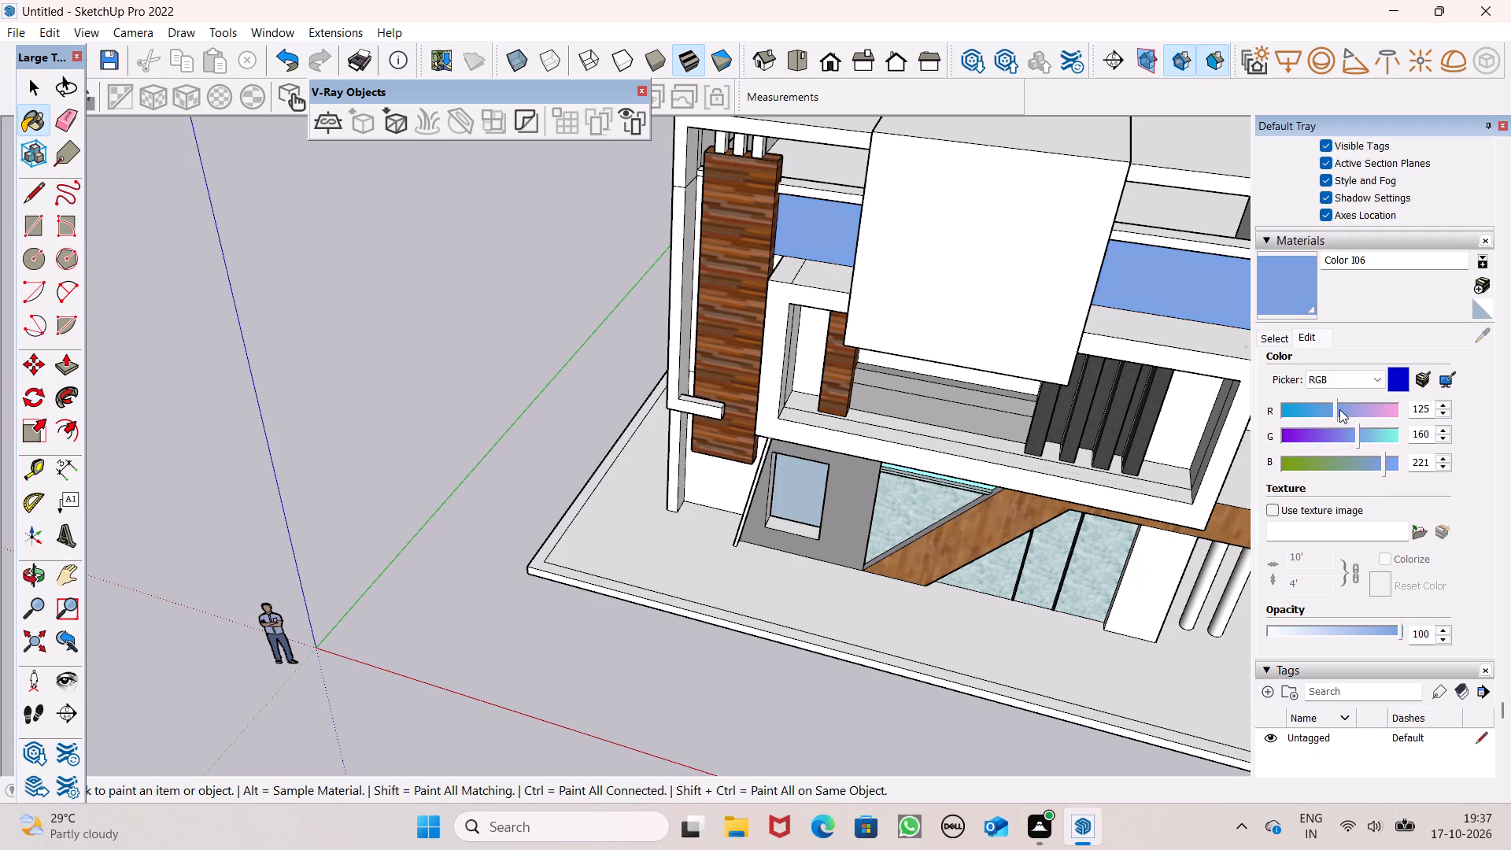
left_click_drag(1339, 409, 1339, 412)
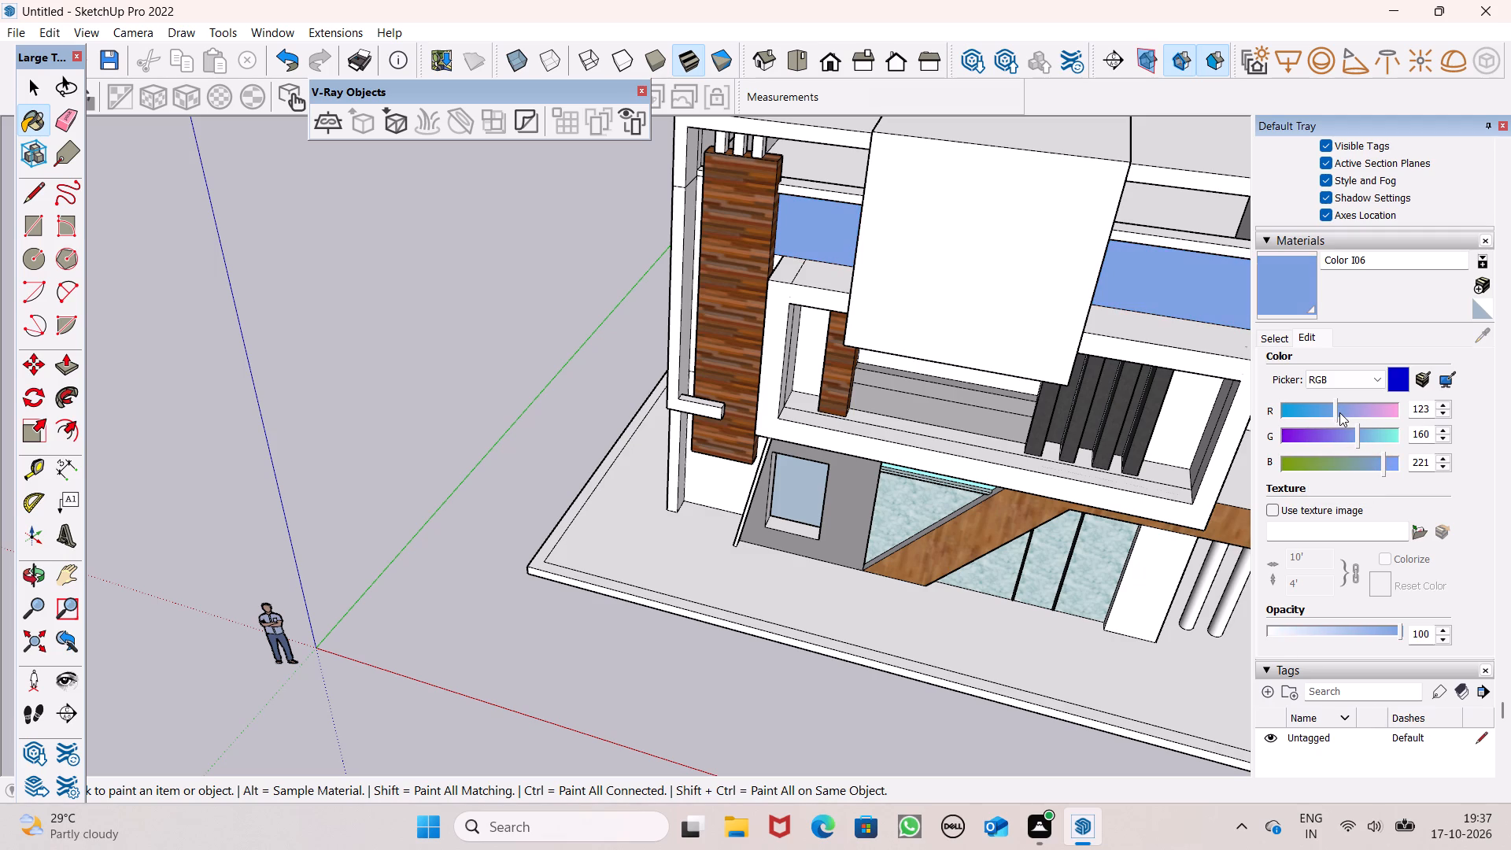
left_click_drag(1339, 412, 1333, 419)
left_click(1333, 419)
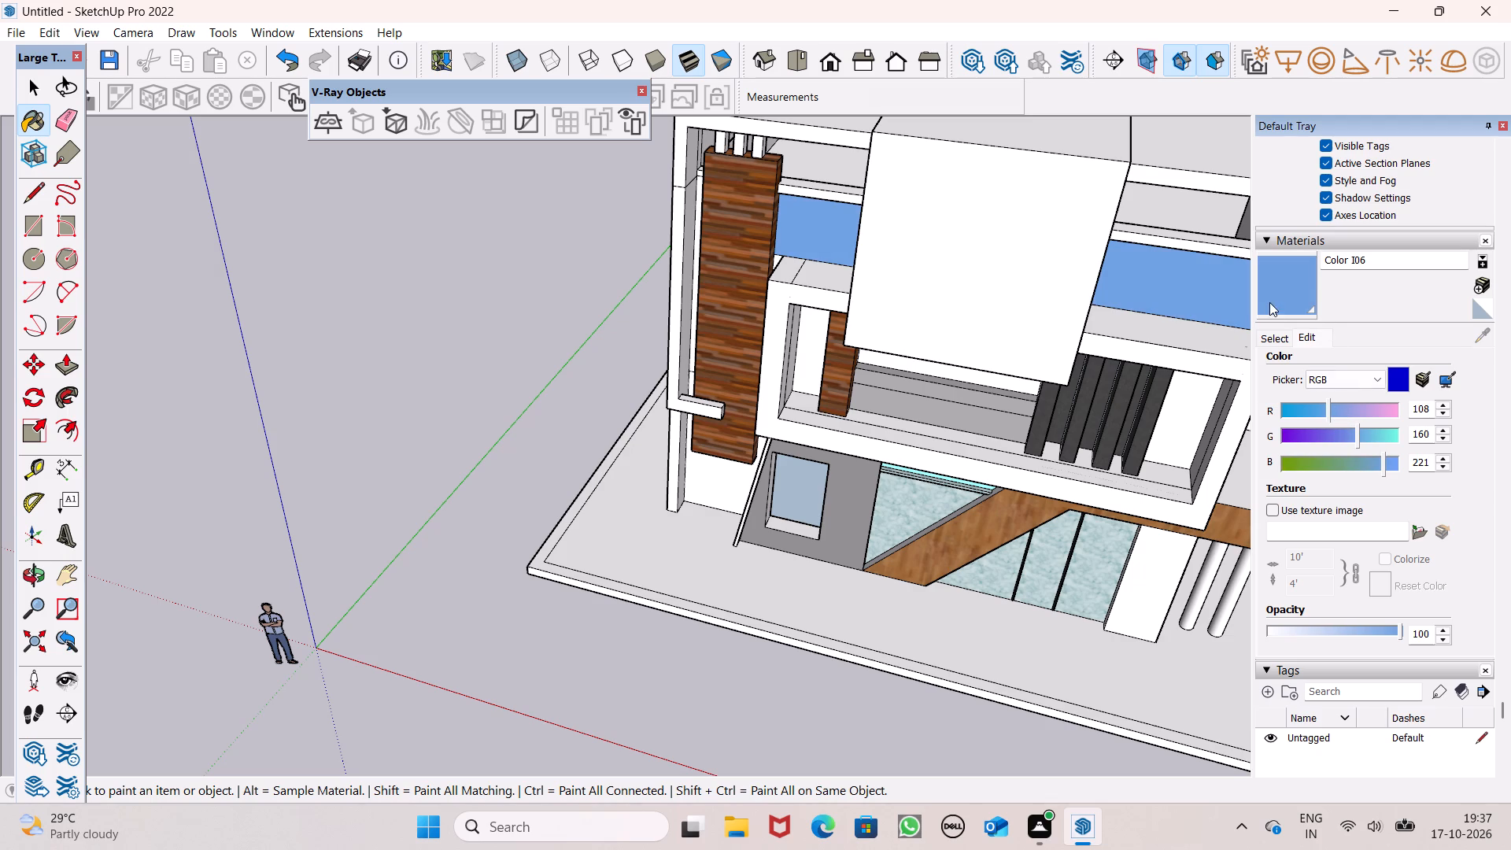
left_click(1269, 302)
Paint the top and front faces of the parapet coping above the balcony wall with the light blue Color I06.
scroll(544, 29, "down", 1)
scroll(624, 143, "down", 6)
scroll(855, 246, "up", 5)
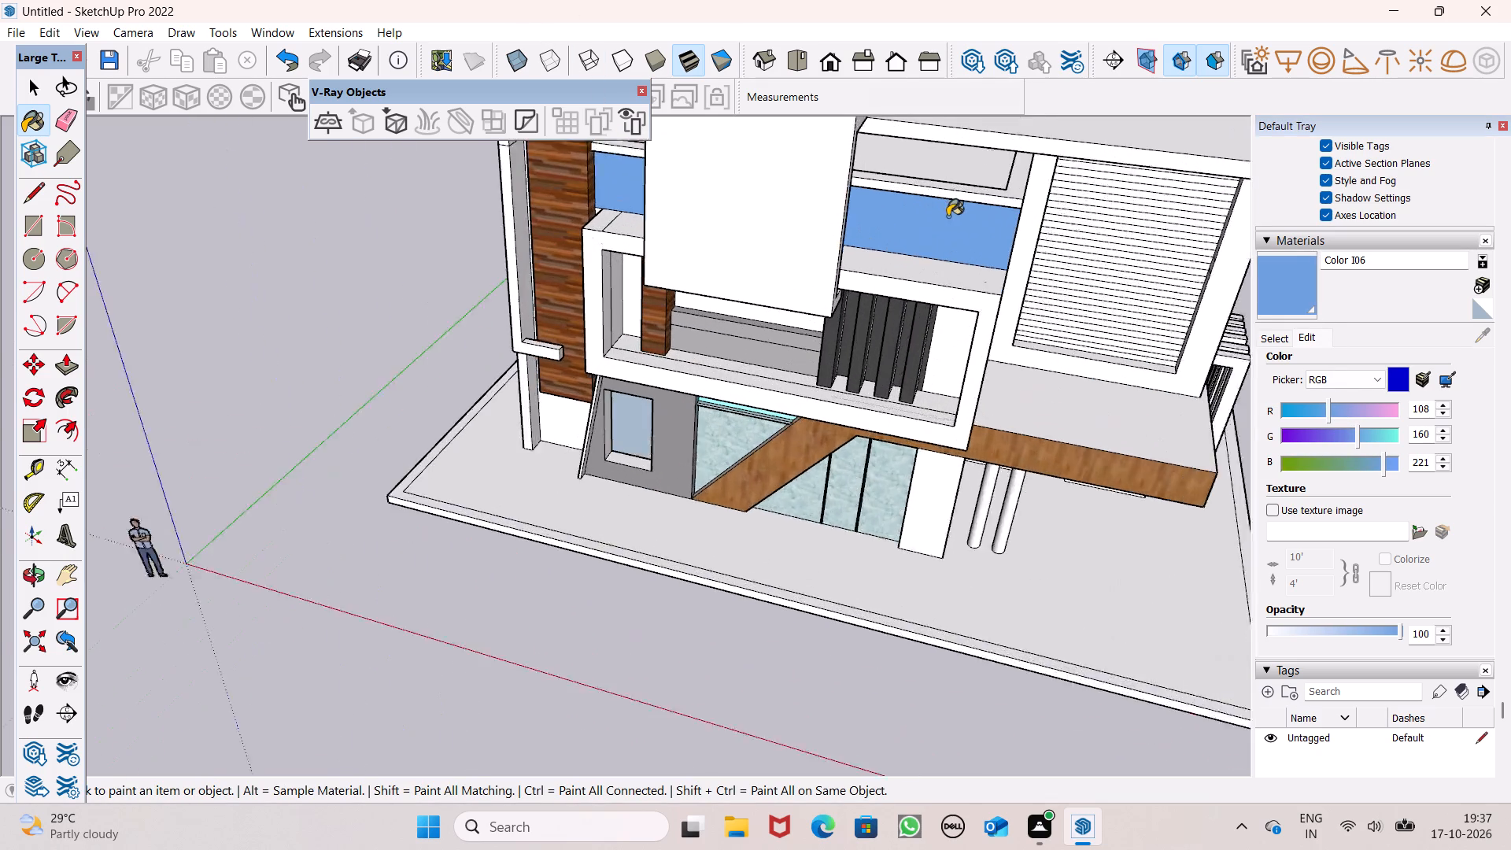
scroll(948, 216, "up", 3)
scroll(1020, 222, "up", 5)
left_click(1037, 176)
left_click(1031, 188)
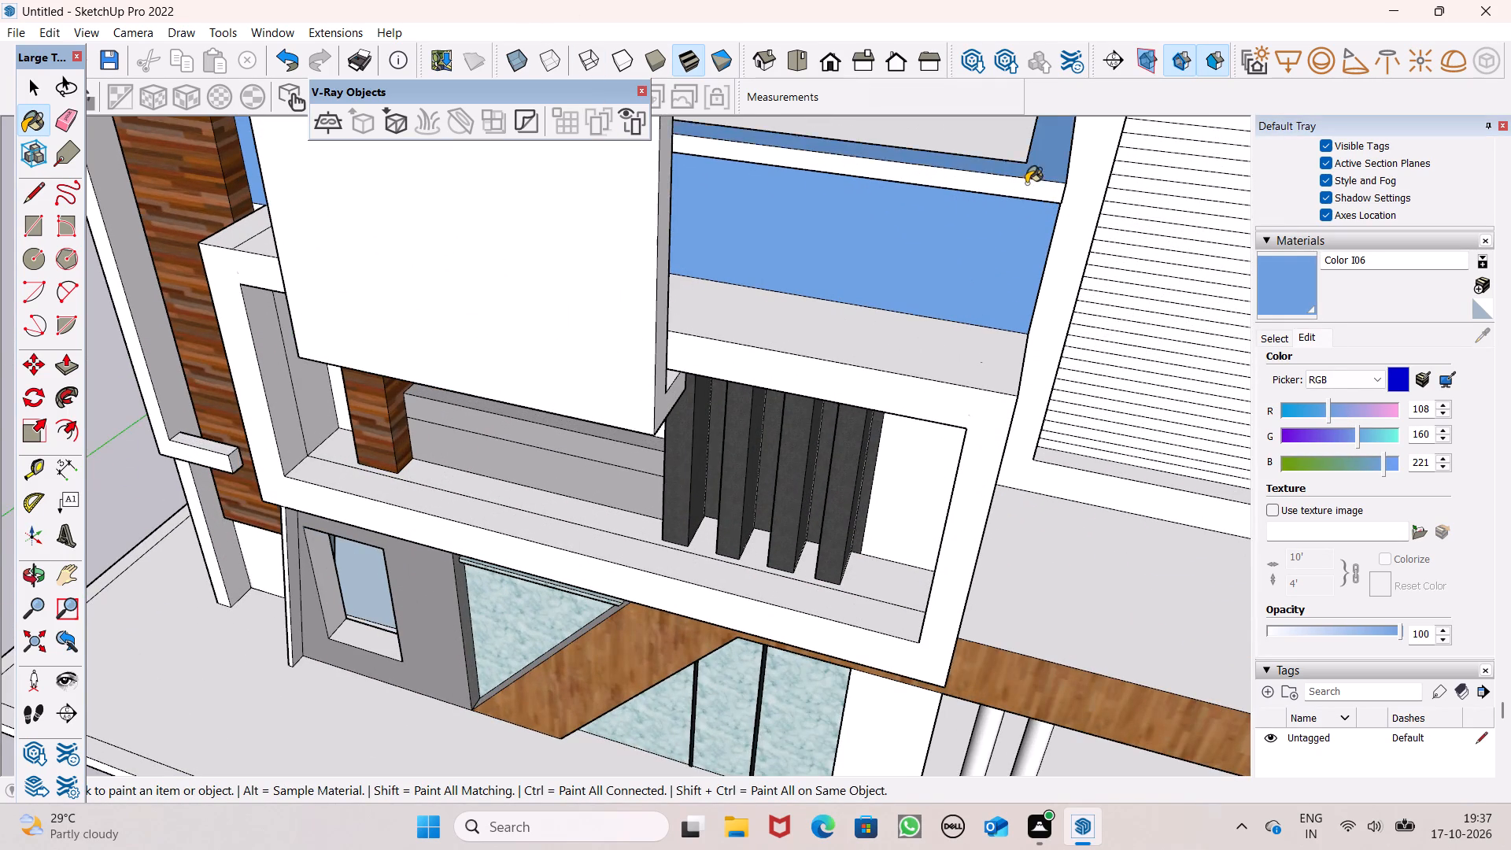
Paint the coping's side edge and the narrow underside strip below its front edge with Color I06.
scroll(1026, 183, "down", 5)
middle_click_drag(833, 251, 876, 166)
scroll(876, 166, "up", 1)
scroll(887, 257, "down", 4)
middle_click_drag(892, 277, 737, 145)
scroll(890, 258, "up", 1)
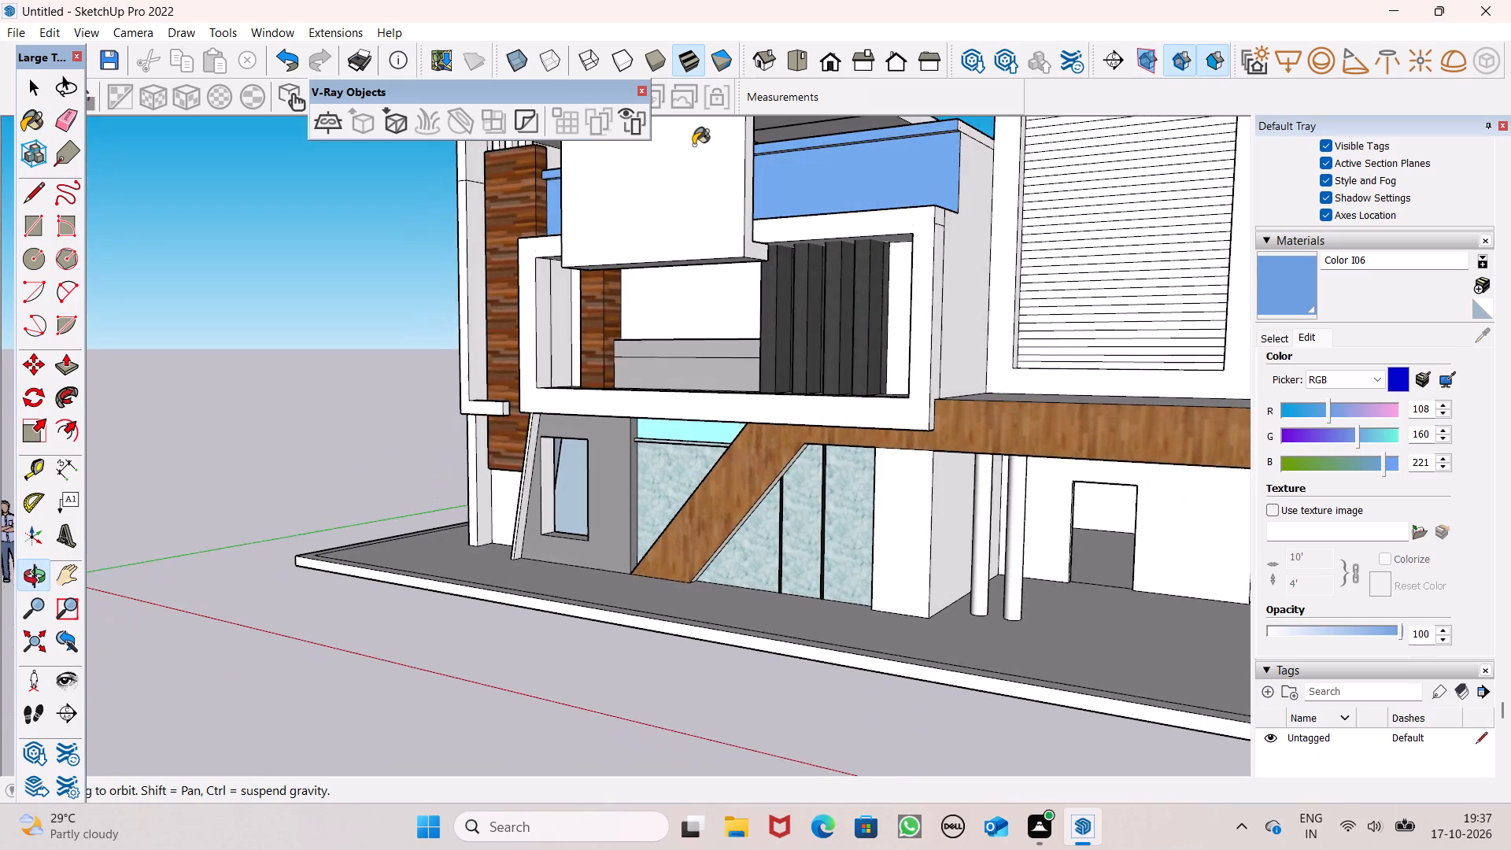
scroll(774, 149, "up", 5)
middle_click_drag(905, 179, 722, 150)
scroll(726, 149, "up", 1)
scroll(712, 298, "down", 6)
scroll(909, 194, "up", 4)
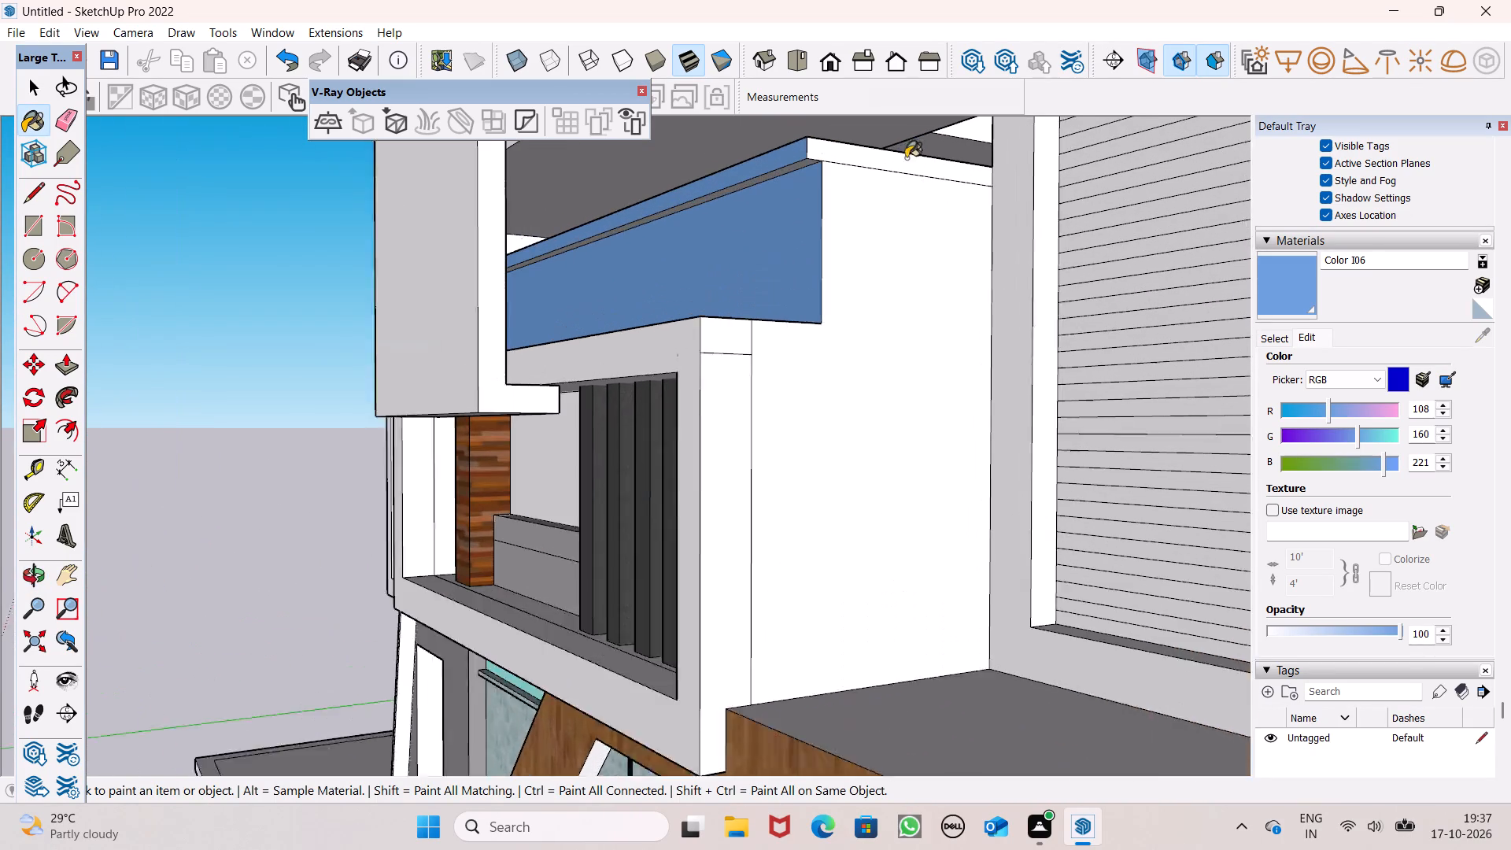
scroll(906, 158, "up", 2)
left_click(837, 160)
scroll(717, 185, "up", 4)
left_click(821, 163)
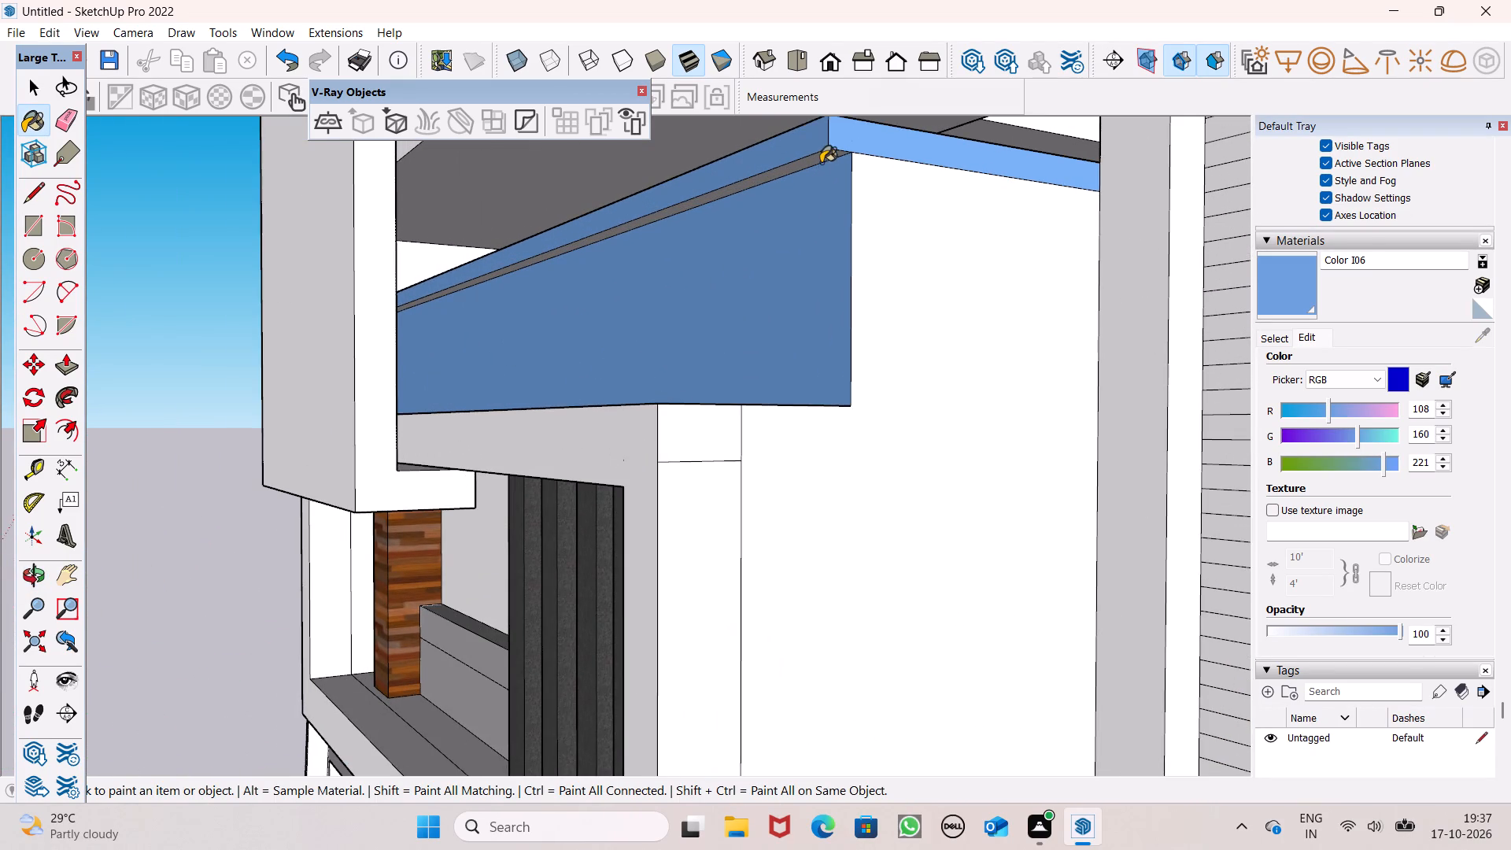
Paint the coping's rear end face and its inner edge faces on the terrace side with Color I06.
scroll(821, 176, "down", 12)
middle_click_drag(864, 231, 430, 457)
scroll(831, 209, "down", 2)
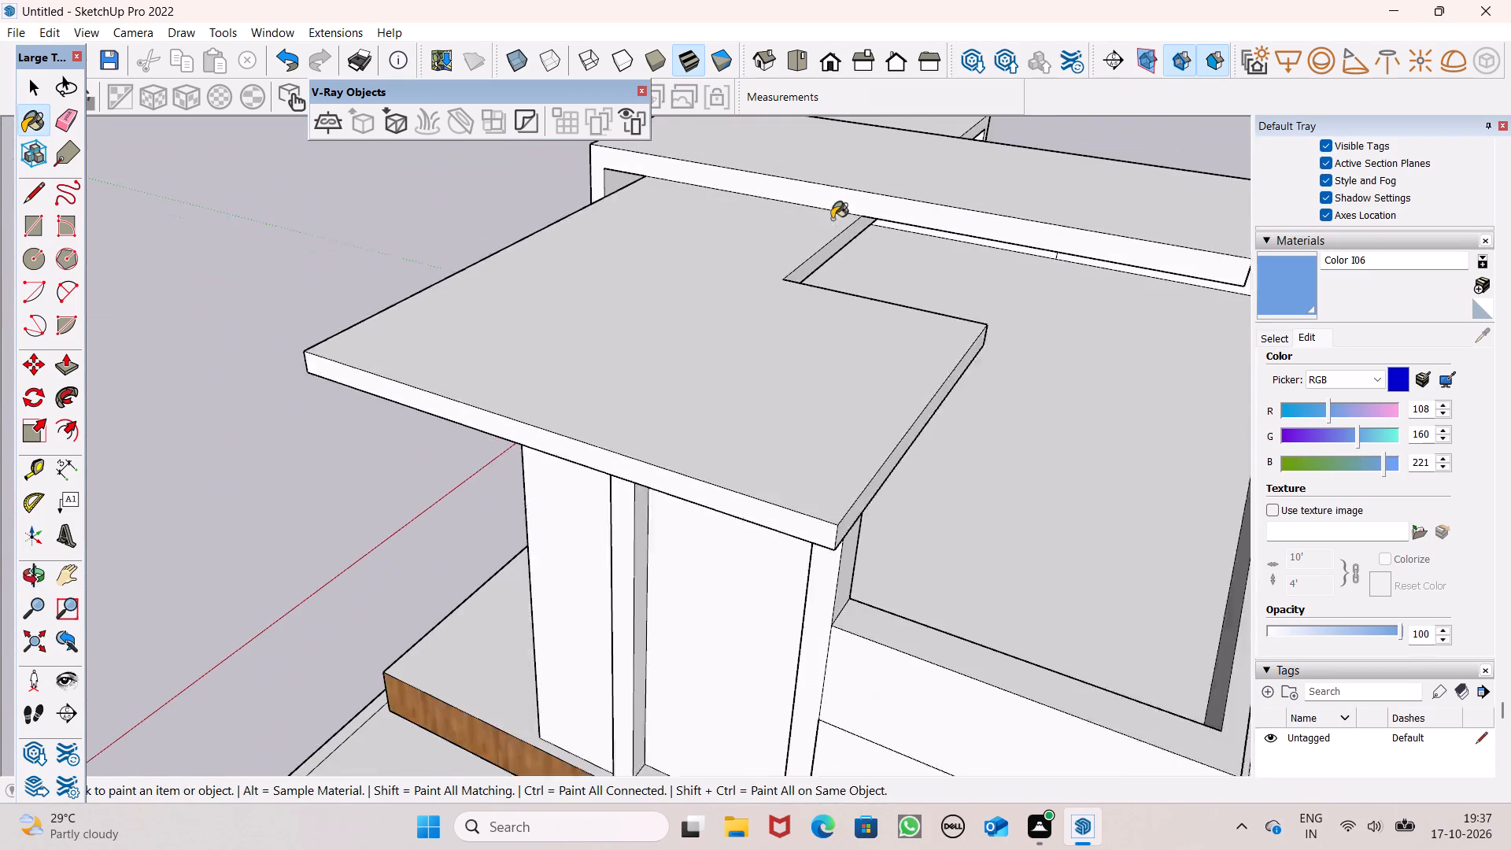
scroll(832, 219, "down", 2)
middle_click_drag(892, 346, 327, 213)
scroll(555, 256, "up", 5)
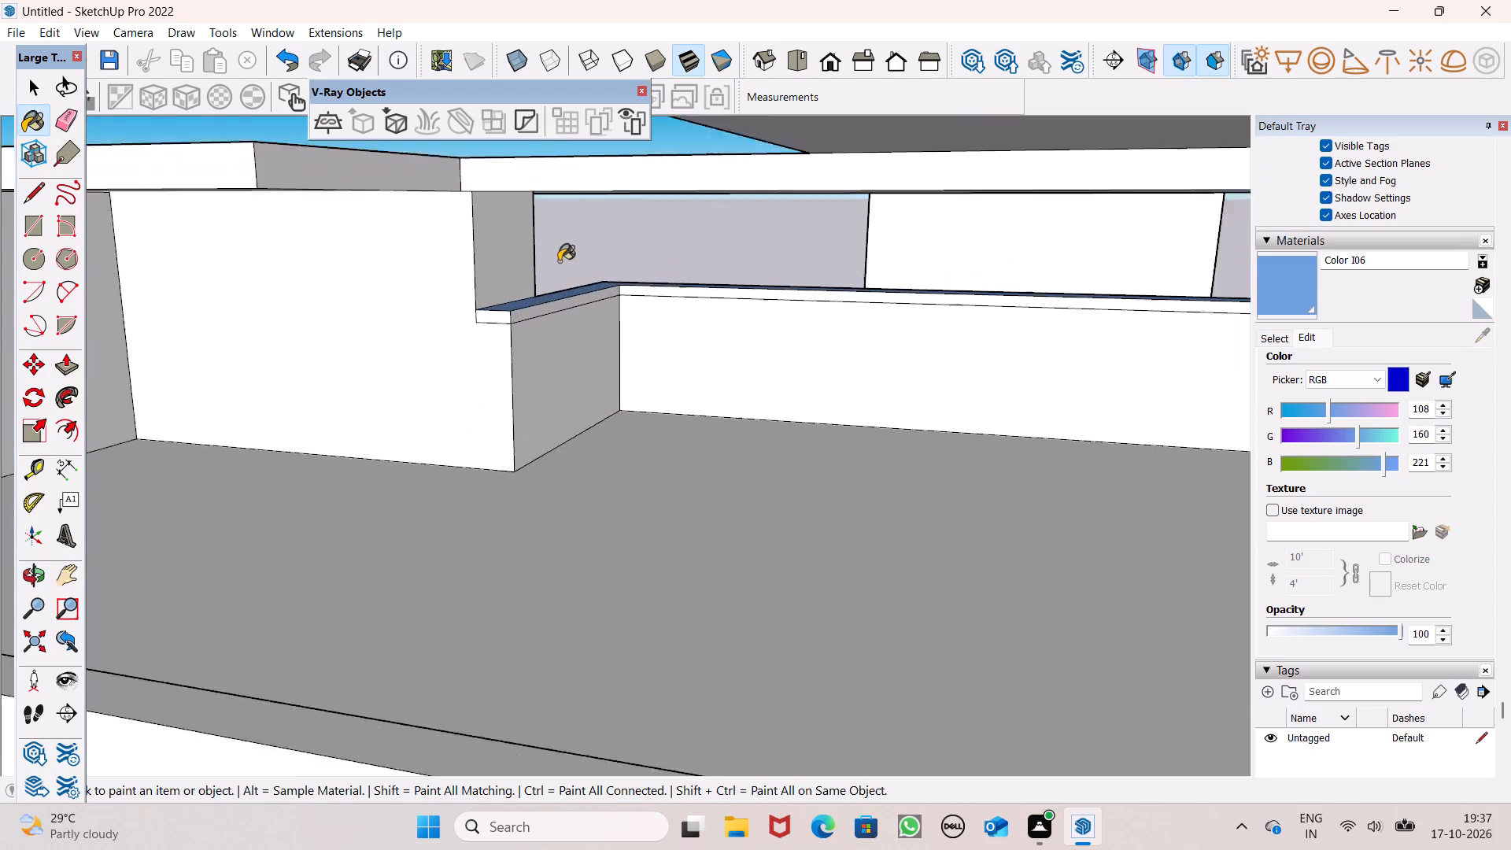
scroll(559, 261, "up", 1)
left_click(473, 327)
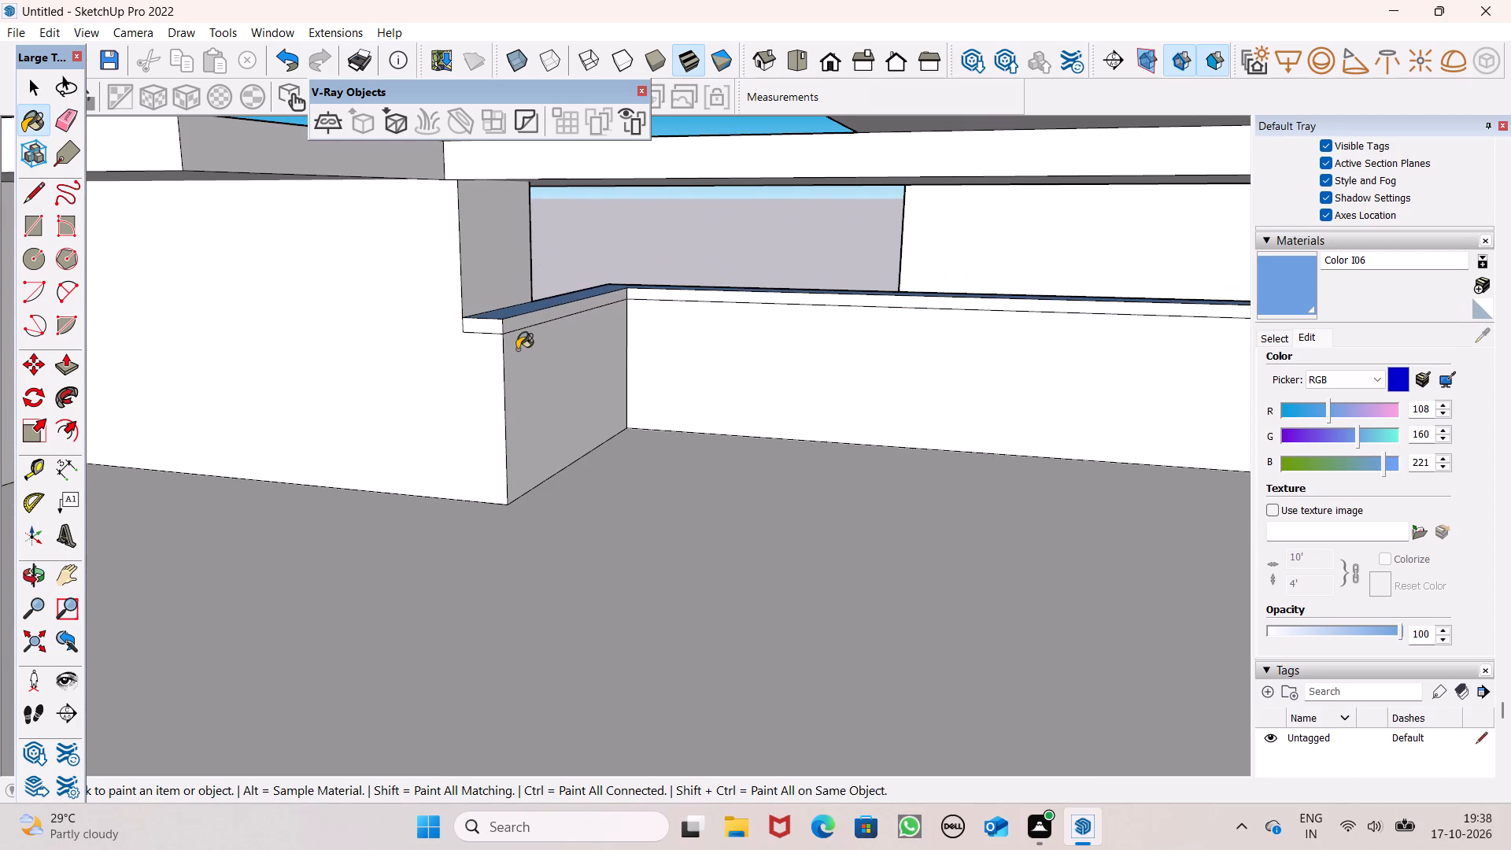
scroll(517, 346, "up", 4)
left_click(519, 321)
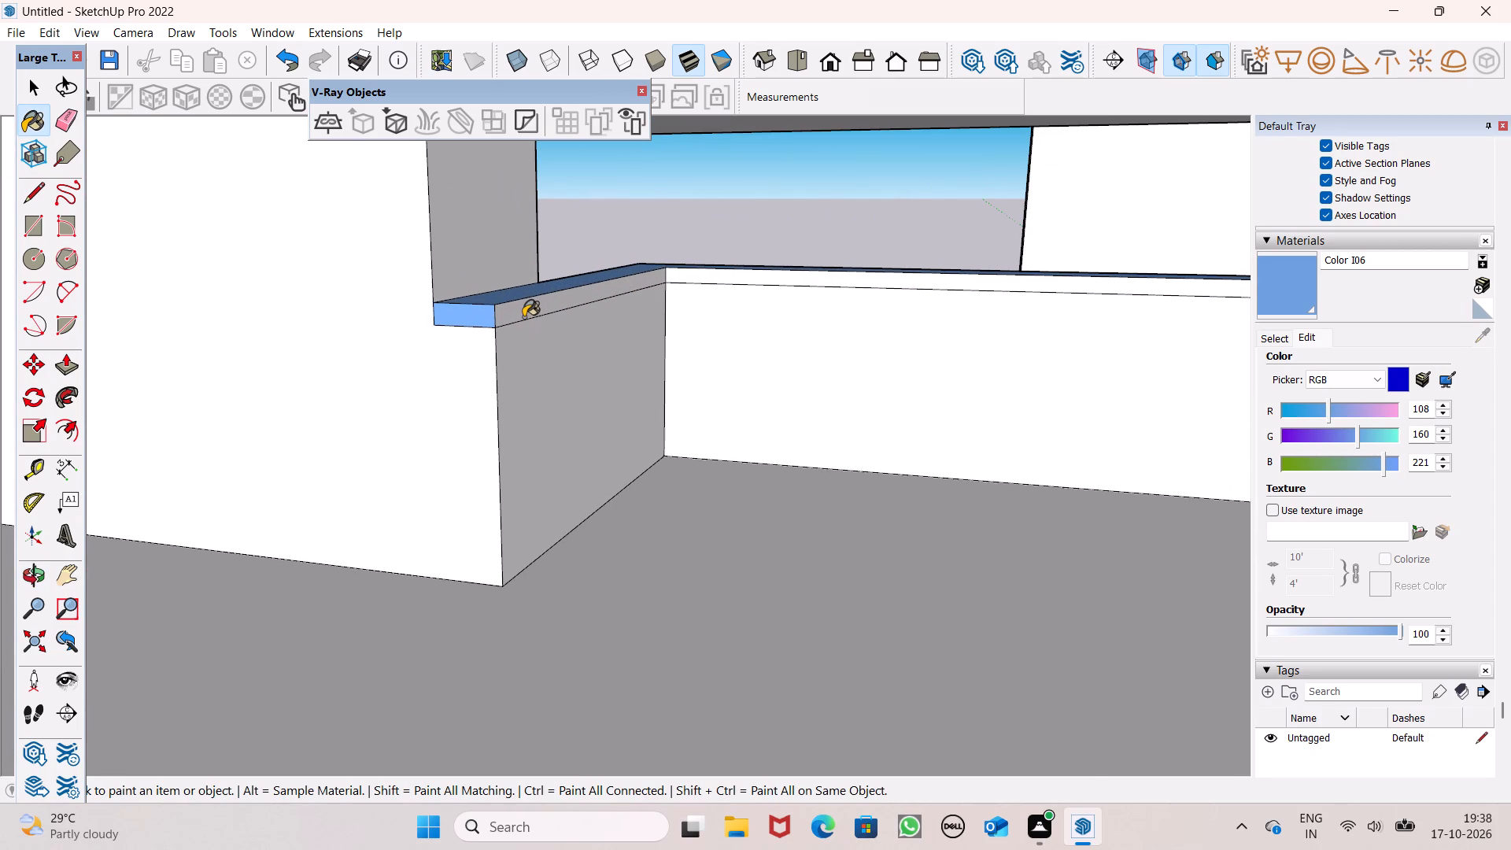
left_click(525, 310)
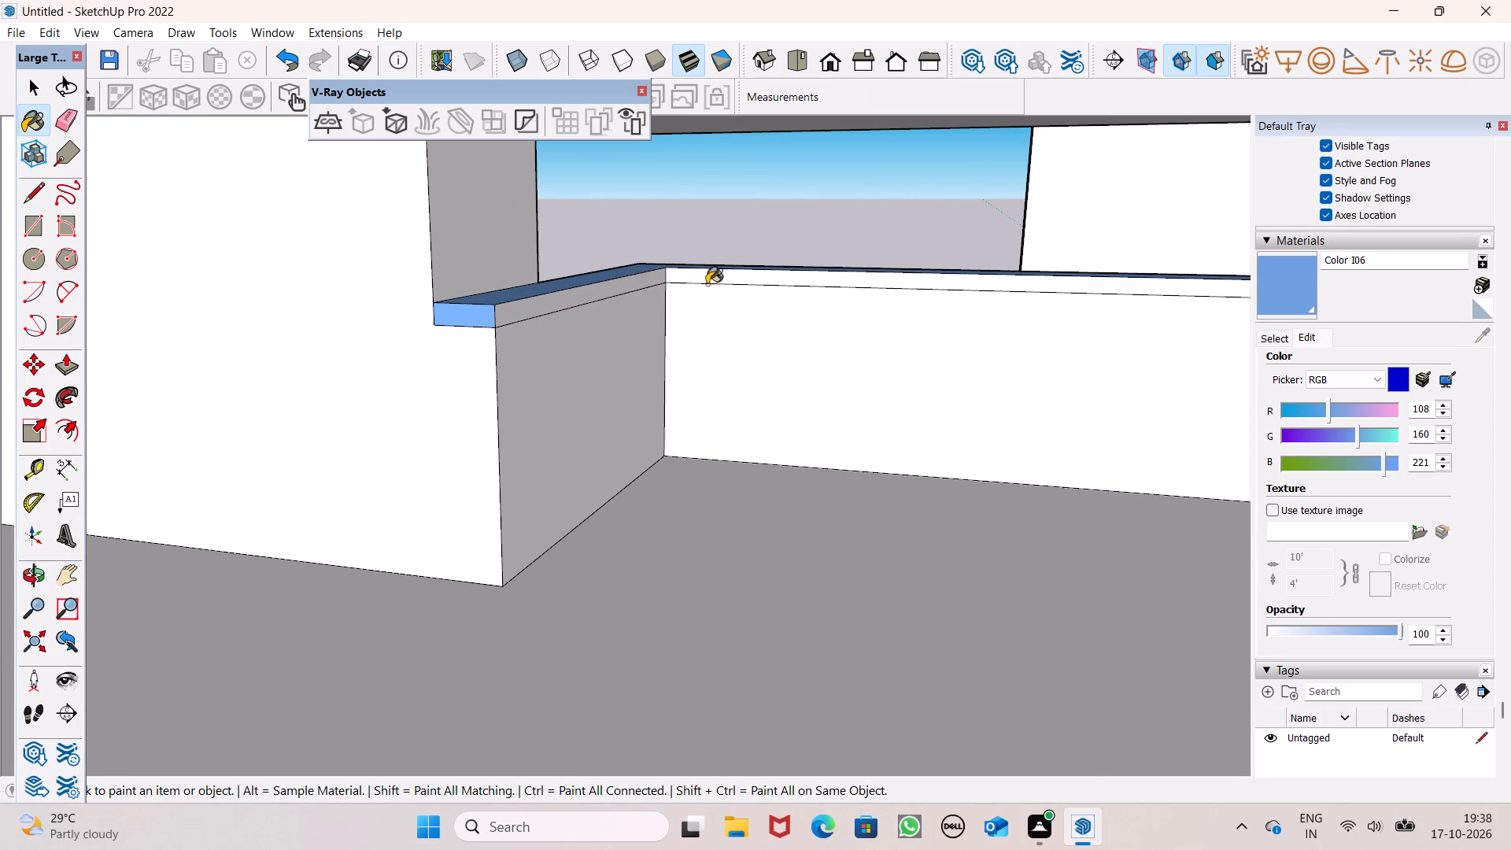
left_click(707, 281)
Draw a line about 6' 11 7/8" long across the side wall from the blue wall's lower corner to the louvred wall's frame.
scroll(704, 333, "down", 4)
middle_click_drag(700, 370, 812, 424)
scroll(835, 378, "down", 3)
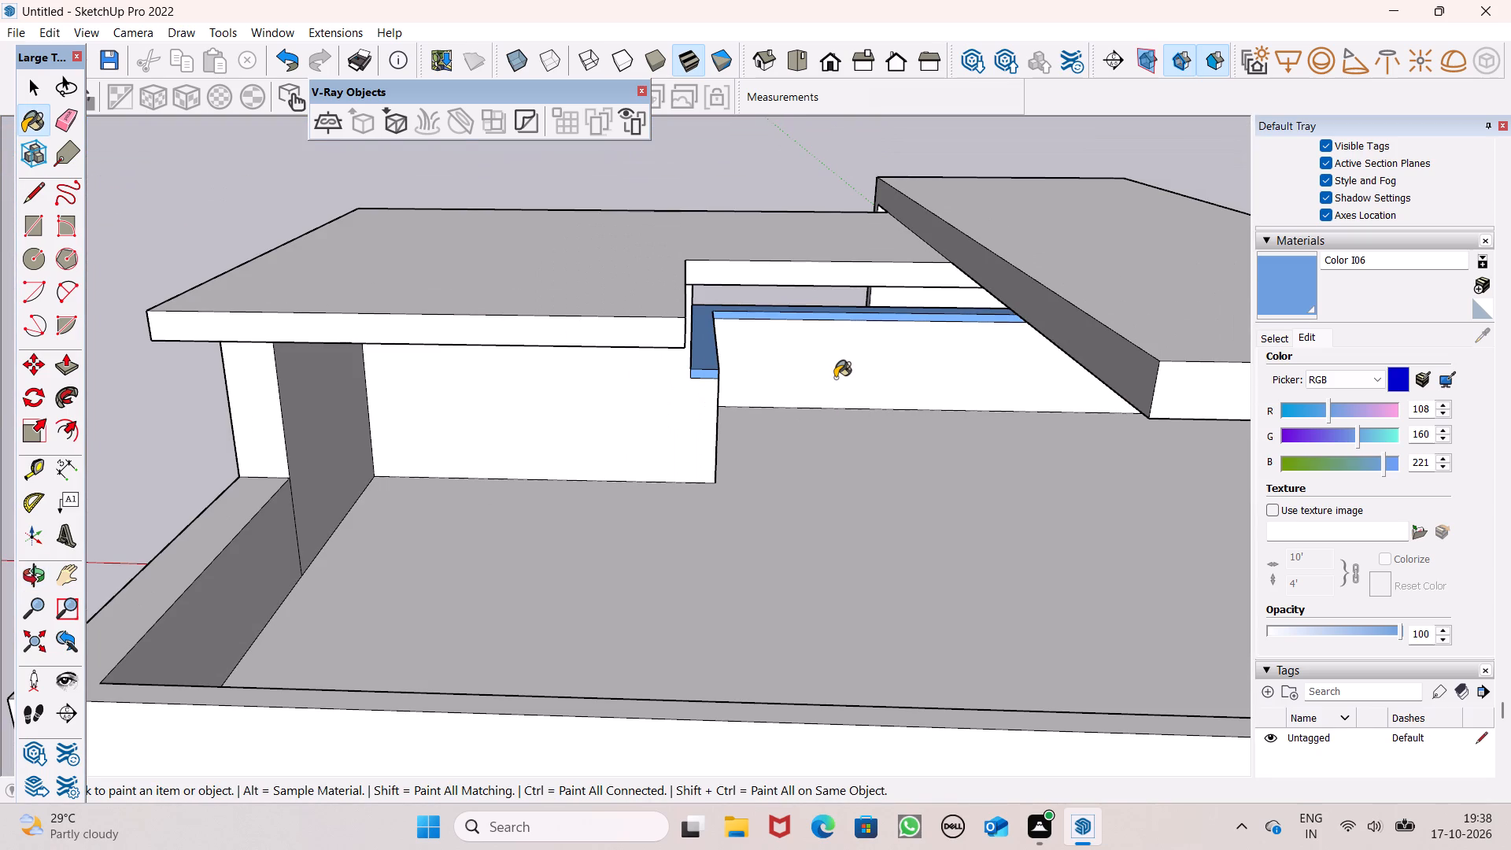
middle_click_drag(587, 440, 747, 458)
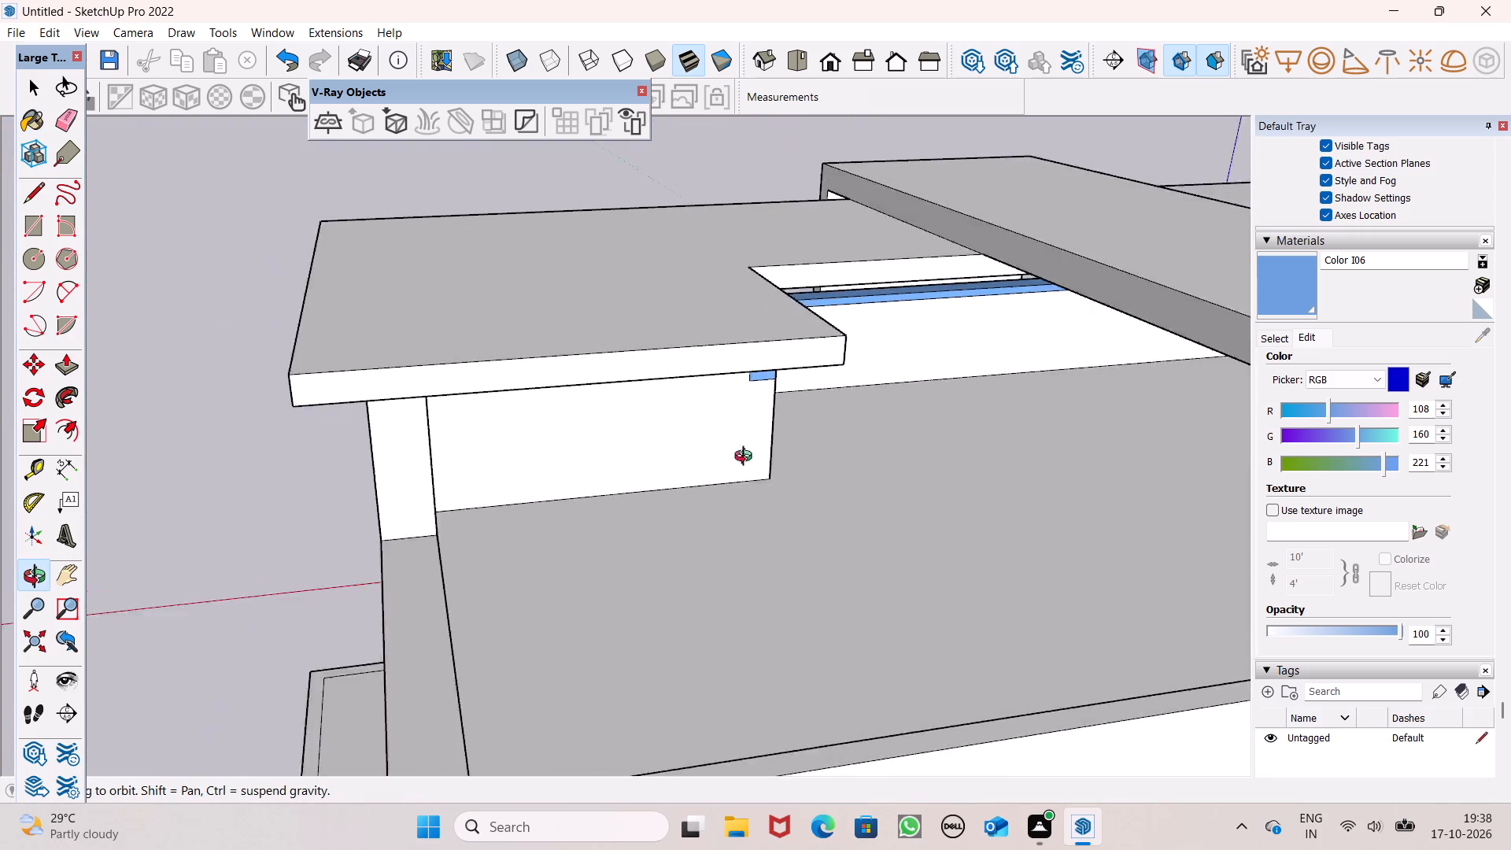
middle_click_drag(747, 458, 1199, 442)
middle_click_drag(634, 517, 828, 463)
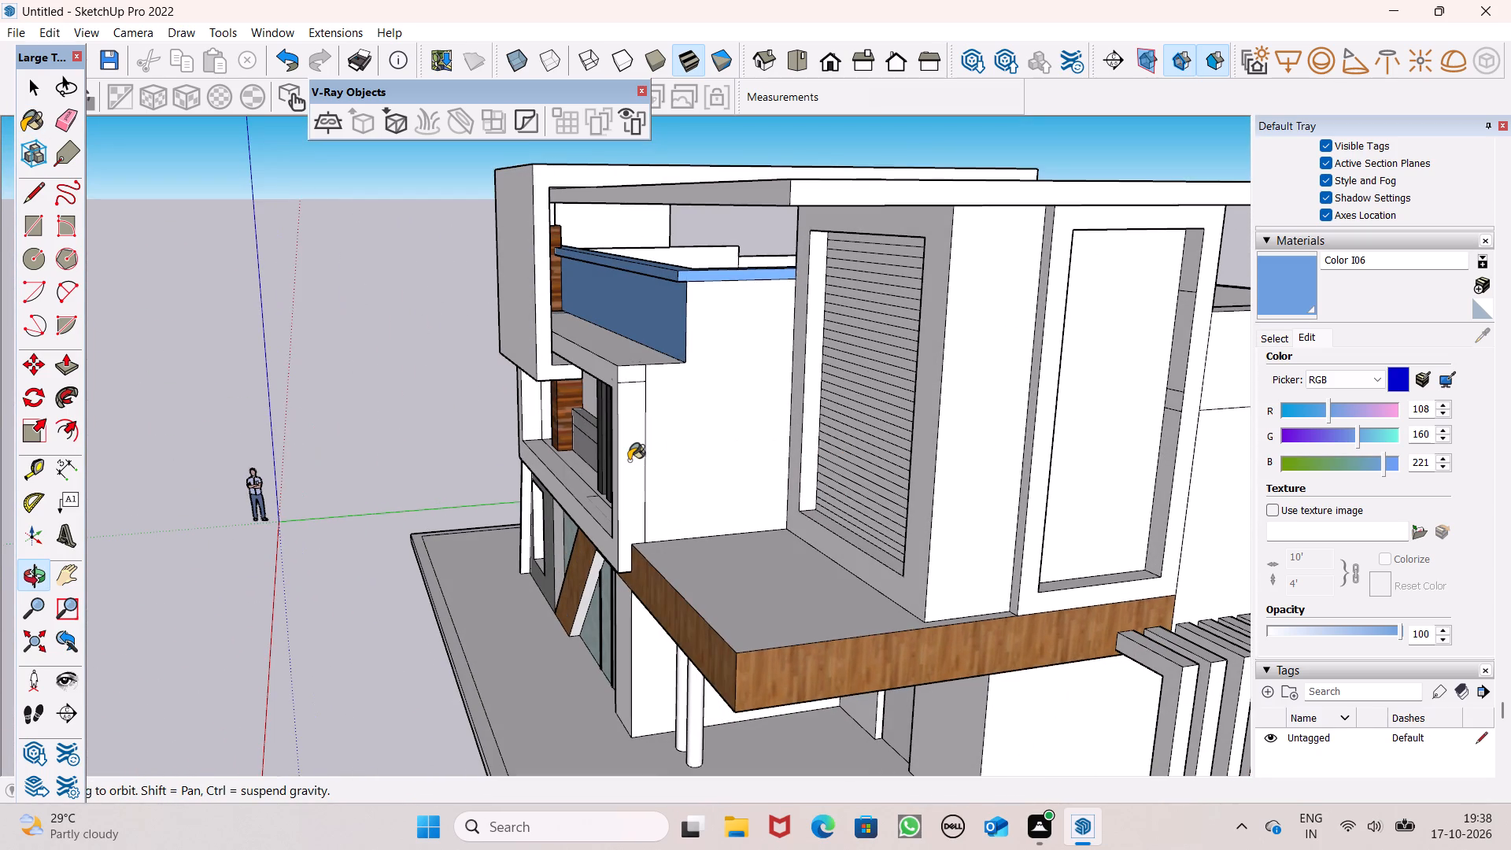
scroll(655, 334, "up", 4)
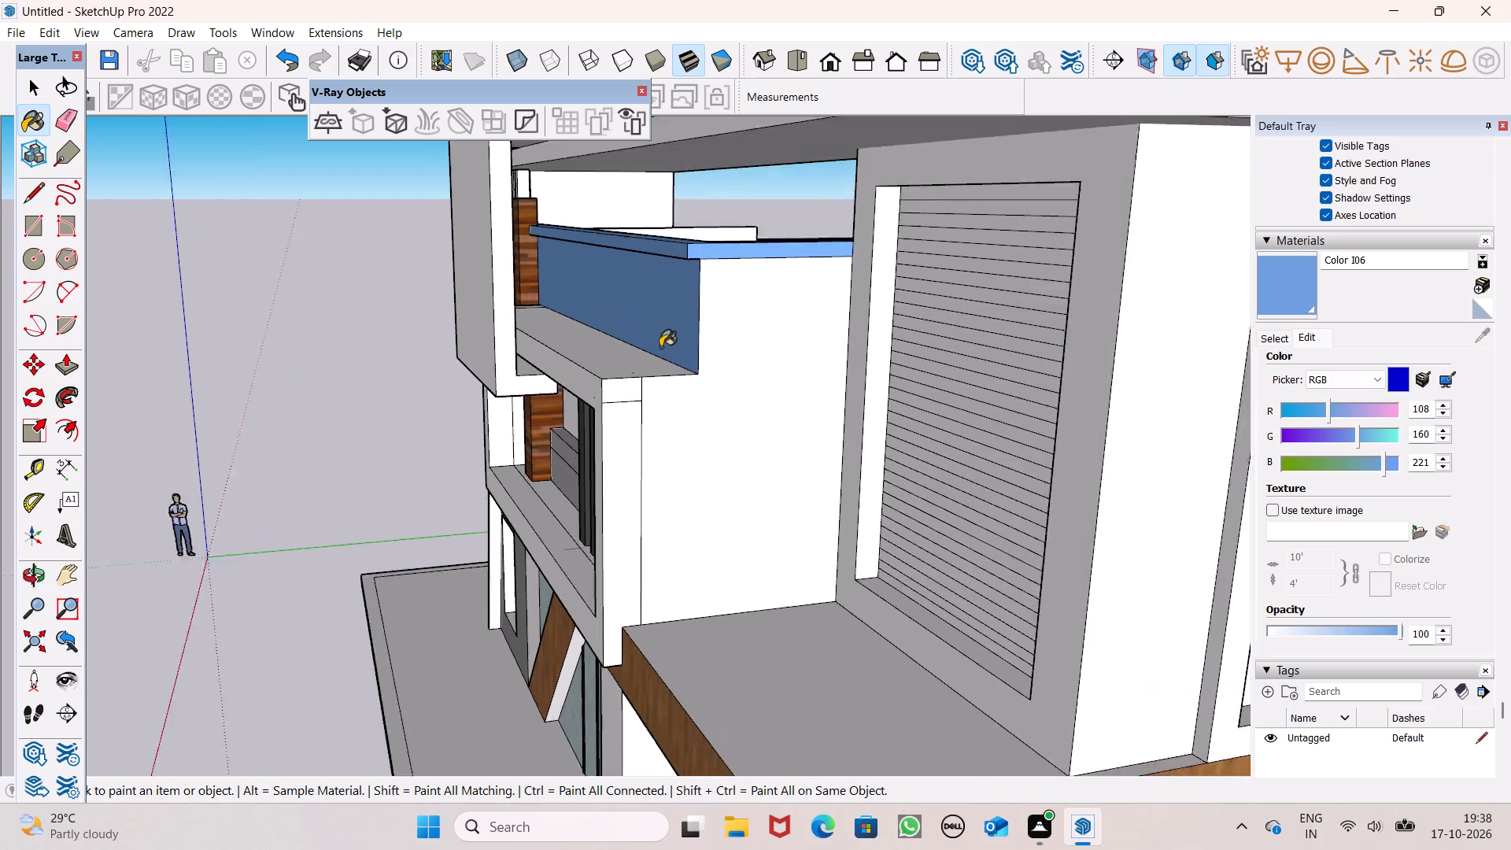
scroll(660, 347, "up", 3)
middle_click_drag(855, 426, 796, 461)
scroll(802, 461, "up", 1)
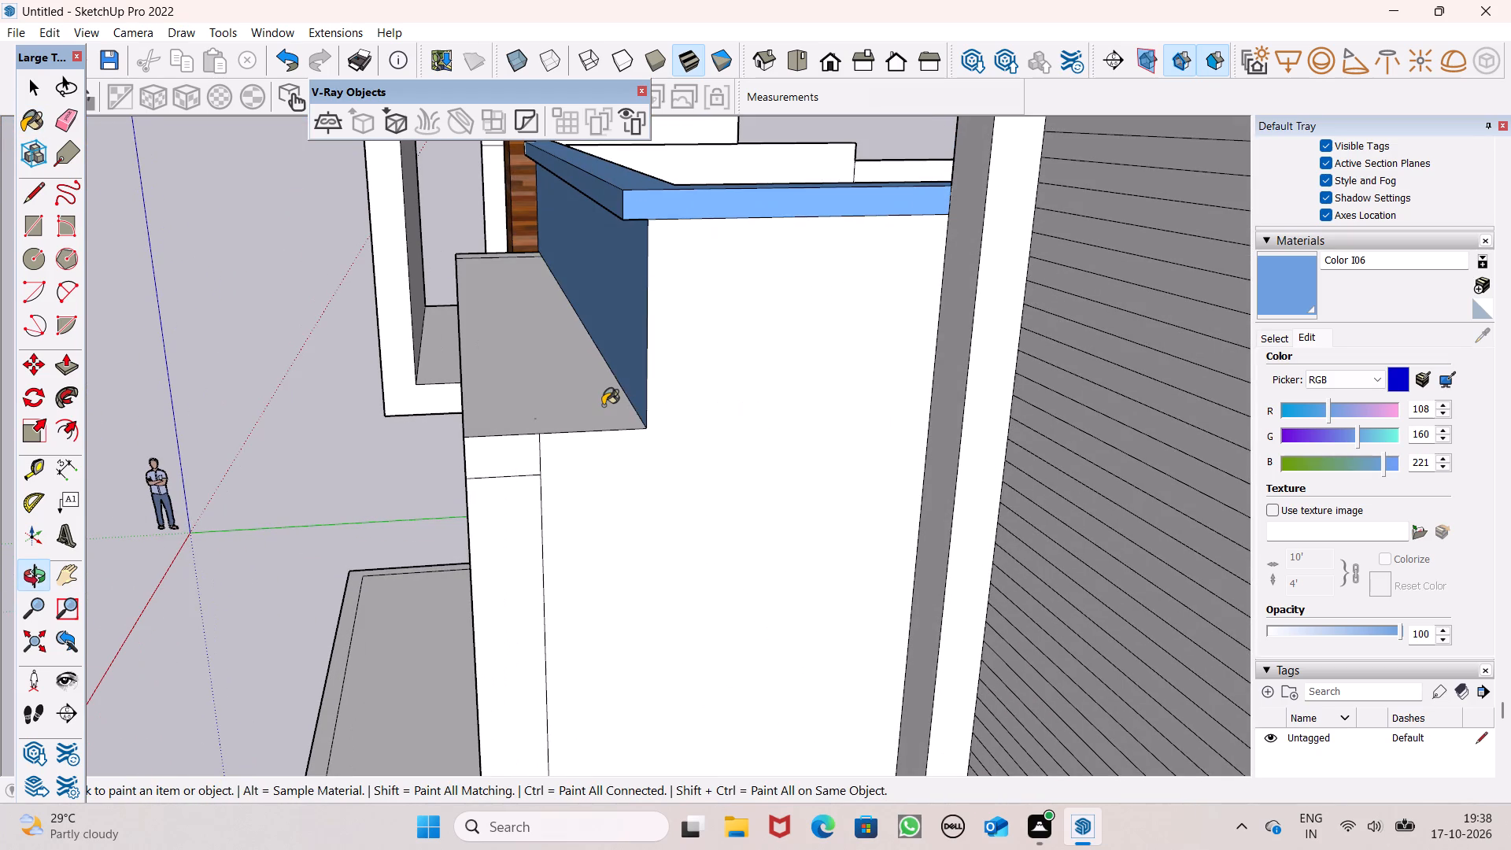
left_click(39, 198)
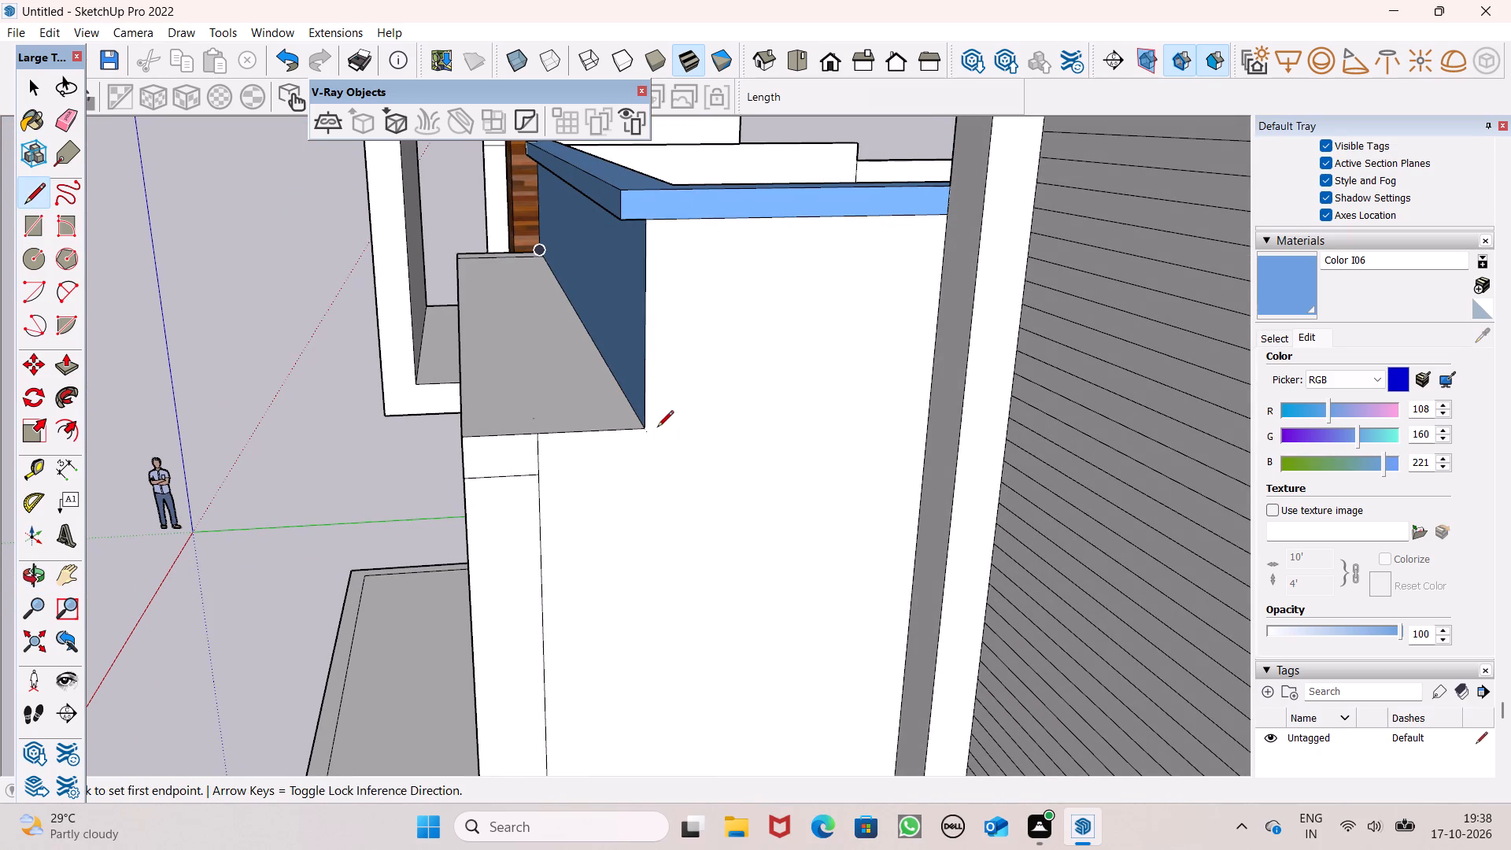
left_click(644, 434)
left_click(929, 405)
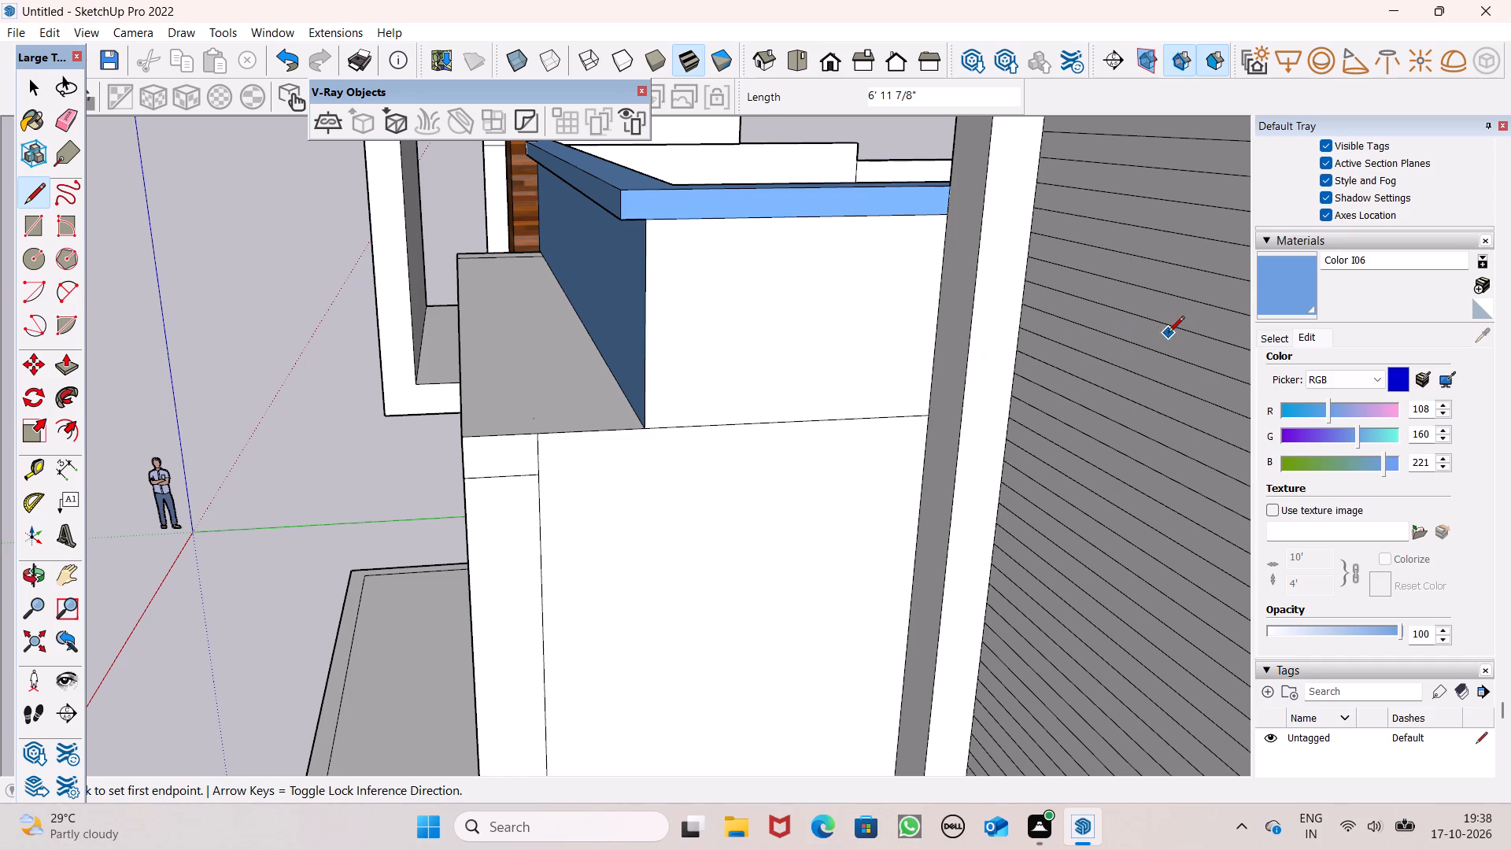
Paint the upper part of the side wall above the new line with the light blue Color I06.
left_click(1323, 272)
left_click(1301, 281)
left_click(832, 347)
scroll(832, 347, "down", 2)
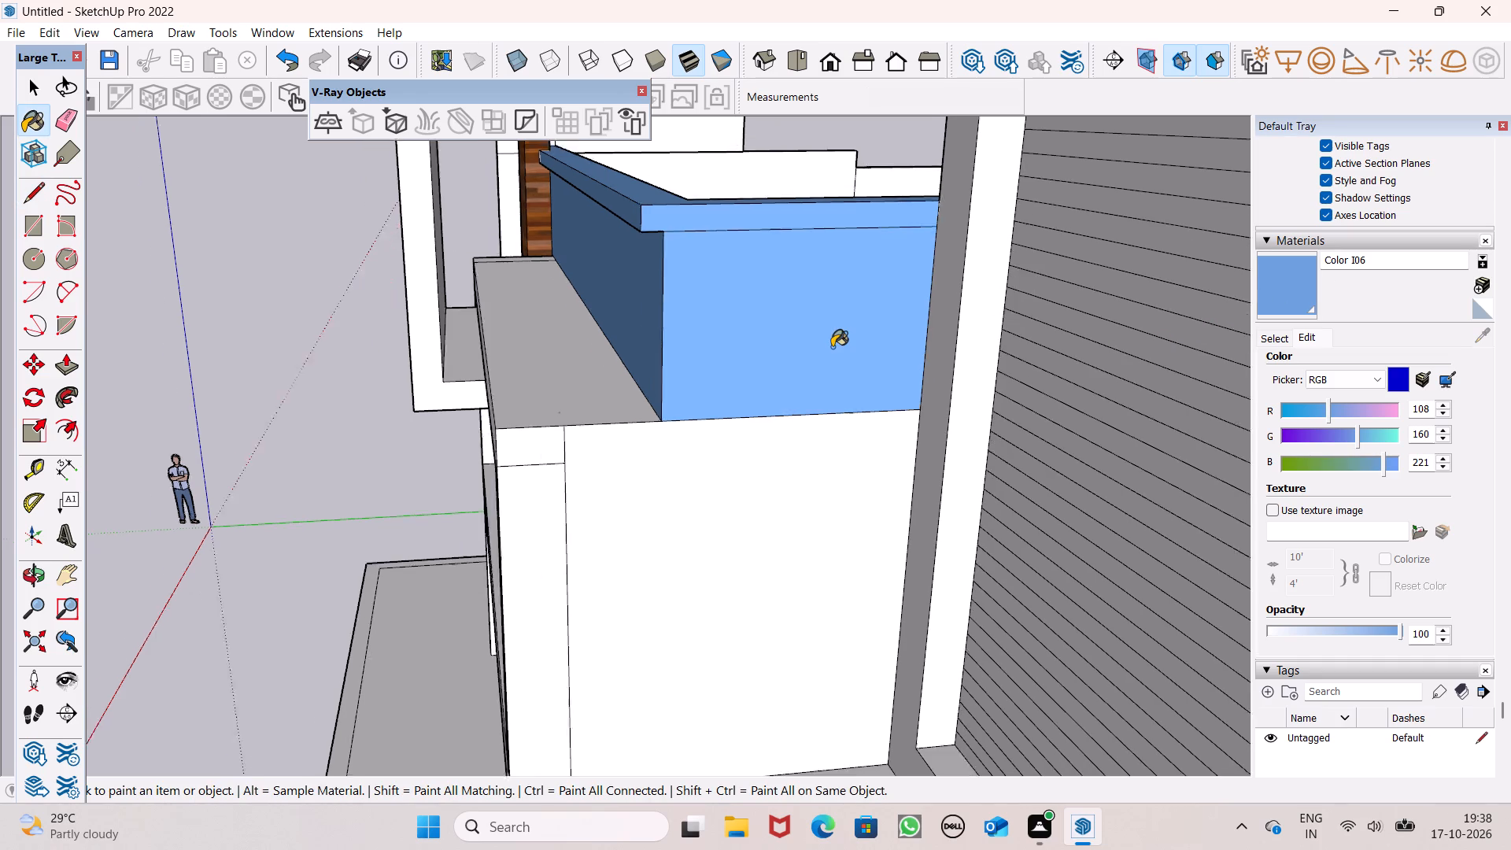
scroll(832, 347, "down", 1)
middle_click_drag(762, 437, 1019, 400)
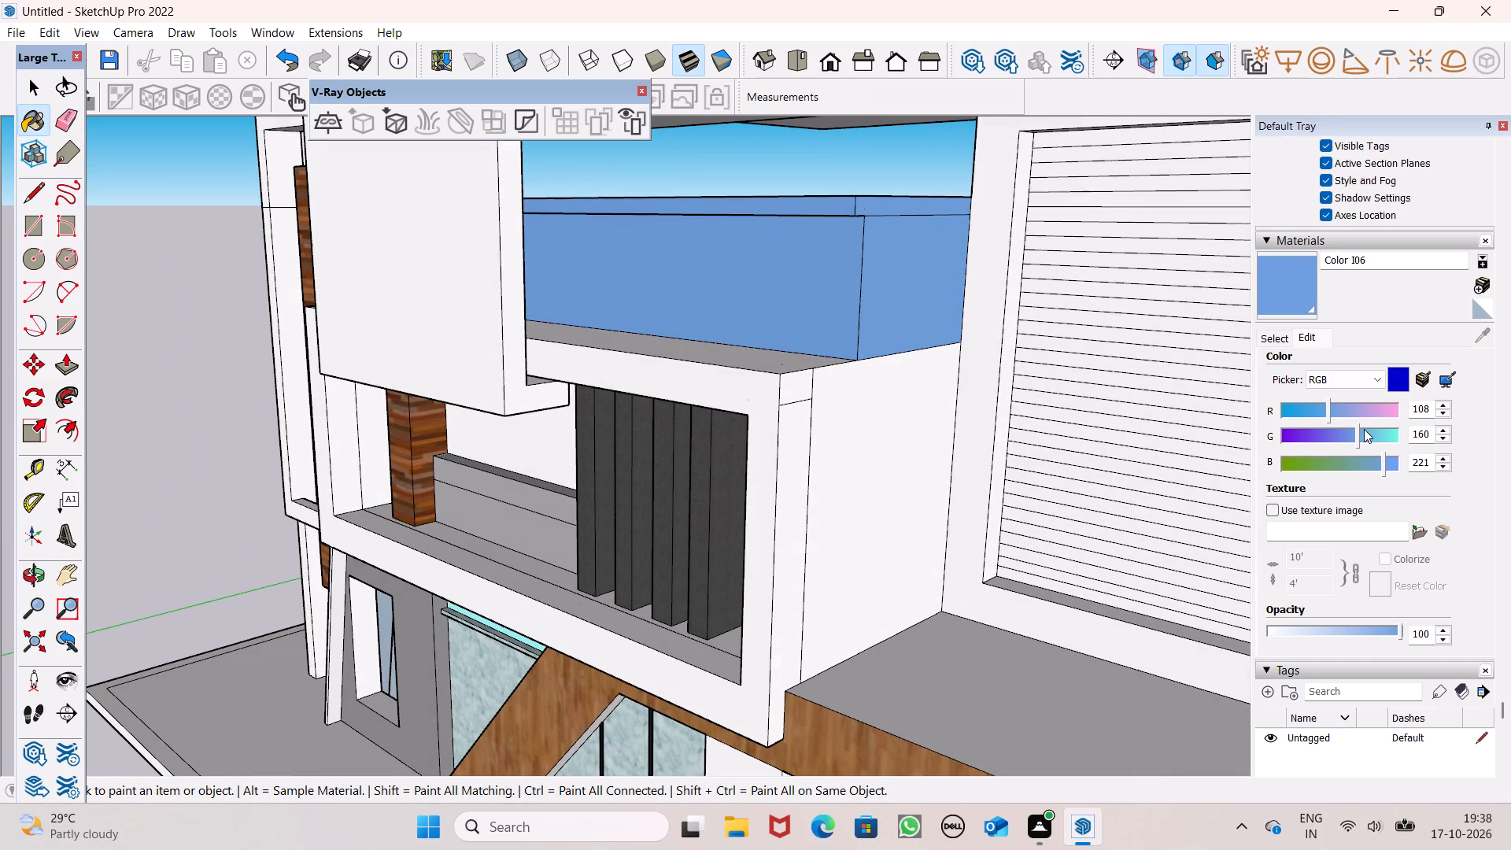
Adjust Color I06 to a softer light blue with RGB values 134, 181, 221.
left_click_drag(1332, 416, 1354, 416)
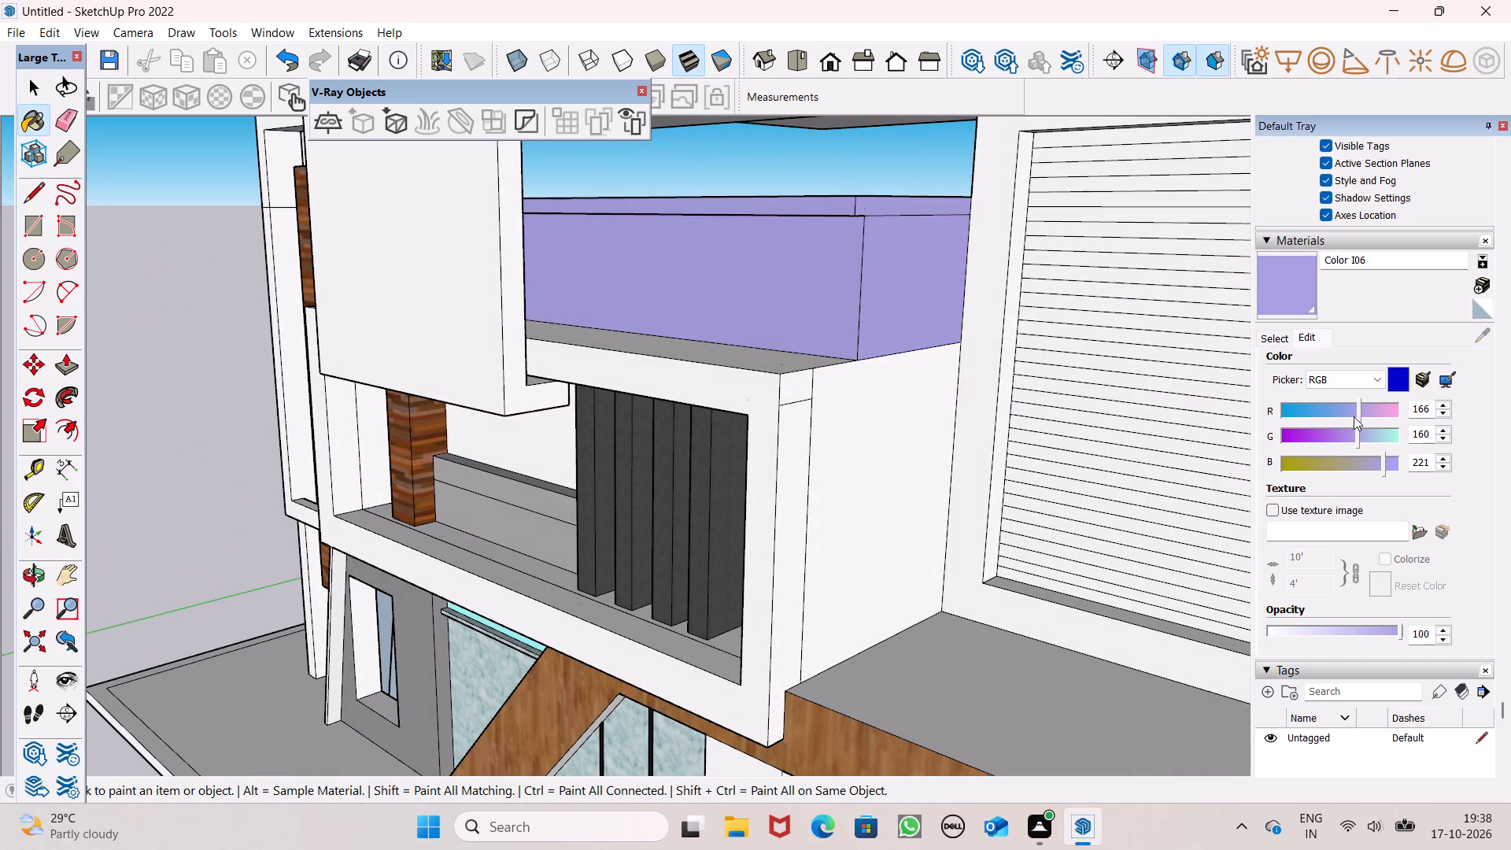
left_click_drag(1354, 416, 1345, 419)
triple_click(1345, 419)
triple_click(1343, 420)
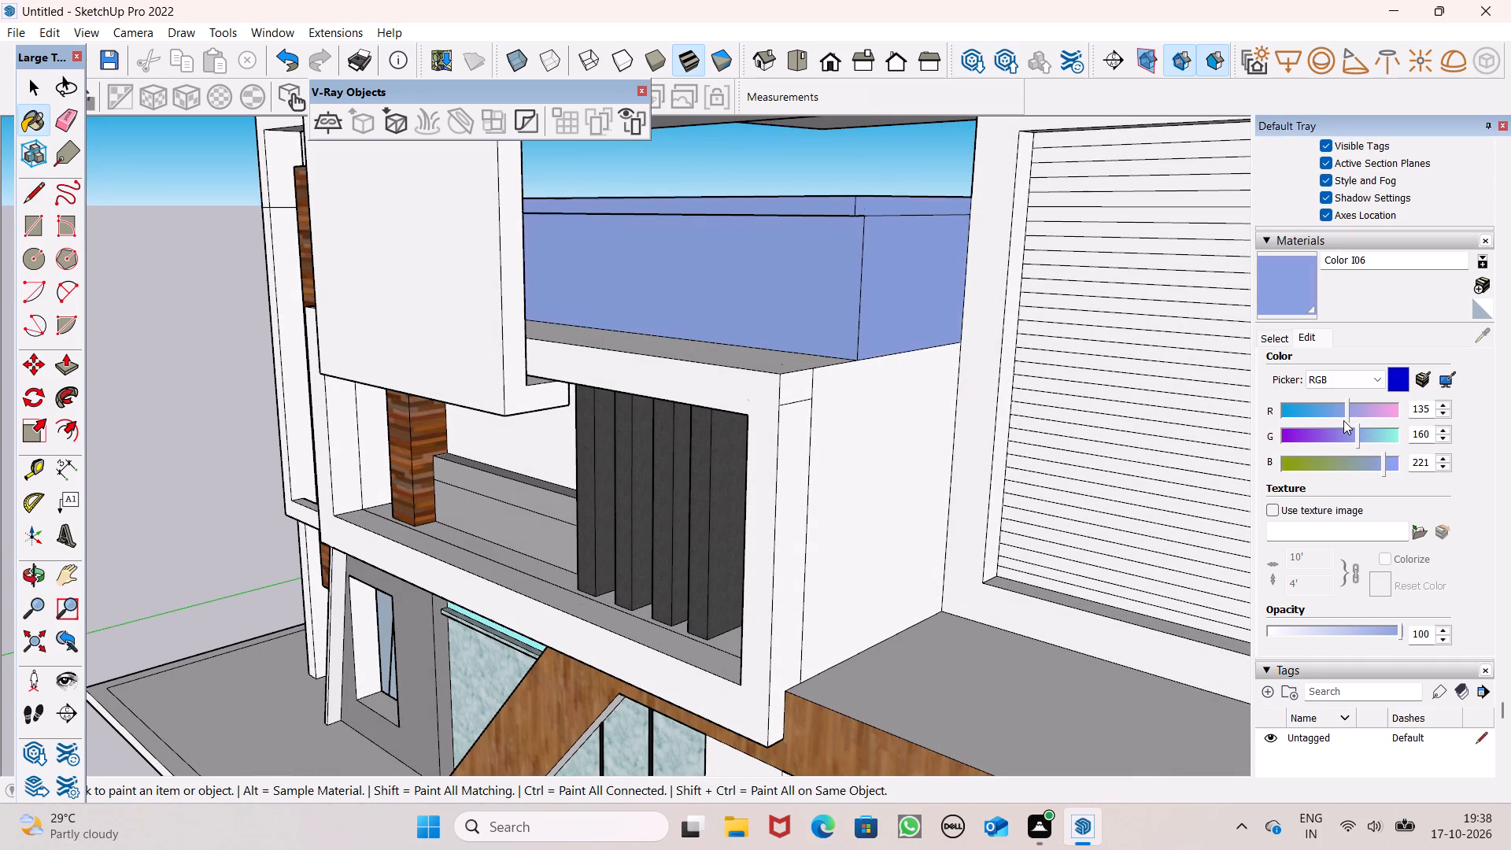
left_click(1358, 436)
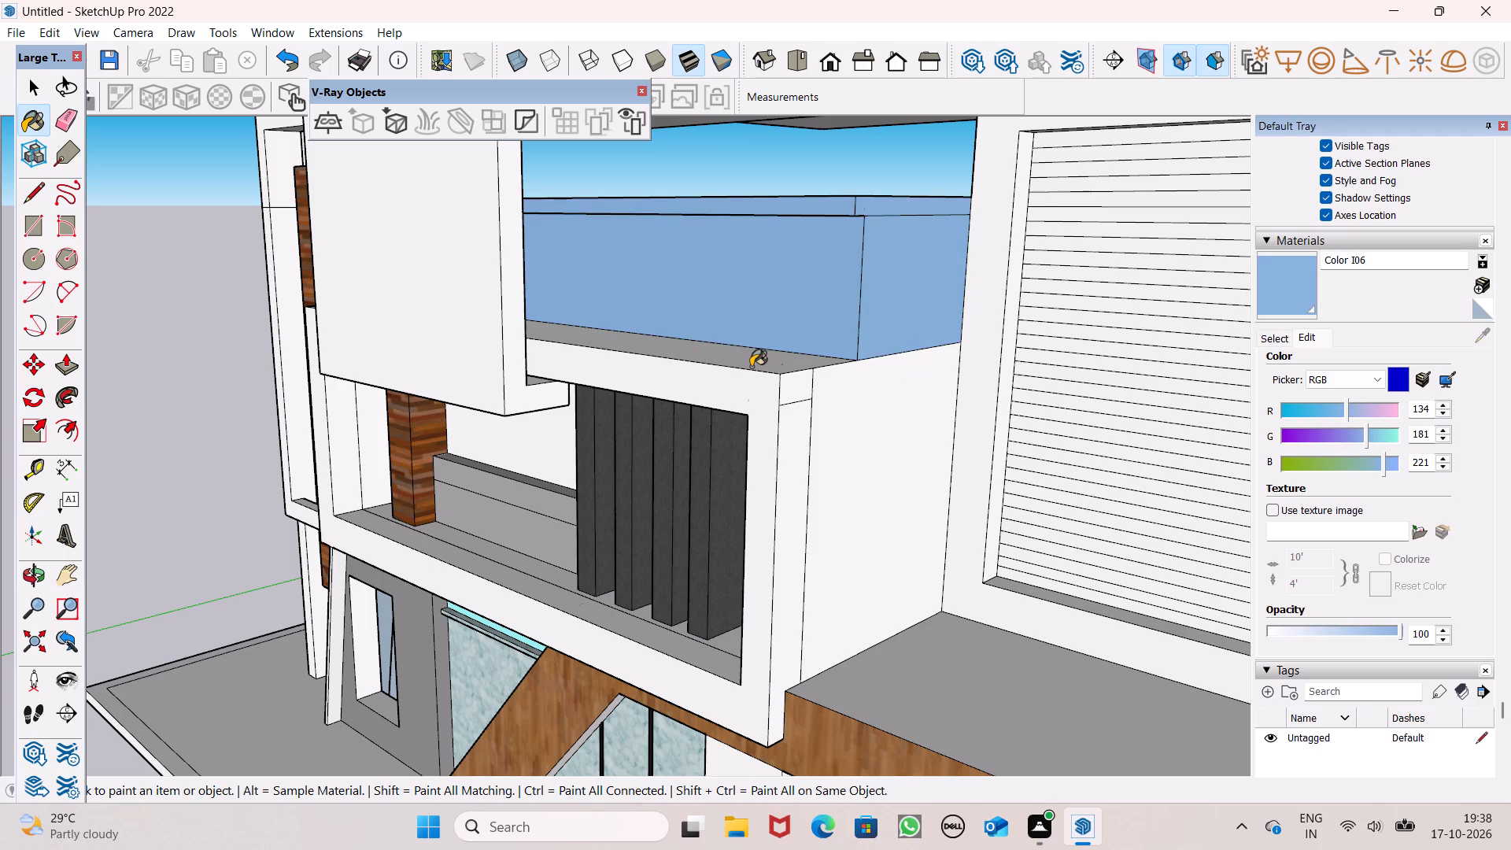
Paint the wall strip beside the wood column inside the projecting balcony frame with Color I06.
scroll(751, 367, "down", 3)
middle_click_drag(757, 388, 937, 408)
scroll(919, 343, "down", 6)
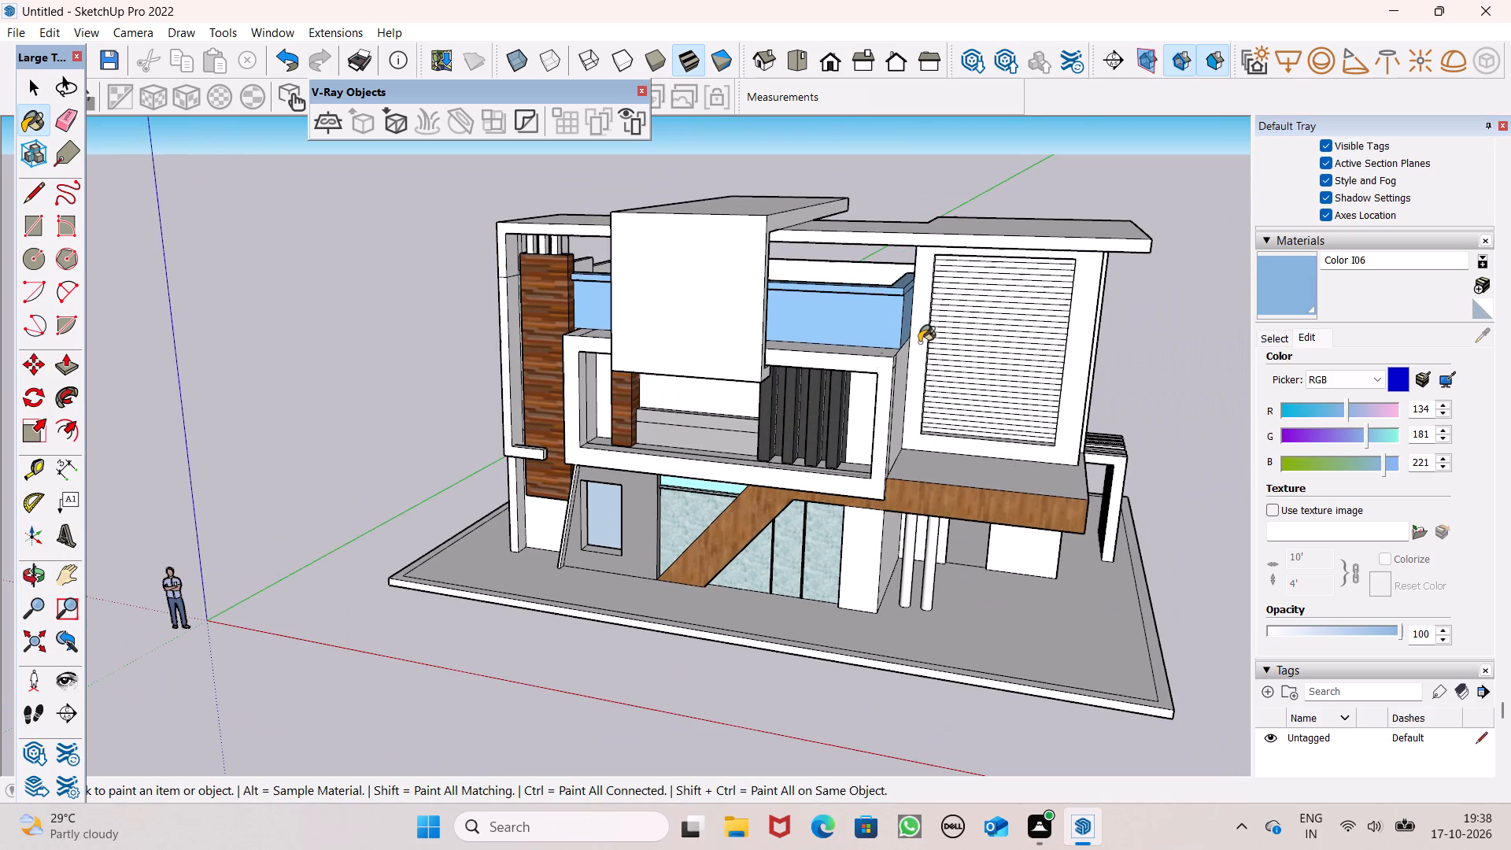
middle_click_drag(774, 394, 855, 367)
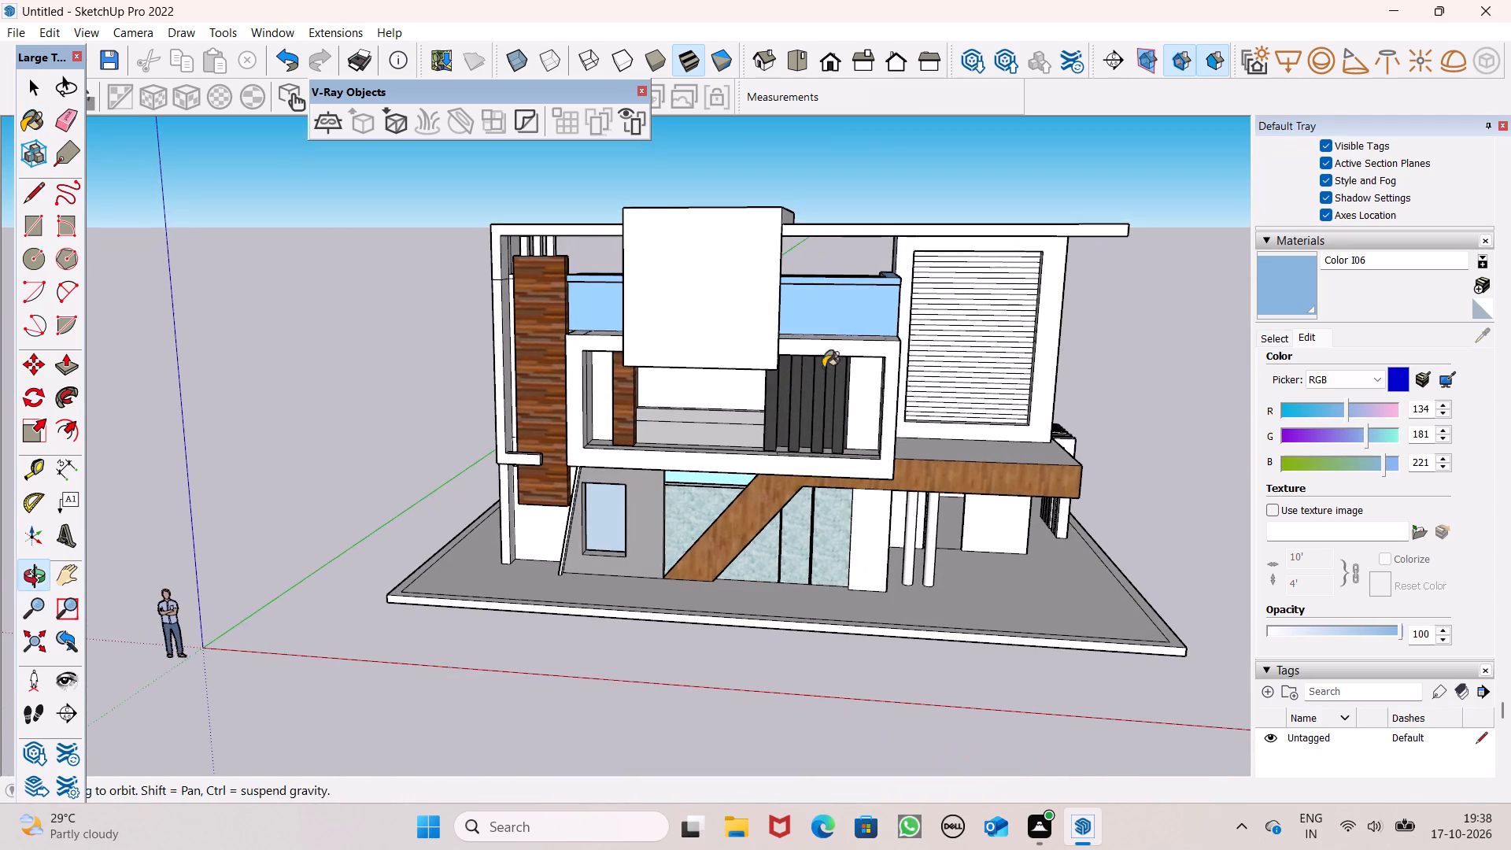
scroll(690, 397, "up", 5)
left_click(607, 391)
scroll(599, 391, "down", 2)
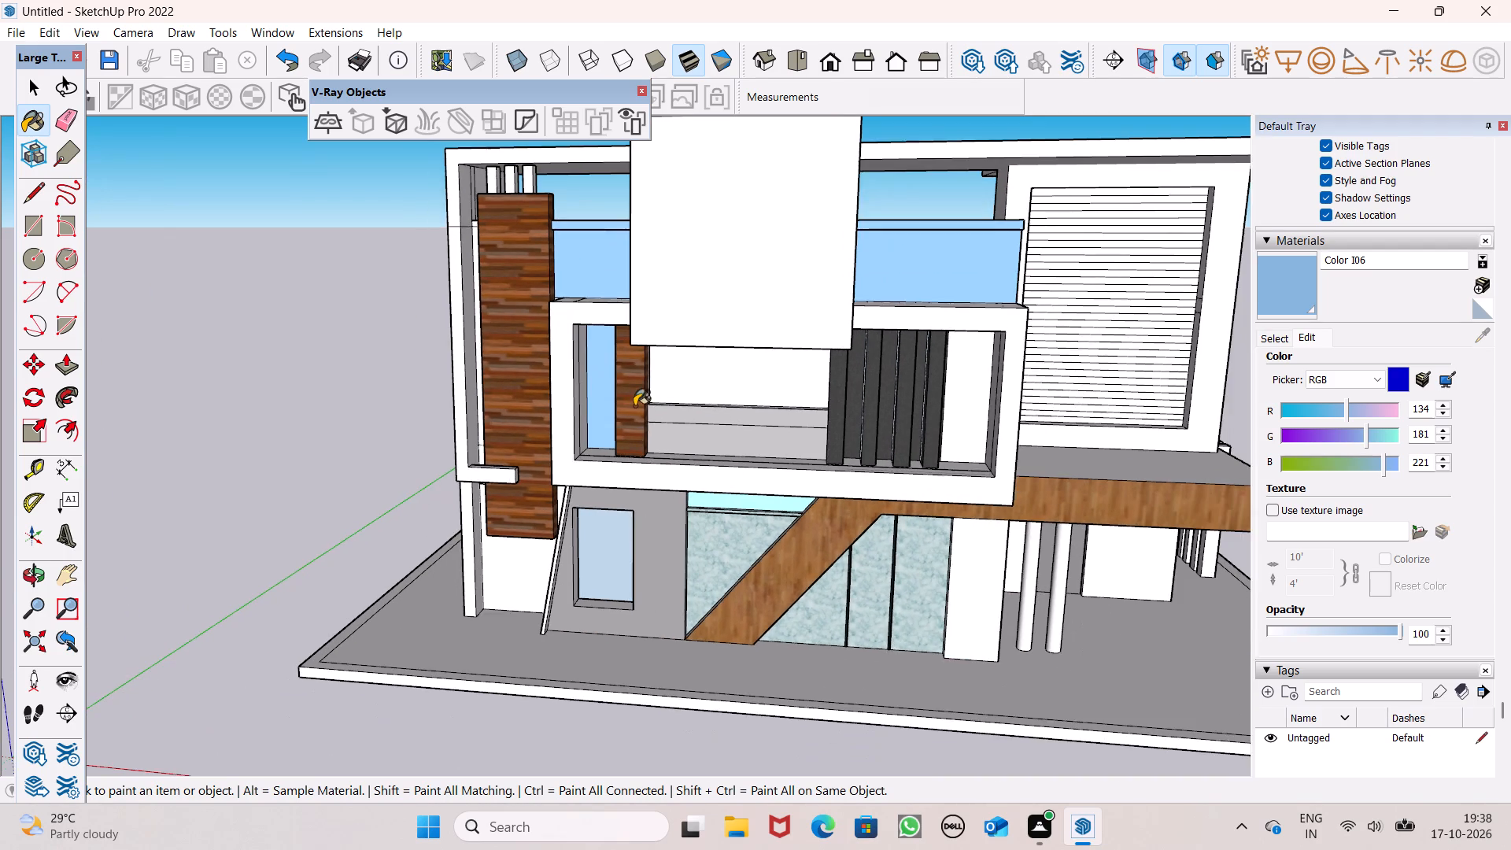
Examine the whole front facade from lower and higher angles to review the applied materials.
middle_click_drag(635, 405, 784, 317)
scroll(760, 325, "down", 3)
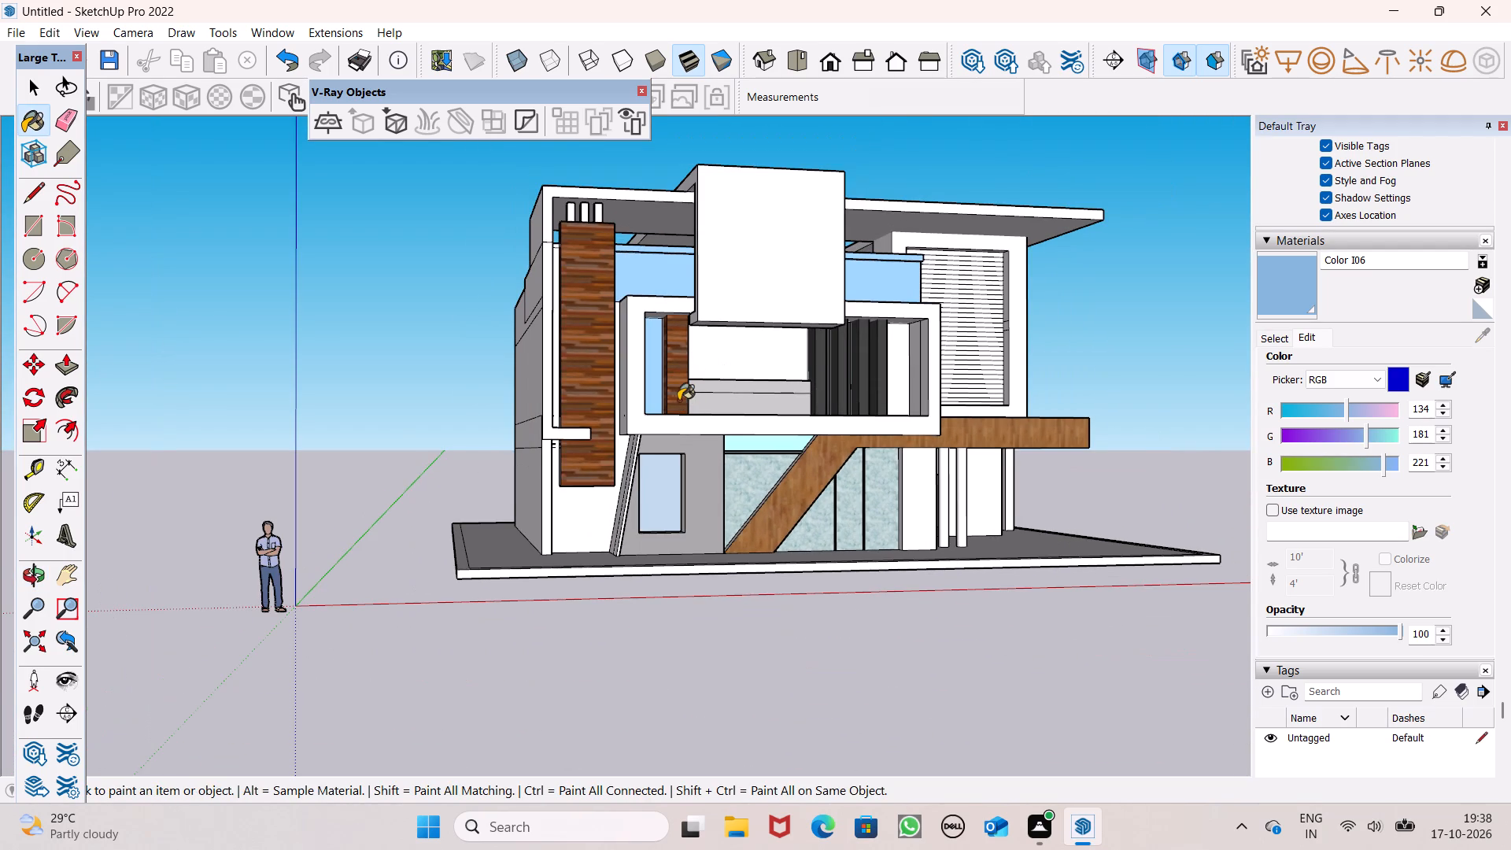
scroll(674, 401, "down", 1)
middle_click_drag(767, 493, 677, 543)
scroll(844, 379, "down", 2)
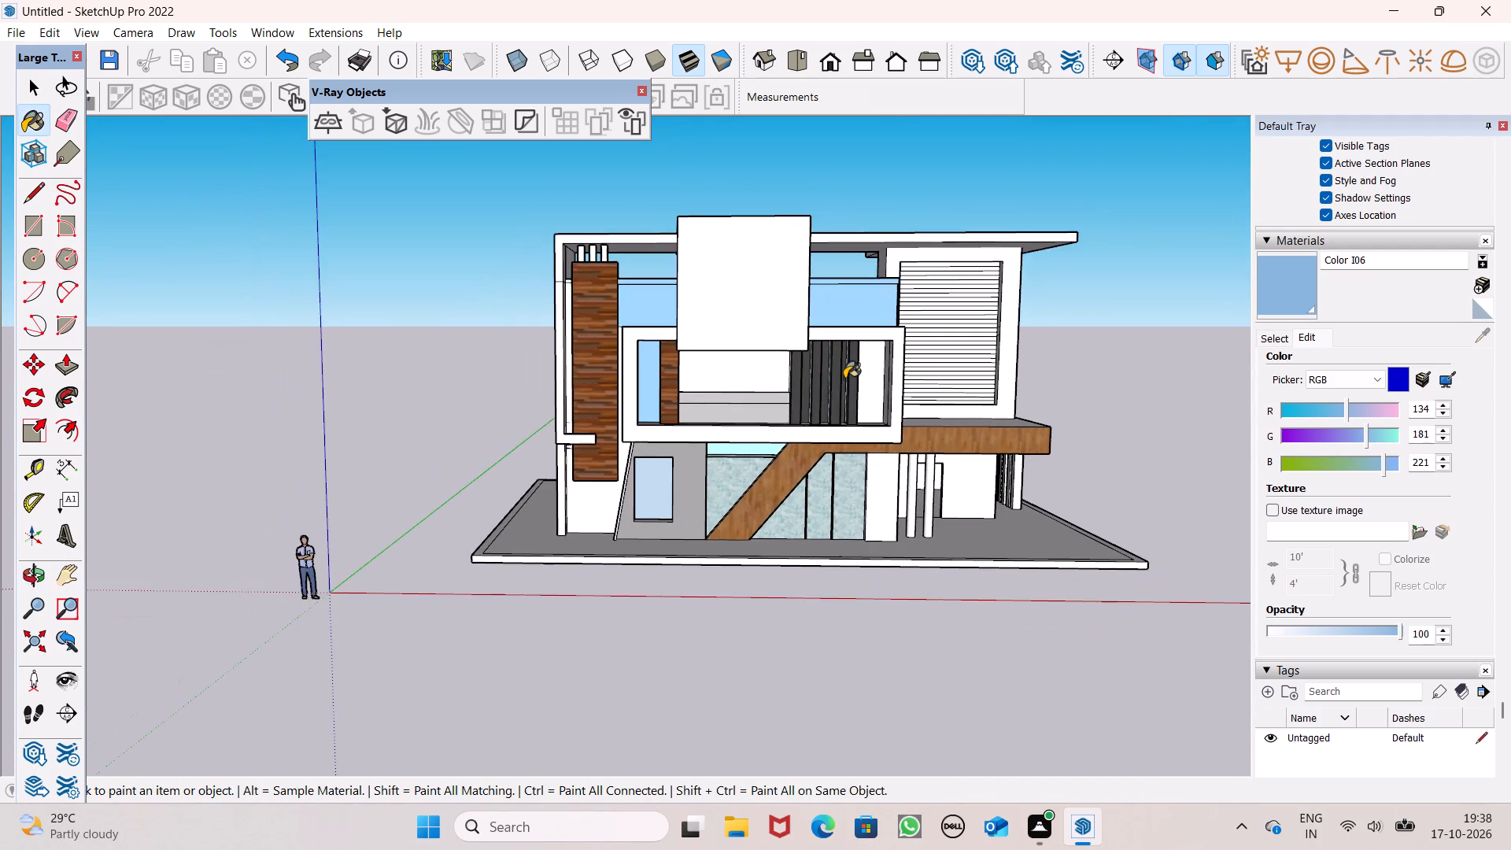
scroll(844, 362, "down", 2)
middle_click_drag(890, 473, 785, 545)
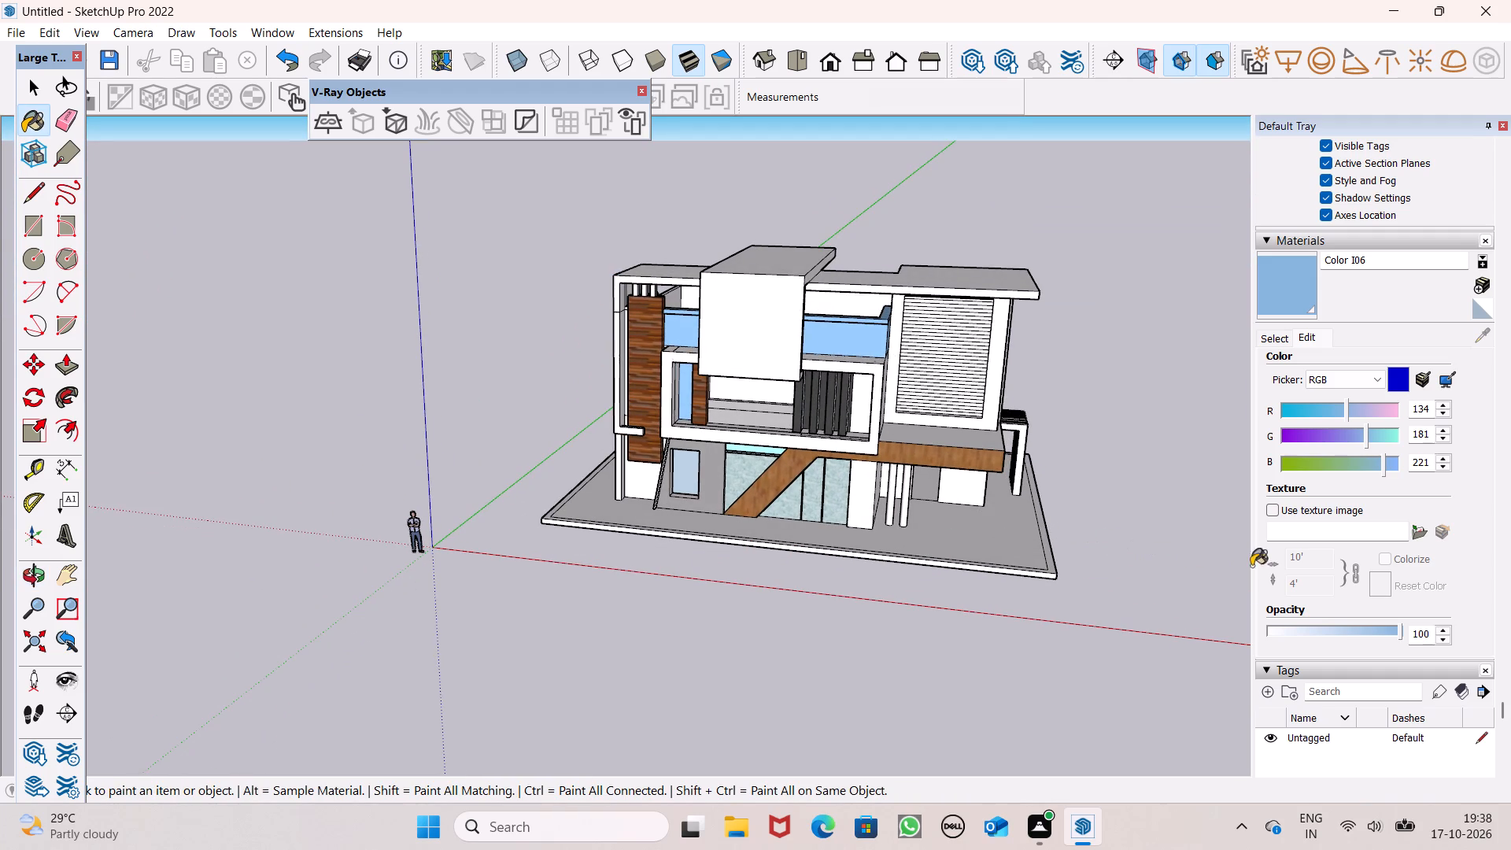
Paint the front and outer side faces of the ground-floor pier beside the marbled glazing with grey Color M04.
left_click(1276, 334)
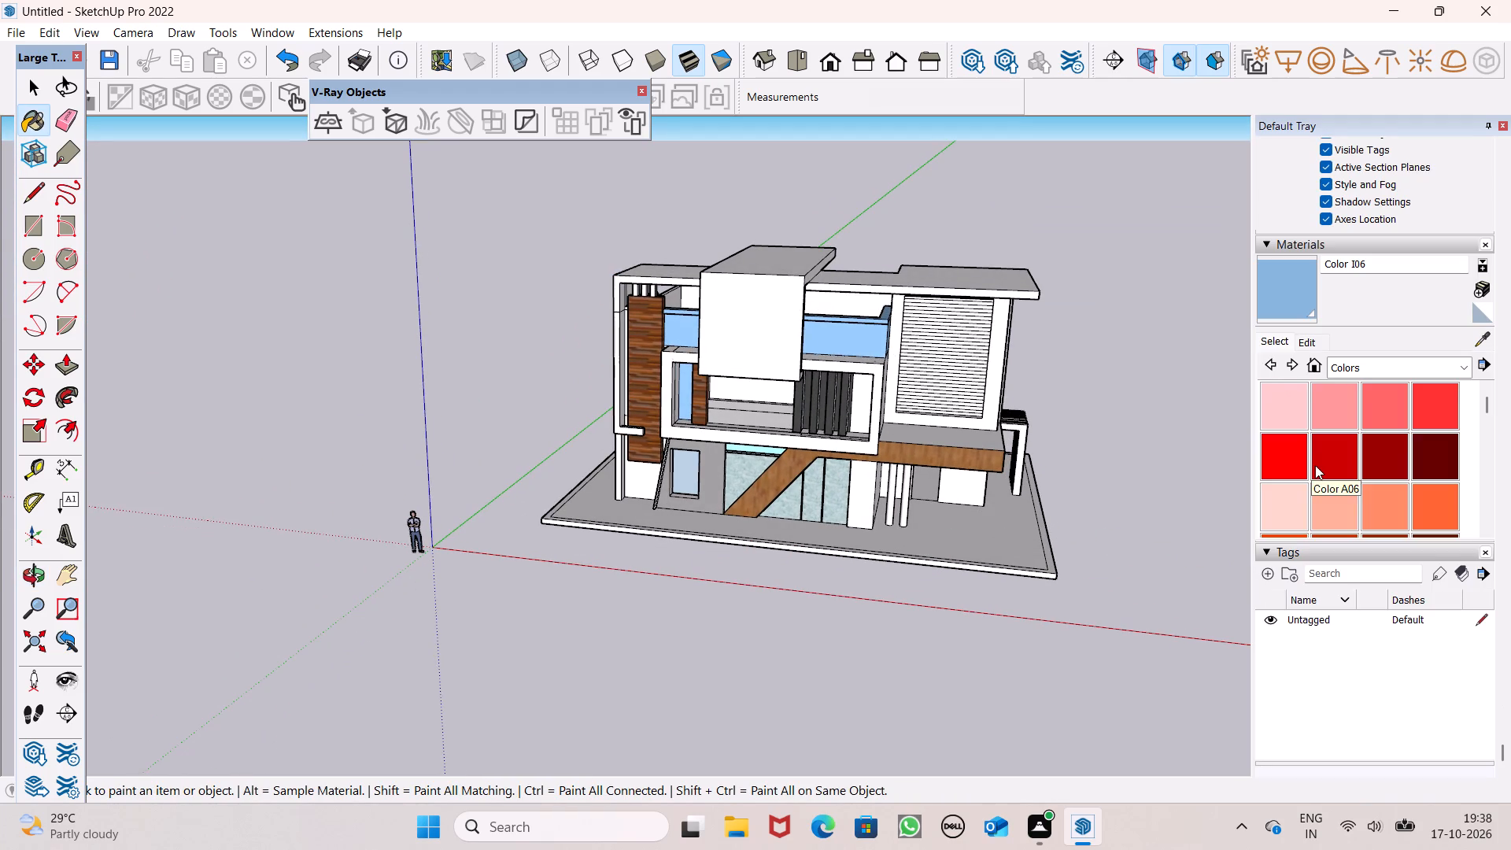
scroll(1315, 465, "down", 3)
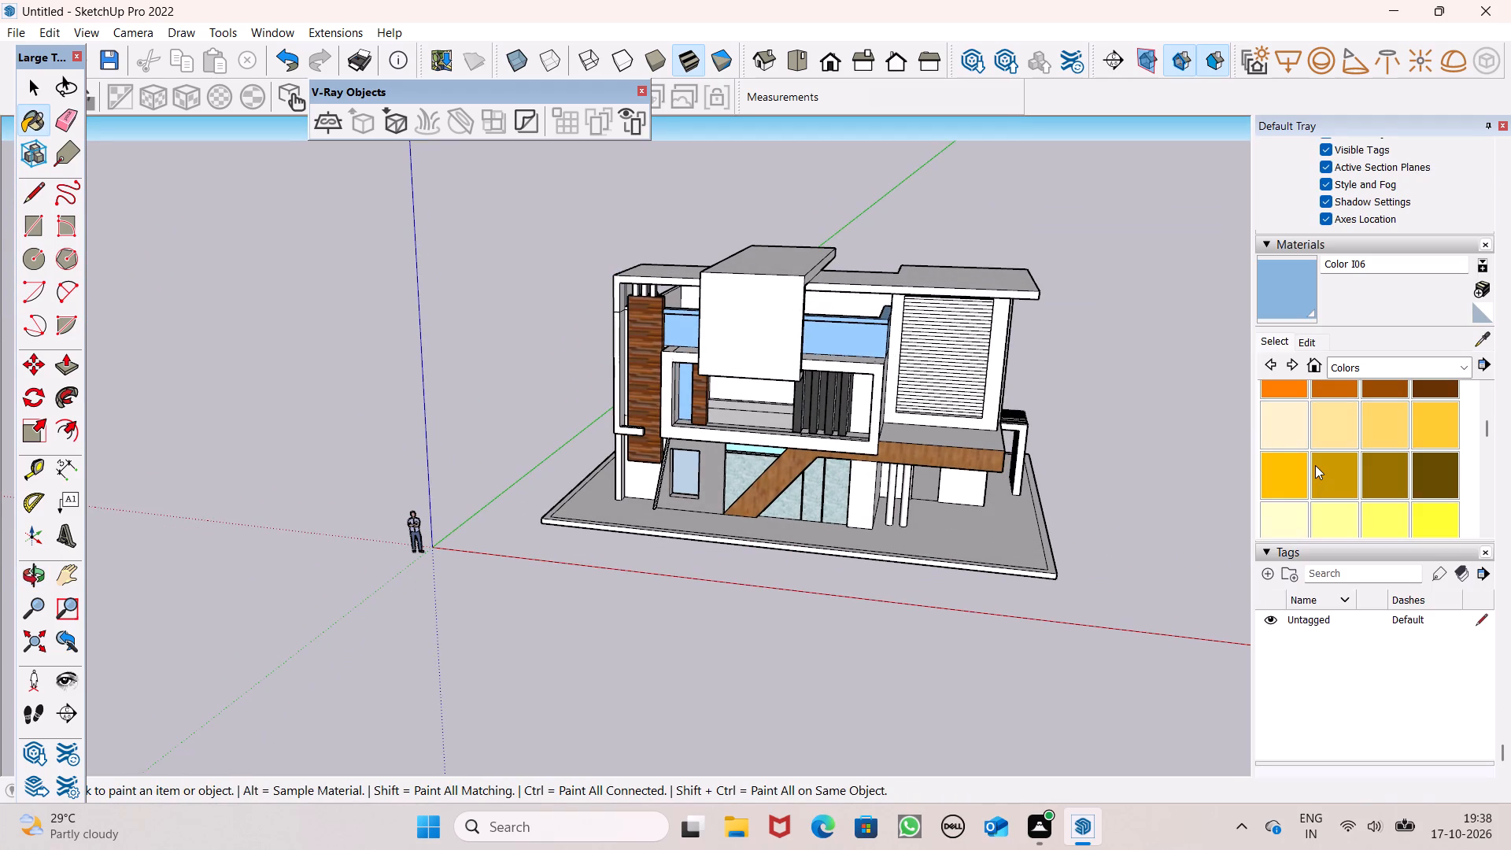
scroll(1336, 472, "down", 3)
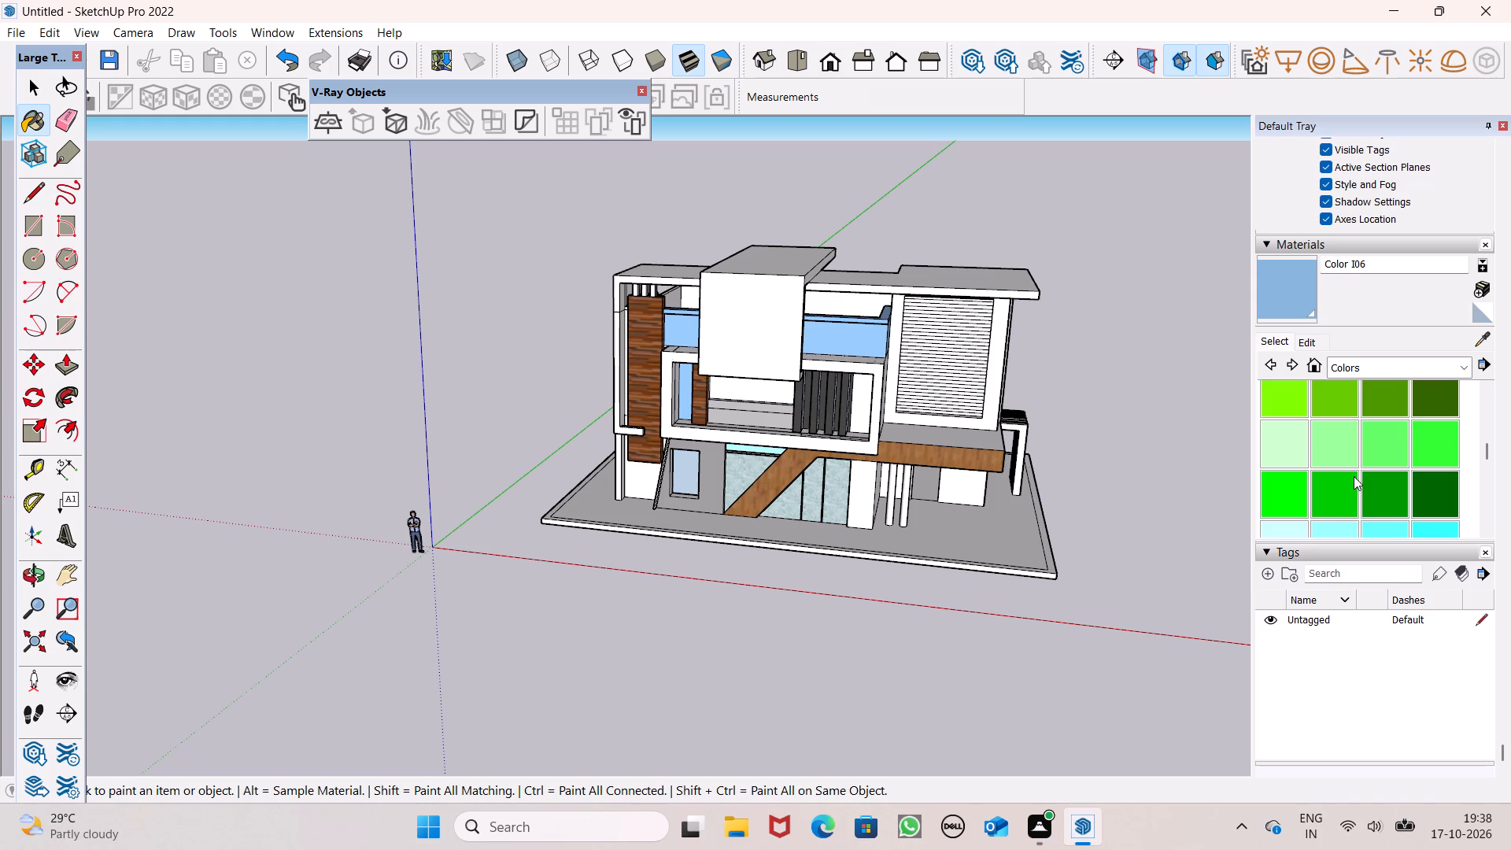
scroll(1354, 476, "down", 1)
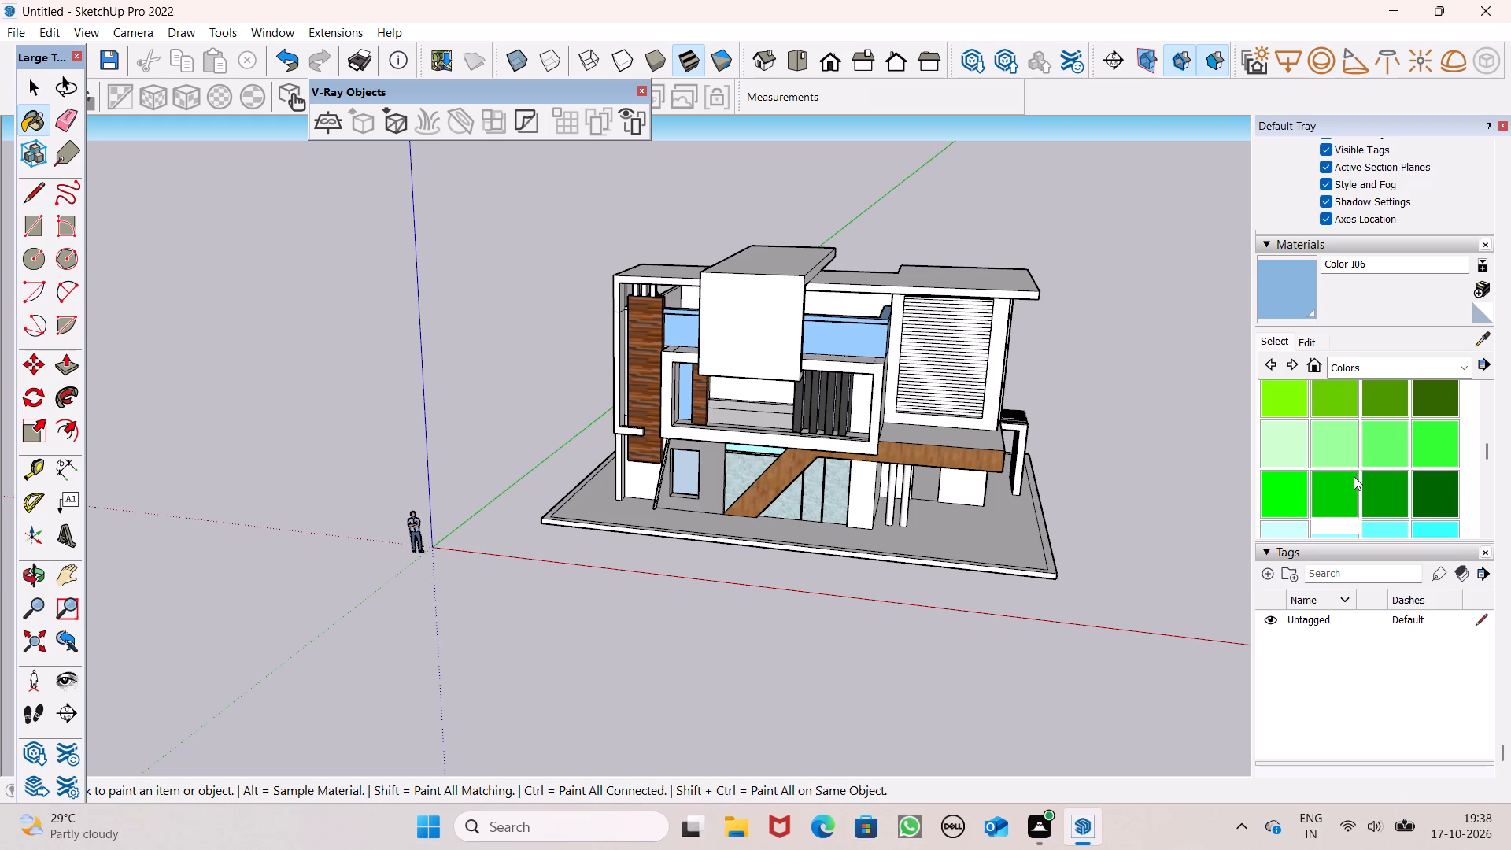
scroll(1354, 477, "down", 2)
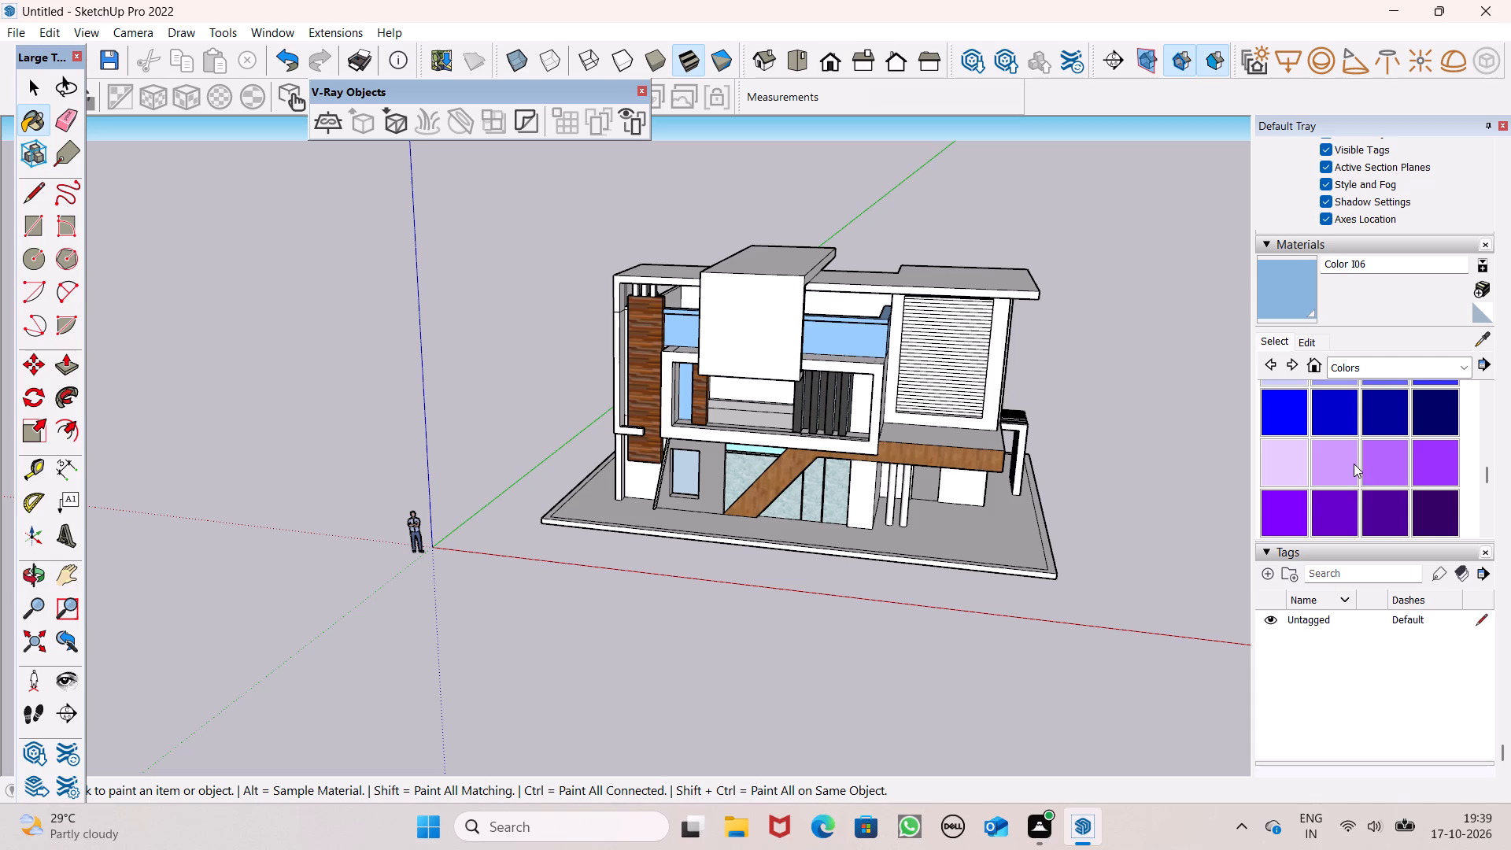
scroll(1354, 464, "down", 4)
left_click(1283, 444)
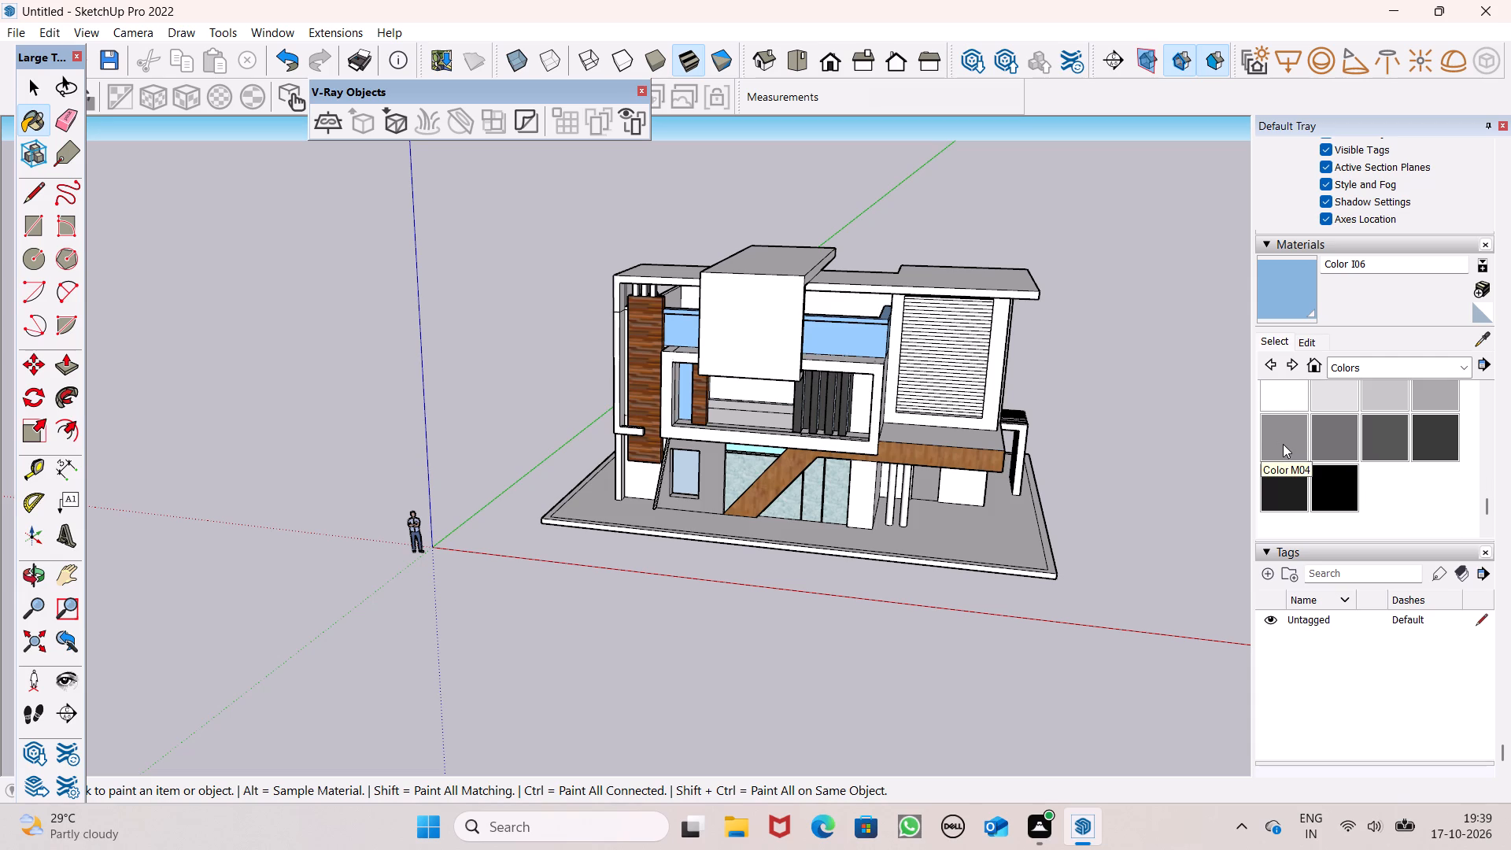
scroll(646, 454, "up", 4)
scroll(859, 457, "down", 3)
middle_click_drag(996, 516, 994, 518)
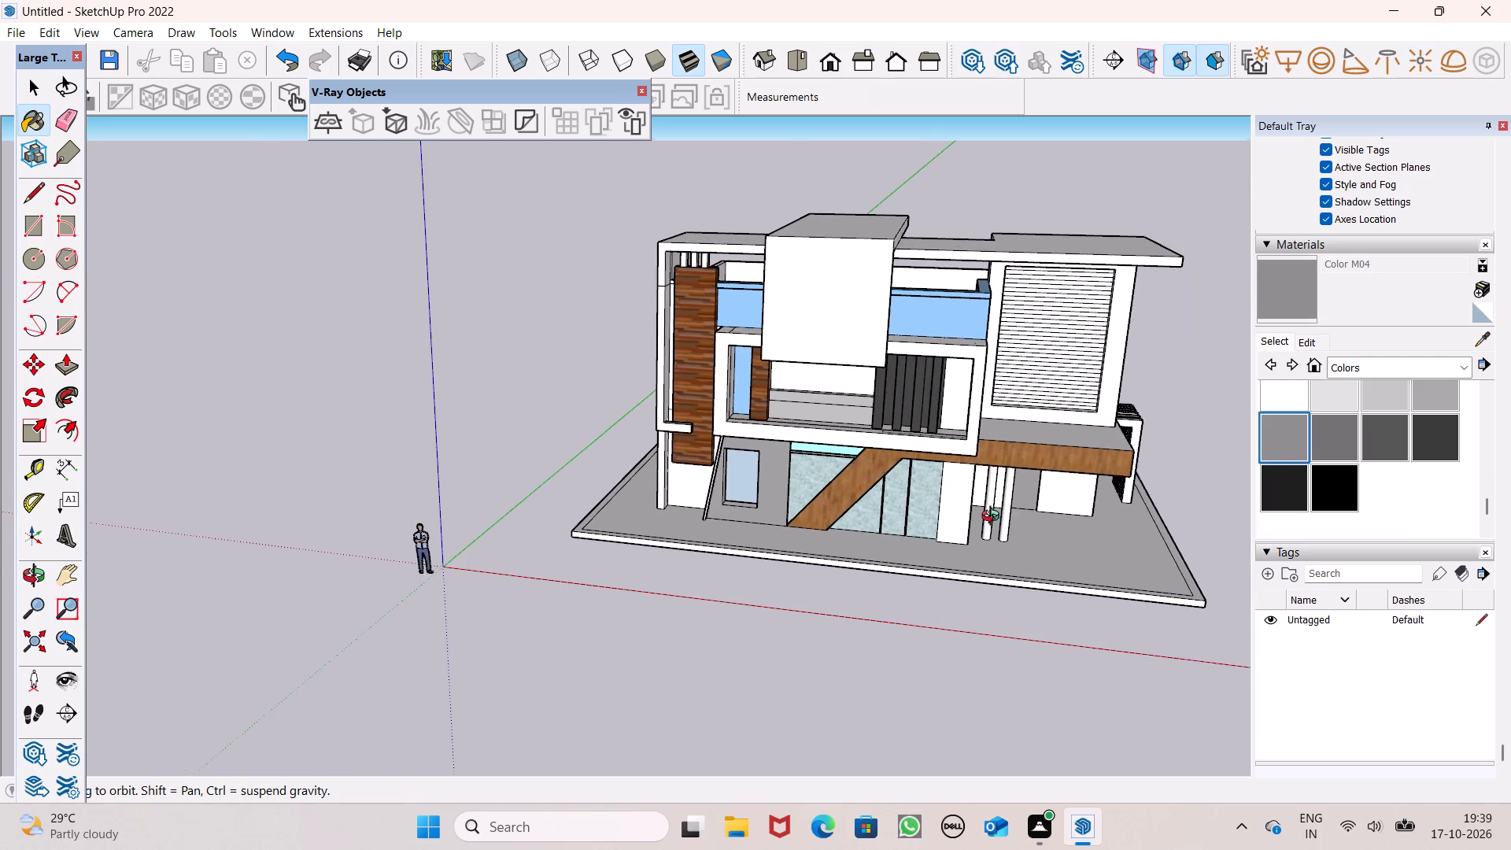
middle_click_drag(994, 518, 801, 439)
scroll(801, 439, "up", 1)
scroll(978, 528, "up", 4)
left_click(966, 532)
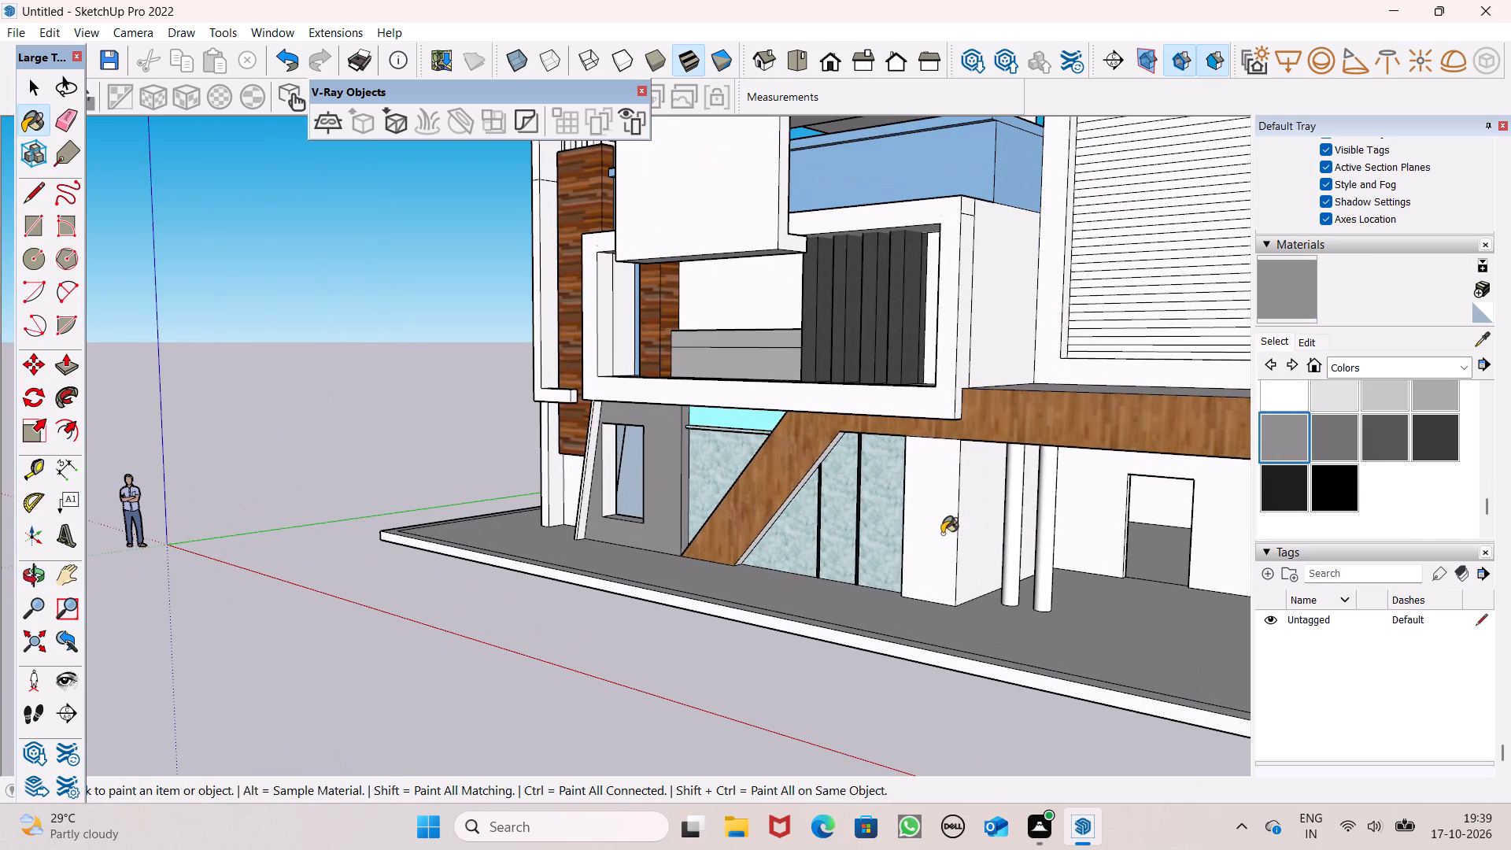
left_click(941, 534)
Paint the pier's narrow inner face next to the marbled glazing with Color M04.
middle_click_drag(946, 549, 1137, 550)
scroll(963, 533, "up", 2)
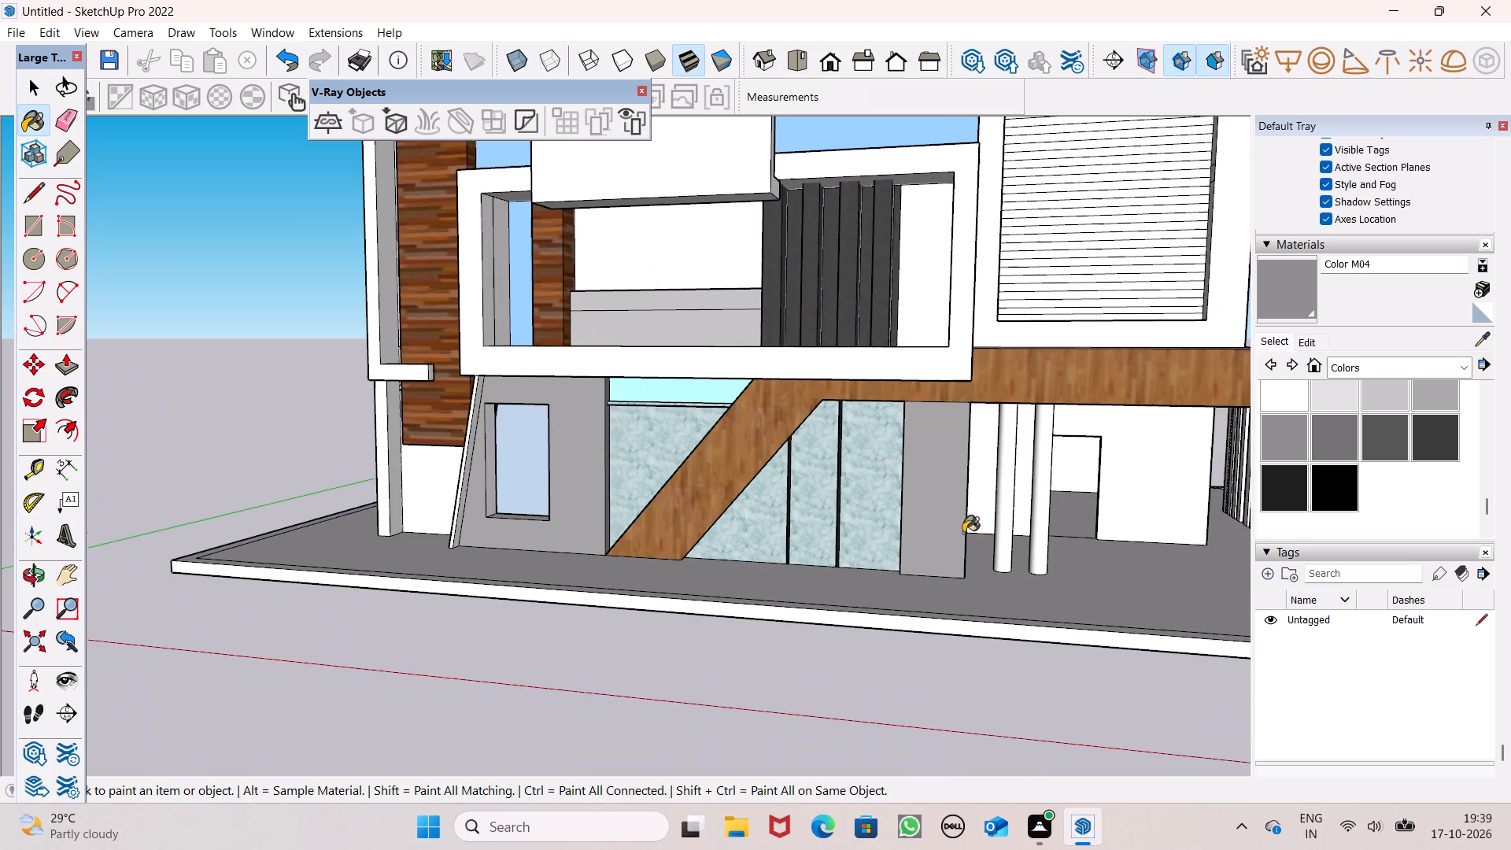
scroll(963, 533, "up", 1)
middle_click_drag(948, 563, 1206, 591)
scroll(783, 517, "up", 4)
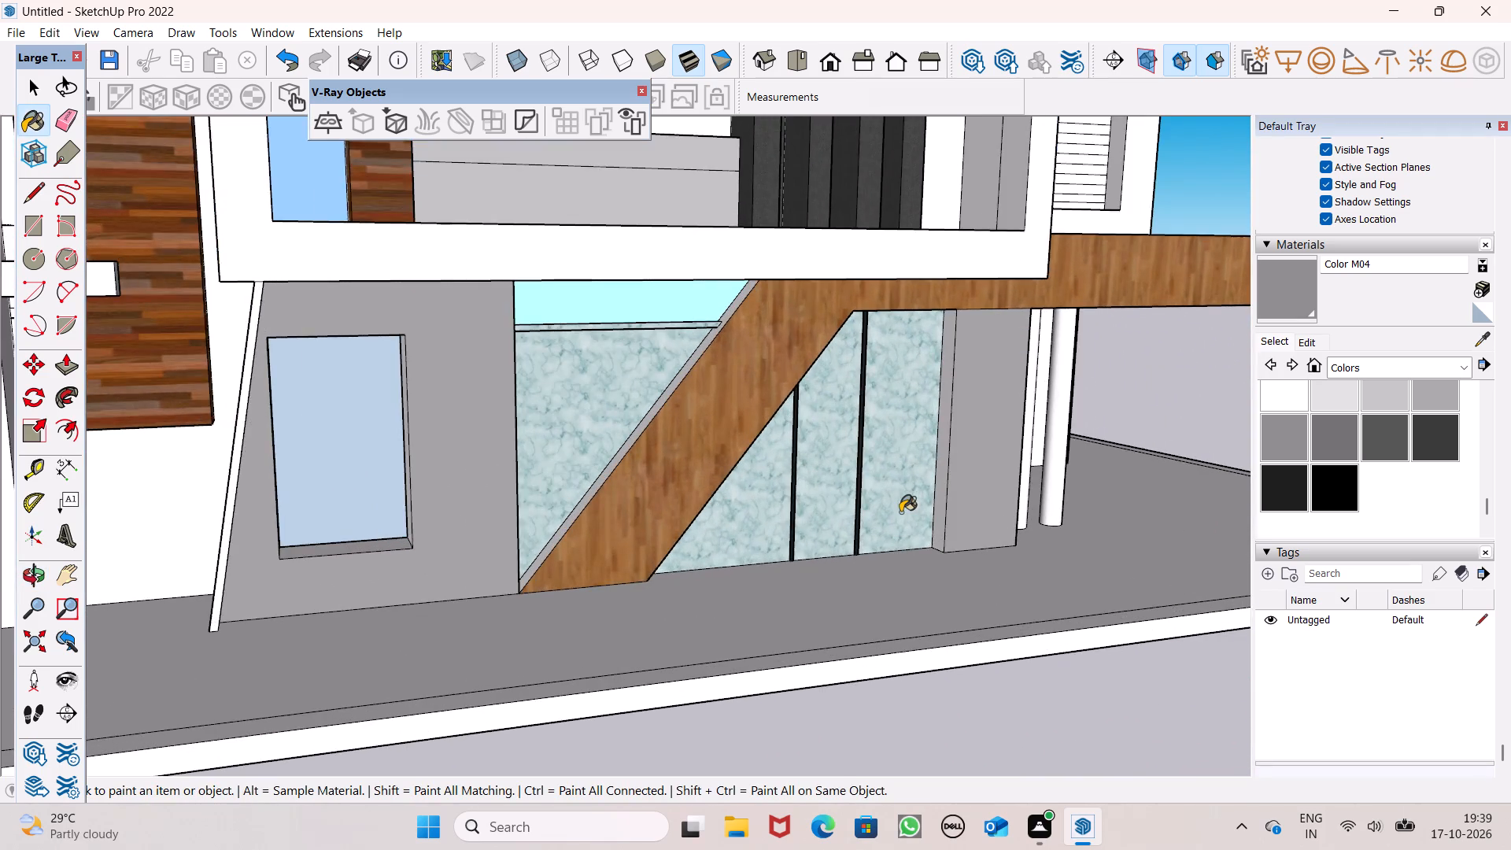
scroll(909, 521, "up", 3)
middle_click_drag(919, 531, 980, 568)
scroll(976, 560, "up", 3)
left_click(973, 552)
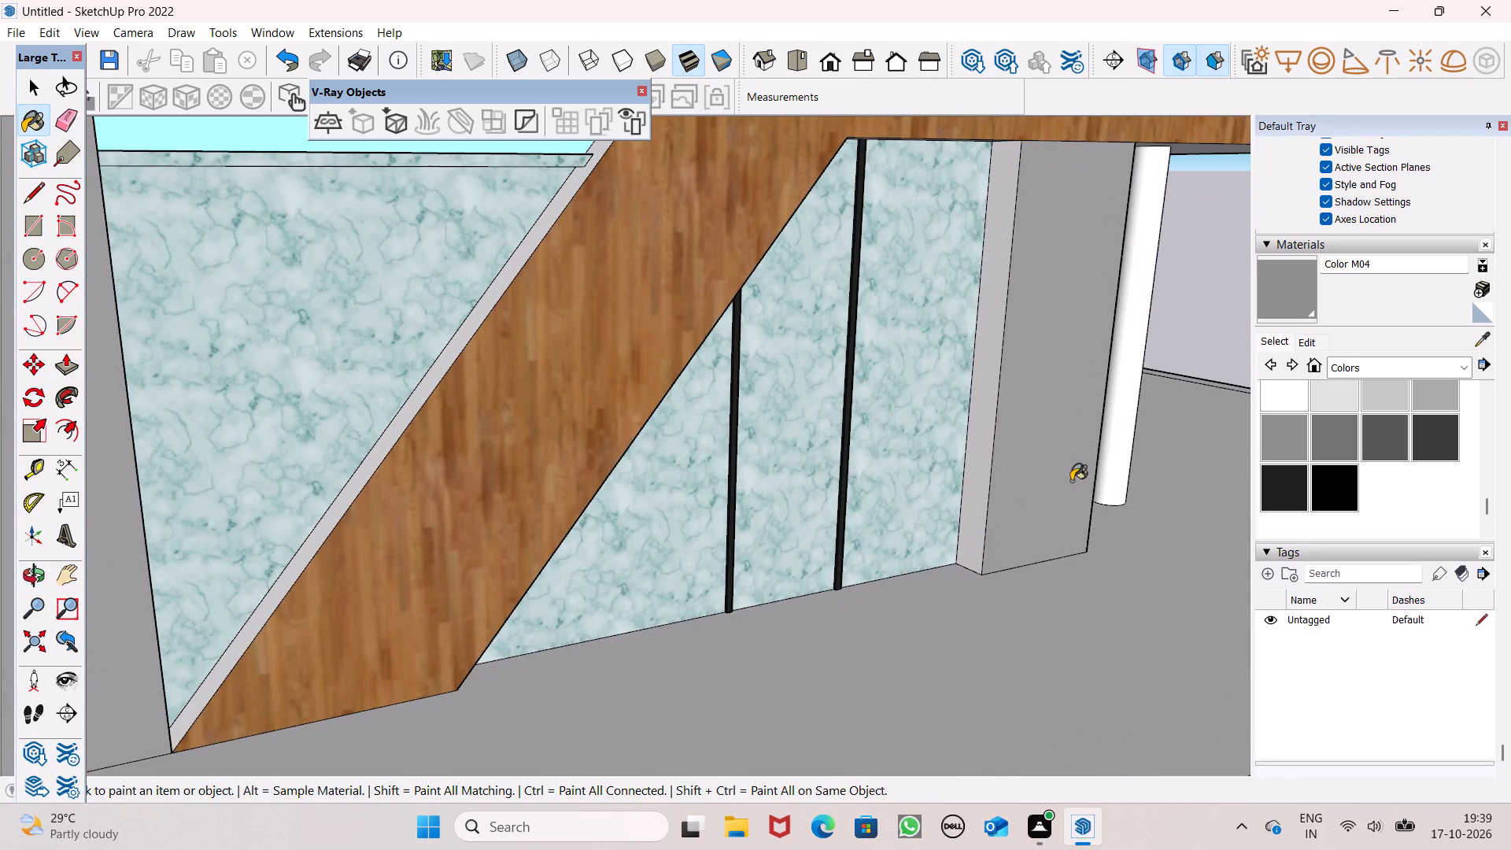
Paint the sloping upper edge face of the diagonal wood beam with the Wood Floor material.
scroll(1071, 481, "down", 5)
scroll(963, 482, "down", 2)
scroll(798, 486, "down", 6)
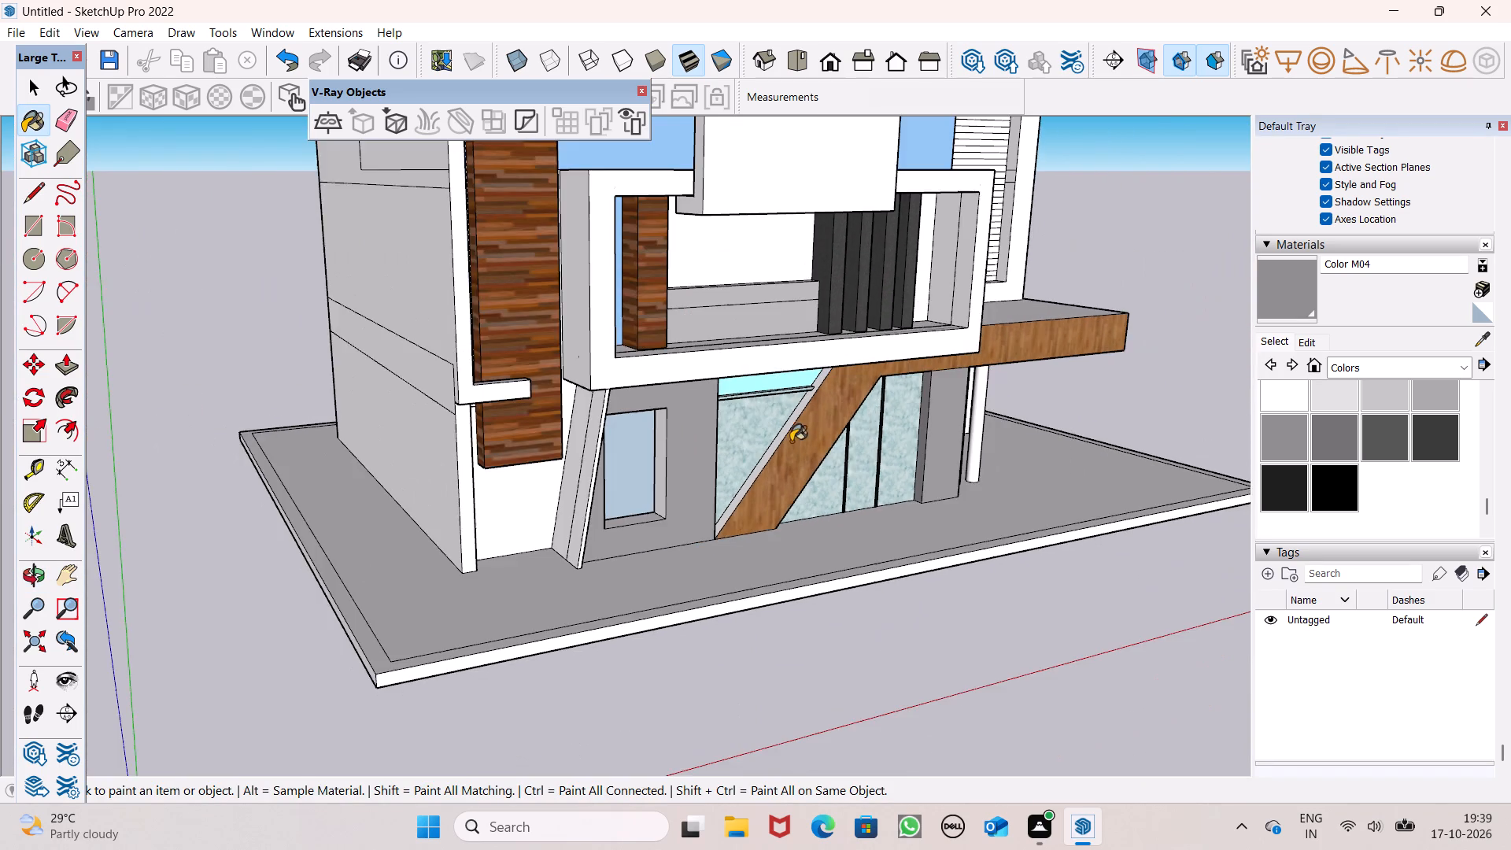
middle_click_drag(867, 498, 830, 559)
scroll(637, 529, "up", 1)
middle_click_drag(637, 530, 645, 531)
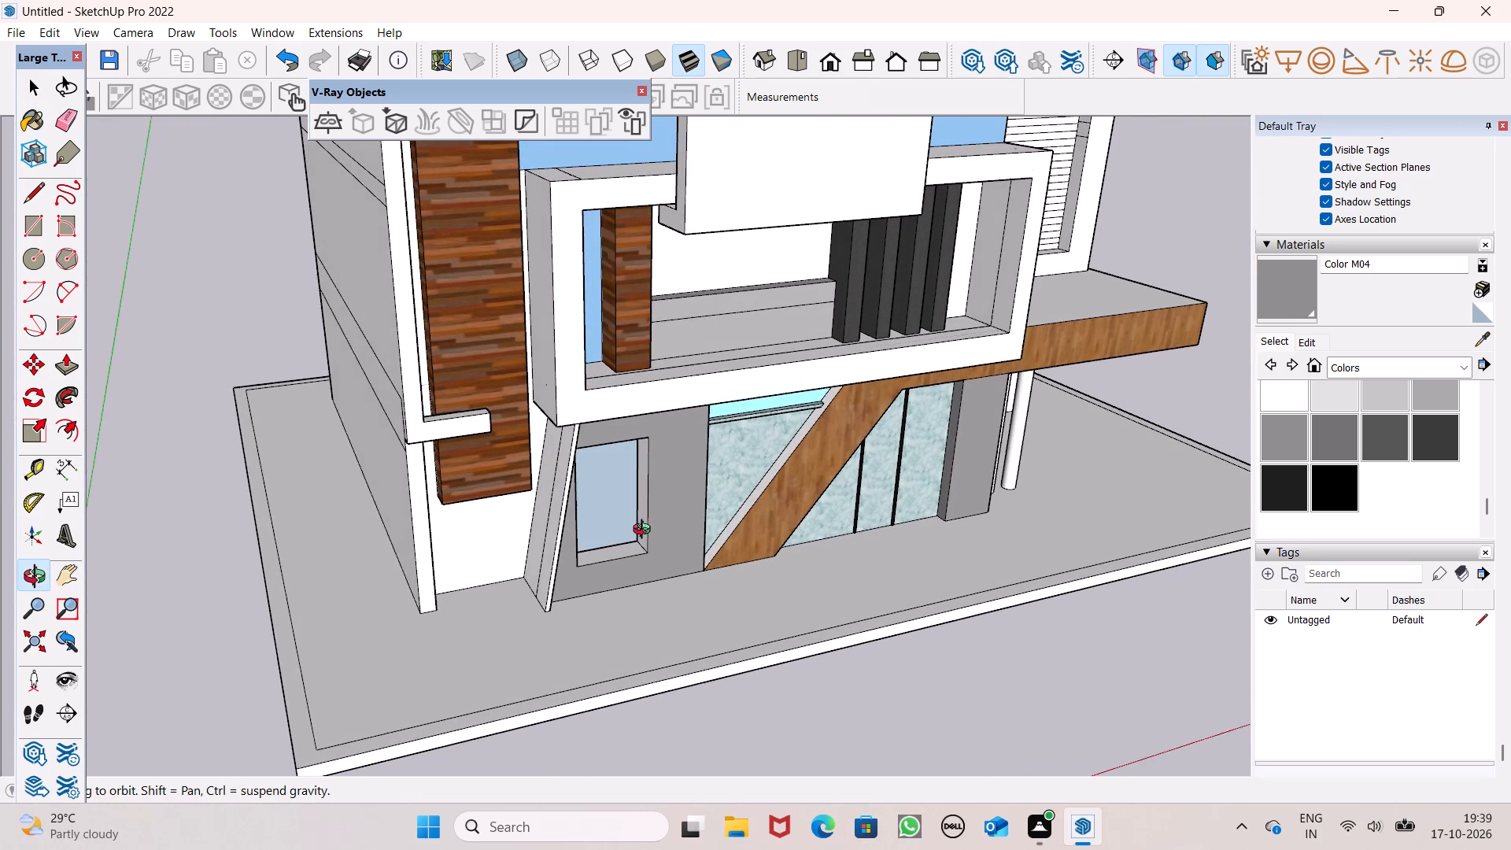
middle_click_drag(645, 531, 652, 527)
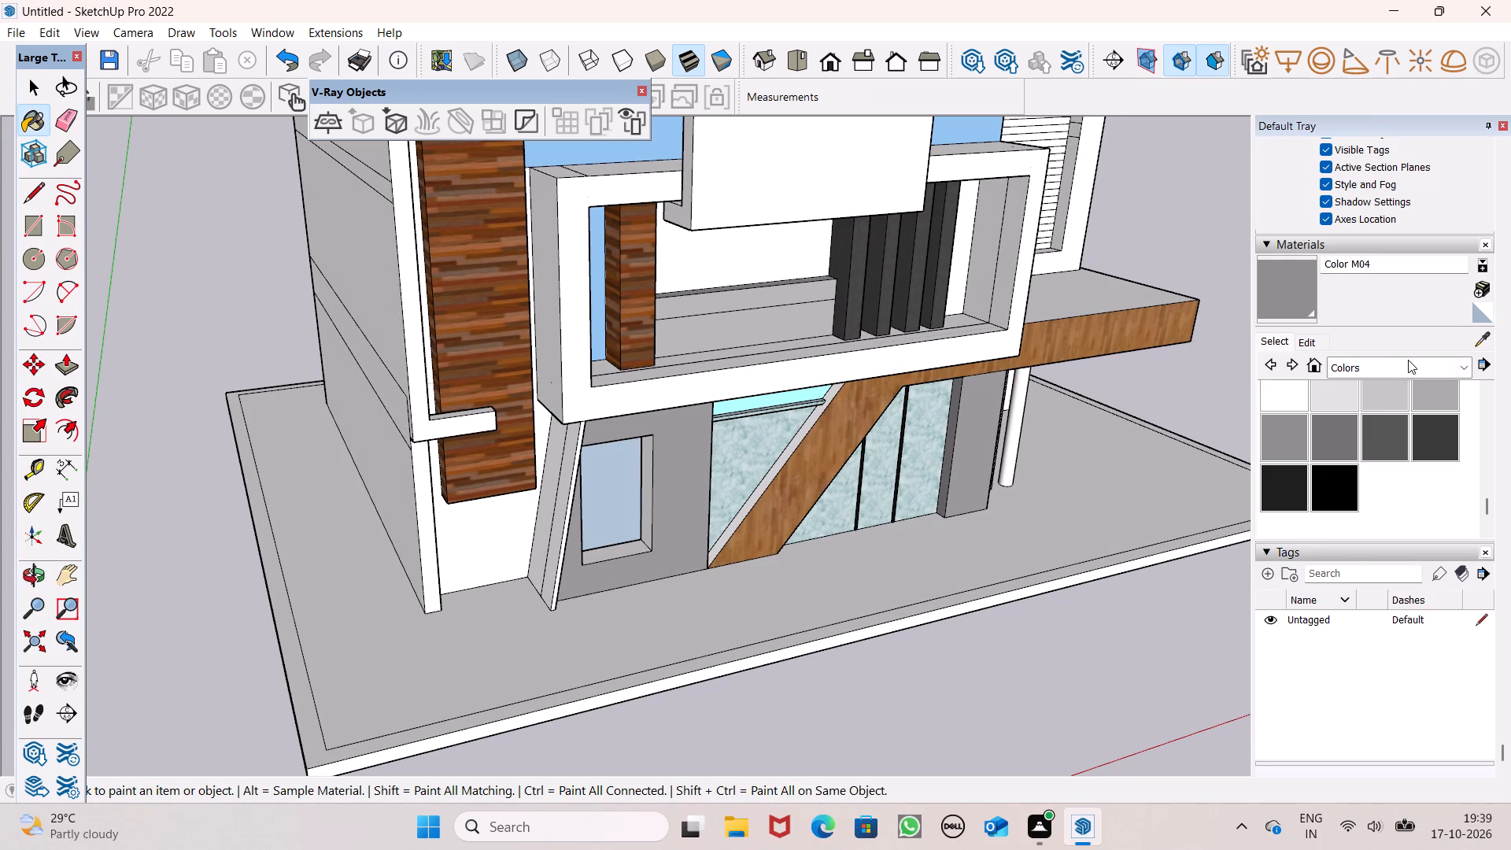
left_click(1408, 360)
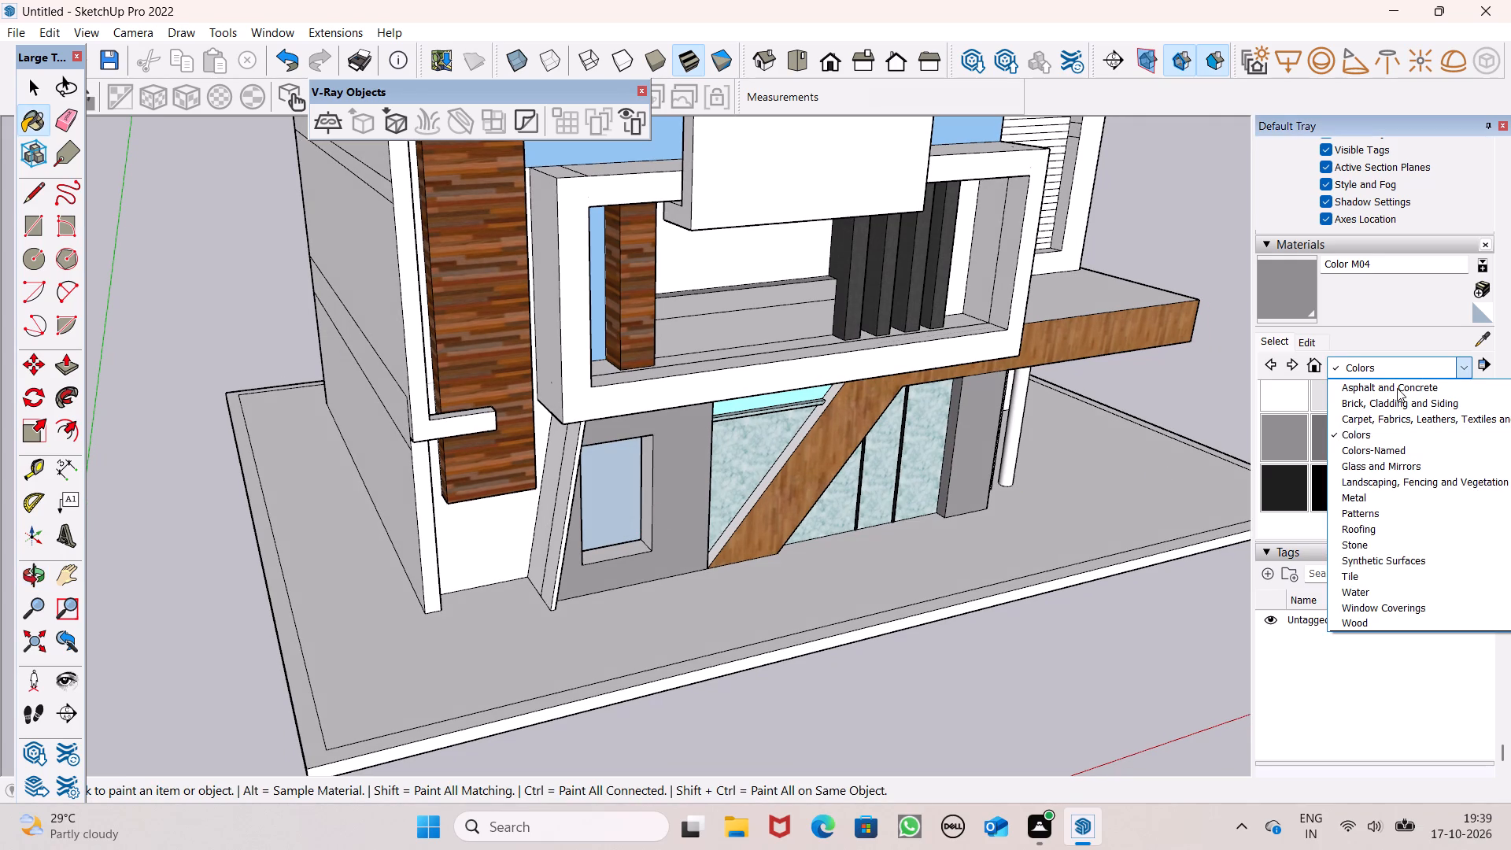
left_click(1393, 621)
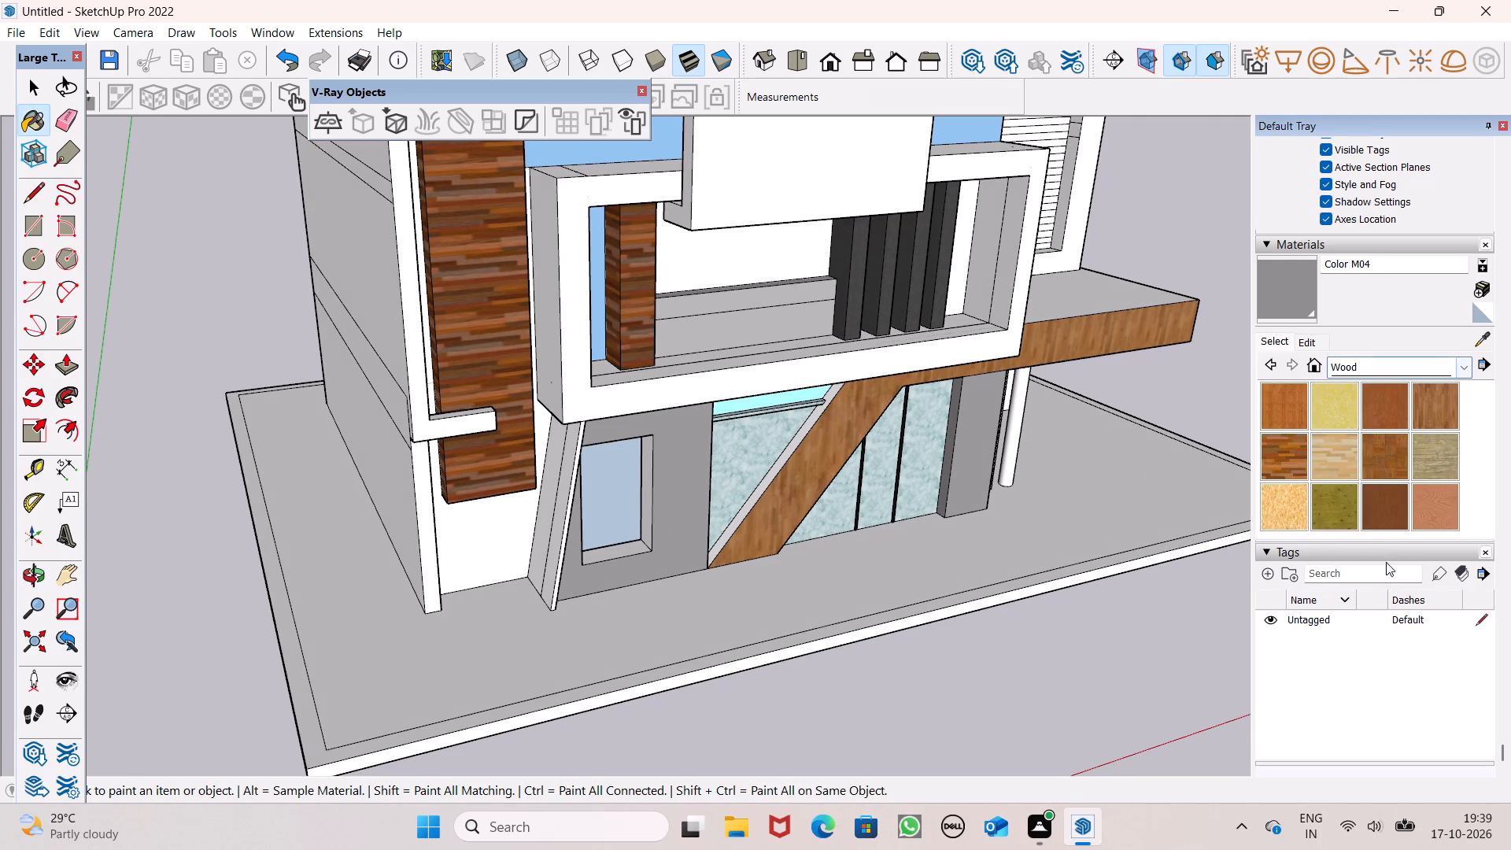
left_click(1398, 461)
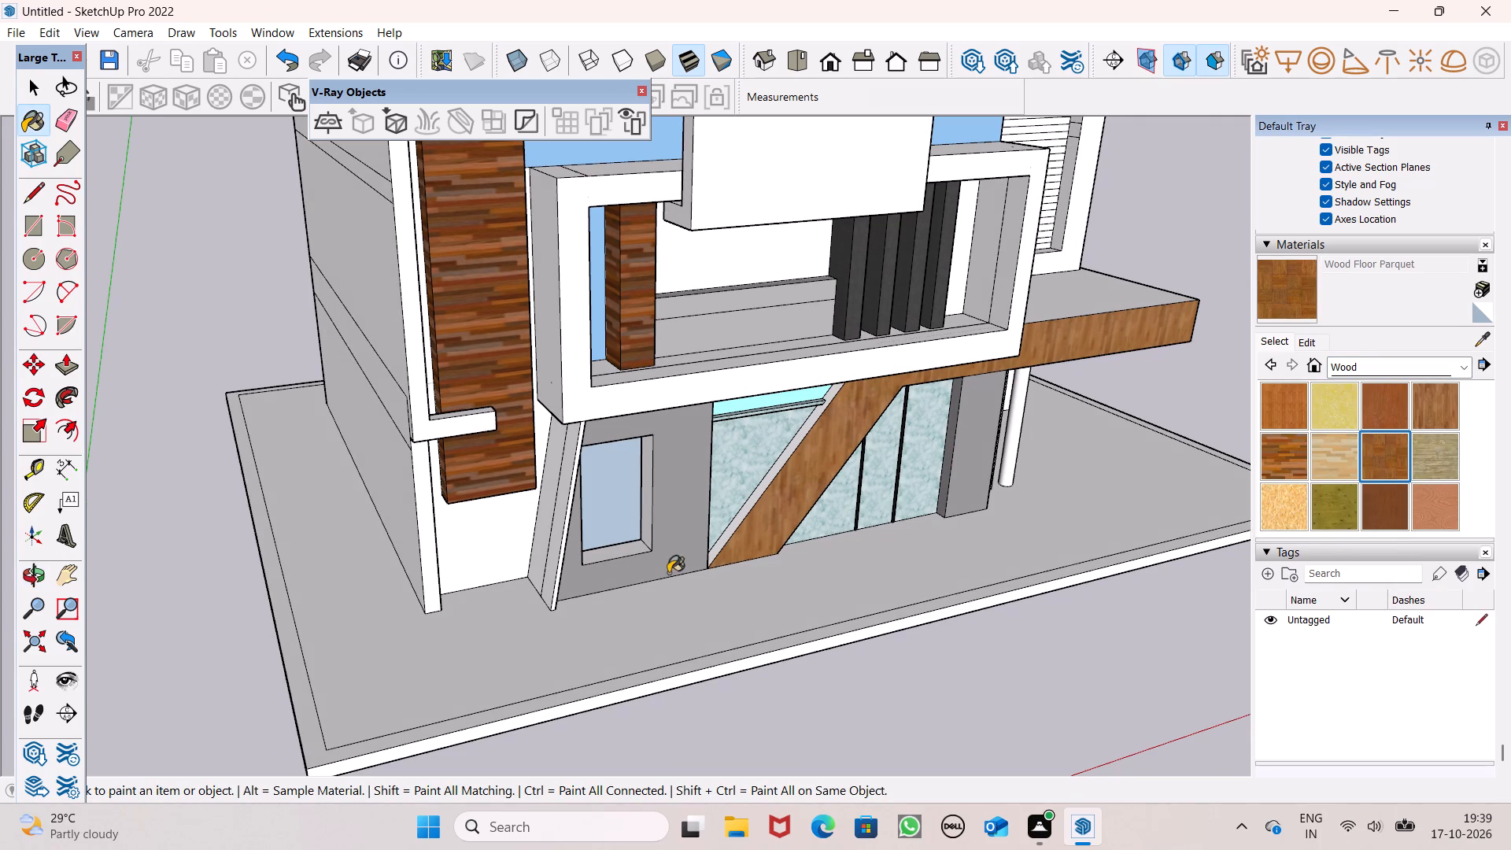
left_click(1421, 407)
scroll(812, 438, "up", 4)
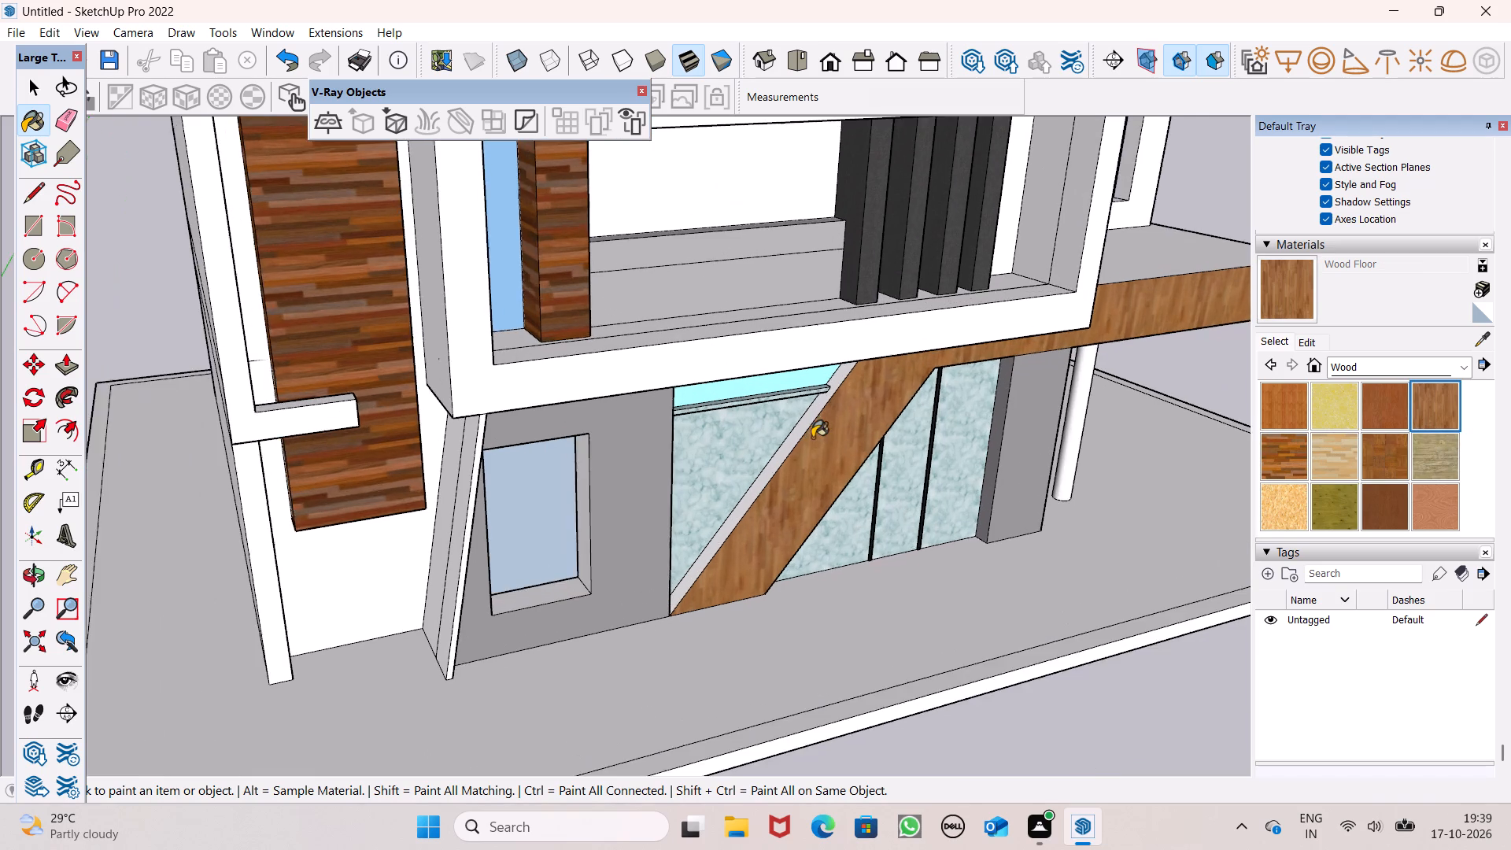
middle_click_drag(800, 448, 852, 523)
scroll(826, 499, "up", 5)
left_click(826, 463)
scroll(825, 462, "down", 2)
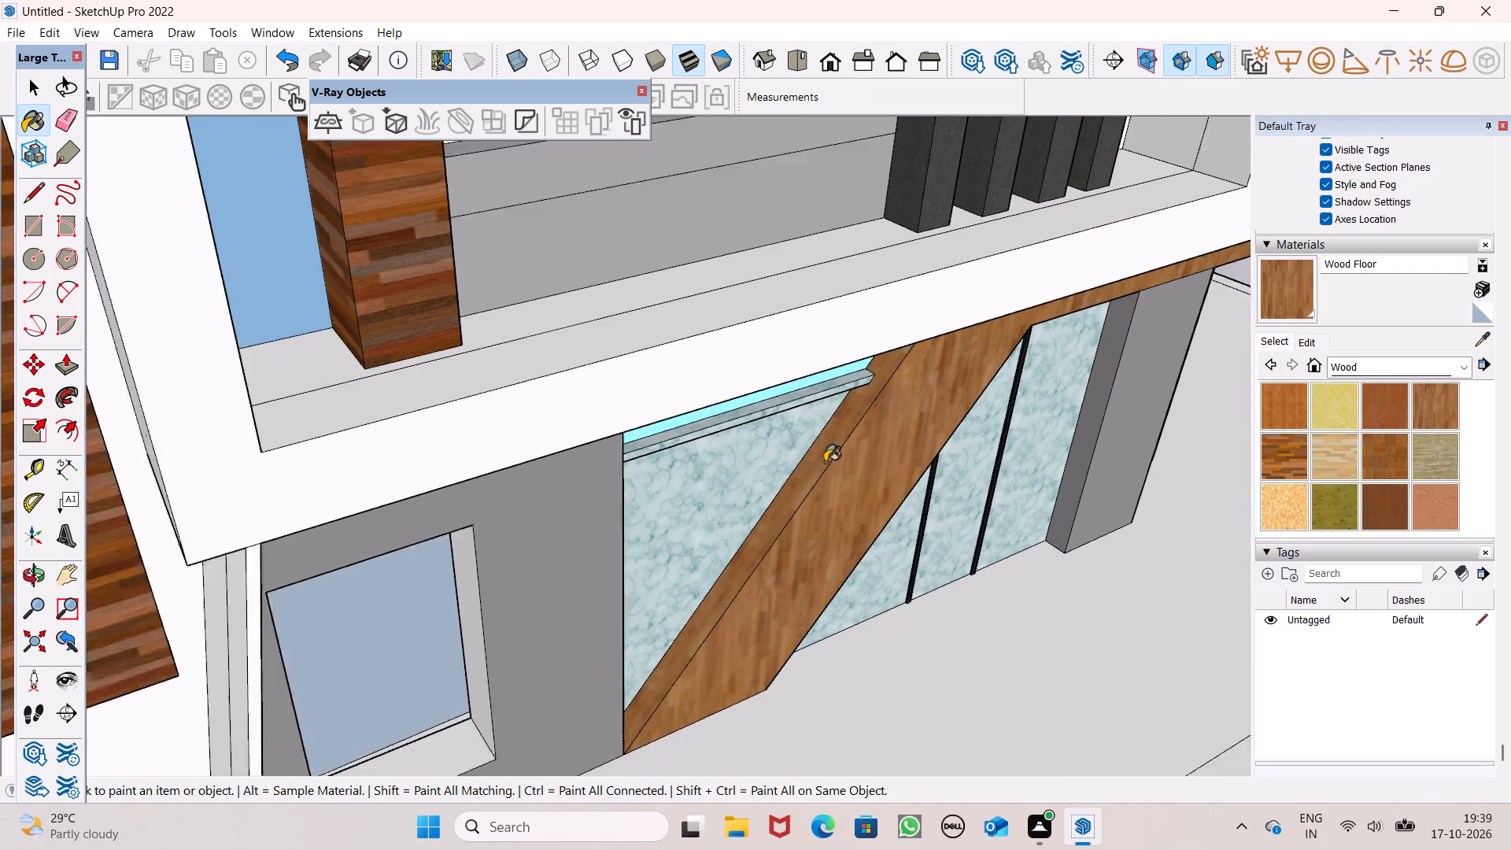
Paint the diagonal beam's sloping underside and the horizontal underside above the marbled glazing with Wood Floor.
scroll(825, 462, "down", 8)
middle_click_drag(840, 476, 572, 476)
scroll(896, 415, "down", 4)
middle_click_drag(893, 509, 892, 507)
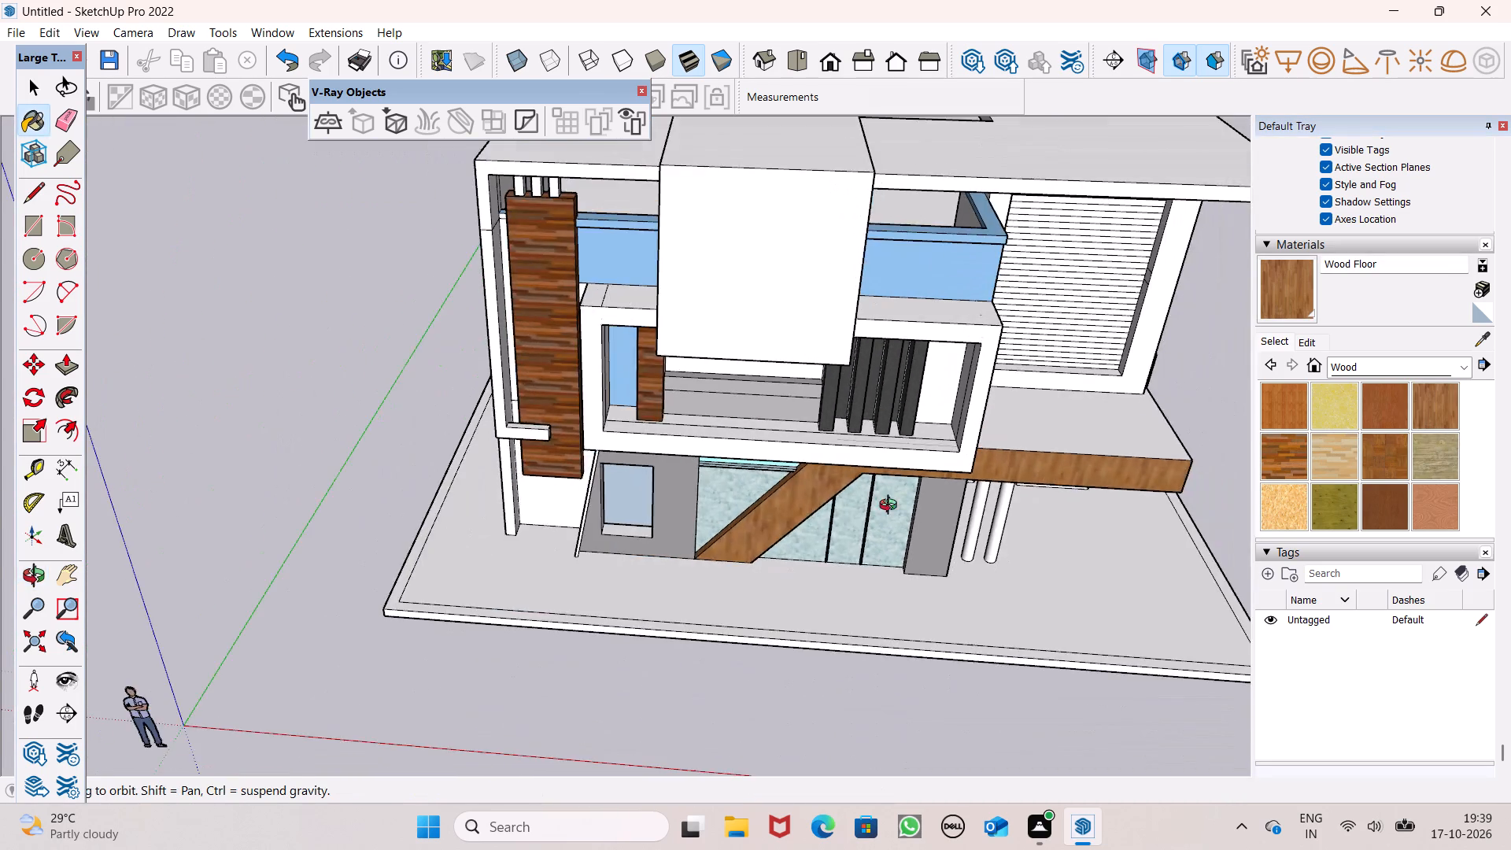
middle_click_drag(892, 507, 550, 146)
scroll(682, 256, "up", 3)
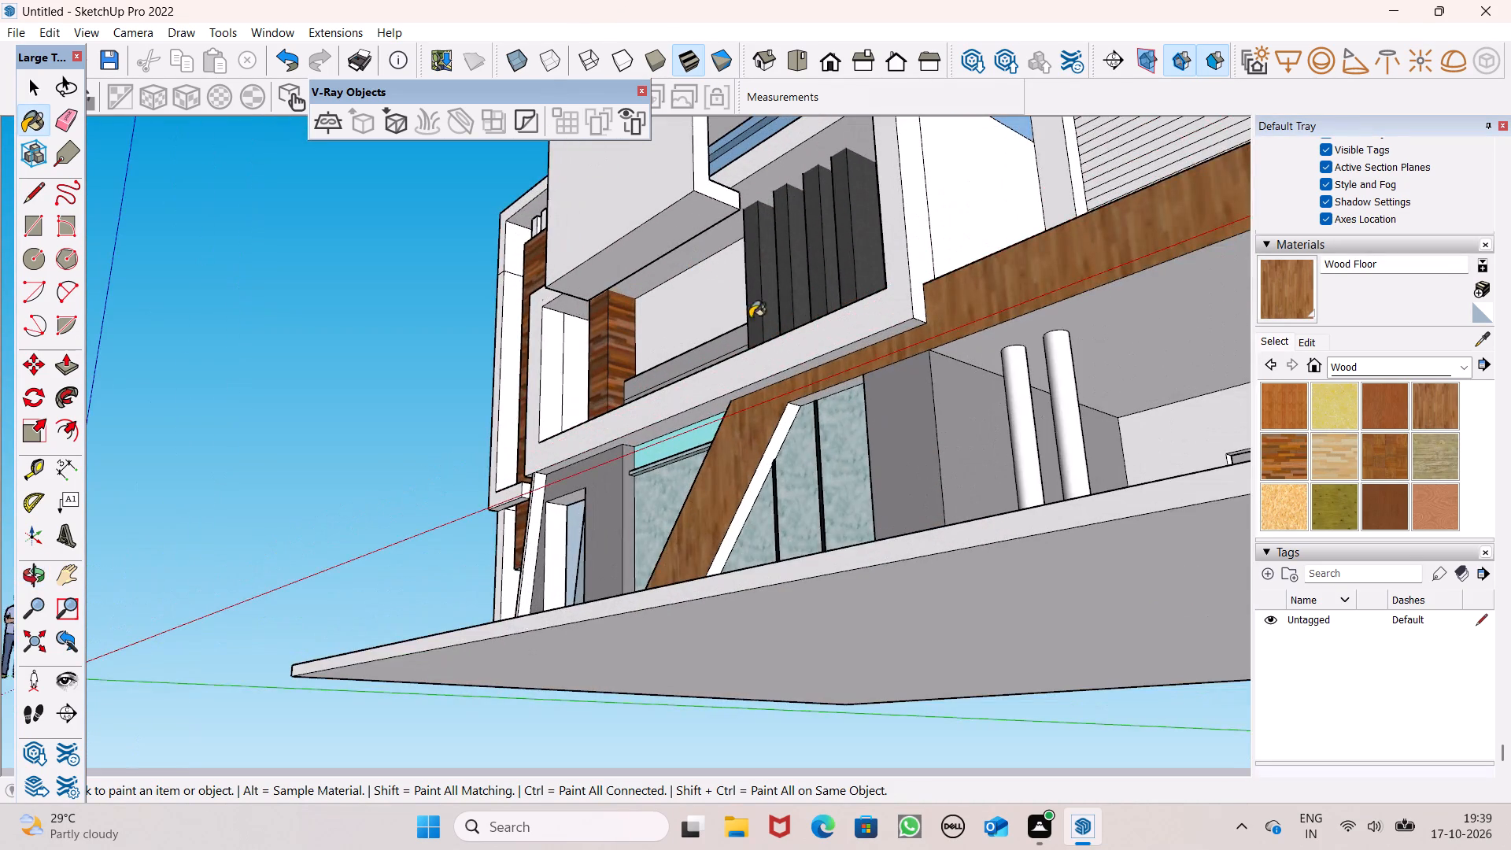
scroll(910, 651, "up", 3)
scroll(739, 422, "up", 3)
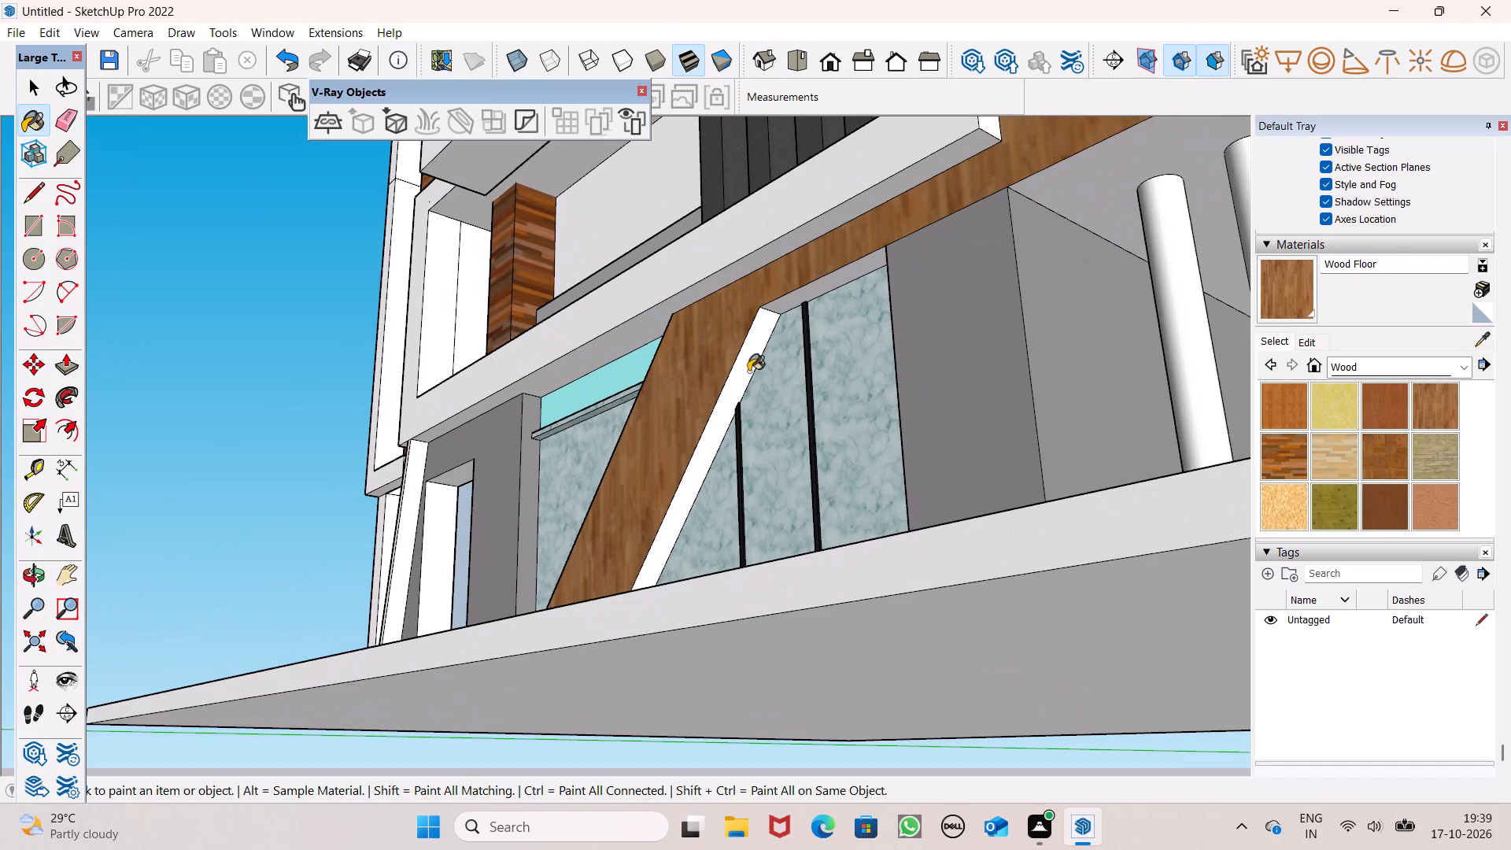
left_click(748, 370)
left_click(805, 287)
scroll(811, 295, "down", 4)
middle_click_drag(832, 333, 886, 429)
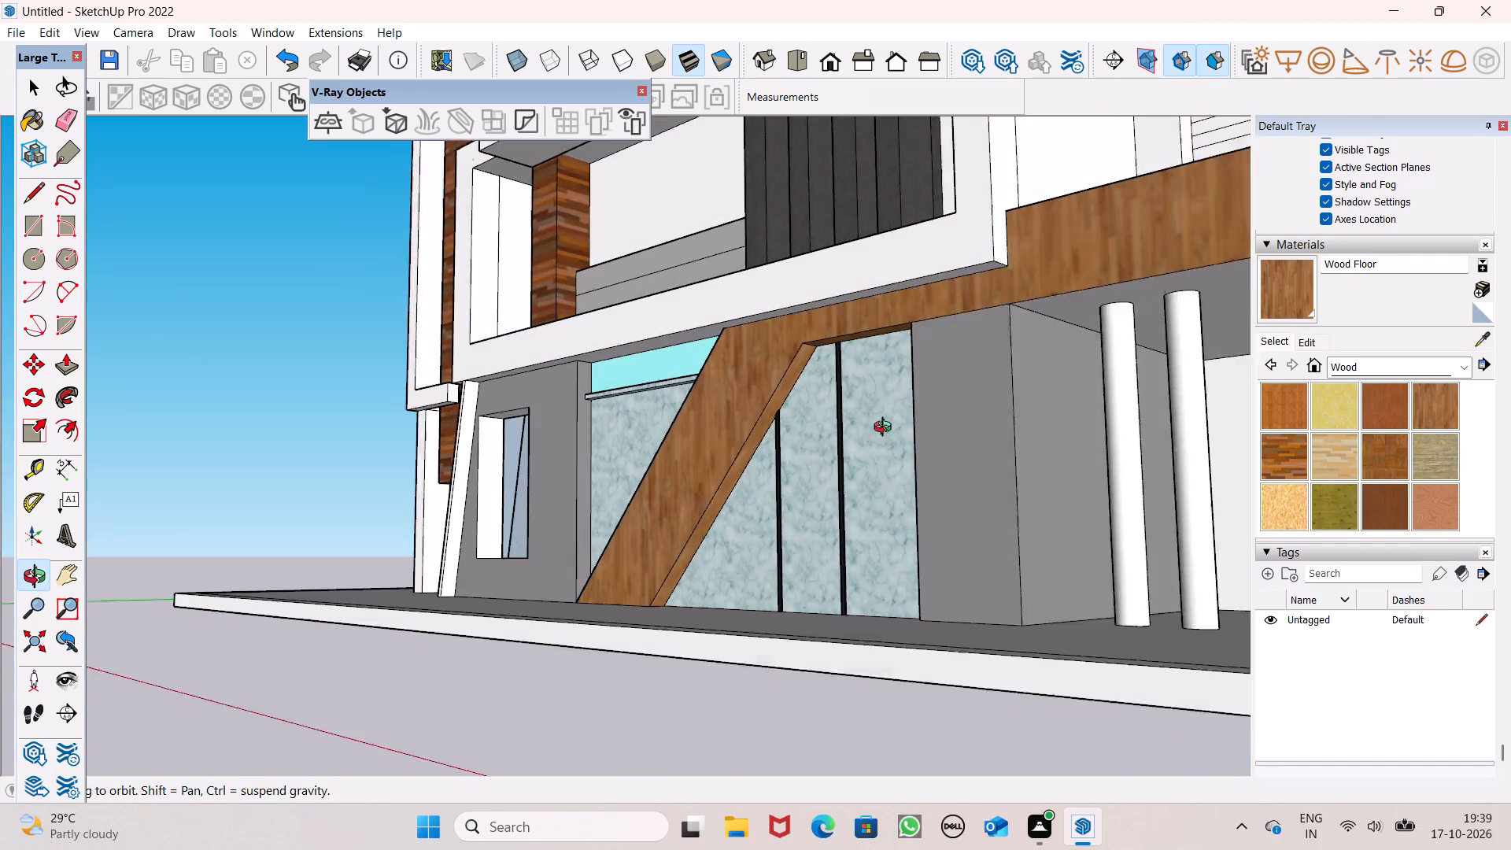
middle_click_drag(886, 429, 900, 435)
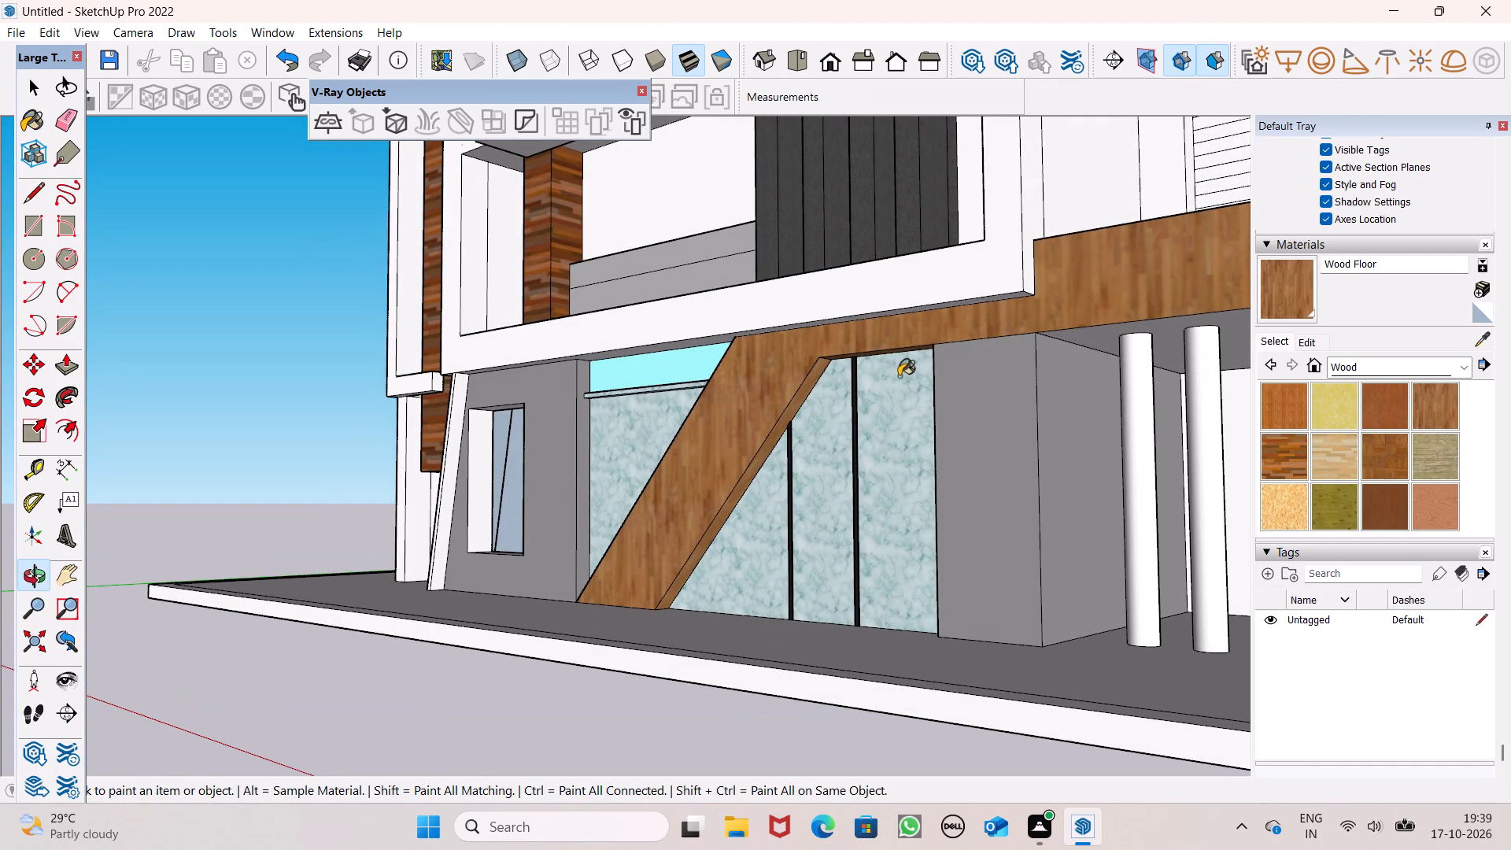
scroll(899, 376, "down", 1)
middle_click_drag(920, 486, 1080, 538)
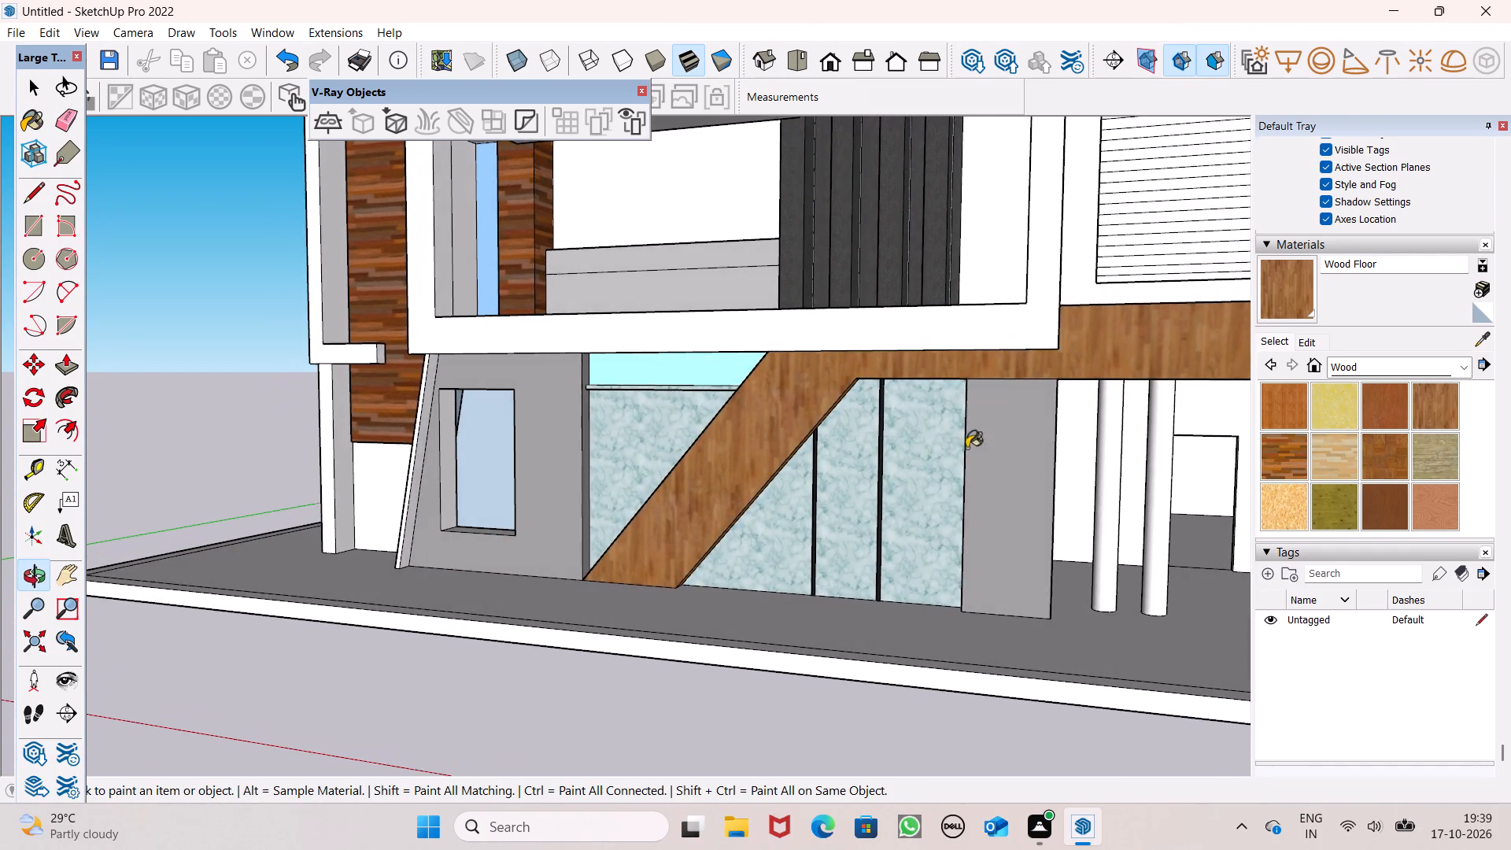
Erase the stray short edge on the outer side face of the projecting balcony frame, near its top front corner.
scroll(901, 420, "down", 8)
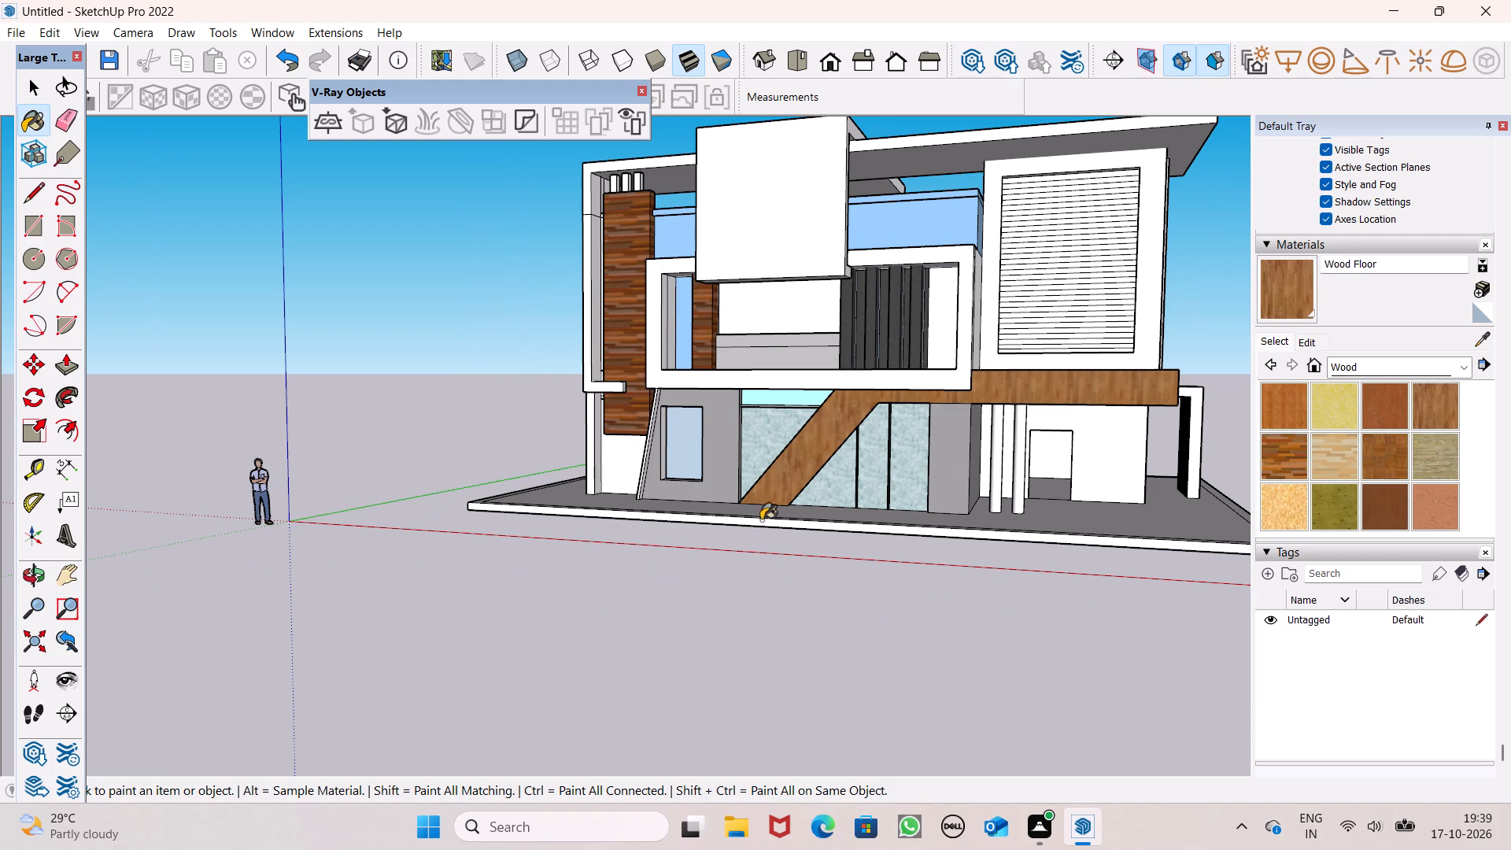
scroll(733, 527, "down", 1)
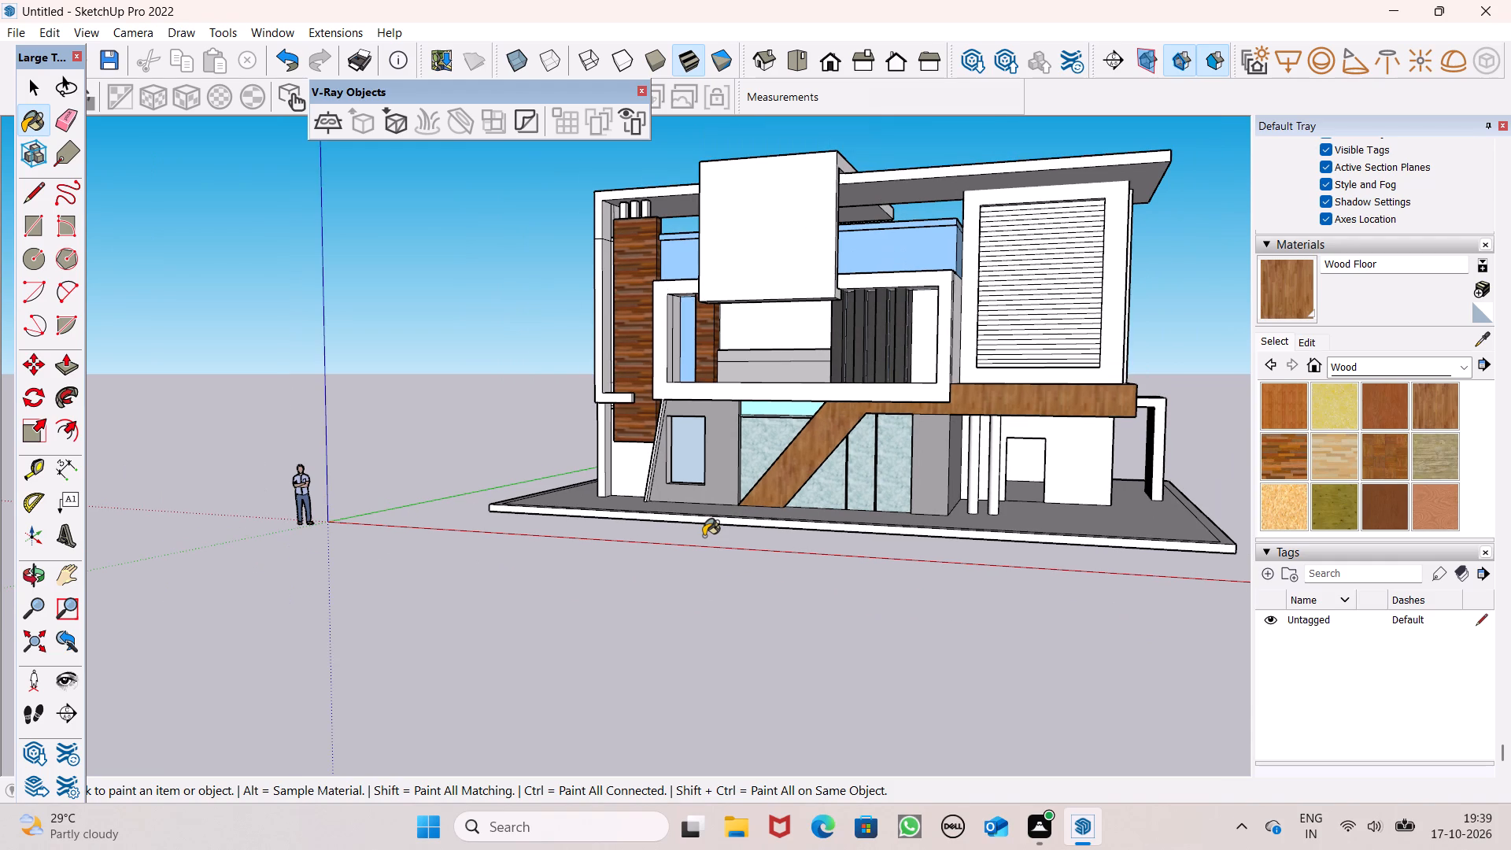
scroll(703, 523, "down", 1)
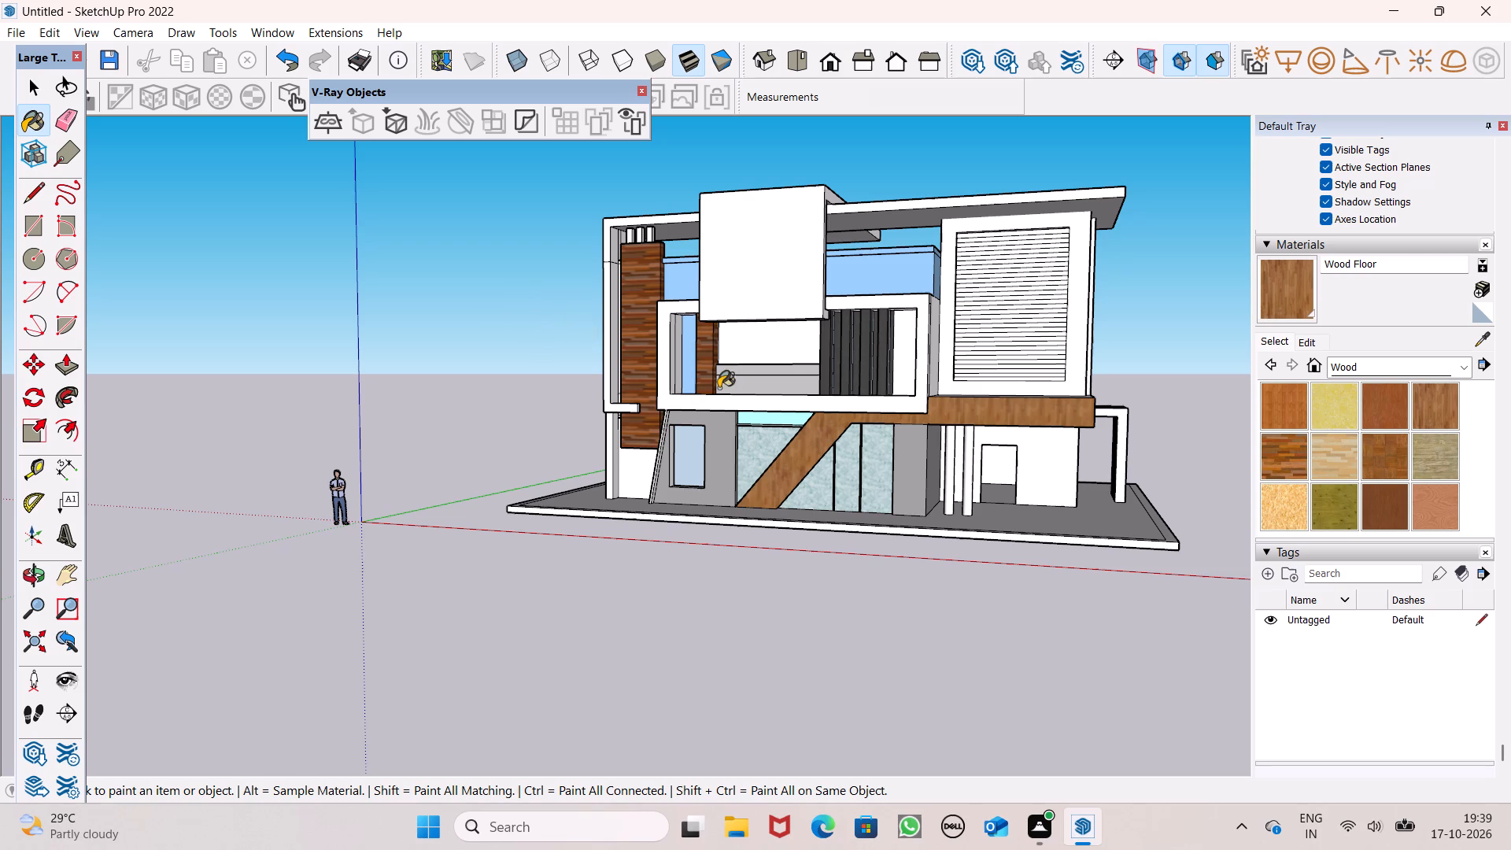
middle_click_drag(711, 414, 647, 488)
scroll(647, 488, "up", 1)
middle_click_drag(800, 483, 744, 530)
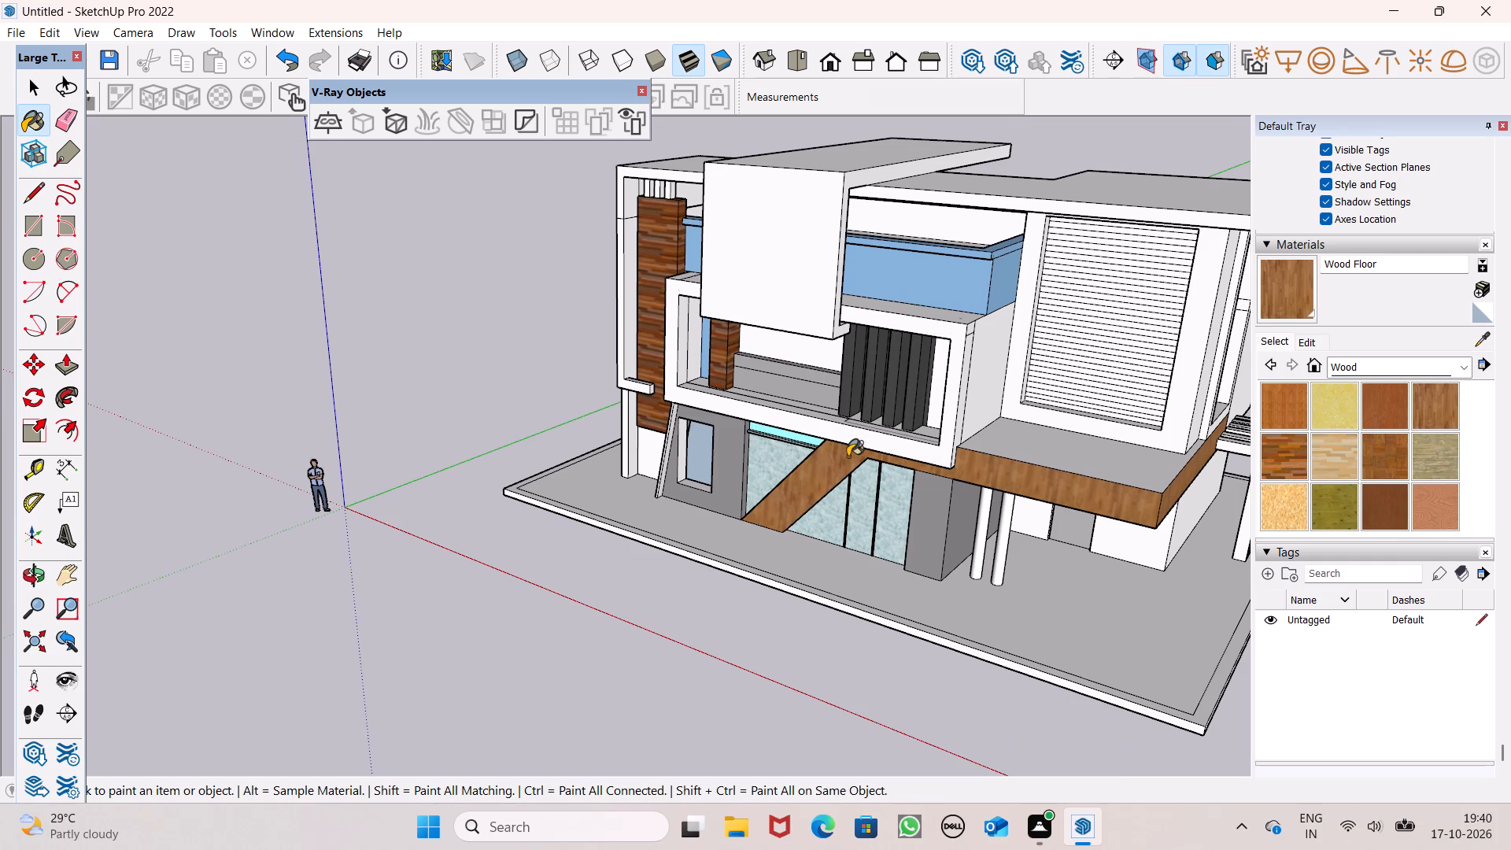
middle_click_drag(930, 487, 800, 527)
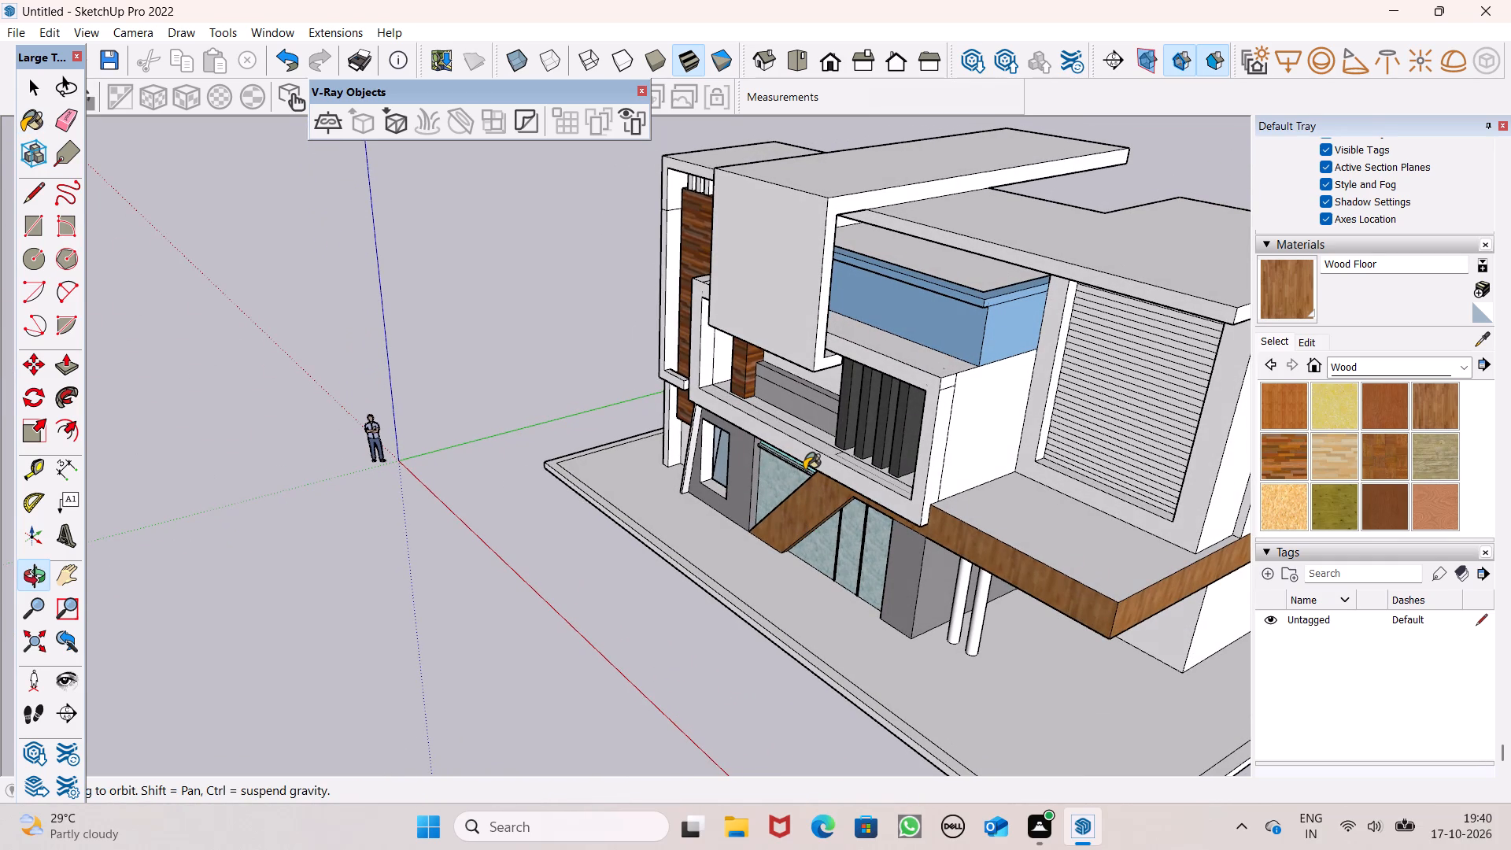
scroll(814, 483, "down", 2)
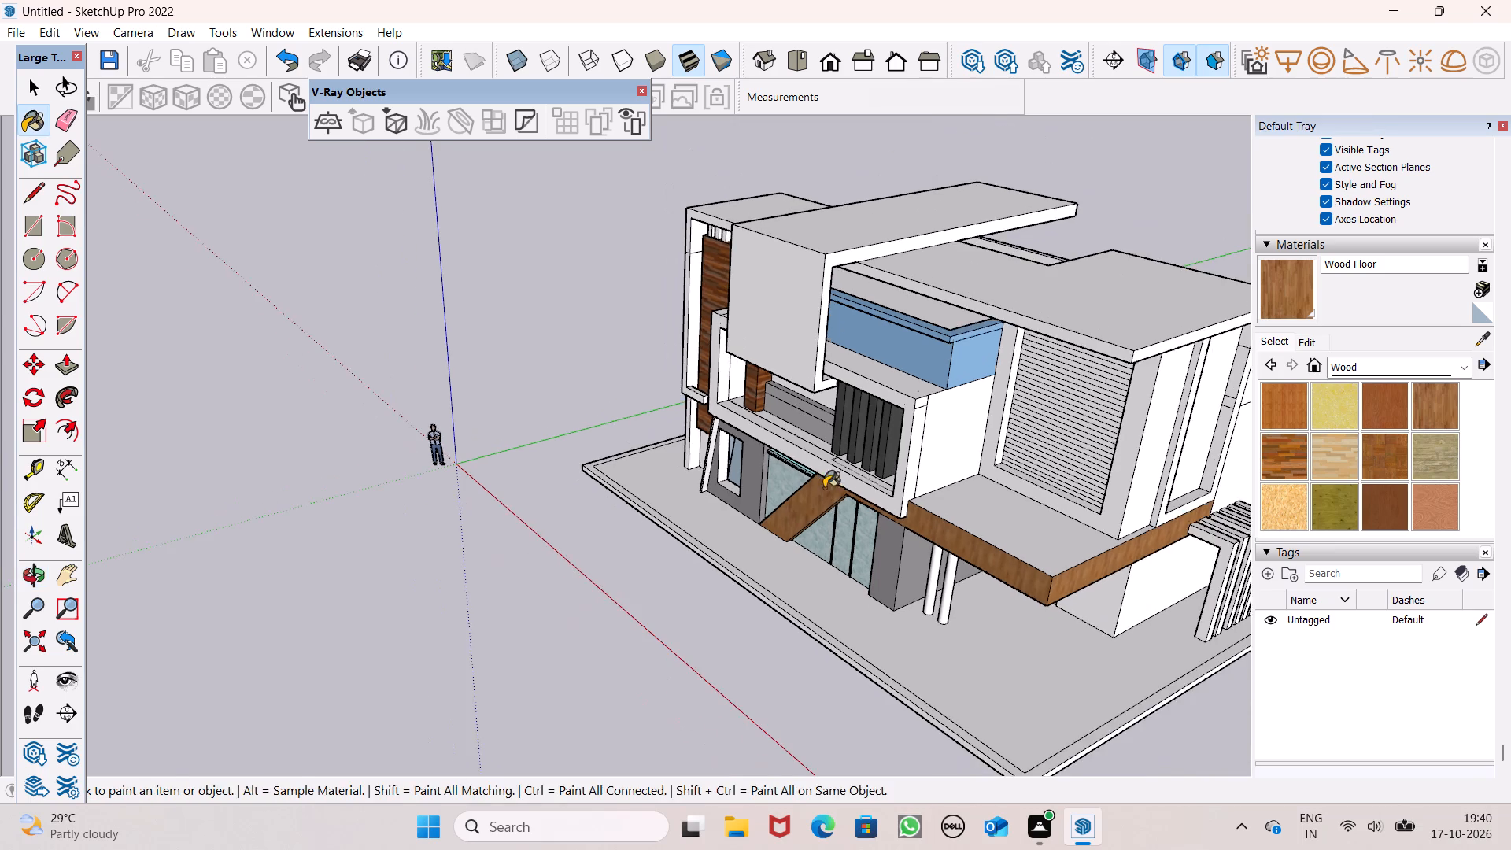
middle_click_drag(855, 501, 813, 507)
middle_click_drag(911, 472, 820, 473)
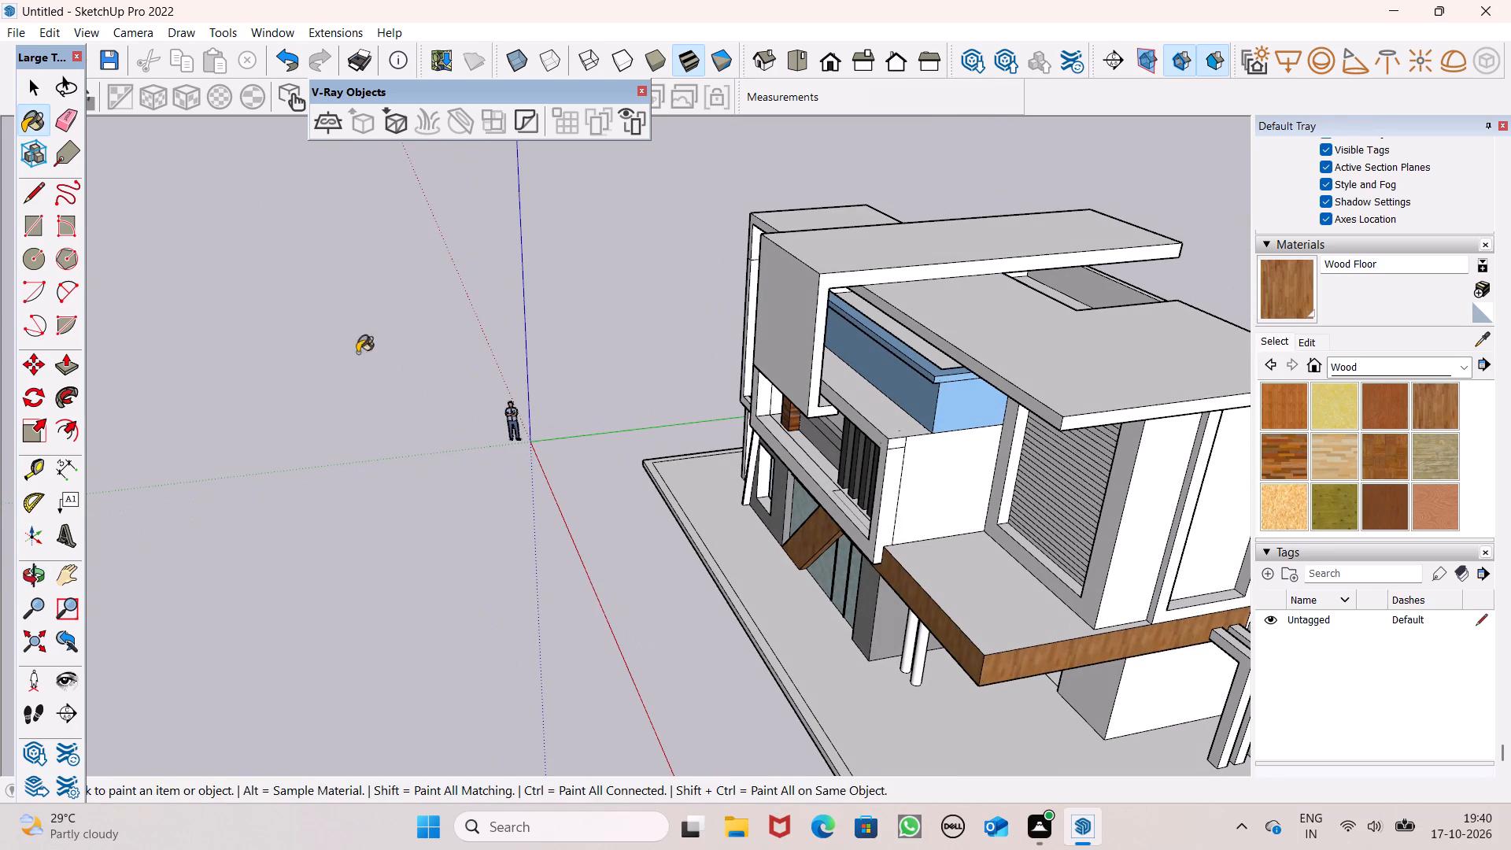
left_click(72, 130)
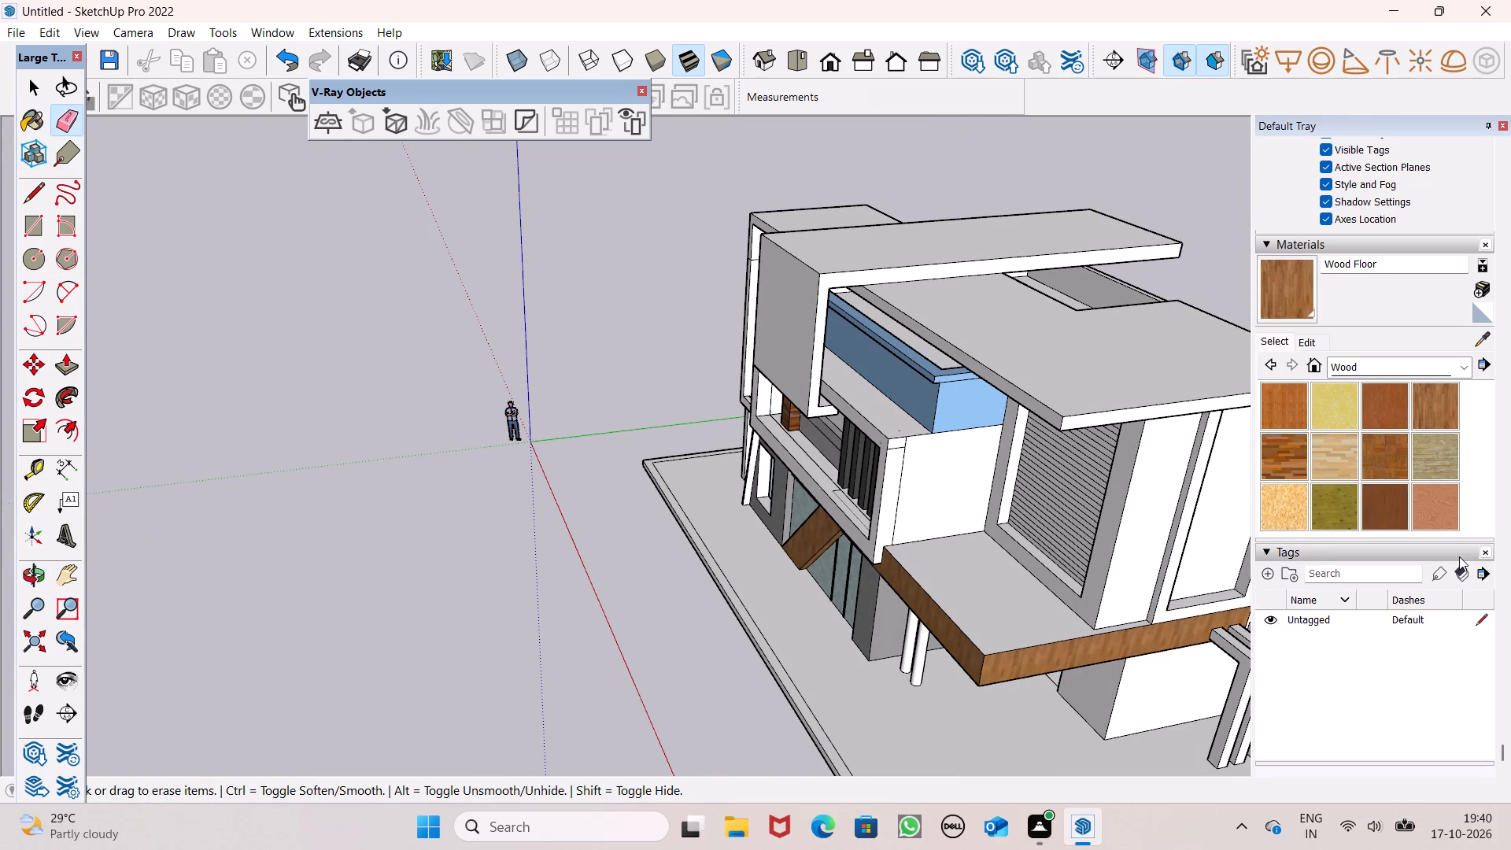
scroll(852, 492, "up", 5)
scroll(924, 454, "up", 4)
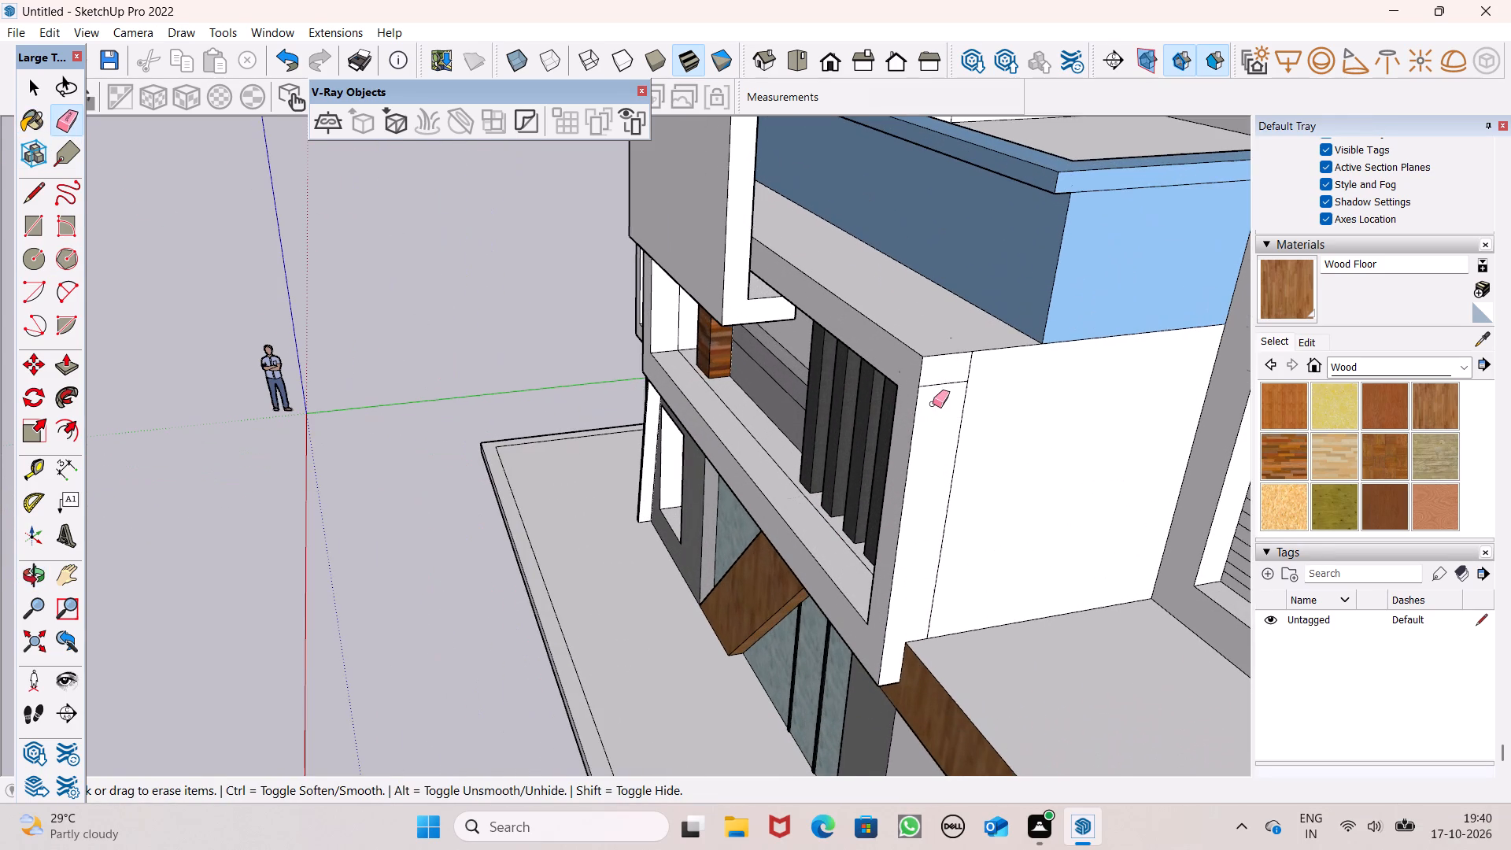
left_click(936, 388)
left_click_drag(951, 379, 955, 387)
Examine the front facade, balcony frame and diagonal wood beam from several angles and distances.
scroll(955, 389, "down", 4)
middle_click_drag(831, 453, 1033, 422)
scroll(623, 512, "up", 1)
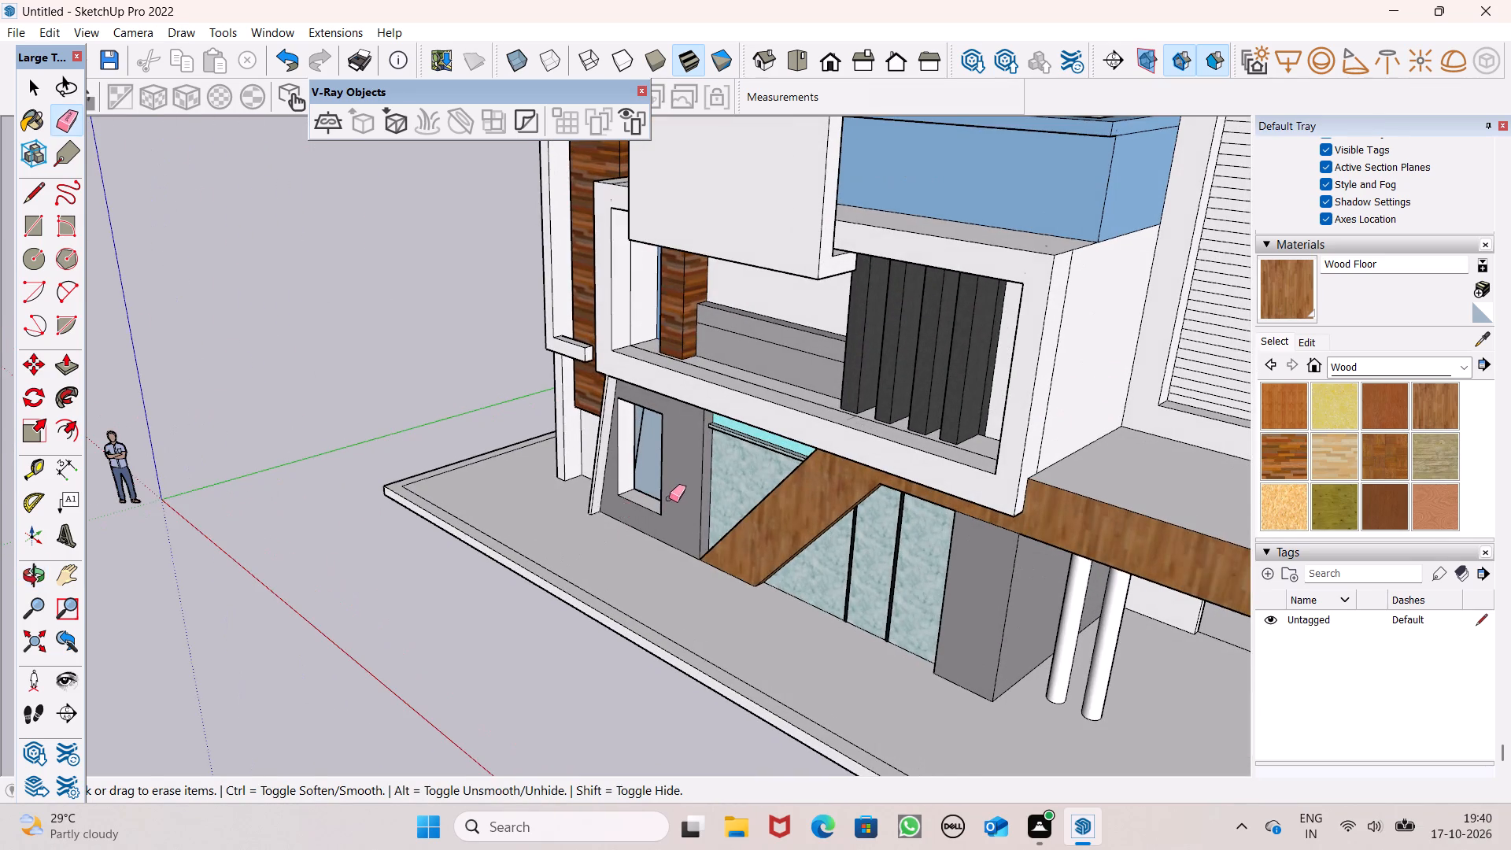
scroll(669, 497, "down", 2)
middle_click_drag(641, 540, 793, 516)
scroll(800, 464, "down", 3)
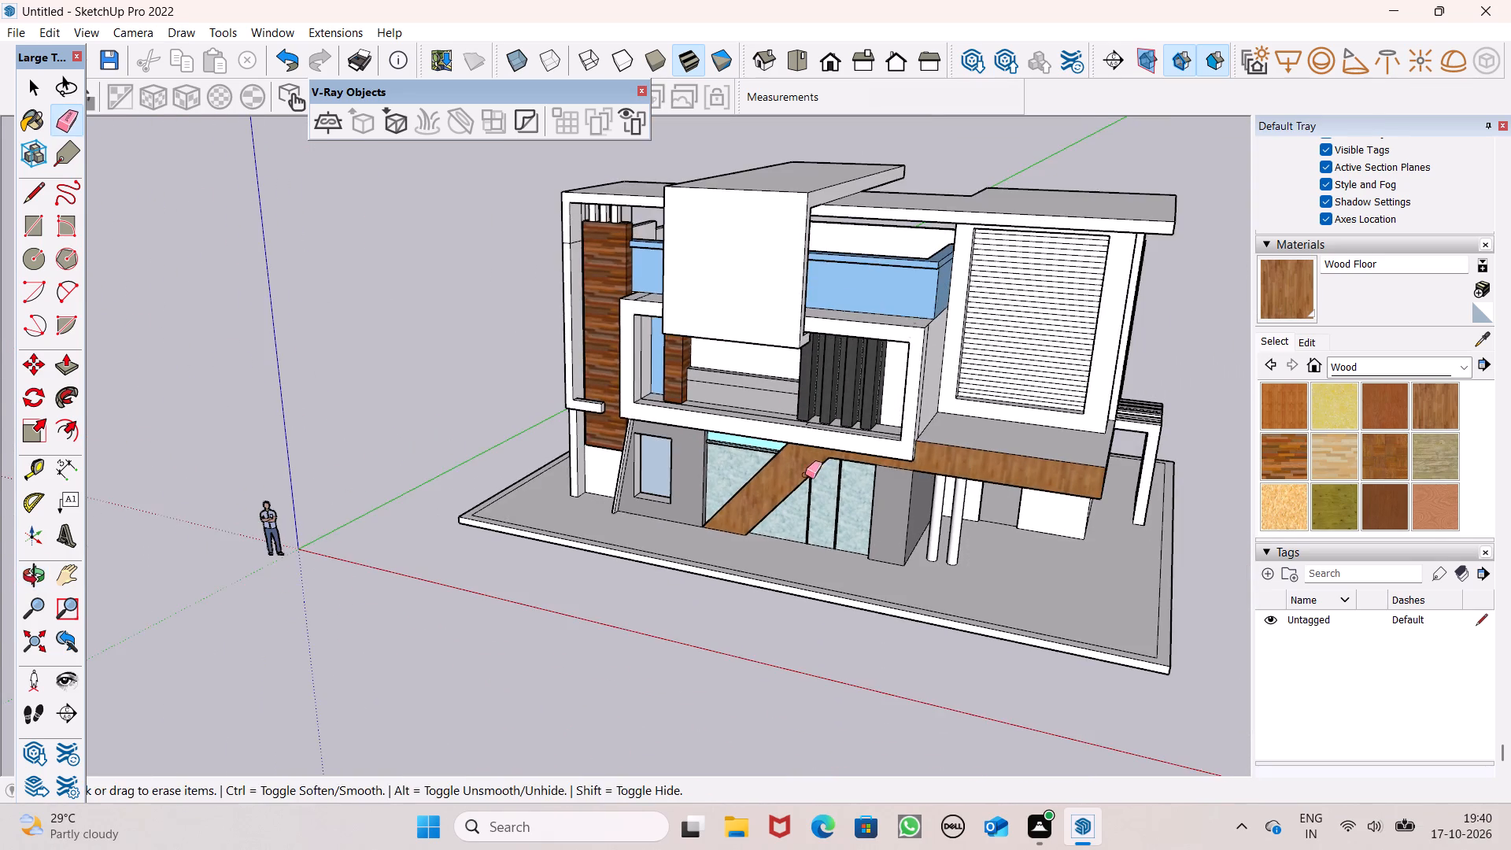
middle_click_drag(805, 475, 880, 448)
scroll(889, 421, "up", 1)
scroll(889, 428, "down", 2)
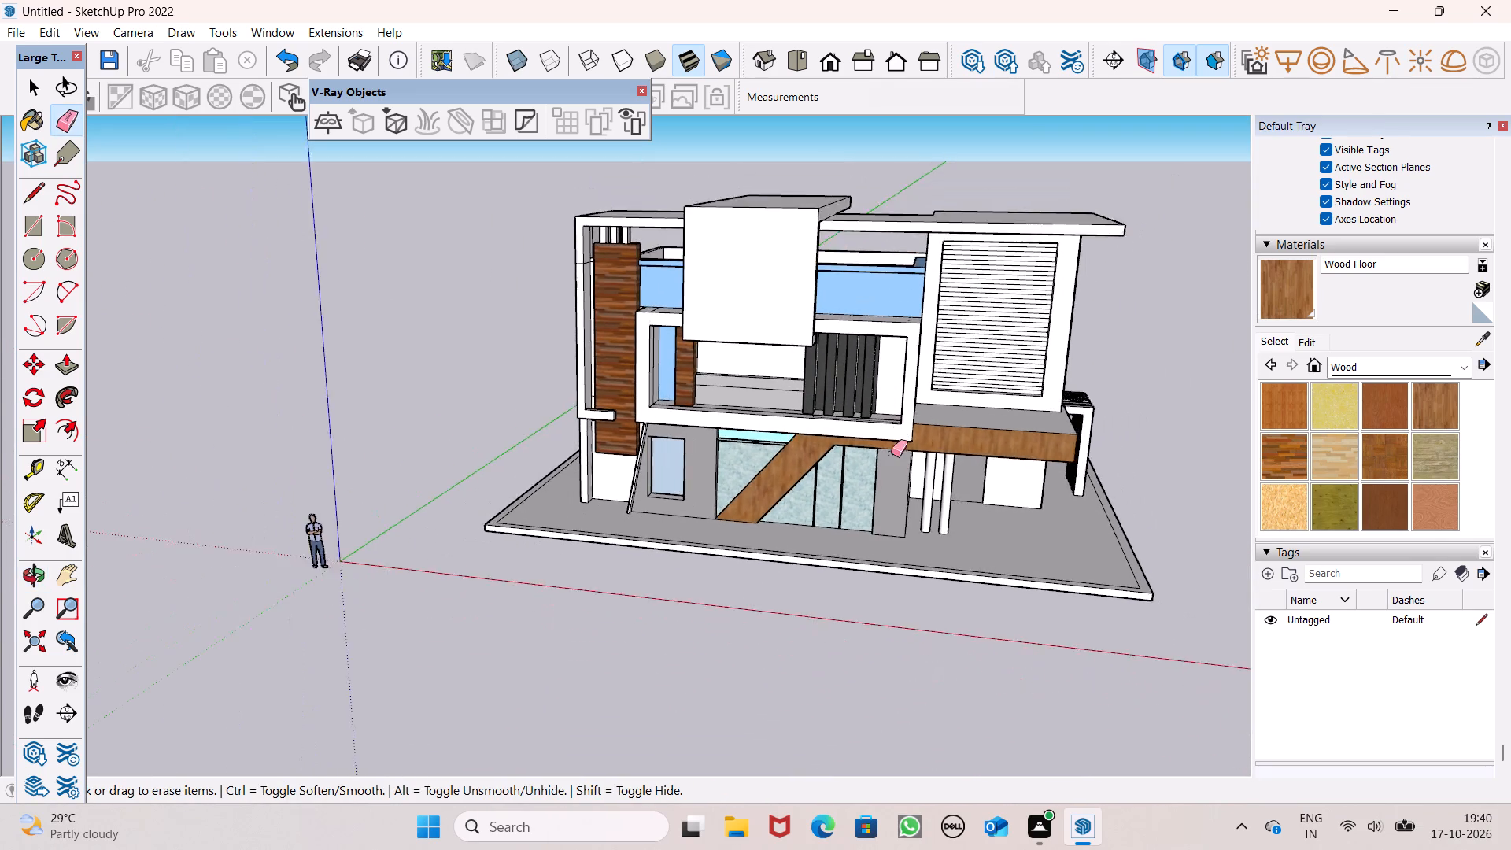
middle_click_drag(891, 498, 896, 619)
scroll(874, 480, "up", 6)
middle_click_drag(845, 435, 844, 564)
scroll(816, 472, "up", 3)
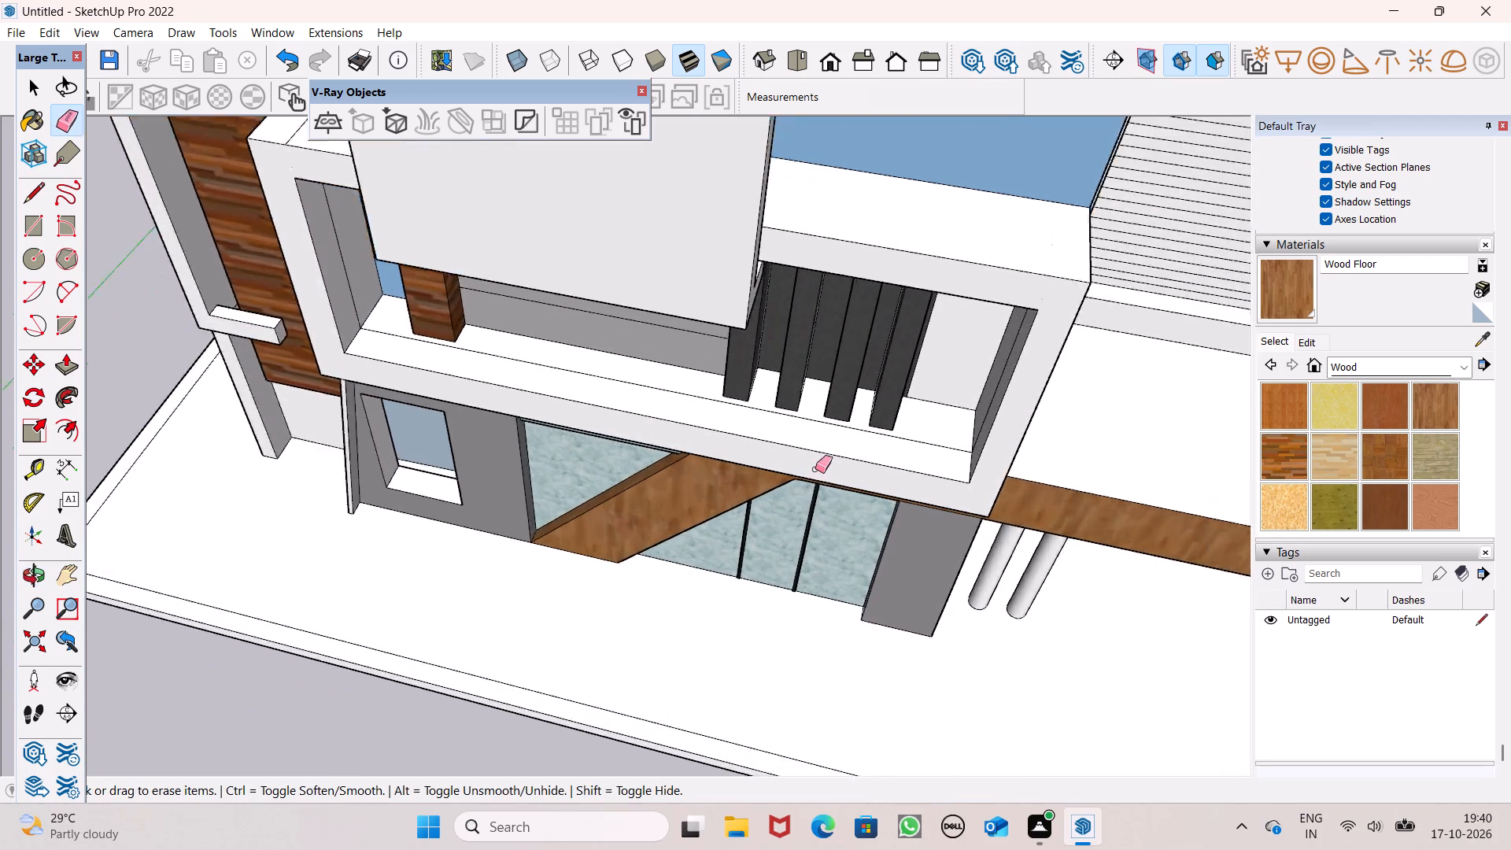
scroll(815, 469, "up", 3)
scroll(816, 445, "down", 1)
scroll(984, 345, "down", 4)
middle_click_drag(629, 512, 721, 421)
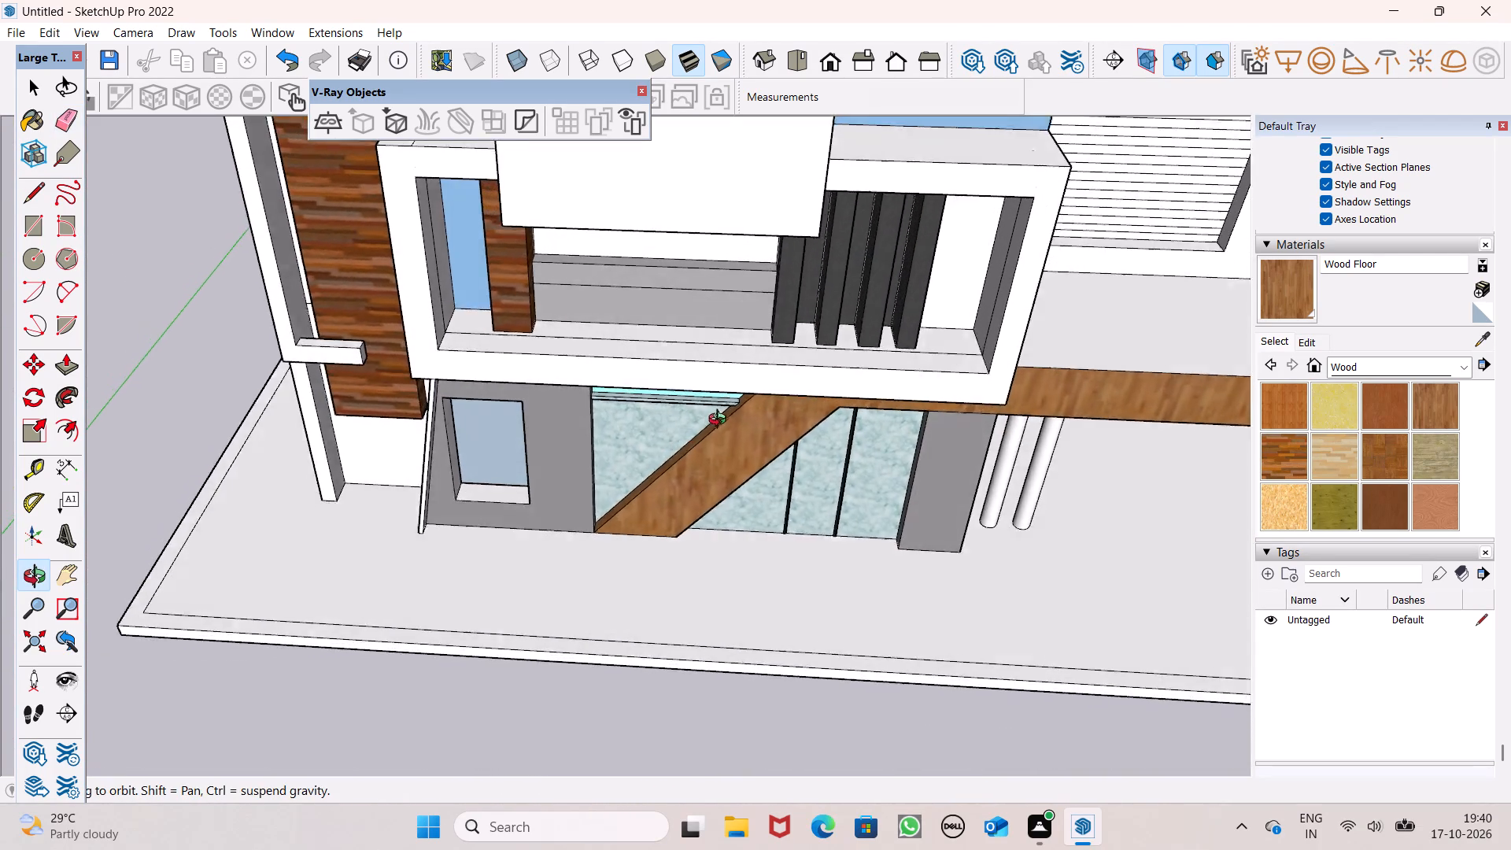
middle_click_drag(721, 421, 734, 419)
scroll(737, 422, "down", 6)
middle_click_drag(768, 481, 762, 416)
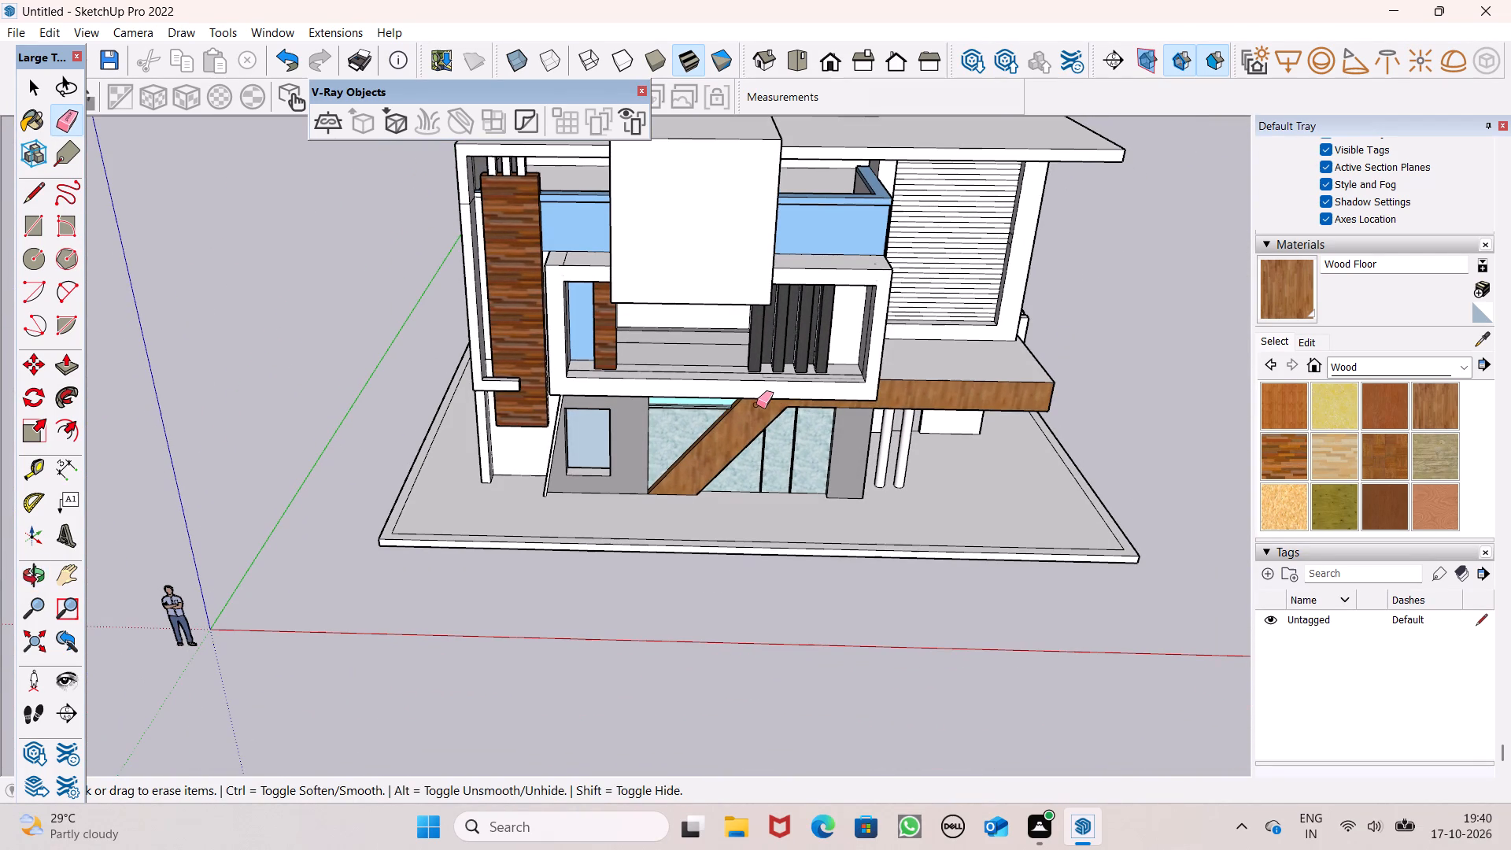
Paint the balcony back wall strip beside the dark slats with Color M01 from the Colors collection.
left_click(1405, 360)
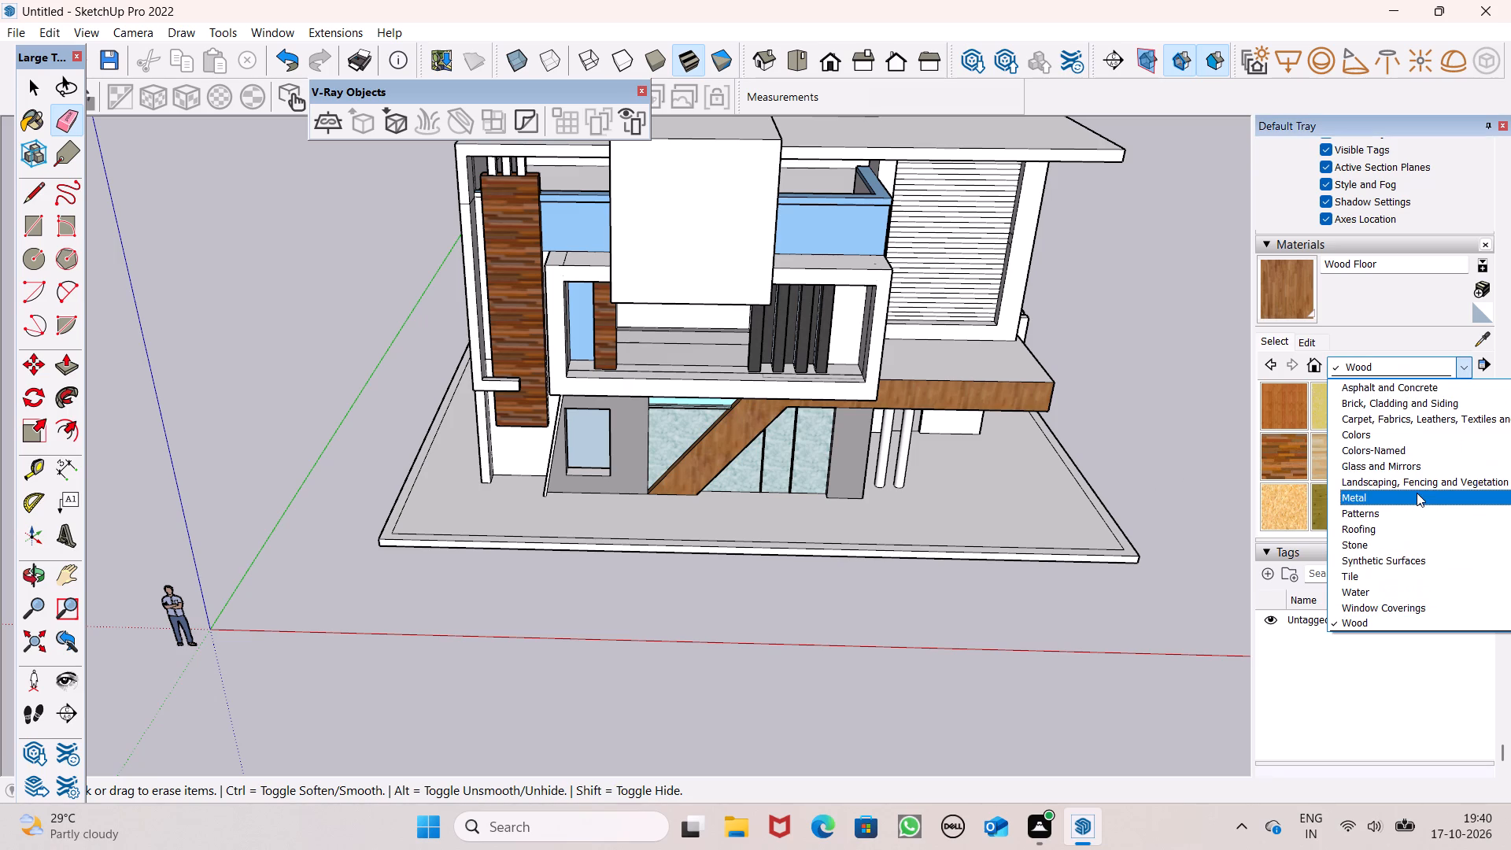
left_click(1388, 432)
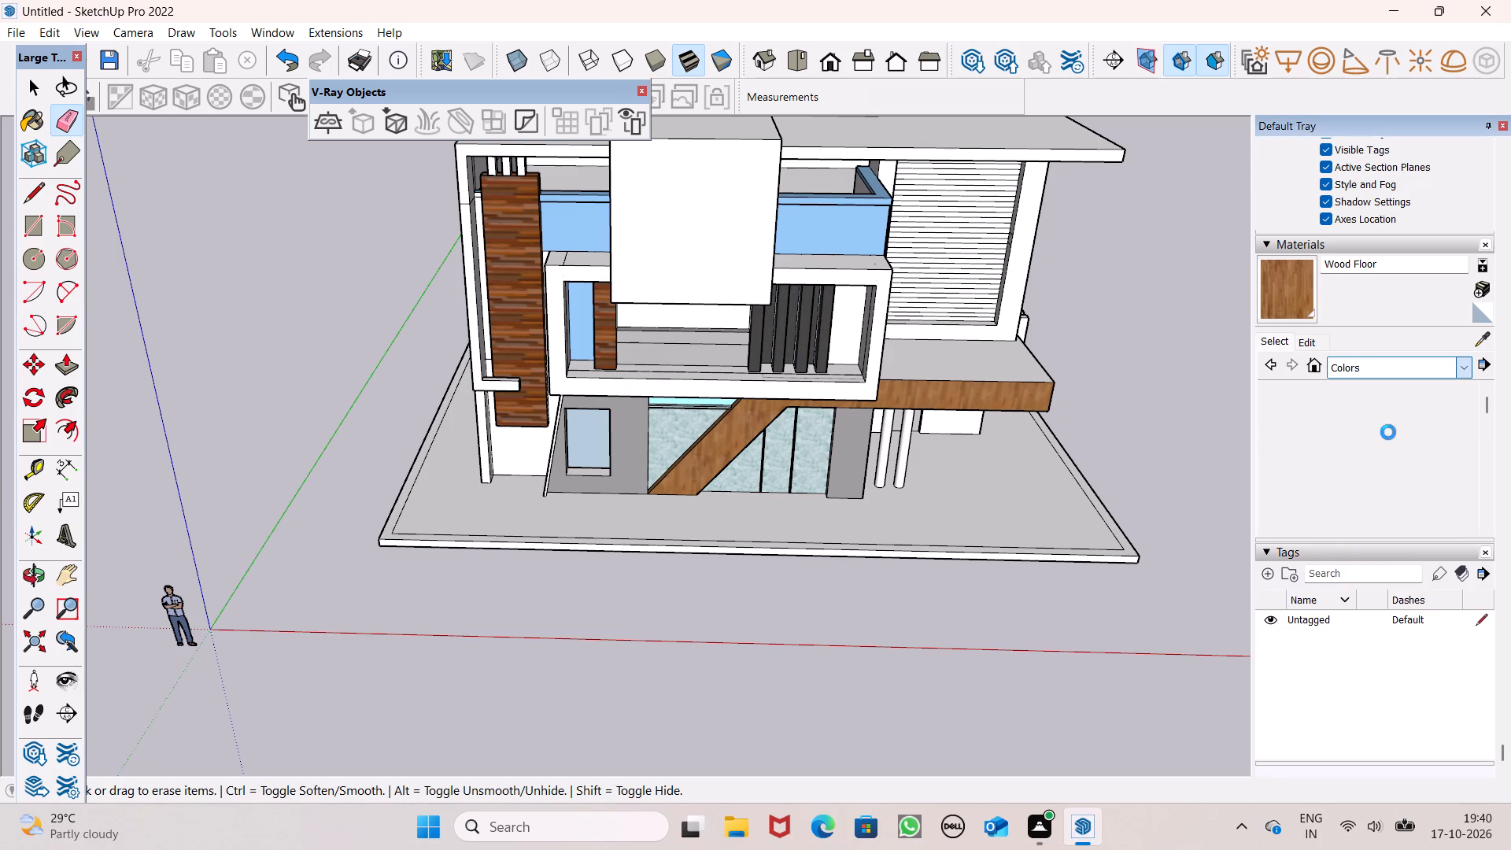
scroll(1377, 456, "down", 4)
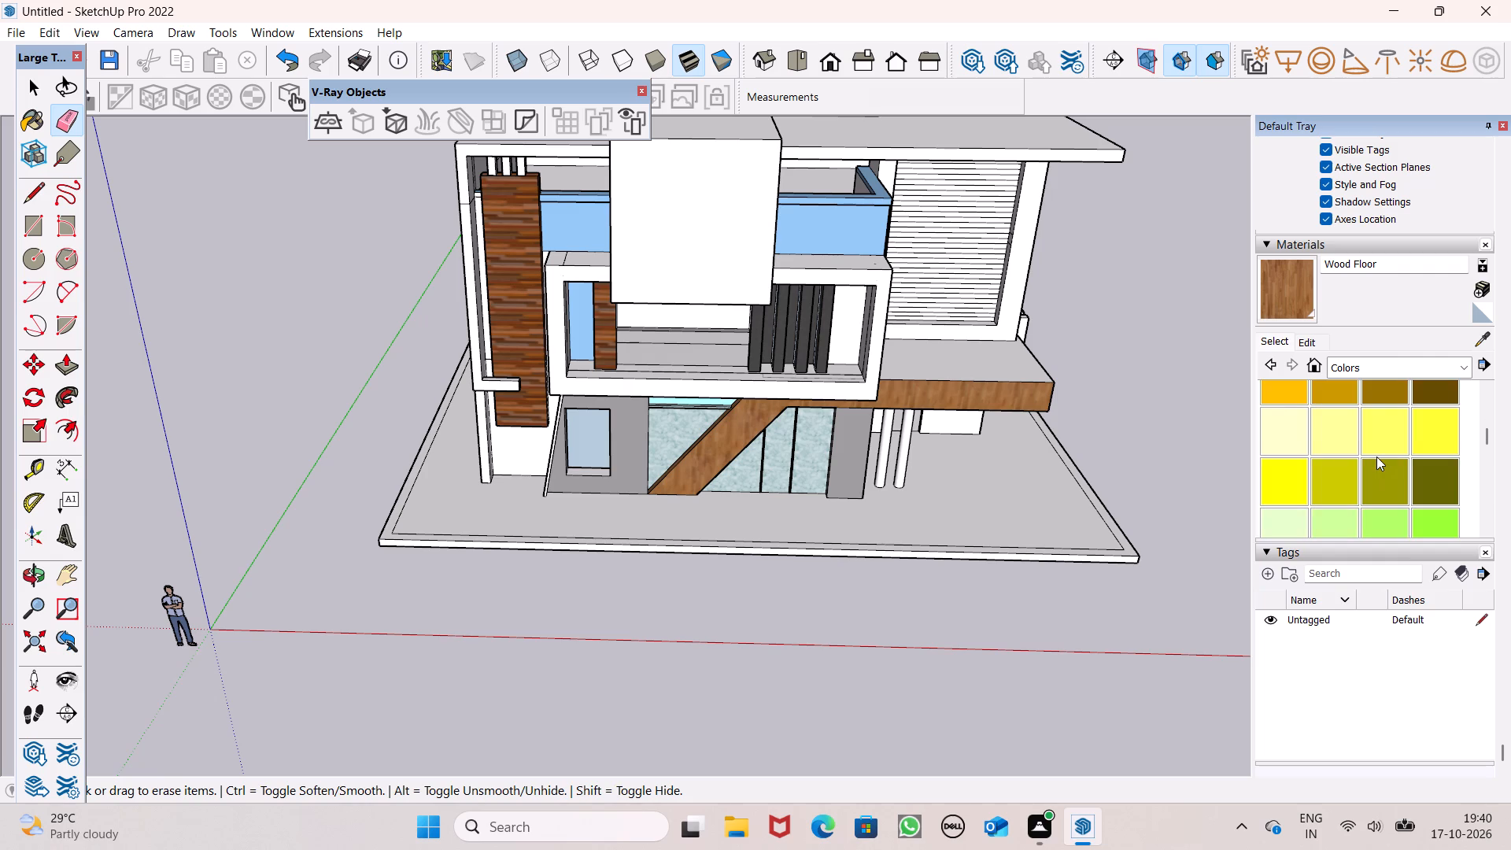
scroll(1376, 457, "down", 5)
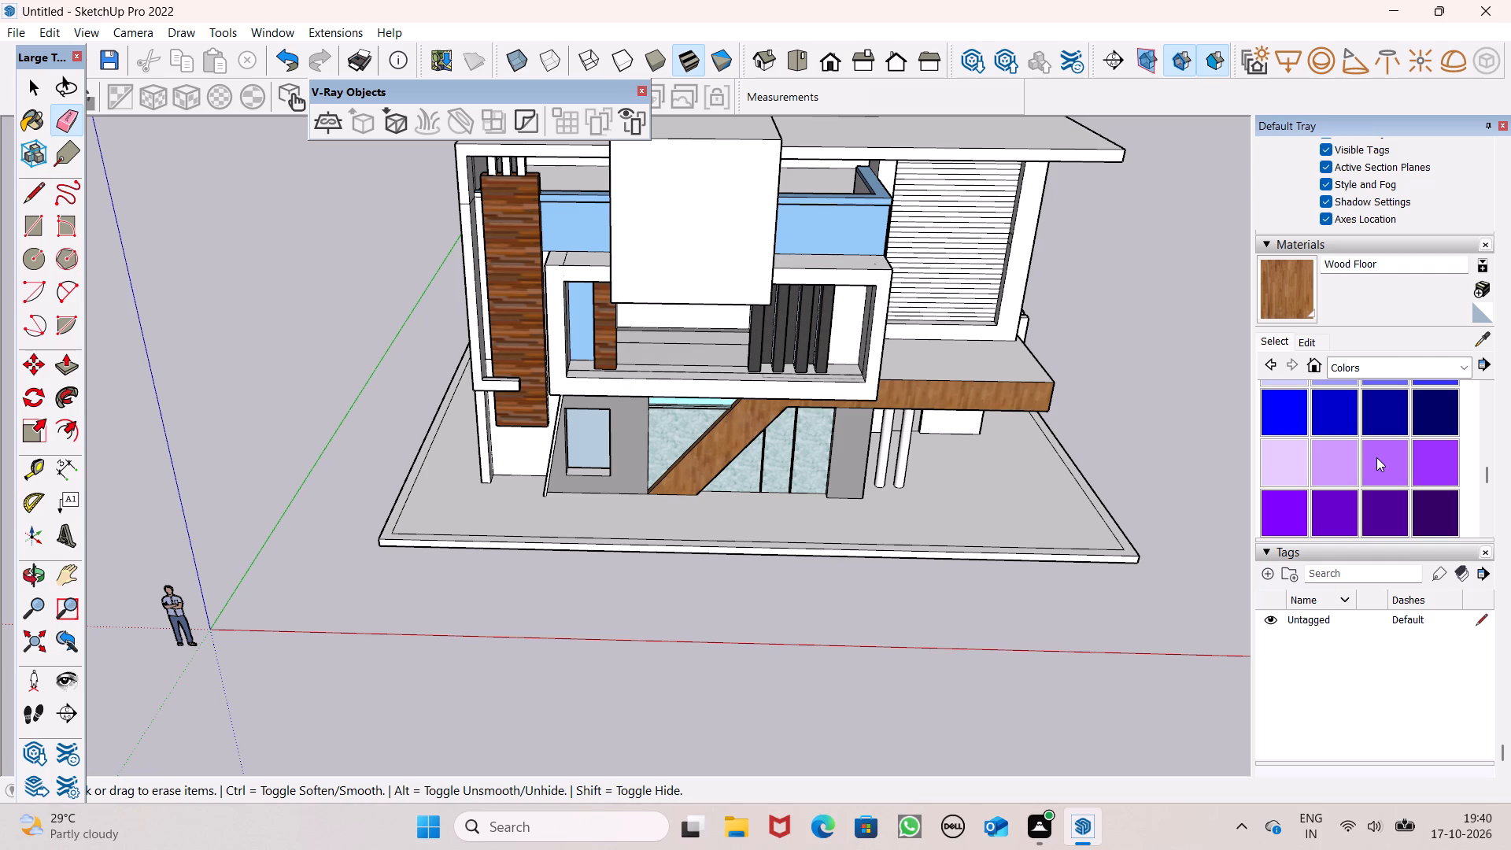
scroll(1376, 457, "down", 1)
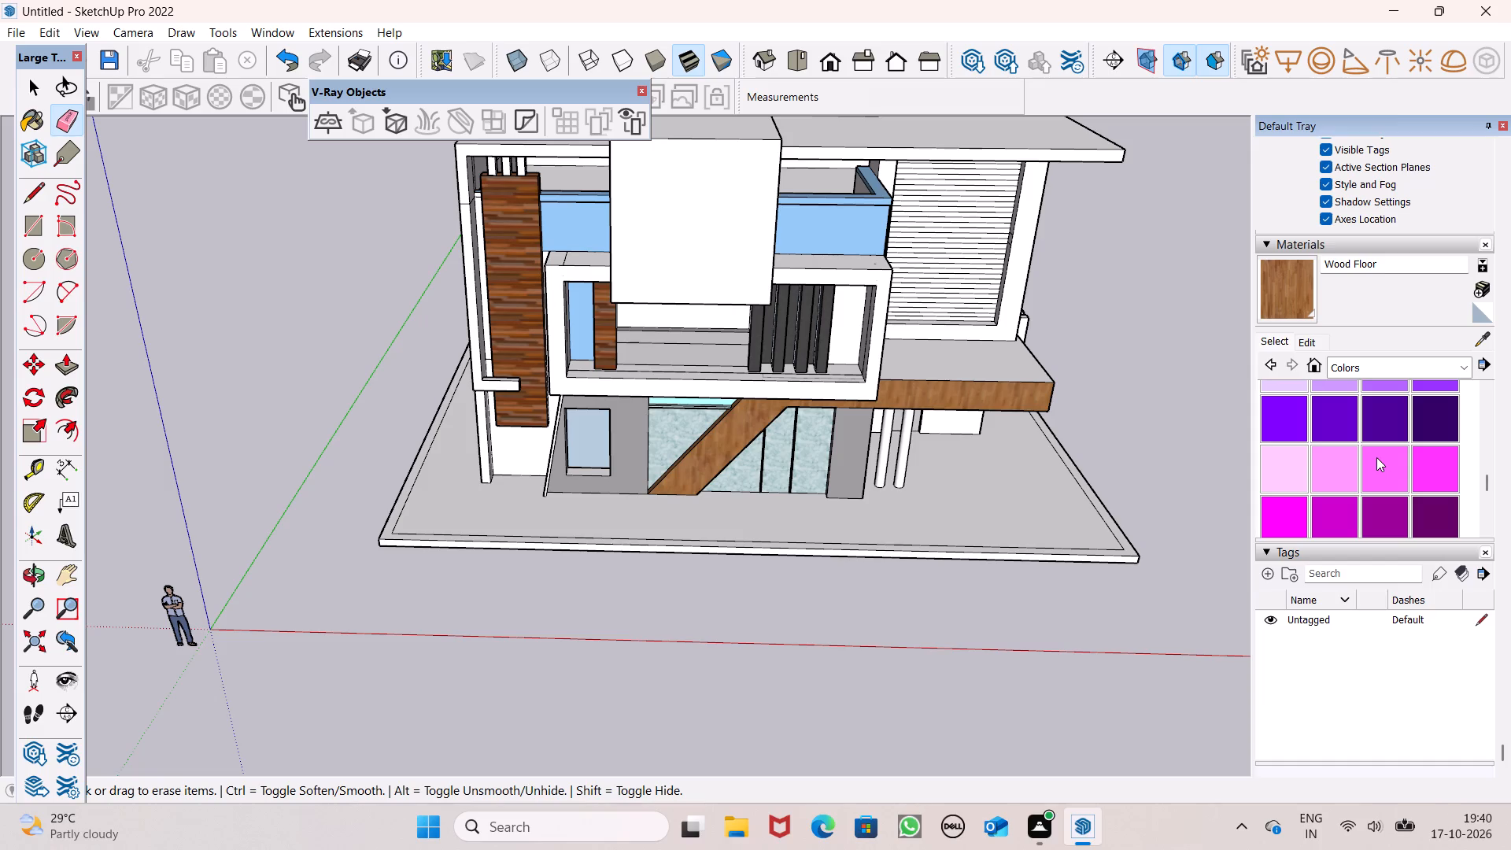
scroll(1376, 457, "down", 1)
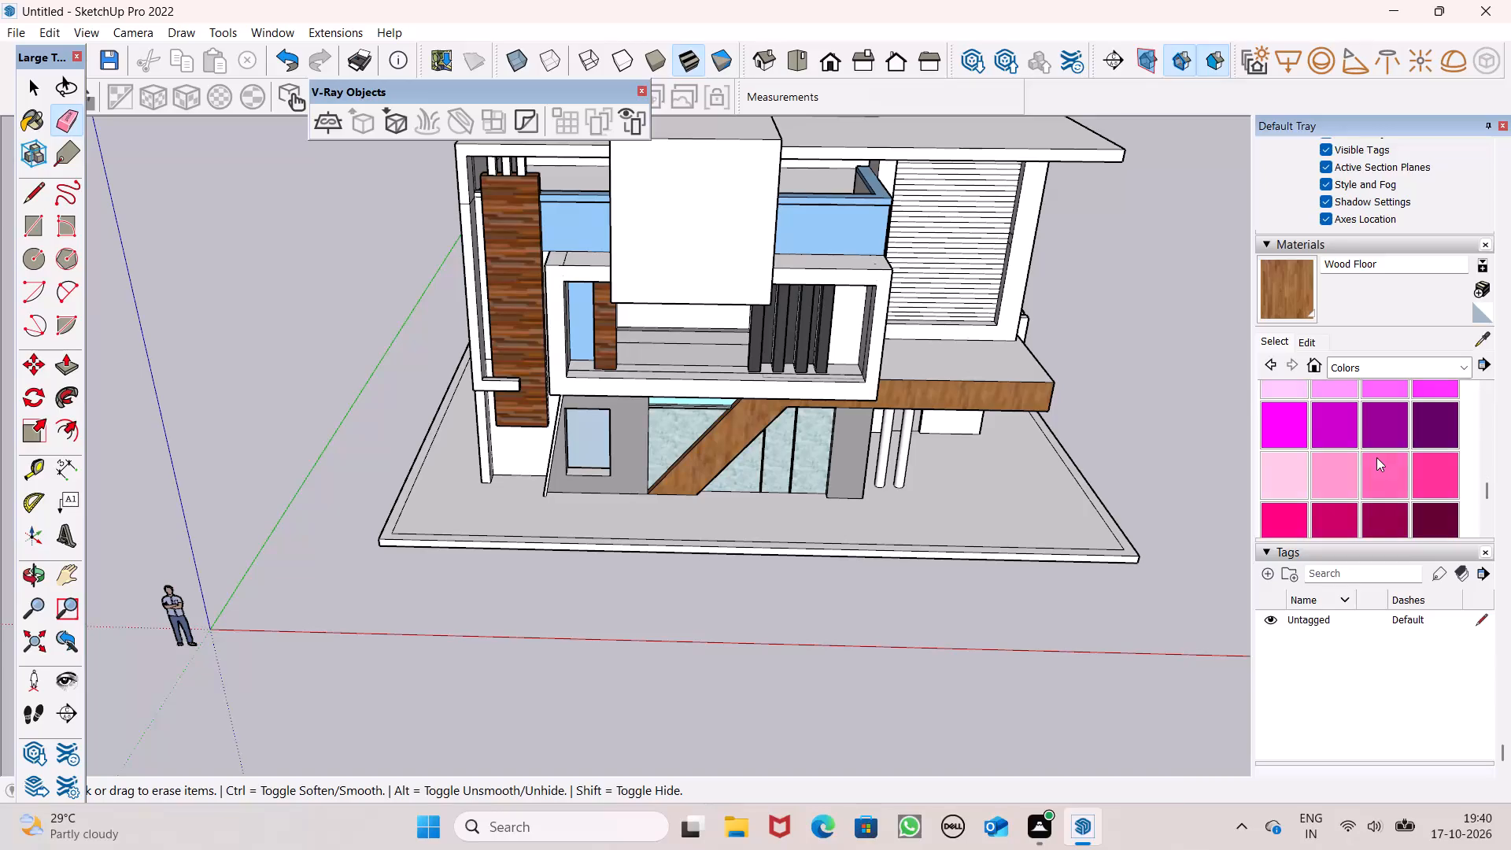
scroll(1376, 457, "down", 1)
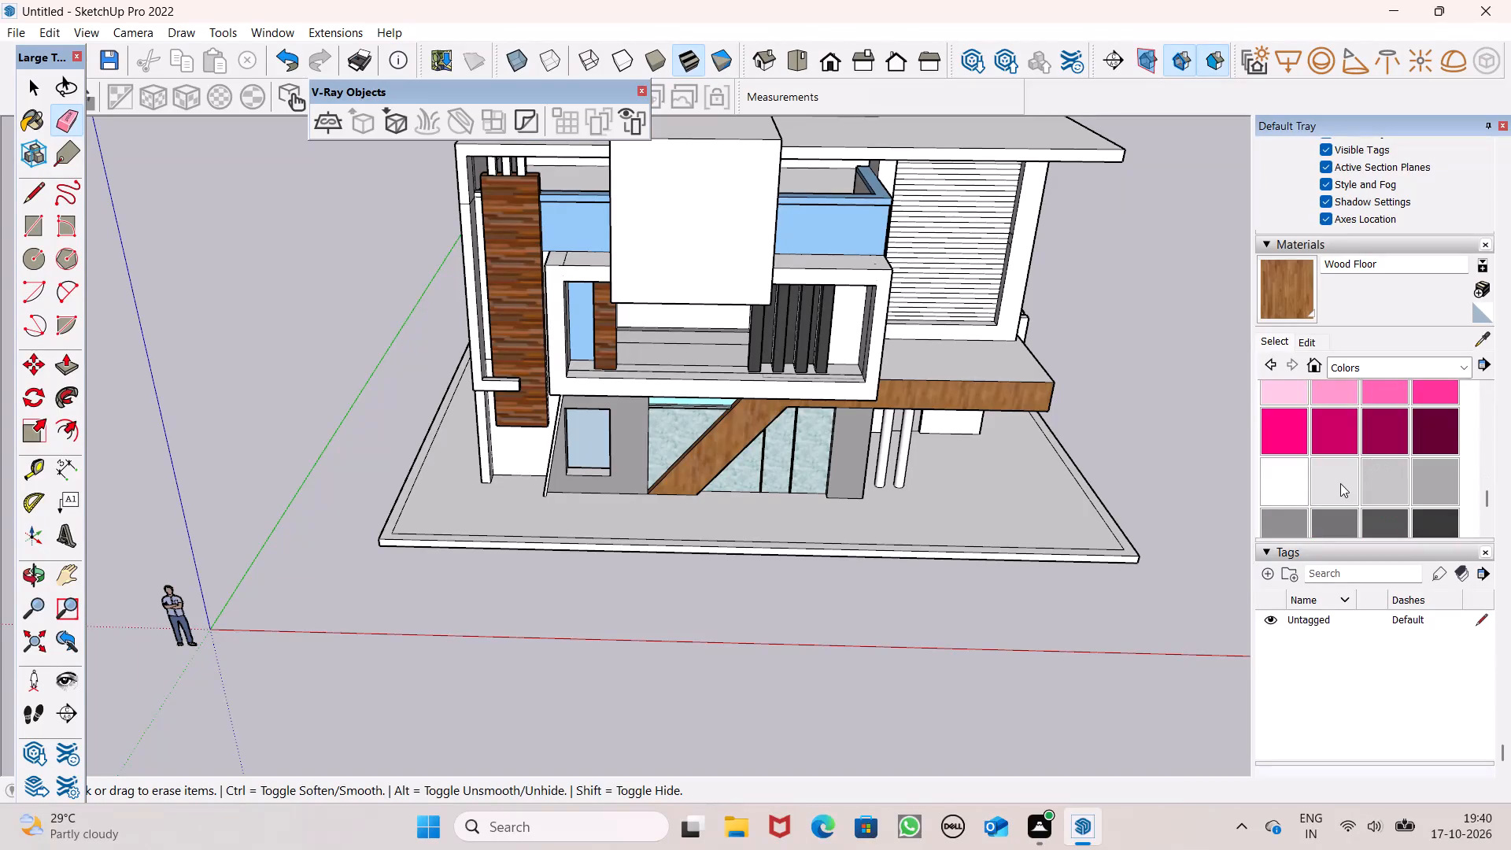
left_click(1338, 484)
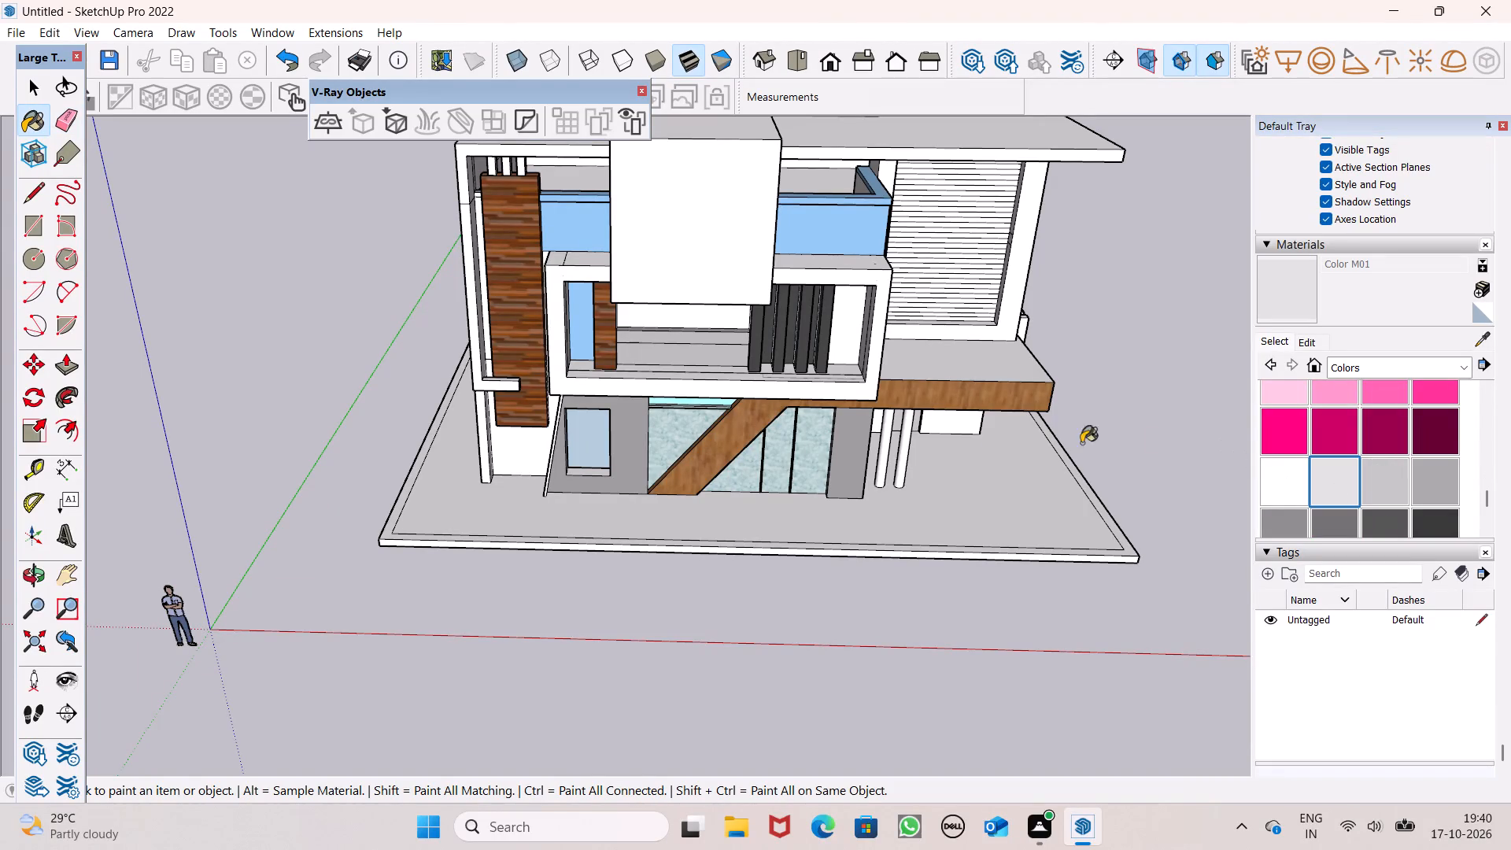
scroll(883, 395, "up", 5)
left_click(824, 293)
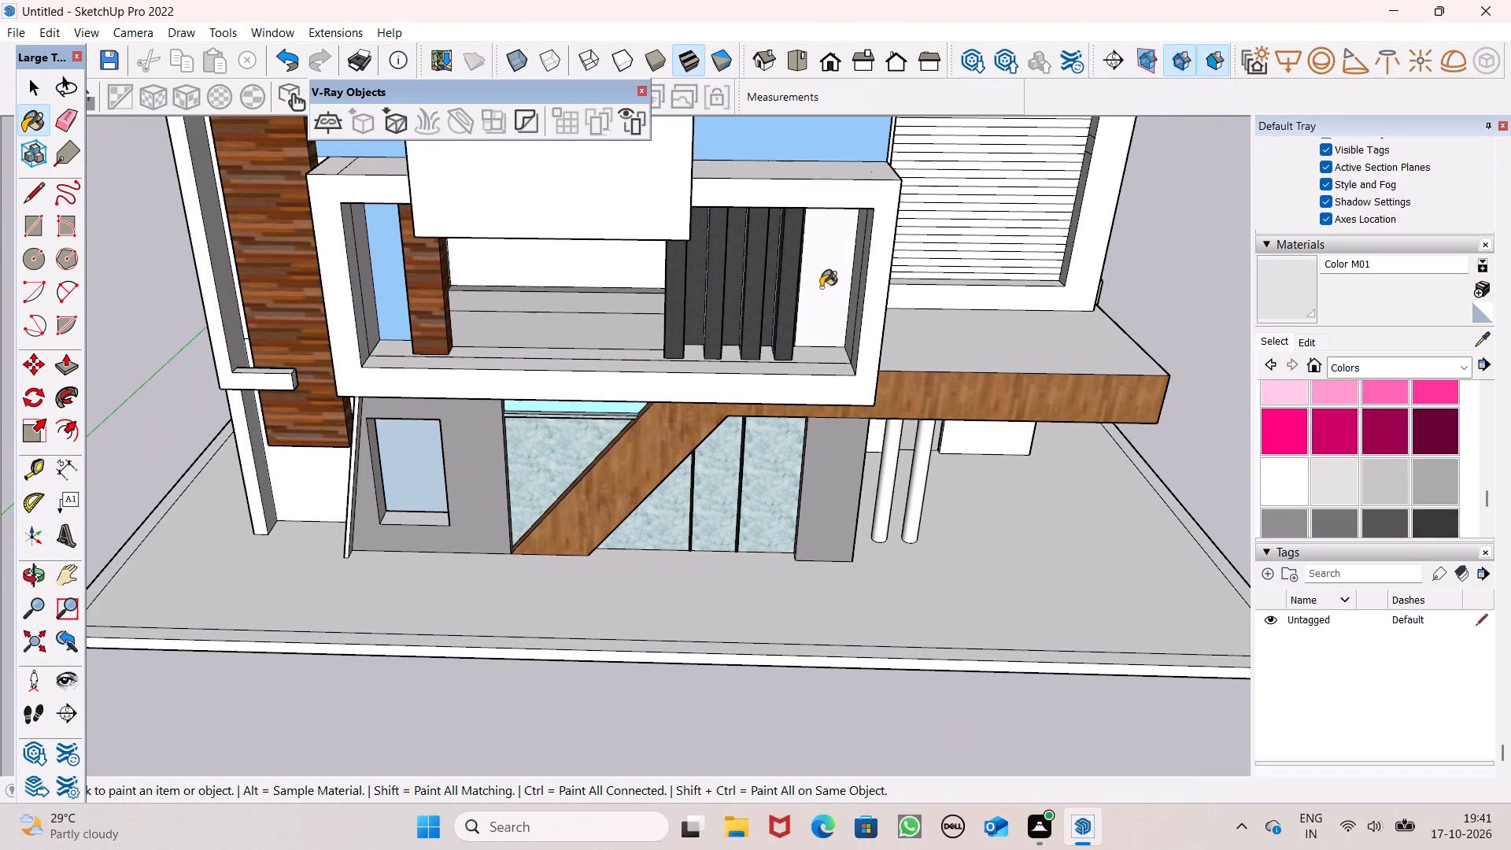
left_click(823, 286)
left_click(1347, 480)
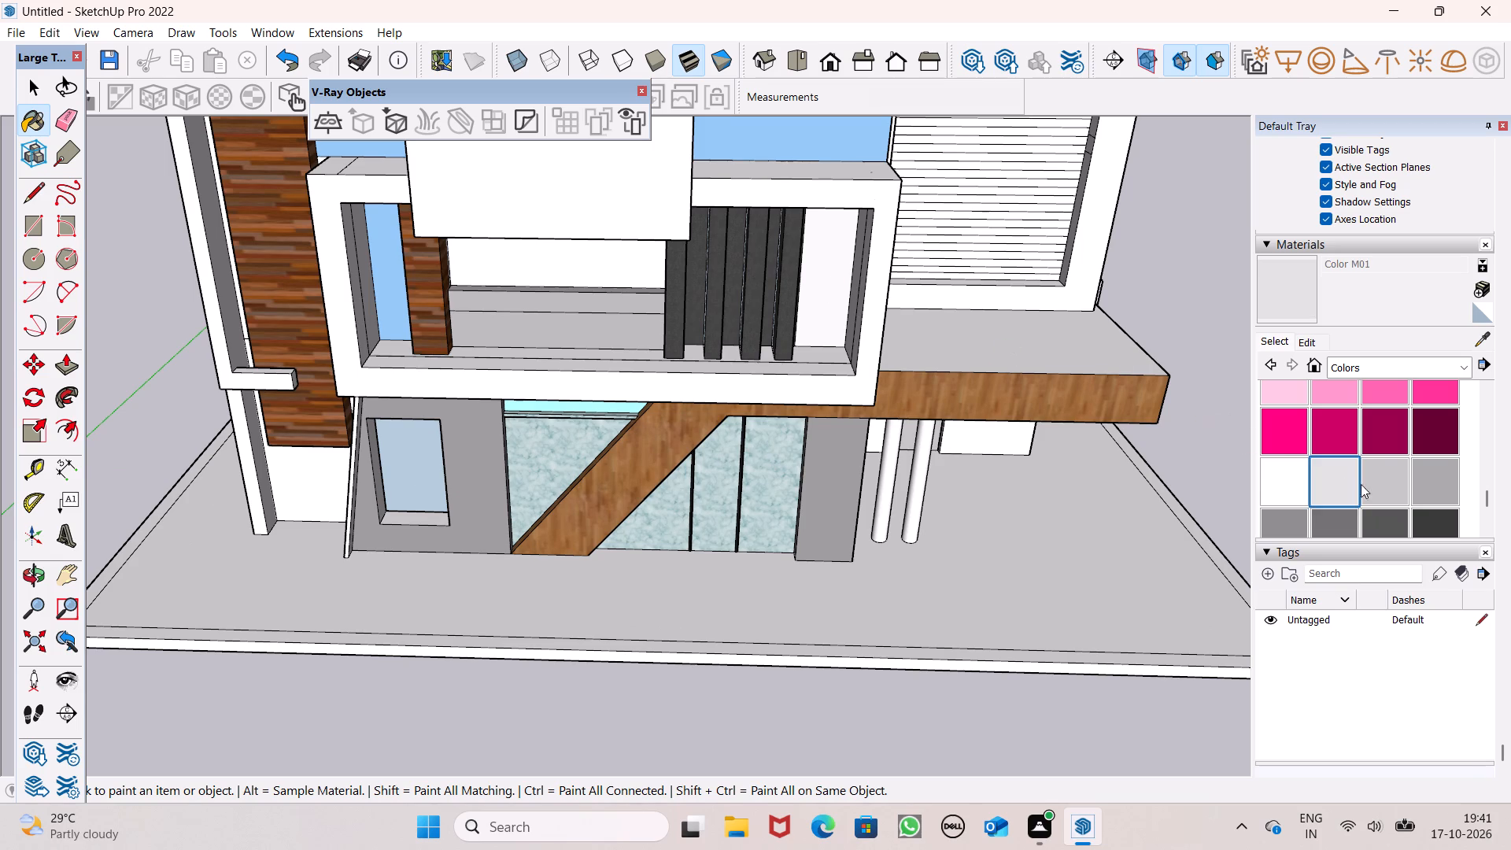
Paint the balcony back wall strip beside the dark slats and the light blue strip beside the wood column with Color M02.
left_click(1372, 484)
middle_click_drag(1055, 413, 941, 357)
scroll(817, 346, "up", 4)
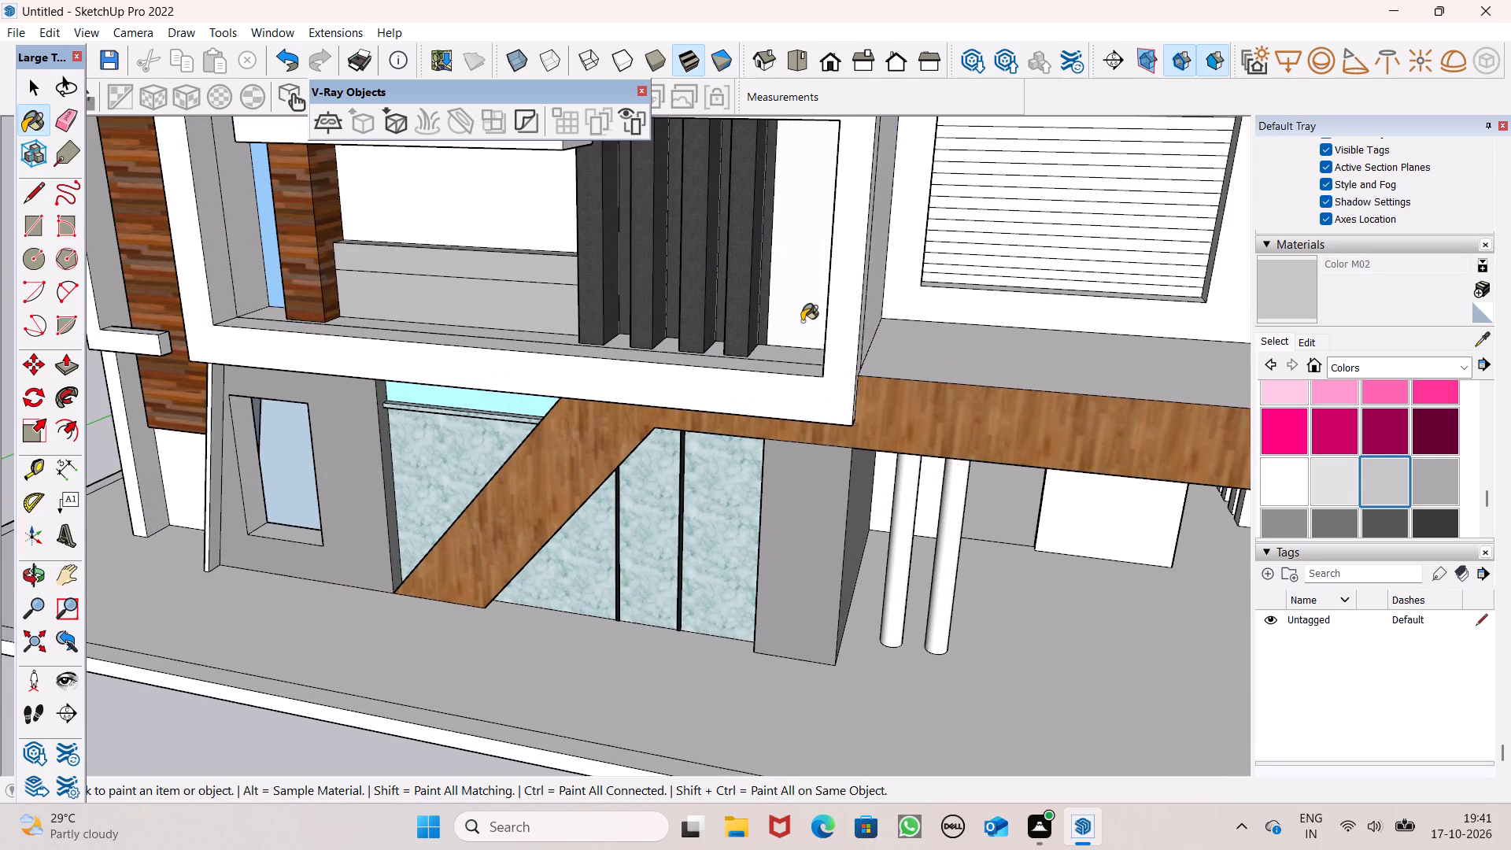
left_click(802, 321)
middle_click_drag(802, 325, 925, 277)
scroll(925, 277, "up", 1)
scroll(941, 315, "down", 6)
scroll(333, 315, "up", 4)
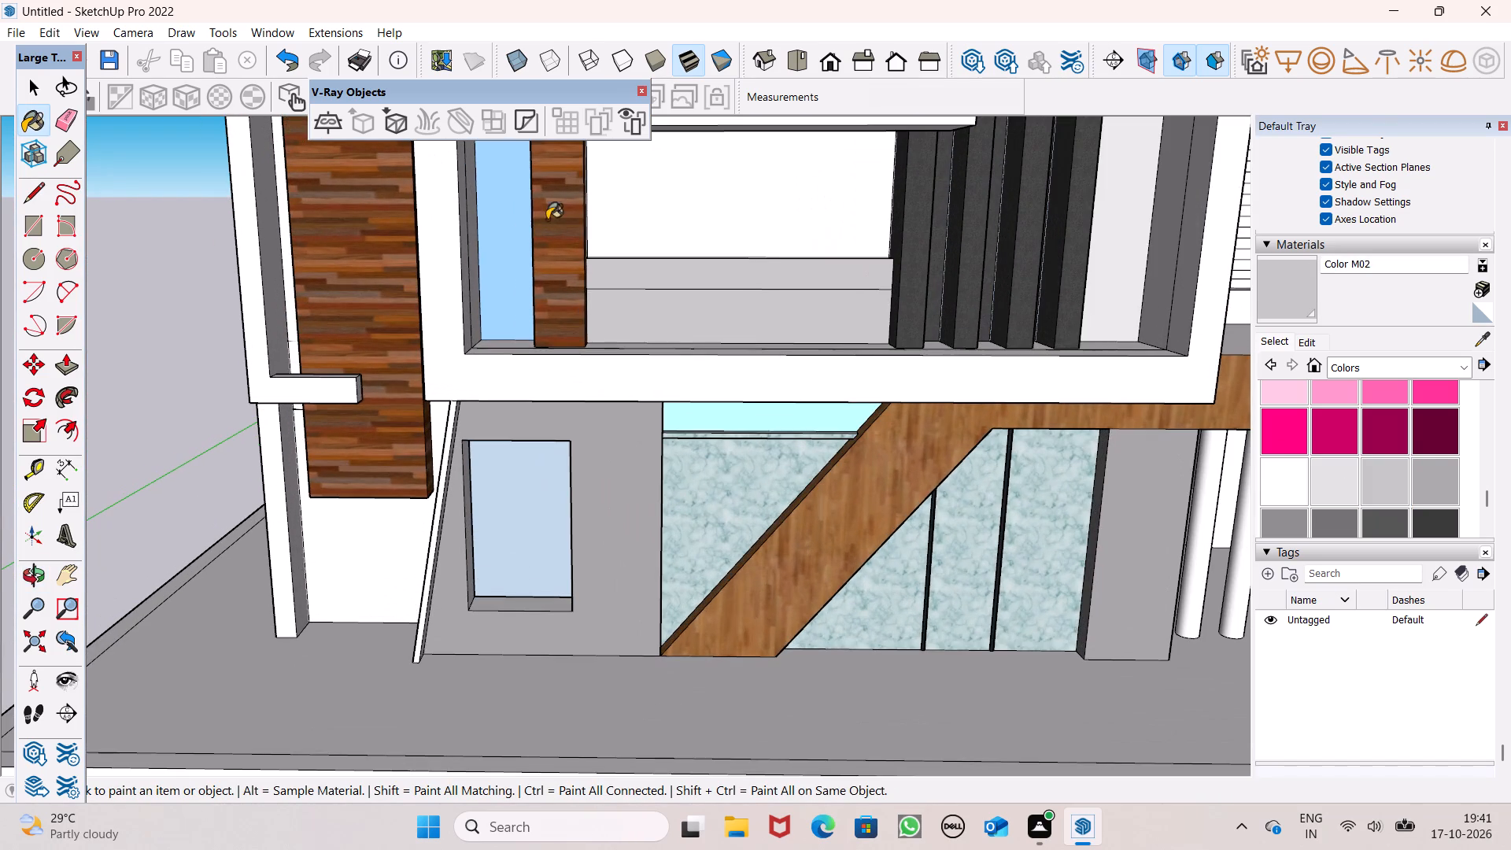
left_click(502, 247)
Paint the front and outer side faces of the frame around the louvre panel with Color L16 from the Colors collection.
scroll(523, 277, "down", 3)
middle_click_drag(554, 338, 522, 386)
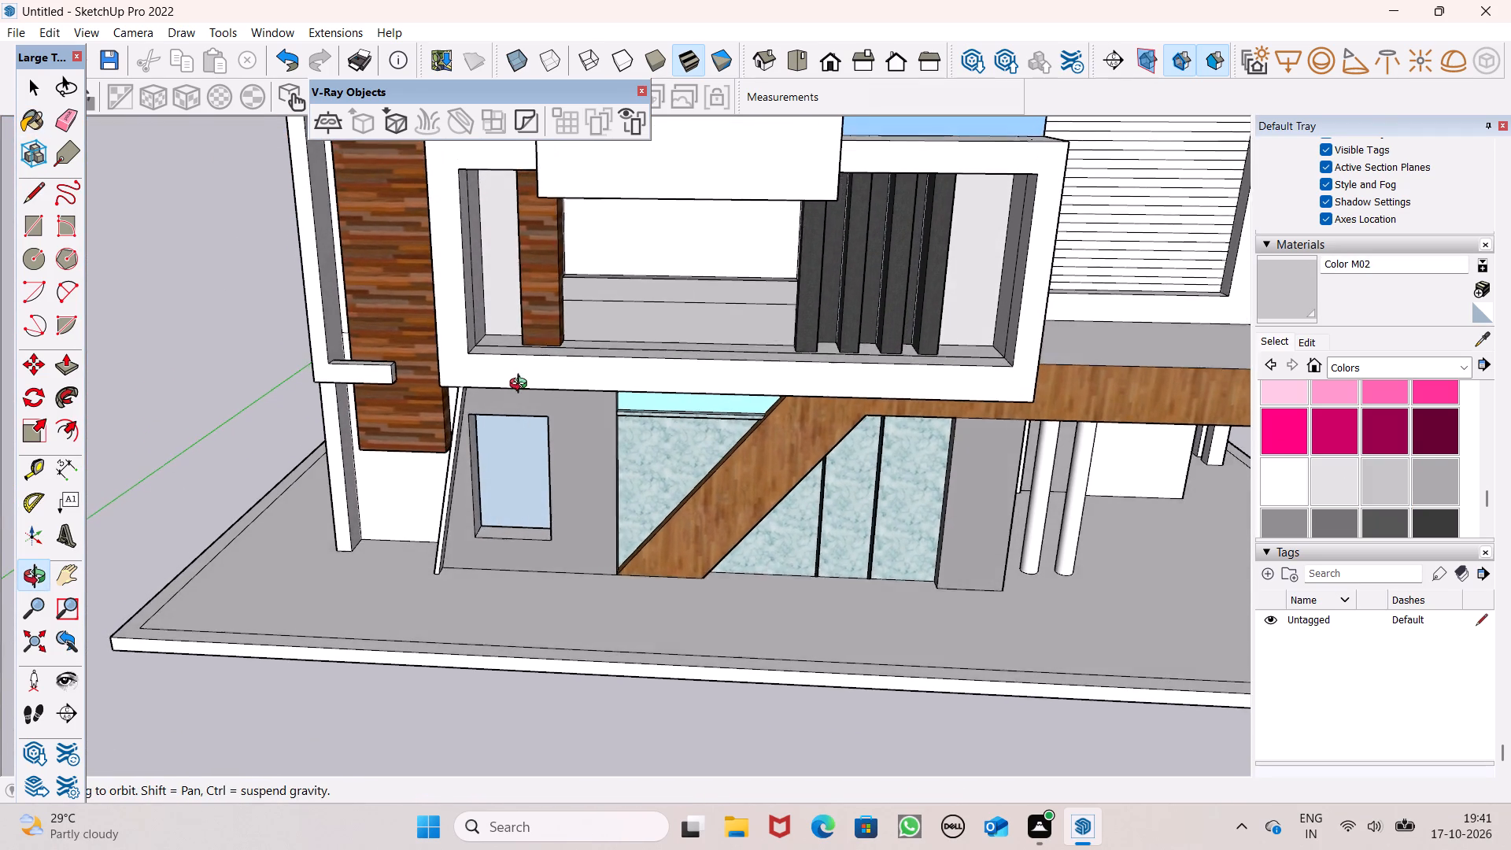
middle_click_drag(522, 386, 519, 386)
scroll(510, 382, "up", 1)
scroll(504, 338, "down", 3)
scroll(707, 309, "down", 2)
middle_click_drag(935, 403, 935, 402)
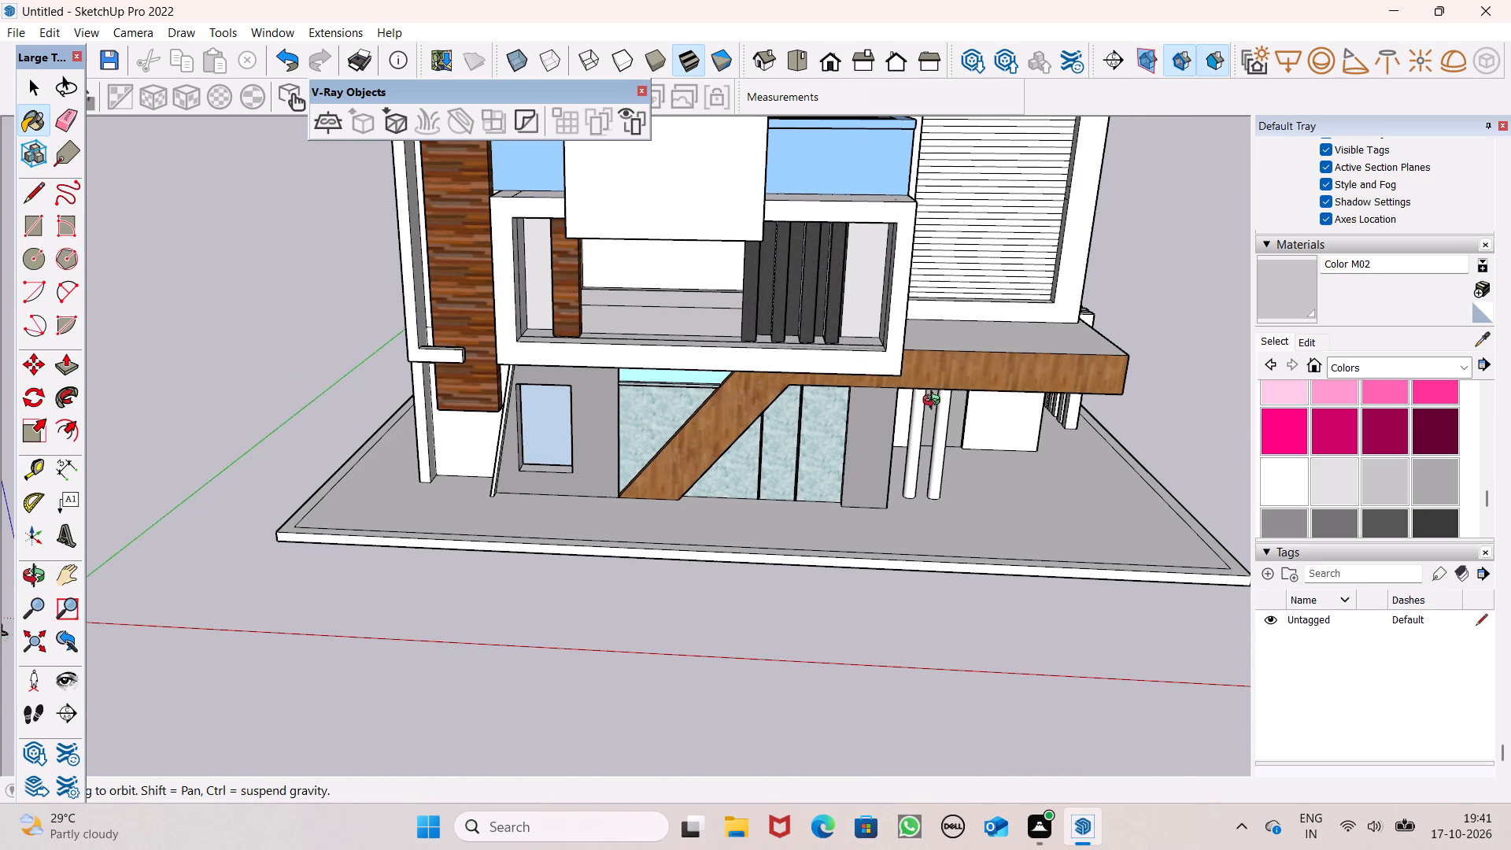
middle_click_drag(935, 402, 855, 431)
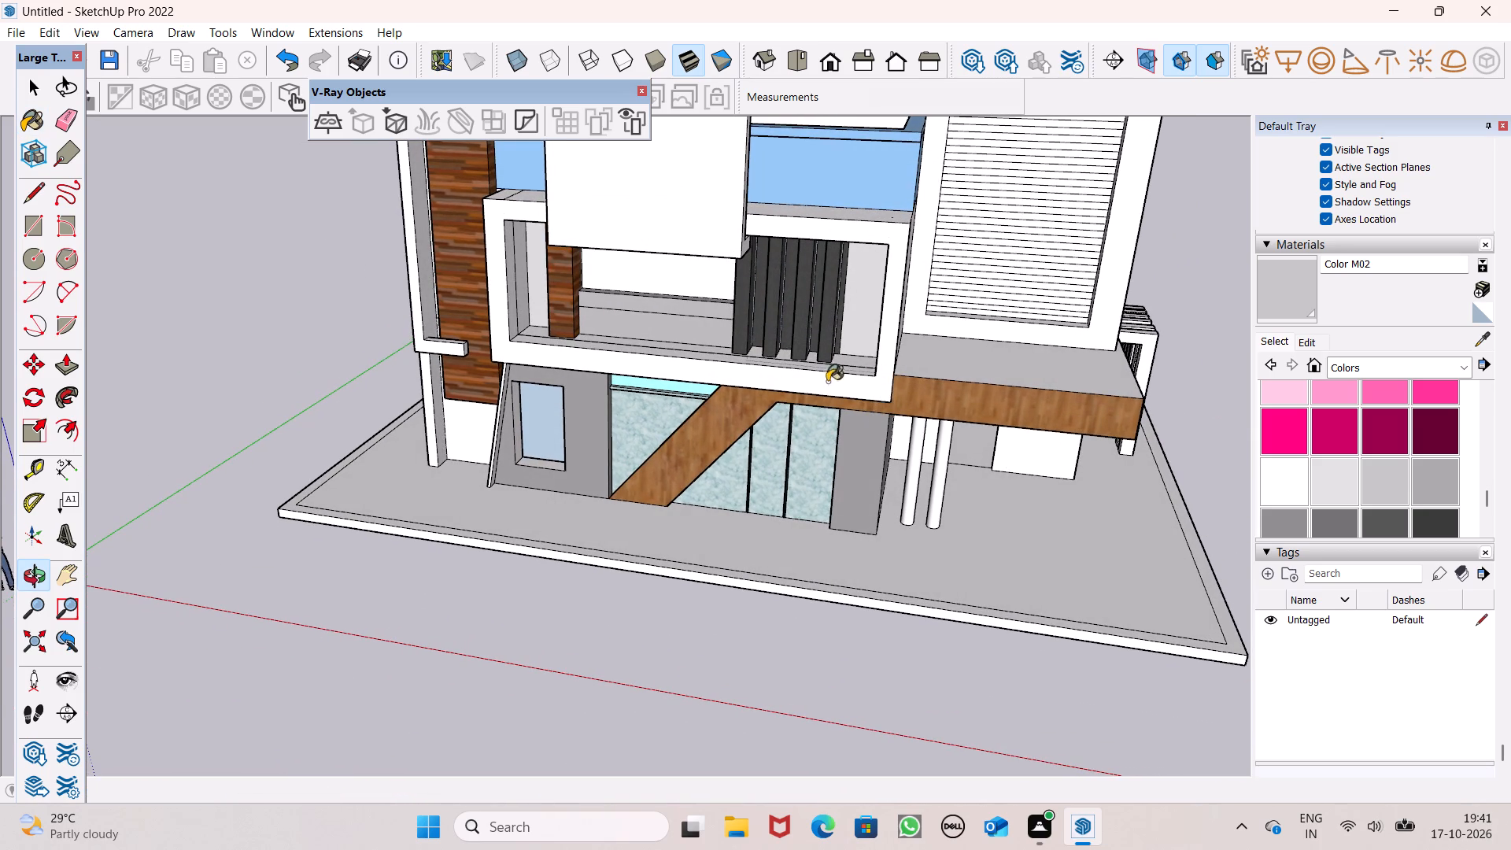
middle_click_drag(827, 380, 894, 355)
scroll(892, 355, "up", 1)
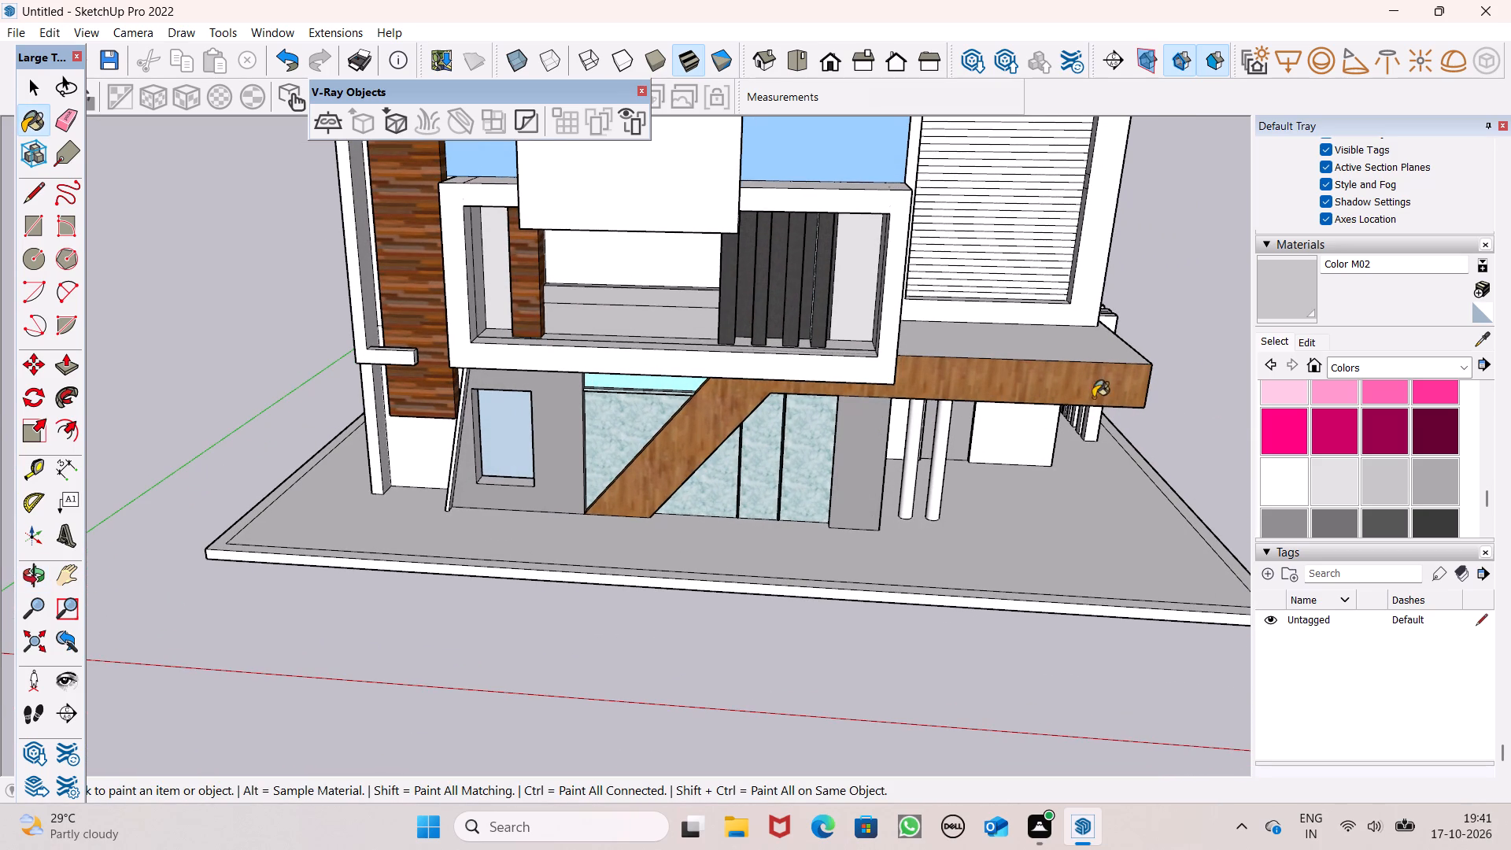
left_click(1432, 434)
scroll(878, 367, "down", 3)
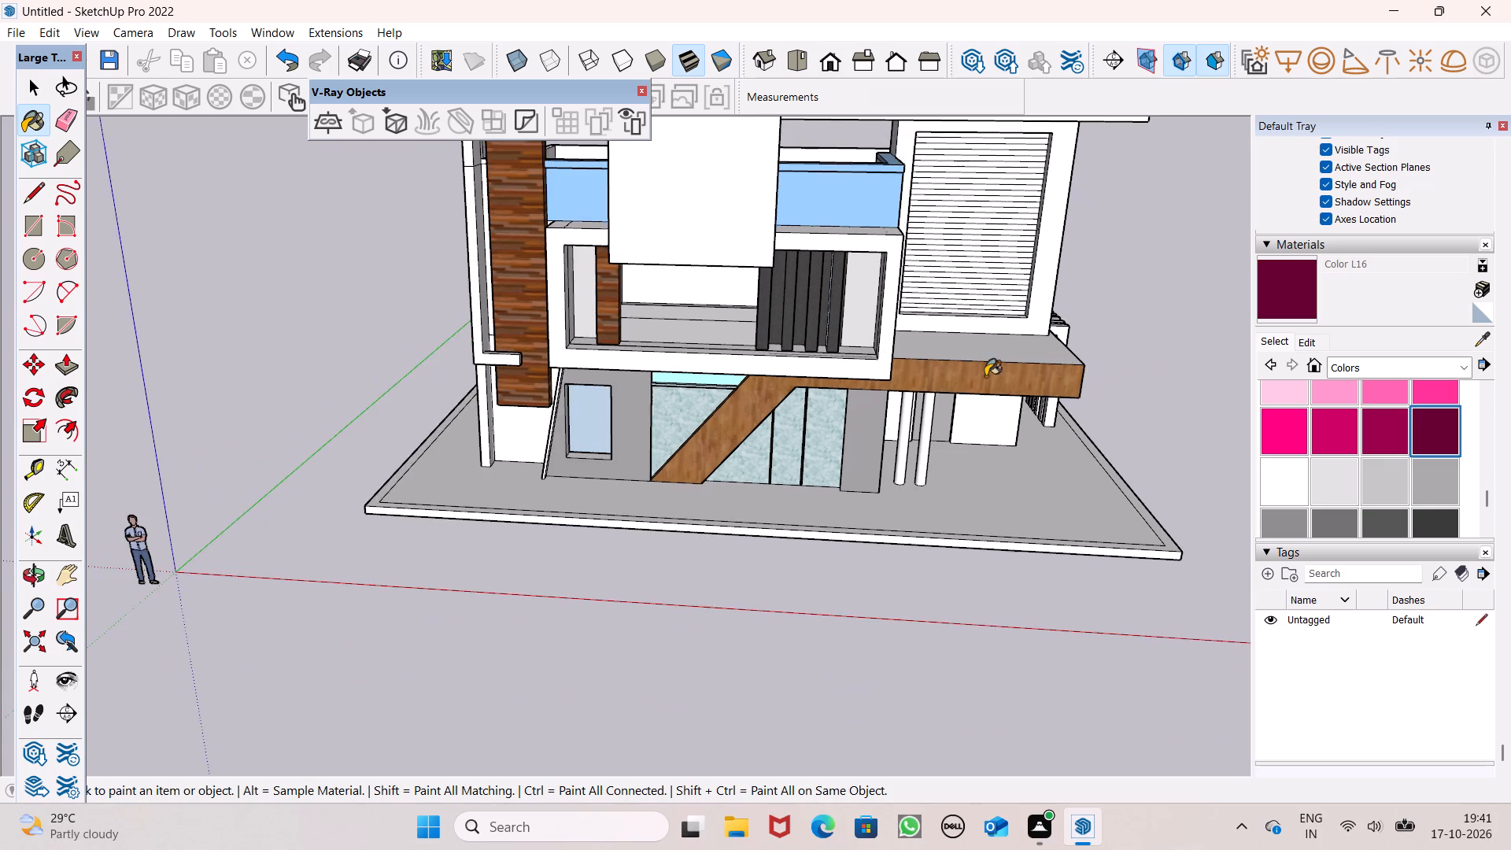
middle_click_drag(996, 376, 615, 417)
scroll(1001, 461, "up", 4)
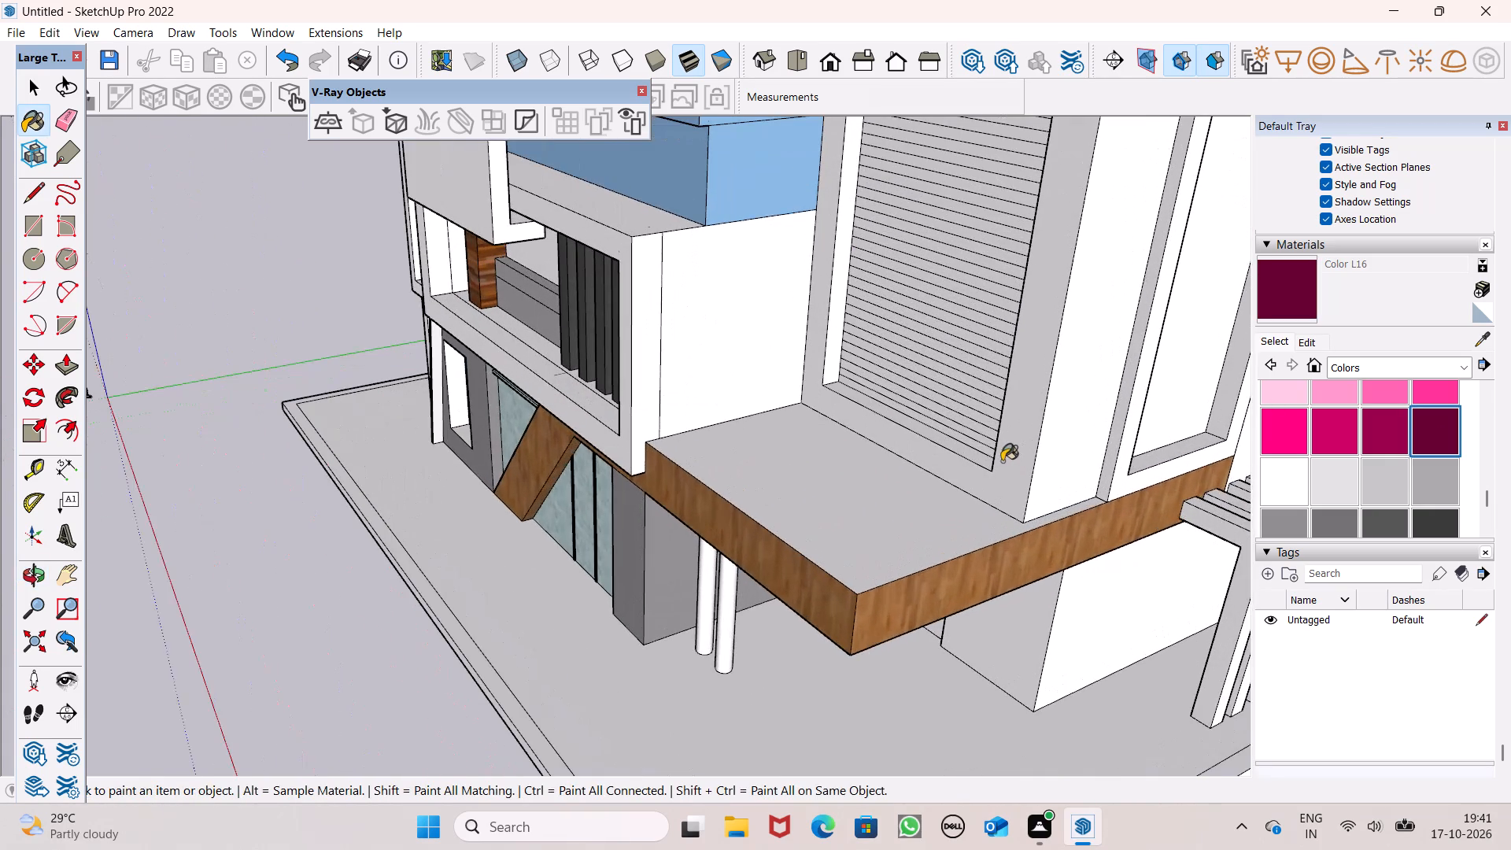
left_click(1004, 431)
left_click(1053, 428)
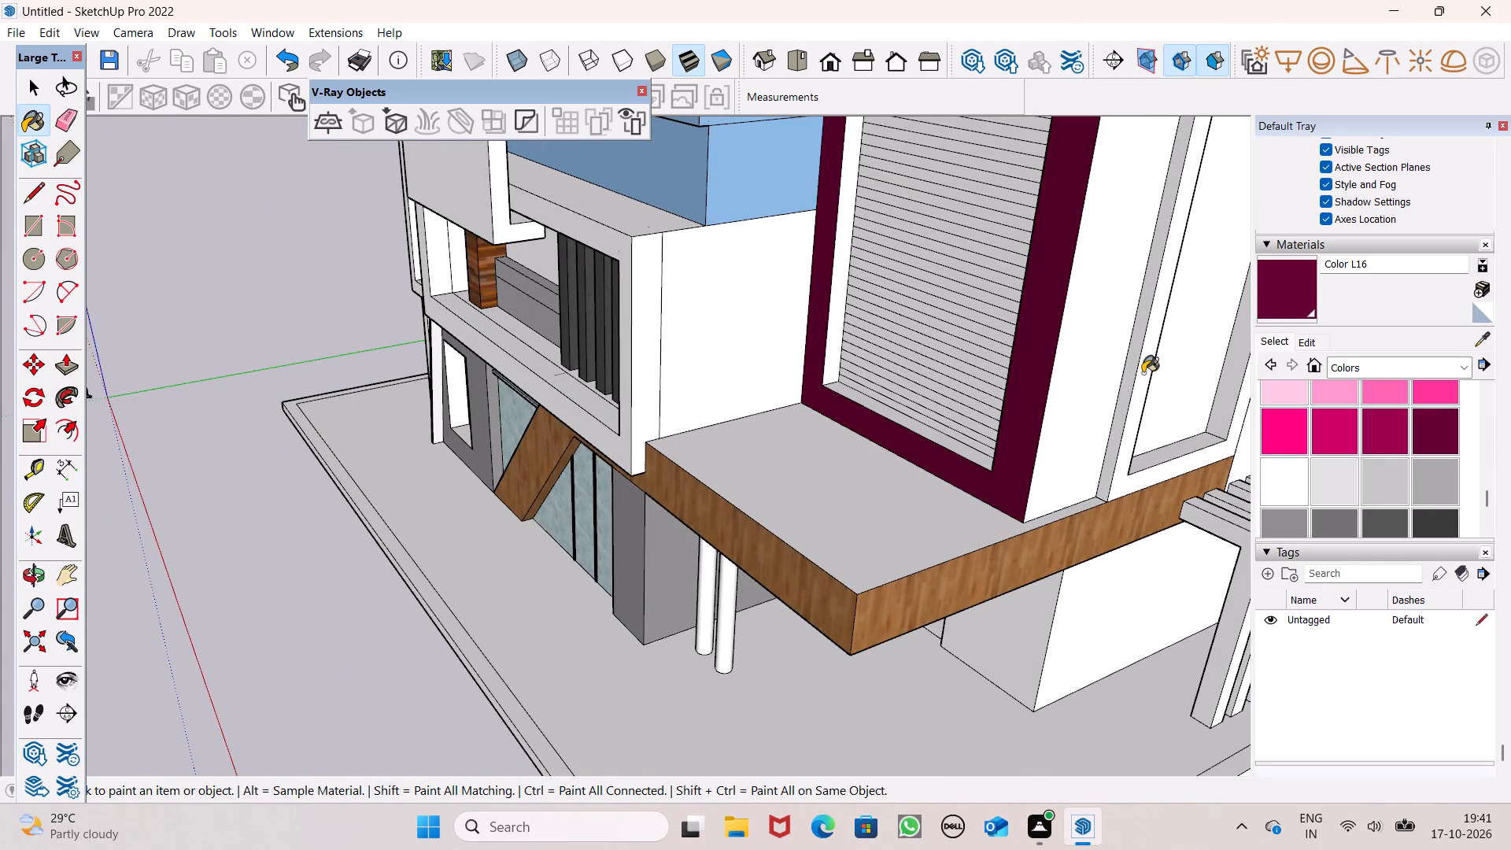
Examine the painted louvre frame and its inner reveal up close and from the front and side of the house.
scroll(879, 405, "up", 9)
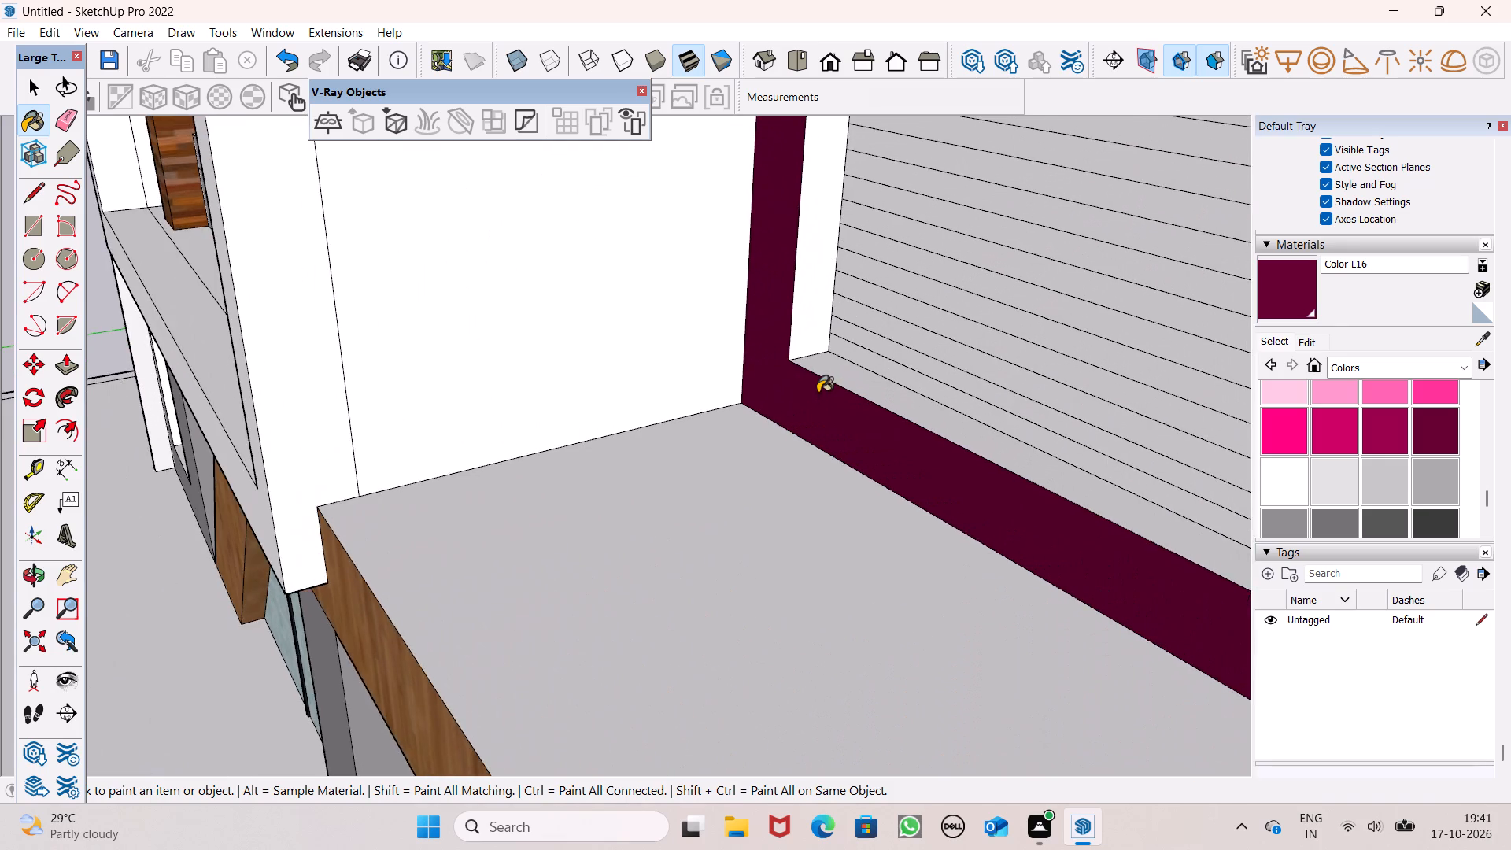
scroll(818, 393, "down", 5)
middle_click_drag(794, 423, 853, 431)
scroll(835, 456, "down", 5)
middle_click_drag(866, 474, 951, 464)
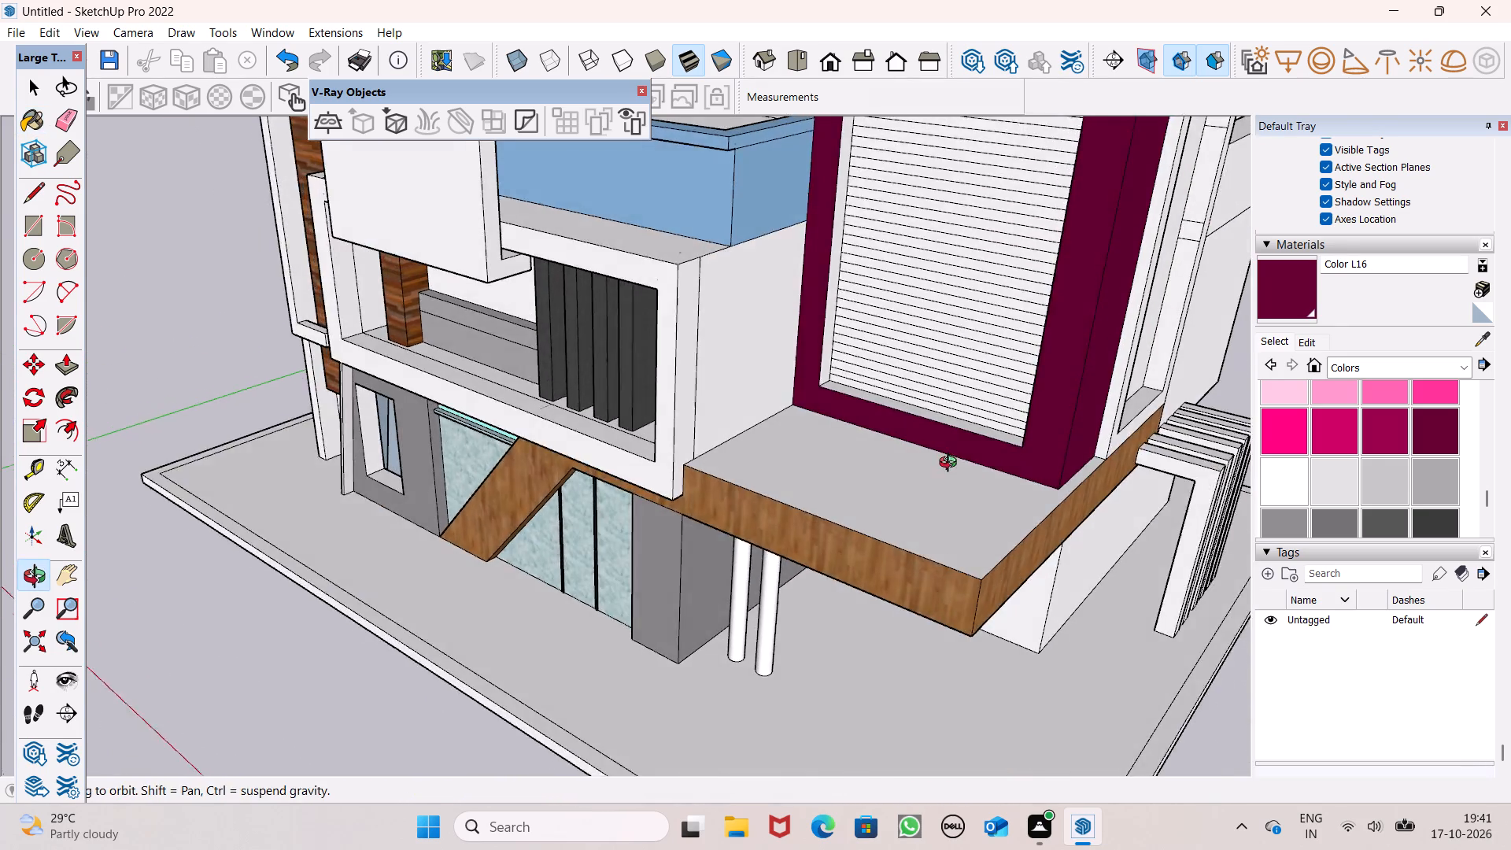
middle_click_drag(951, 464, 952, 464)
scroll(955, 468, "down", 8)
middle_click_drag(981, 422, 685, 294)
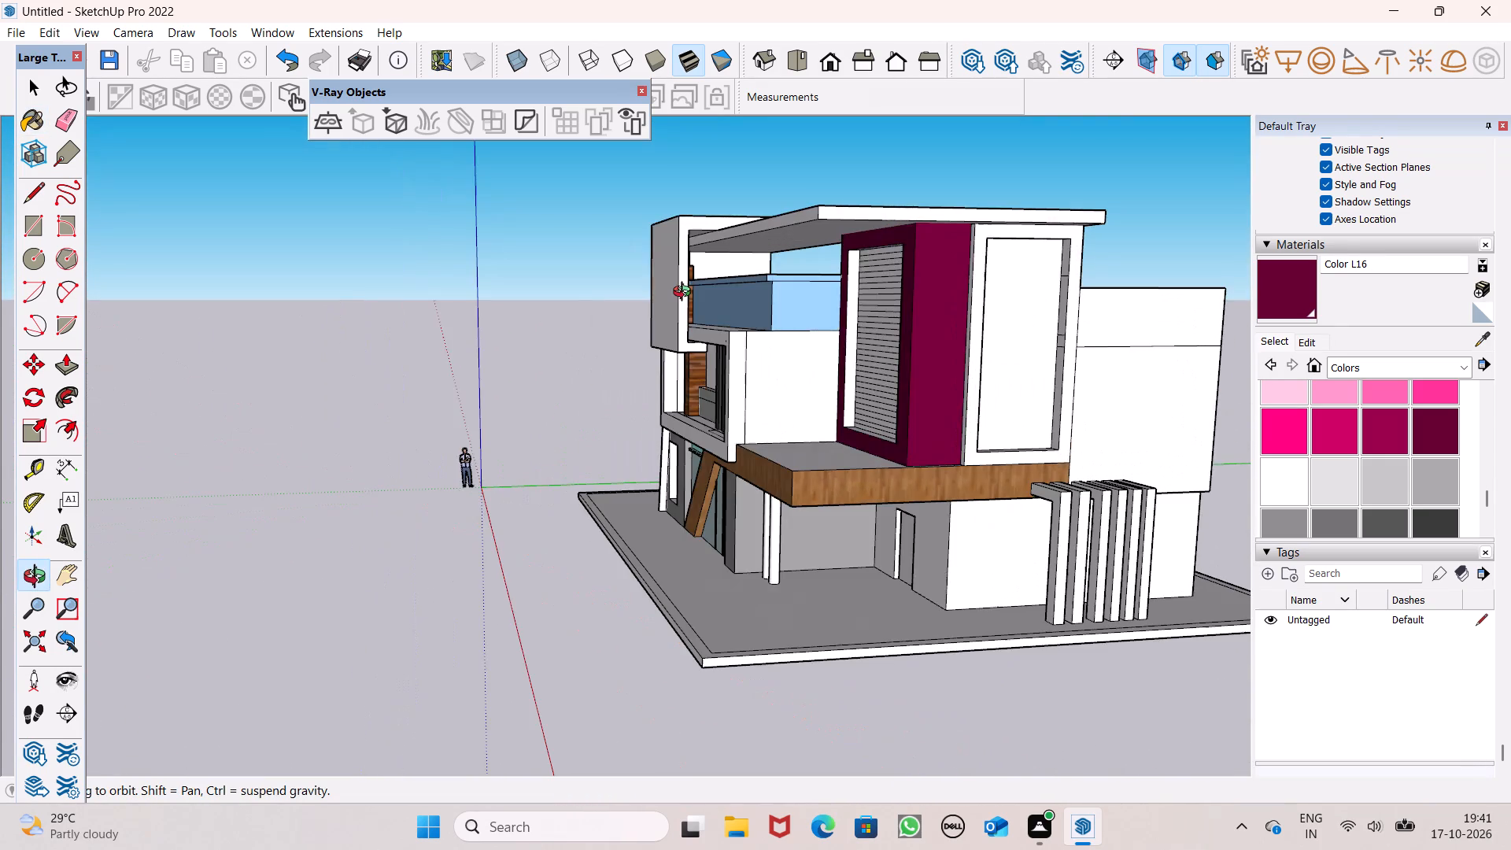
middle_click_drag(685, 294, 966, 296)
Paint individual louvre slats in the upper and middle parts of the panel with Color L16.
scroll(966, 296, "up", 4)
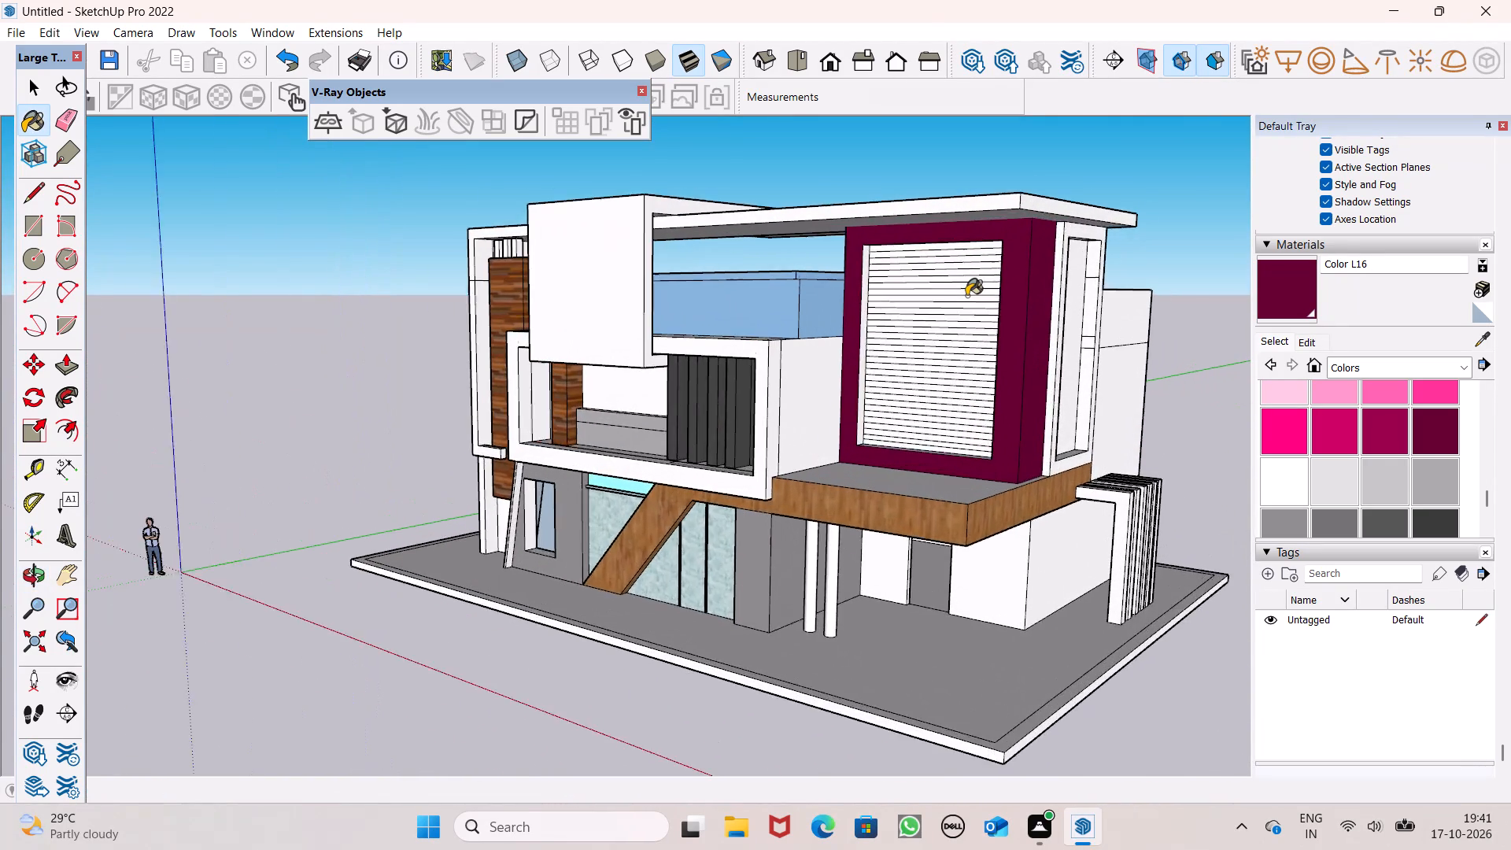
scroll(966, 296, "up", 2)
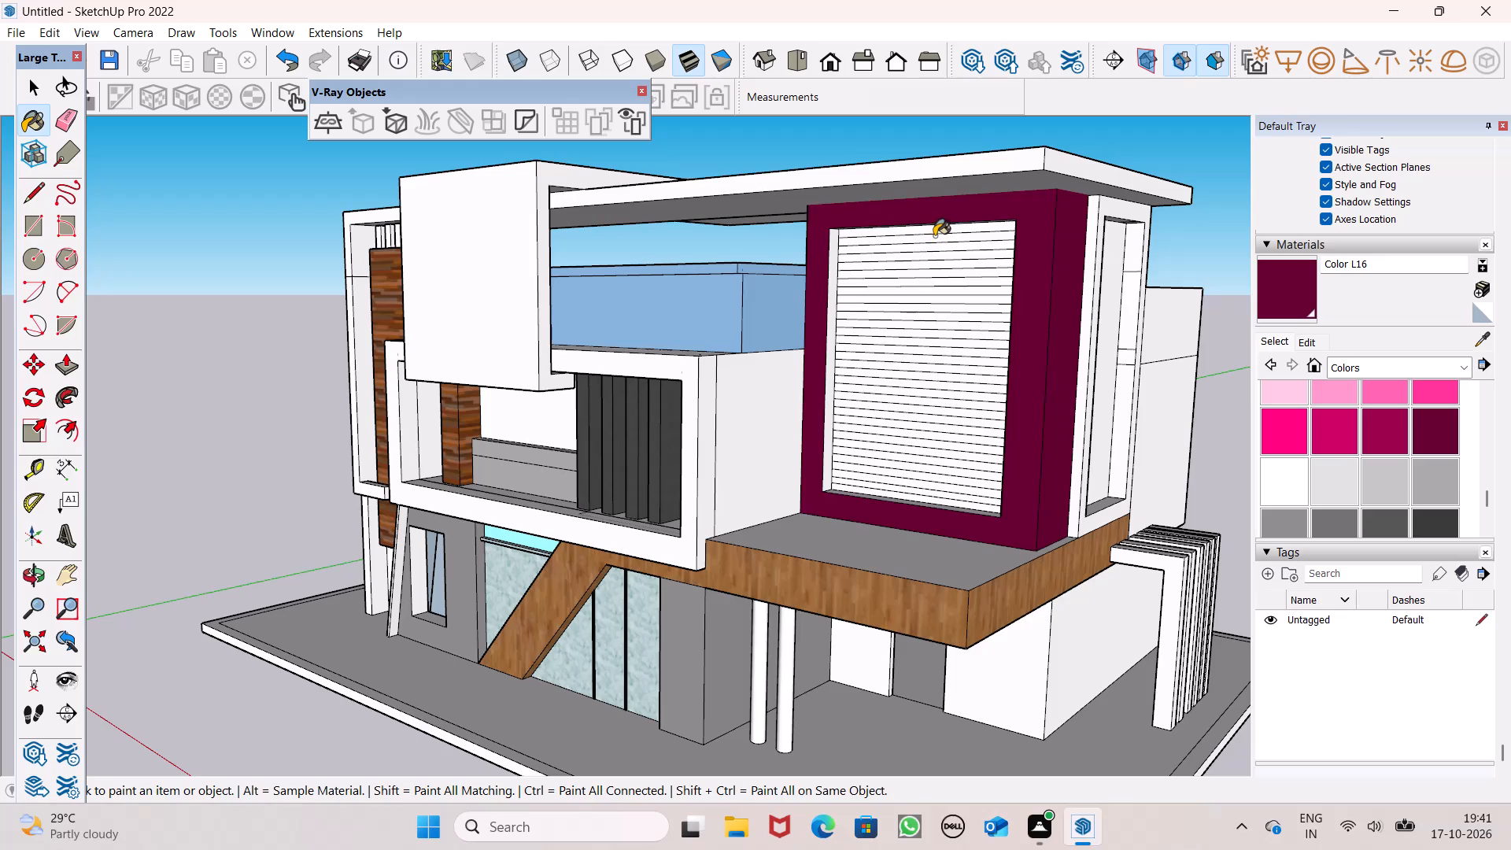
triple_click(934, 236)
double_click(934, 248)
left_click(934, 265)
left_click(934, 272)
left_click_drag(934, 284, 934, 294)
left_click(934, 305)
left_click(936, 324)
left_click(936, 330)
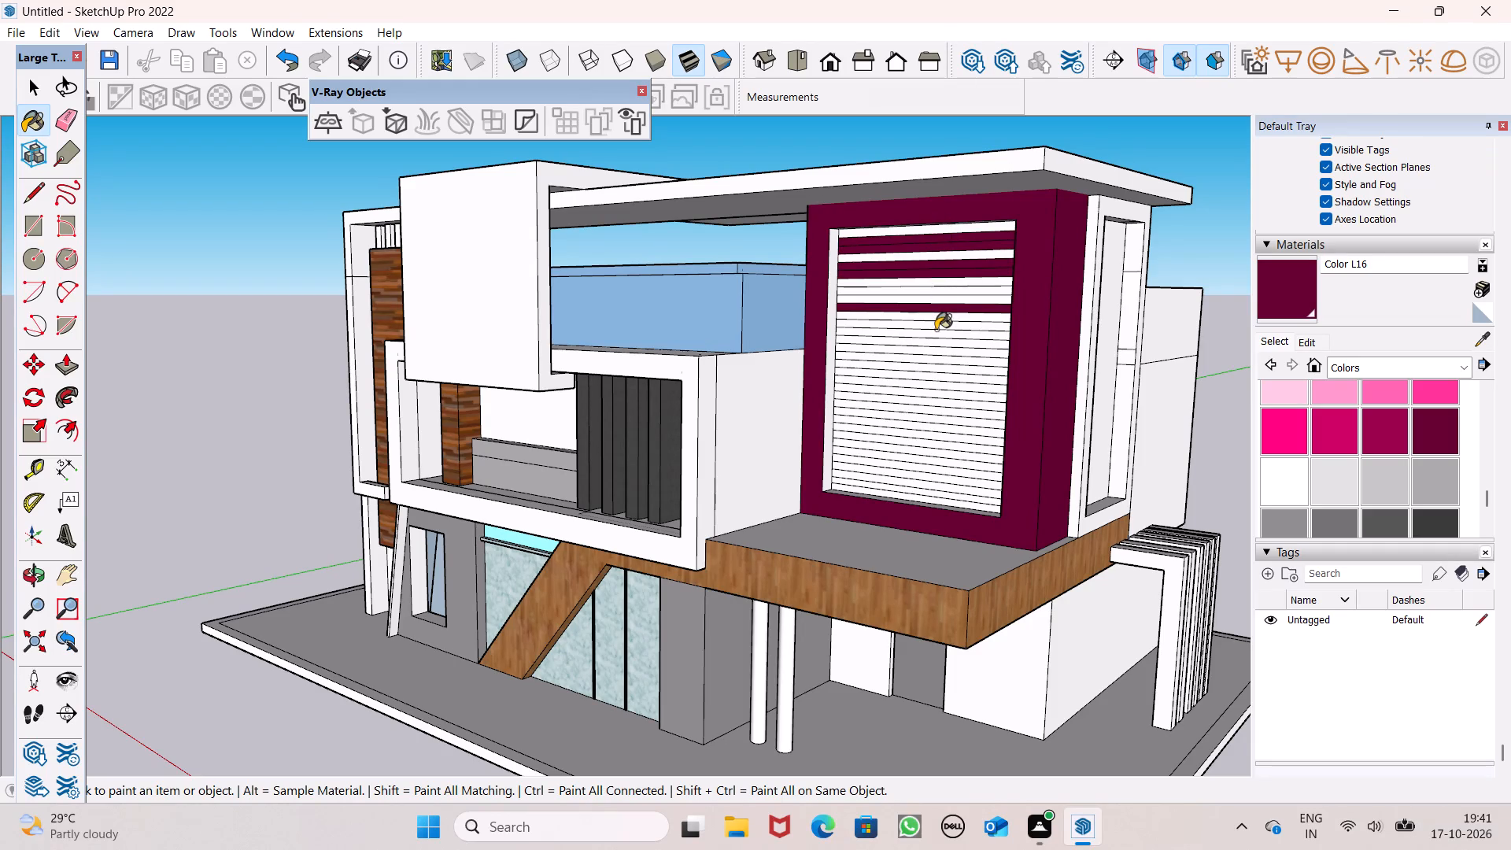
left_click_drag(934, 351, 934, 358)
left_click(931, 366)
left_click(929, 374)
left_click_drag(929, 397, 933, 445)
left_click(928, 441)
left_click(941, 422)
double_click(956, 397)
left_click(958, 408)
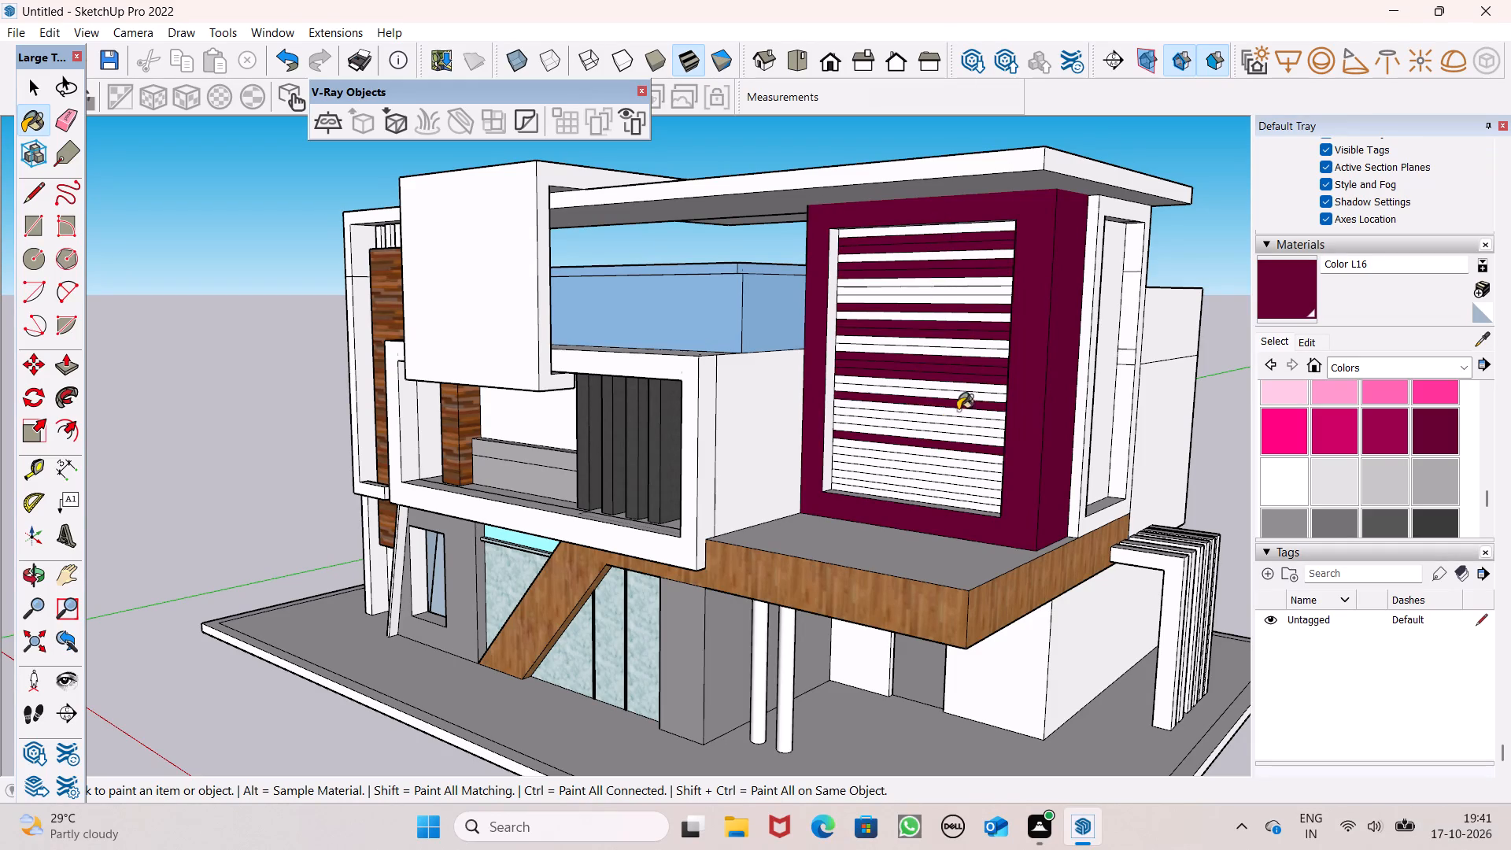
Paint more louvre slats from the middle down to the lower part of the panel with Color L16.
left_click_drag(958, 416, 962, 424)
double_click(957, 423)
double_click(956, 431)
left_click(951, 442)
left_click_drag(949, 454, 942, 456)
double_click(940, 456)
double_click(934, 461)
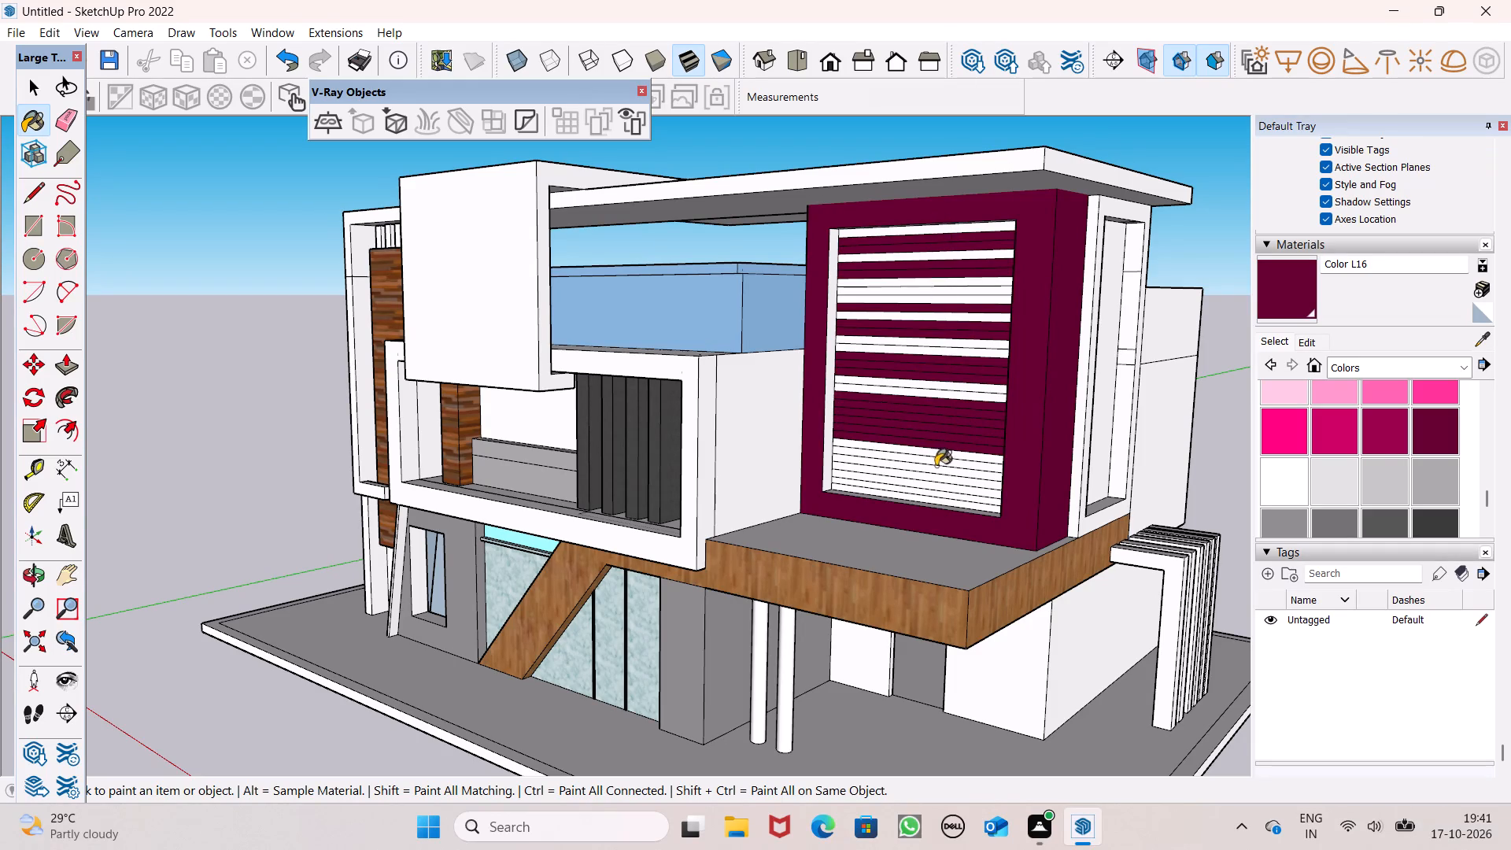
left_click(931, 474)
left_click(929, 479)
triple_click(927, 486)
double_click(923, 490)
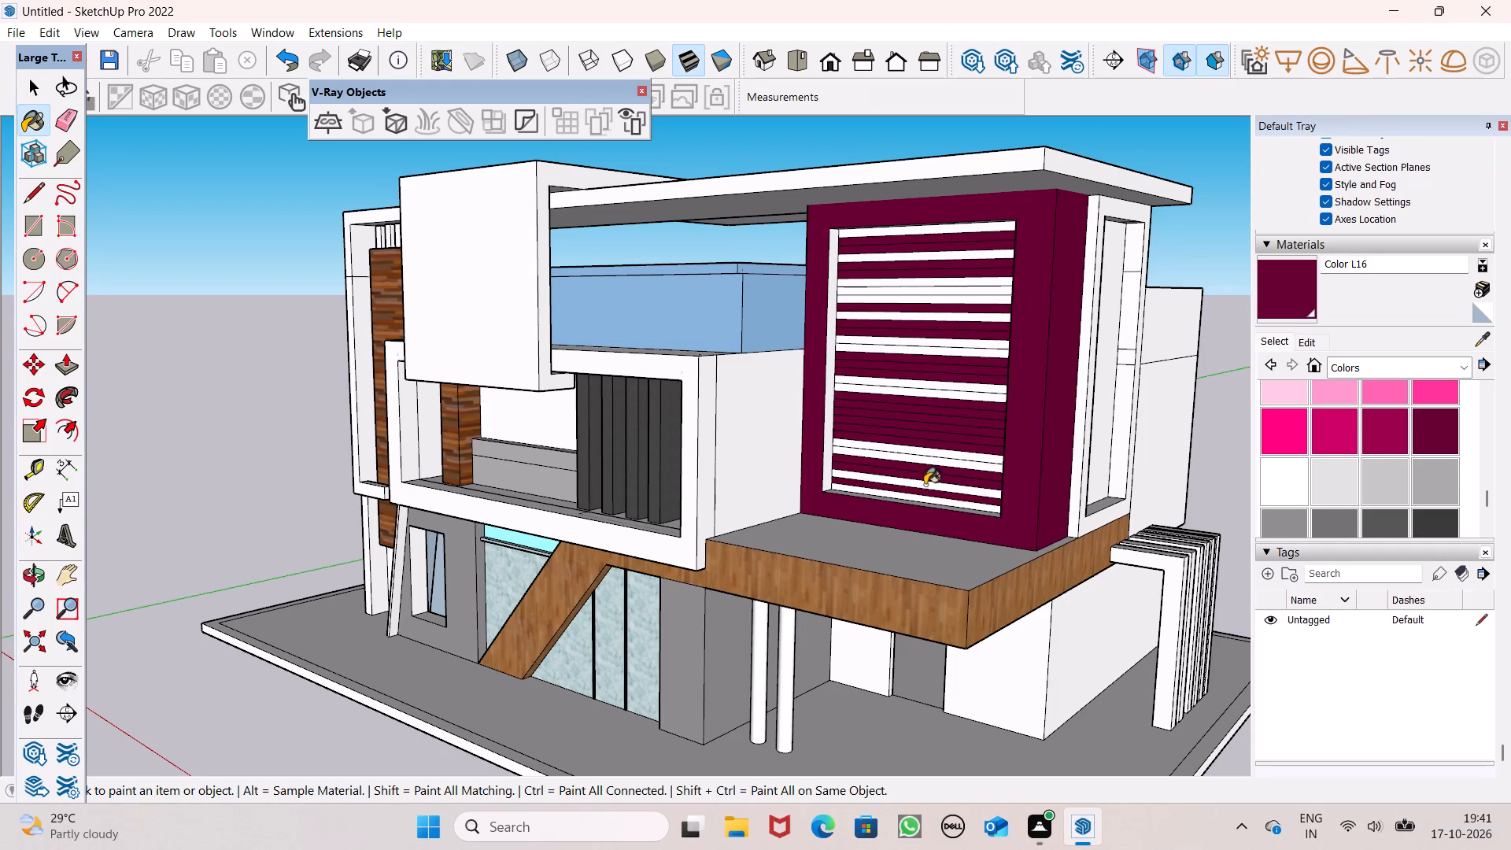
Paint the remaining white louvre slats in the lower half of the panel with Color L16.
middle_click_drag(919, 489, 970, 493)
scroll(965, 487, "up", 8)
middle_click(965, 486)
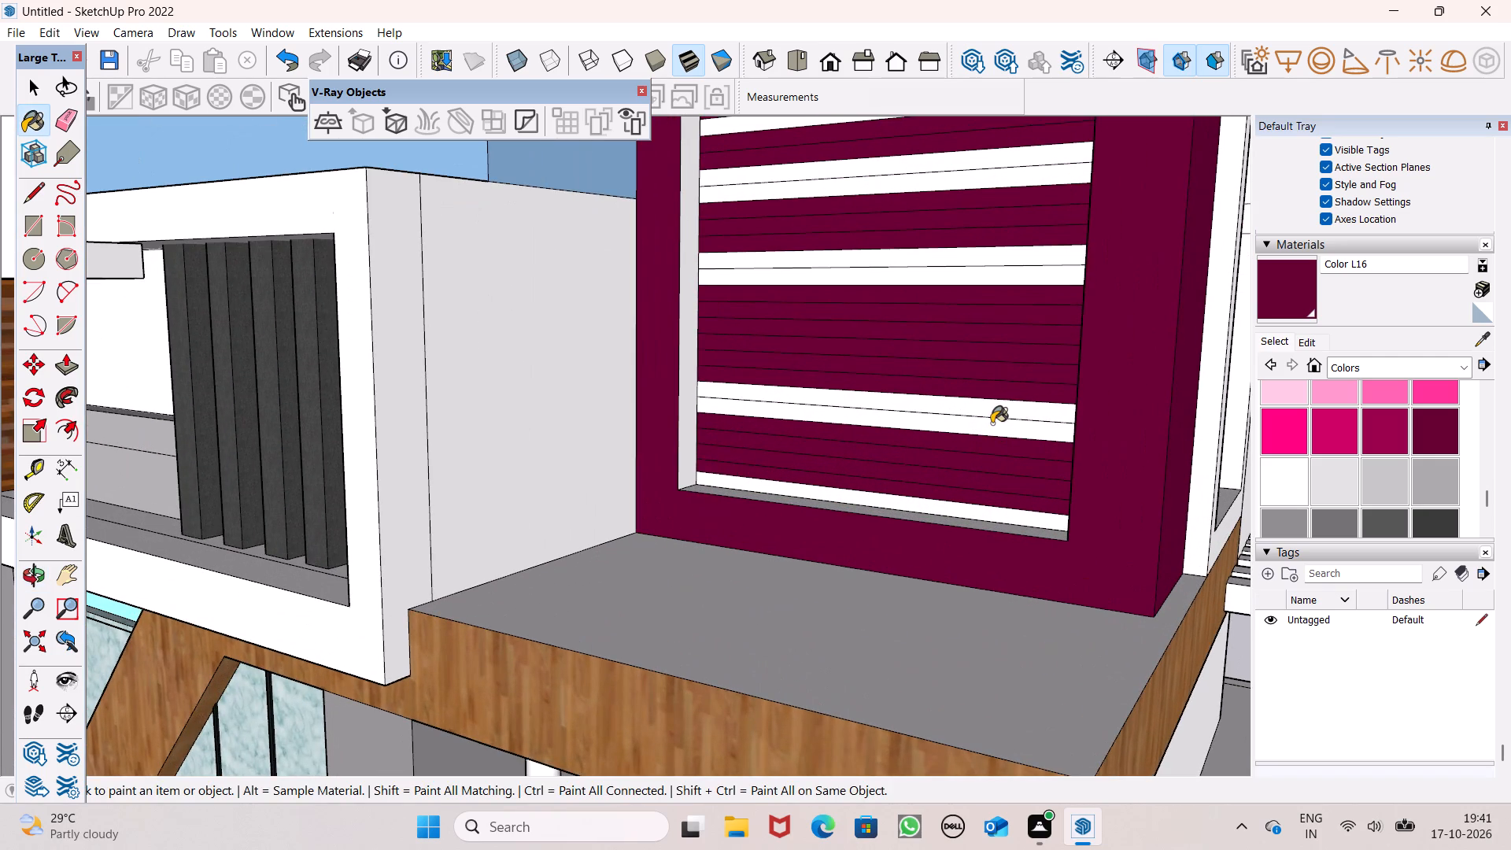
left_click(992, 423)
left_click(1000, 413)
left_click_drag(1011, 411, 1013, 422)
left_click(1039, 282)
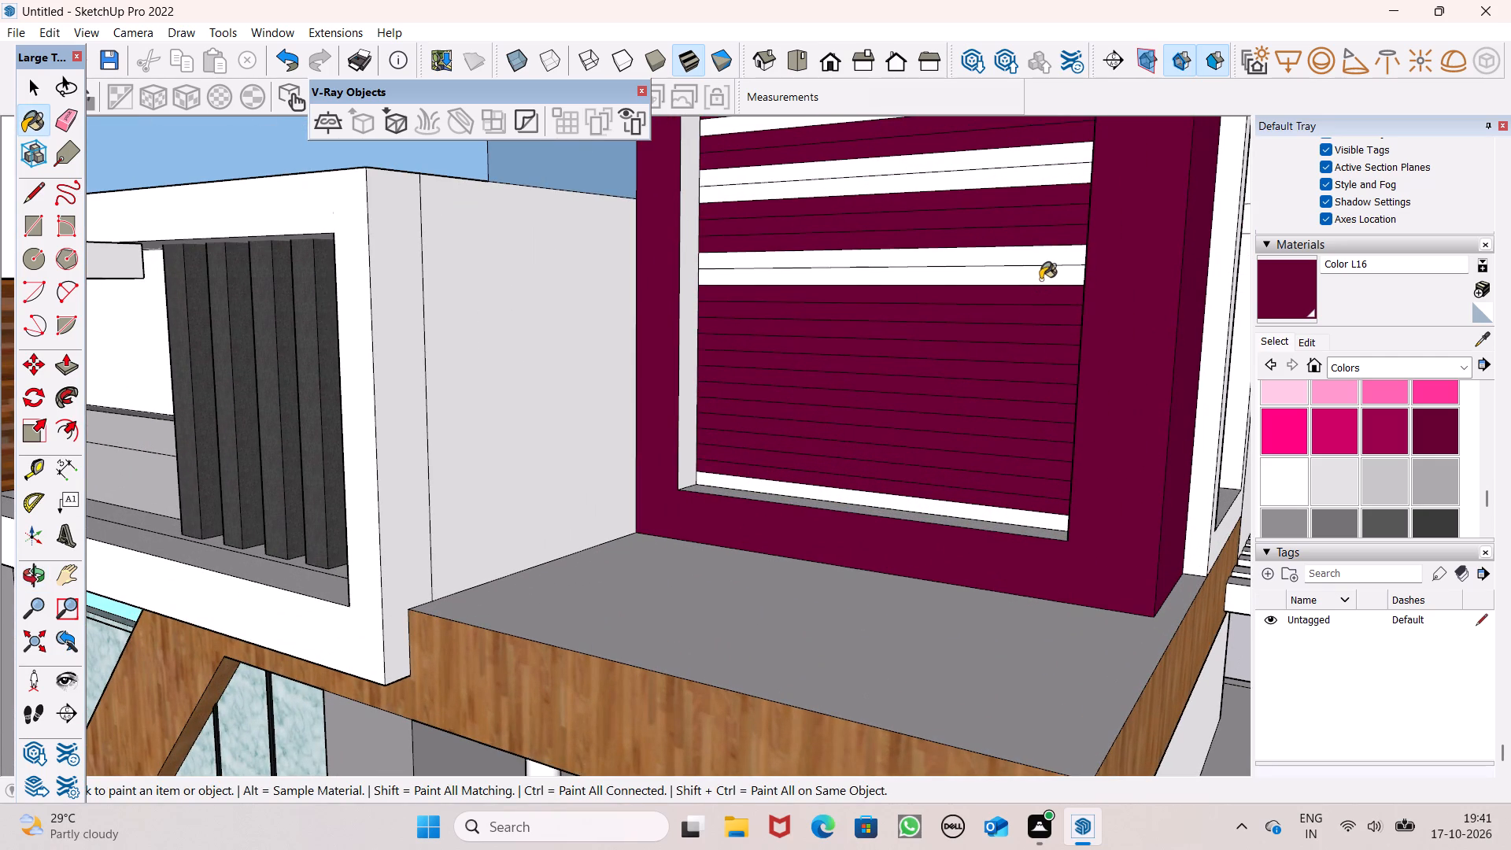
left_click(1041, 273)
left_click(1047, 264)
left_click(1050, 264)
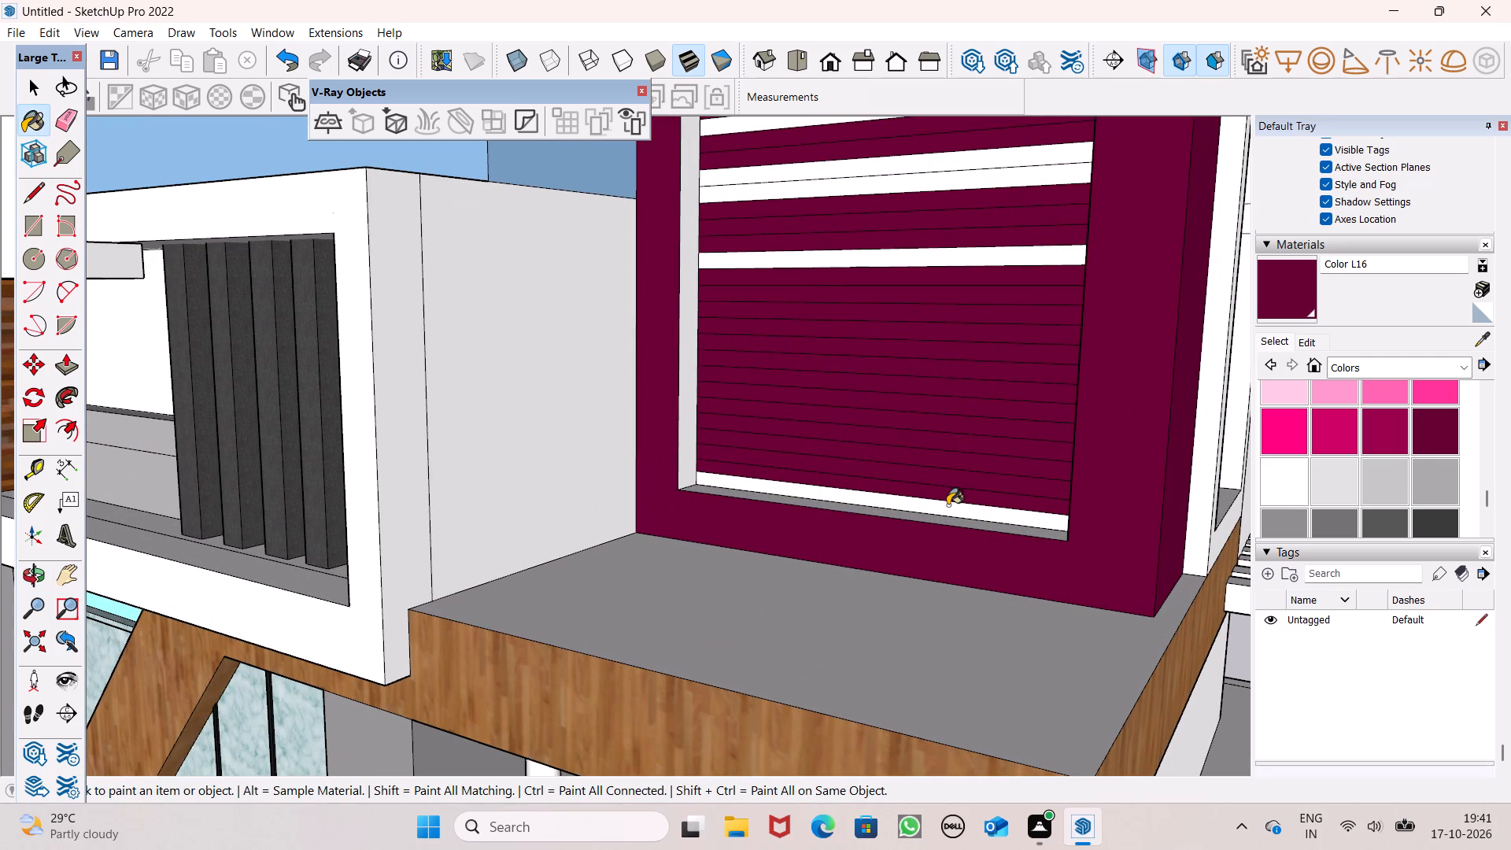
left_click(948, 505)
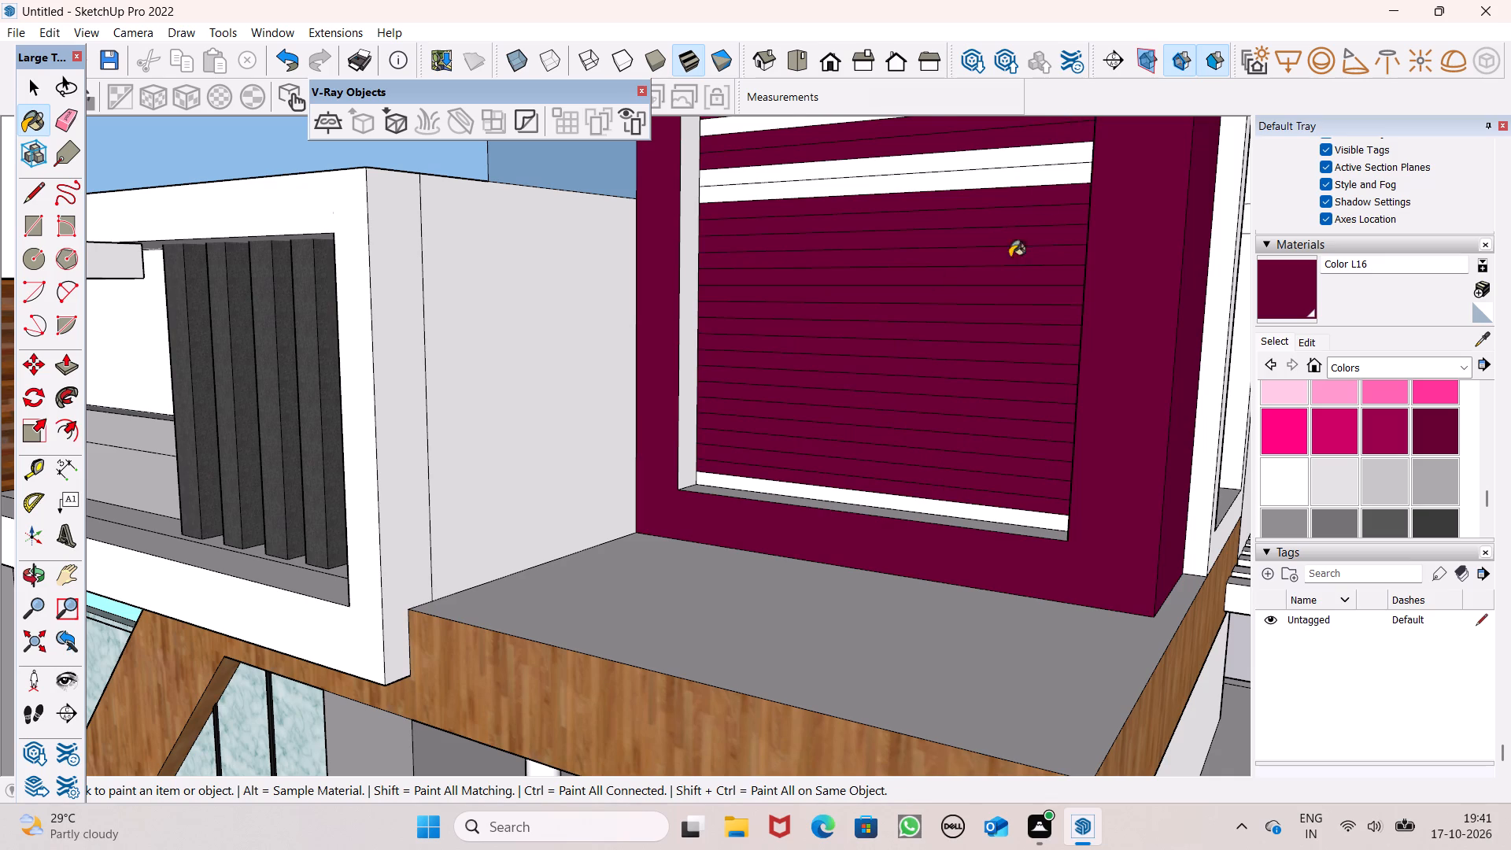
Paint the remaining white louvre slats in the upper half of the panel with Color L16.
scroll(977, 304, "down", 11)
scroll(969, 190, "up", 3)
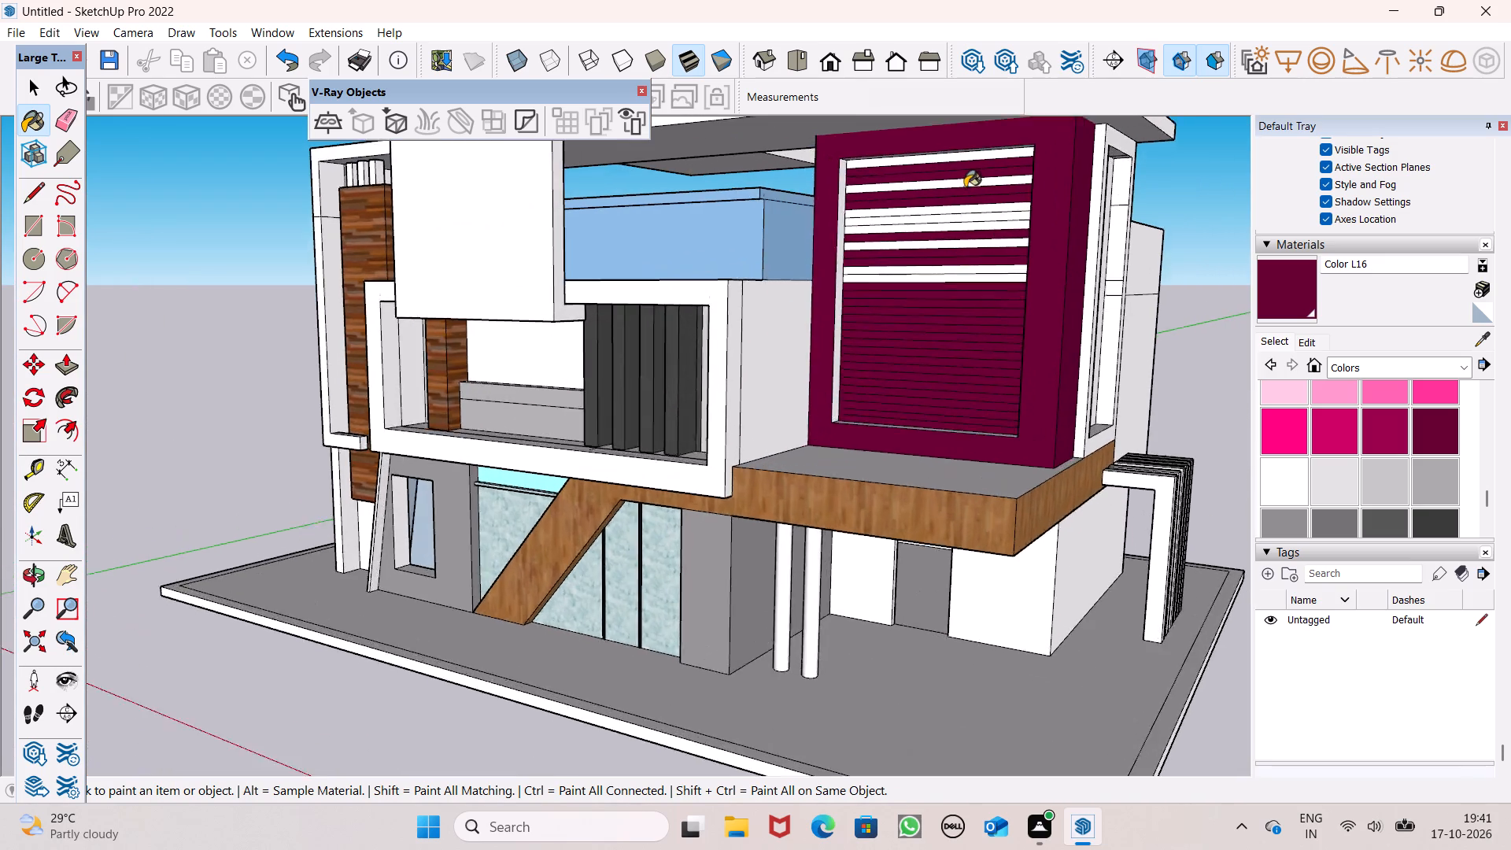
scroll(965, 187, "up", 4)
scroll(907, 369, "down", 5)
scroll(919, 235, "up", 11)
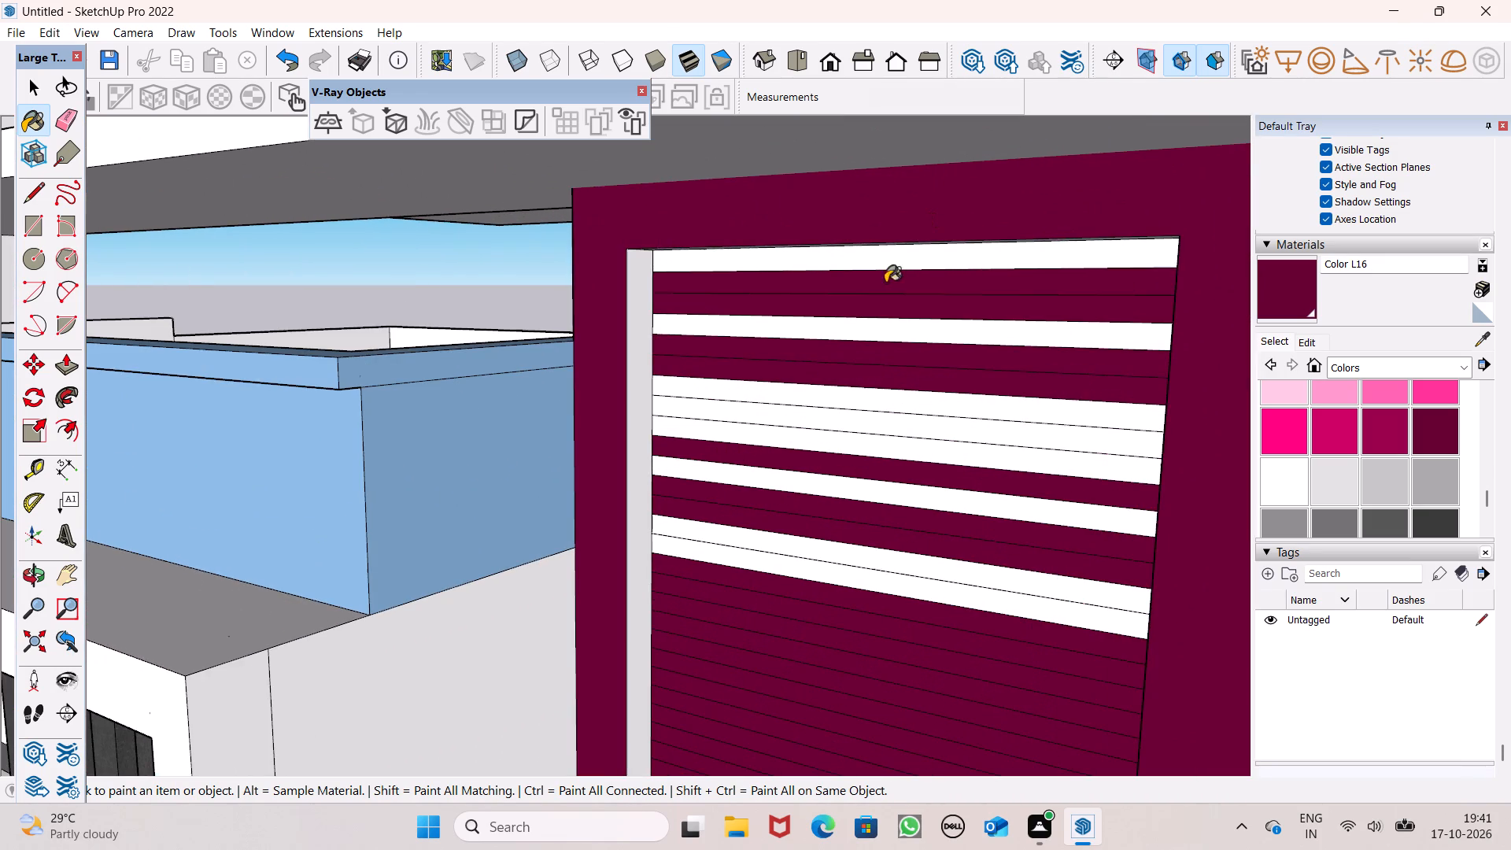
left_click(886, 258)
left_click_drag(873, 299, 873, 309)
left_click_drag(866, 322, 865, 329)
left_click(863, 333)
left_click_drag(839, 380, 836, 394)
left_click_drag(830, 395, 823, 412)
left_click(823, 414)
left_click(818, 423)
left_click(819, 430)
left_click(819, 441)
left_click_drag(812, 449, 807, 470)
left_click(805, 478)
left_click(808, 490)
left_click_drag(786, 539, 785, 549)
left_click(785, 541)
left_click(778, 560)
Erase the stray short edge on the grey inner side reveal of the louvre panel's frame.
scroll(888, 309, "down", 13)
middle_click_drag(882, 394, 874, 435)
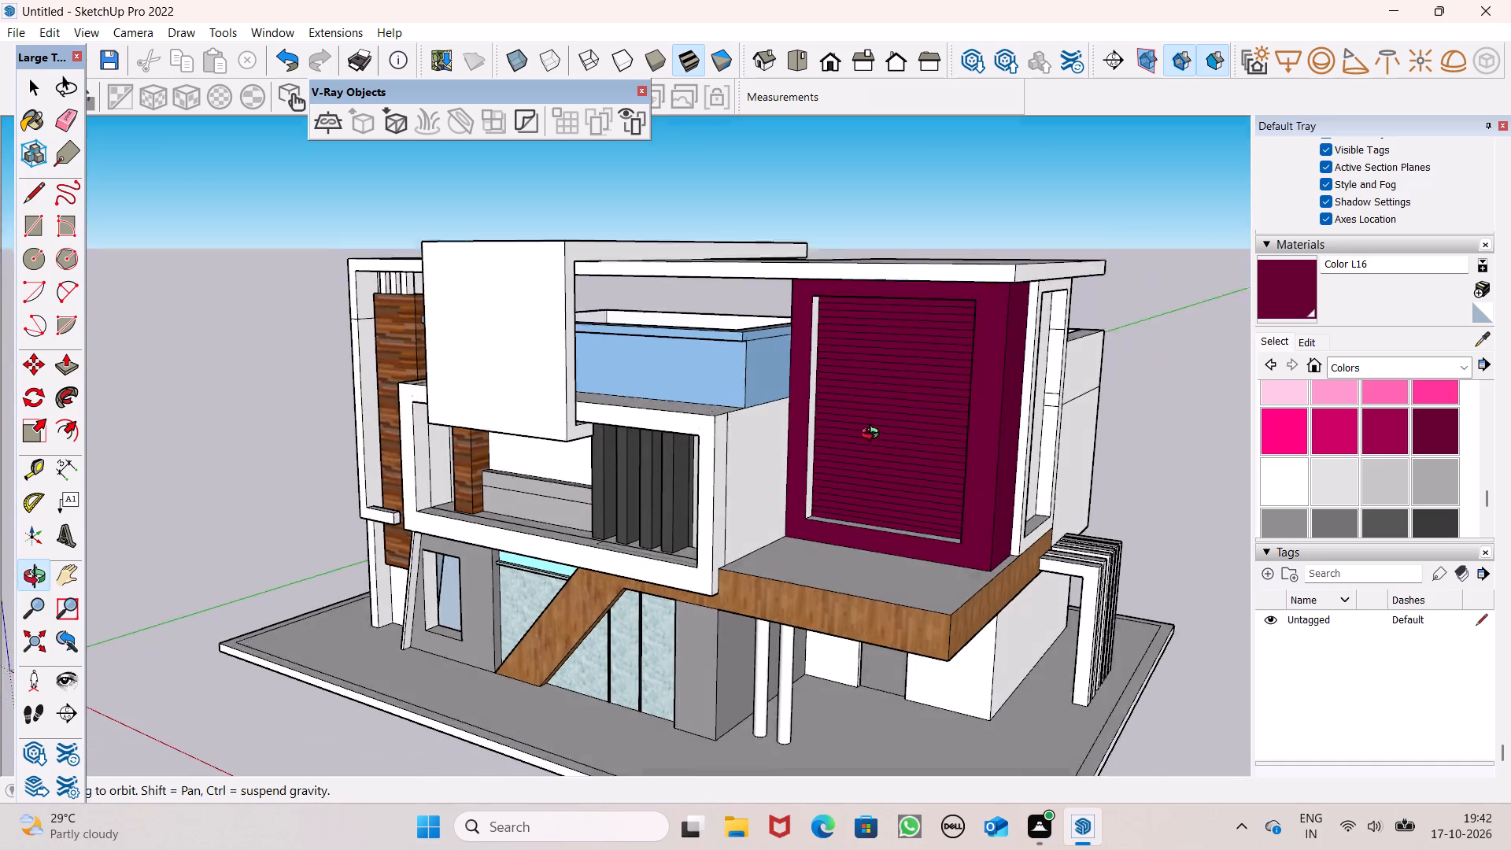
middle_click_drag(874, 435, 1166, 176)
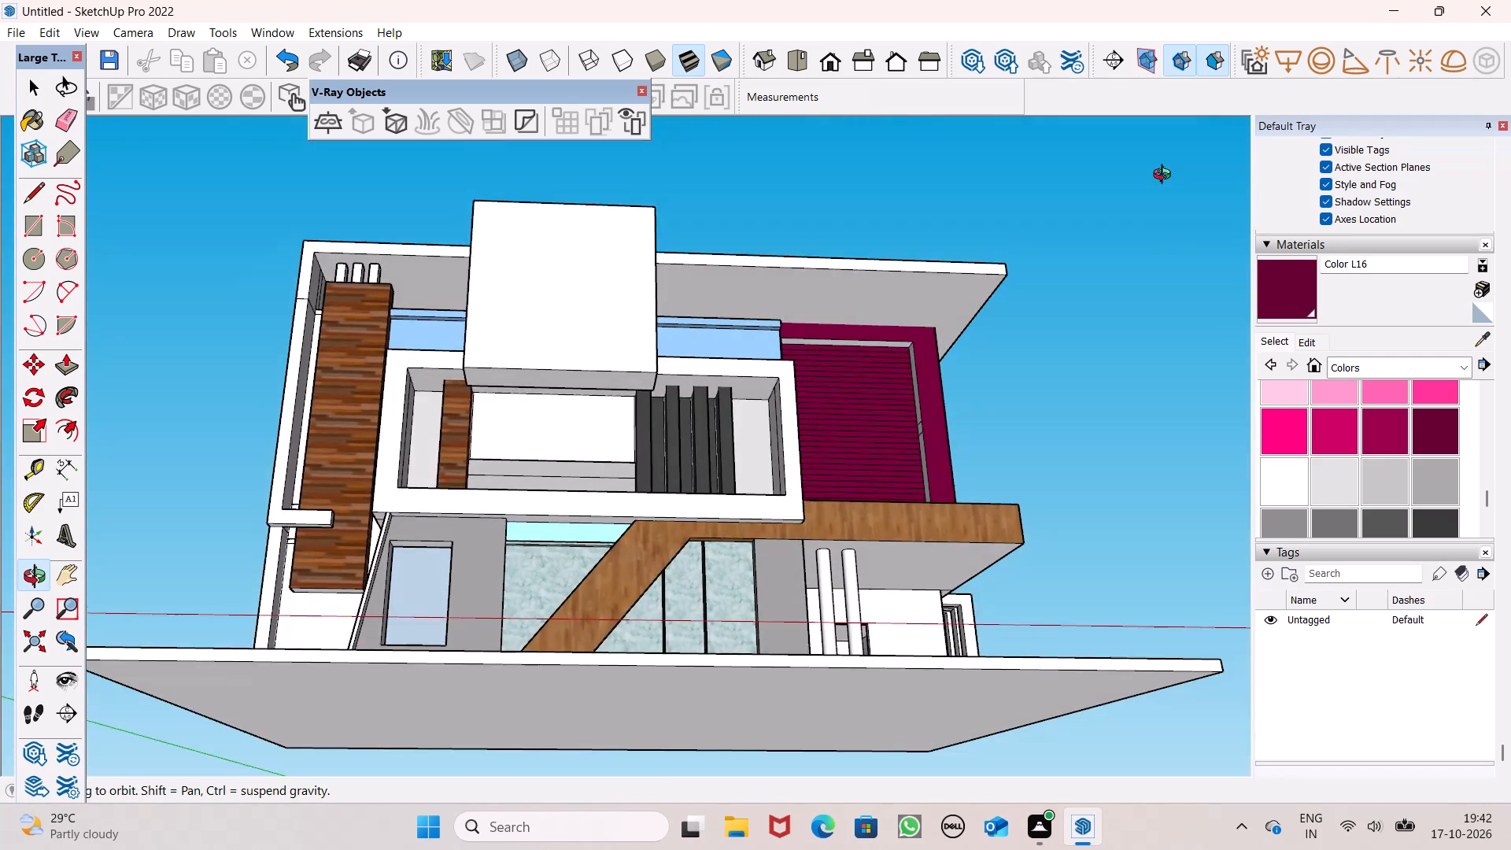
middle_click_drag(1166, 176, 1130, 197)
left_click(67, 105)
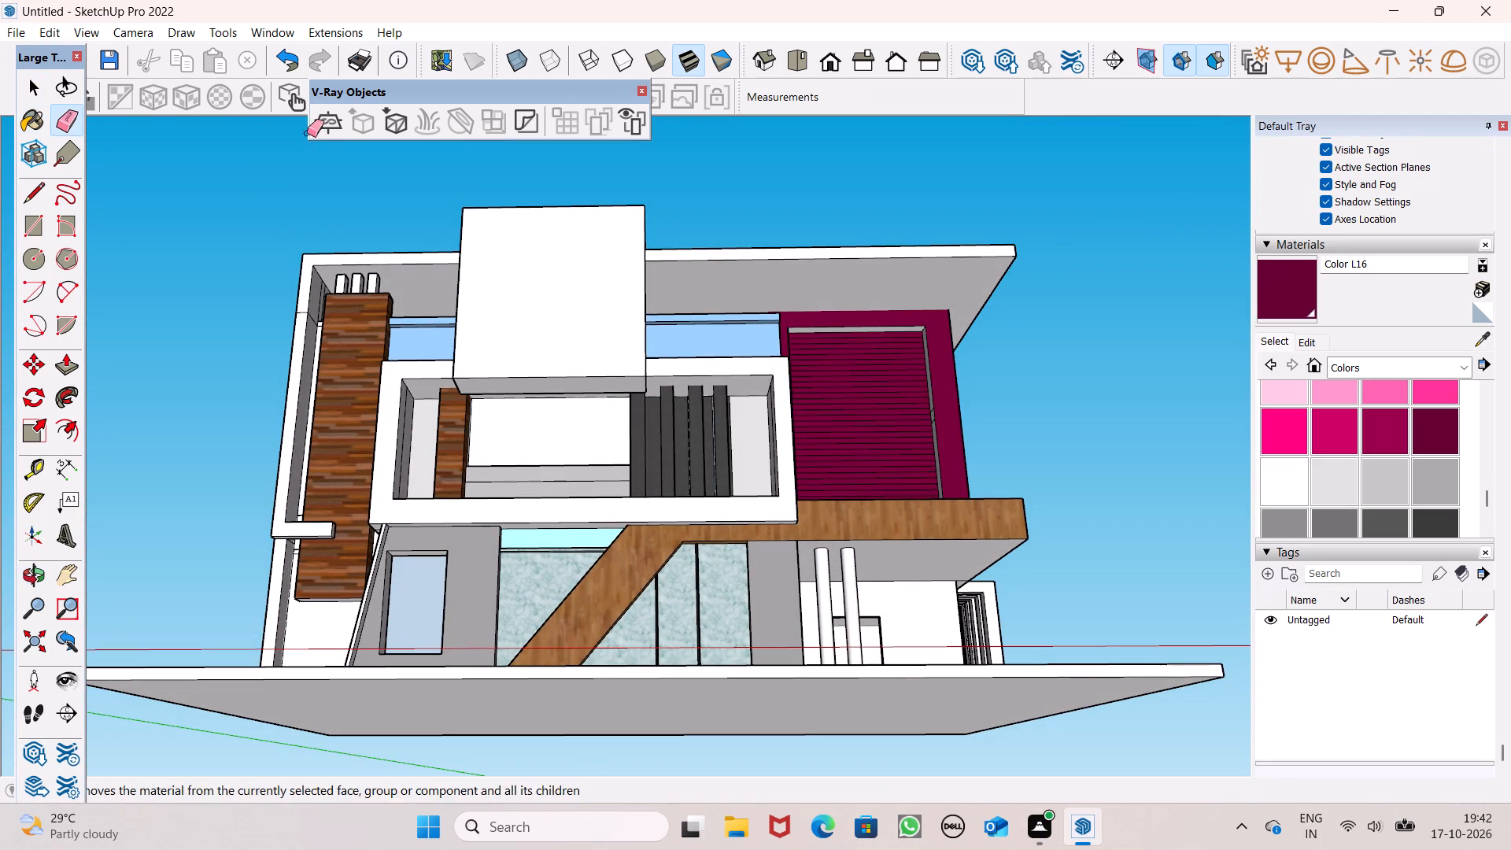
scroll(316, 135, "down", 4)
scroll(531, 209, "down", 3)
middle_click_drag(710, 368, 939, 515)
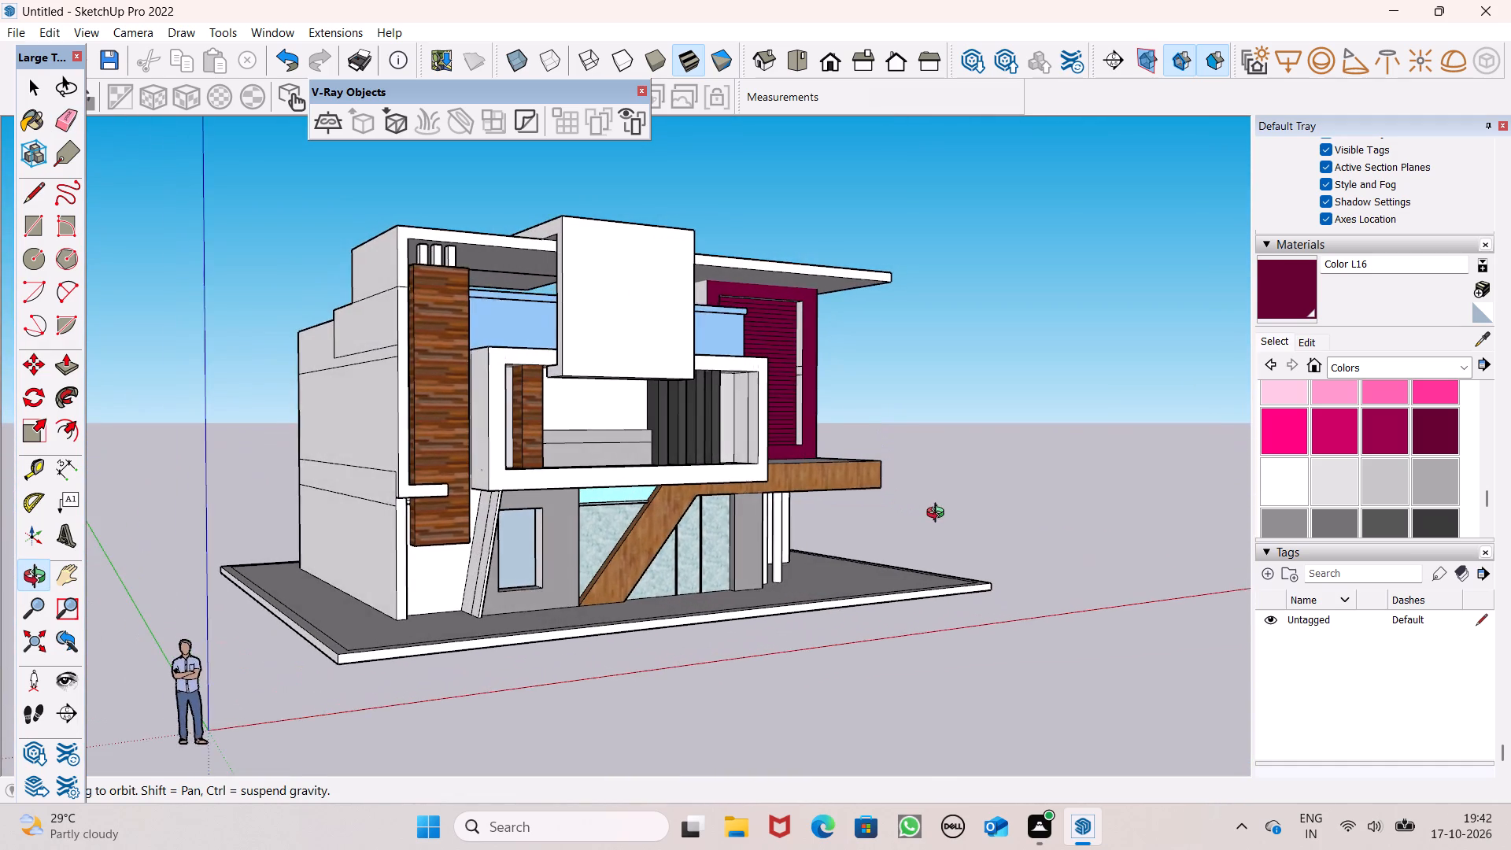
middle_click_drag(939, 515, 907, 549)
scroll(789, 402, "up", 13)
middle_click_drag(846, 387, 897, 456)
scroll(823, 349, "up", 5)
left_click_drag(891, 326, 884, 360)
left_click_drag(870, 371, 872, 400)
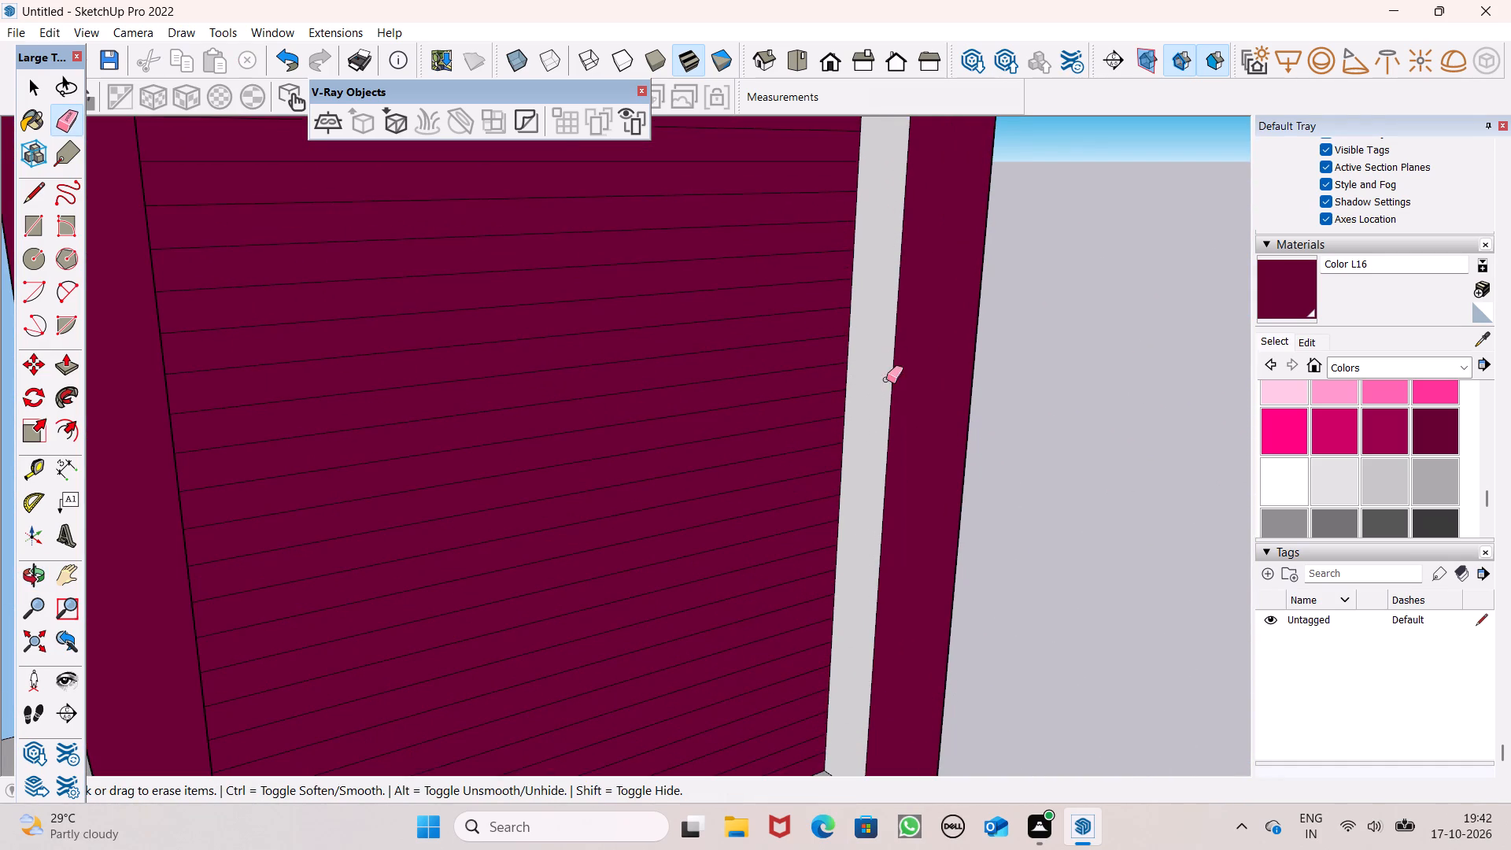
Edit the Color L16 material, setting its green value to 56 and blue value to 58.
scroll(993, 338, "down", 5)
left_click(1391, 366)
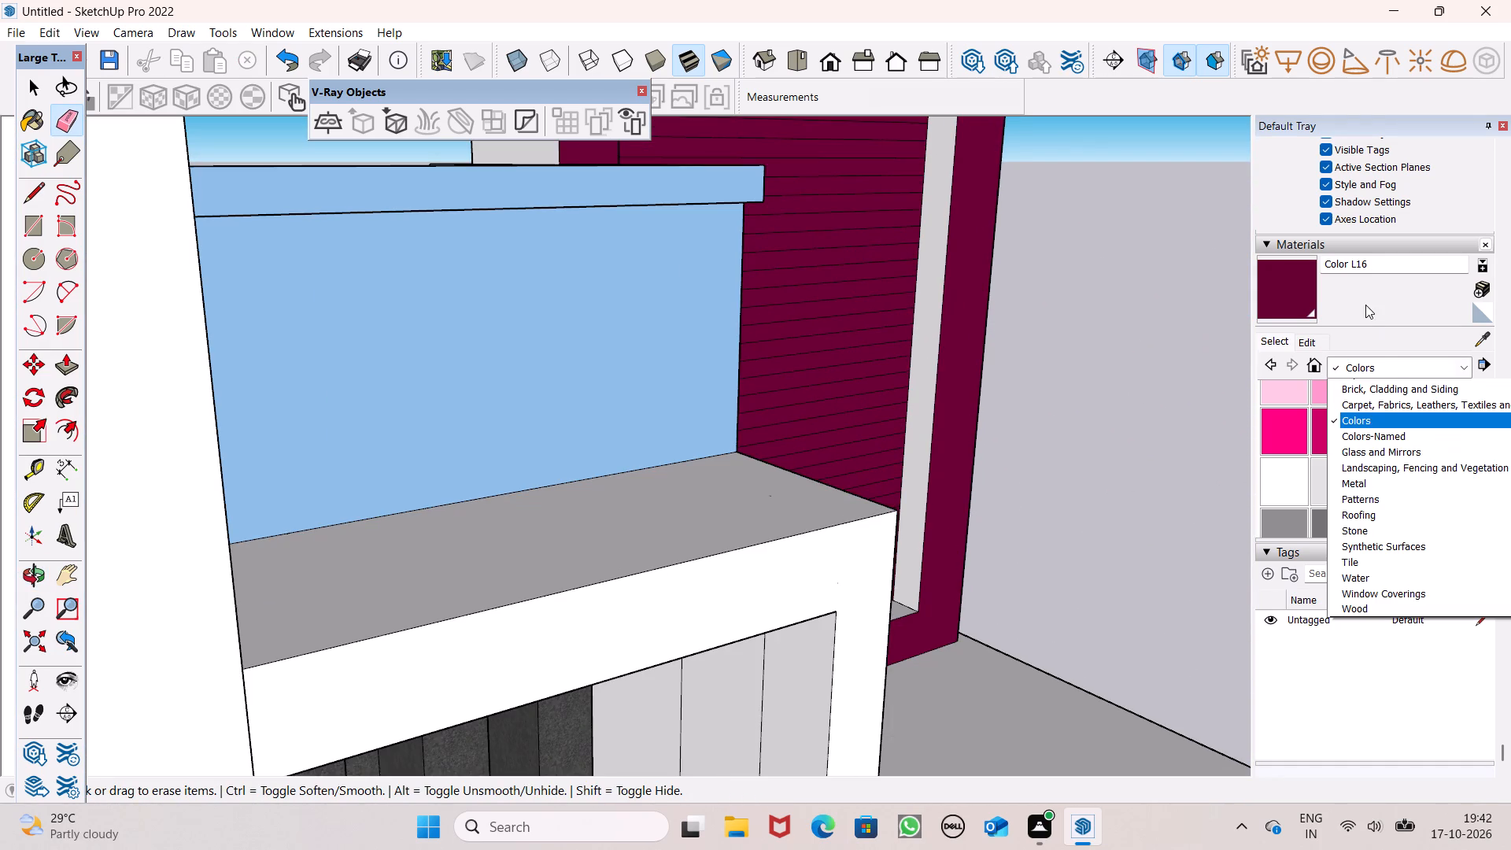
left_click(1307, 341)
scroll(1306, 268, "down", 4)
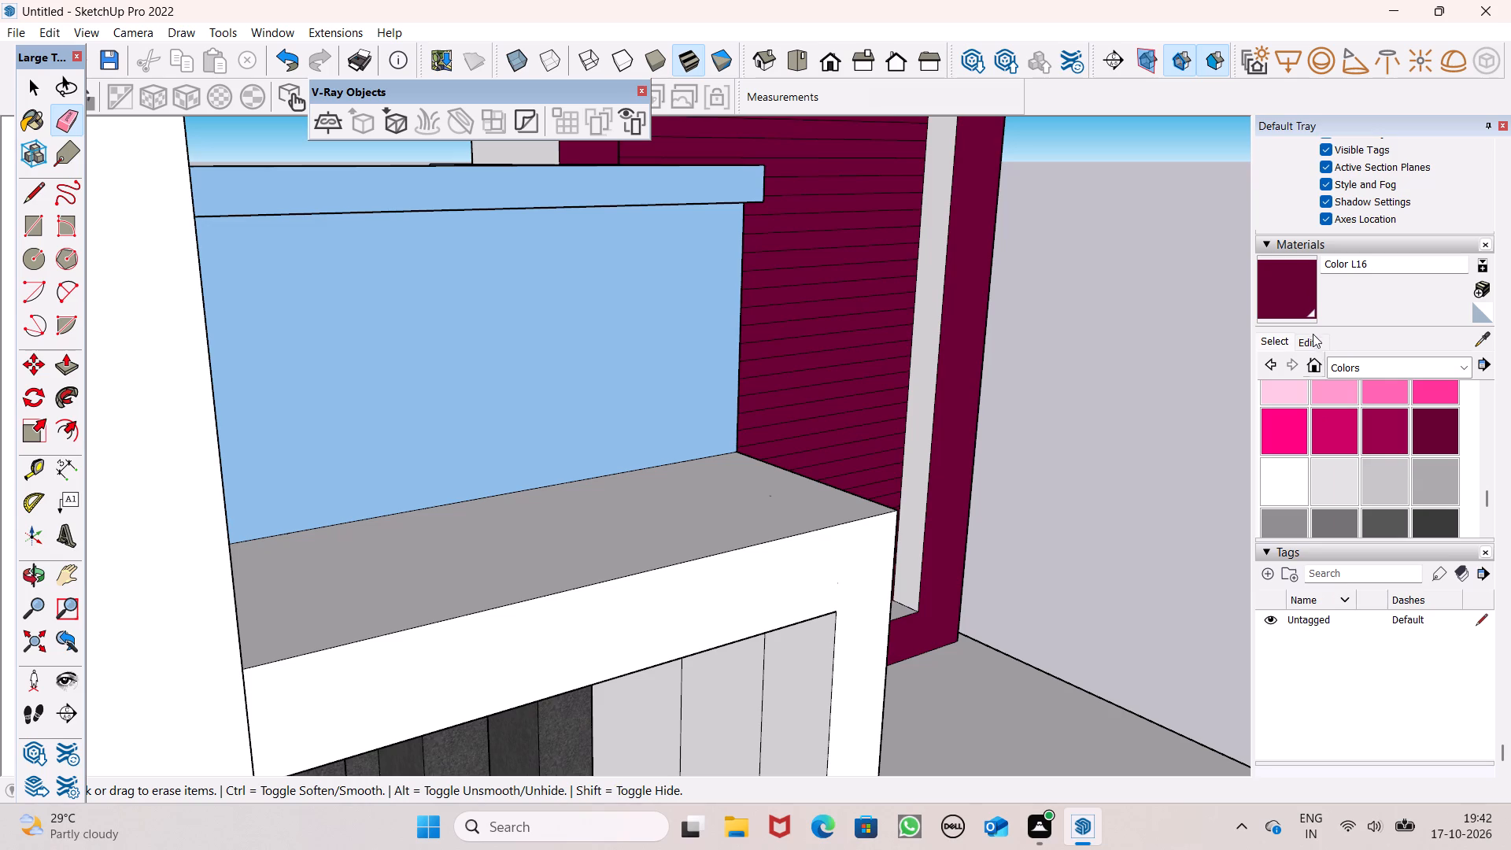
left_click(1312, 345)
scroll(817, 293, "down", 1)
middle_click_drag(932, 382, 705, 396)
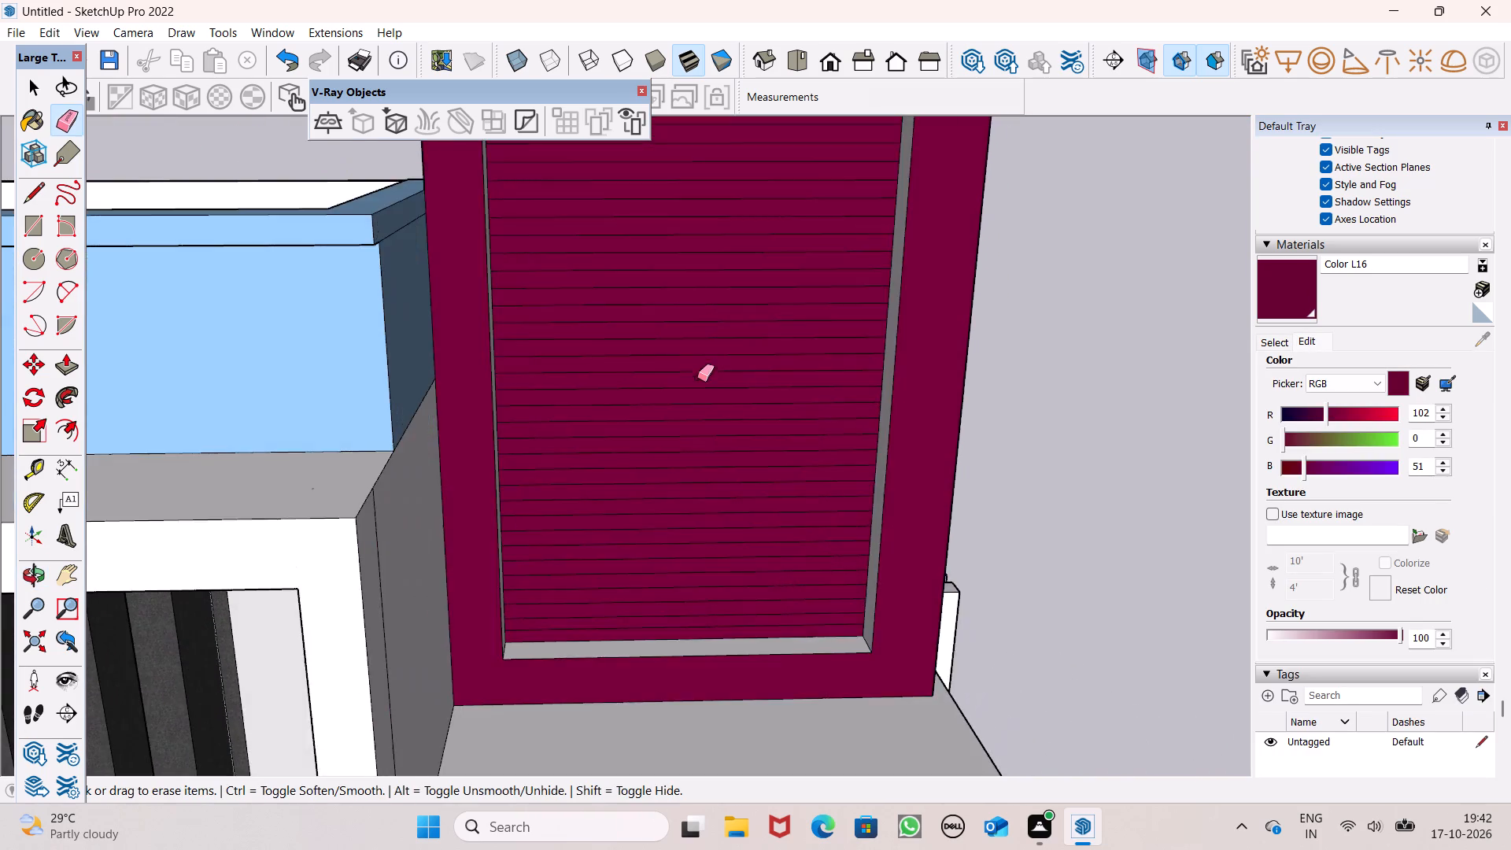
scroll(696, 373, "down", 4)
middle_click_drag(800, 414, 768, 347)
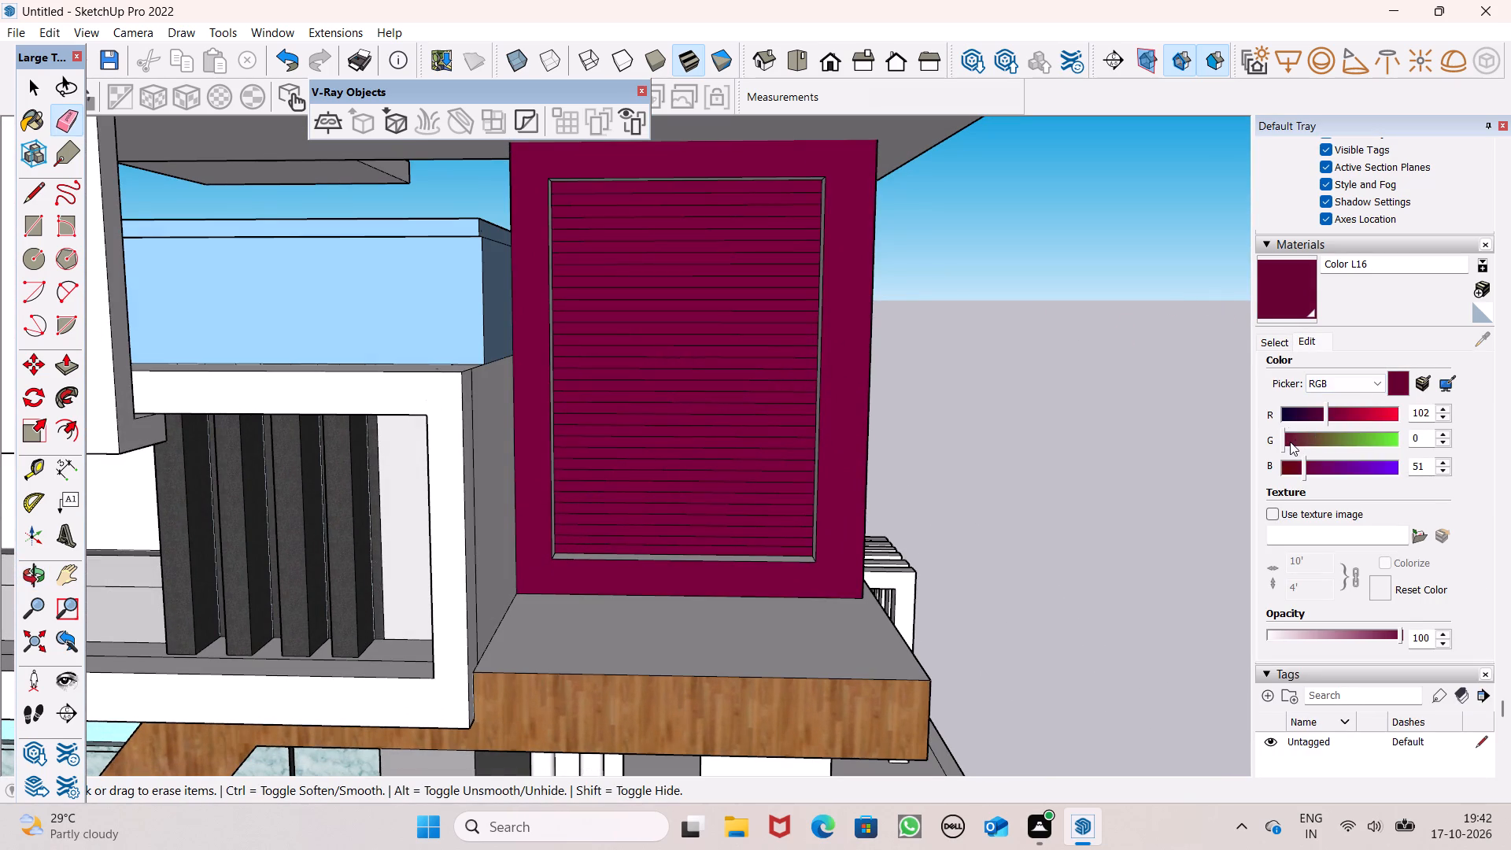
left_click_drag(1290, 442, 1301, 442)
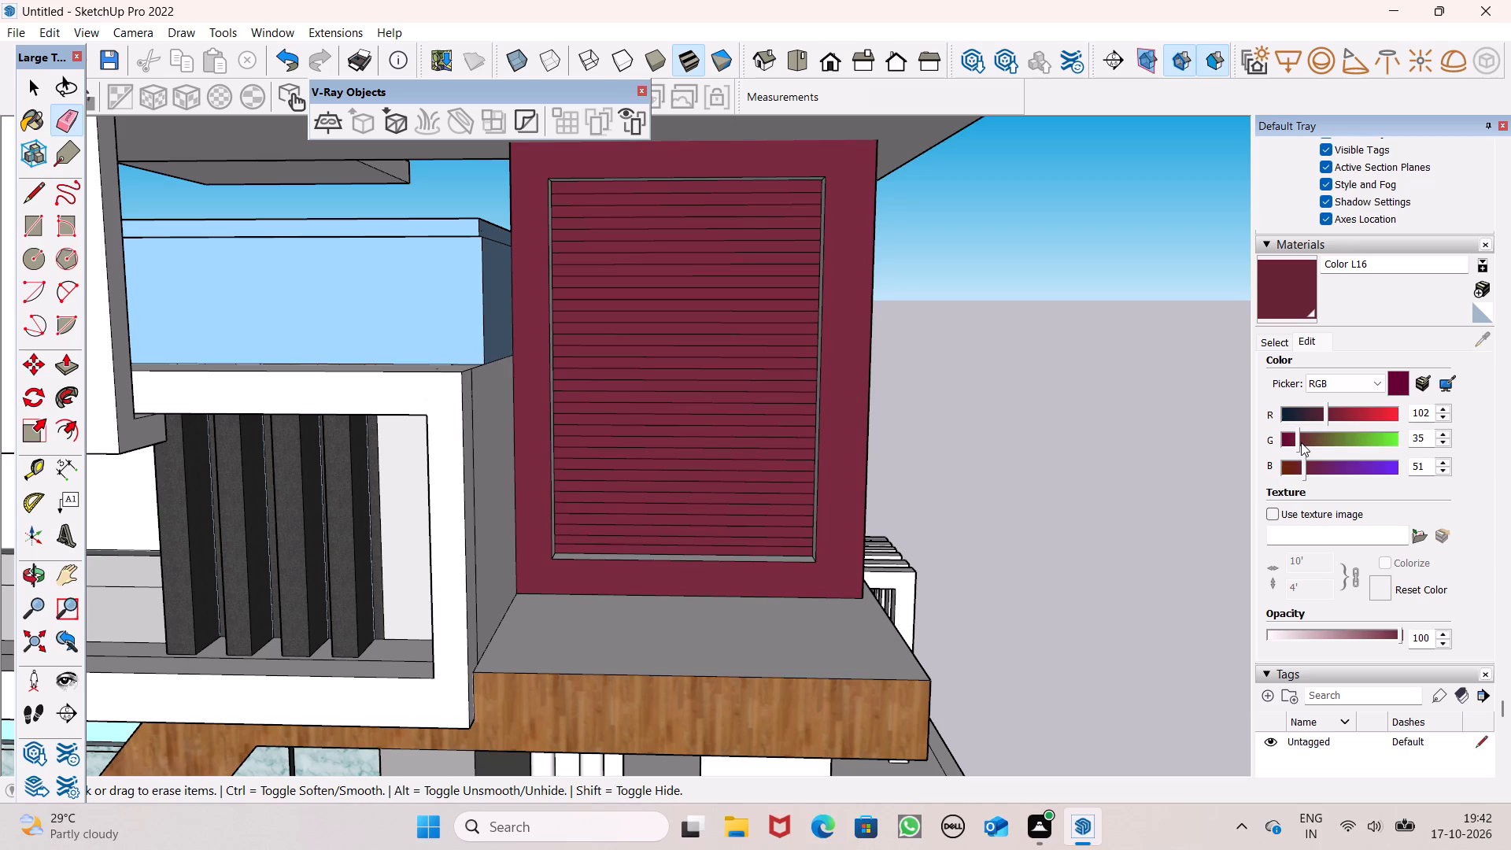
left_click_drag(1301, 442, 1310, 442)
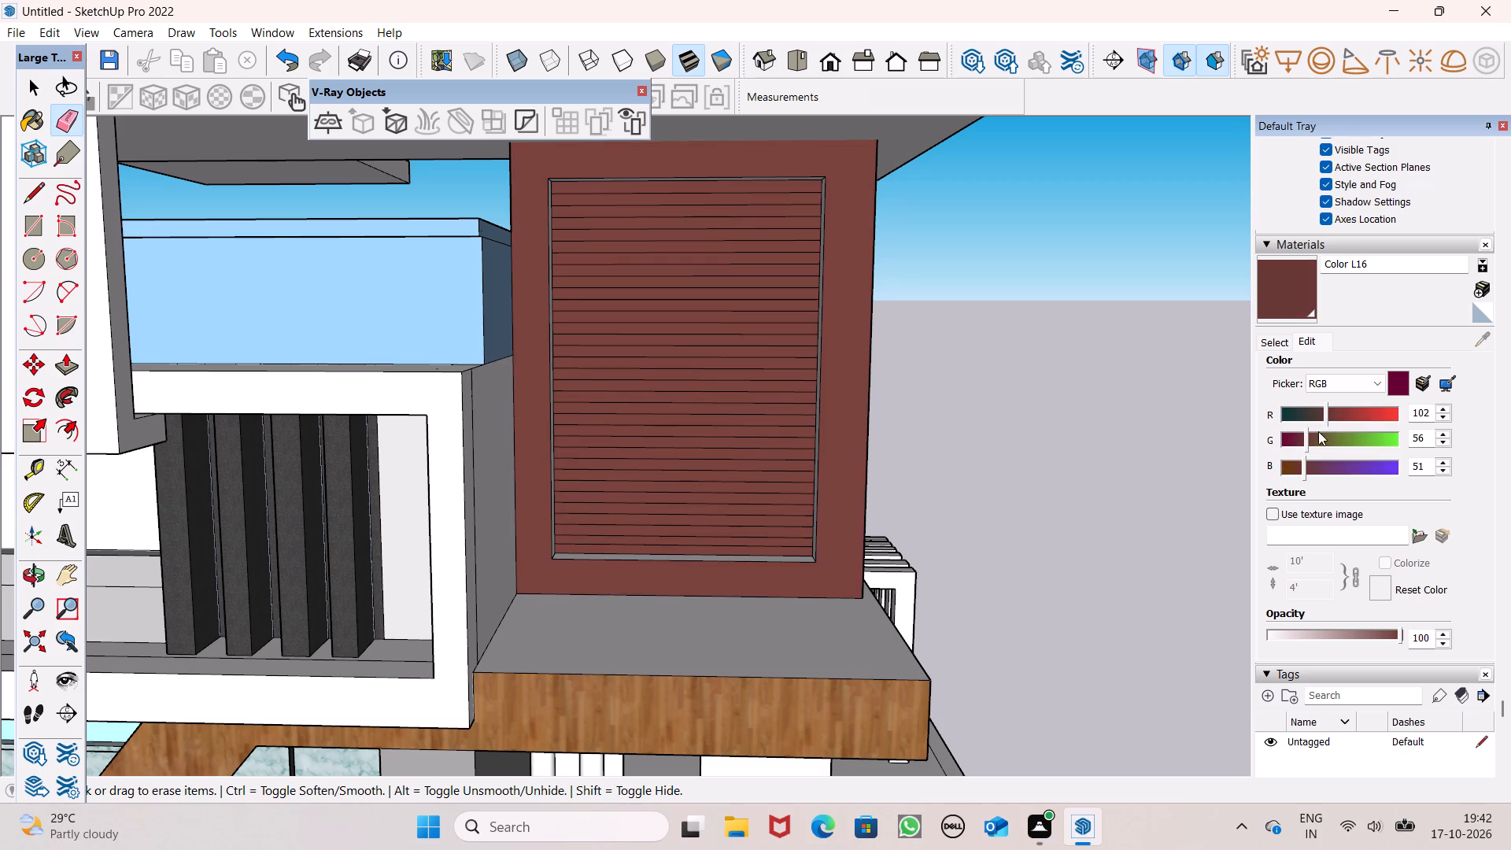
left_click_drag(1301, 467, 1313, 473)
left_click_drag(1313, 473, 1310, 475)
Darken the Color L16 material by setting its red value to 89 and green value to 47.
left_click(1303, 438)
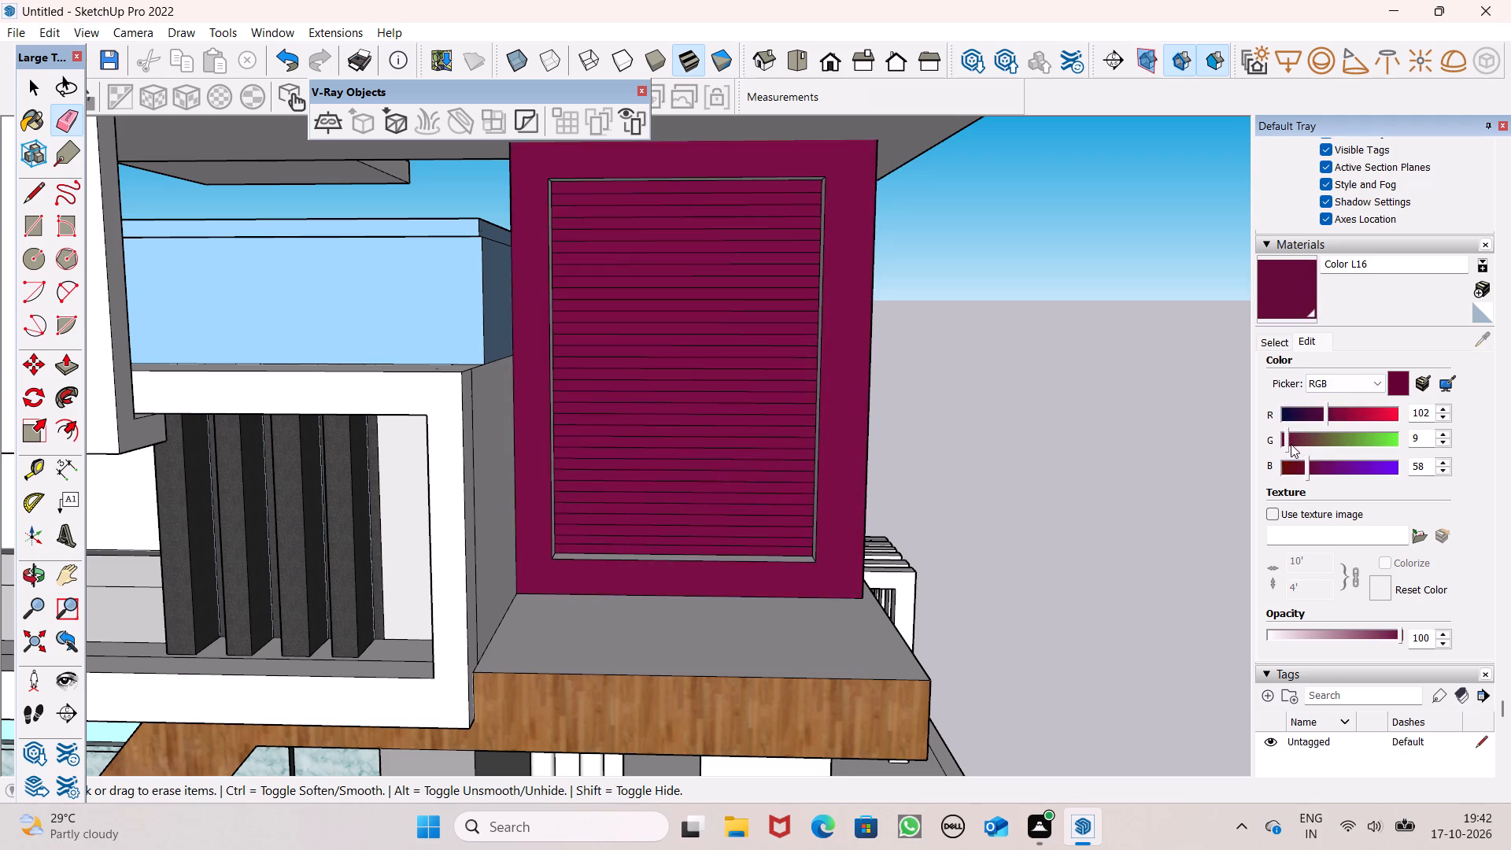
left_click_drag(1332, 423, 1335, 425)
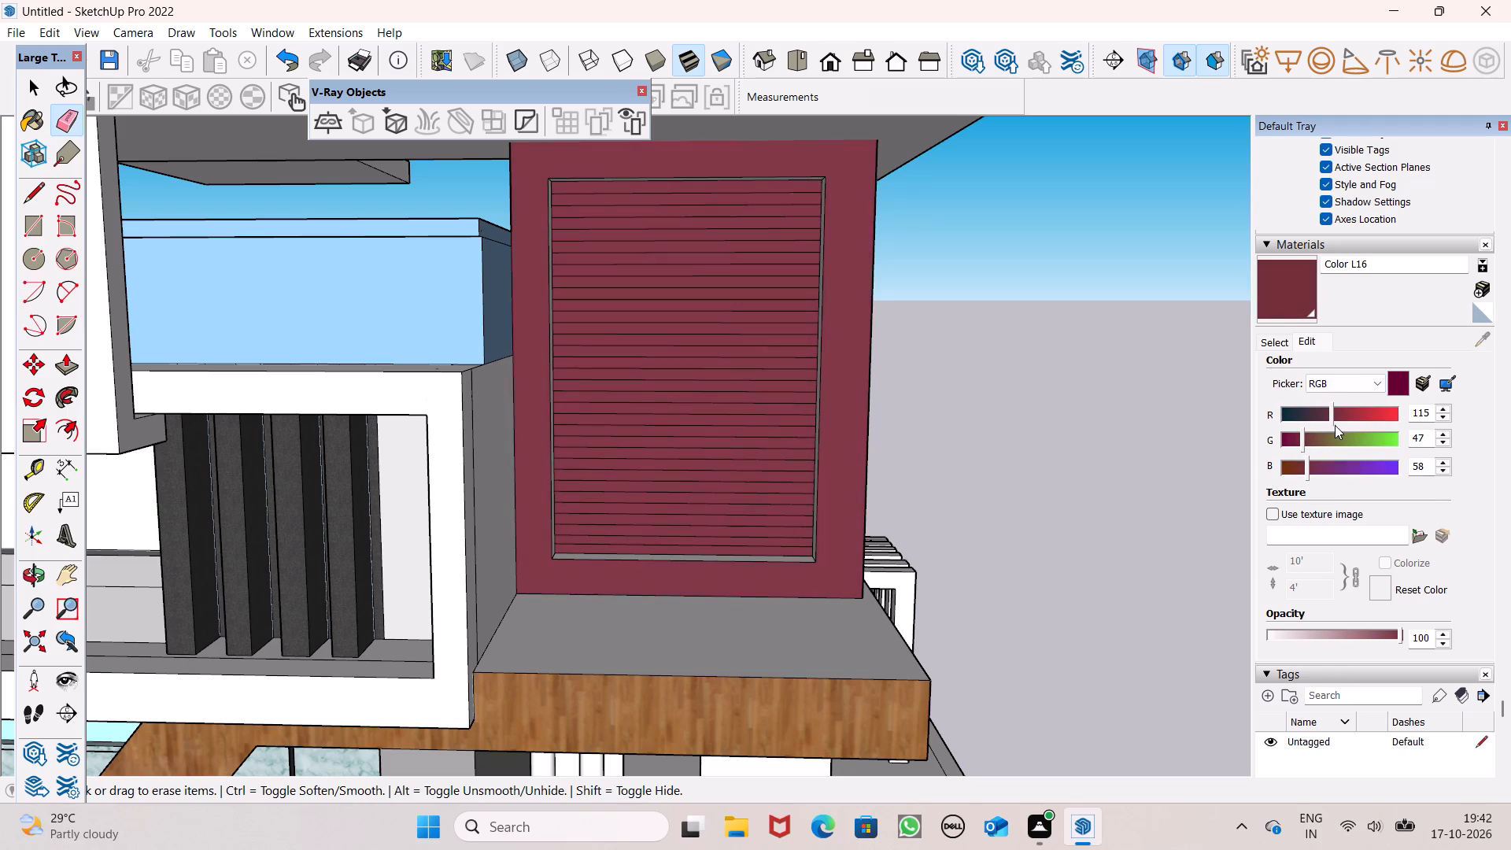
left_click_drag(1335, 425, 1324, 434)
Erase the stray short vertical edge on the white side wall just below the blue glass balcony.
scroll(1011, 256, "down", 7)
scroll(1003, 323, "up", 1)
middle_click_drag(999, 323, 828, 417)
scroll(1012, 286, "down", 4)
middle_click_drag(1030, 349, 647, 350)
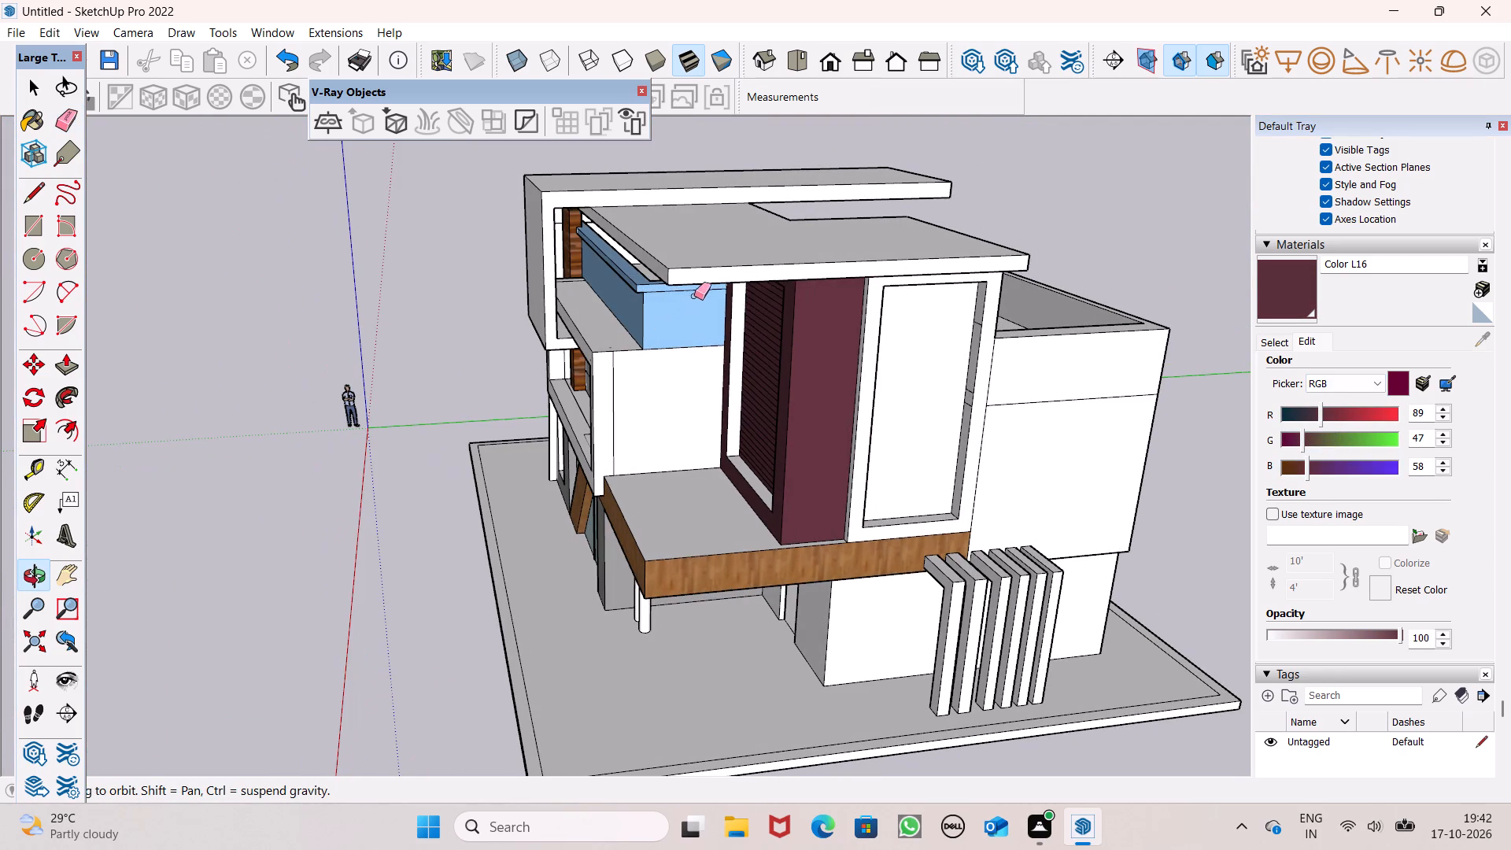
scroll(692, 324, "down", 2)
middle_click_drag(739, 413, 1000, 380)
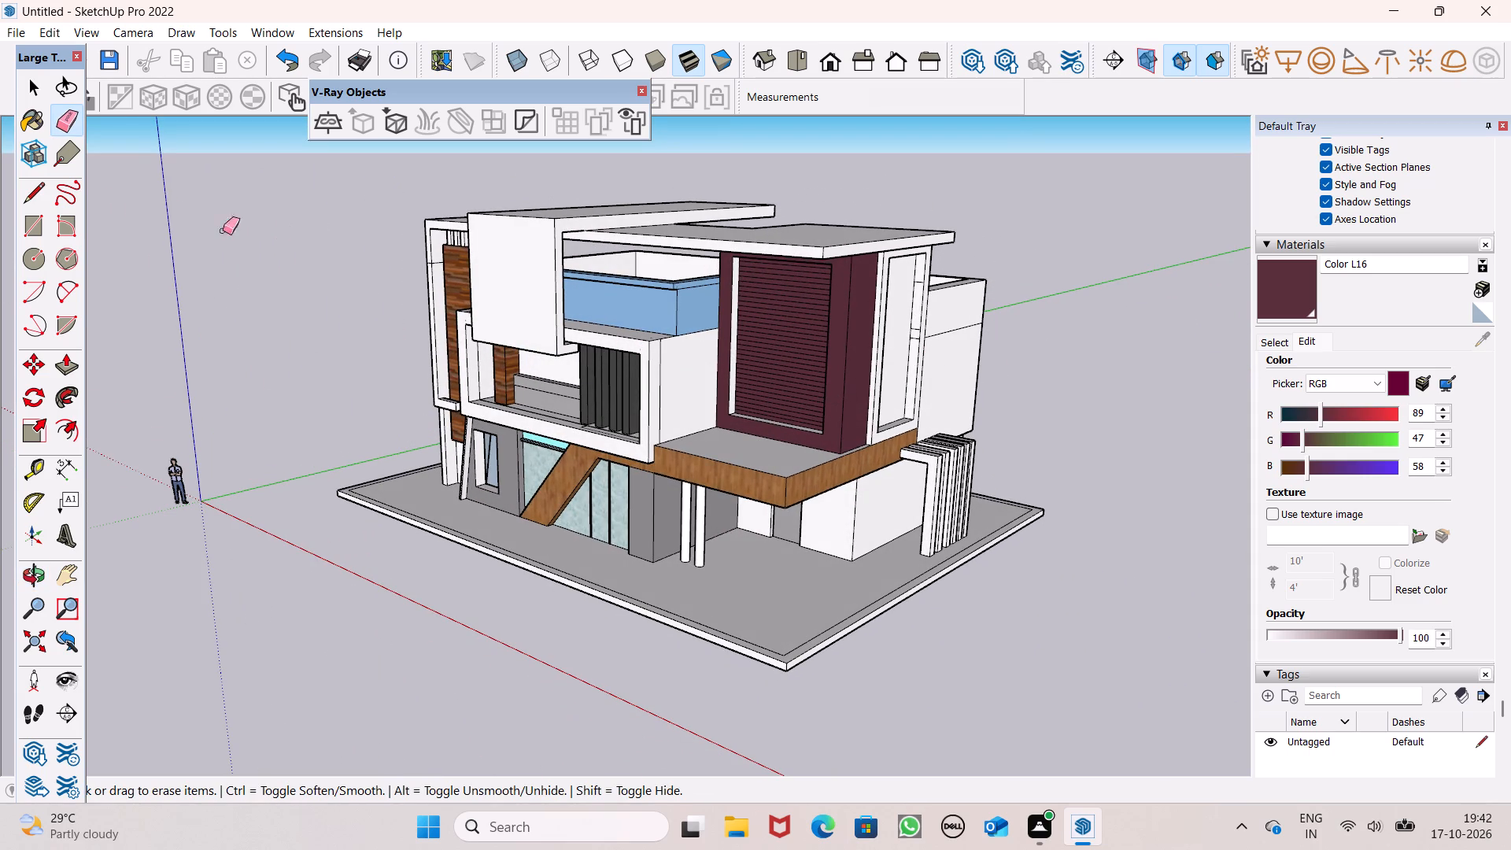
middle_click_drag(719, 431, 588, 466)
scroll(592, 471, "up", 4)
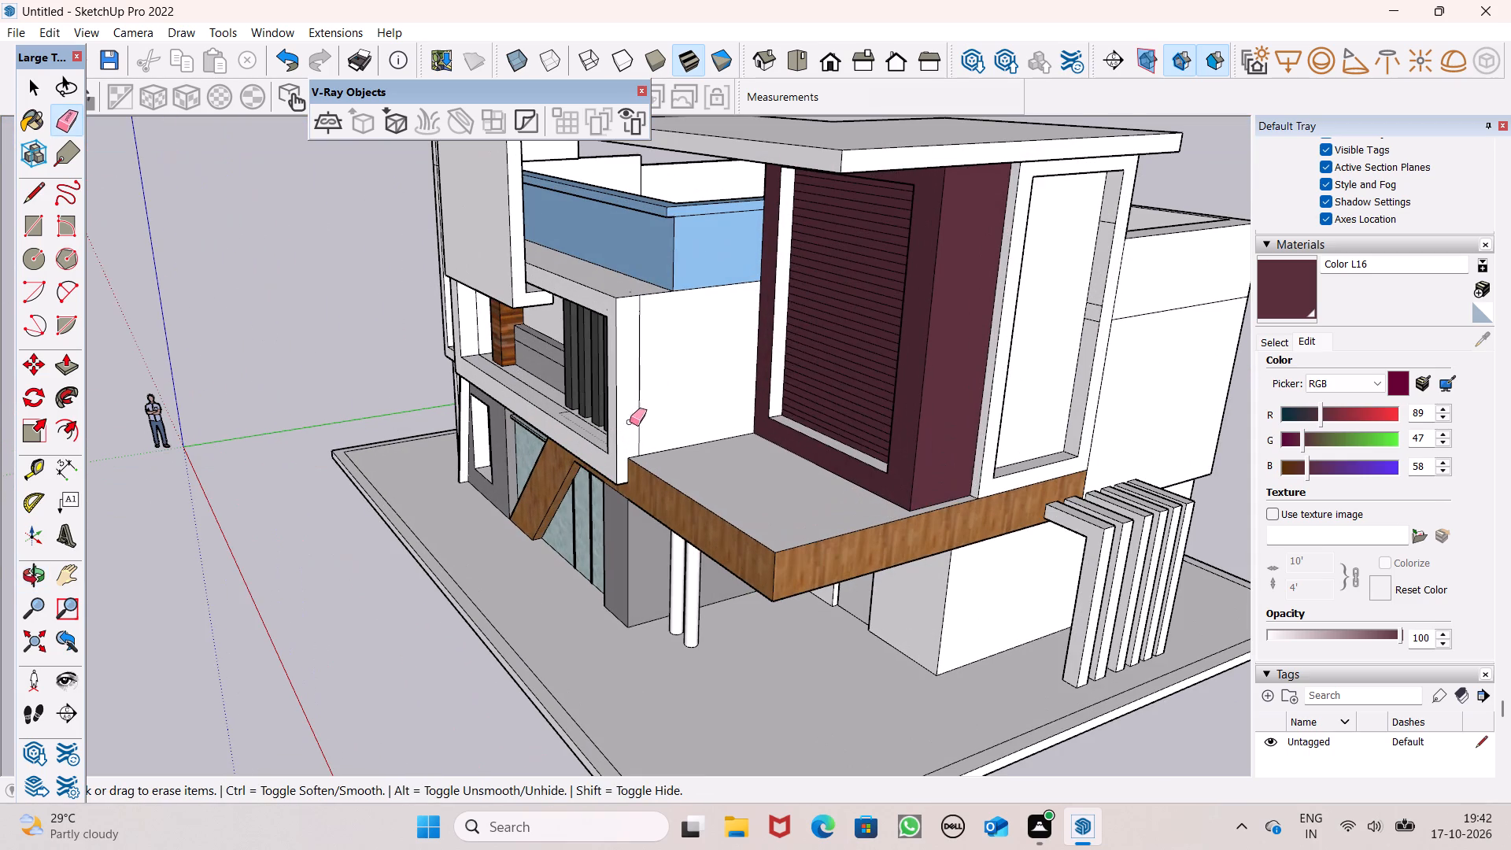
left_click(639, 418)
scroll(759, 327, "down", 5)
scroll(694, 295, "up", 6)
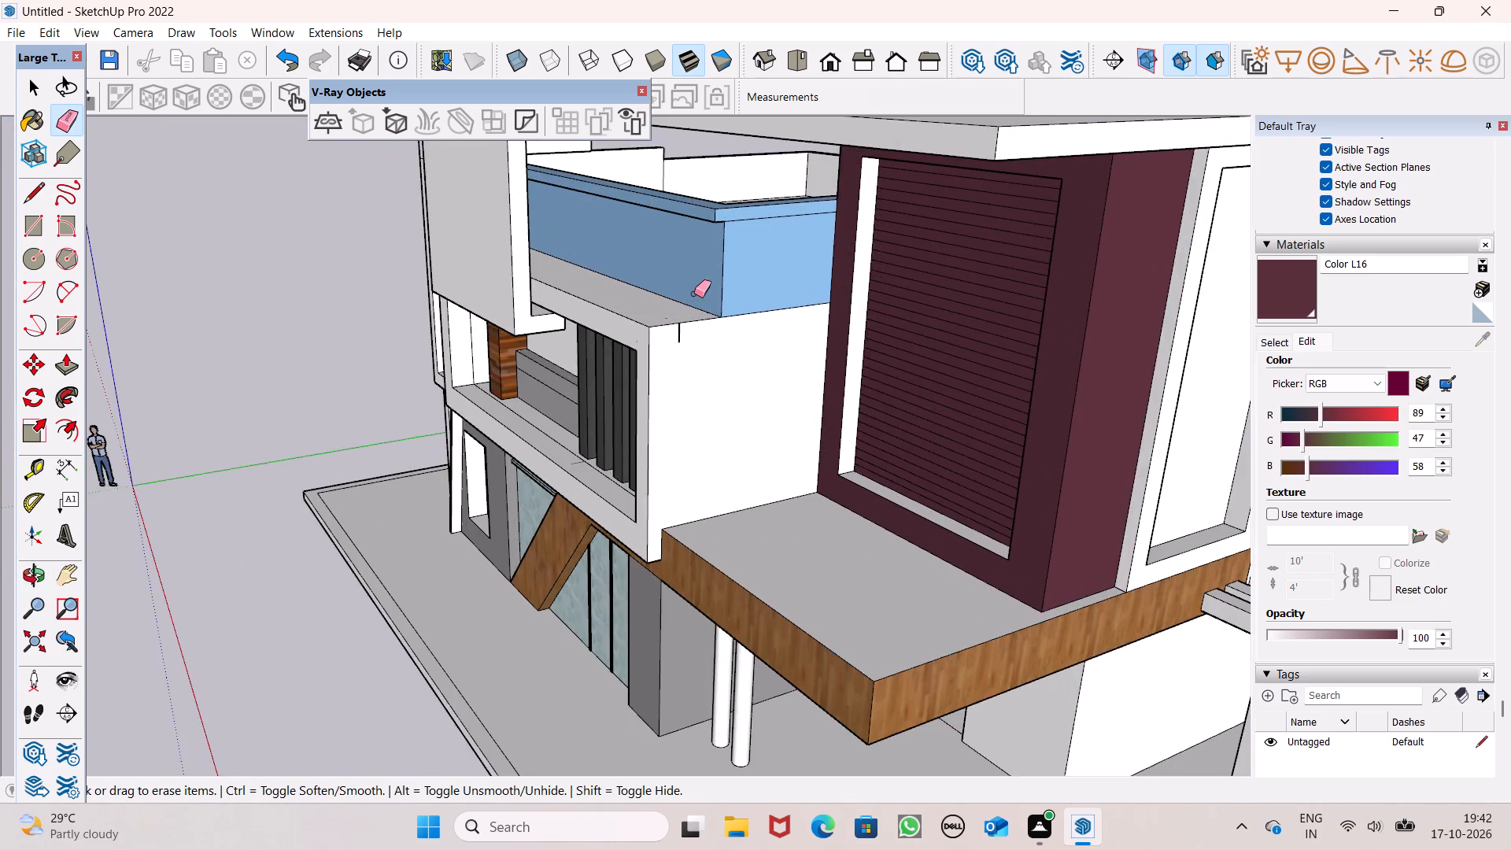
scroll(694, 294, "up", 7)
left_click_drag(683, 324, 673, 337)
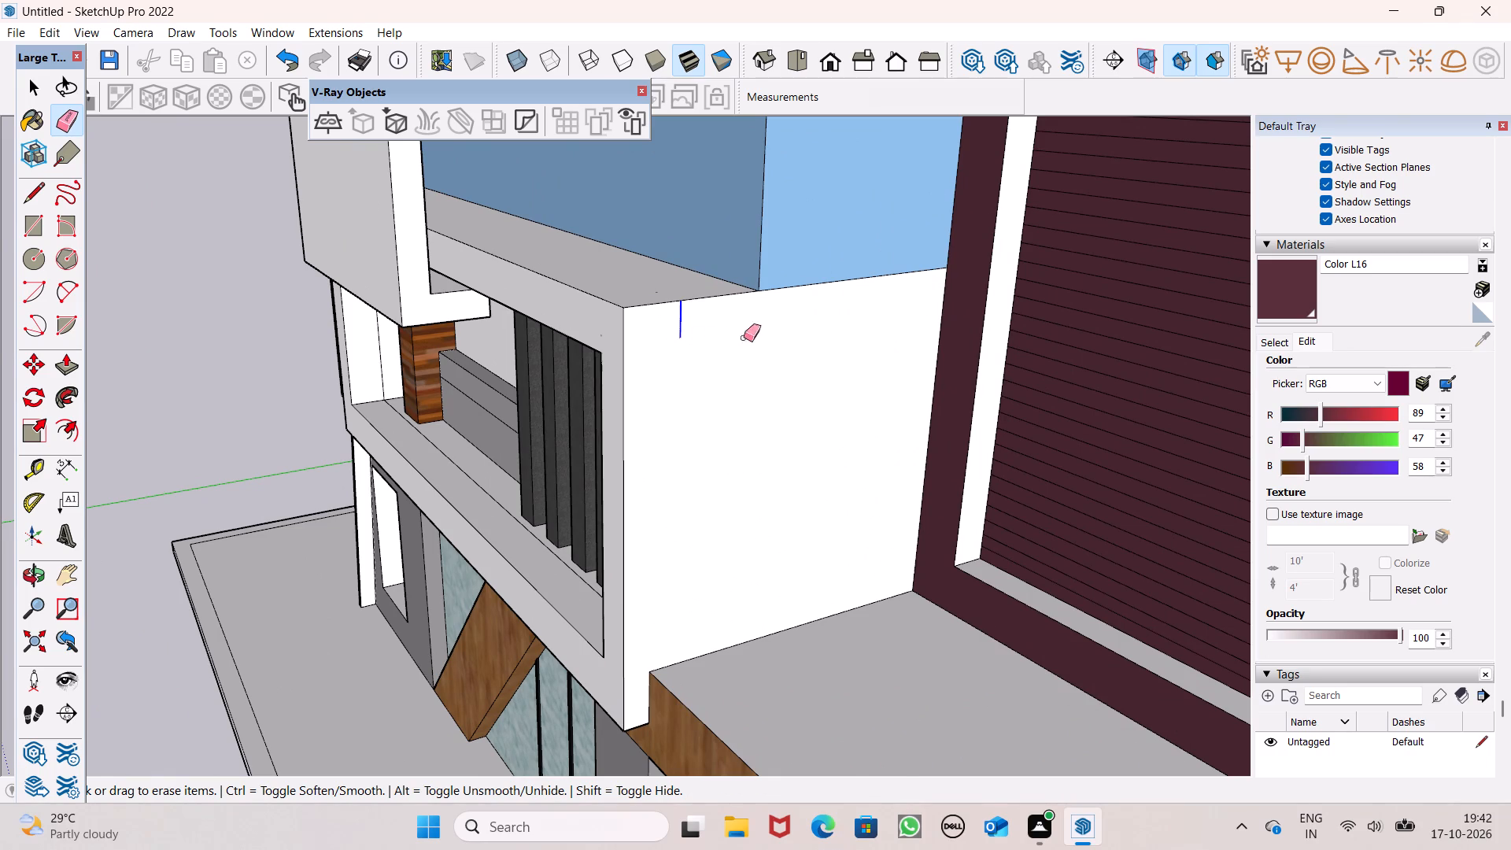
Browse the Roofing, Stone, Carpet and Fabrics, and Brick, Cladding and Siding material collections for a facade finish.
scroll(774, 330, "down", 8)
middle_click_drag(820, 413, 905, 419)
scroll(906, 419, "up", 1)
scroll(903, 409, "down", 6)
middle_click_drag(877, 467, 957, 499)
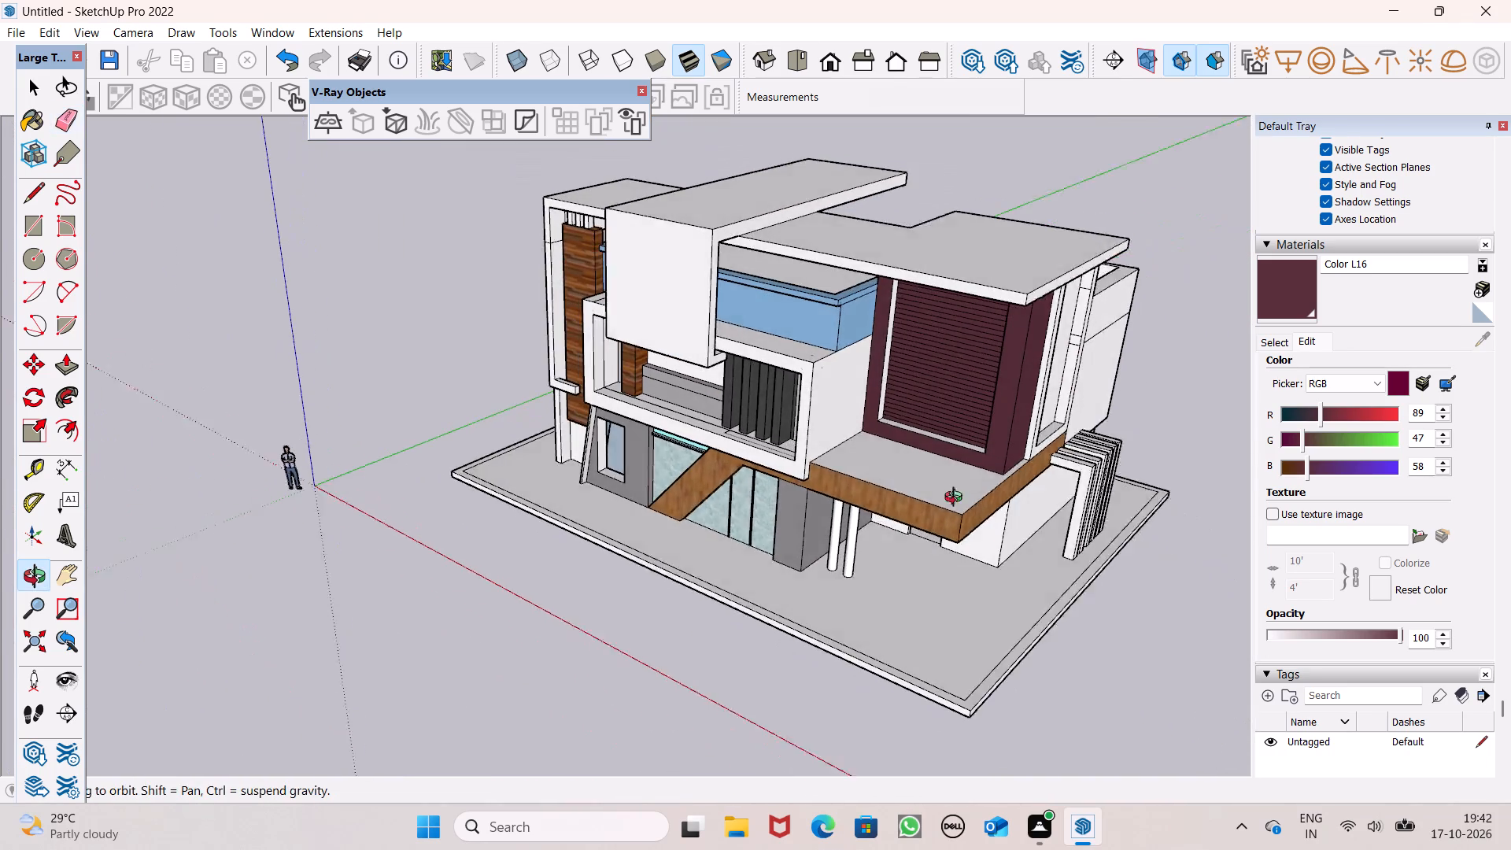
middle_click_drag(957, 499, 994, 482)
left_click(1264, 342)
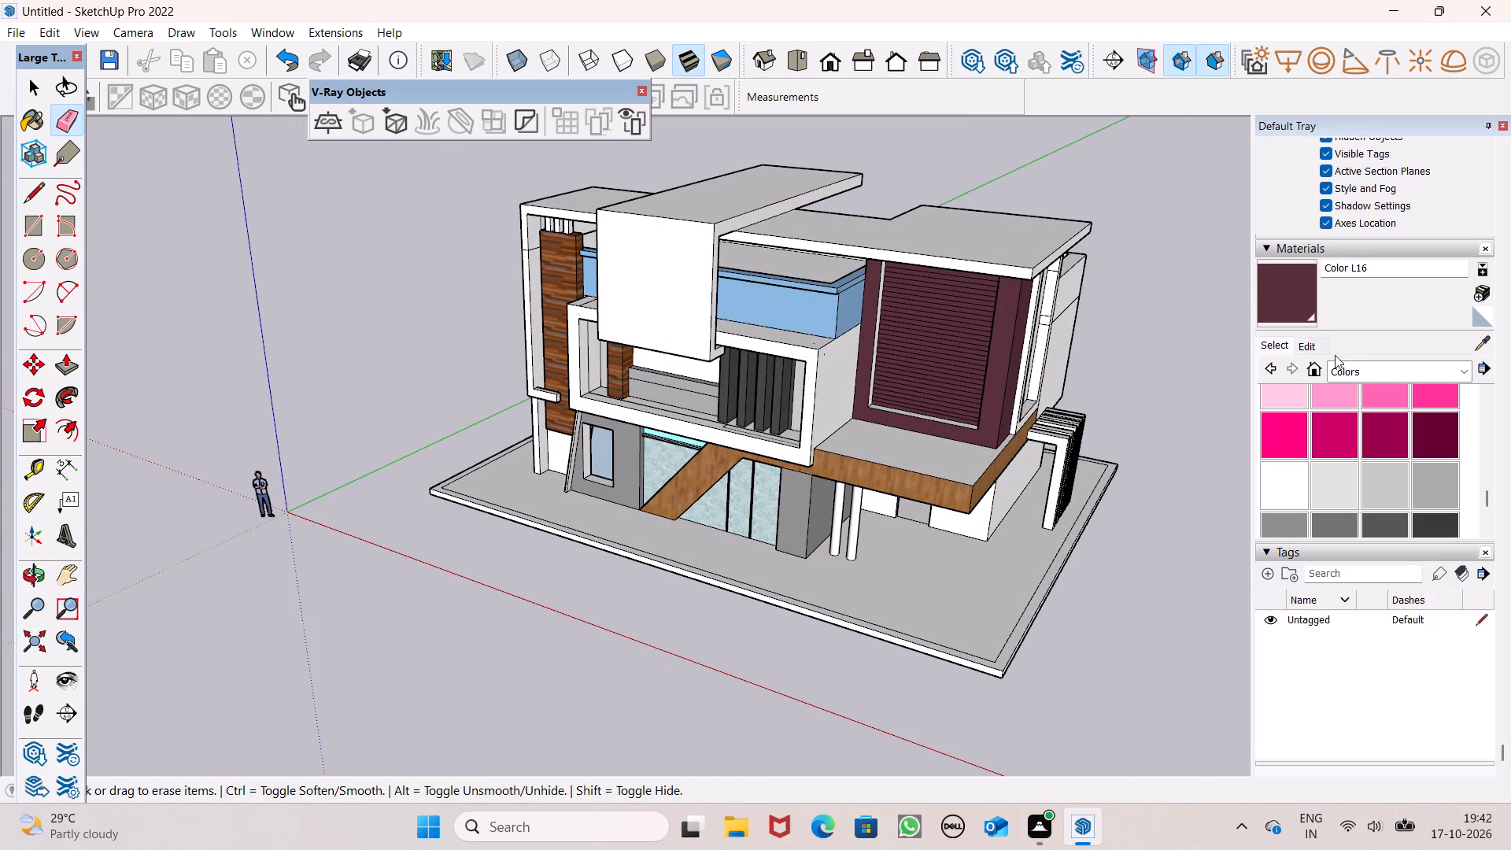
left_click(1342, 359)
left_click(1348, 364)
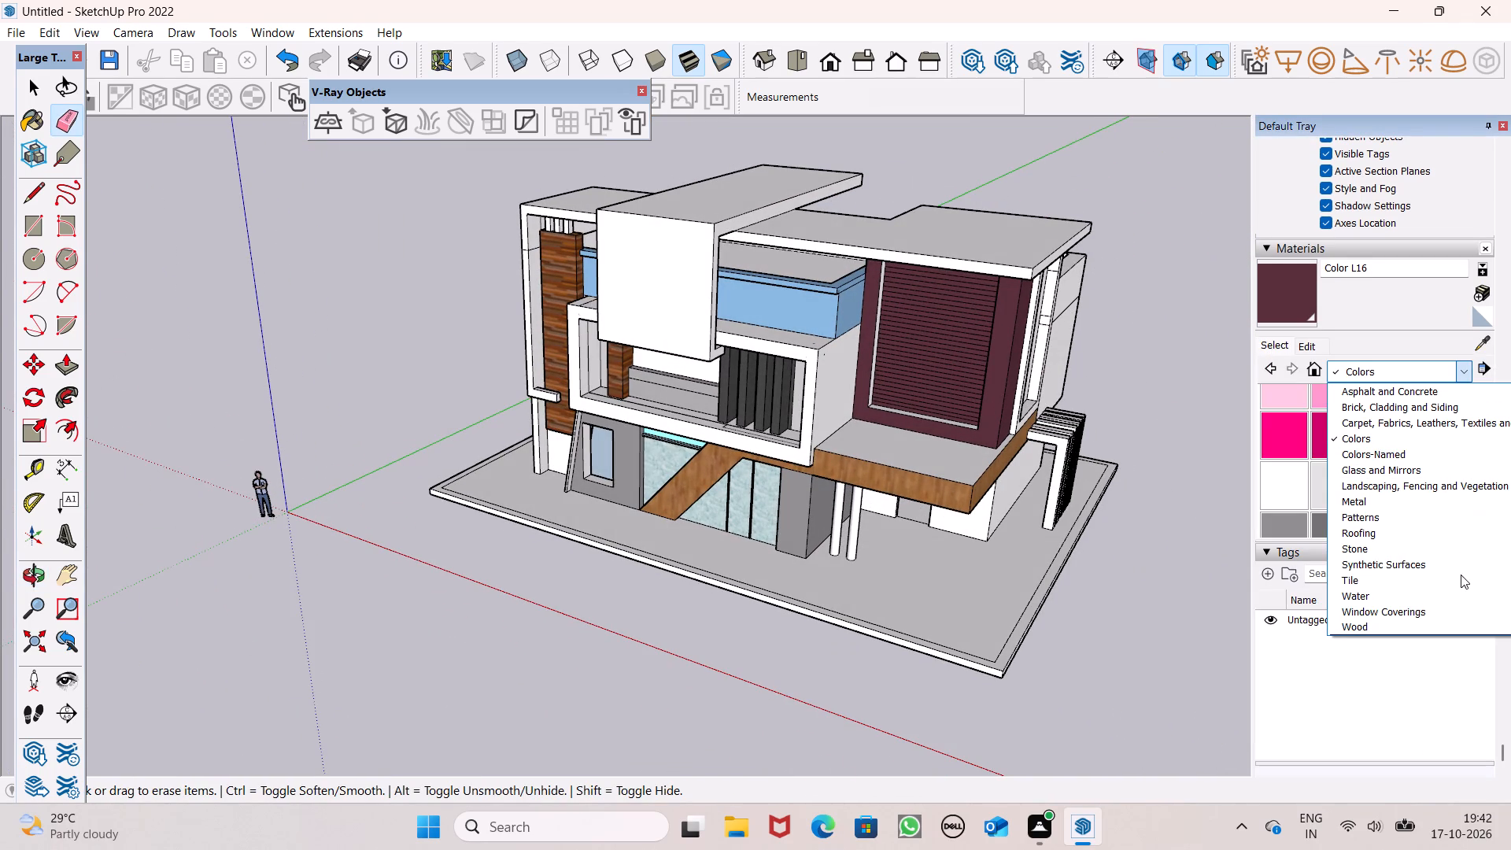
left_click(1435, 535)
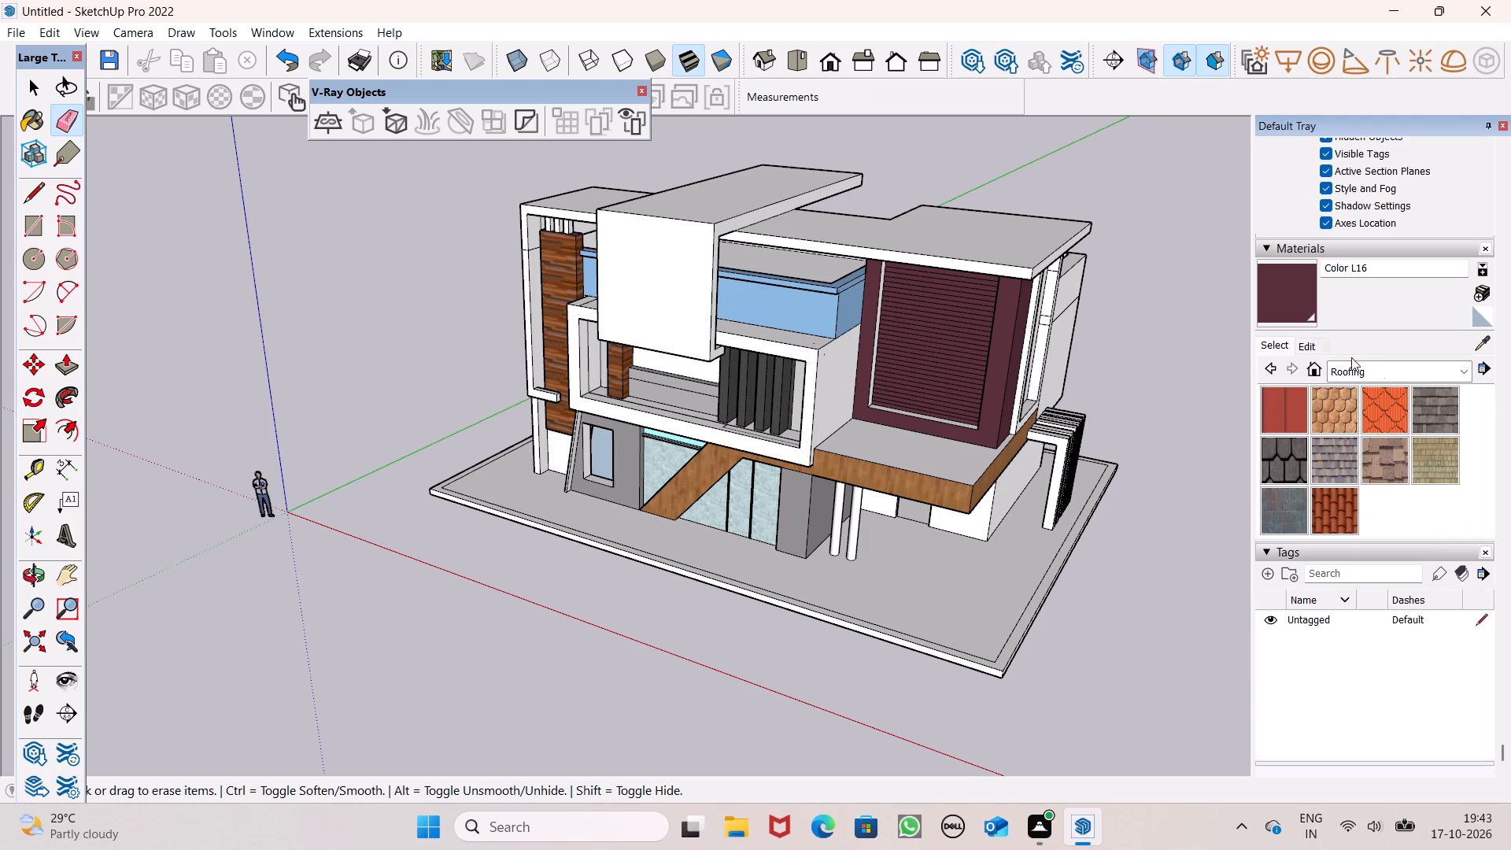
left_click(1380, 364)
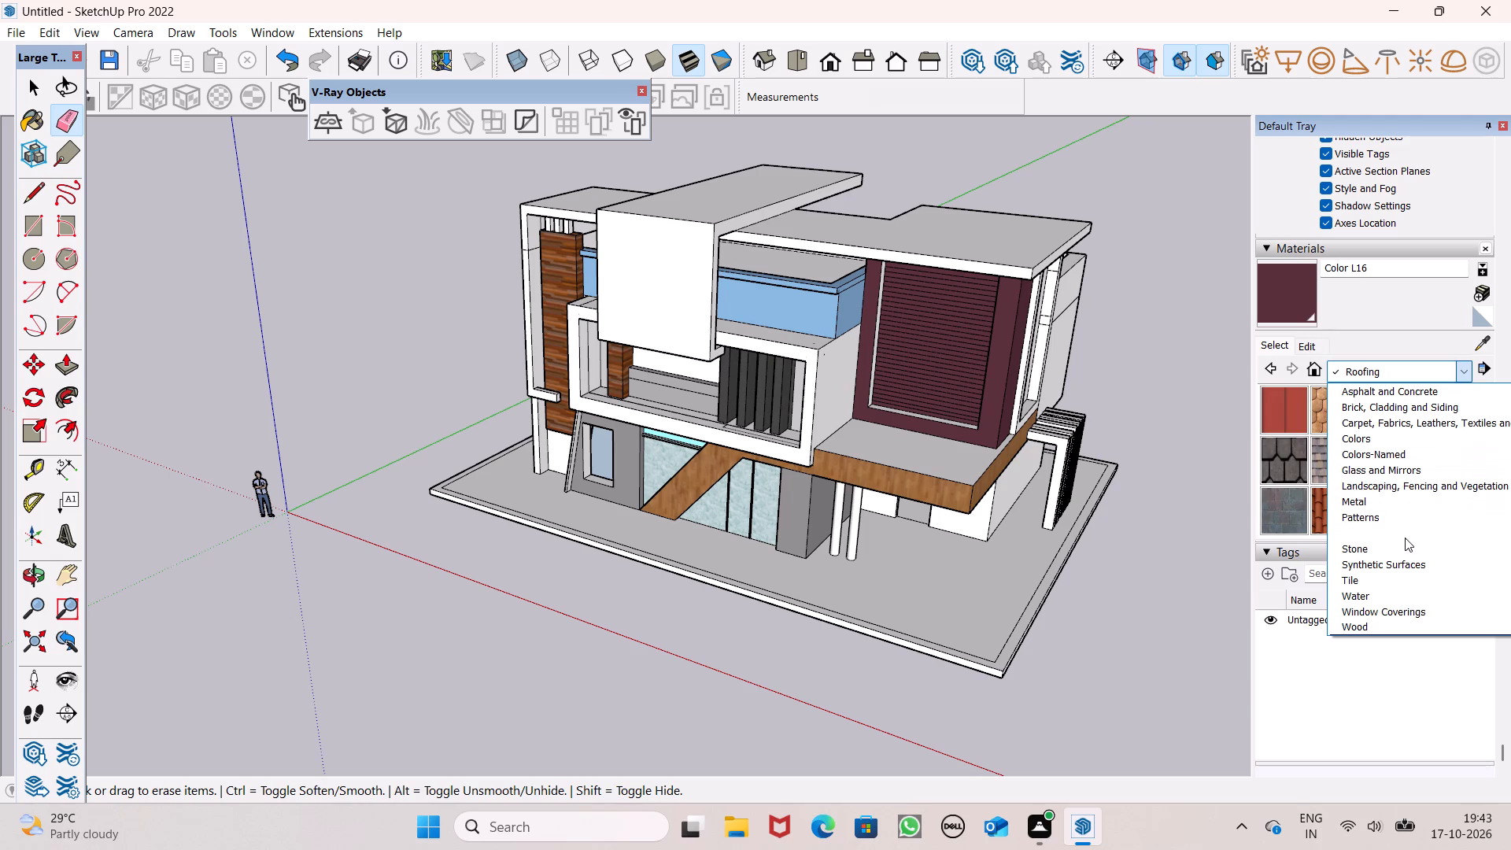
left_click(1399, 546)
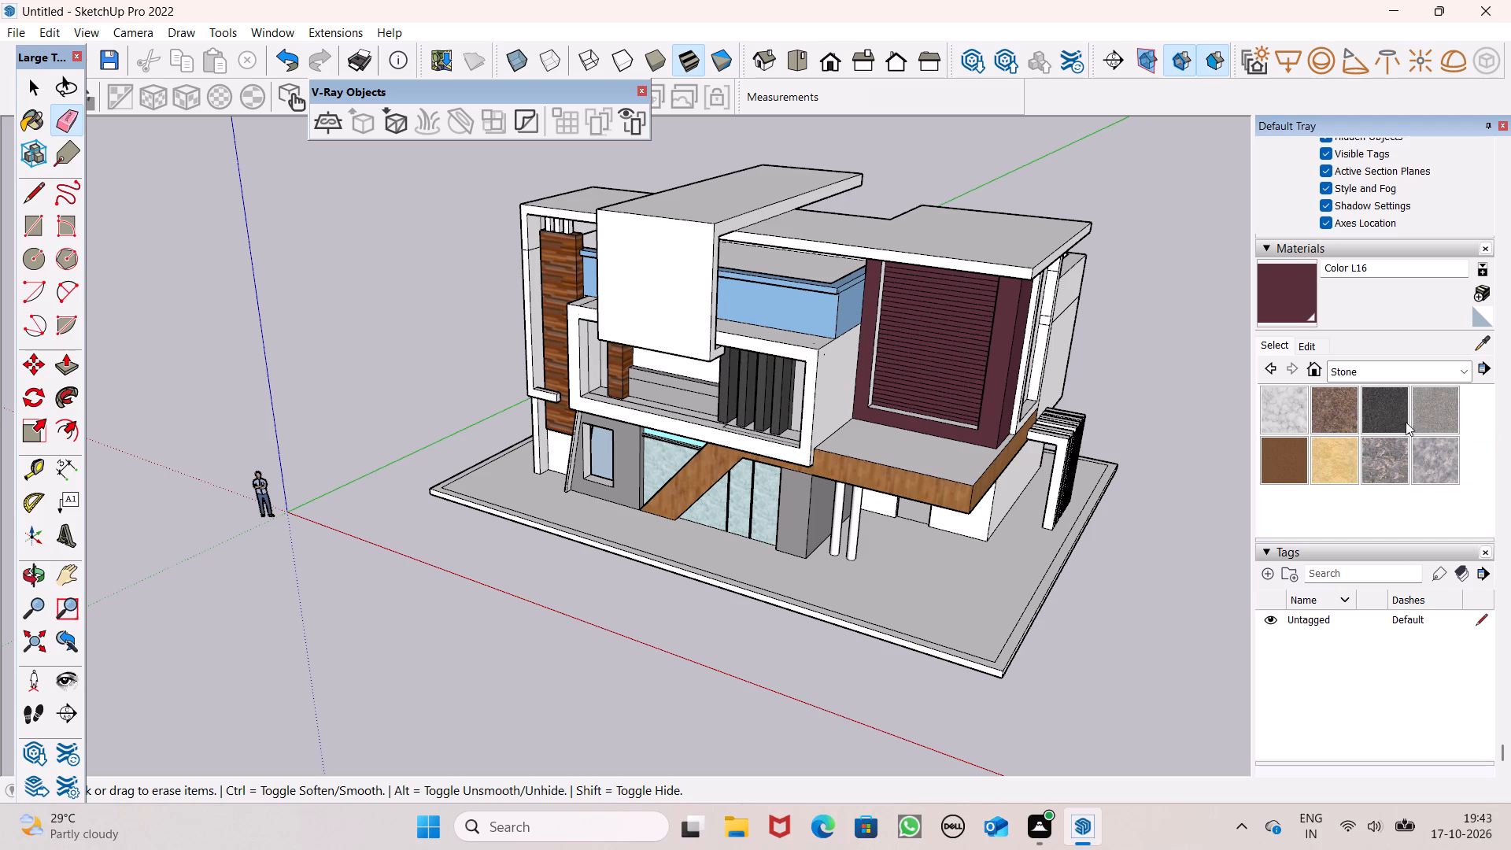
left_click(1362, 375)
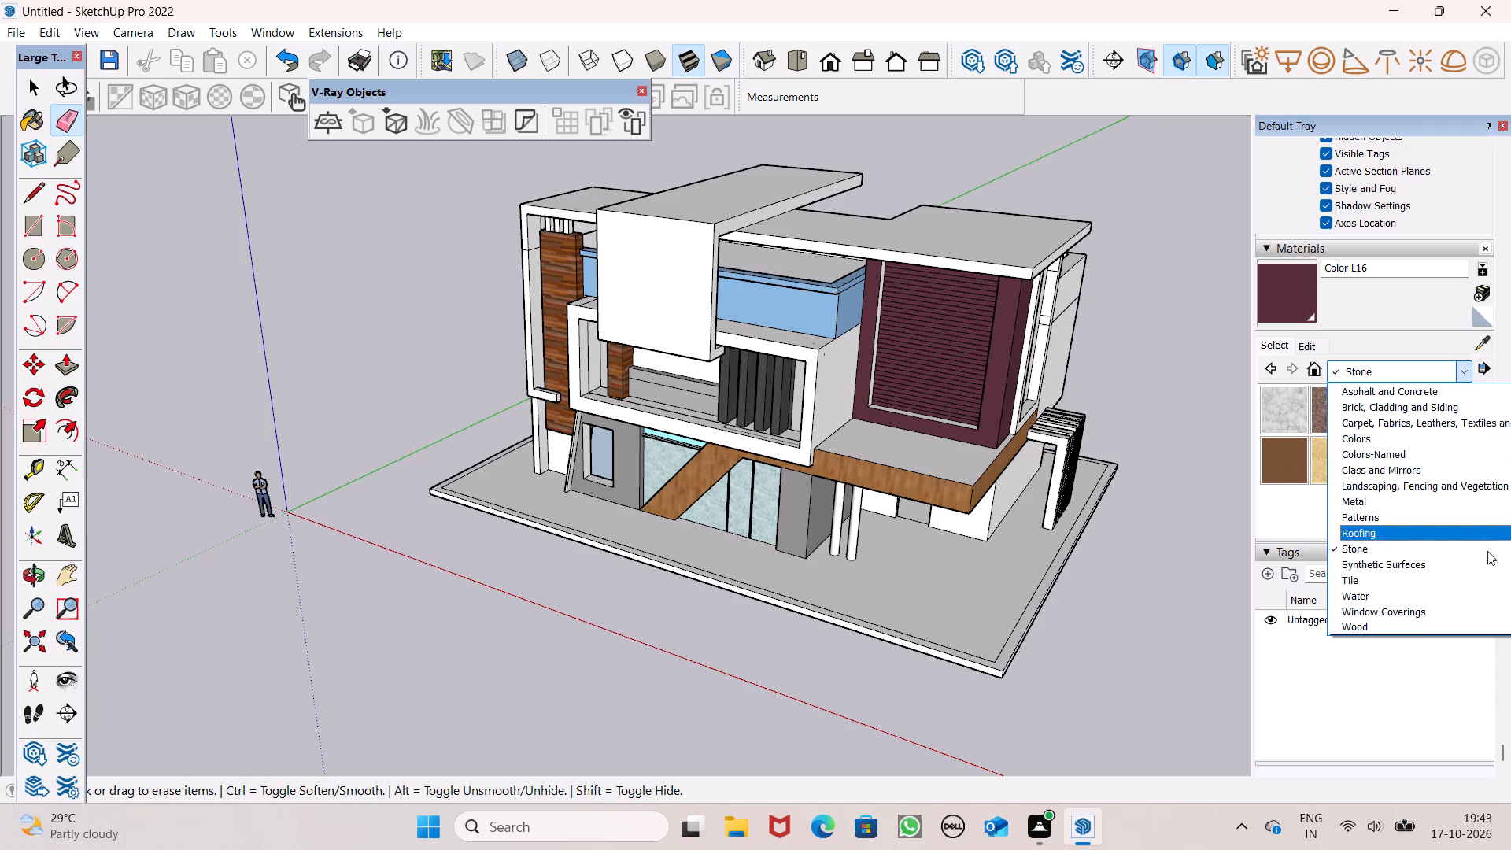
middle_click_drag(1495, 586, 1331, 602)
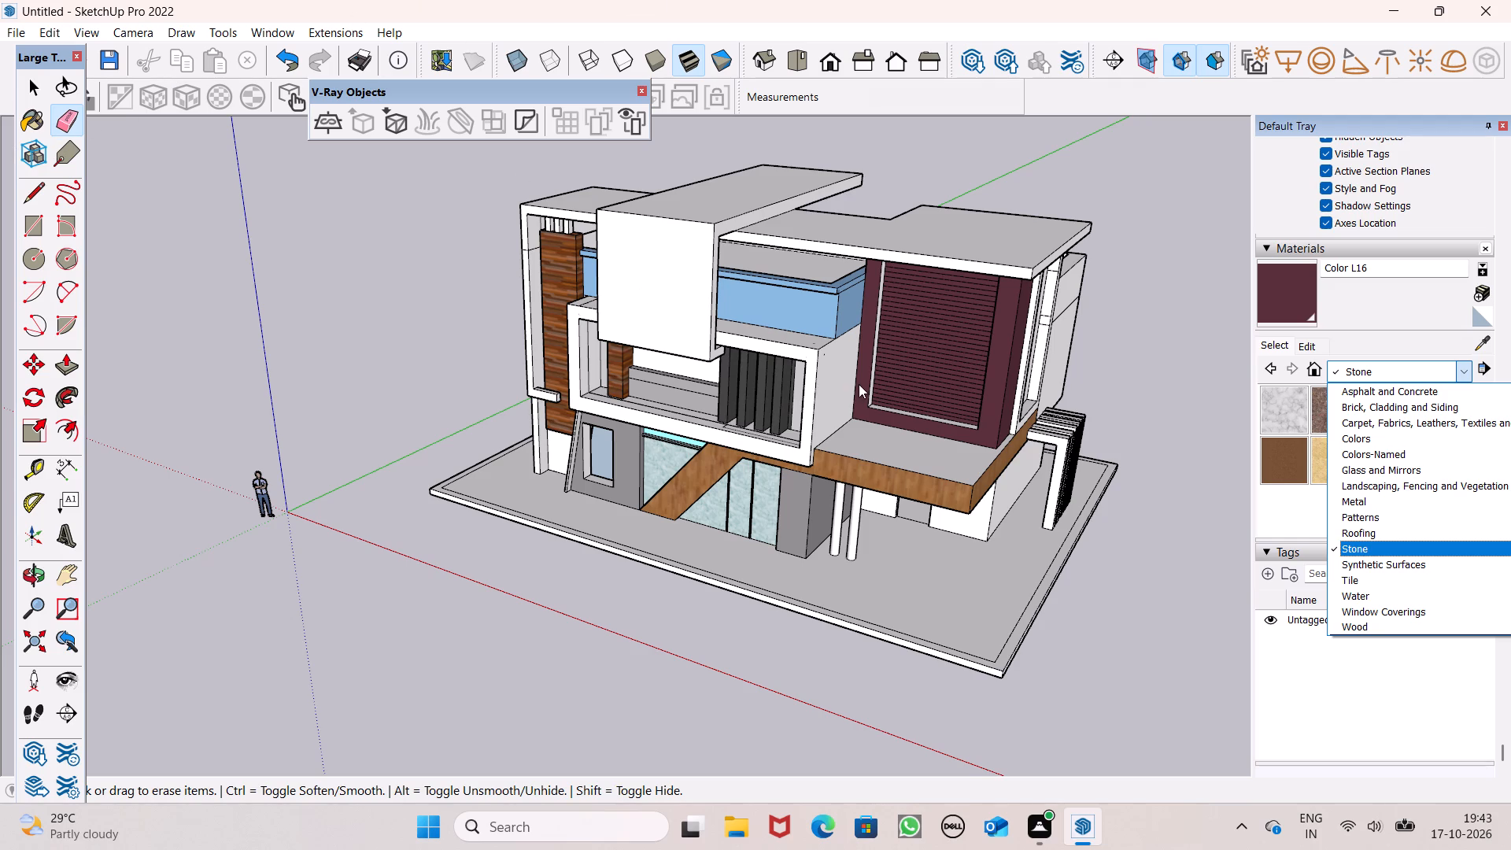
left_click(1483, 543)
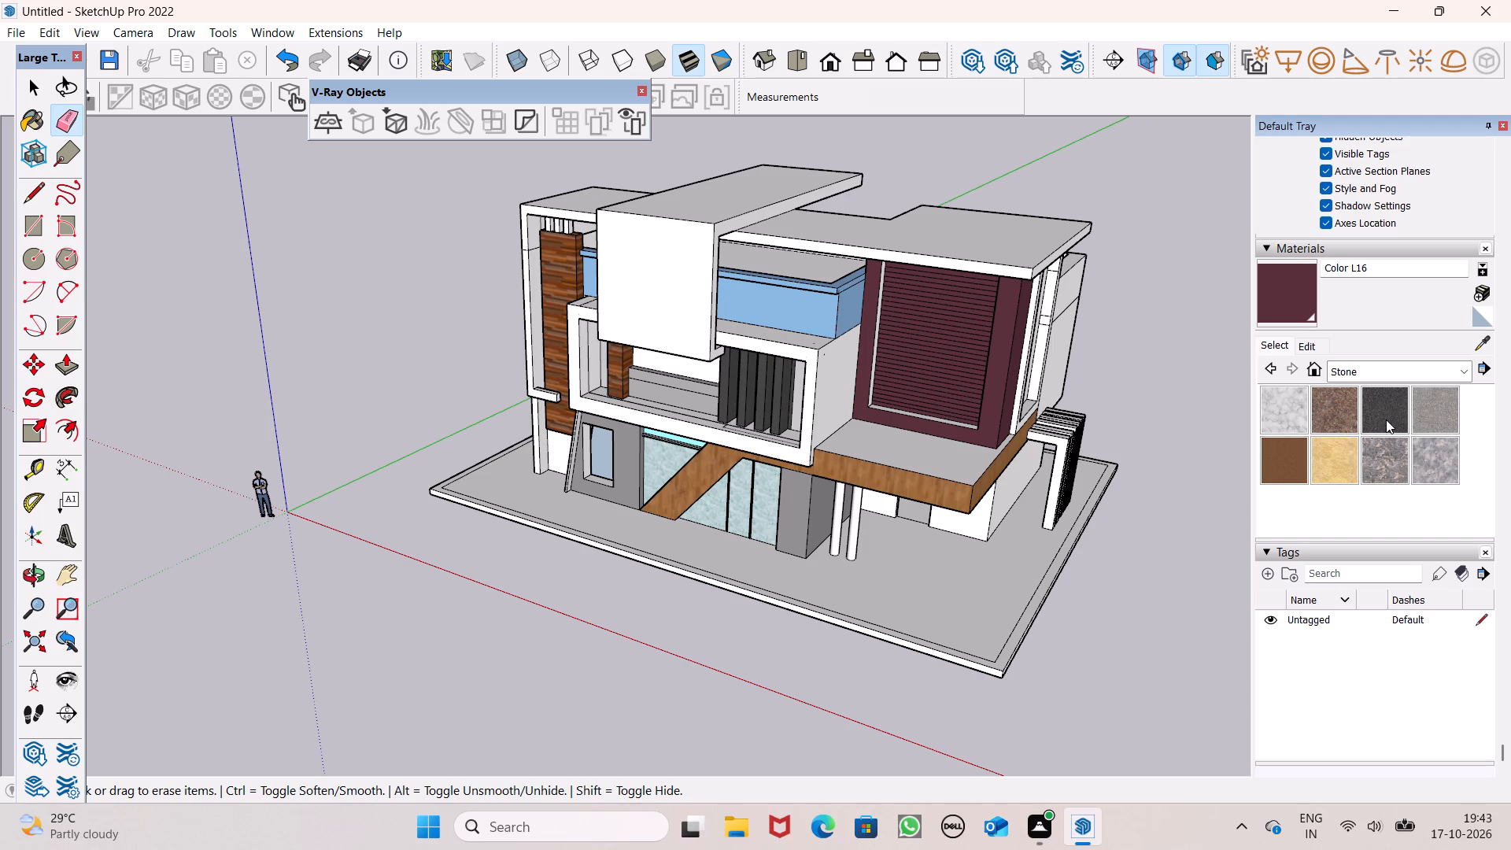
left_click(1406, 378)
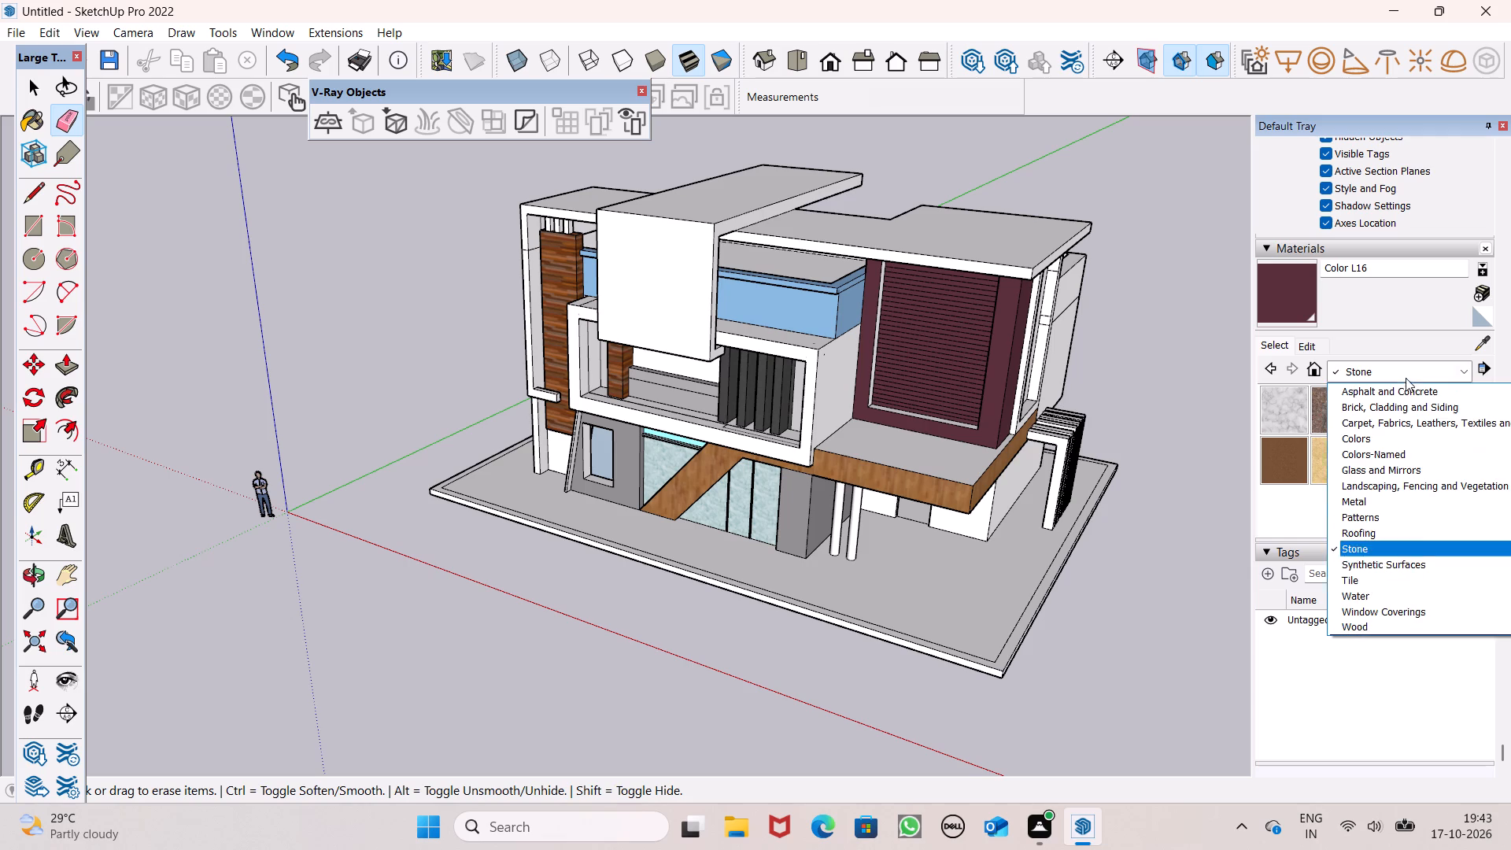
left_click(1385, 418)
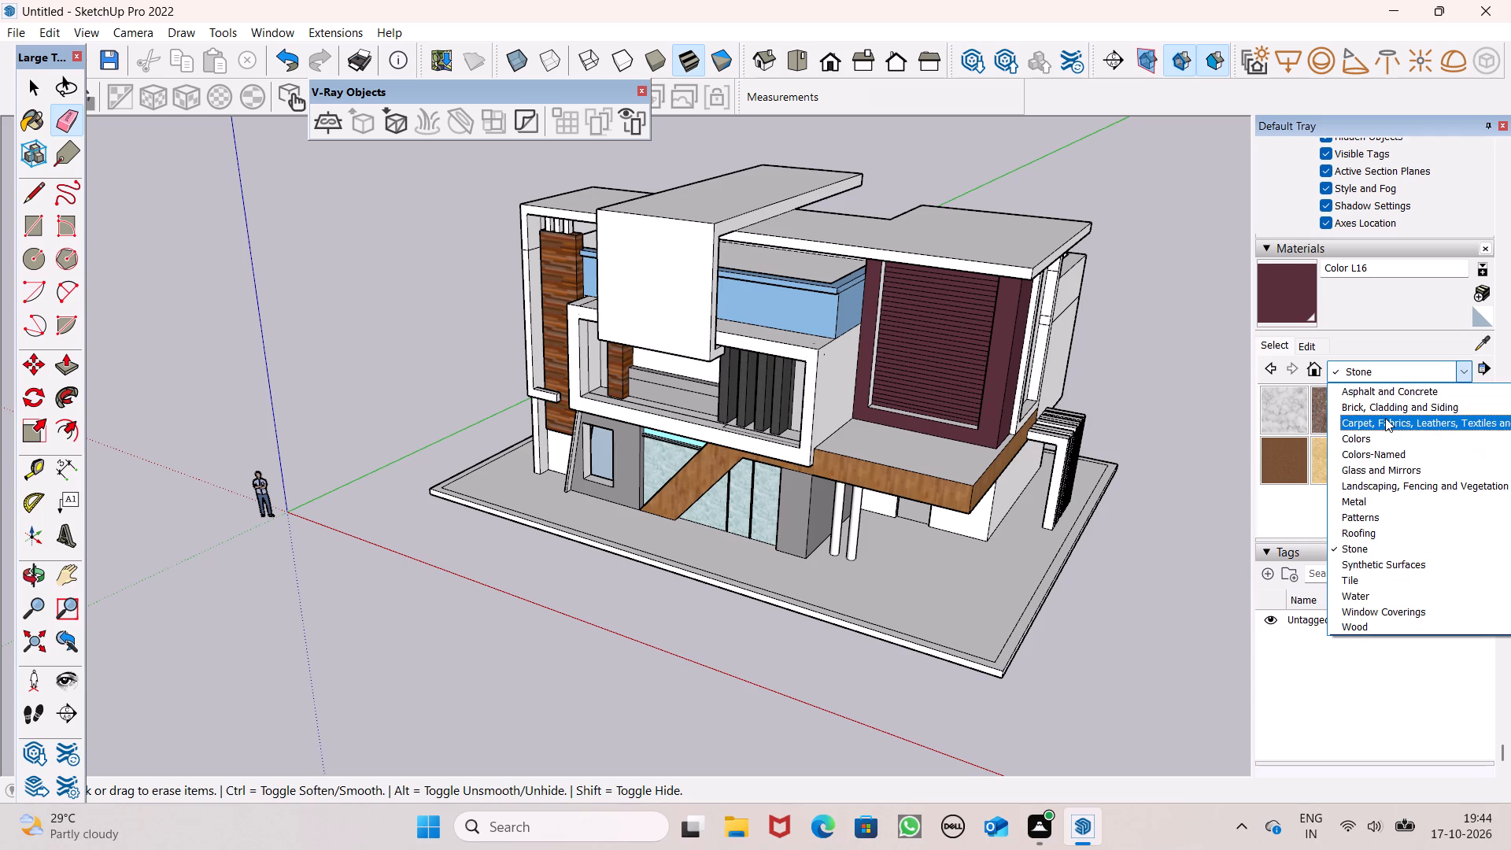
left_click(1402, 371)
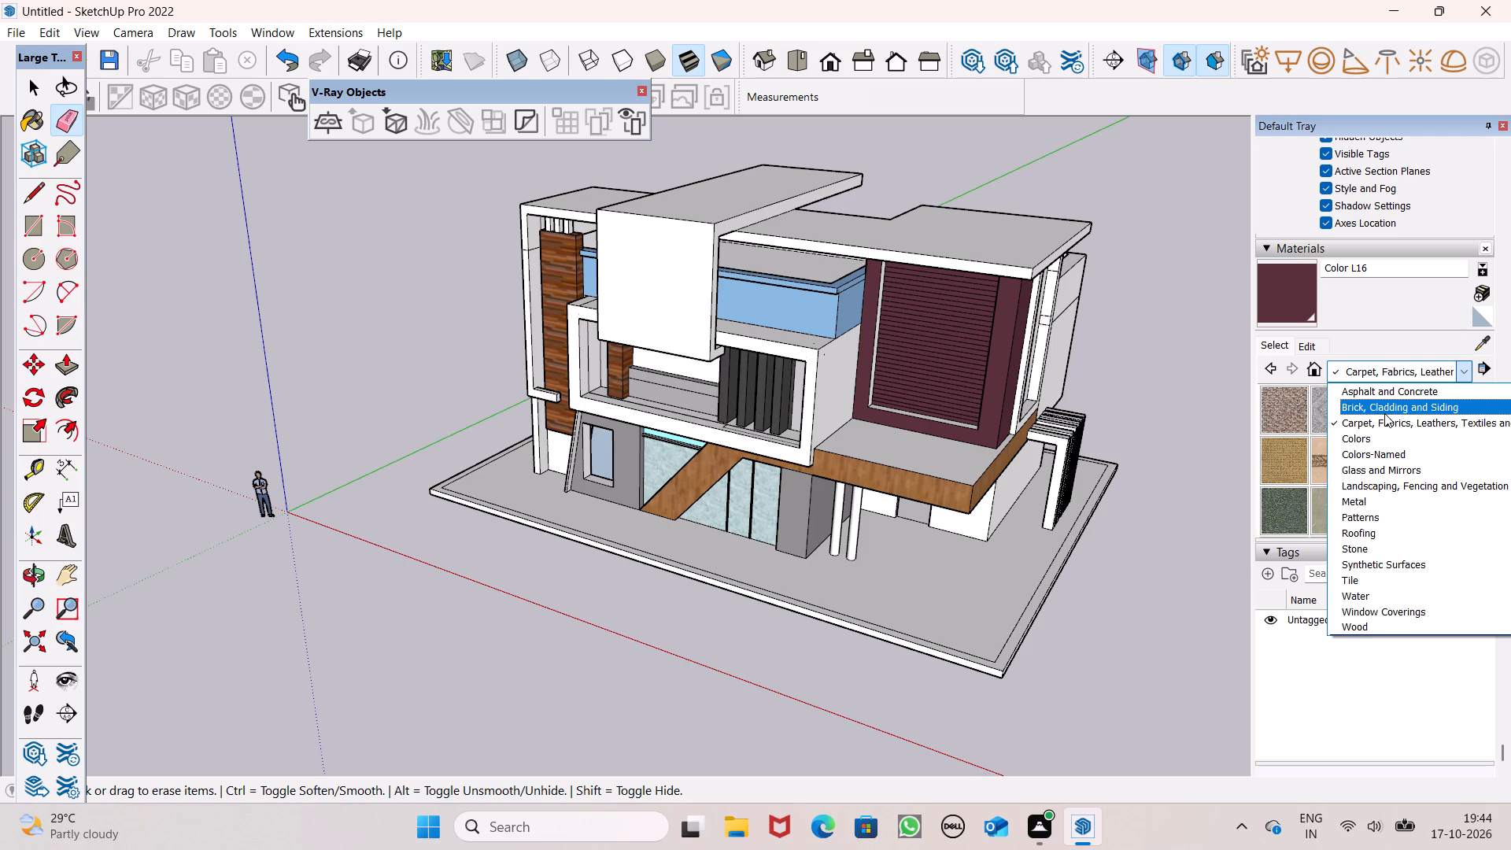
left_click(1384, 413)
scroll(1385, 442, "down", 2)
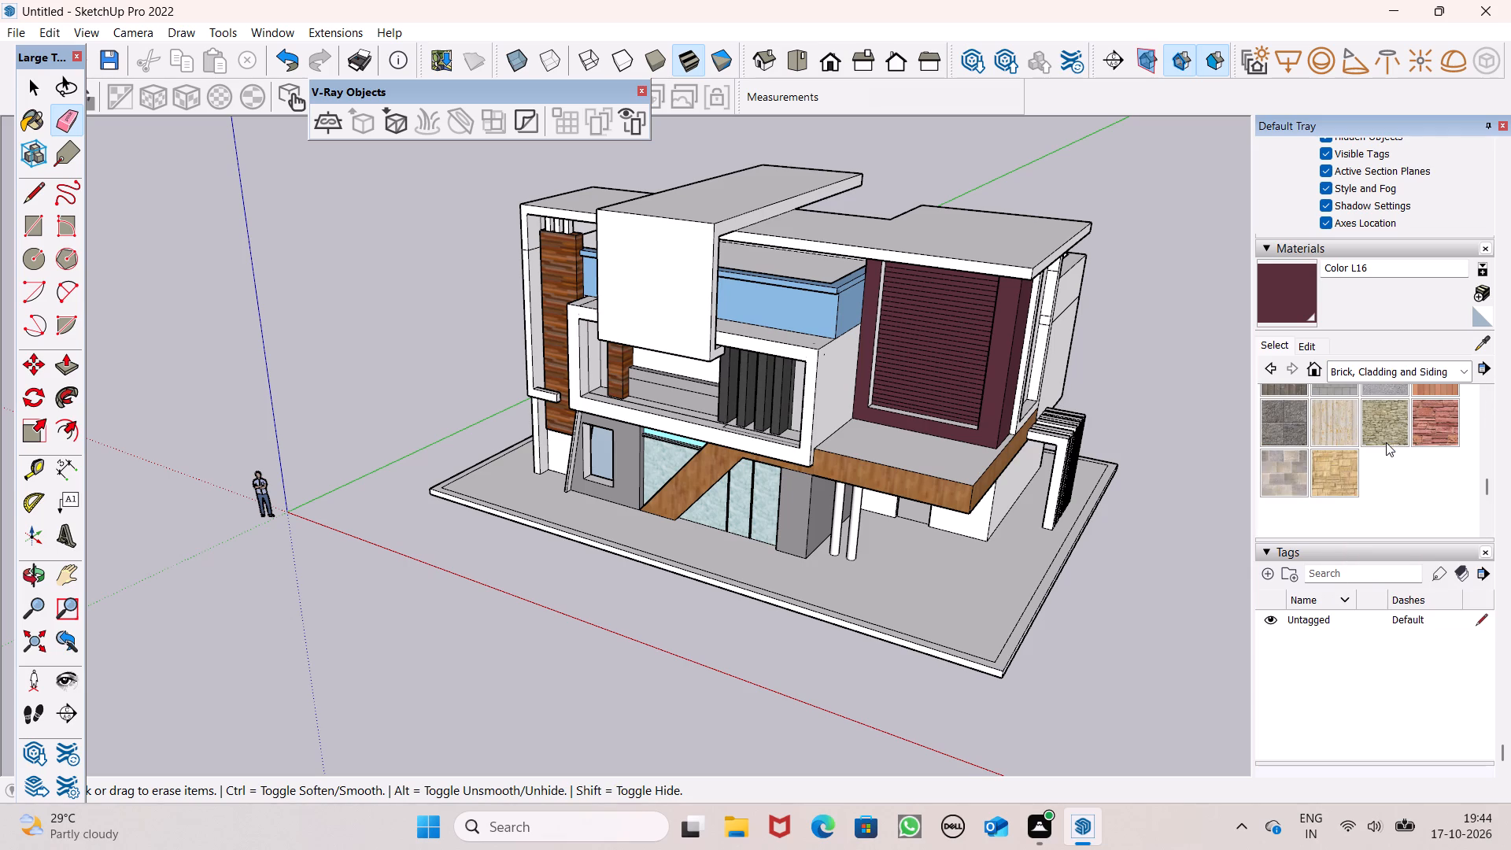
scroll(1386, 442, "up", 1)
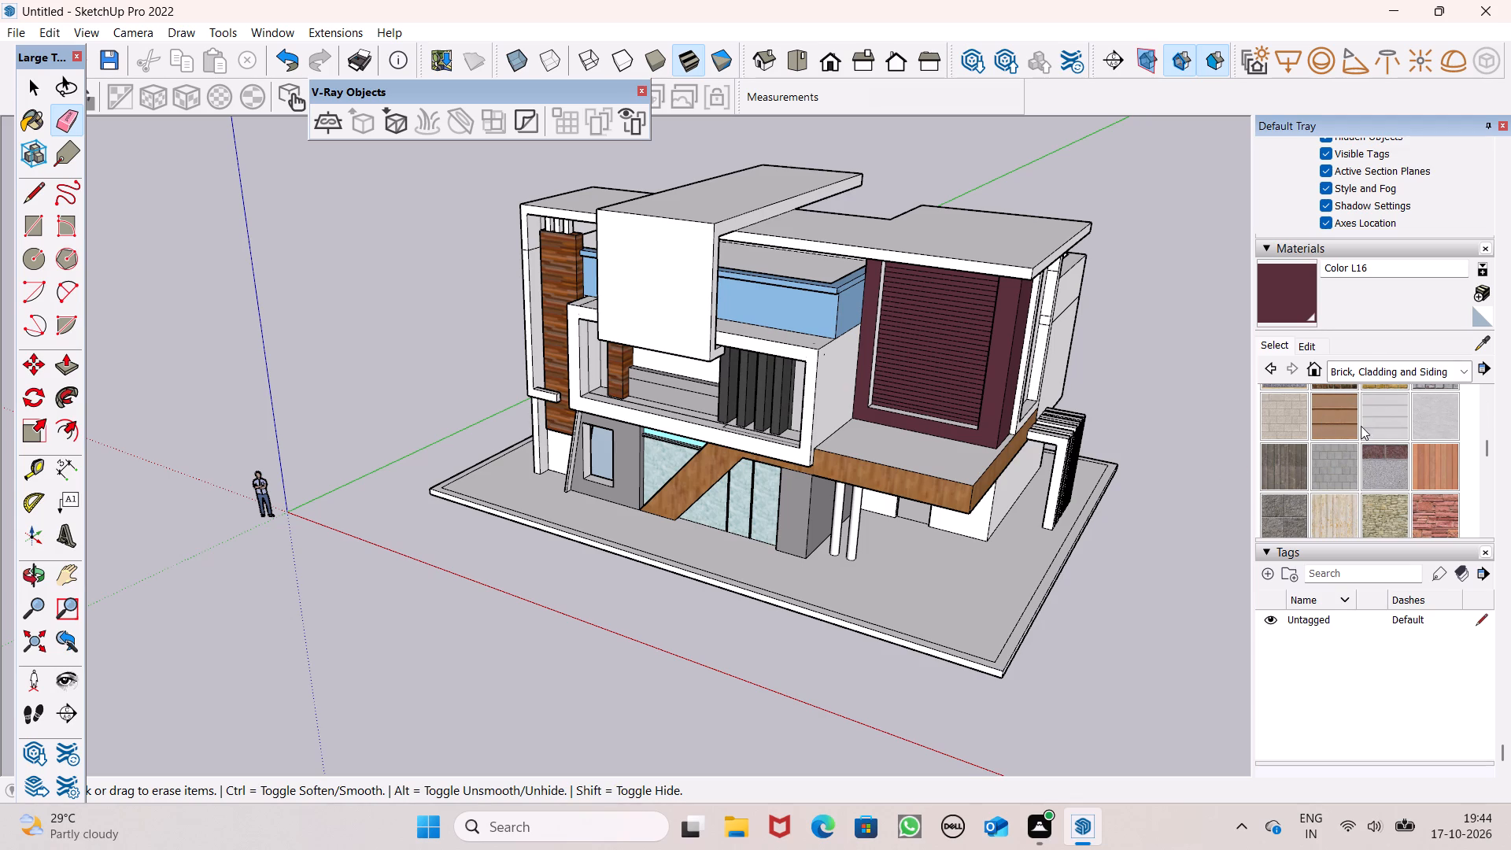
scroll(1361, 443, "down", 2)
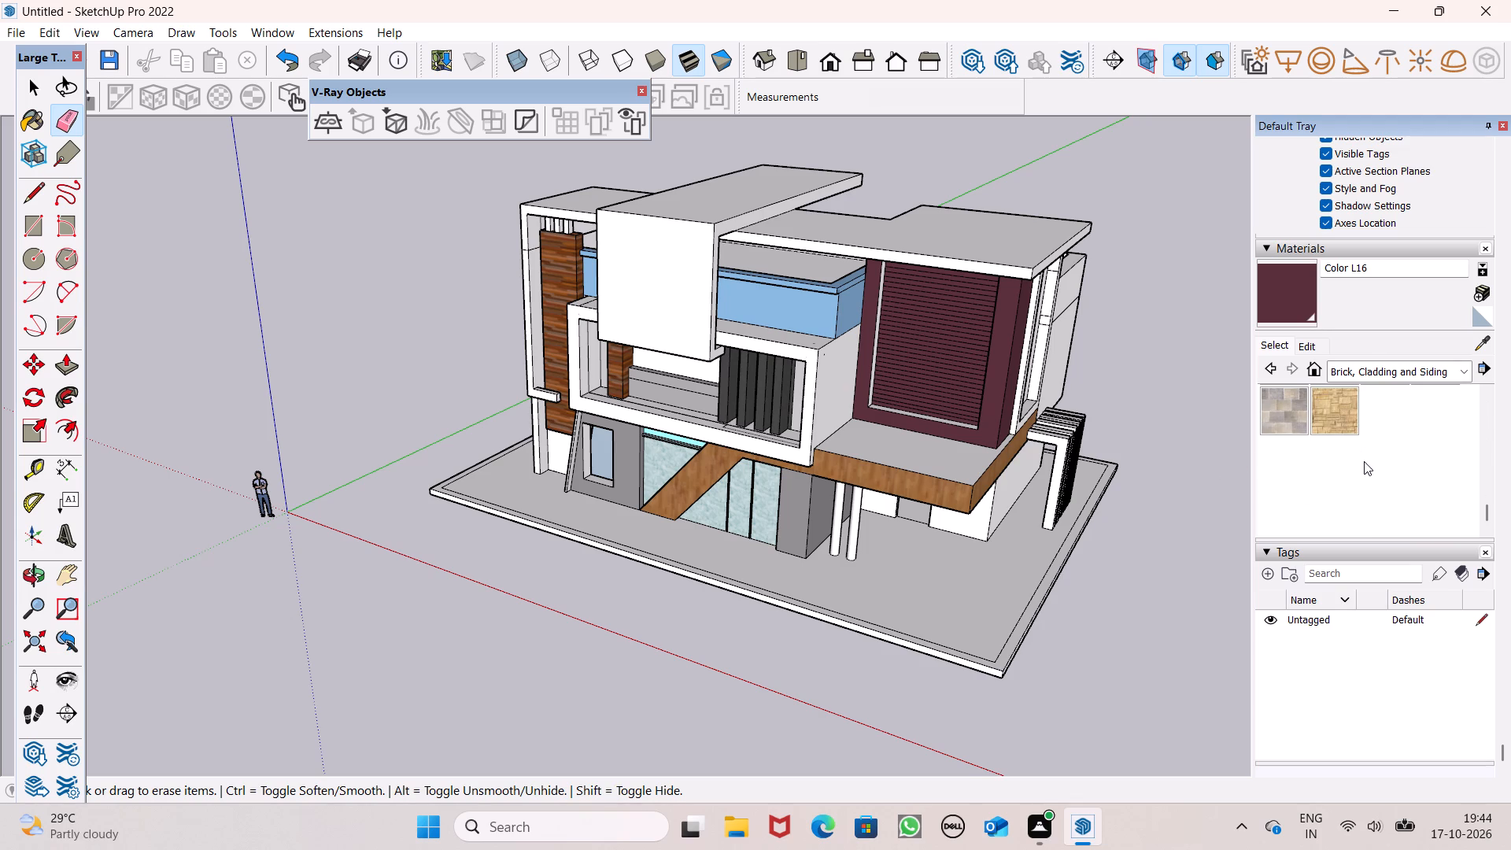
scroll(1364, 461, "up", 3)
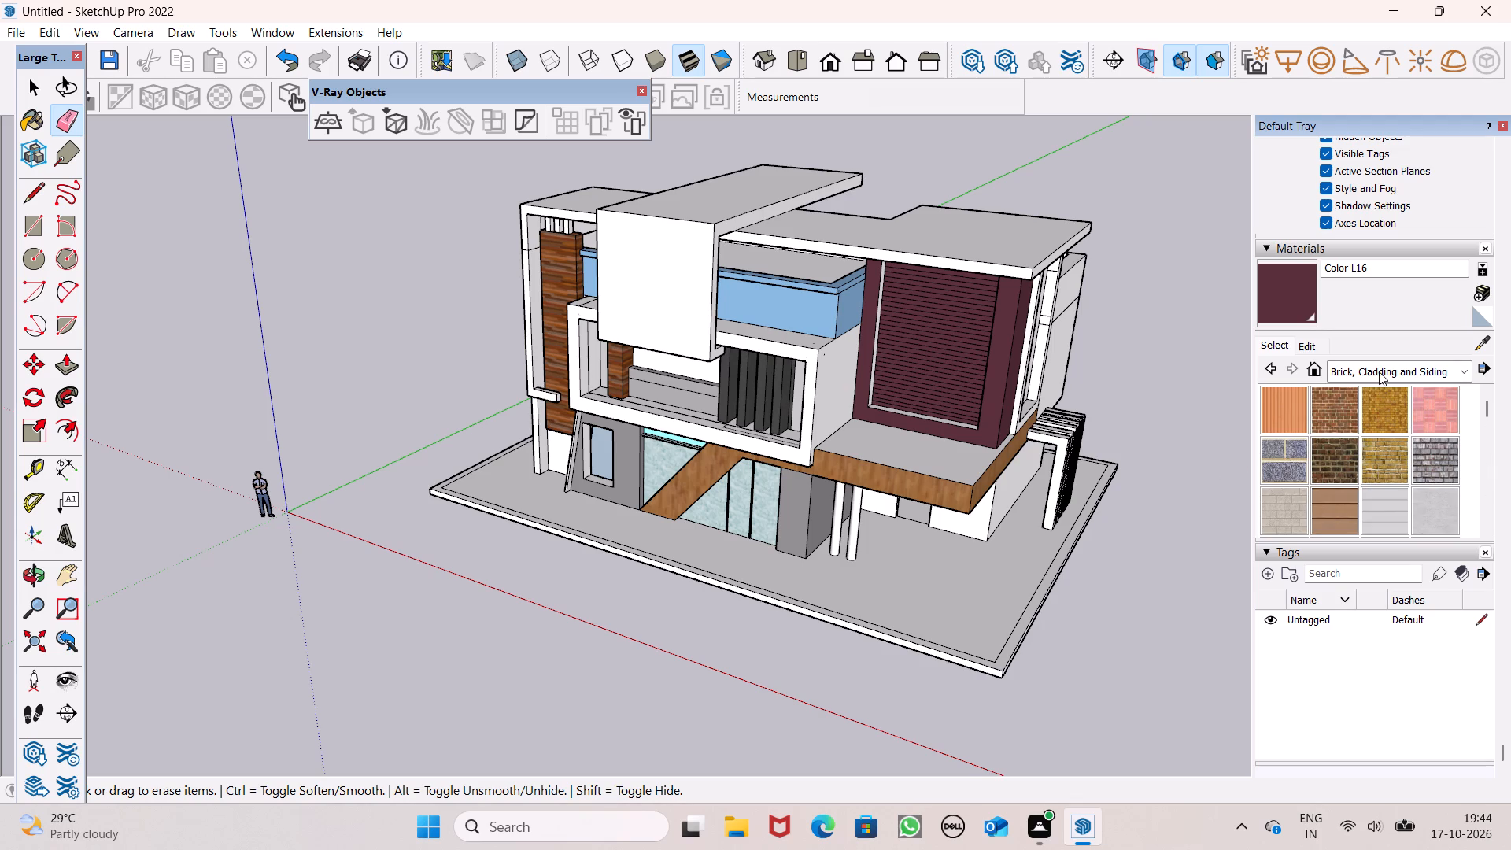
Paint the front and top faces of the projecting upper-floor frame with the Stone material Granite Light Gray.
left_click(1380, 371)
left_click(1380, 542)
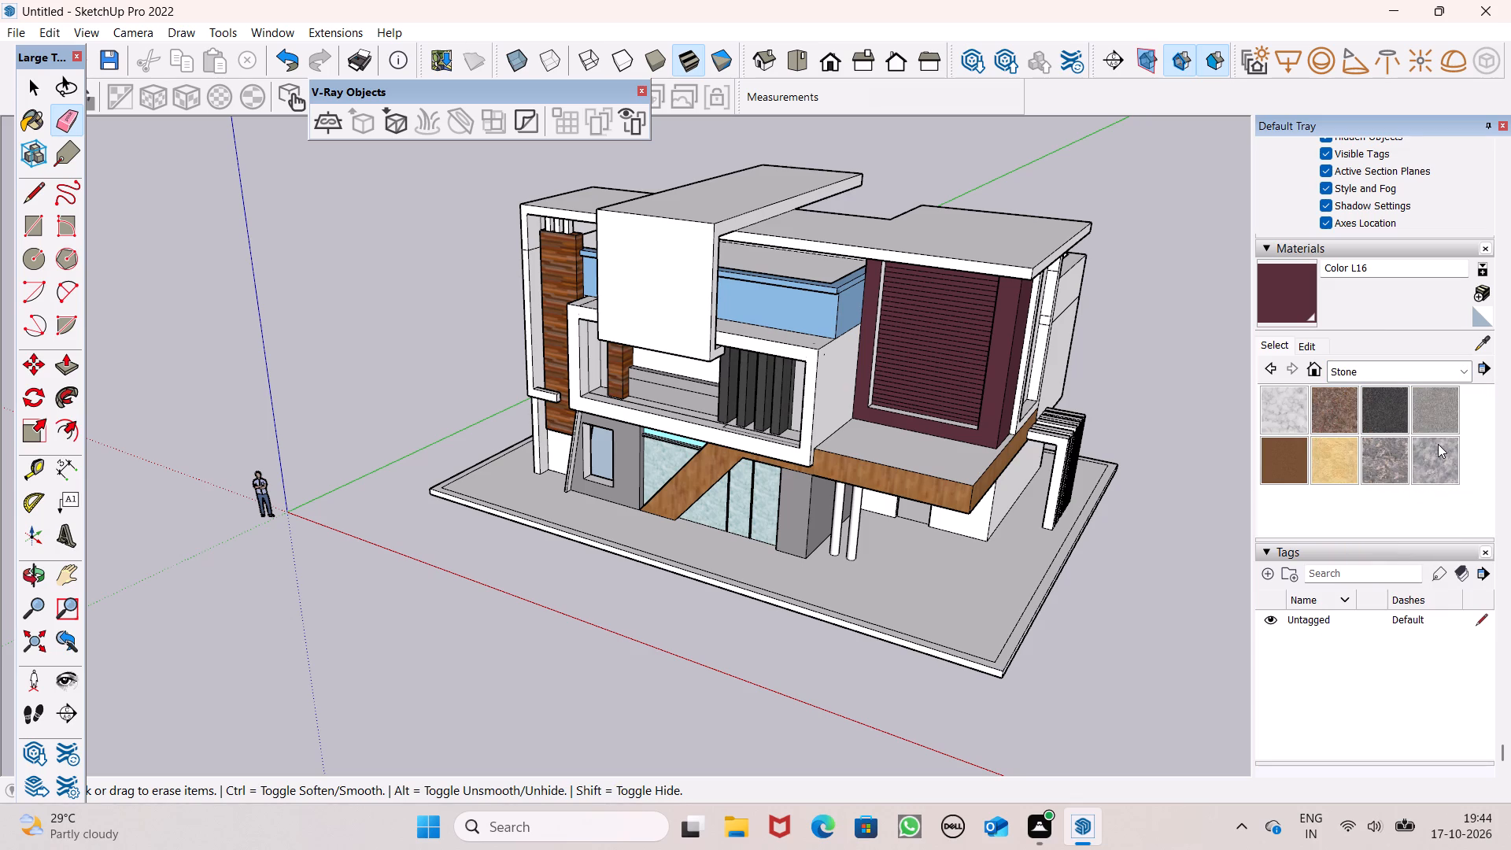
left_click(1434, 420)
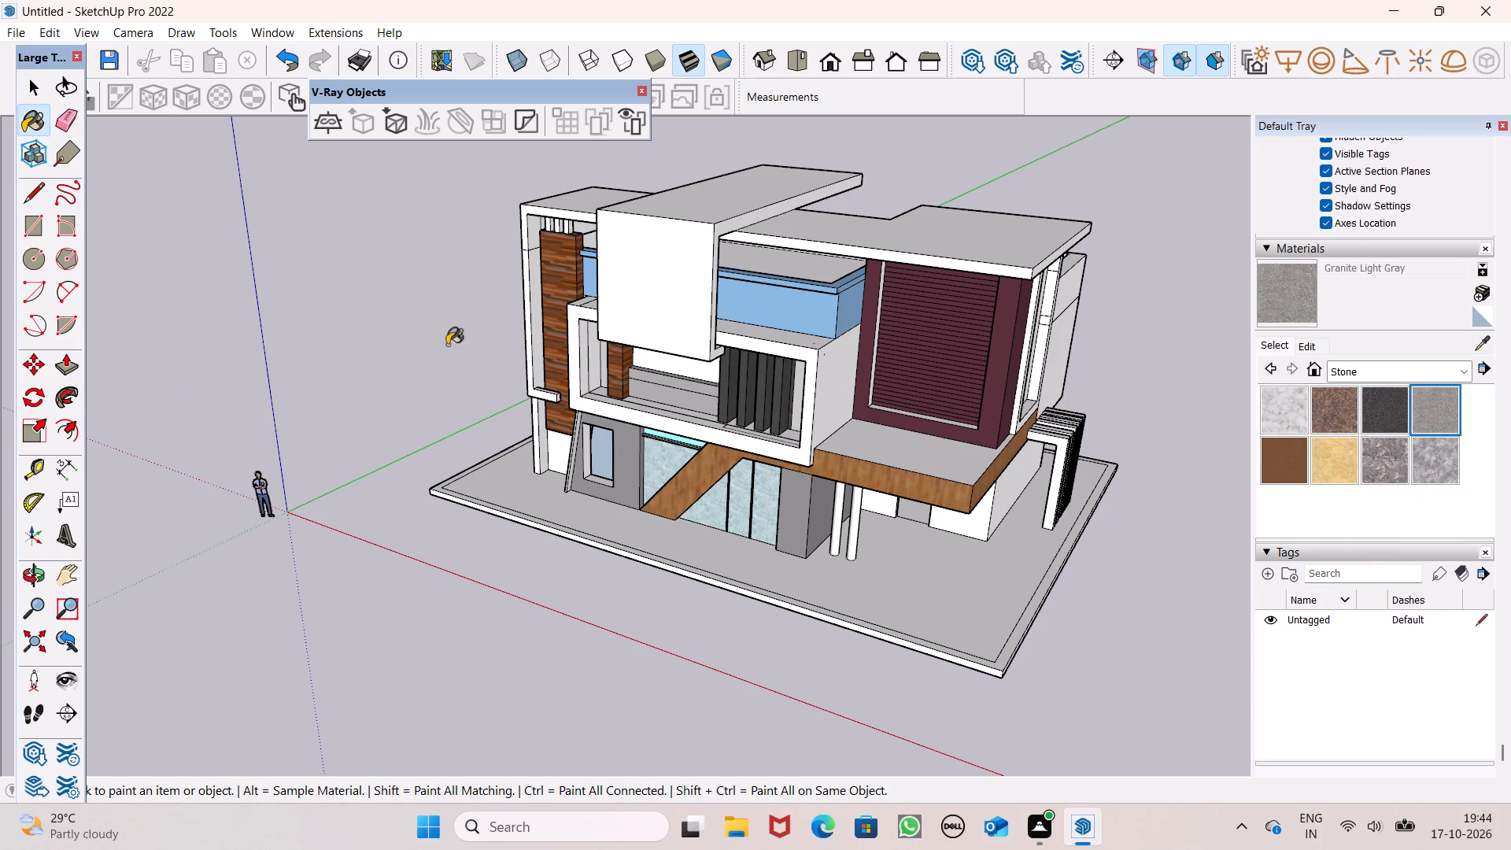
left_click(630, 300)
left_click(708, 193)
Paint the side edge faces on both sides of the projecting upper-floor frame with Granite Light Gray.
scroll(717, 216, "up", 7)
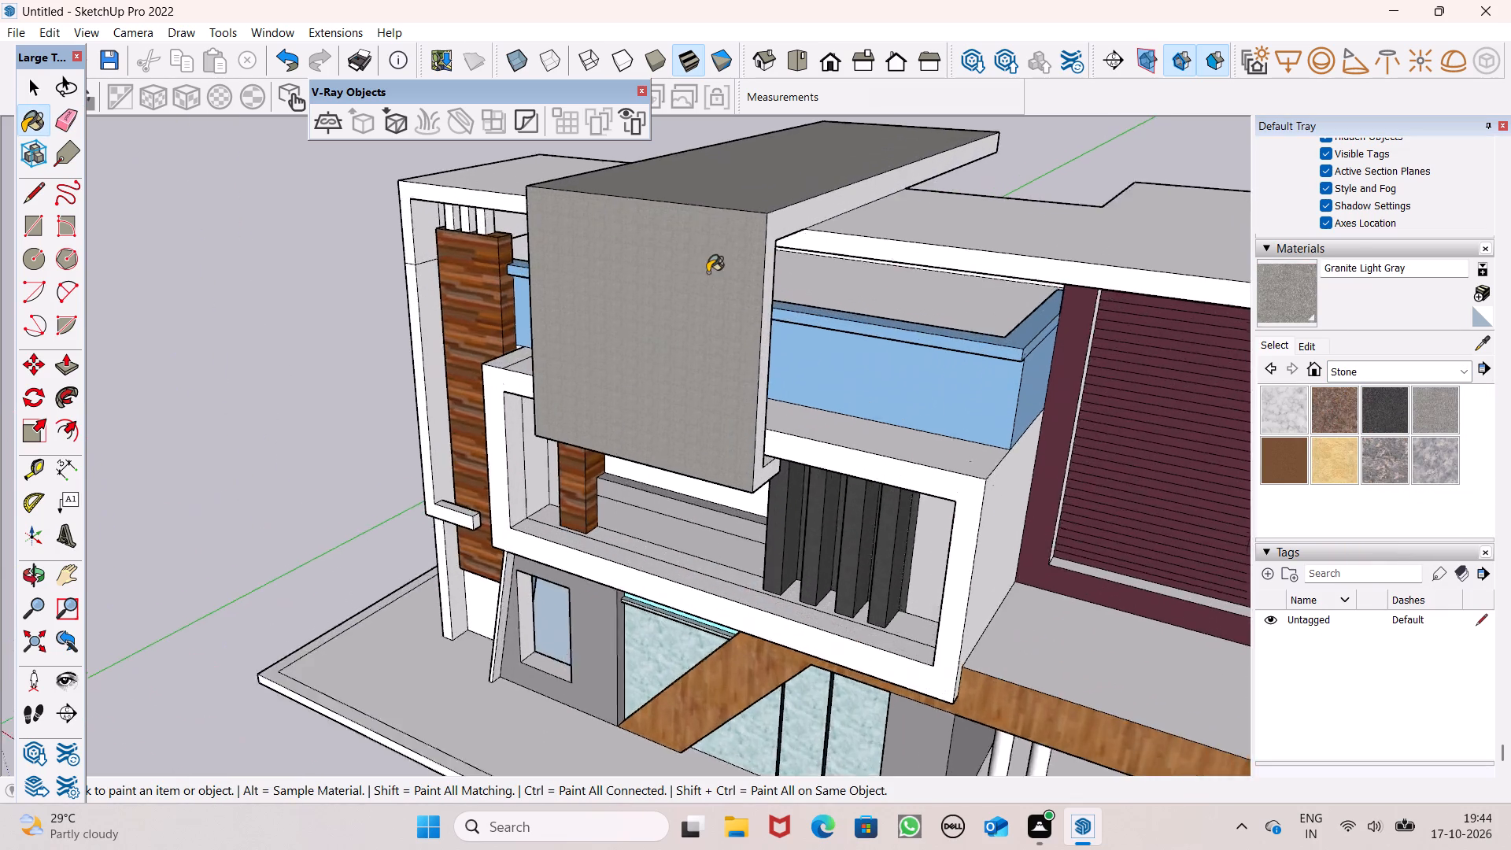
middle_click_drag(707, 272, 375, 267)
scroll(586, 294, "up", 4)
left_click(590, 218)
scroll(526, 284, "up", 1)
middle_click_drag(523, 305, 948, 316)
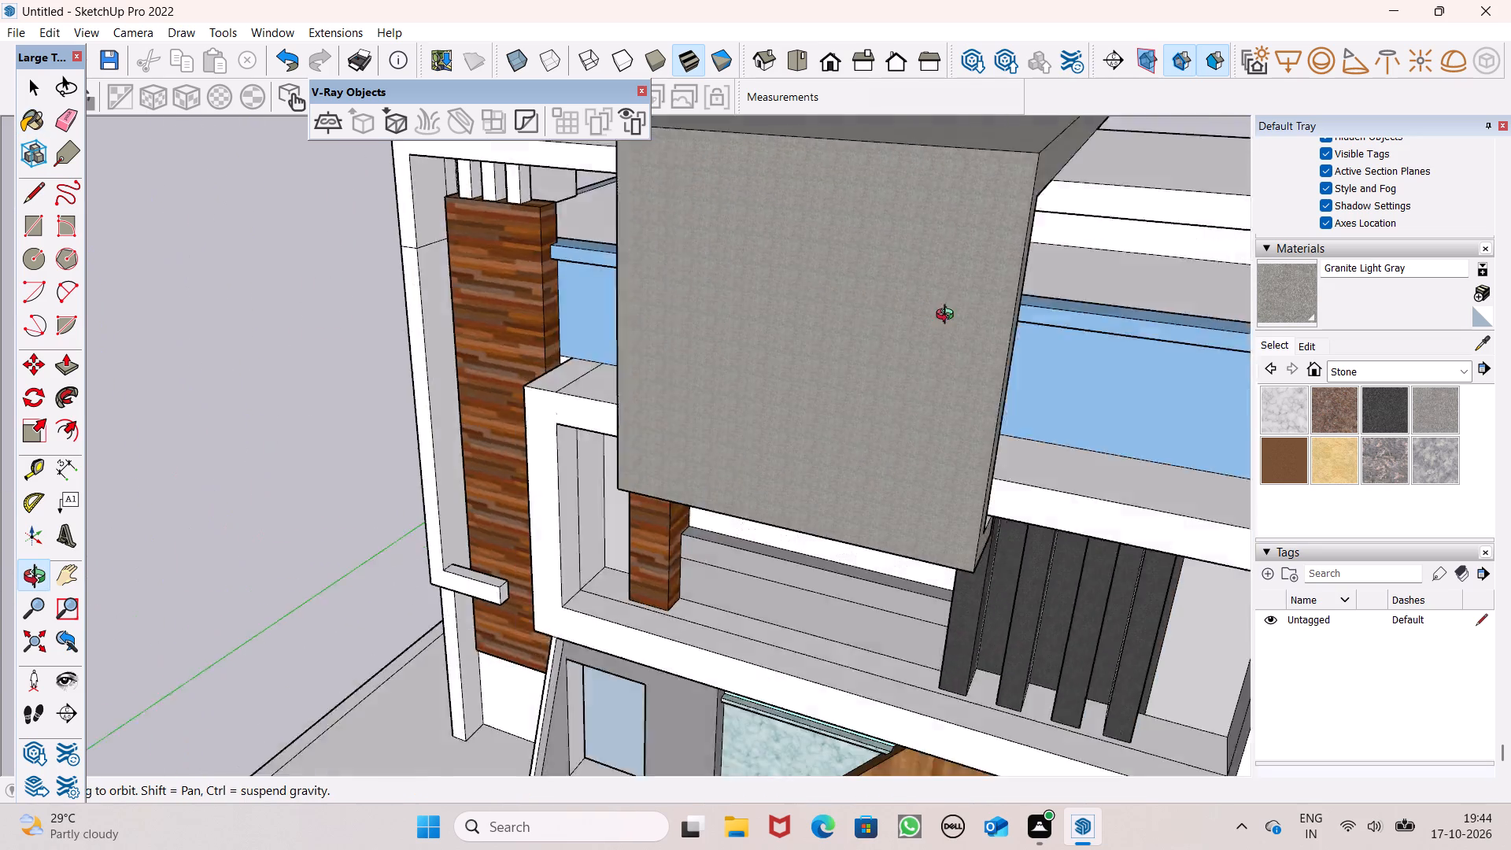
middle_click_drag(948, 316, 986, 309)
scroll(986, 327, "down", 4)
middle_click_drag(786, 391, 1088, 383)
middle_click_drag(786, 370, 908, 360)
scroll(826, 249, "up", 6)
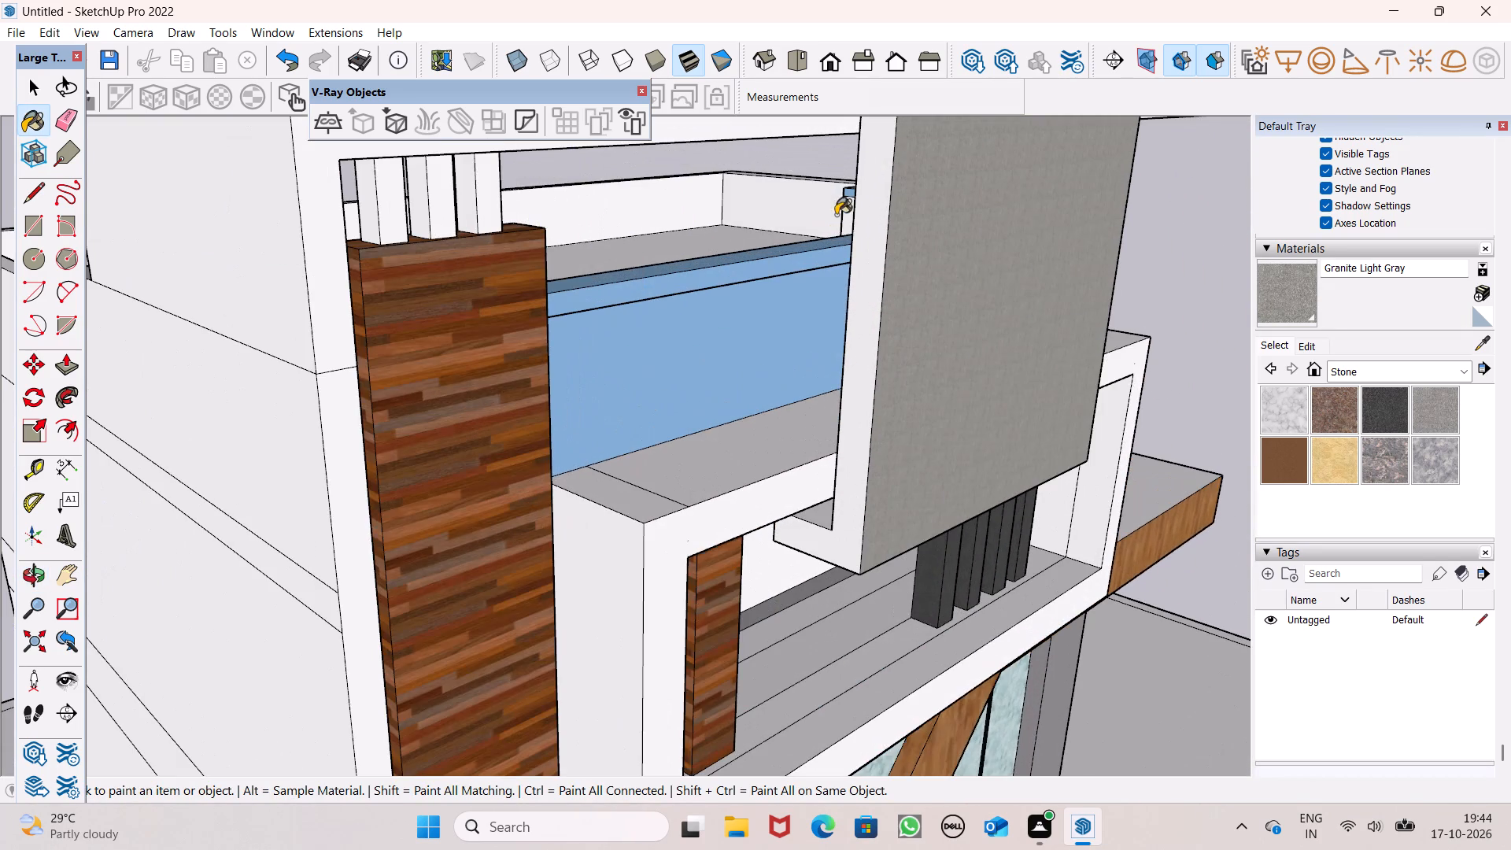
left_click(860, 240)
Paint the back face of the projecting frame's front panel and its lower return with Granite Light Gray.
scroll(910, 392, "down", 4)
middle_click_drag(1013, 446, 451, 434)
scroll(557, 306, "down", 5)
middle_click_drag(615, 344, 582, 349)
scroll(603, 347, "up", 1)
middle_click_drag(582, 349, 172, 316)
scroll(593, 264, "up", 5)
left_click(350, 256)
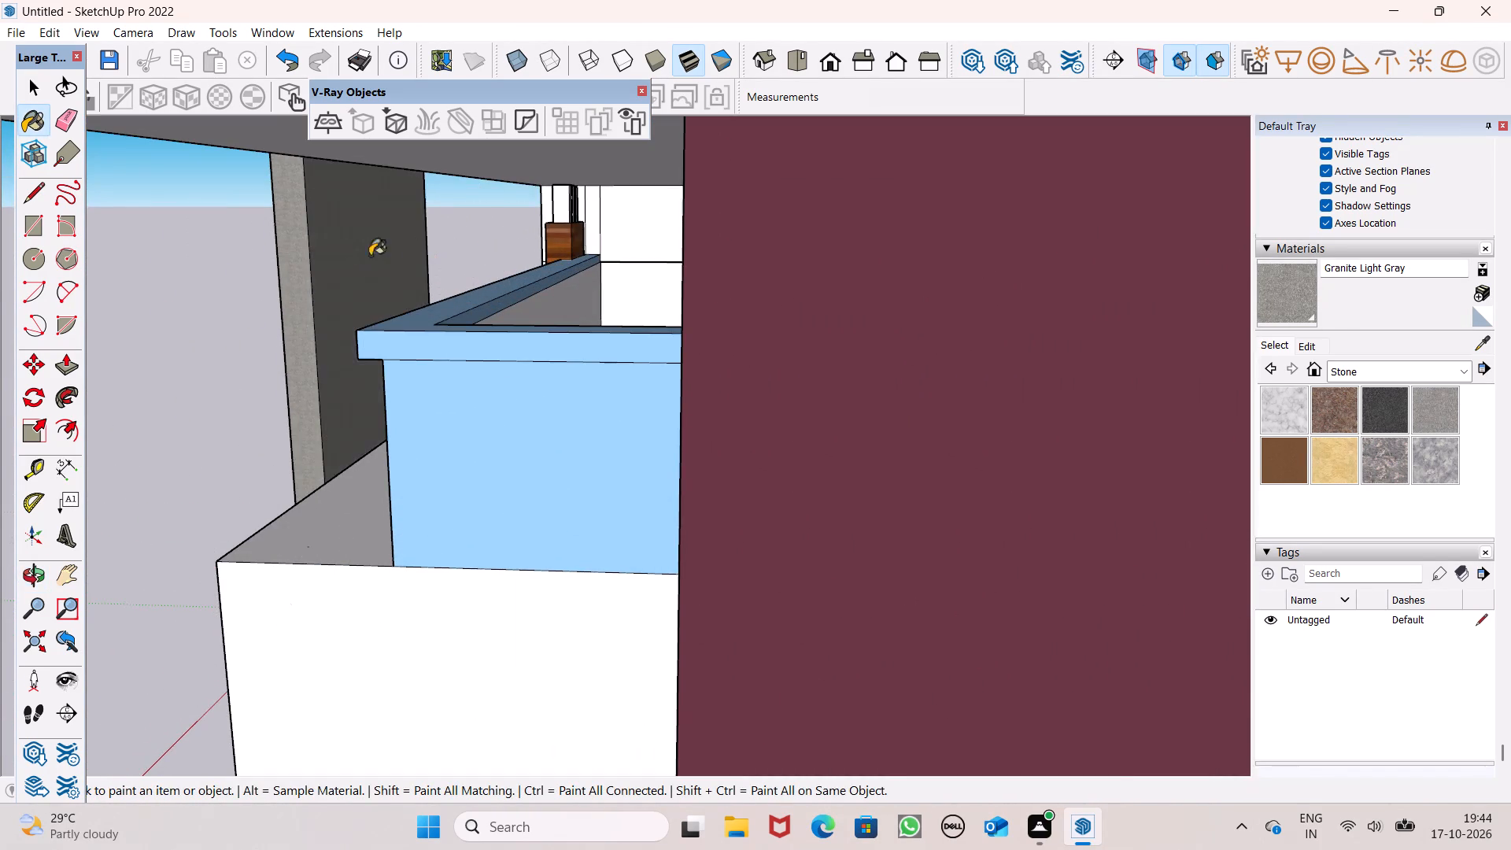
scroll(507, 254, "down", 6)
middle_click_drag(526, 305, 683, 319)
scroll(706, 286, "down", 5)
scroll(674, 265, "up", 4)
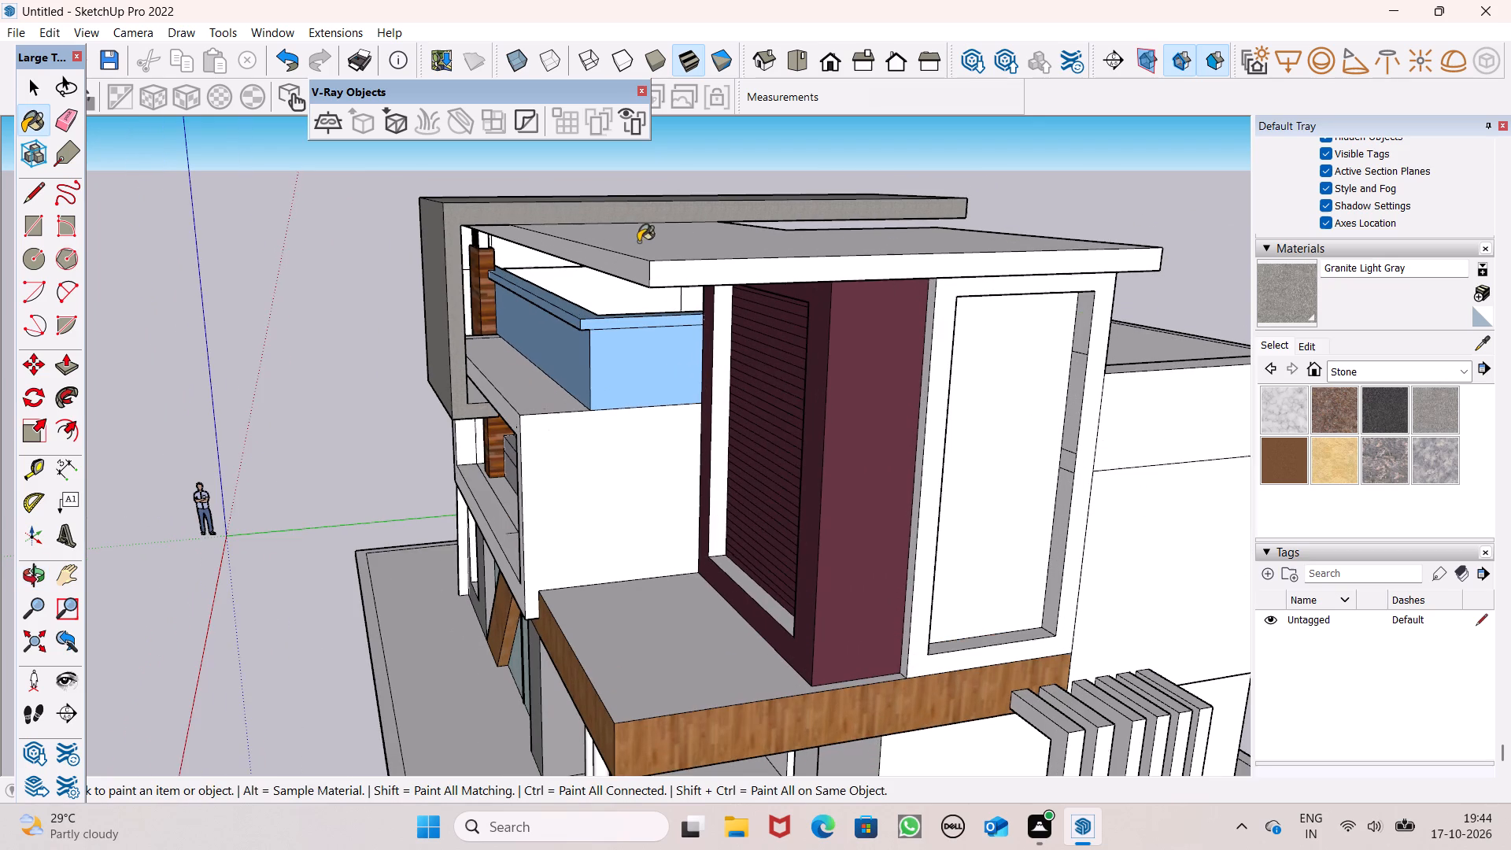
scroll(508, 389, "up", 12)
left_click(456, 382)
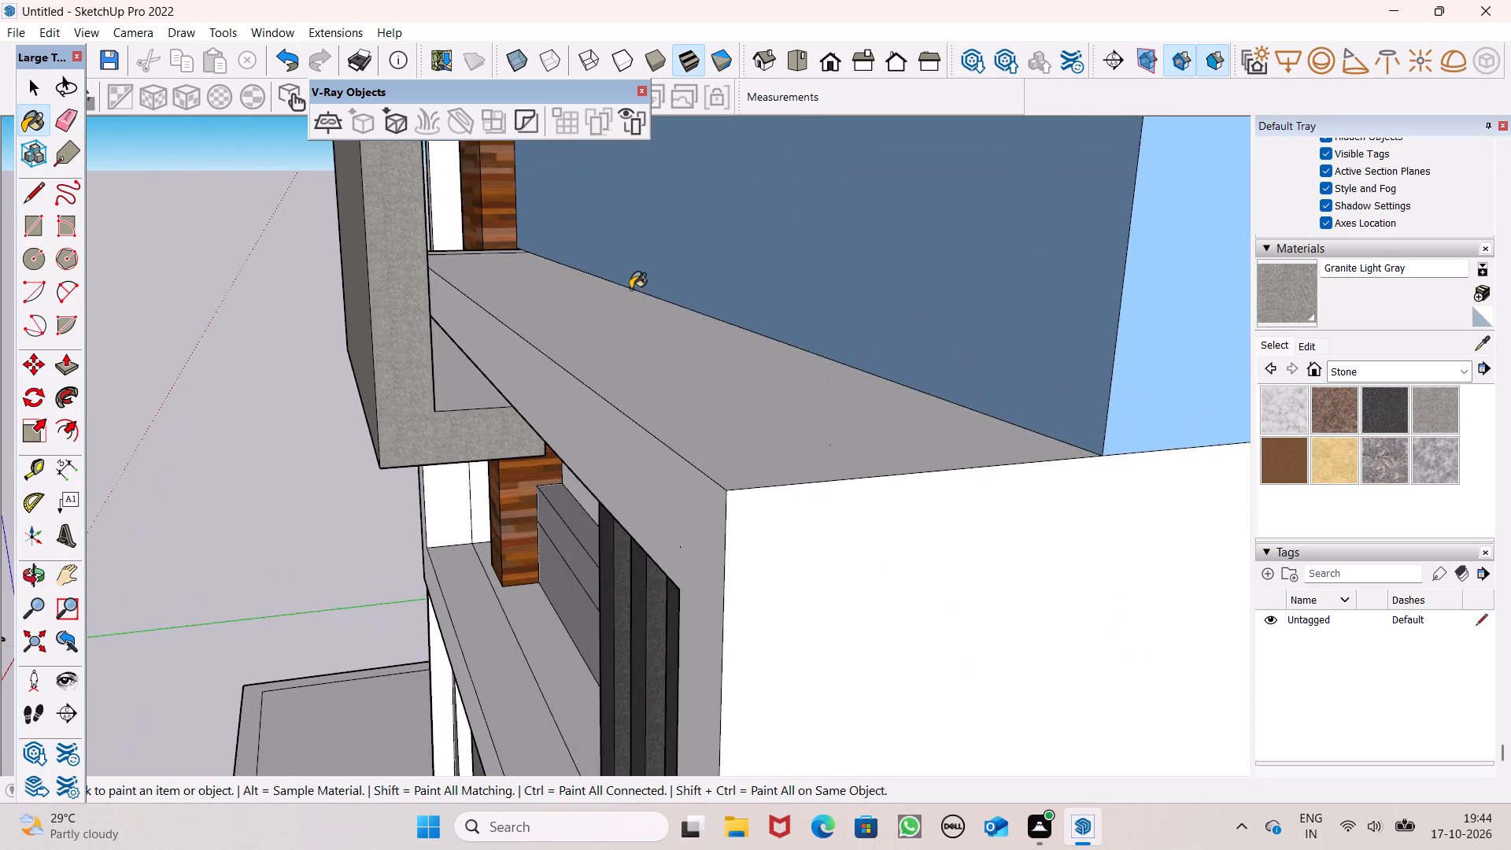
Paint the underside of the projecting frame's roof overhang with Granite Light Gray.
scroll(630, 289, "down", 6)
middle_click_drag(623, 319, 1283, 227)
middle_click_drag(798, 288, 1332, 361)
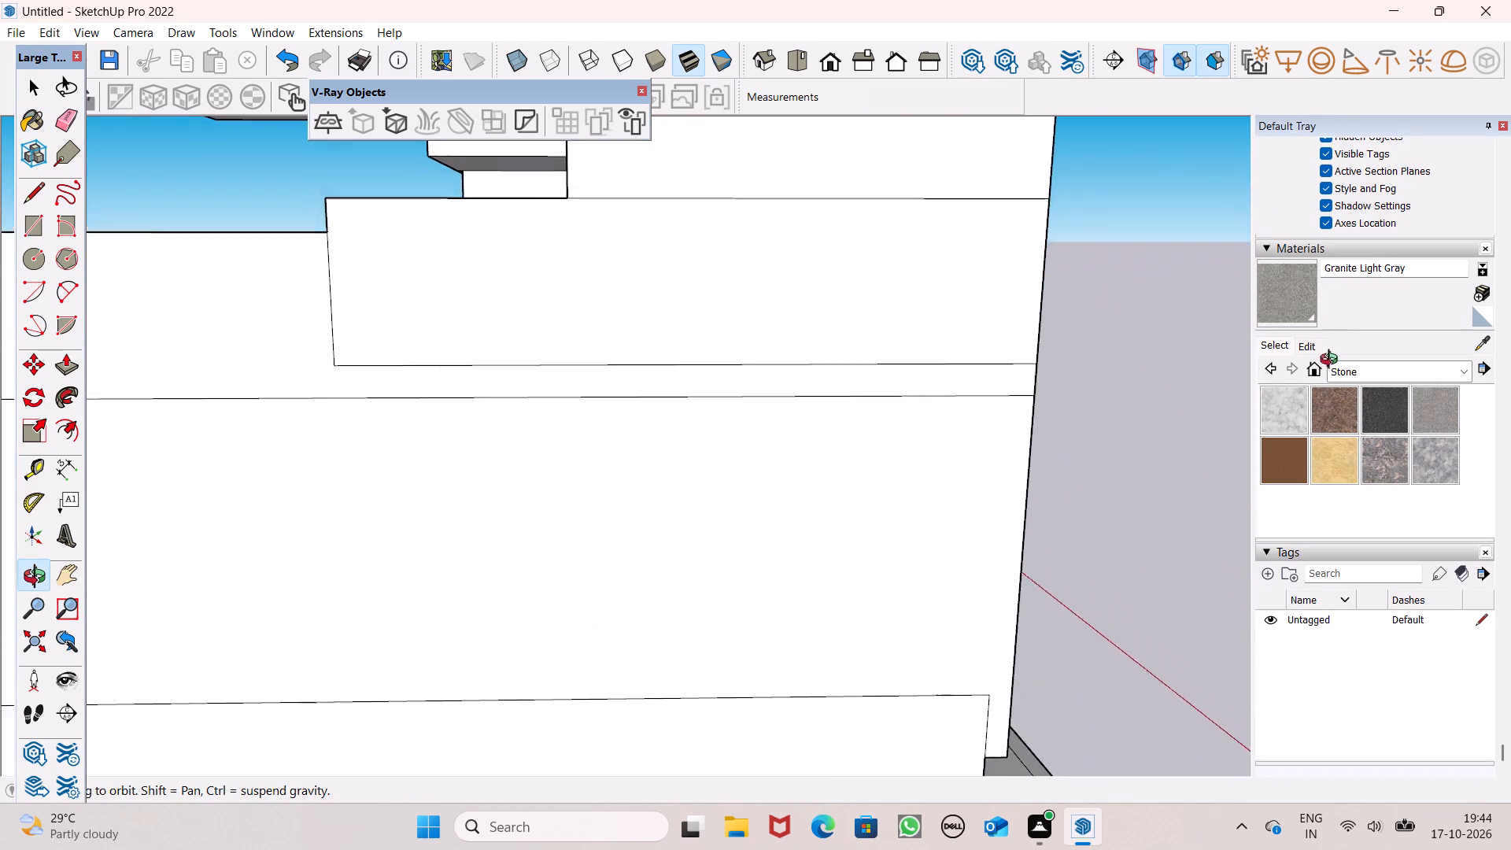
middle_click_drag(1332, 361, 1164, 379)
scroll(1092, 348, "down", 6)
middle_click_drag(949, 295, 968, 185)
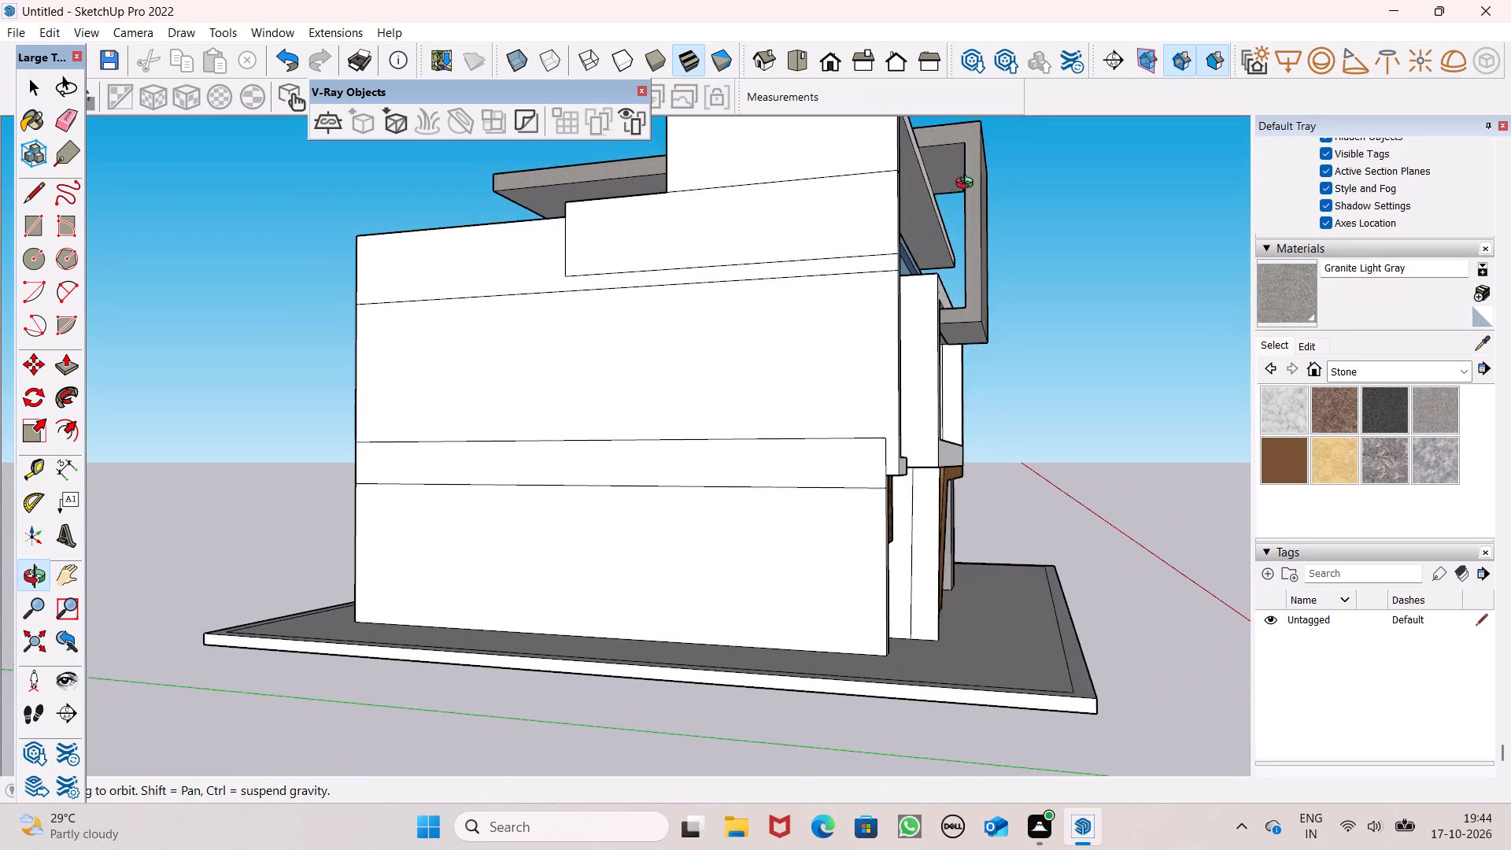
middle_click_drag(968, 185, 955, 150)
left_click(936, 147)
scroll(950, 190, "up", 1)
scroll(951, 200, "down", 3)
middle_click_drag(993, 250, 588, 400)
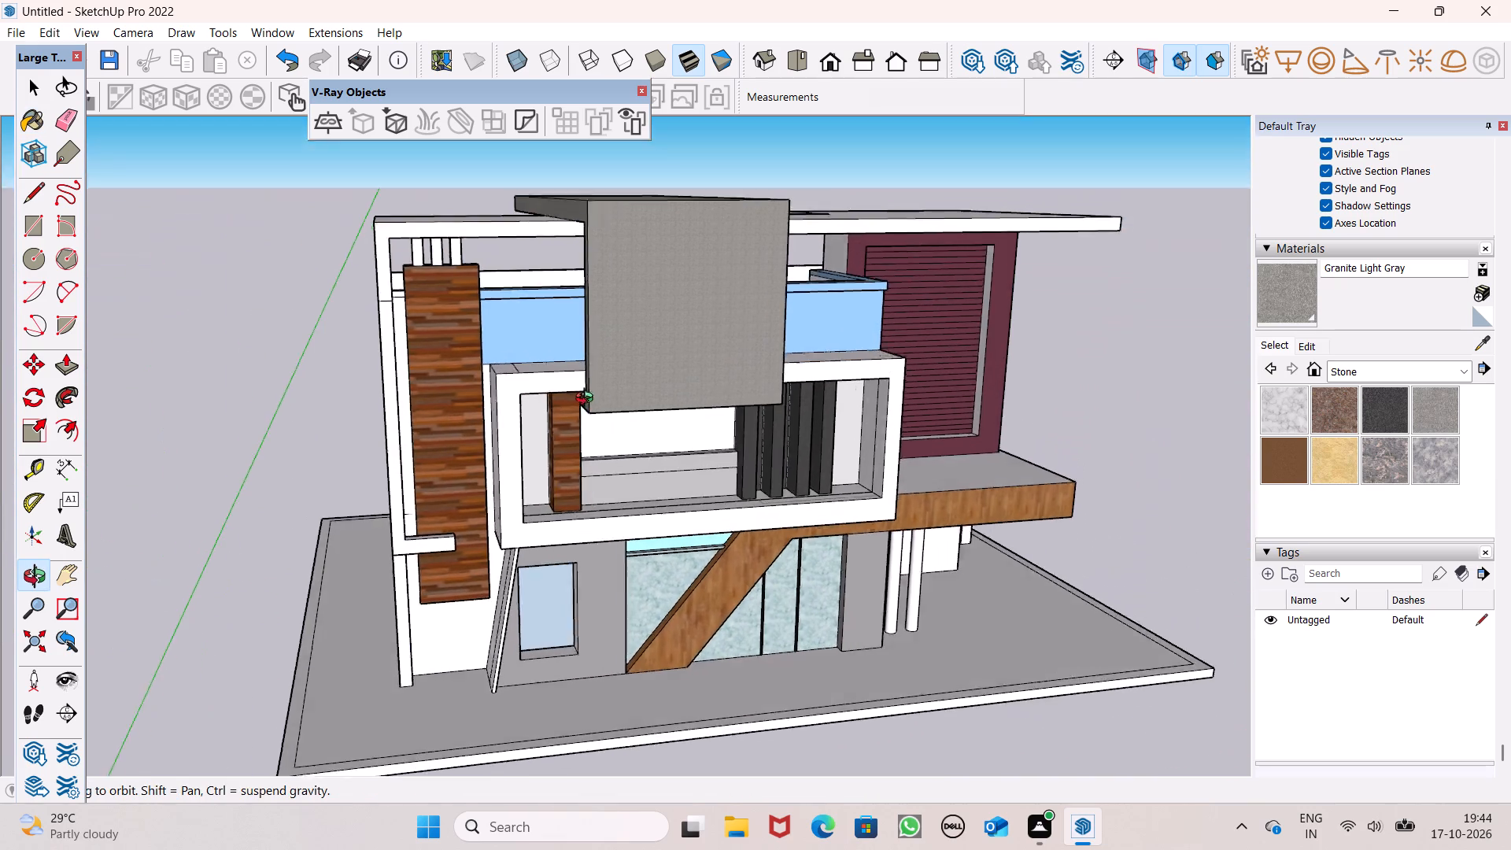
middle_click_drag(588, 400, 584, 408)
Set the texture size of the Granite Light Gray material to 5'.
left_click(1297, 344)
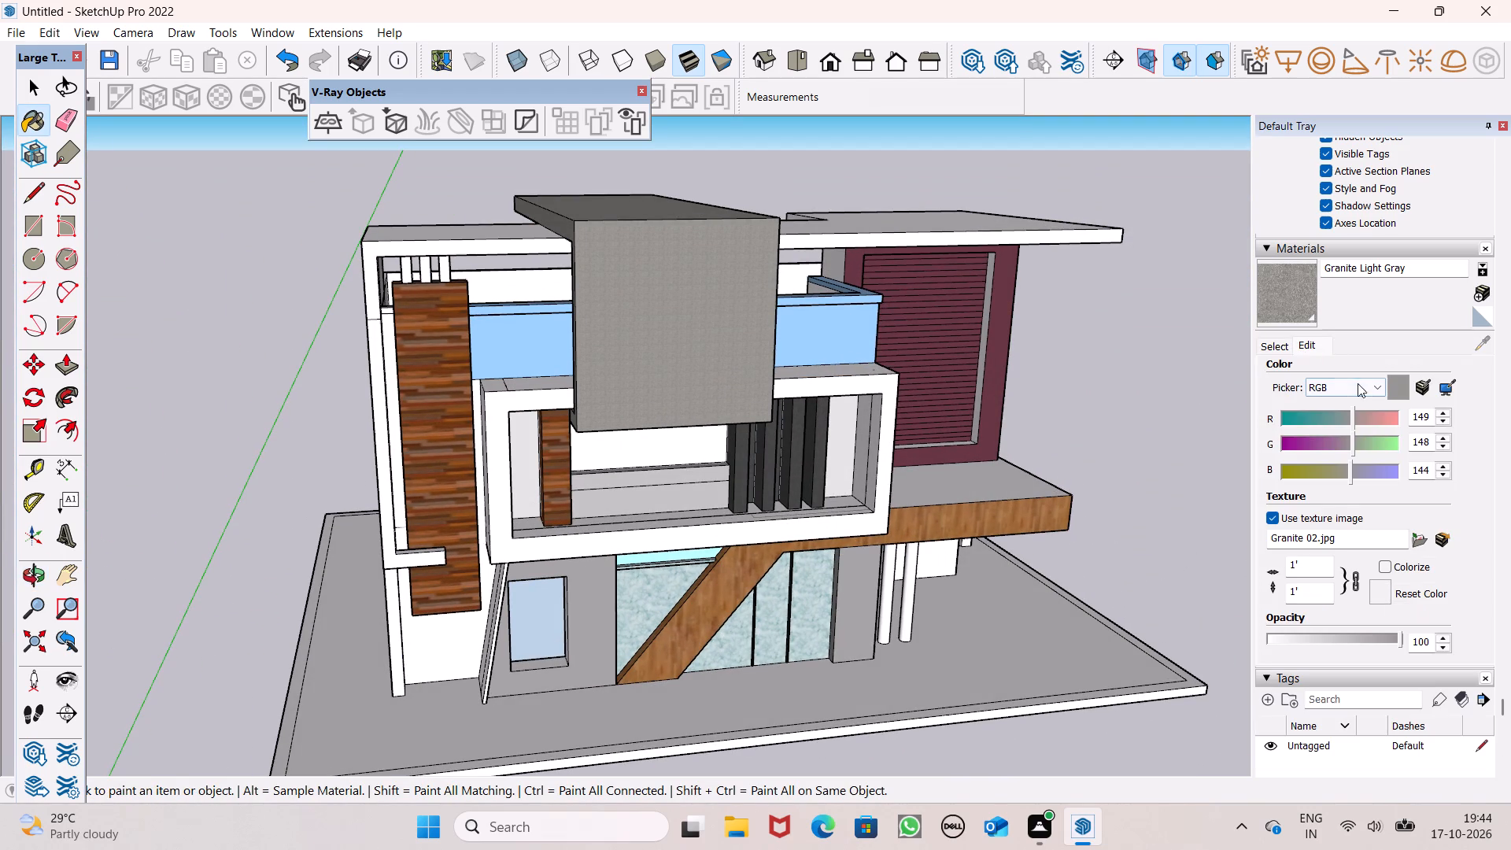
left_click(1317, 572)
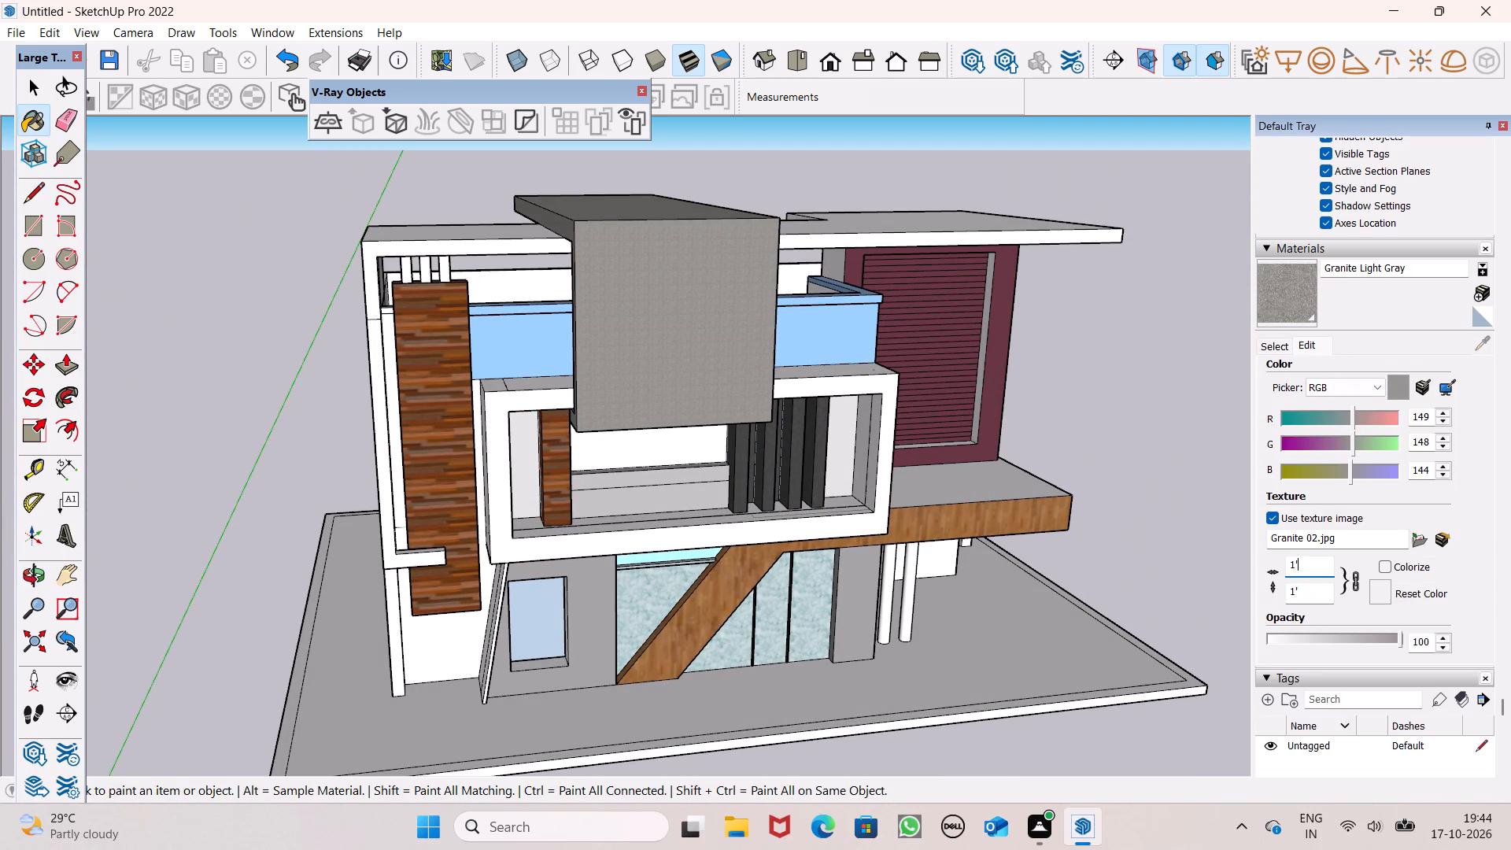
key("BackSpace")
key("BackSpace")
key("BackSpace")
type("5'")
key("Return")
scroll(1012, 439, "down", 4)
middle_click_drag(1057, 485, 863, 520)
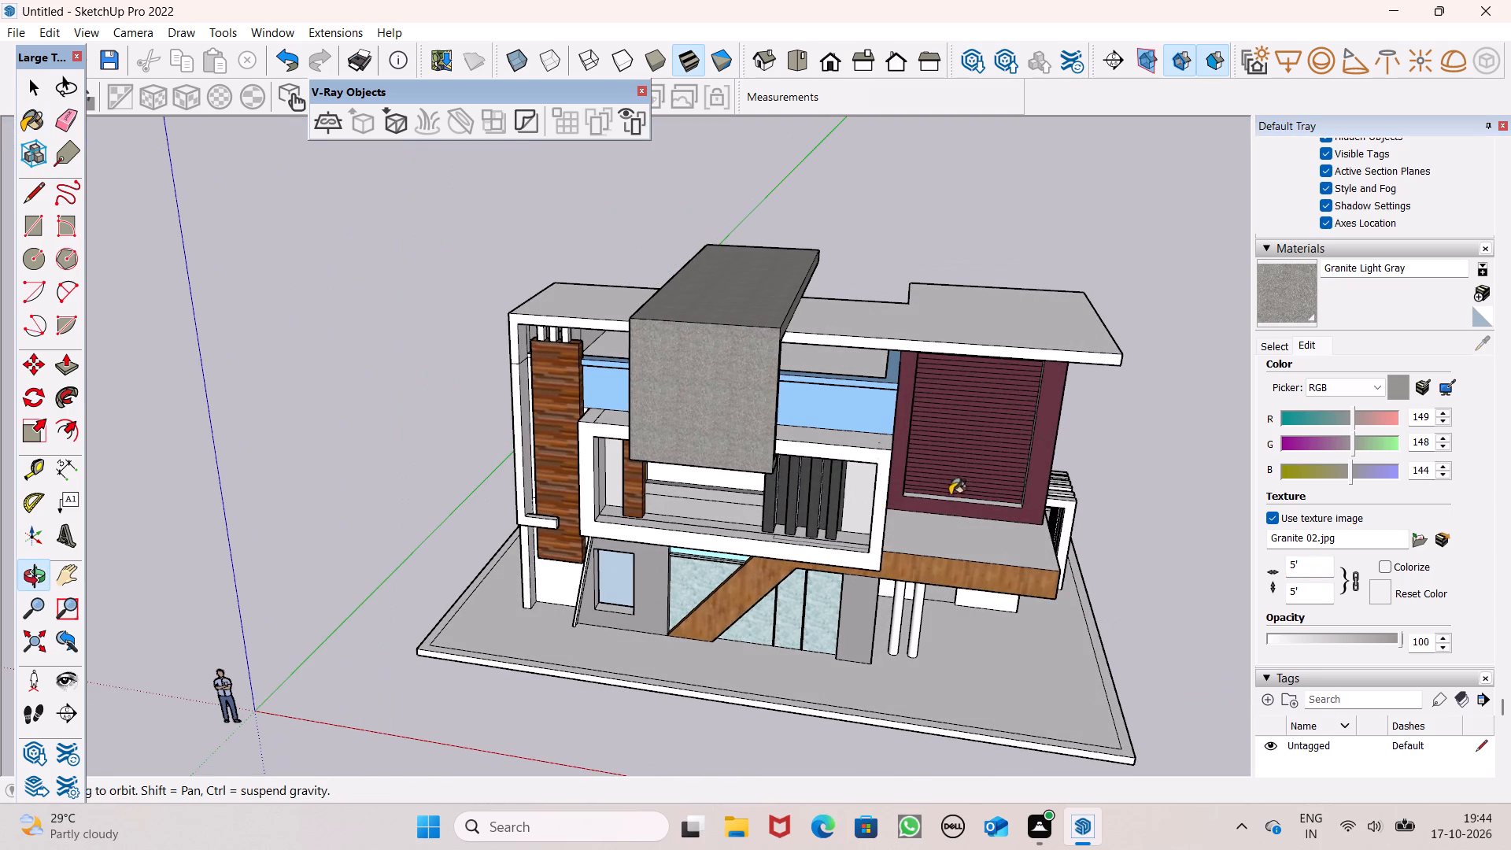
key("space")
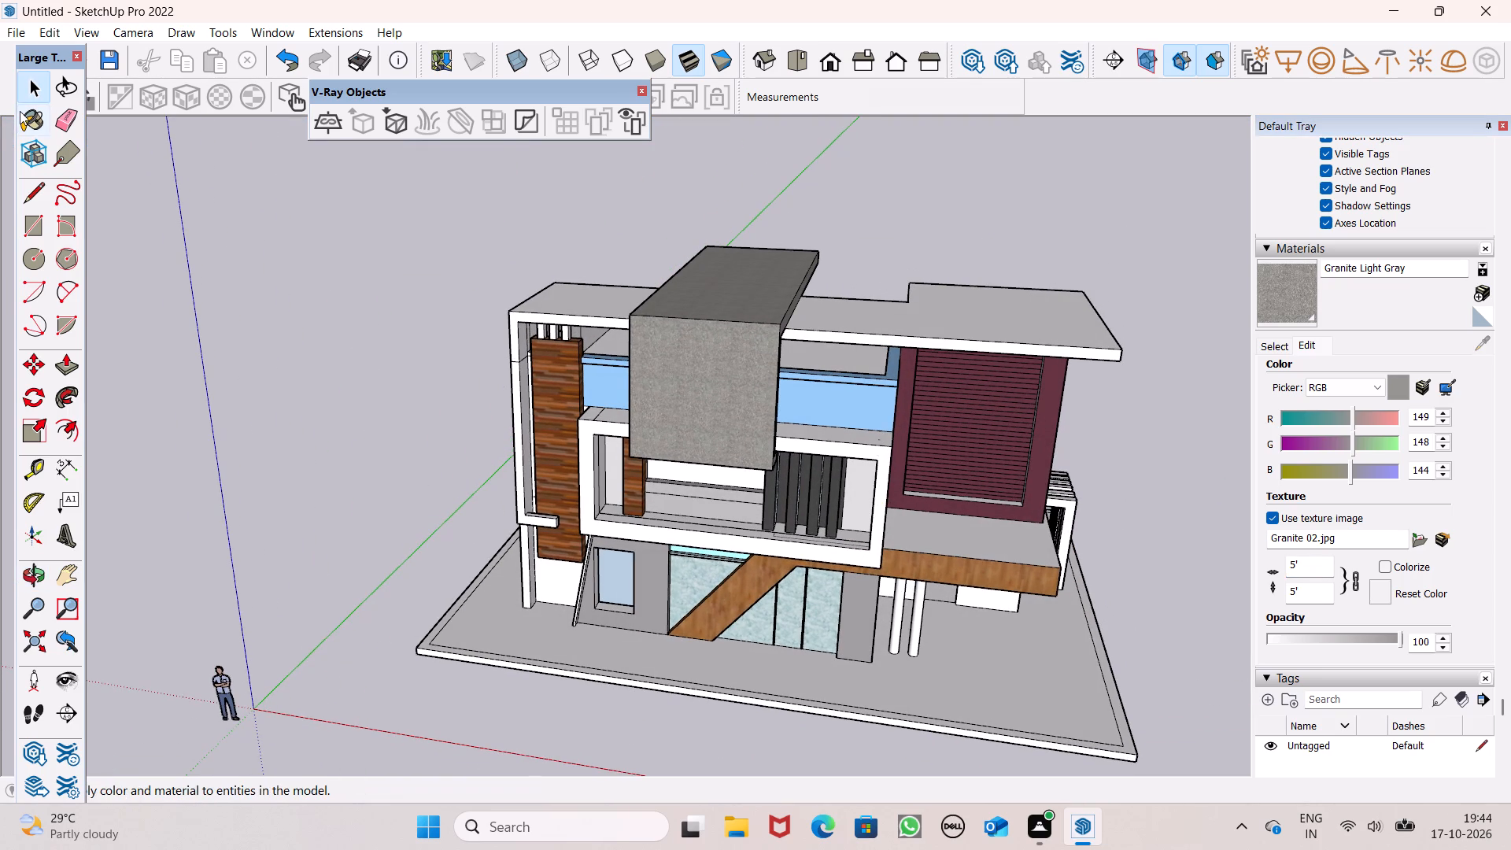
Erase the stray edge crossing the top face of the white projecting balcony frame, near its wood-panel end.
left_click(57, 119)
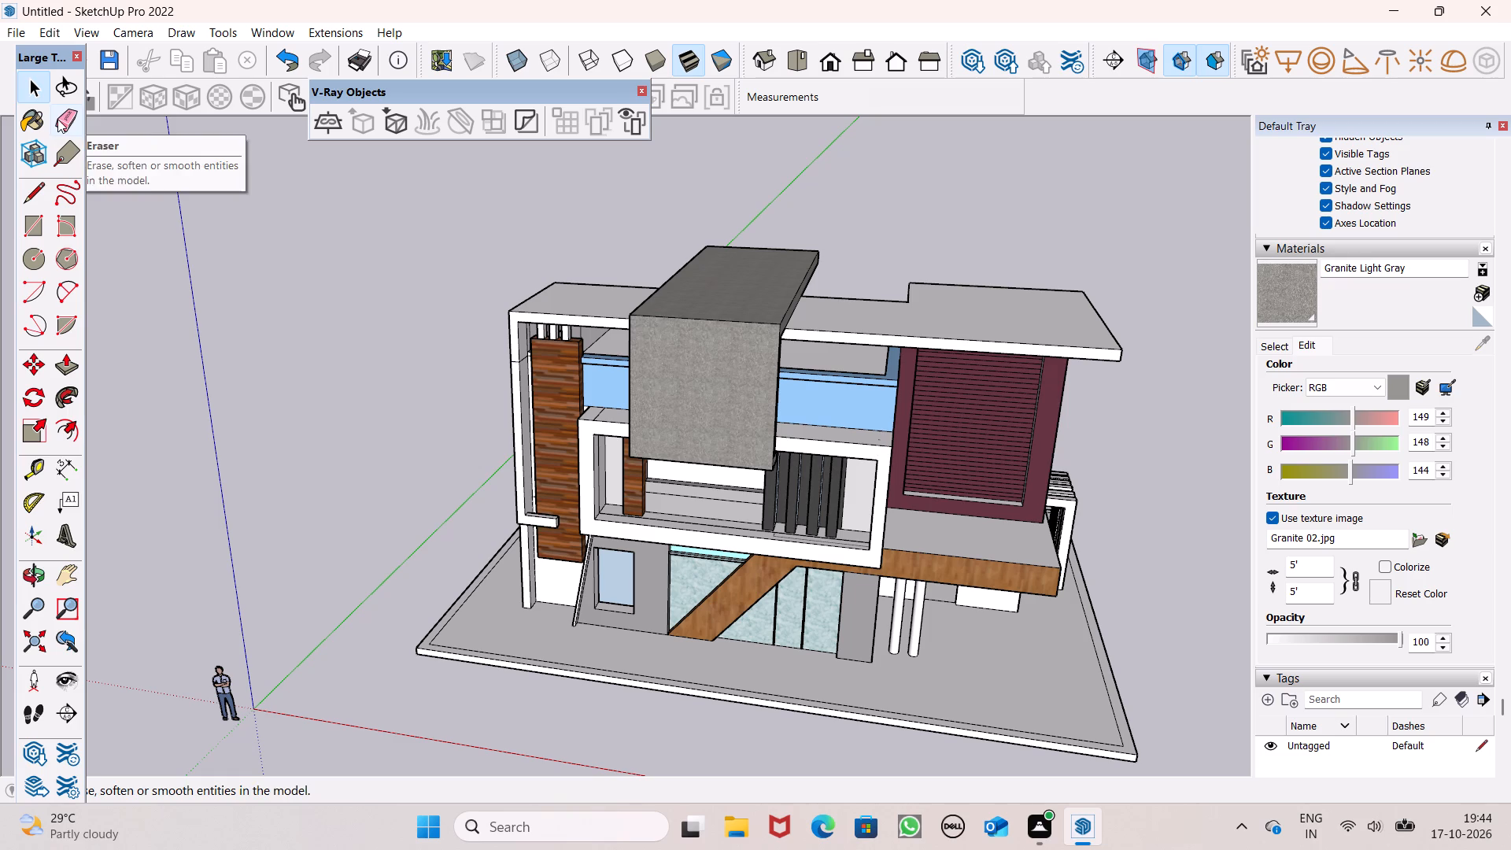
middle_click_drag(562, 495, 696, 621)
scroll(597, 464, "up", 3)
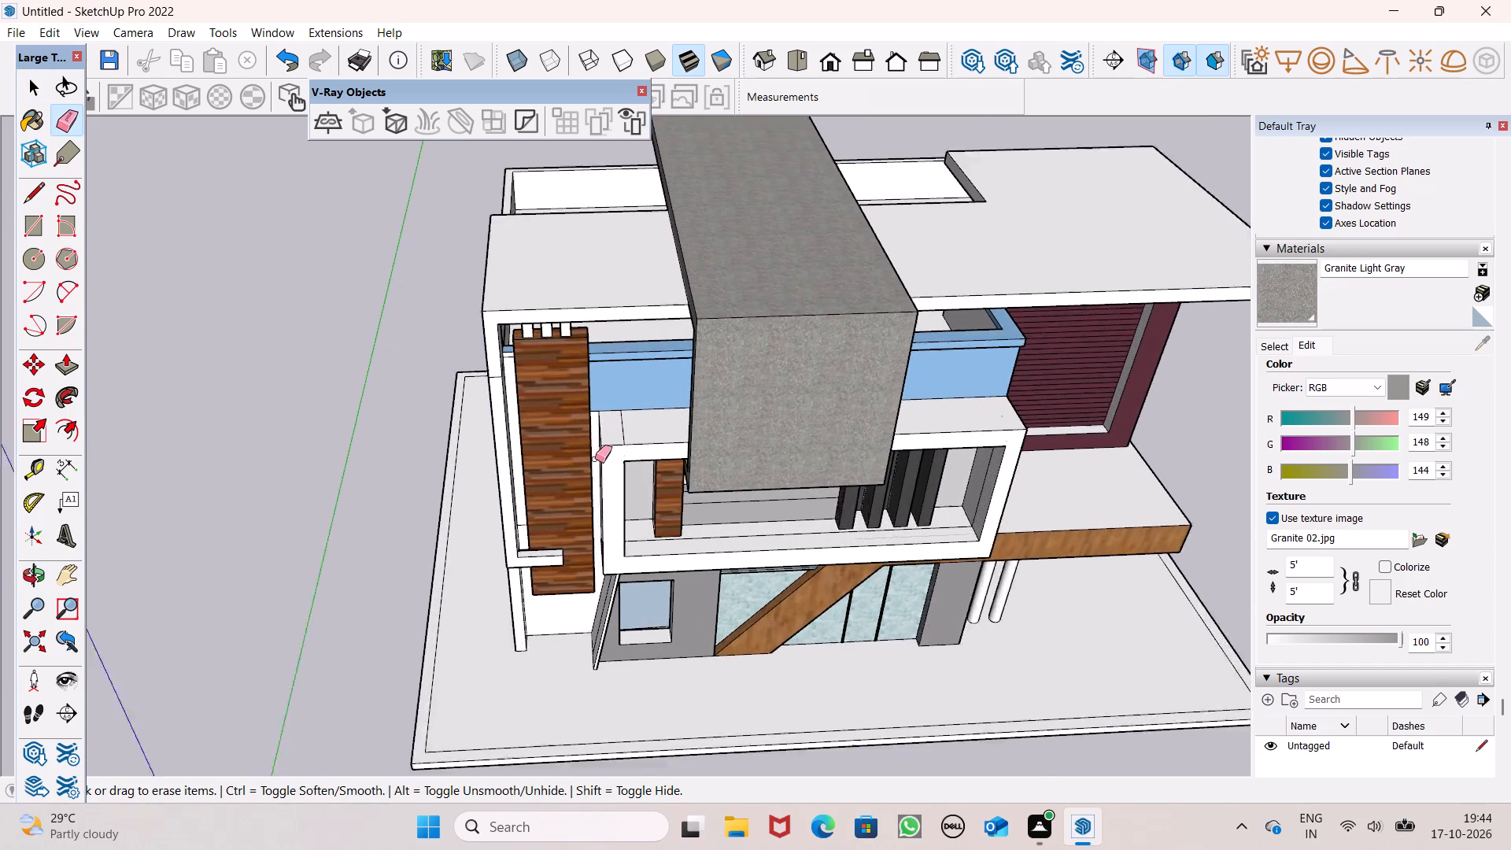
scroll(595, 459, "up", 1)
scroll(686, 381, "up", 3)
left_click_drag(610, 441, 609, 449)
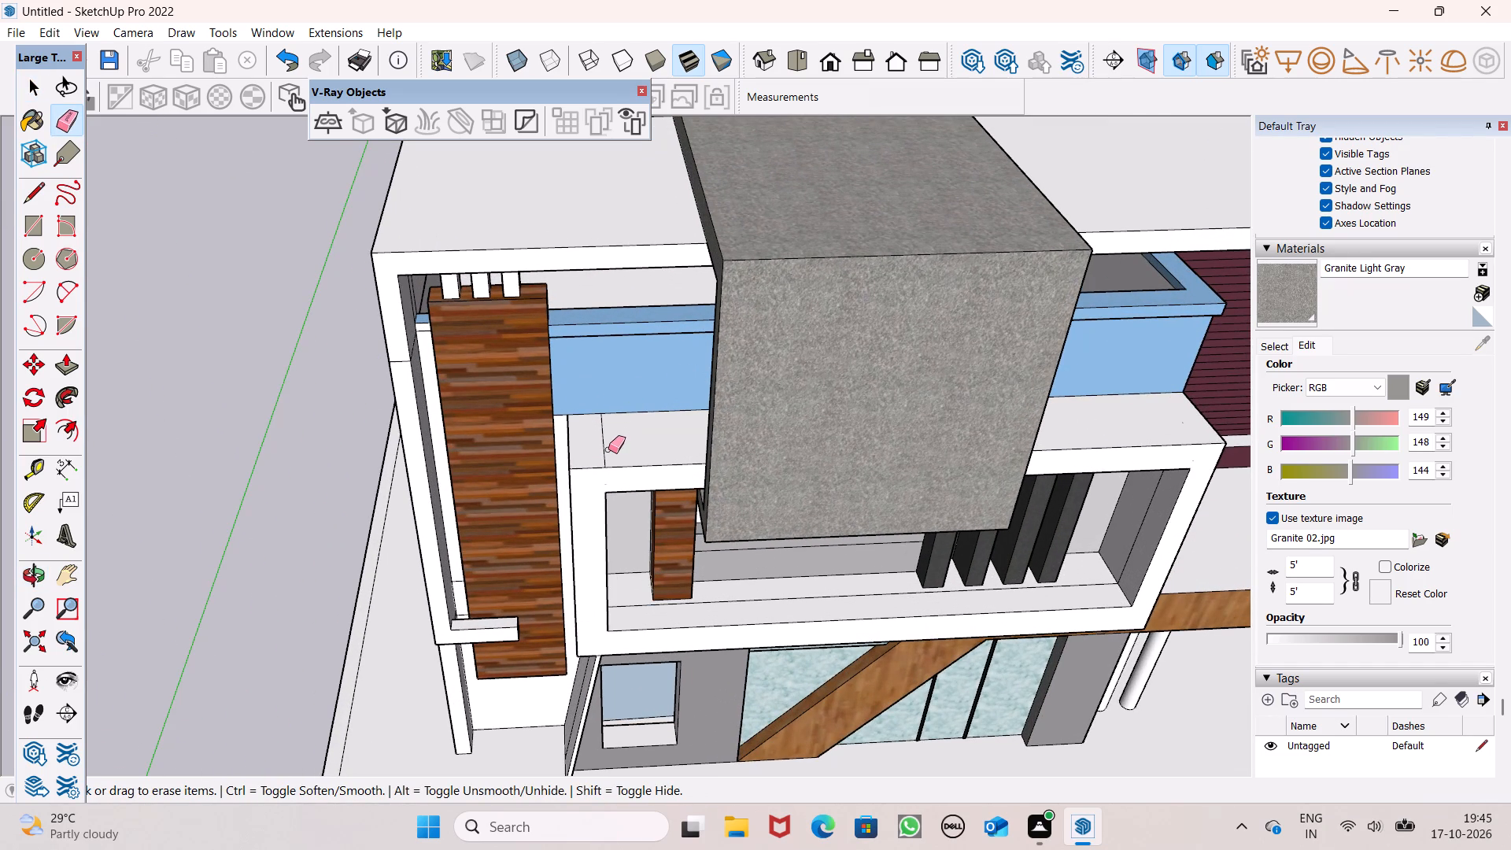
left_click(608, 454)
left_click_drag(609, 439, 600, 441)
Draw a freestanding vertical rectangle about 3' 8" wide and 6' high beside the house, next to the louvre-panel side.
scroll(642, 421, "down", 4)
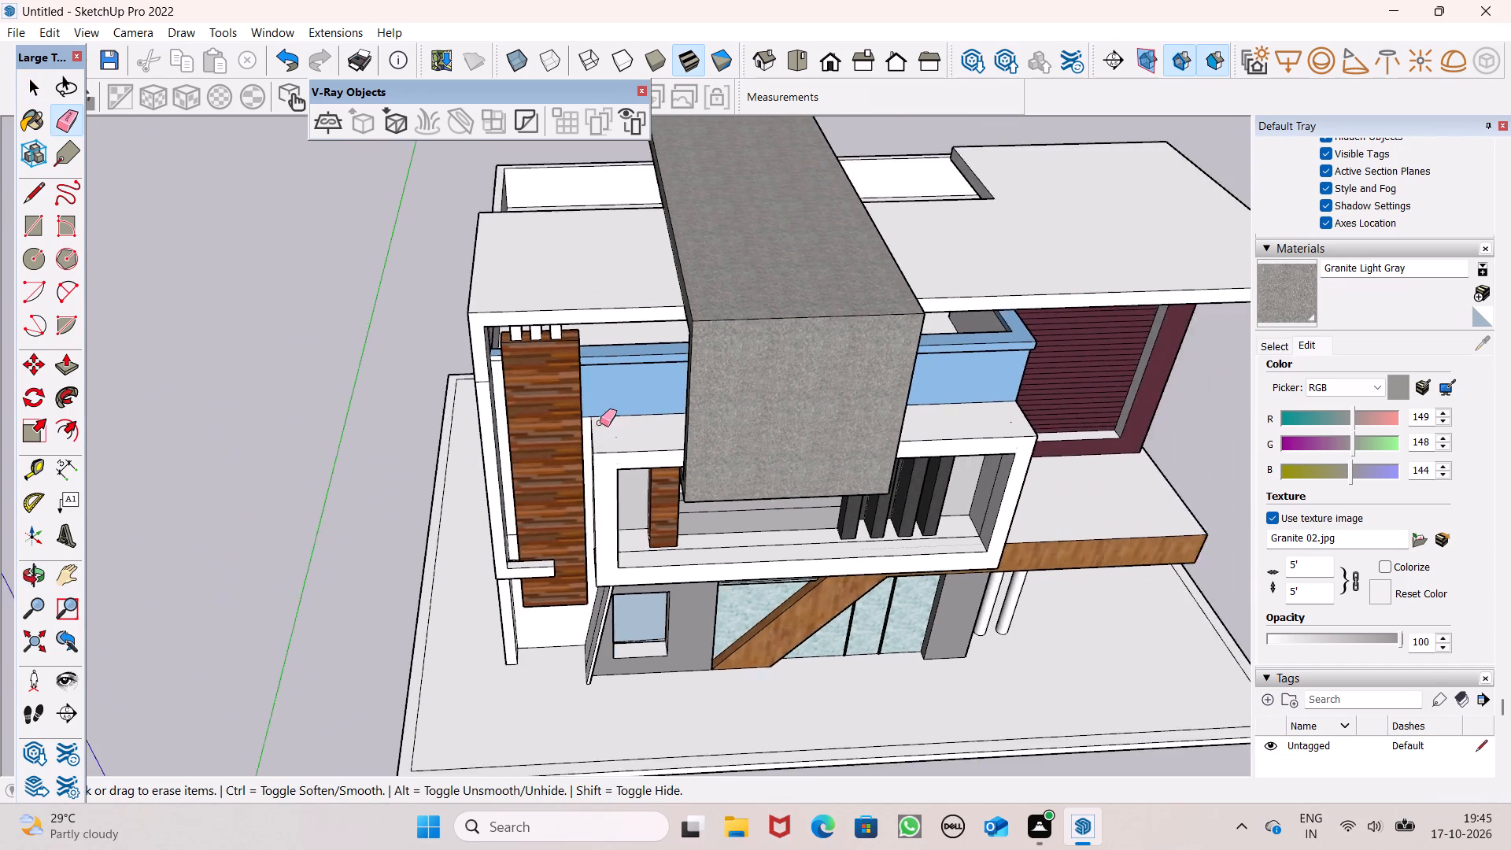
middle_click_drag(600, 423, 1035, 256)
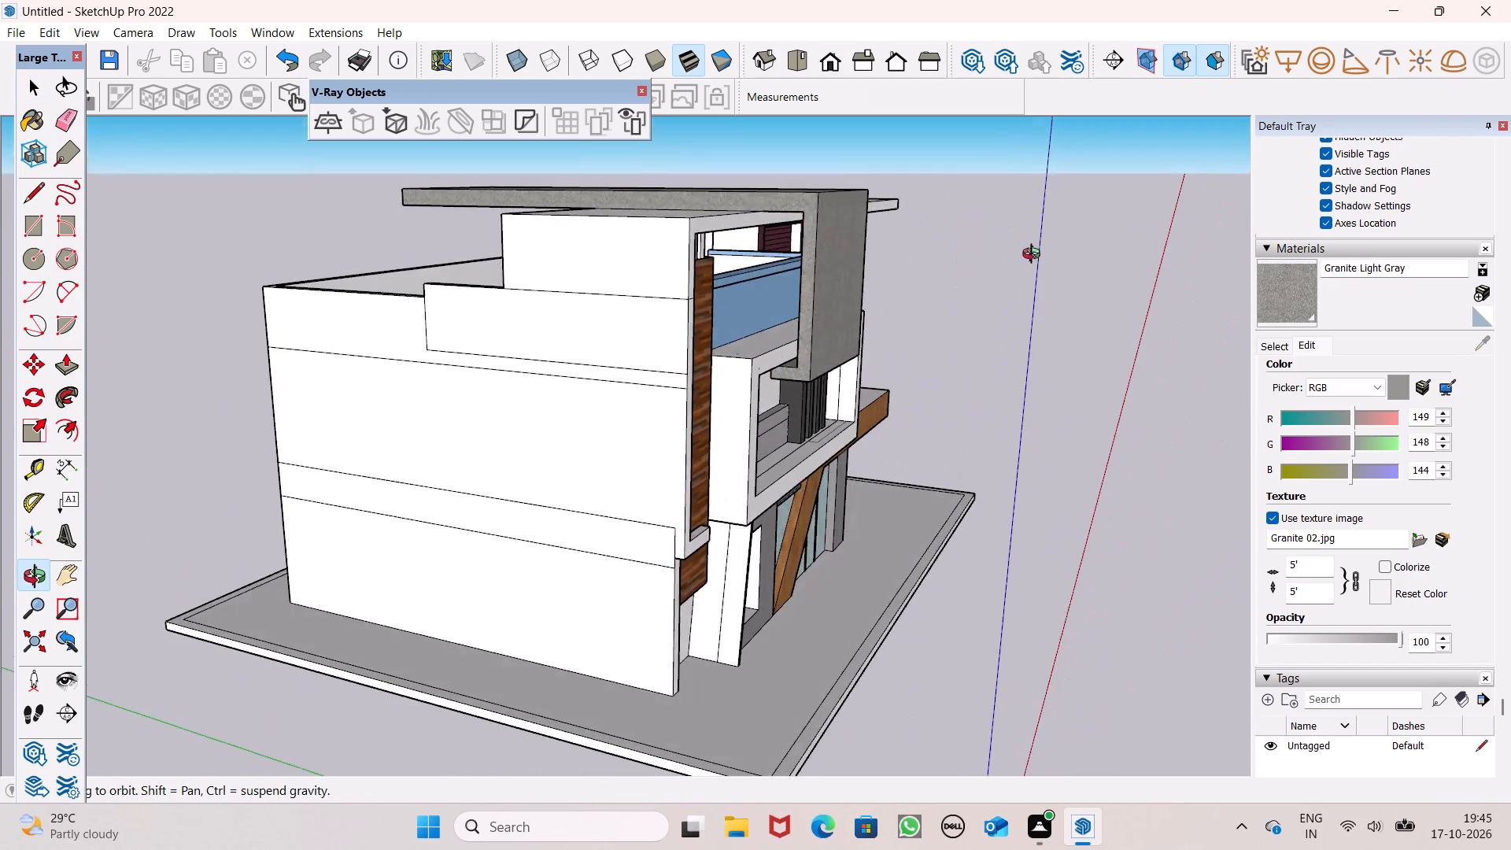
middle_click_drag(1035, 256, 1036, 256)
scroll(944, 316, "down", 4)
middle_click_drag(833, 404, 563, 371)
scroll(545, 363, "down", 1)
middle_click_drag(615, 402, 417, 395)
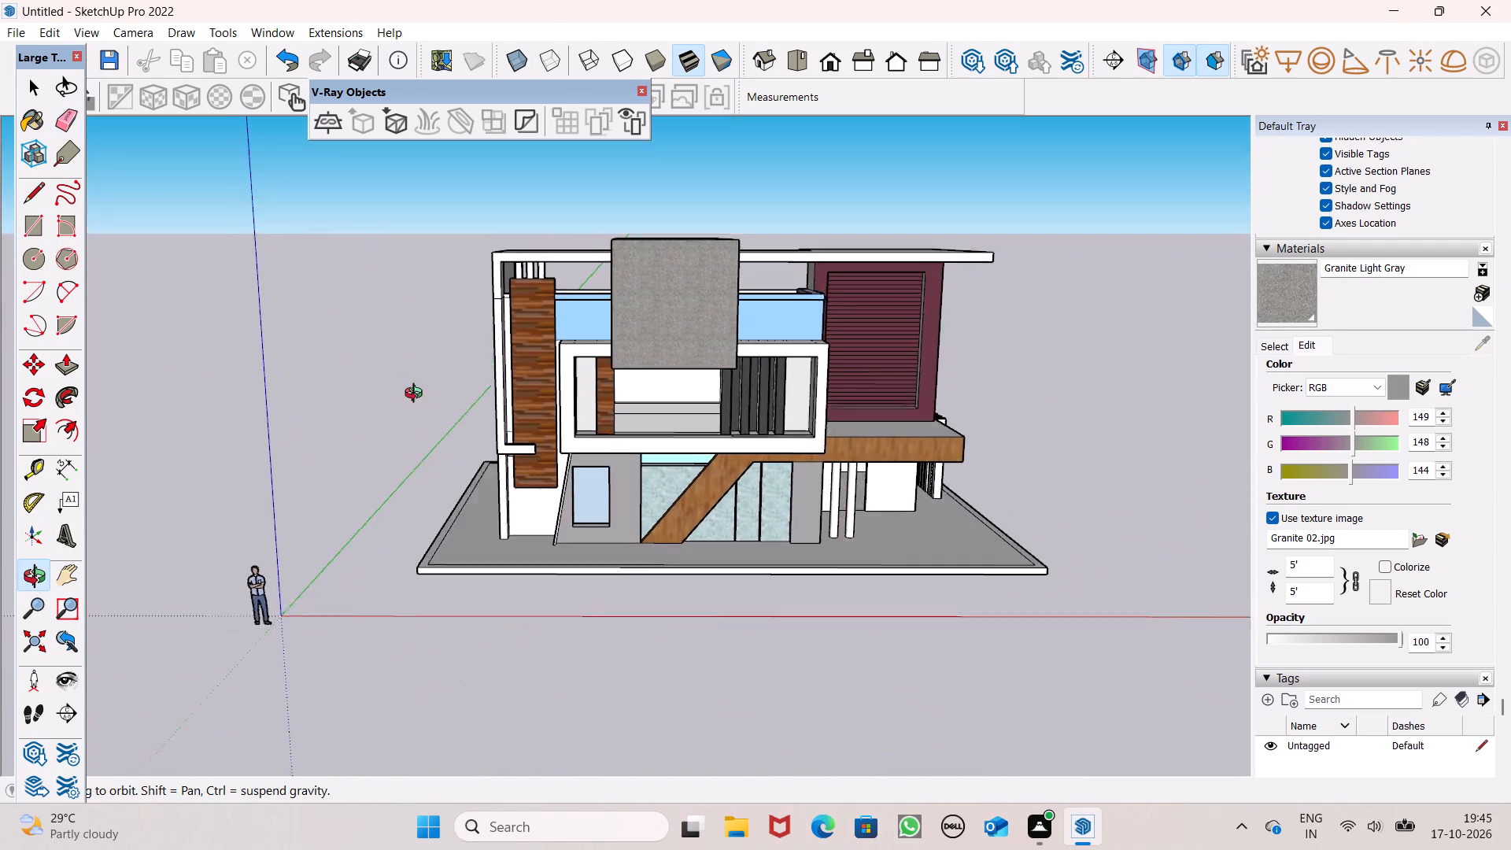
middle_click_drag(417, 395, 412, 378)
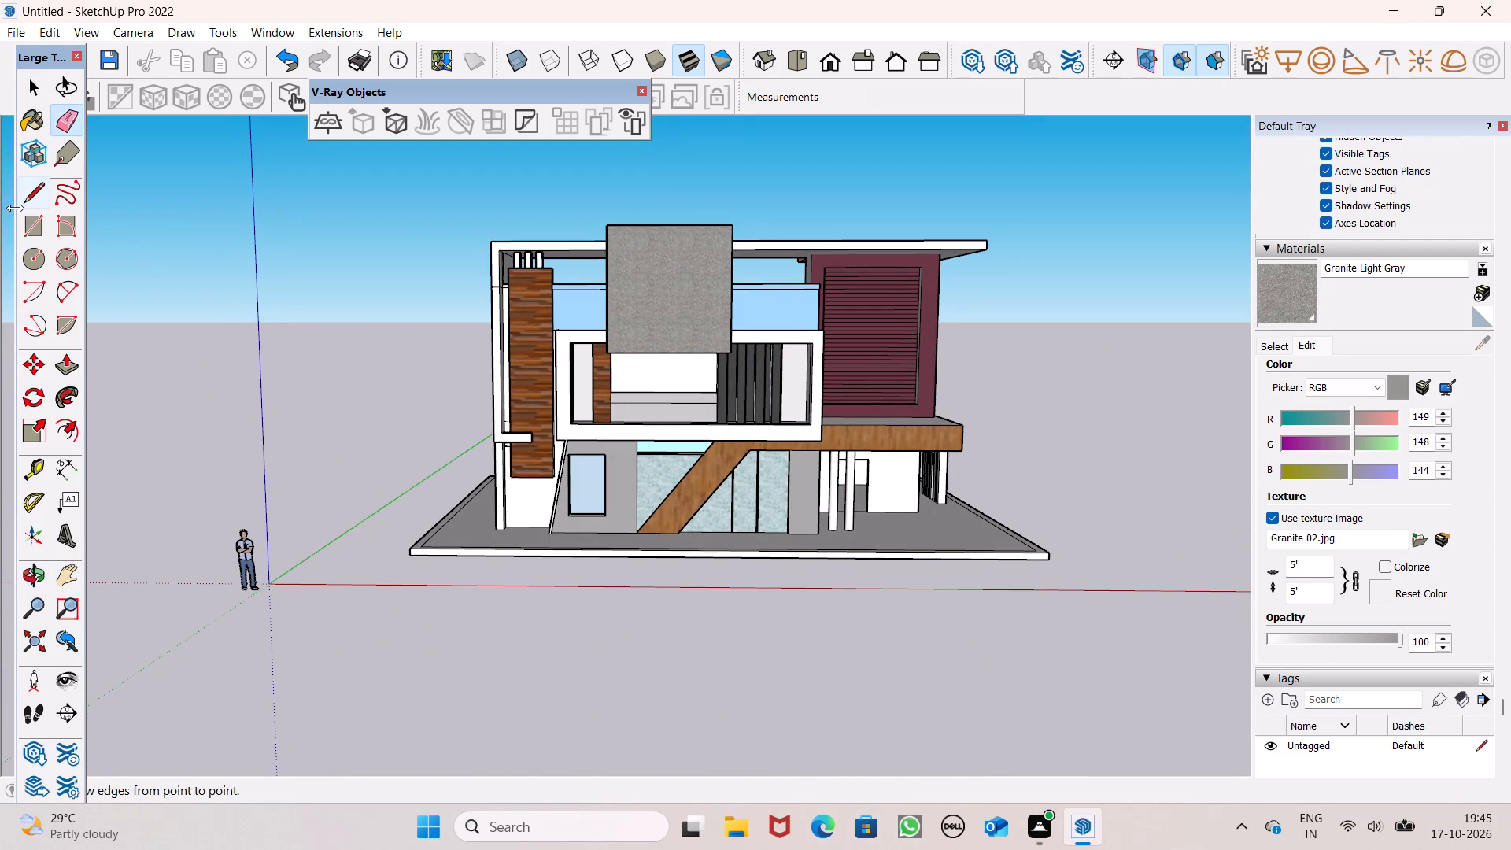
left_click(29, 237)
scroll(31, 243, "down", 3)
scroll(545, 348, "down", 3)
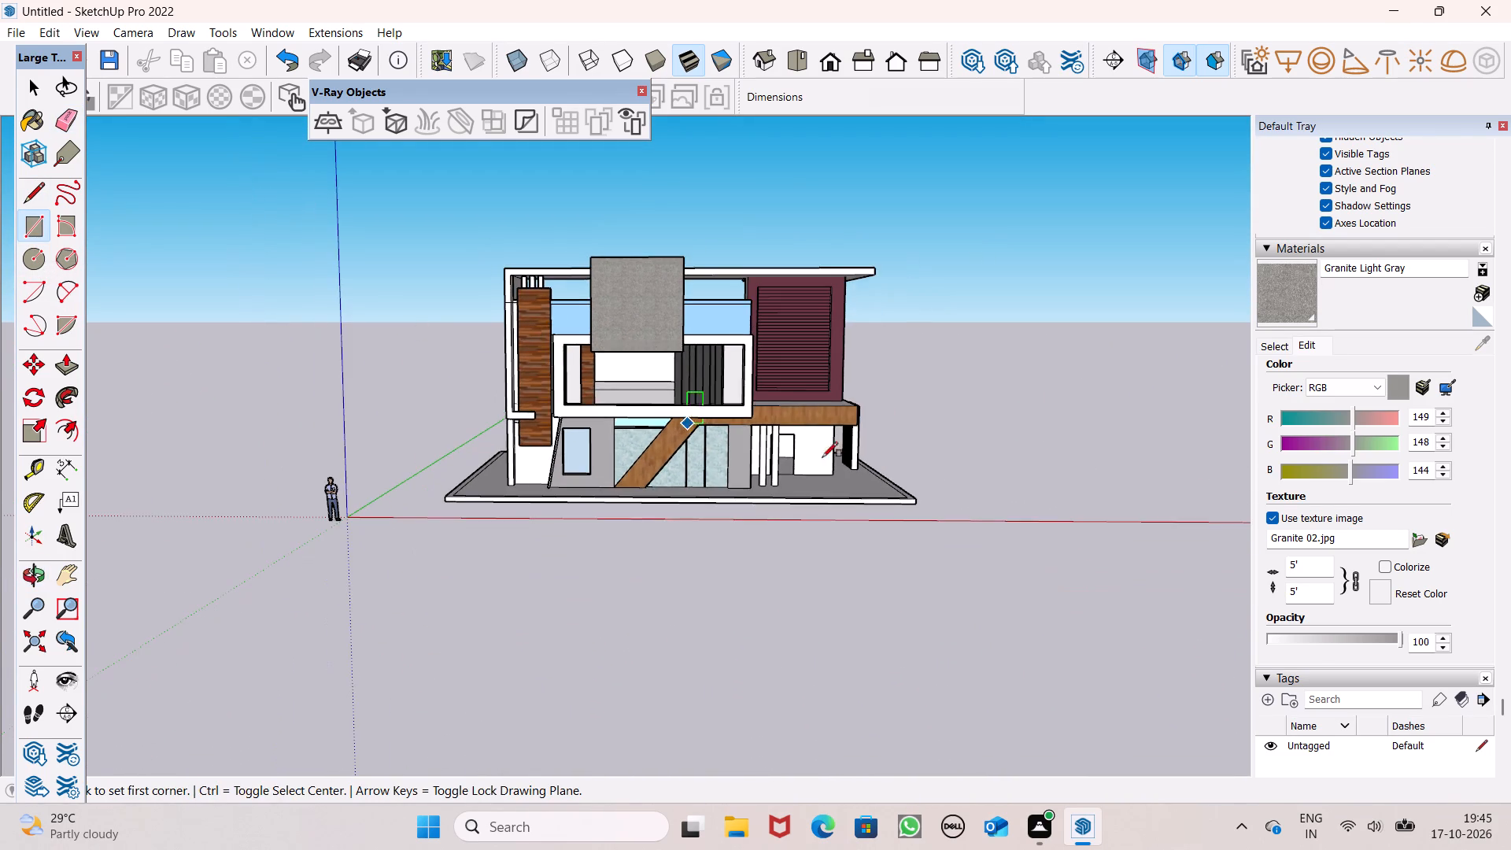
middle_click_drag(998, 521, 896, 522)
middle_click_drag(1058, 522, 1047, 438)
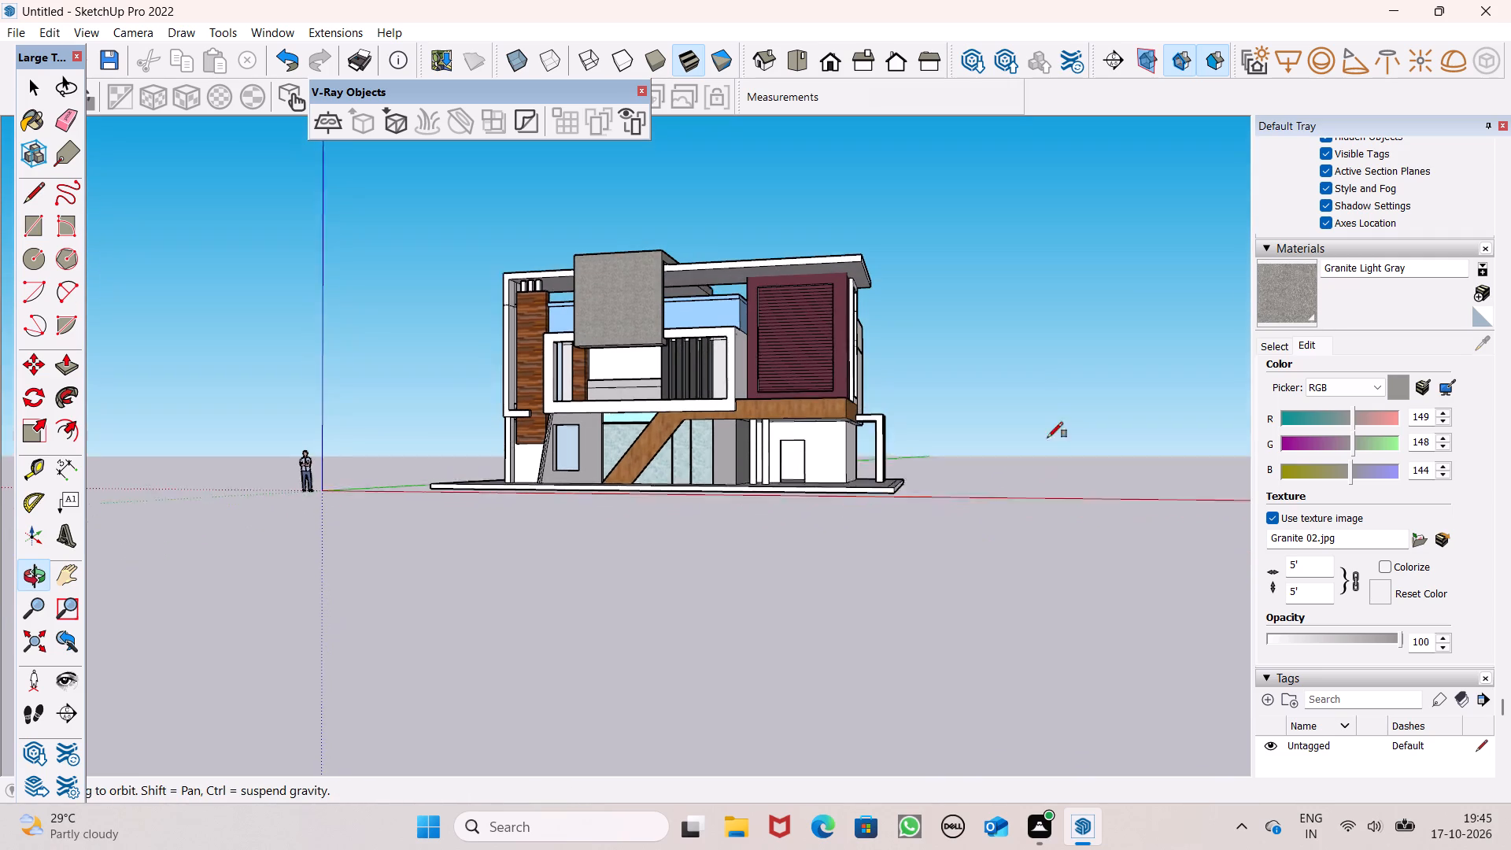
middle_click_drag(1047, 438, 1052, 453)
left_click(1027, 386)
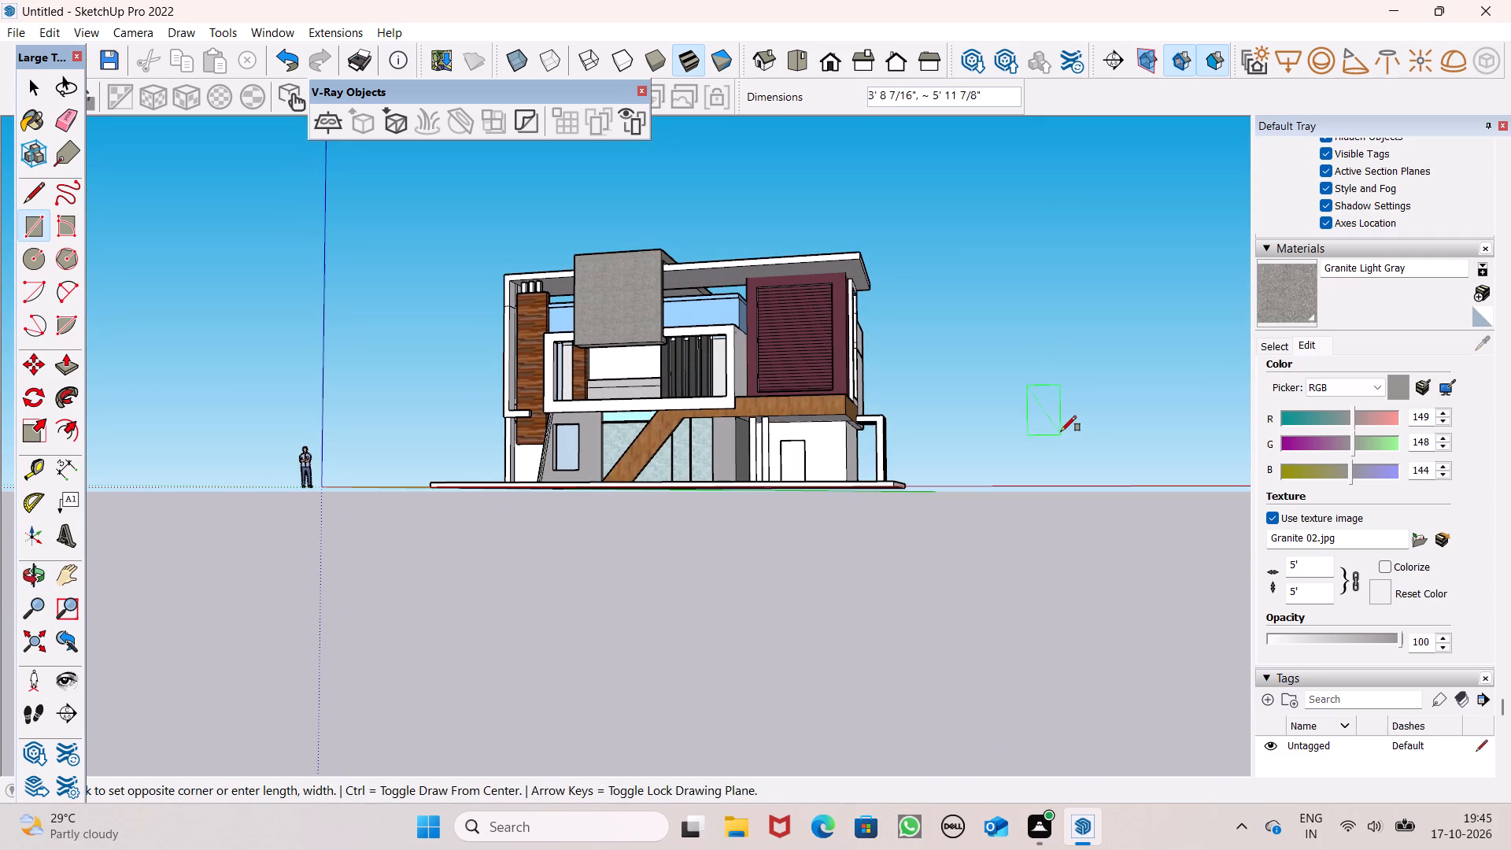
left_click(1061, 431)
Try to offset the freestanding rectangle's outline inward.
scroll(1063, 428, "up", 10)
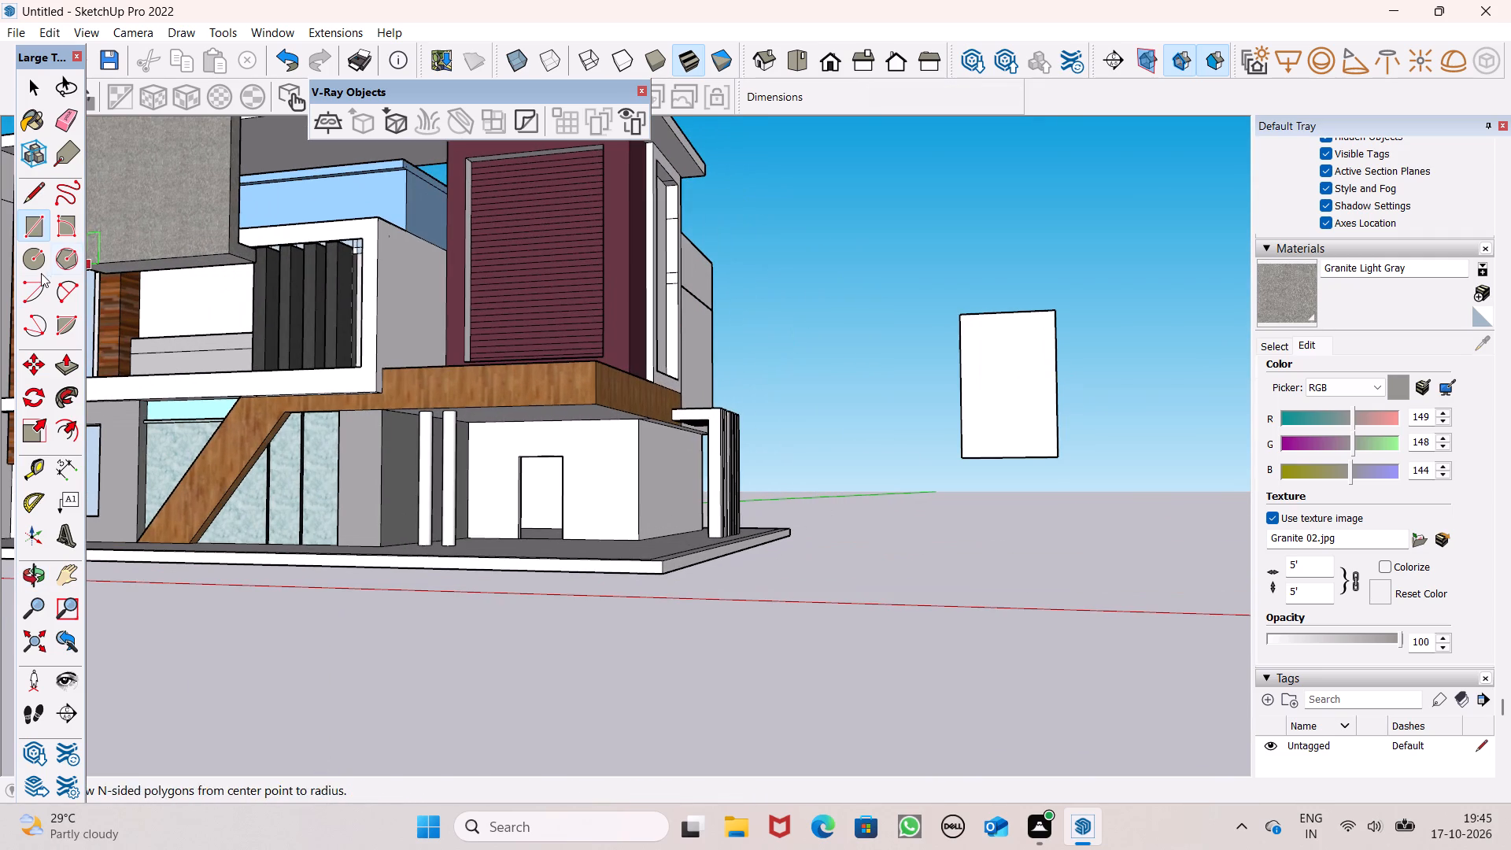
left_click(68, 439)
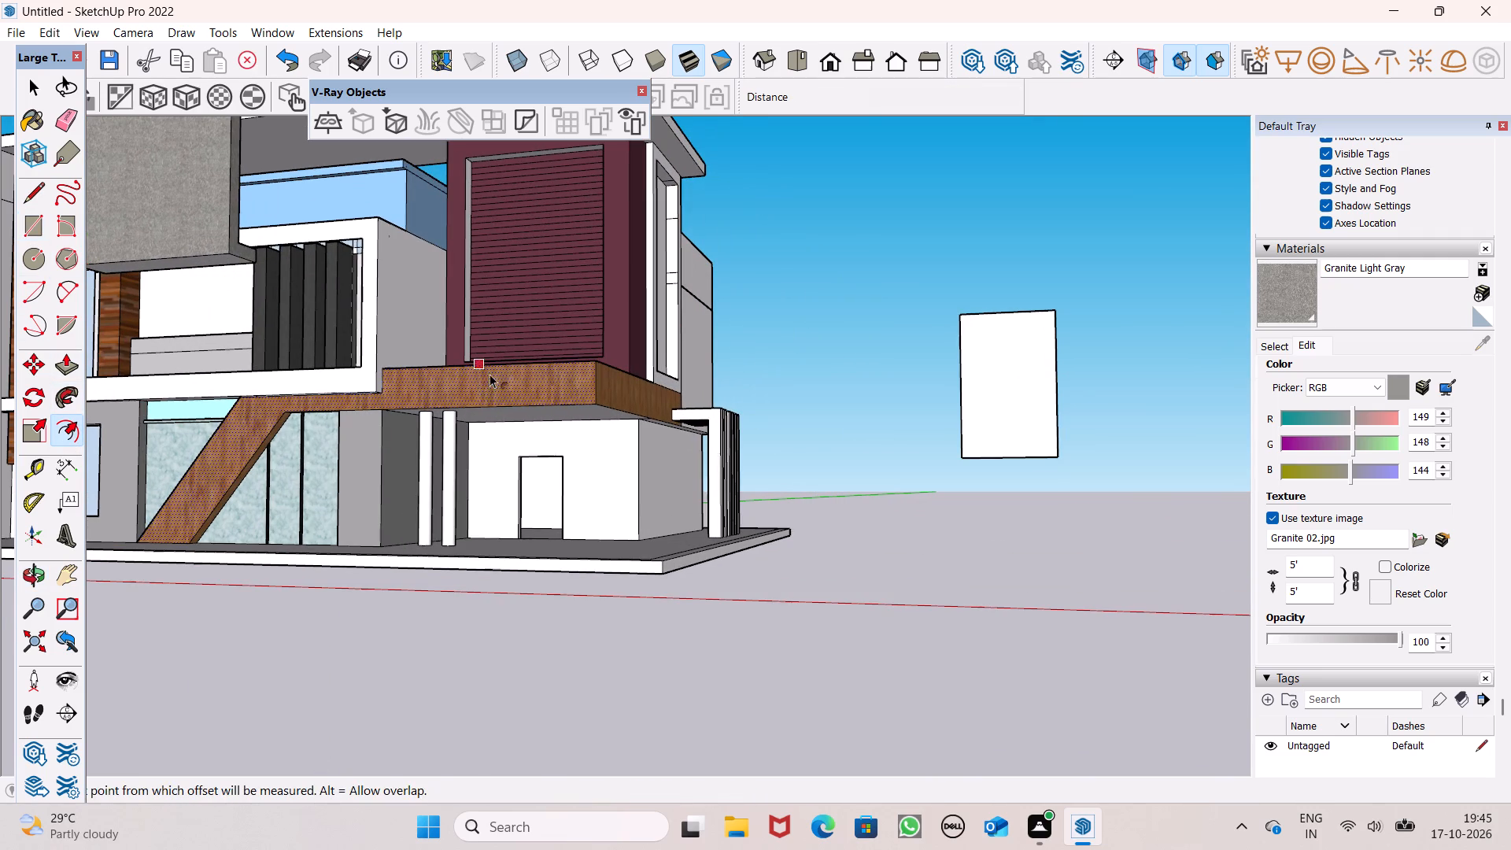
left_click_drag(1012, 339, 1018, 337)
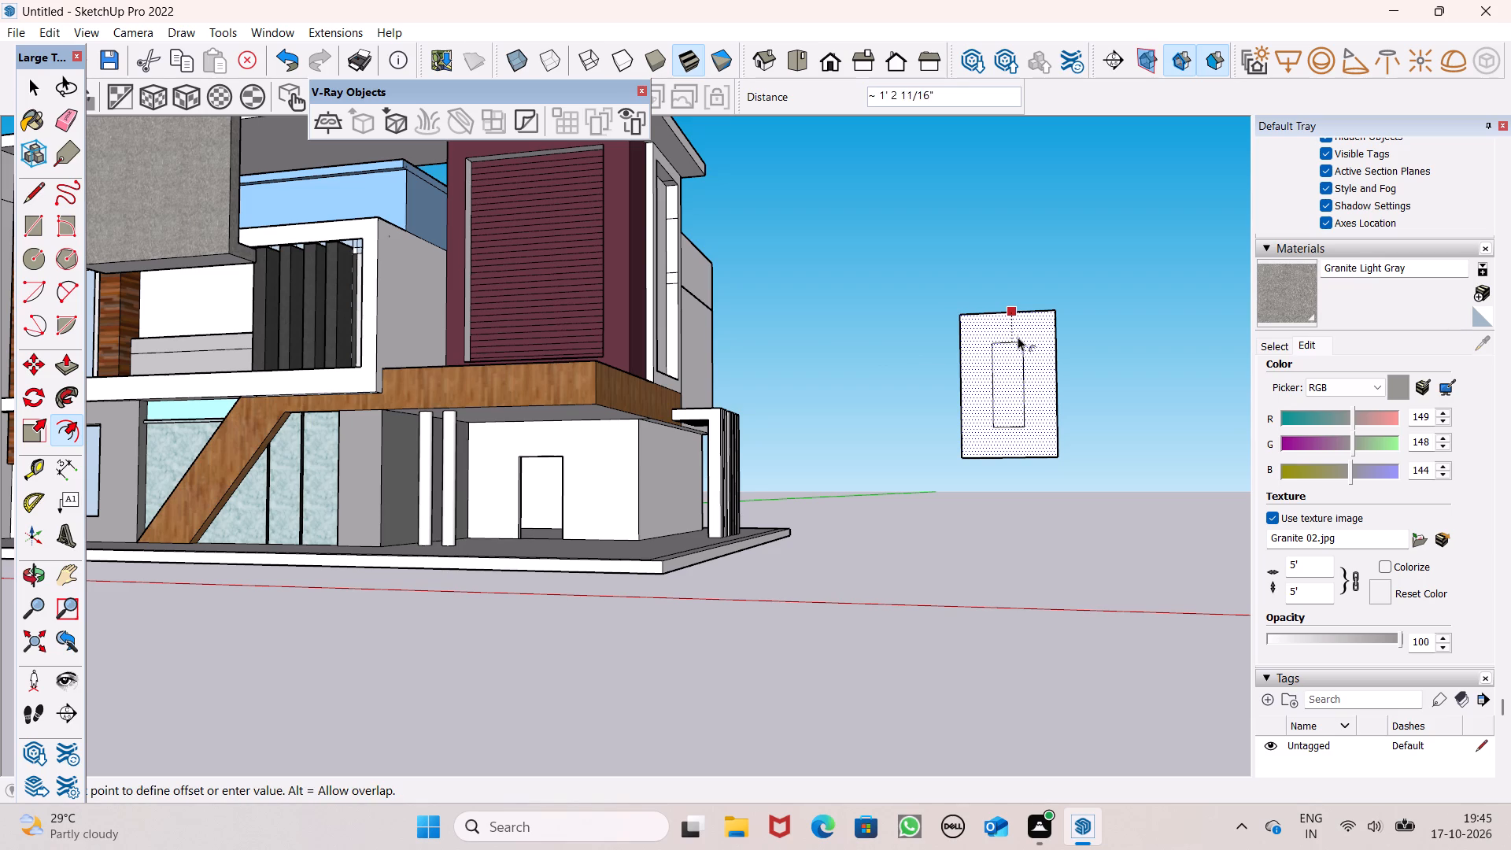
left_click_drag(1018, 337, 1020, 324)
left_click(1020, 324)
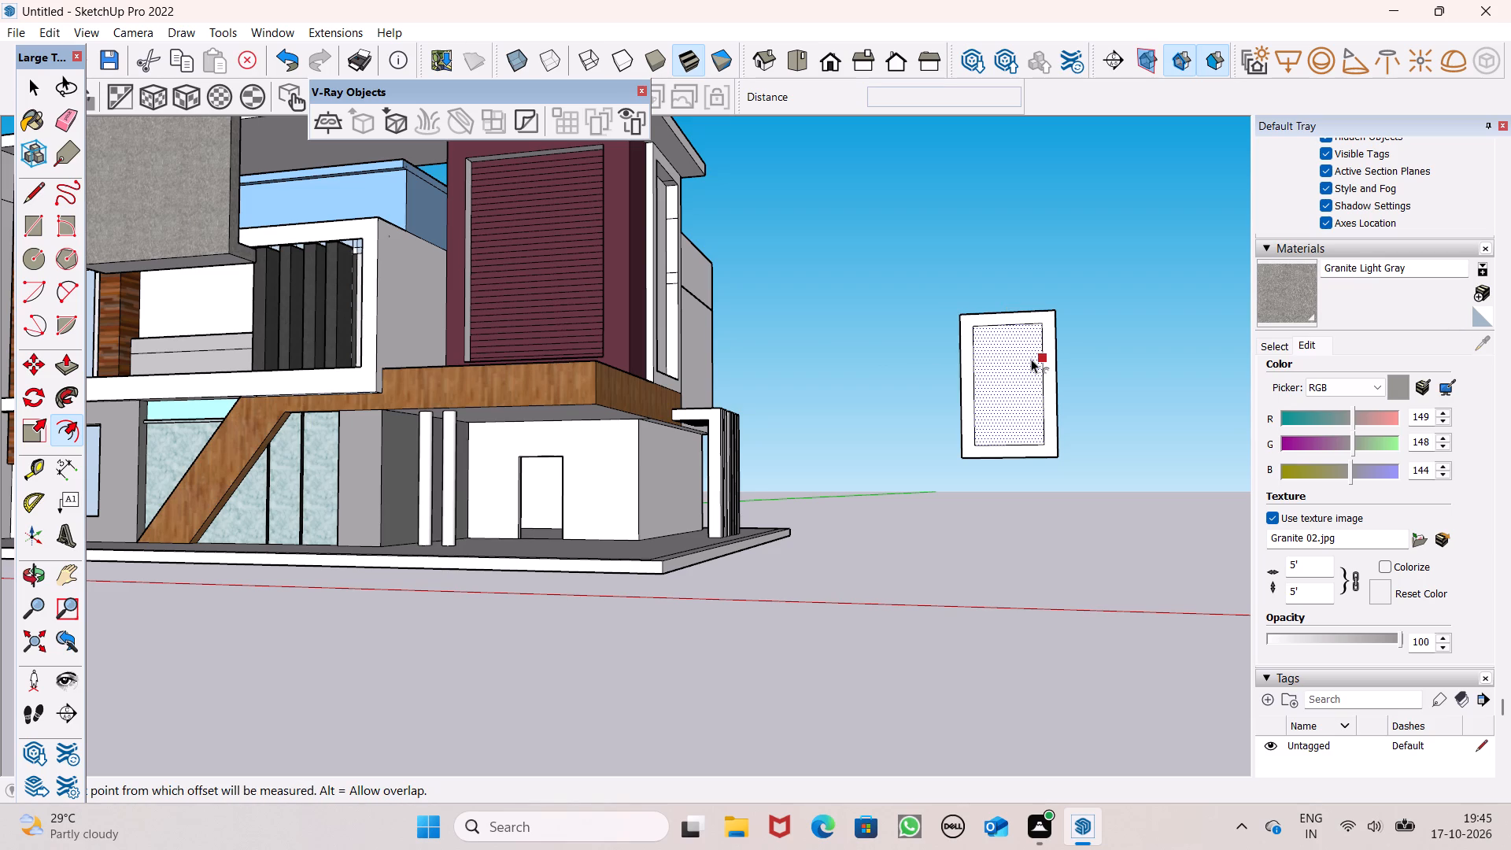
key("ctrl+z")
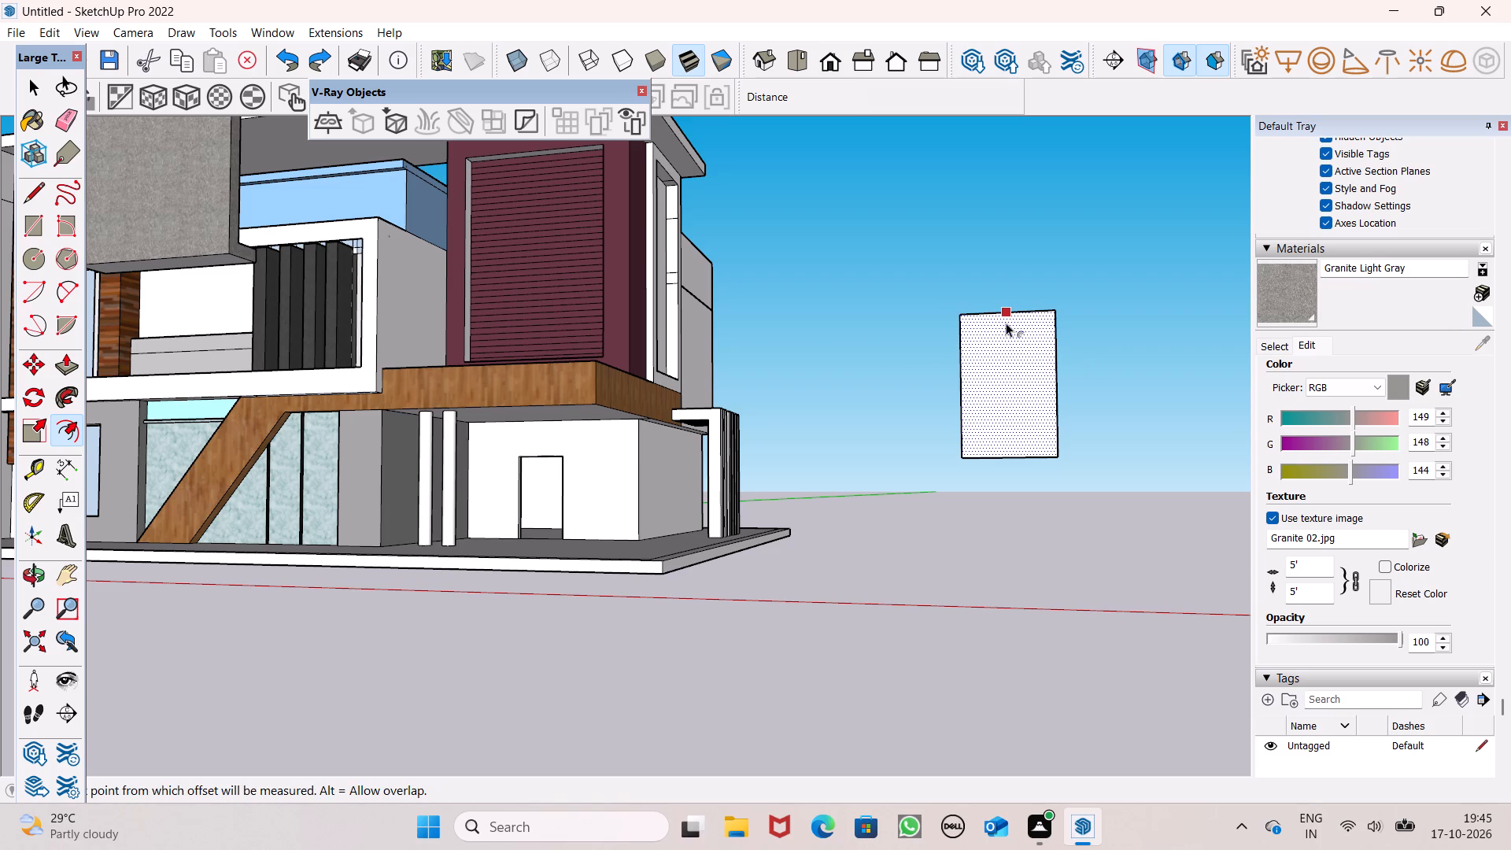
Offset the freestanding rectangle's outline slightly inward to form a narrow window frame border.
left_click(1006, 323)
left_click(1003, 320)
left_click_drag(1003, 320, 1003, 315)
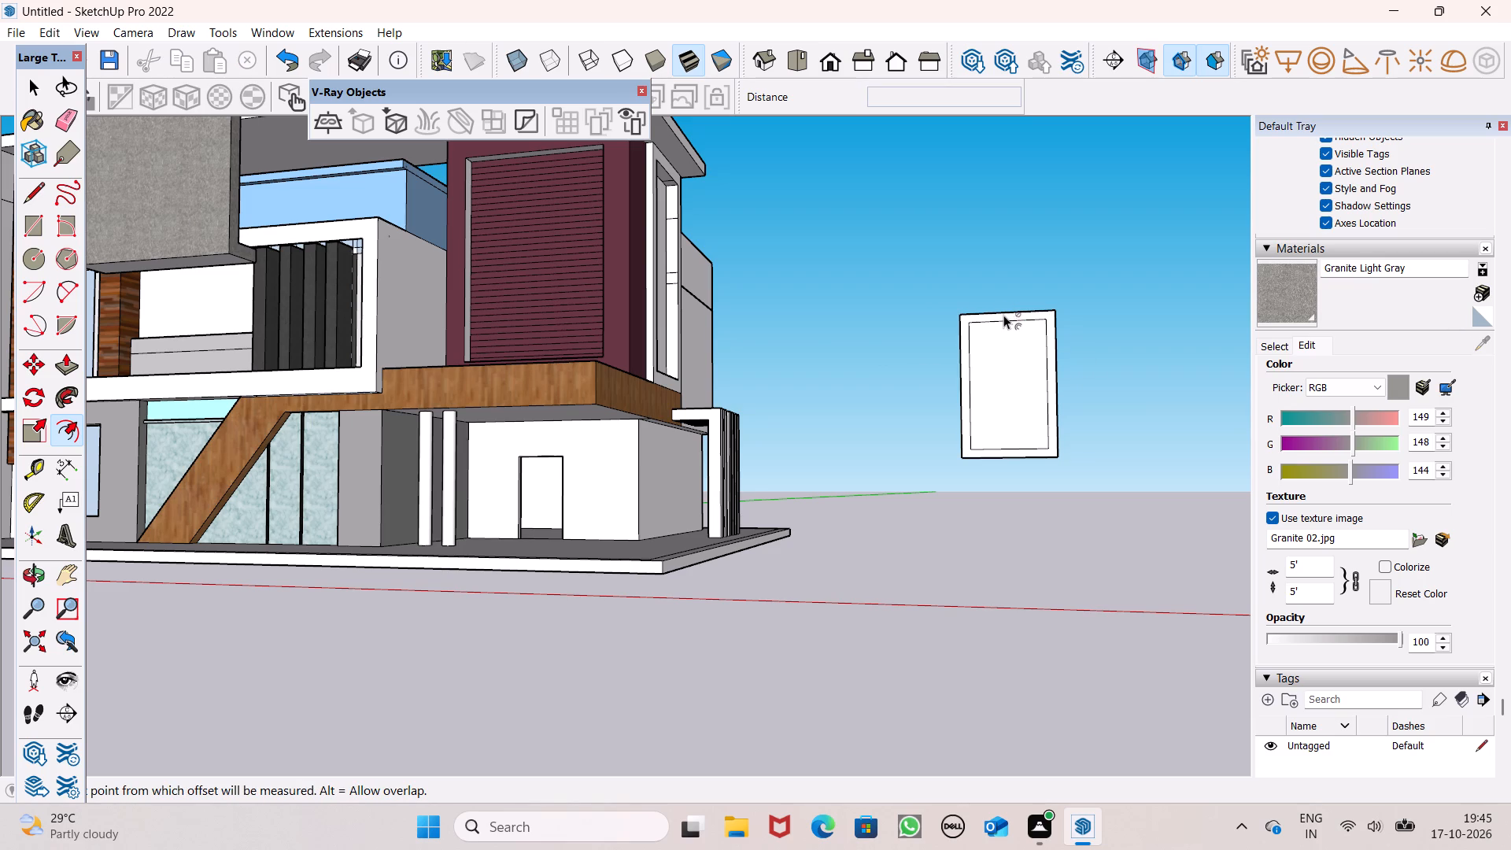
left_click_drag(1003, 315, 1003, 313)
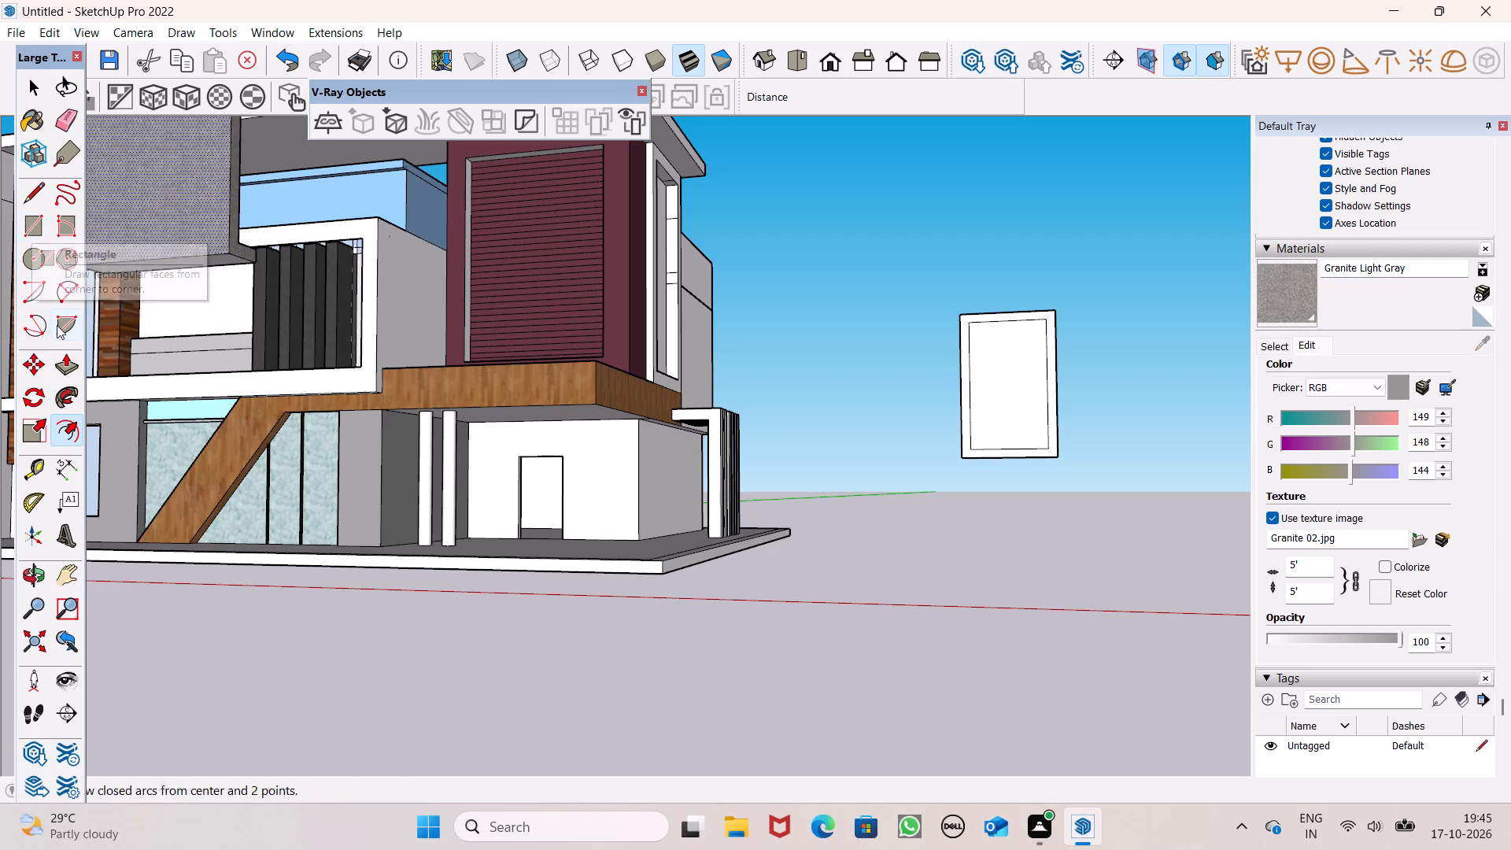
Draw a vertical mullion rectangle about 2" wide and 5' 4" high between the inner frame's top and bottom edges.
left_click(29, 206)
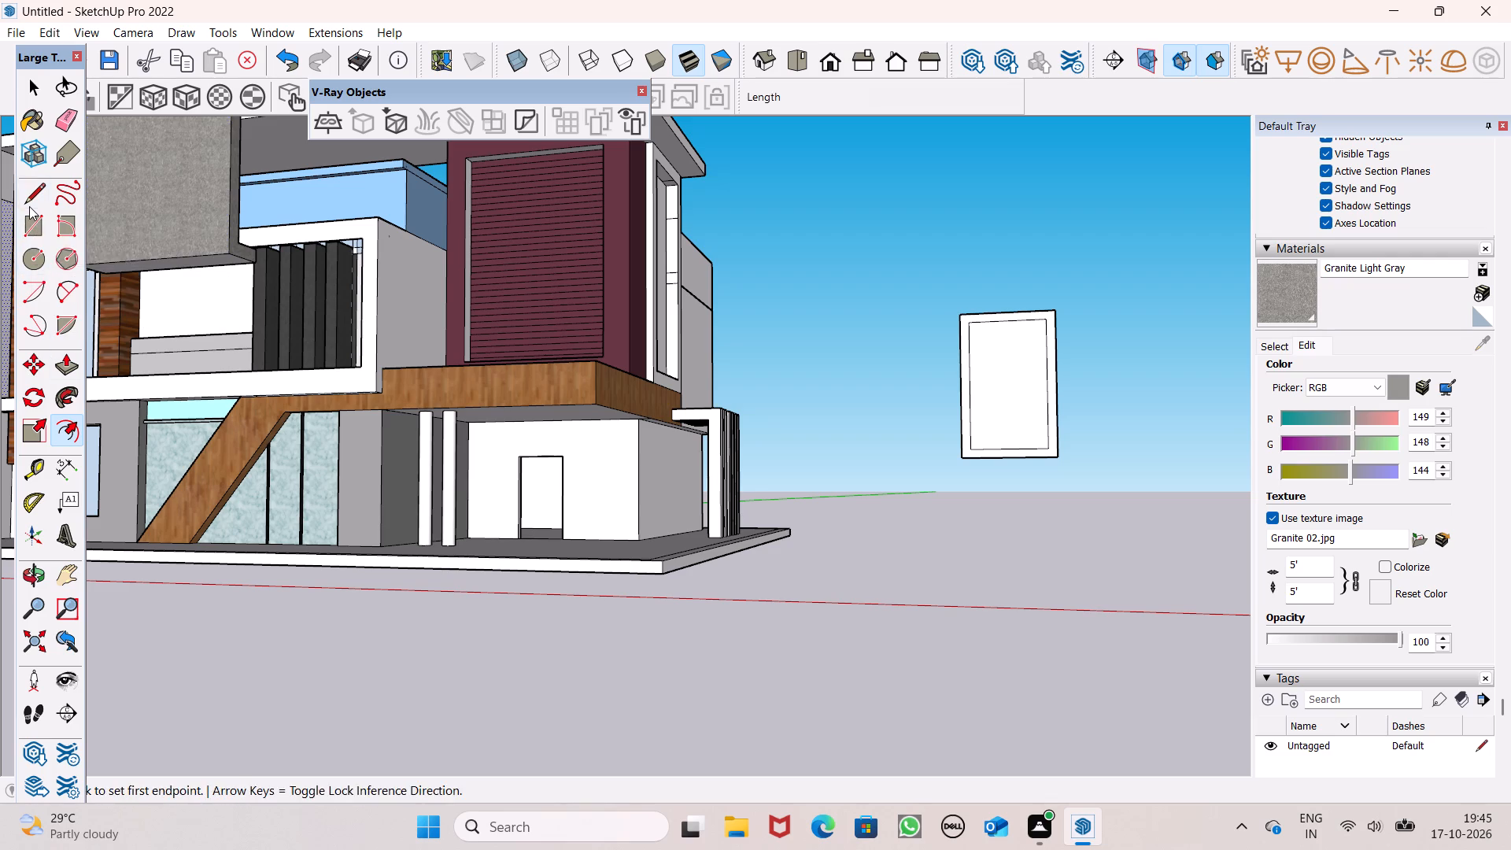
left_click(29, 221)
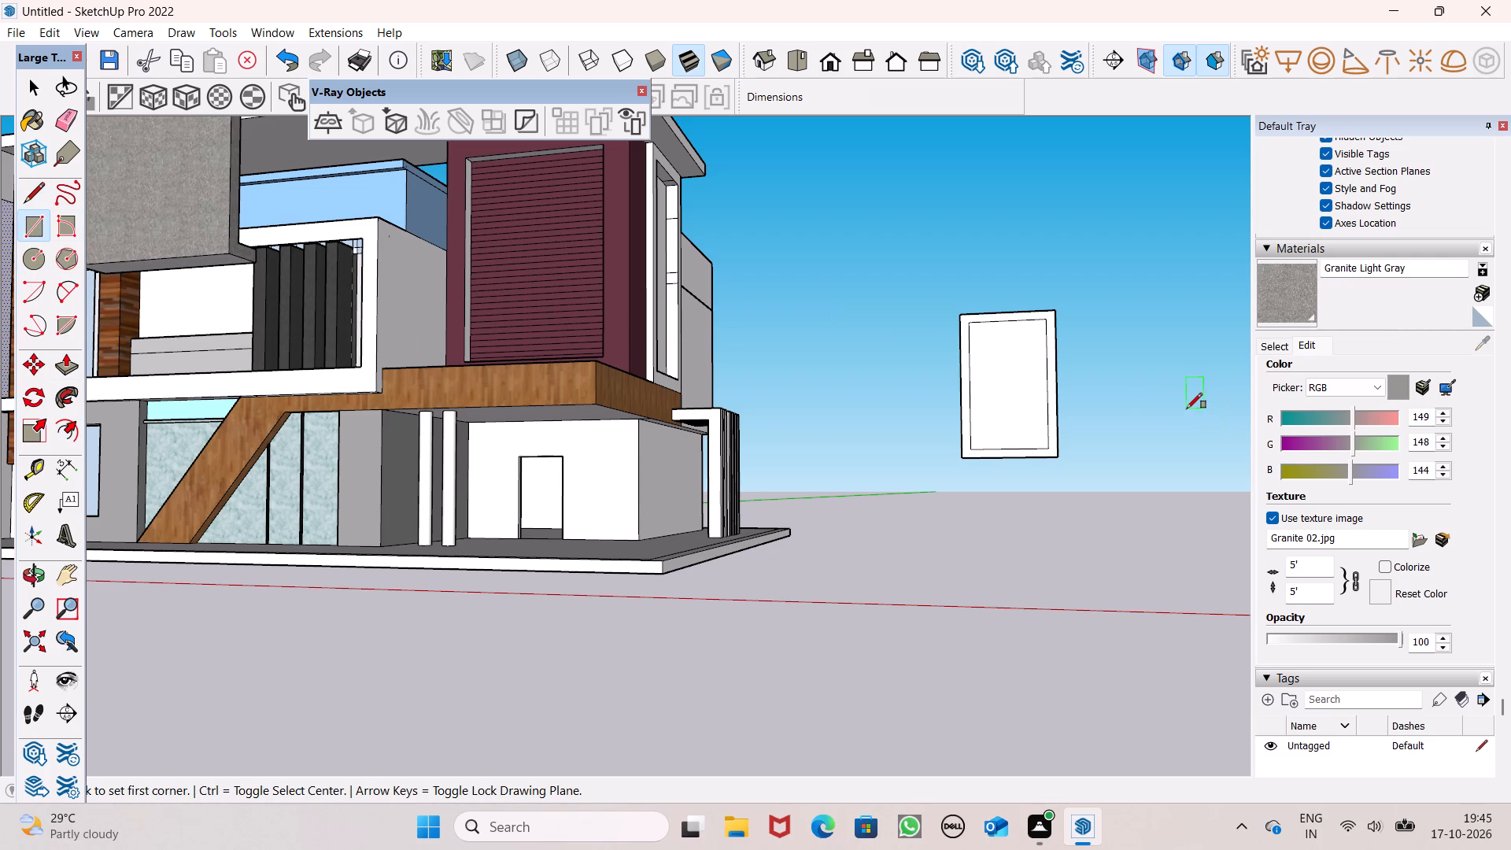
scroll(1007, 442, "up", 1)
middle_click_drag(1007, 444, 991, 560)
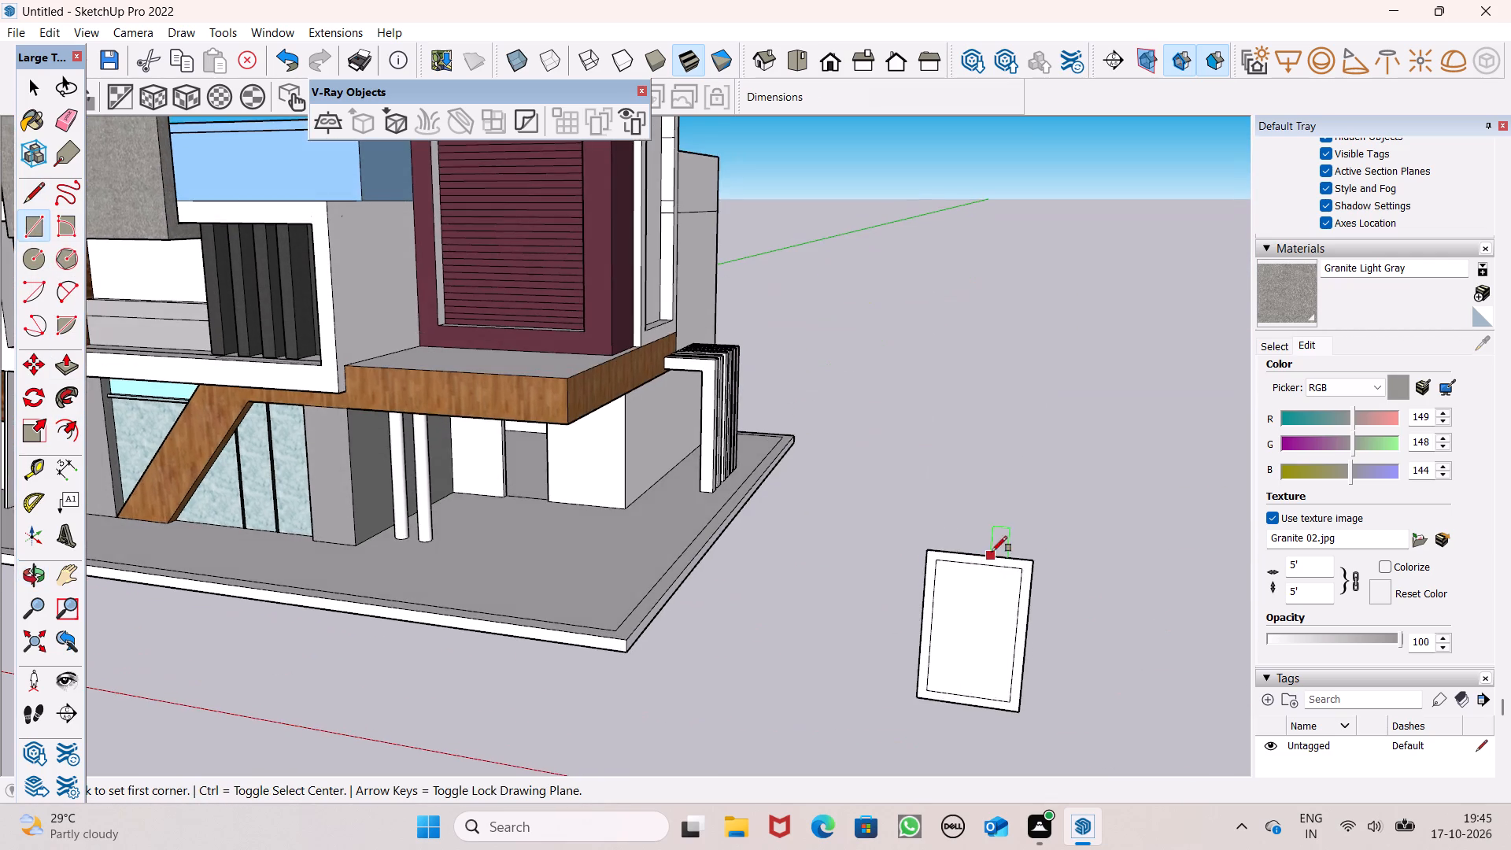
scroll(991, 552, "up", 1)
scroll(1035, 436, "down", 4)
middle_click_drag(1061, 612, 1141, 571)
scroll(980, 528, "down", 3)
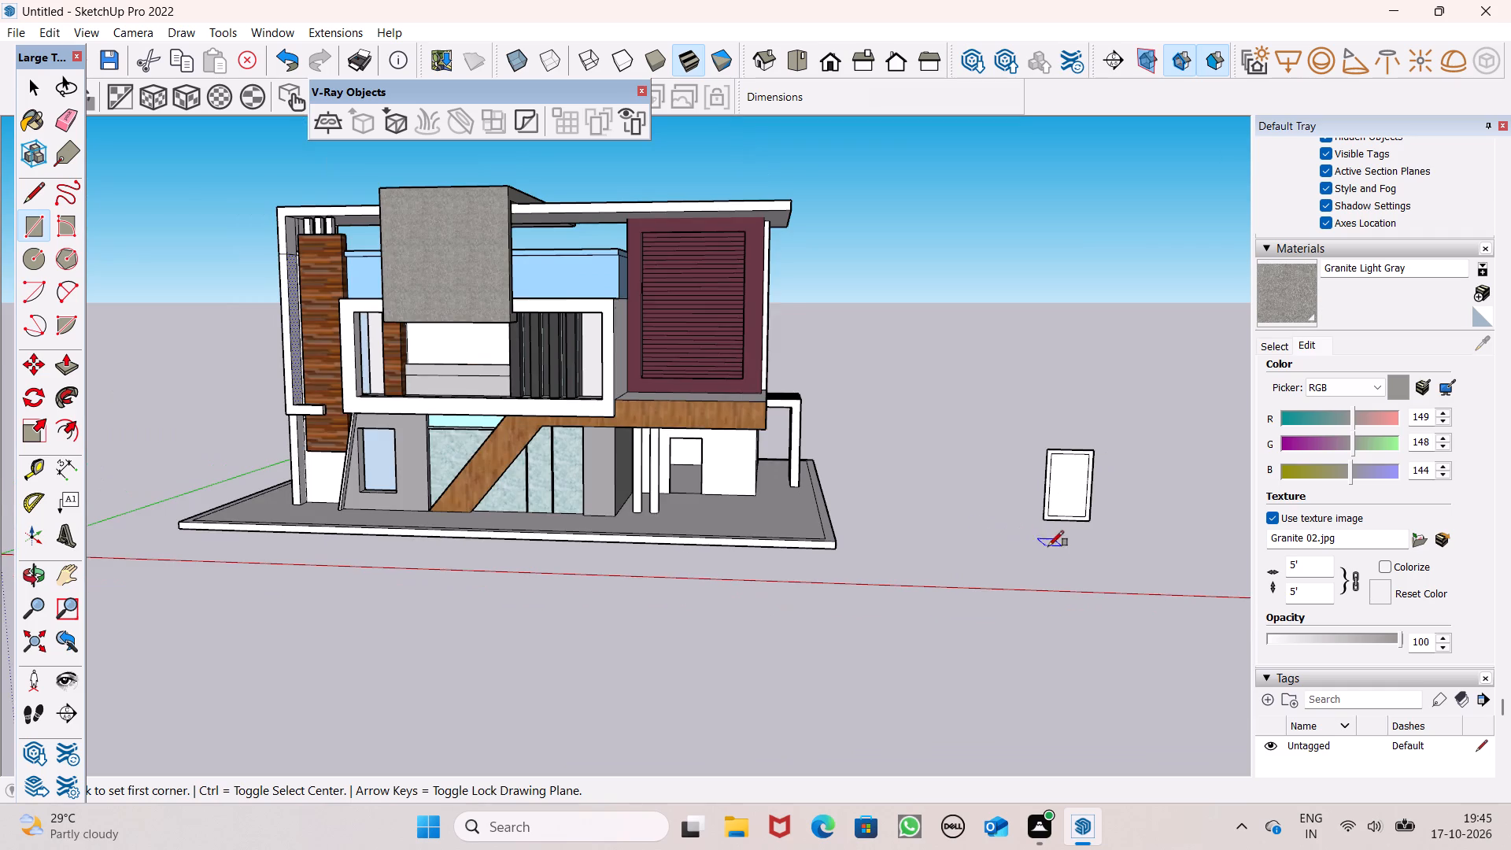
scroll(1053, 536, "up", 1)
scroll(1089, 479, "up", 9)
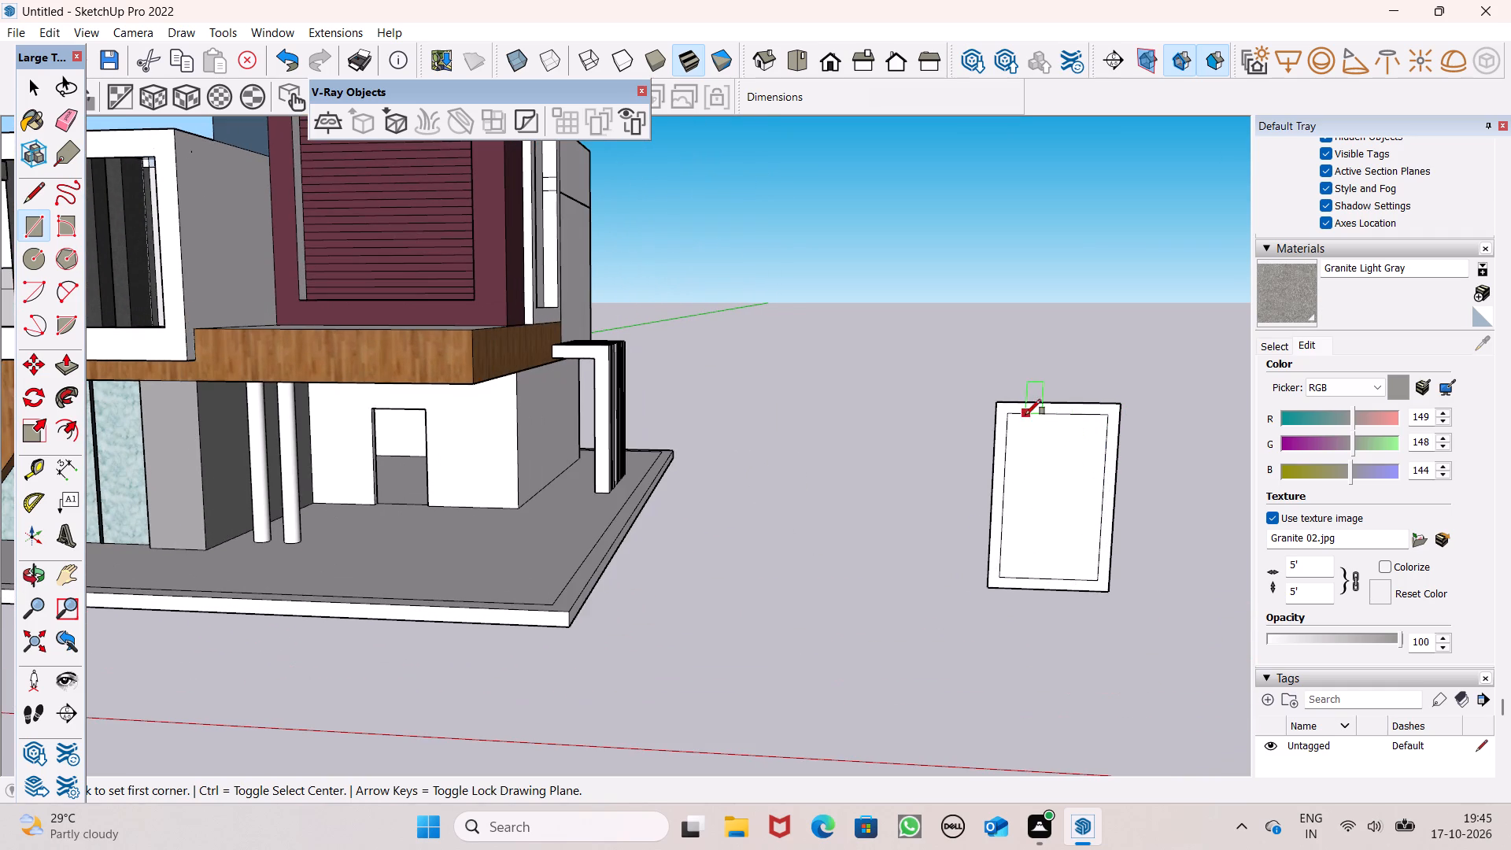
scroll(715, 351, "down", 5)
middle_click_drag(763, 516, 860, 545)
scroll(860, 545, "up", 1)
scroll(979, 515, "up", 5)
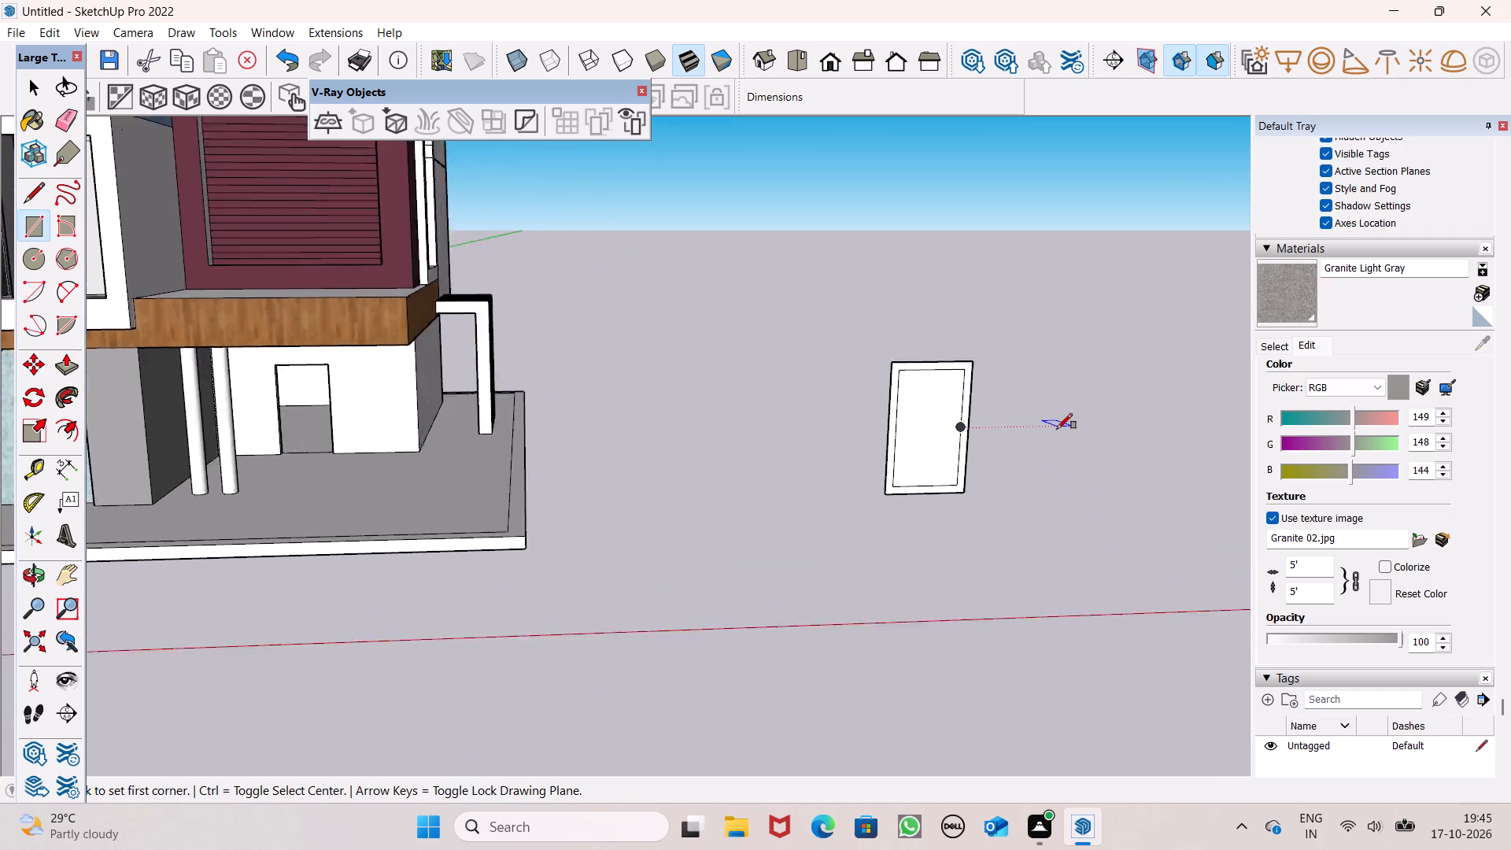
scroll(1057, 429, "up", 2)
scroll(972, 456, "up", 4)
scroll(818, 379, "down", 2)
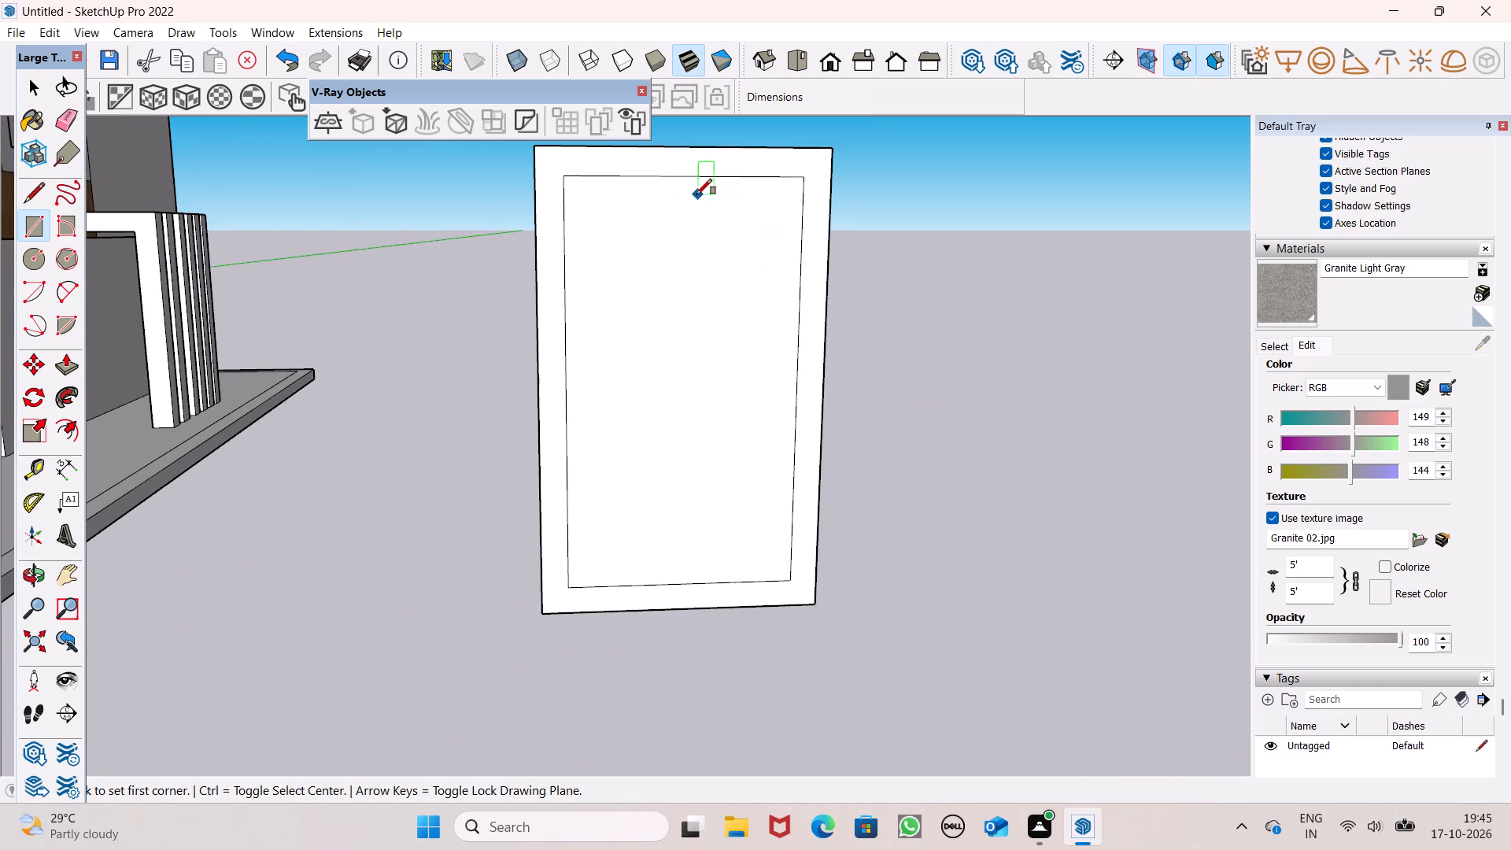
left_click(671, 174)
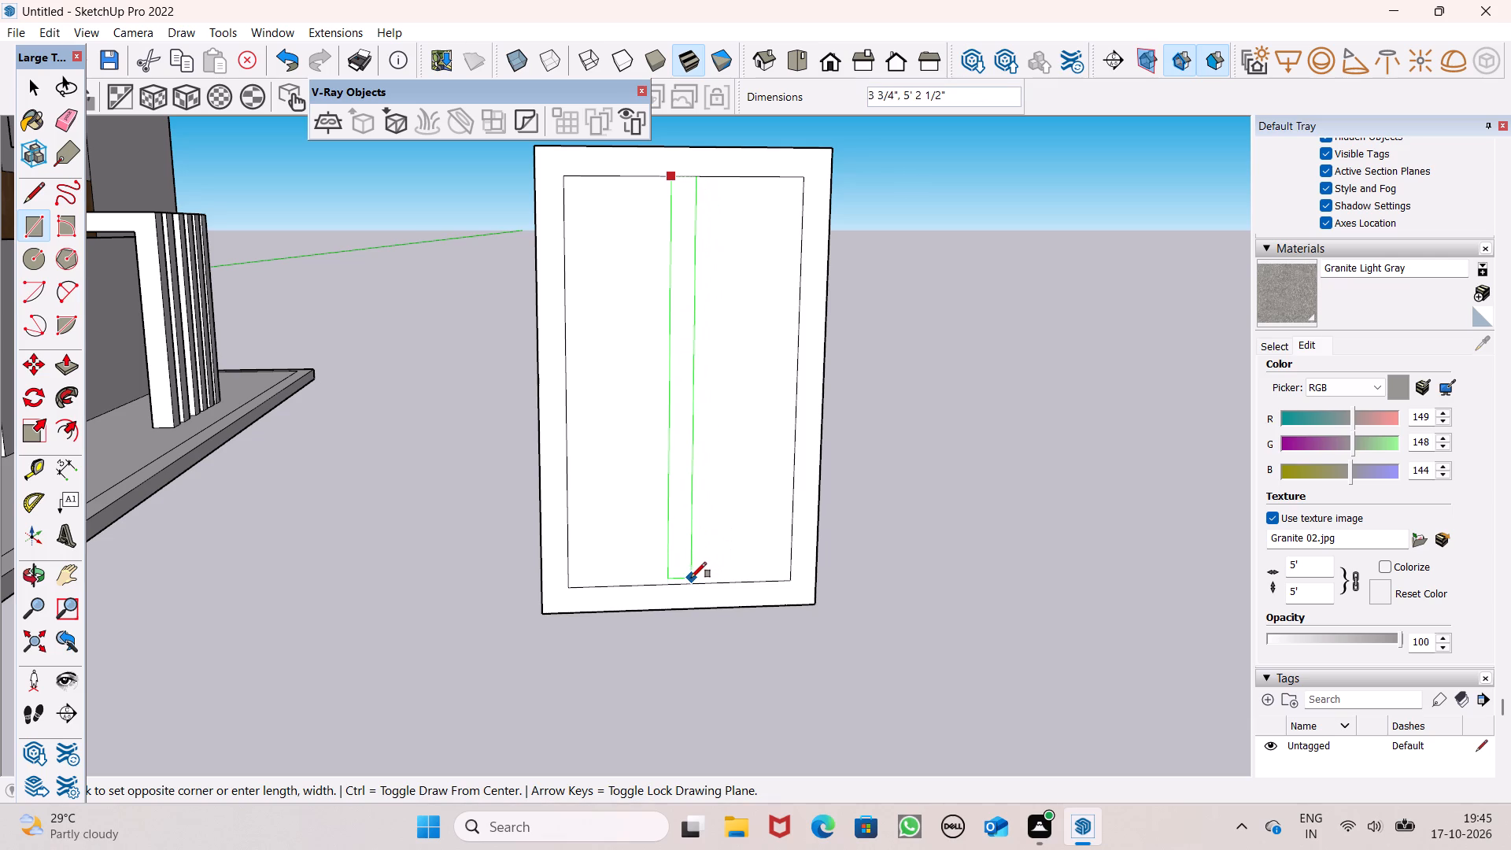
left_click(689, 580)
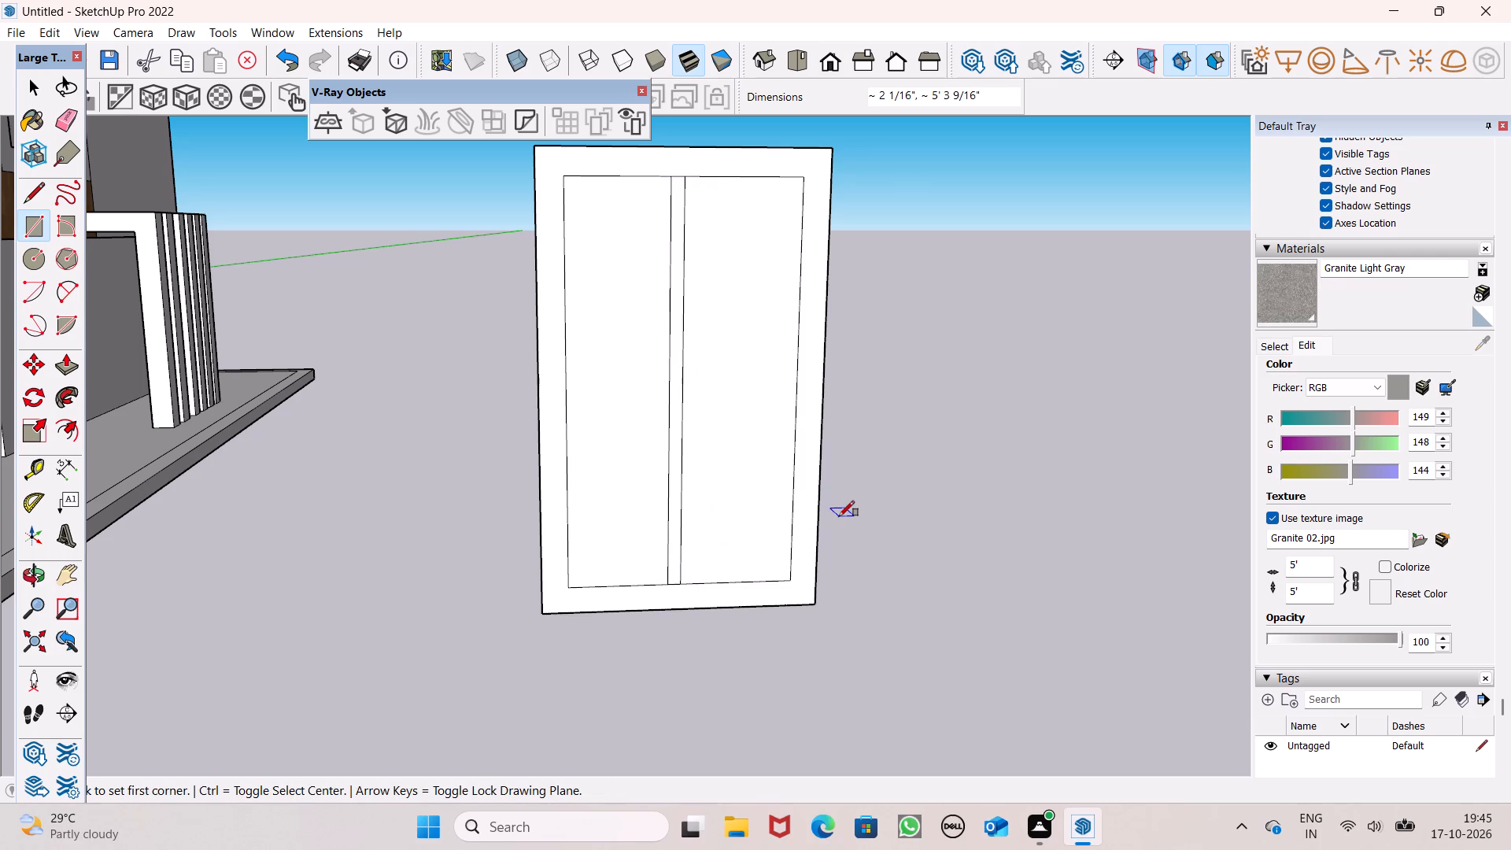
Move the mullion rectangle sideways by about 5/8" within the freestanding window frame to centre it.
scroll(839, 516, "down", 3)
middle_click_drag(940, 584, 873, 601)
scroll(968, 434, "down", 5)
middle_click_drag(890, 534, 890, 545)
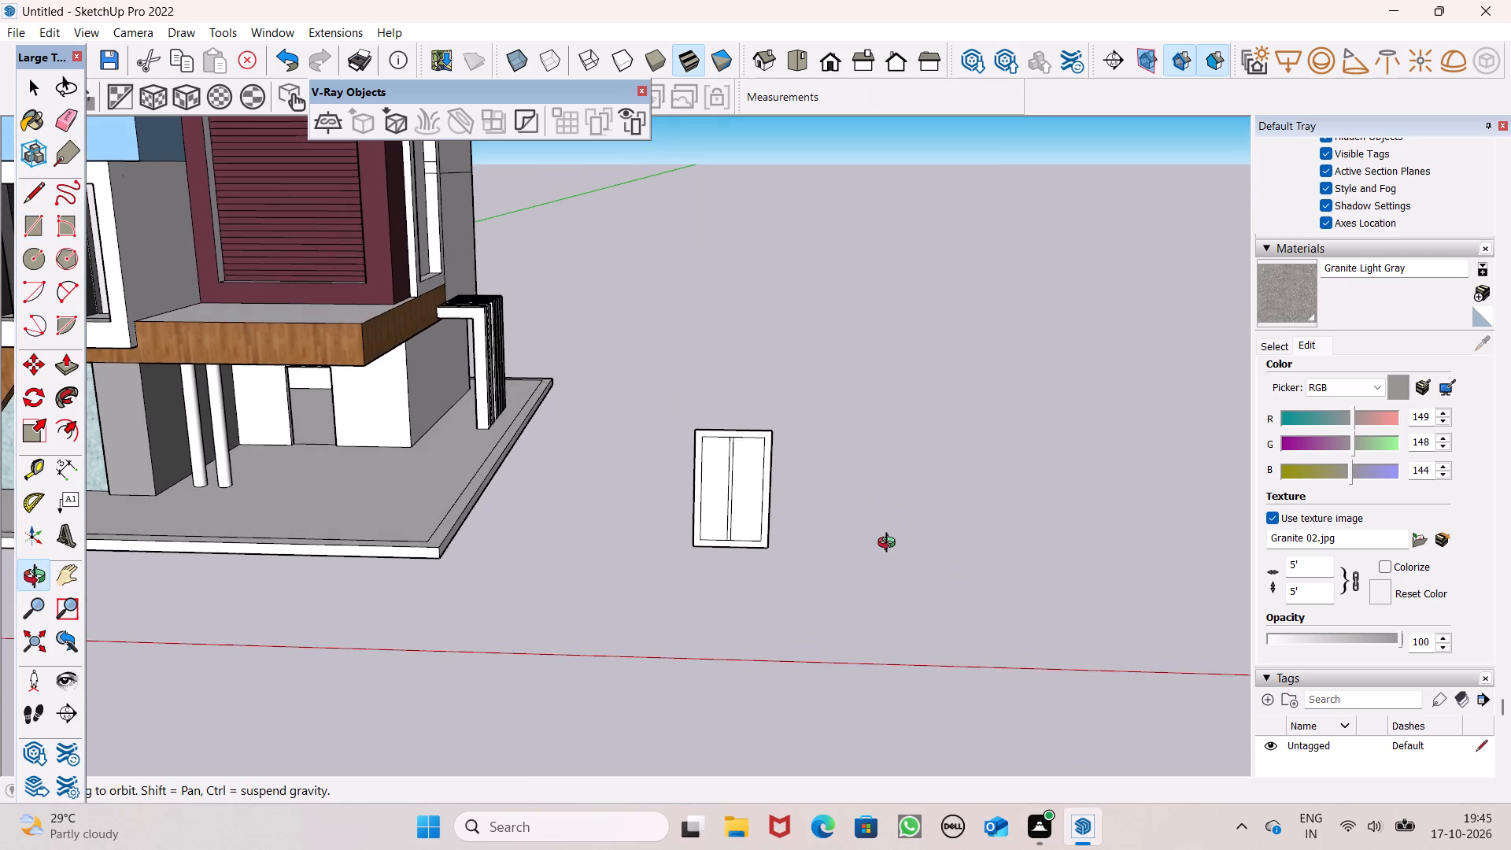
middle_click_drag(890, 545, 890, 545)
key("space")
scroll(761, 532, "up", 5)
scroll(656, 447, "up", 5)
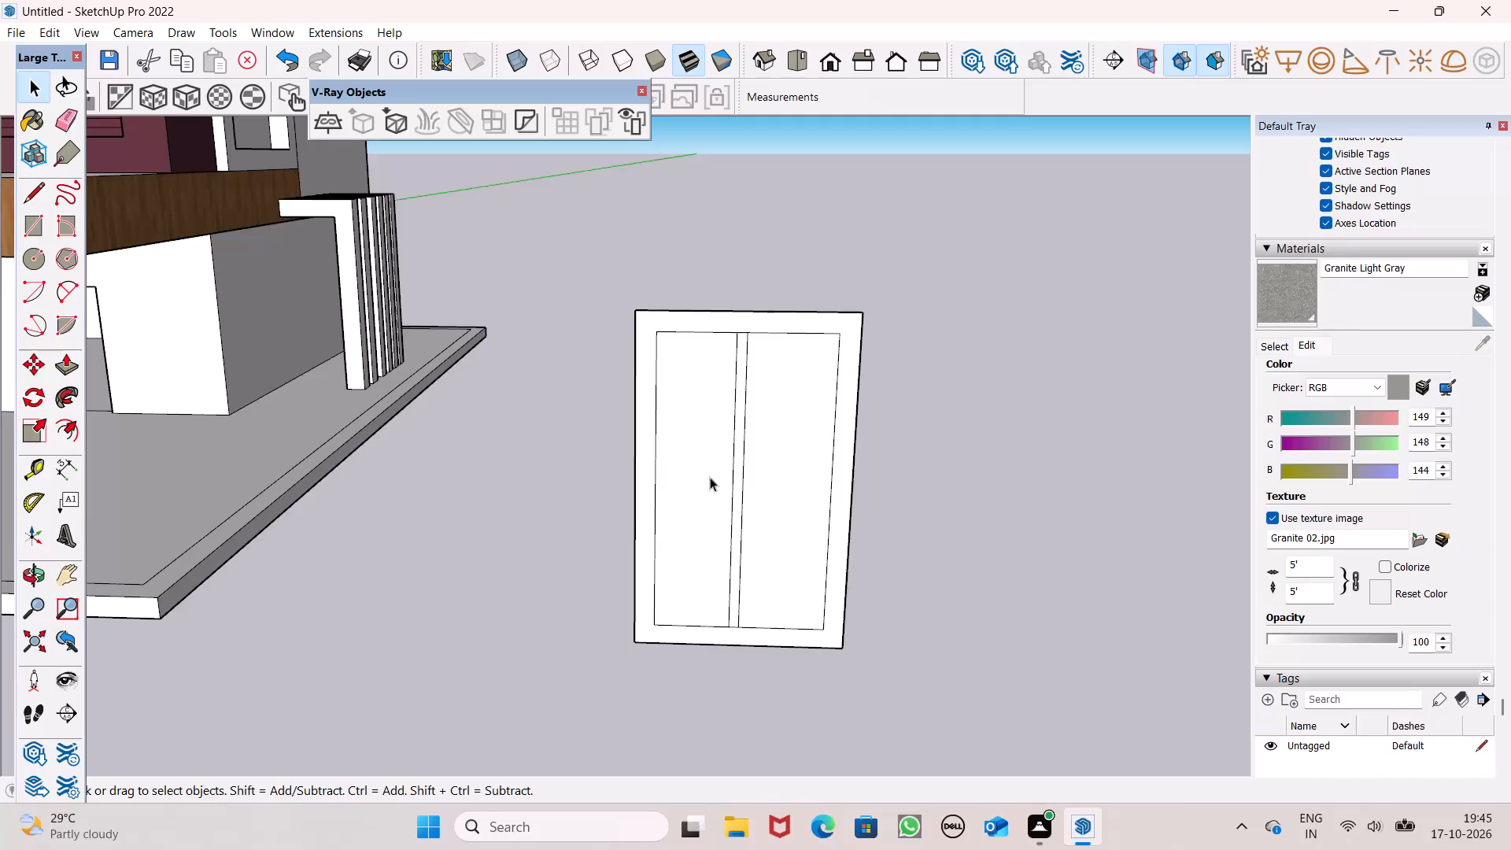
double_click(739, 510)
key("m")
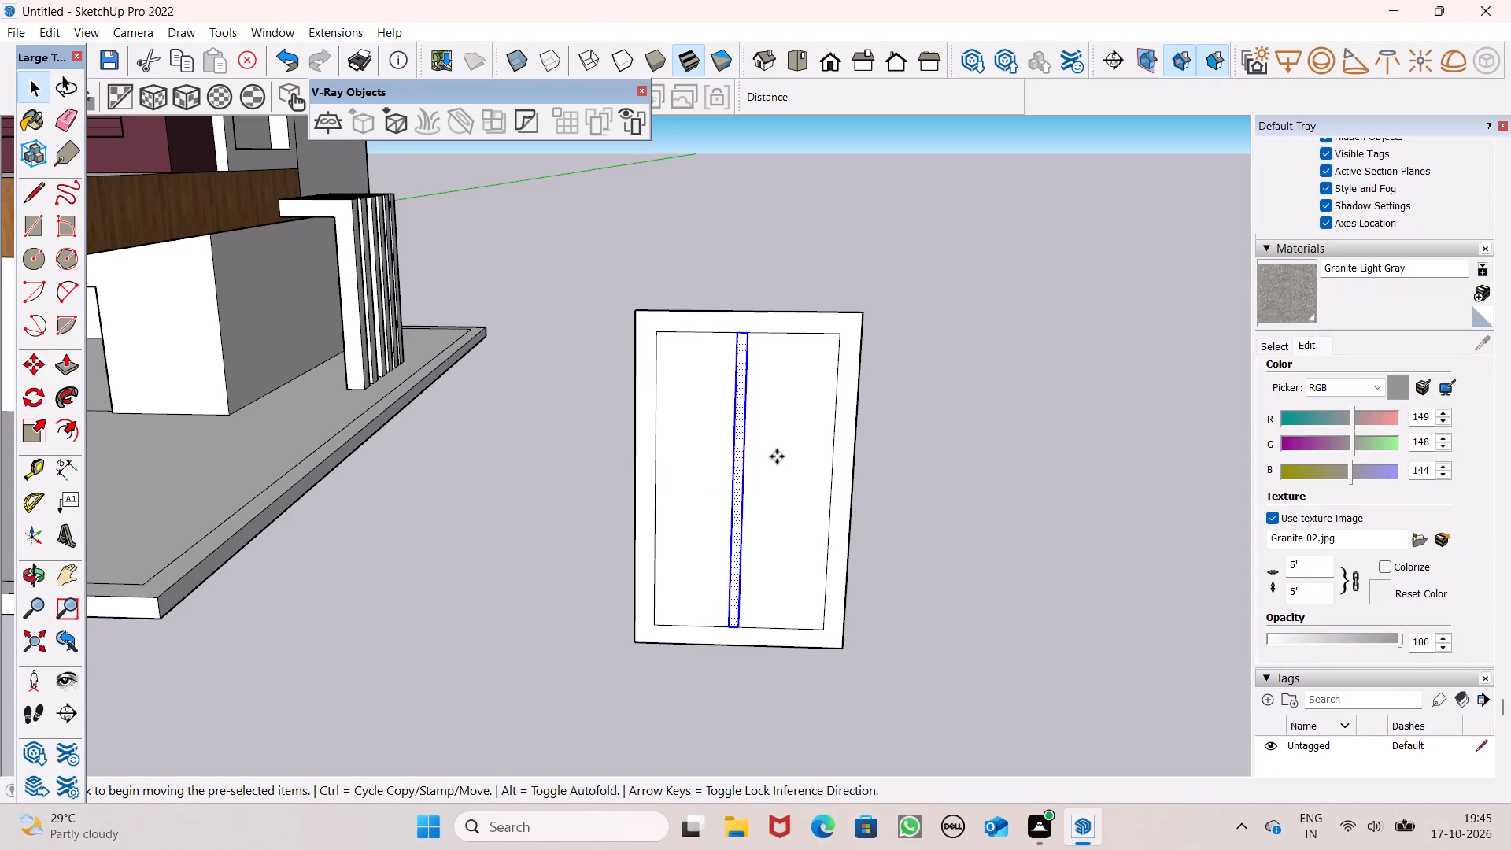
key("Return")
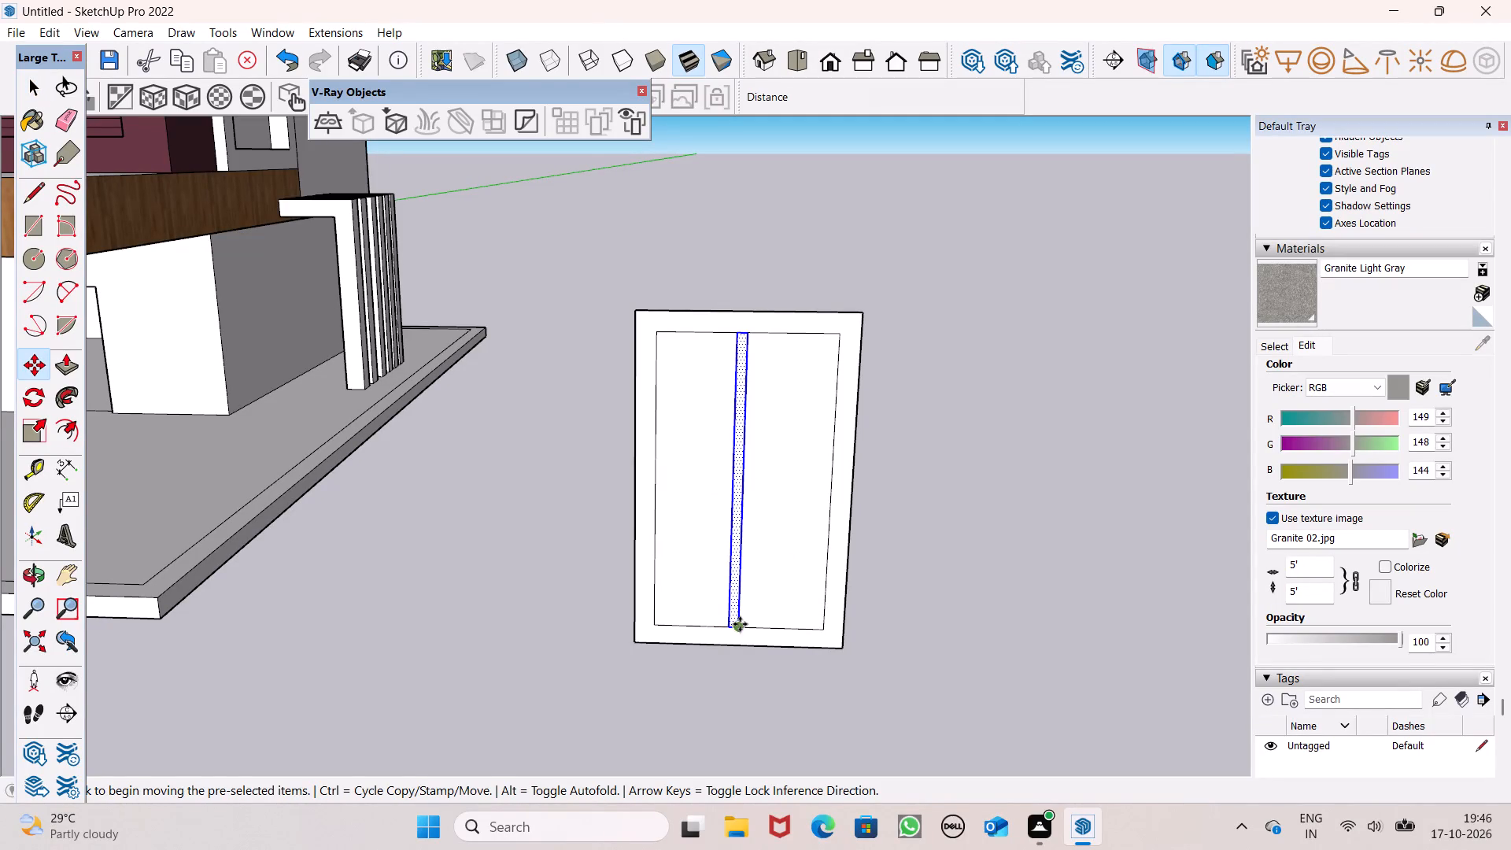
left_click(739, 623)
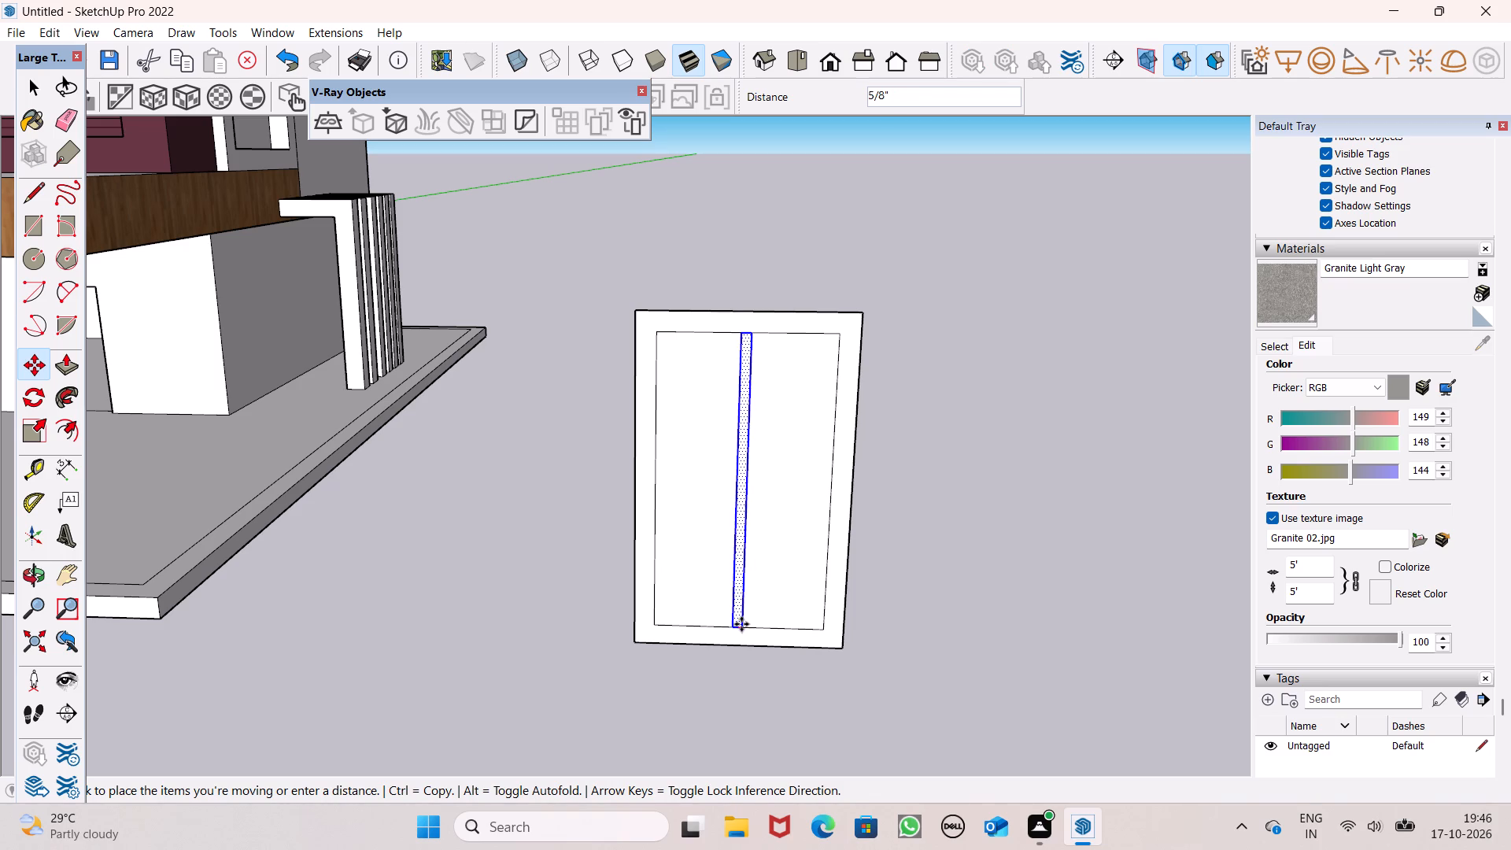
key("space")
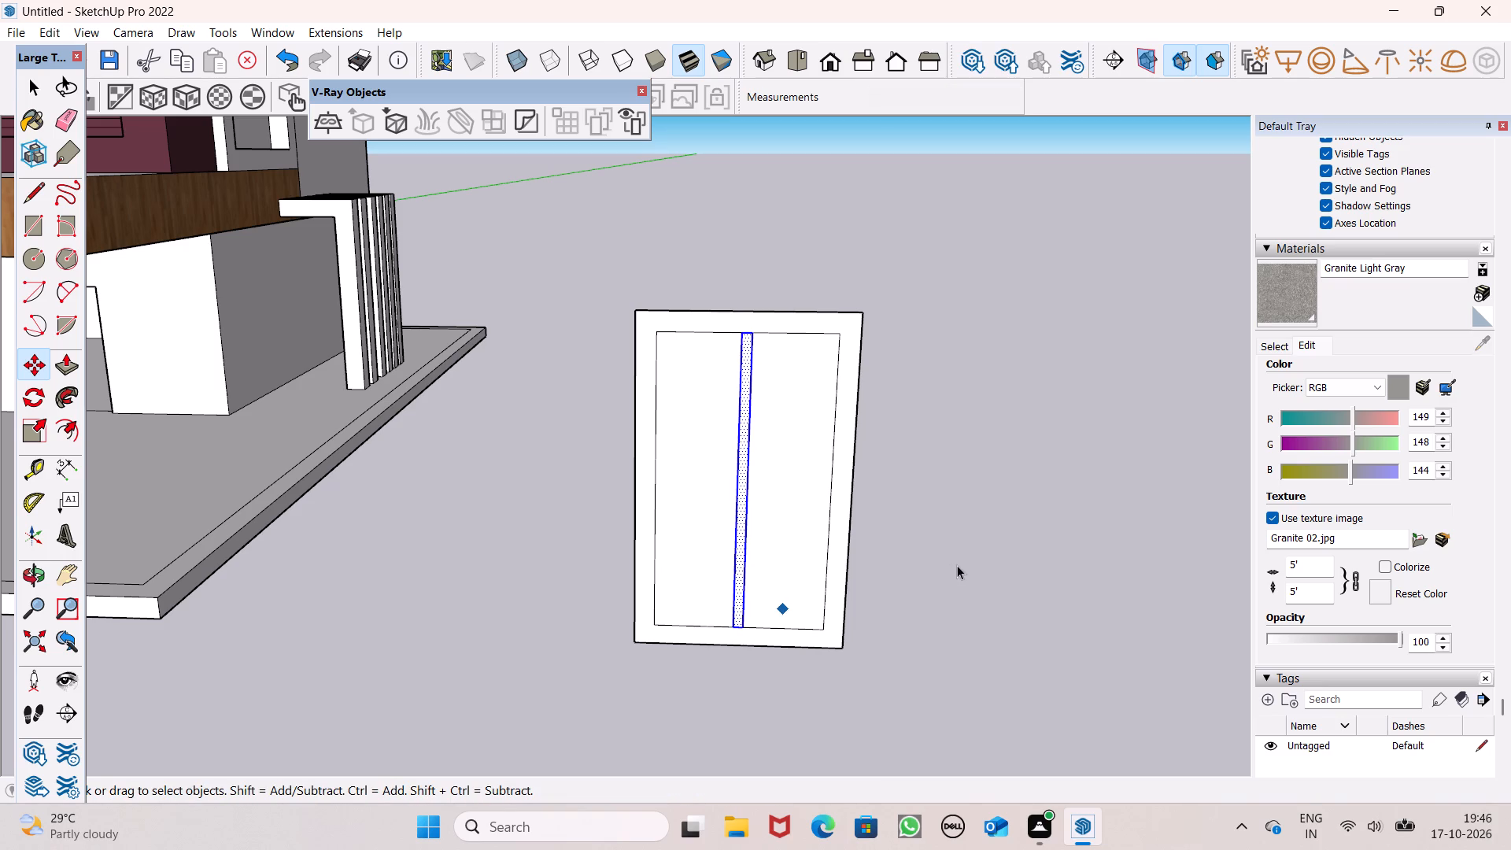
left_click(959, 565)
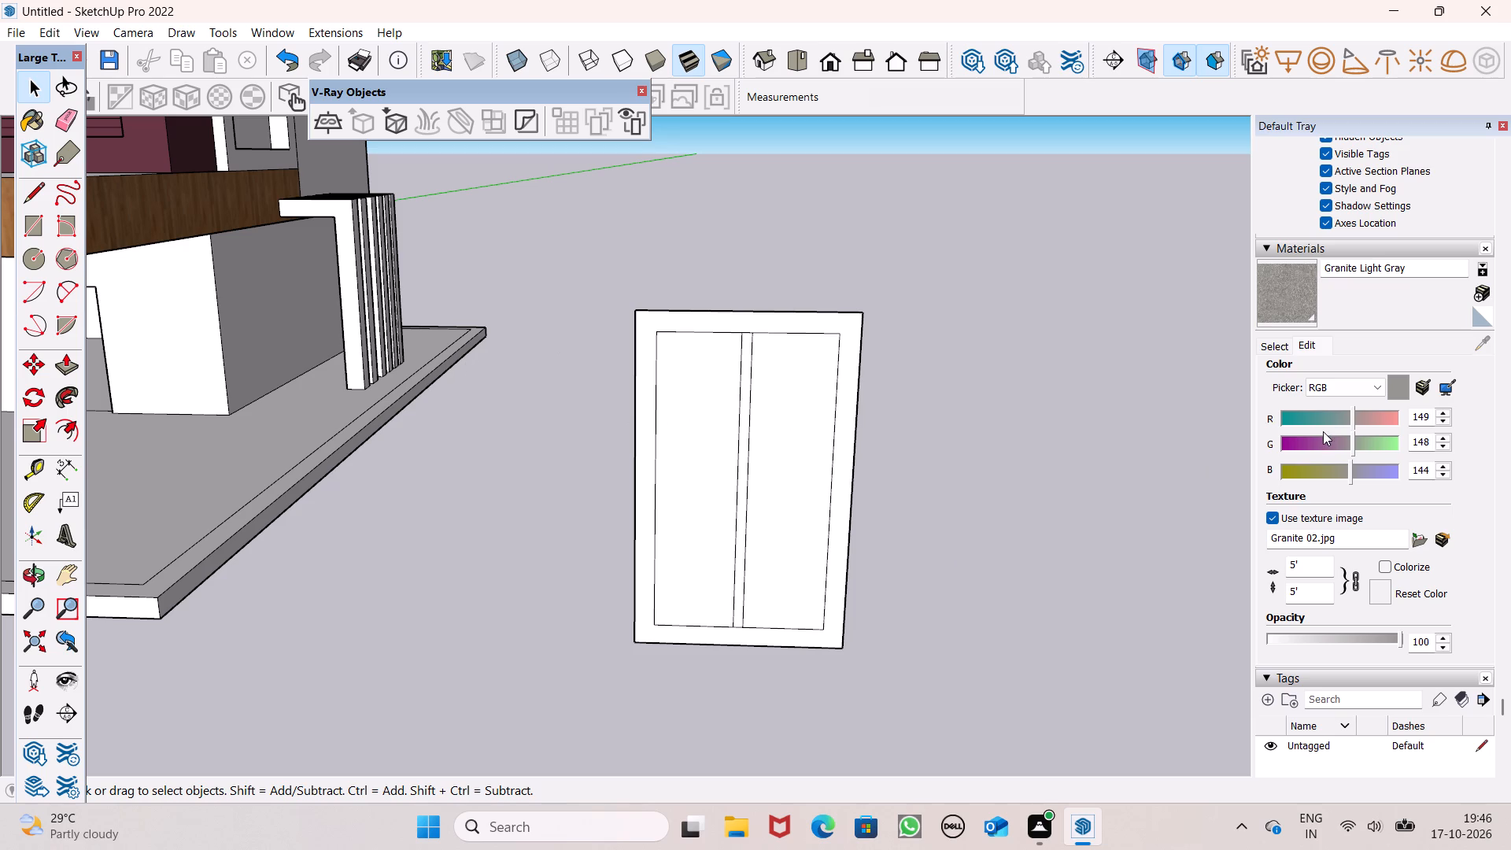
Paint both panes of the freestanding window with Translucent Glass Gray from the Glass and Mirrors materials.
left_click(1268, 349)
left_click(1384, 379)
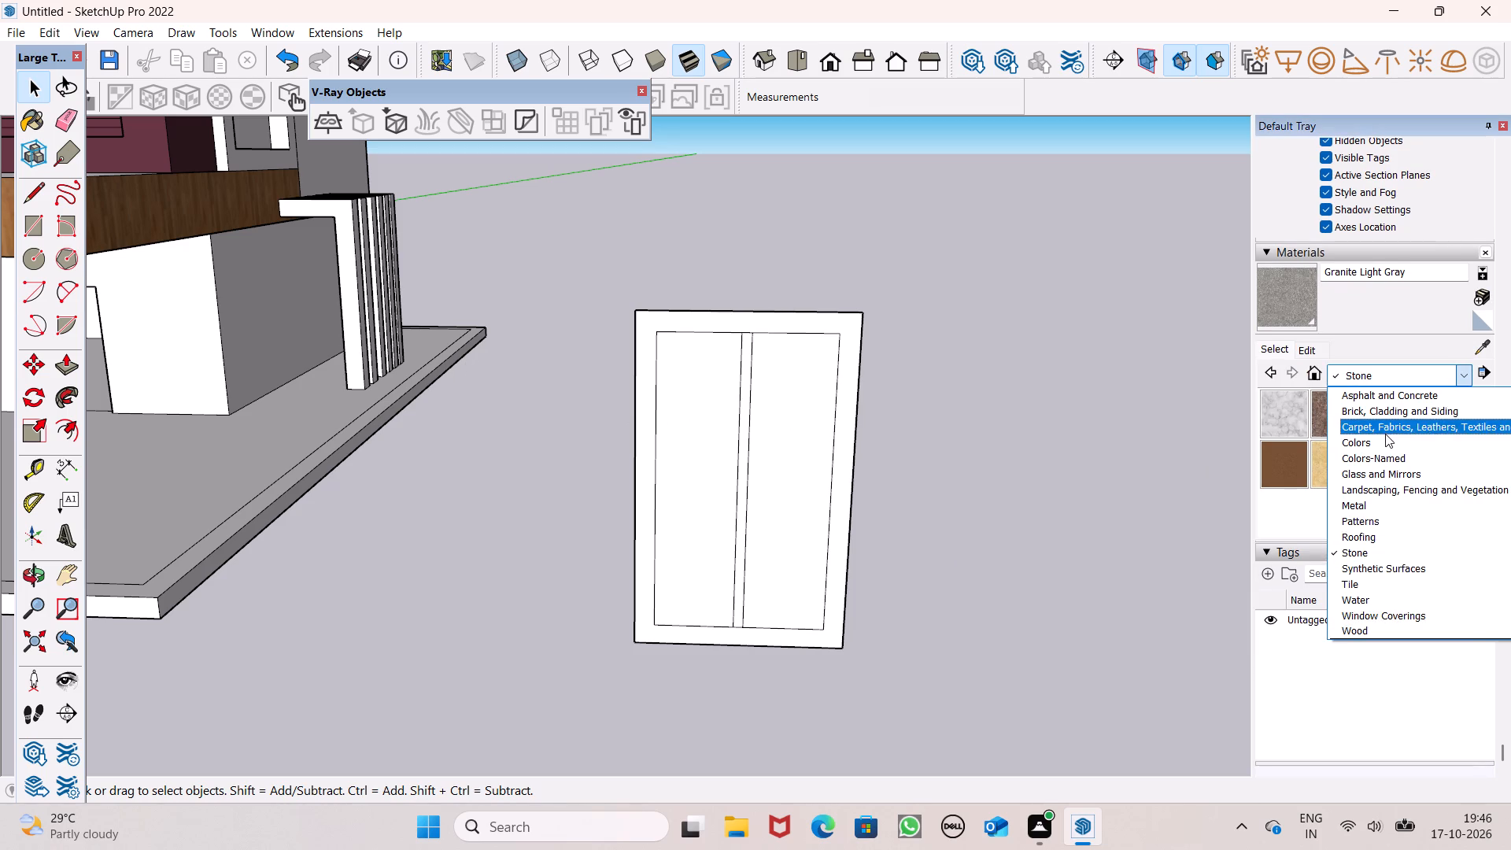
left_click(1377, 474)
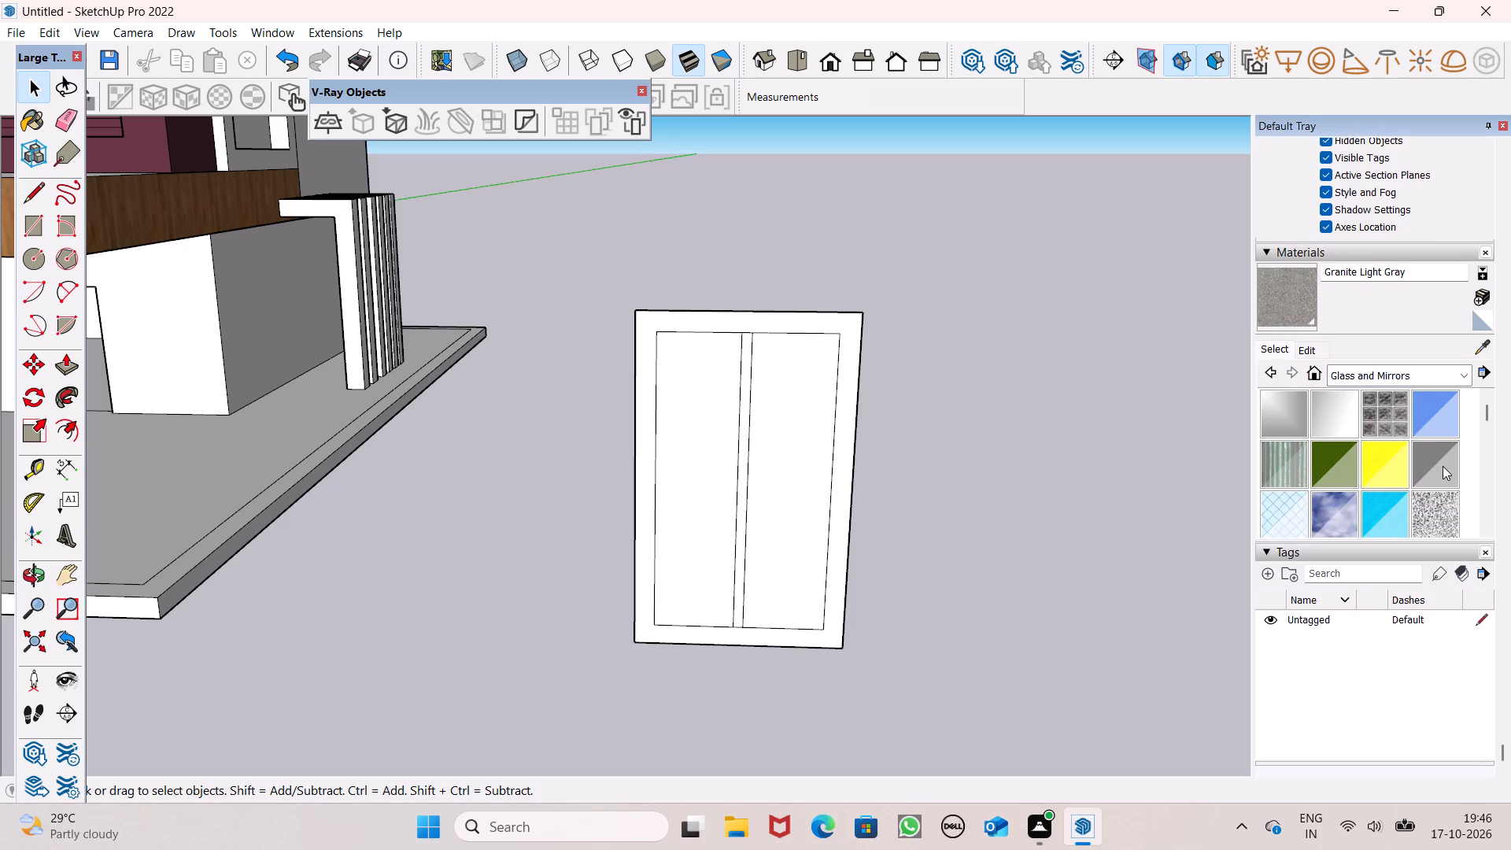
left_click(1443, 466)
left_click(782, 493)
left_click_drag(710, 501, 719, 500)
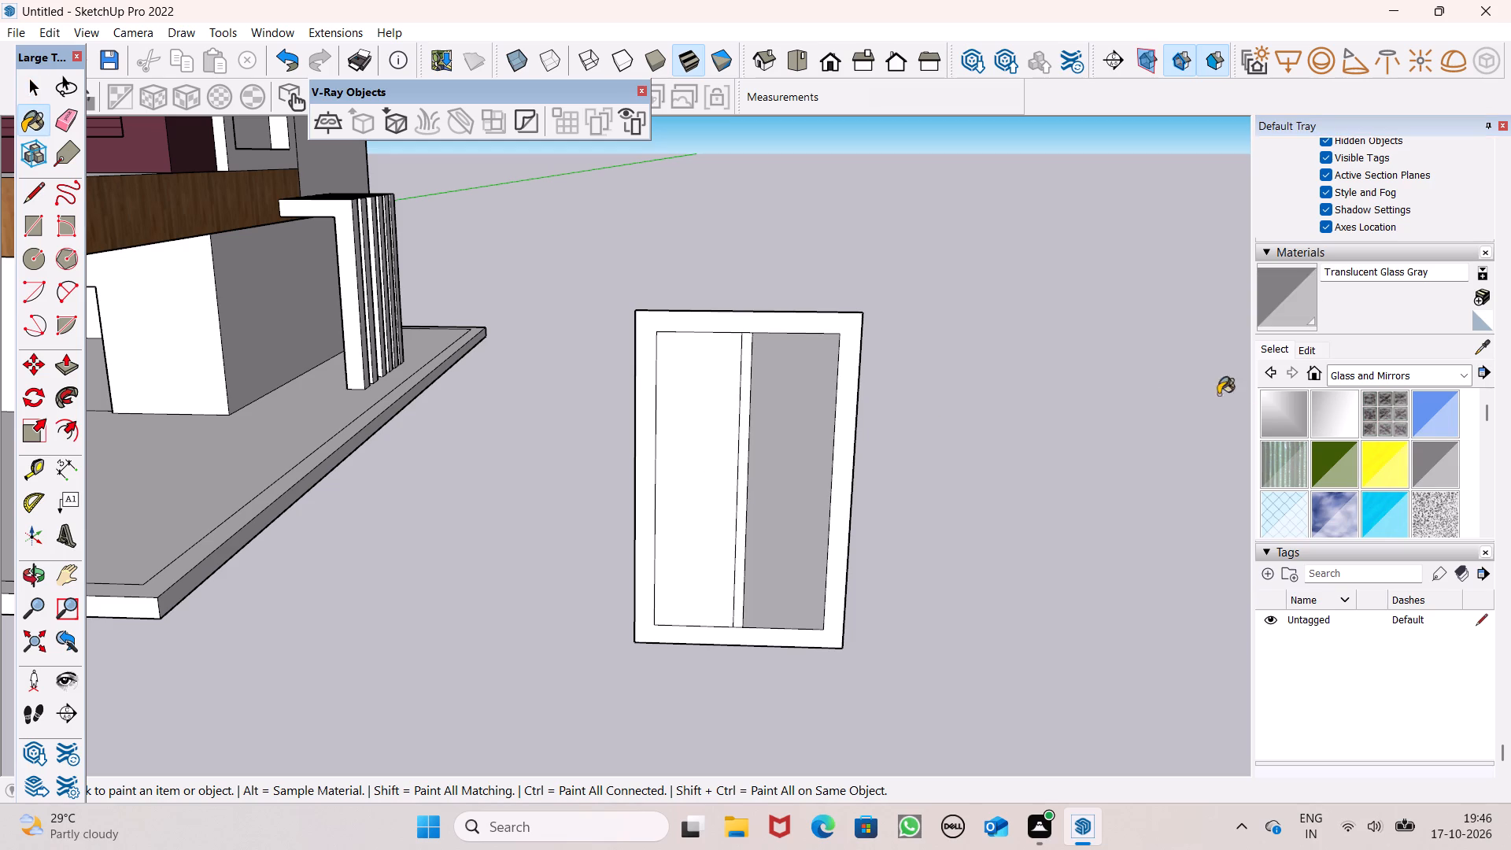
Paint the front faces of the window's frame and mullion with the brown Color C08 from the Colors materials.
left_click(1406, 373)
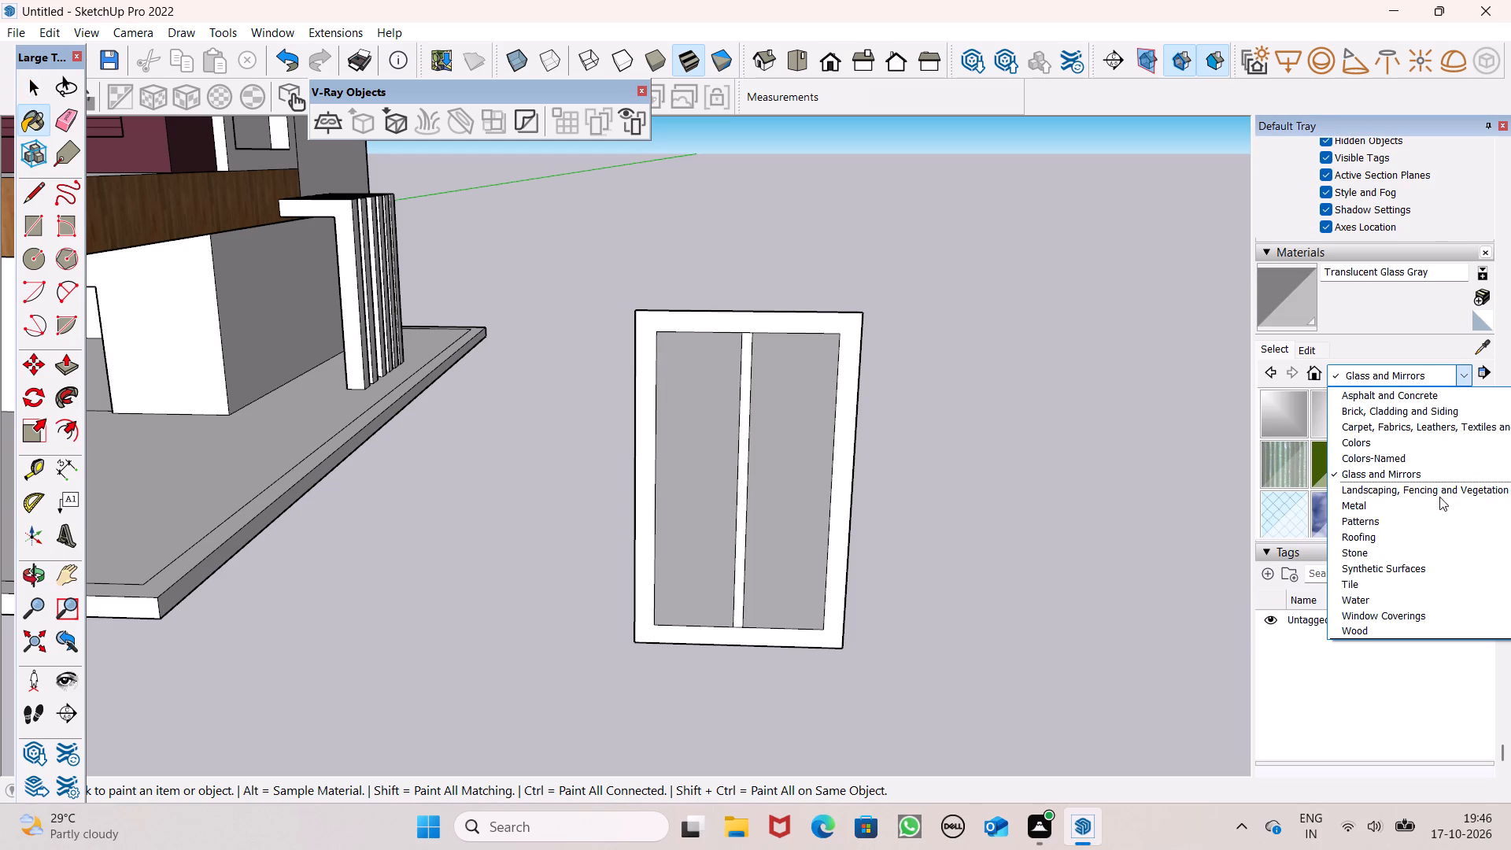
left_click(1368, 438)
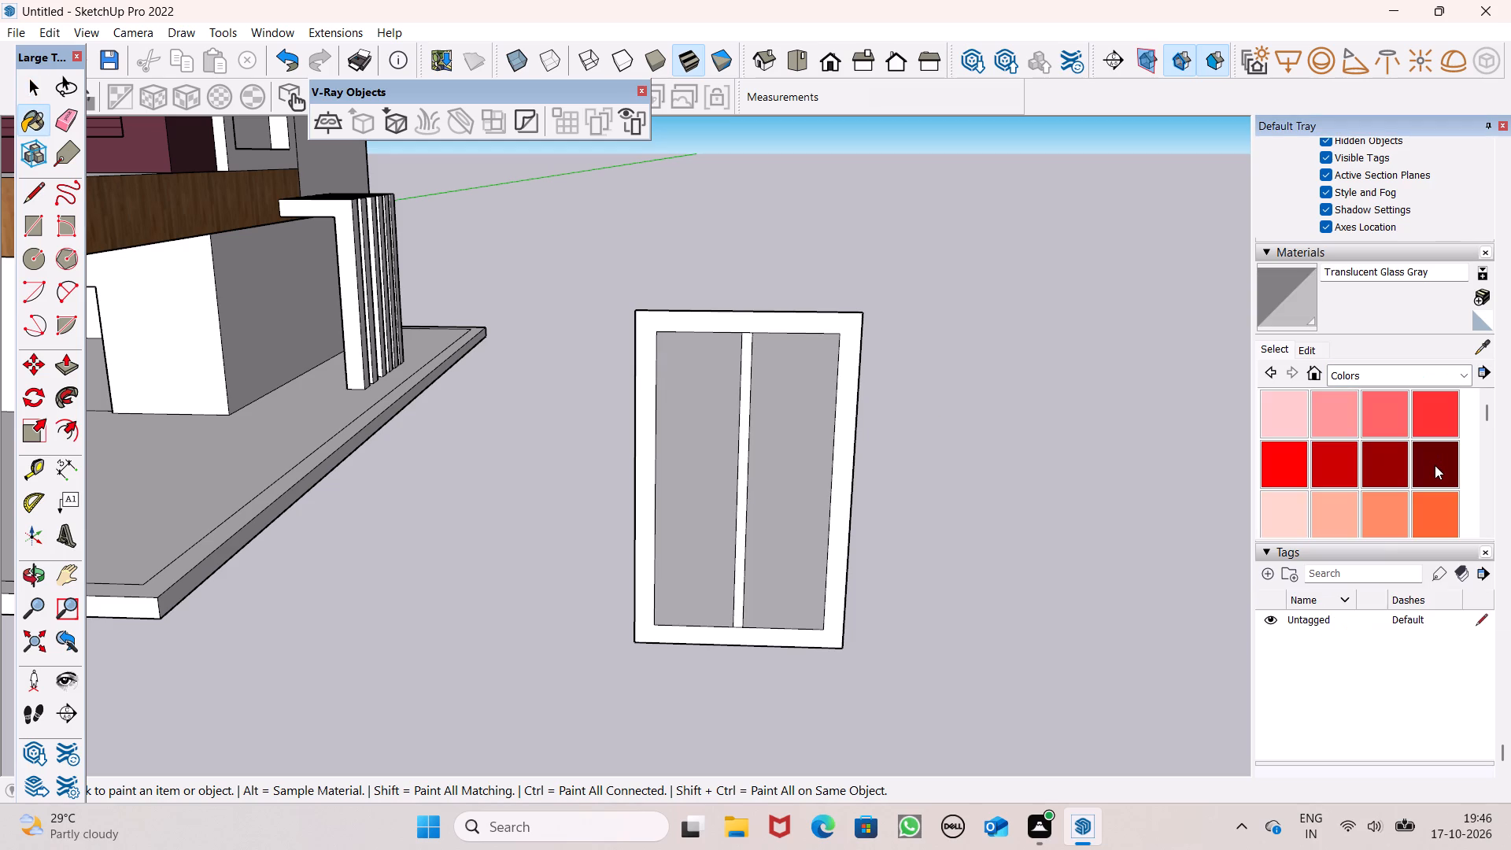
left_click(1435, 465)
scroll(1386, 434, "down", 3)
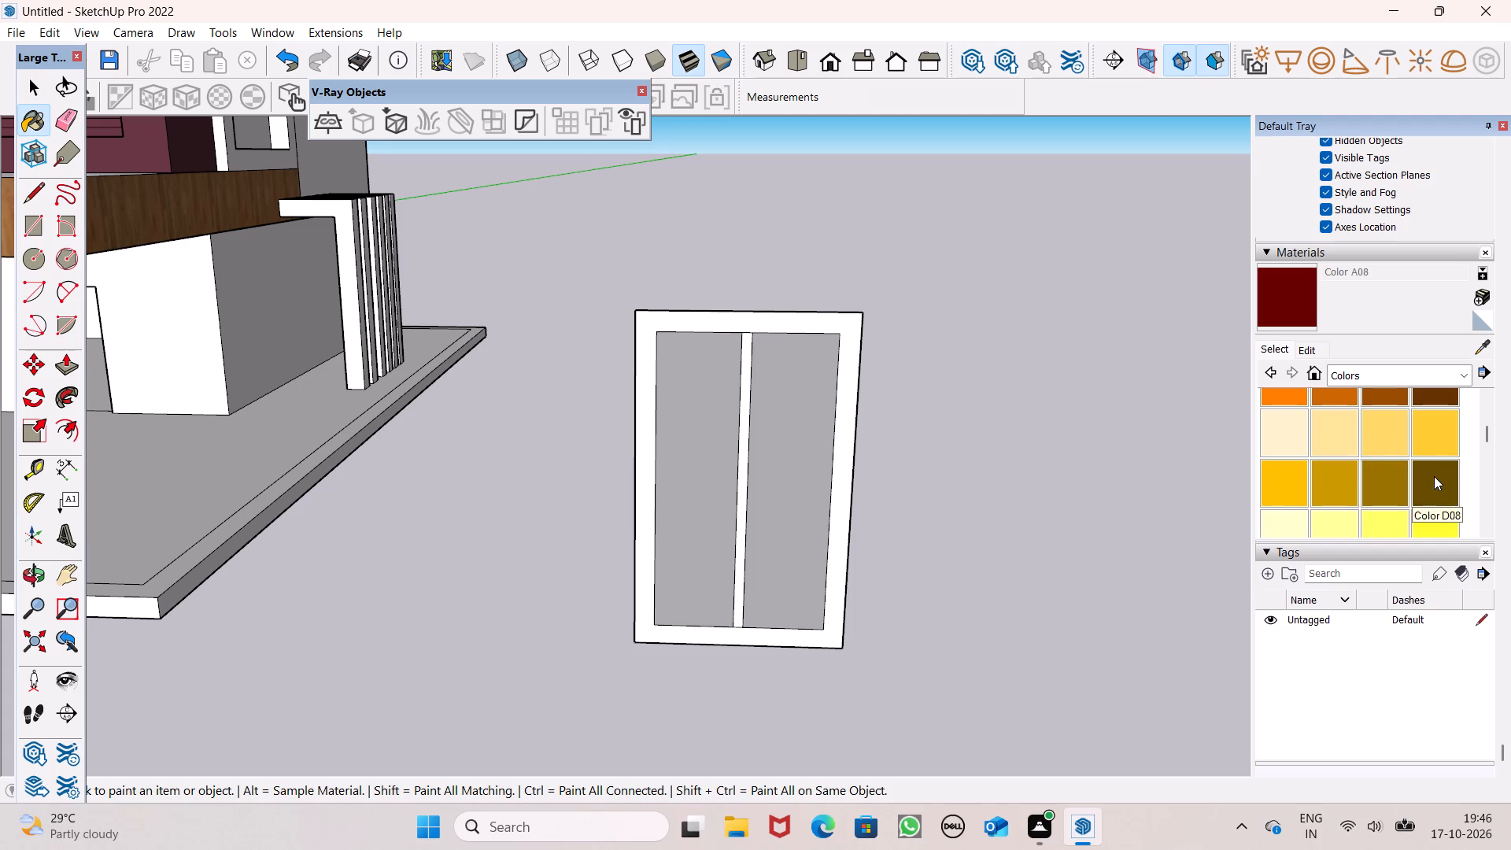
left_click(1434, 476)
scroll(1420, 440, "up", 2)
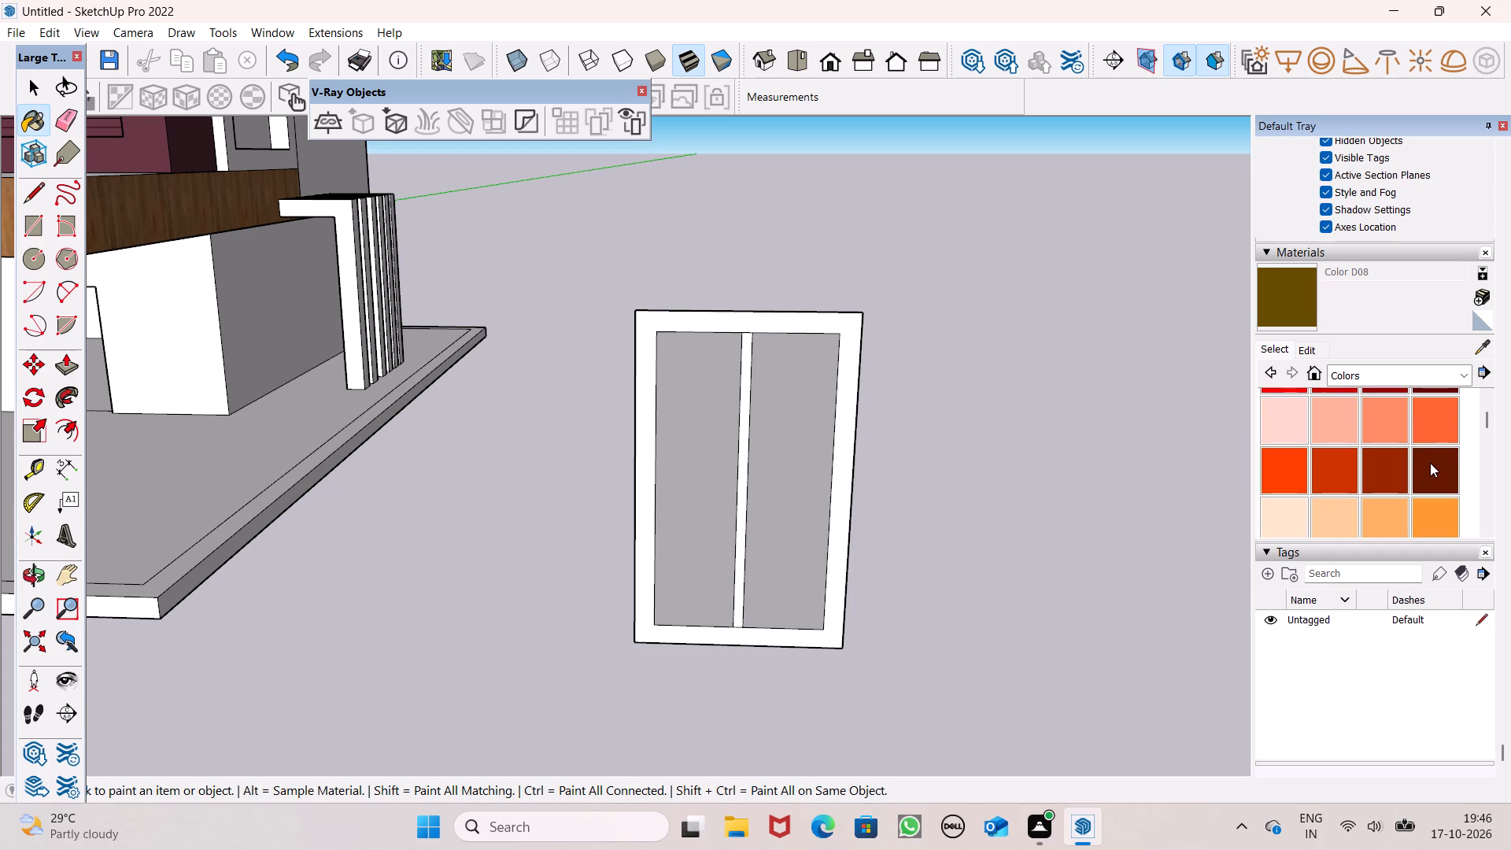
scroll(1430, 463, "down", 1)
left_click(1430, 465)
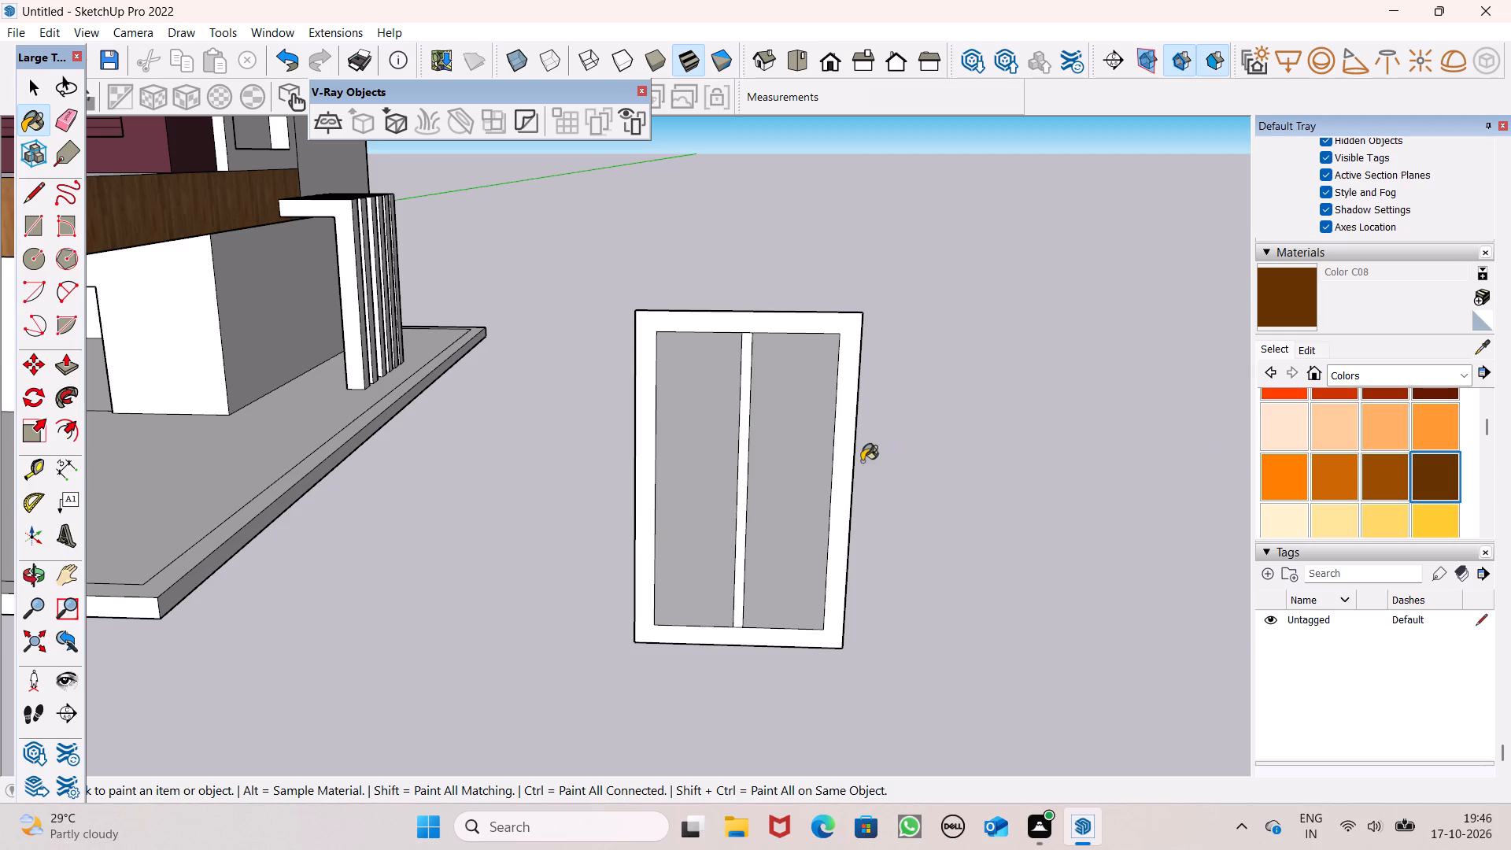
scroll(848, 460, "up", 4)
left_click(778, 256)
left_click(689, 290)
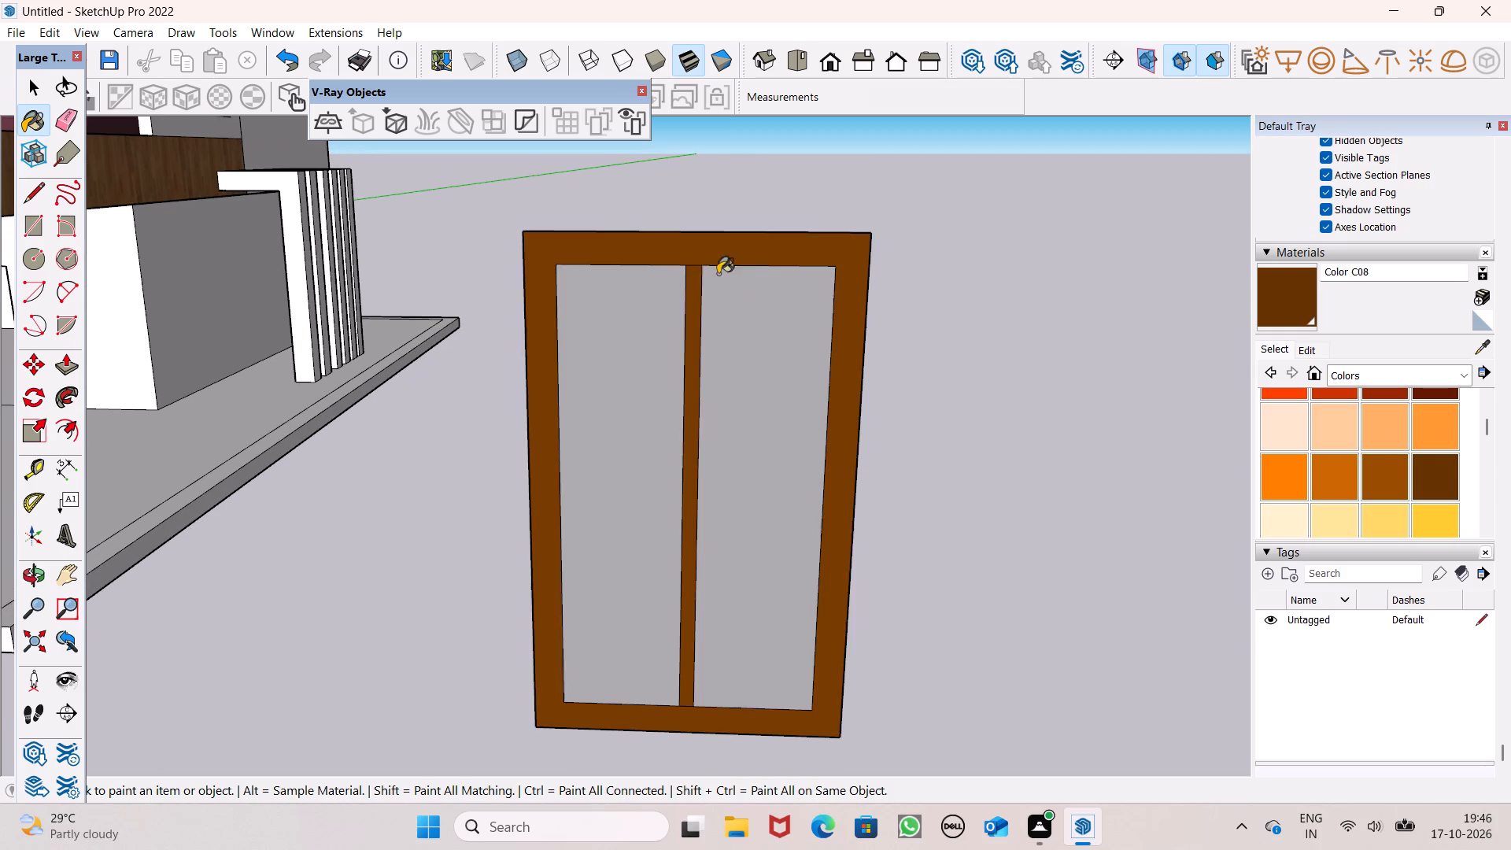
Paint the frame and mullion on the back side of the freestanding window with Color C08.
scroll(907, 309, "down", 7)
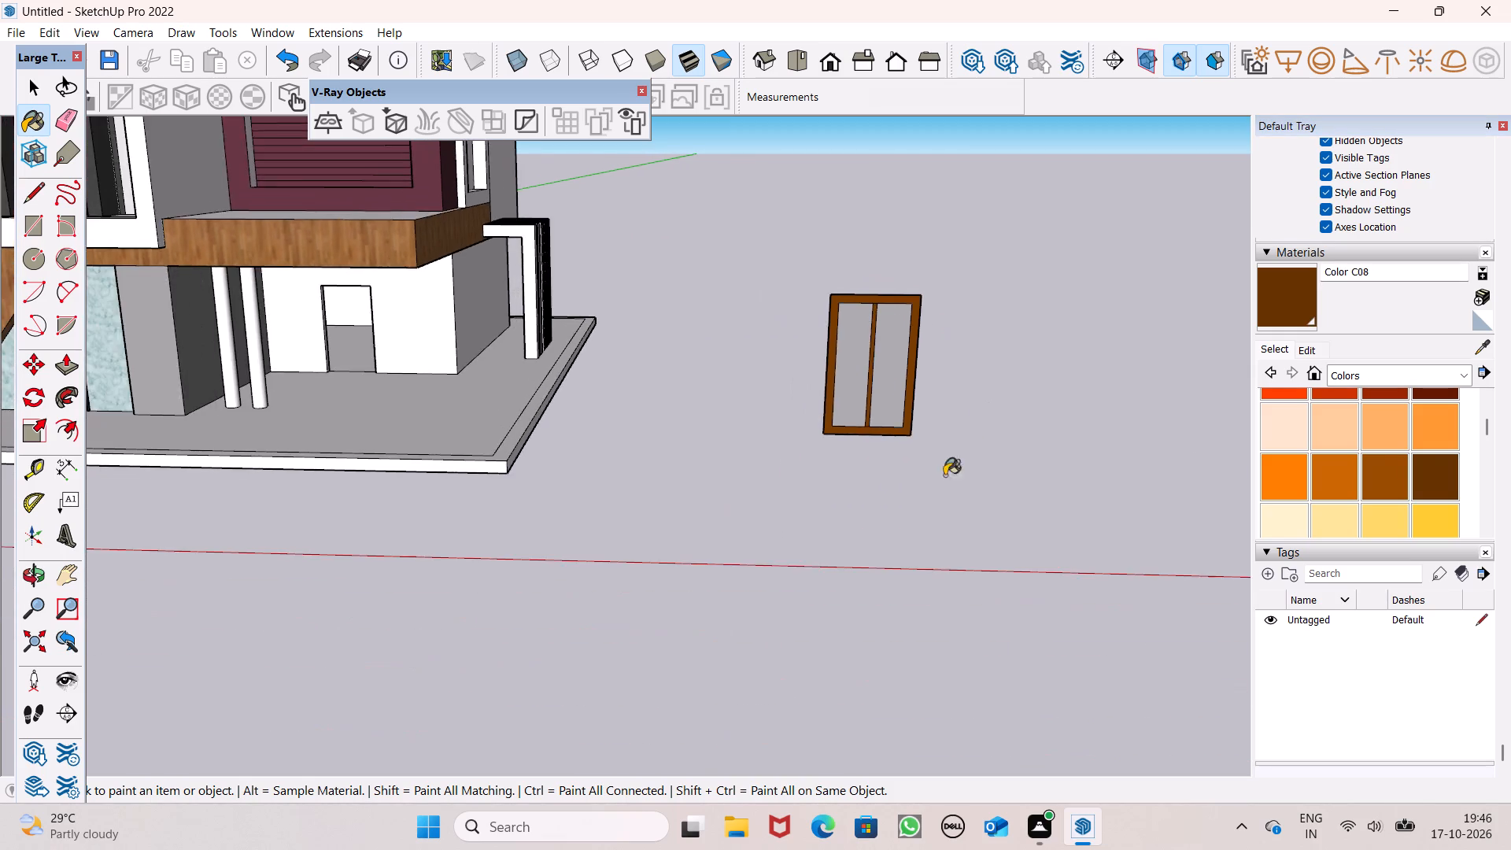
middle_click_drag(830, 560, 485, 560)
scroll(1143, 309, "down", 5)
middle_click_drag(911, 459, 673, 479)
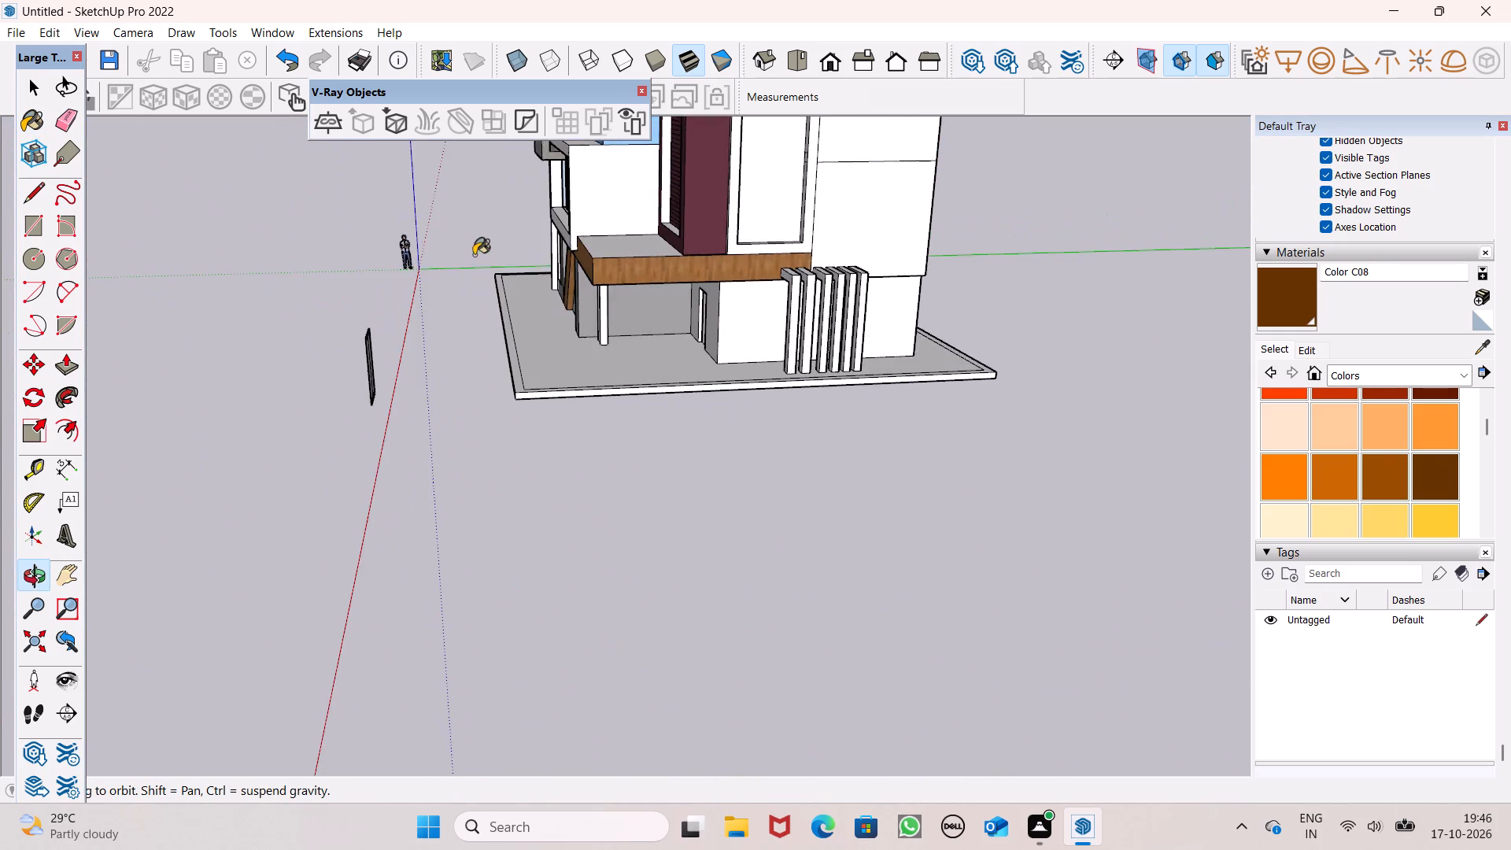
scroll(474, 255, "down", 5)
scroll(408, 342, "up", 2)
scroll(767, 217, "down", 5)
middle_click_drag(800, 331, 495, 369)
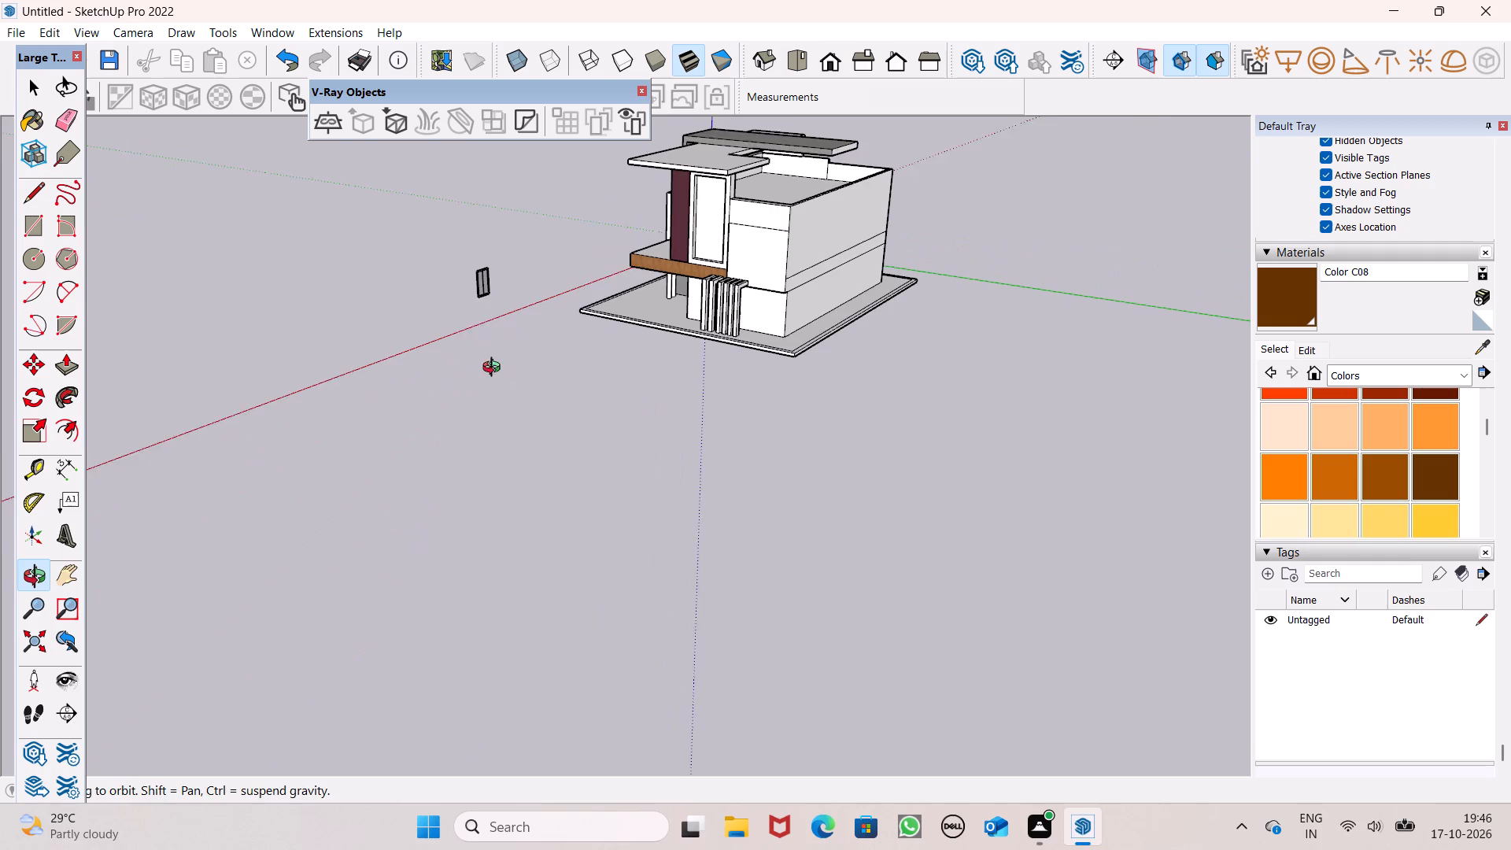
middle_click_drag(495, 369, 490, 353)
scroll(1034, 145, "down", 6)
scroll(665, 172, "up", 6)
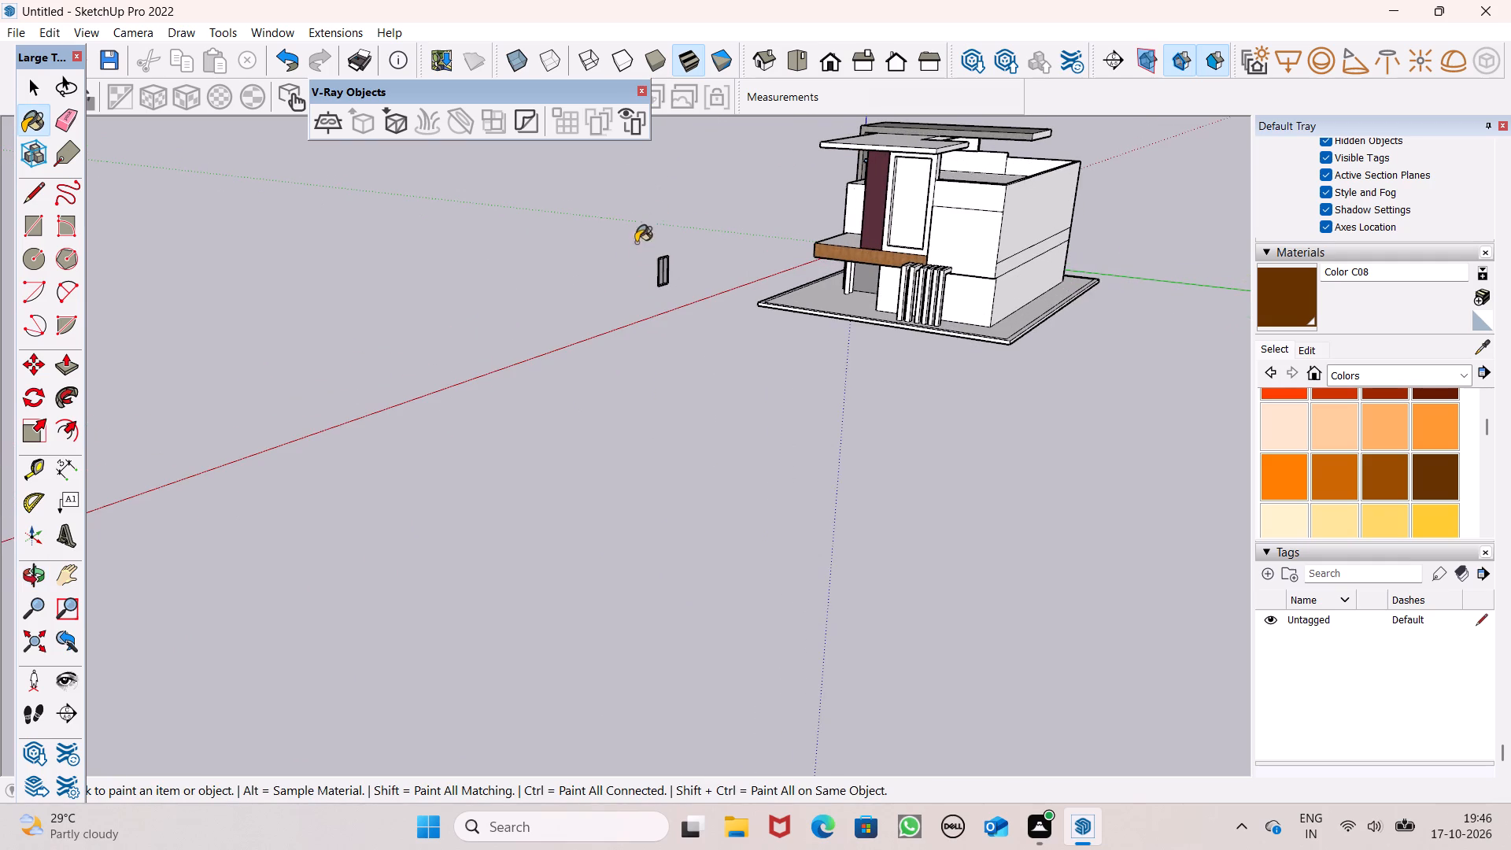
scroll(661, 296, "up", 4)
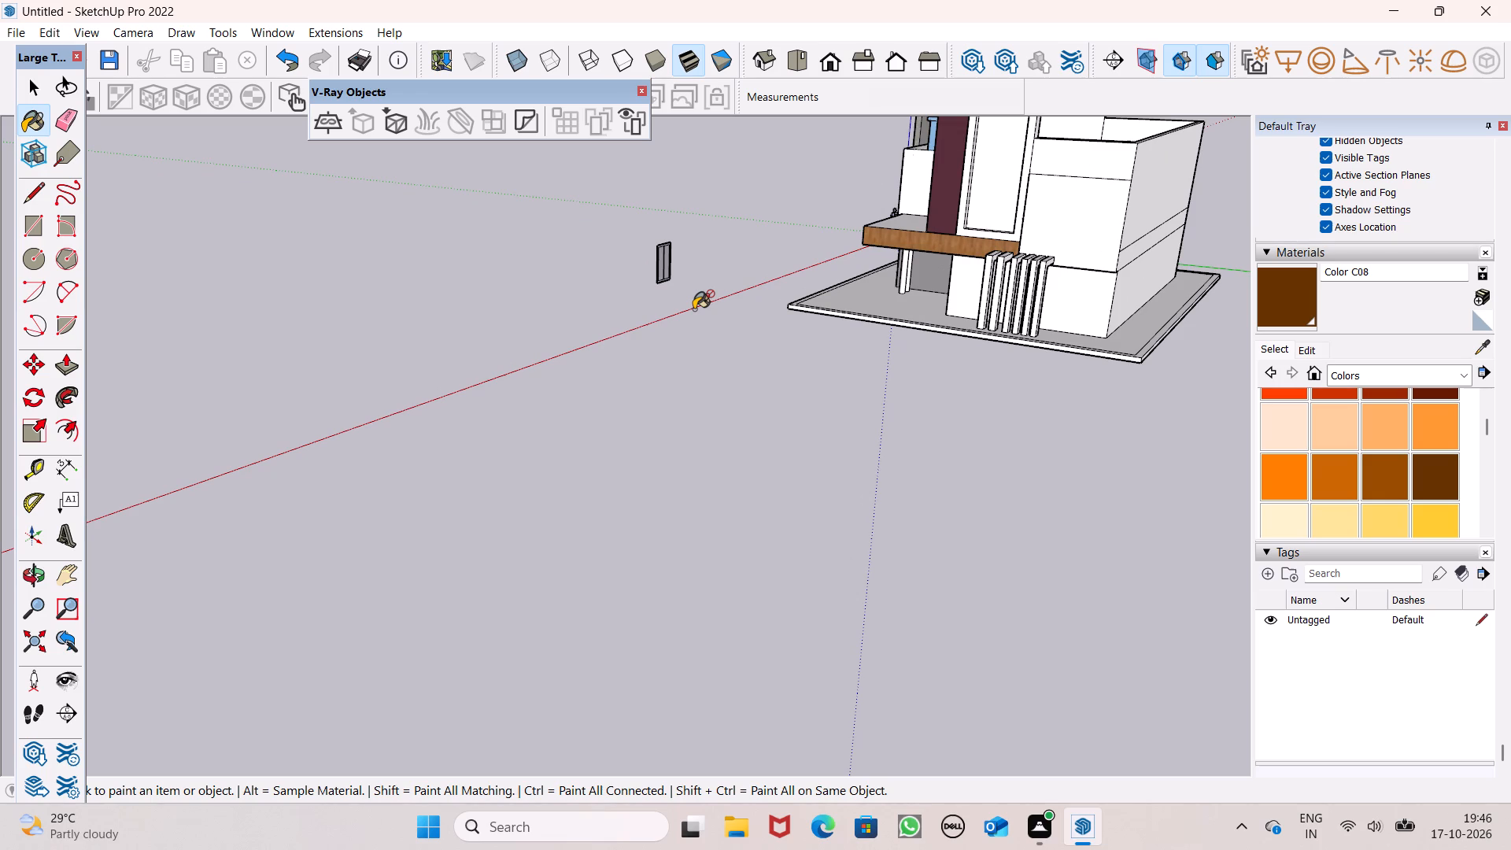
middle_click_drag(743, 371, 645, 373)
scroll(637, 328, "up", 3)
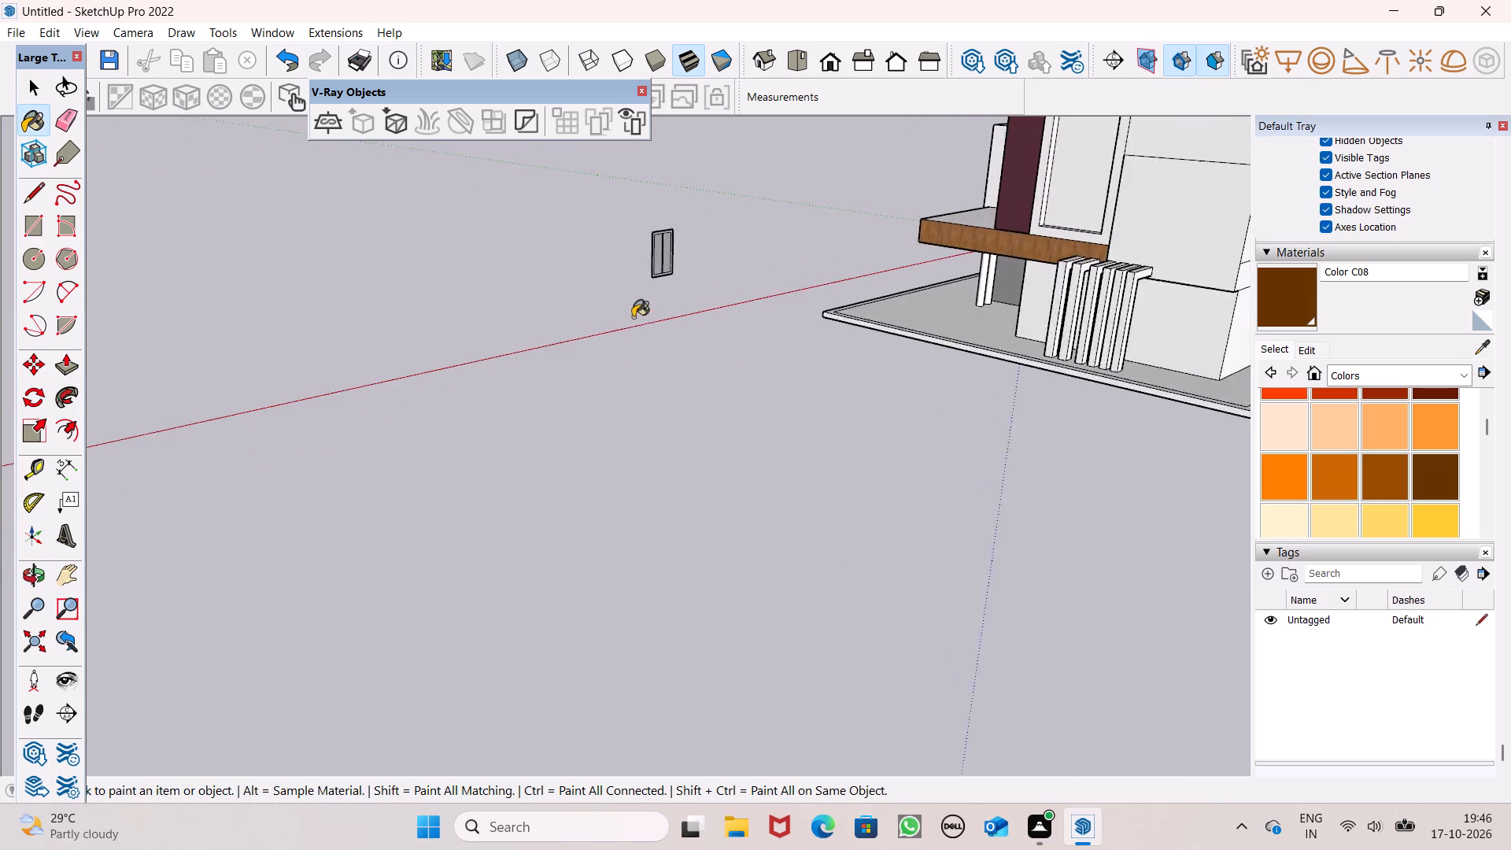
scroll(633, 317, "up", 5)
scroll(659, 217, "up", 14)
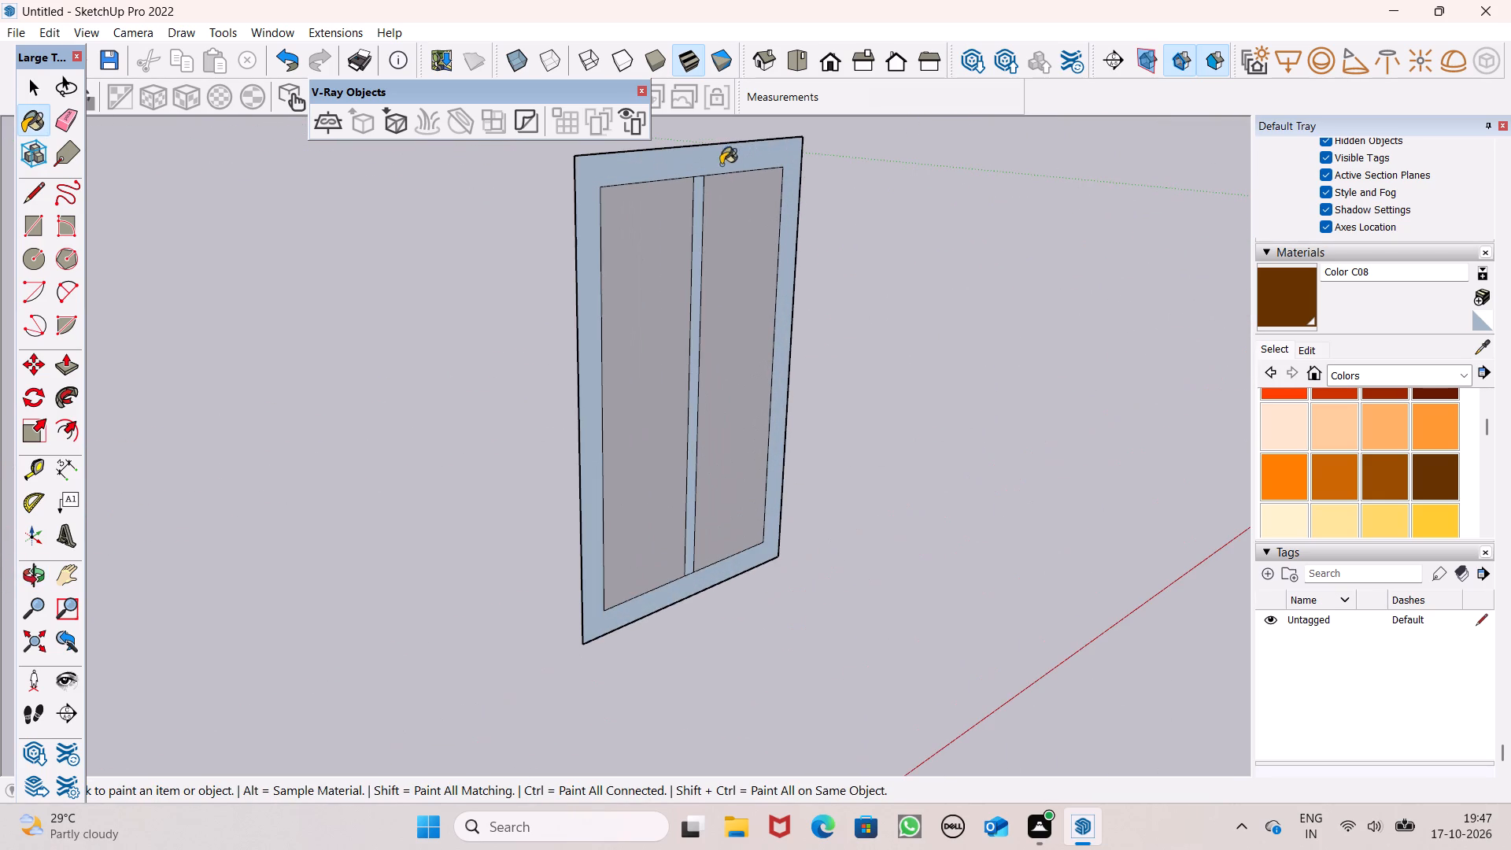
left_click(711, 173)
scroll(694, 211, "up", 6)
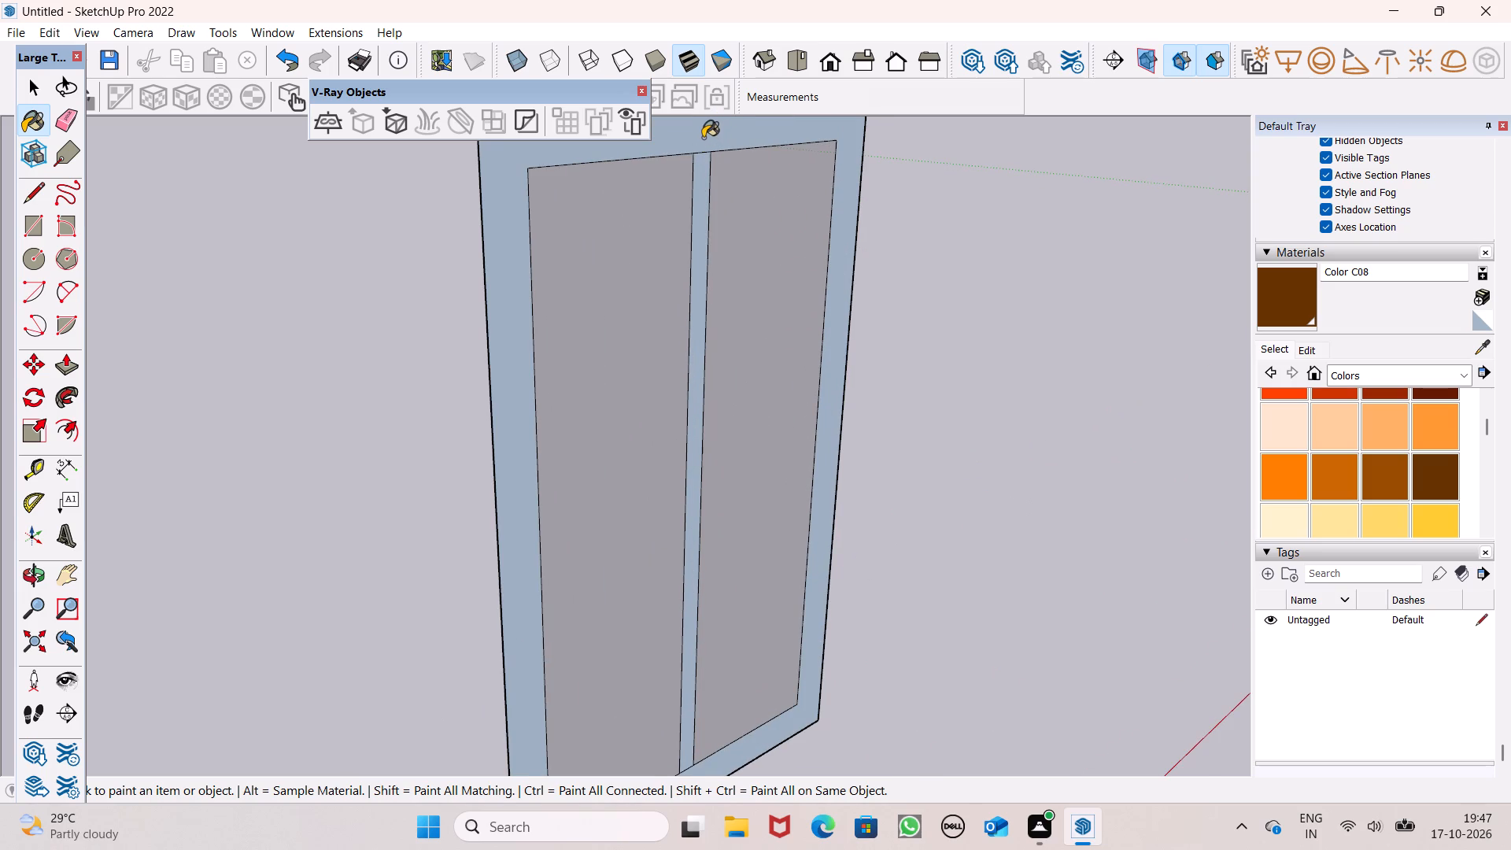
left_click(703, 138)
left_click(698, 176)
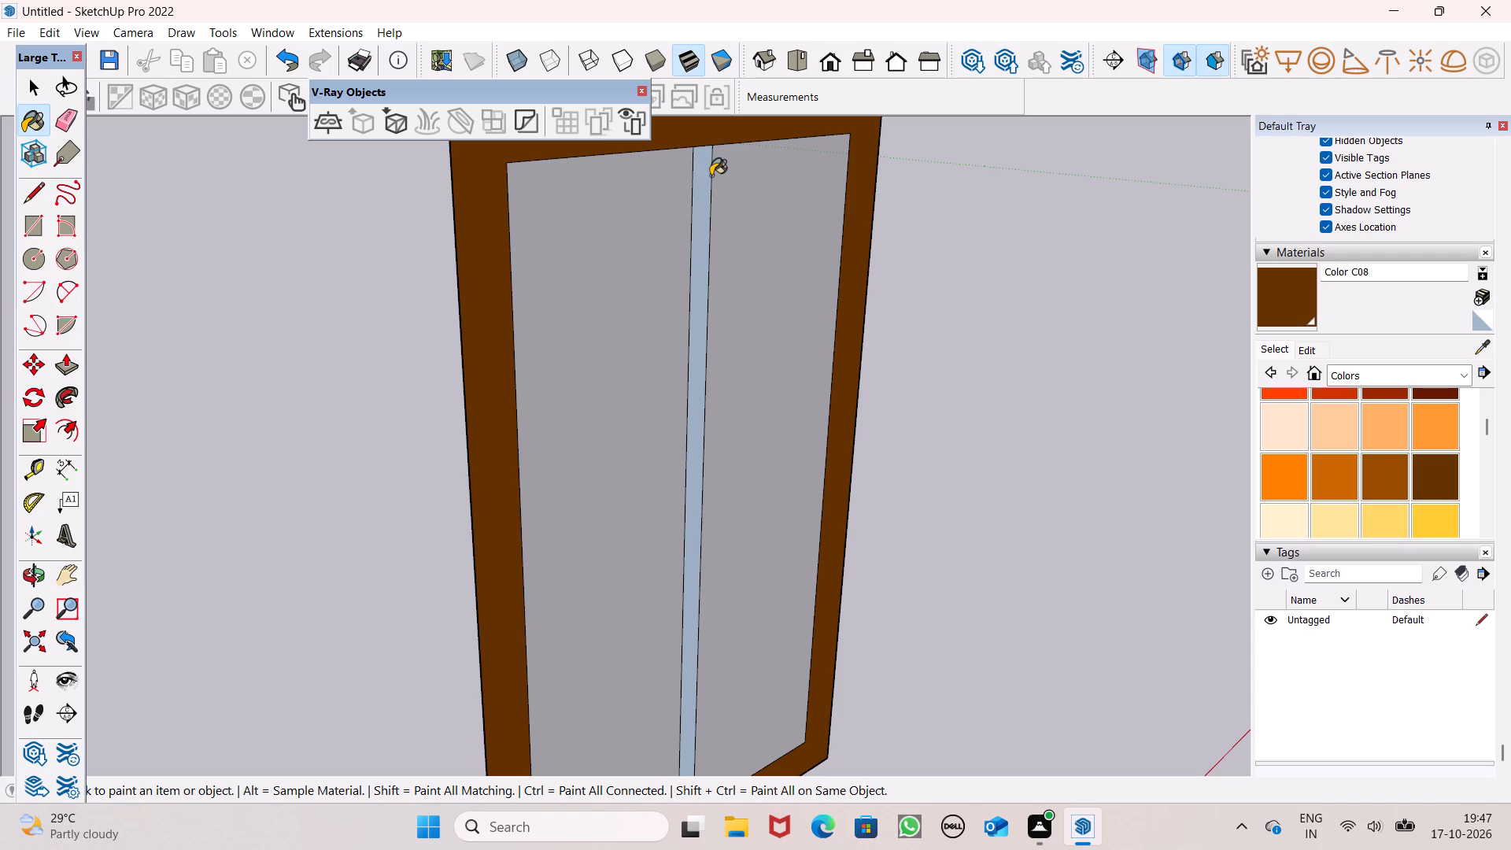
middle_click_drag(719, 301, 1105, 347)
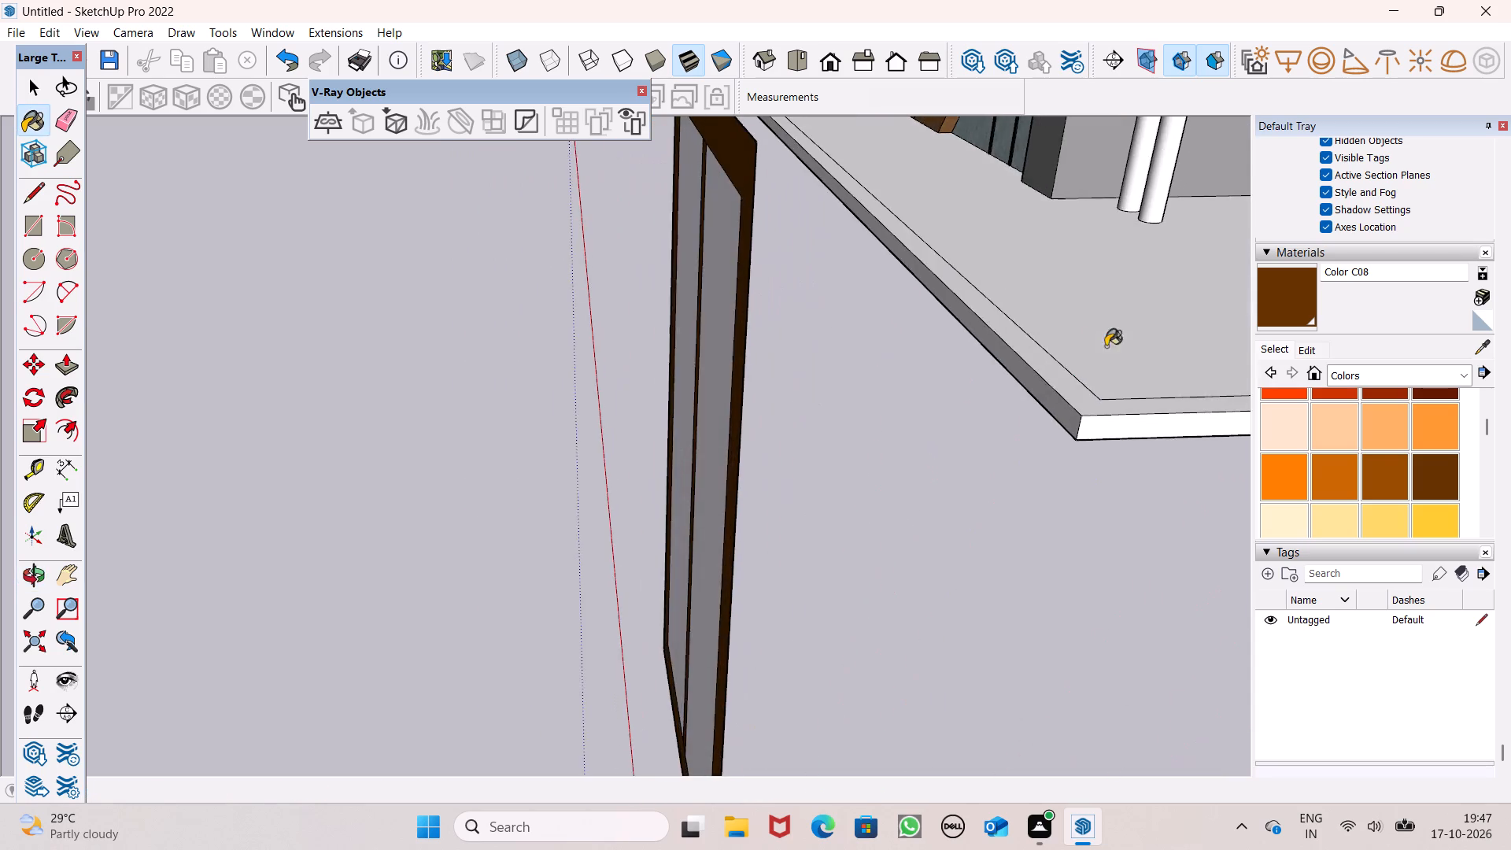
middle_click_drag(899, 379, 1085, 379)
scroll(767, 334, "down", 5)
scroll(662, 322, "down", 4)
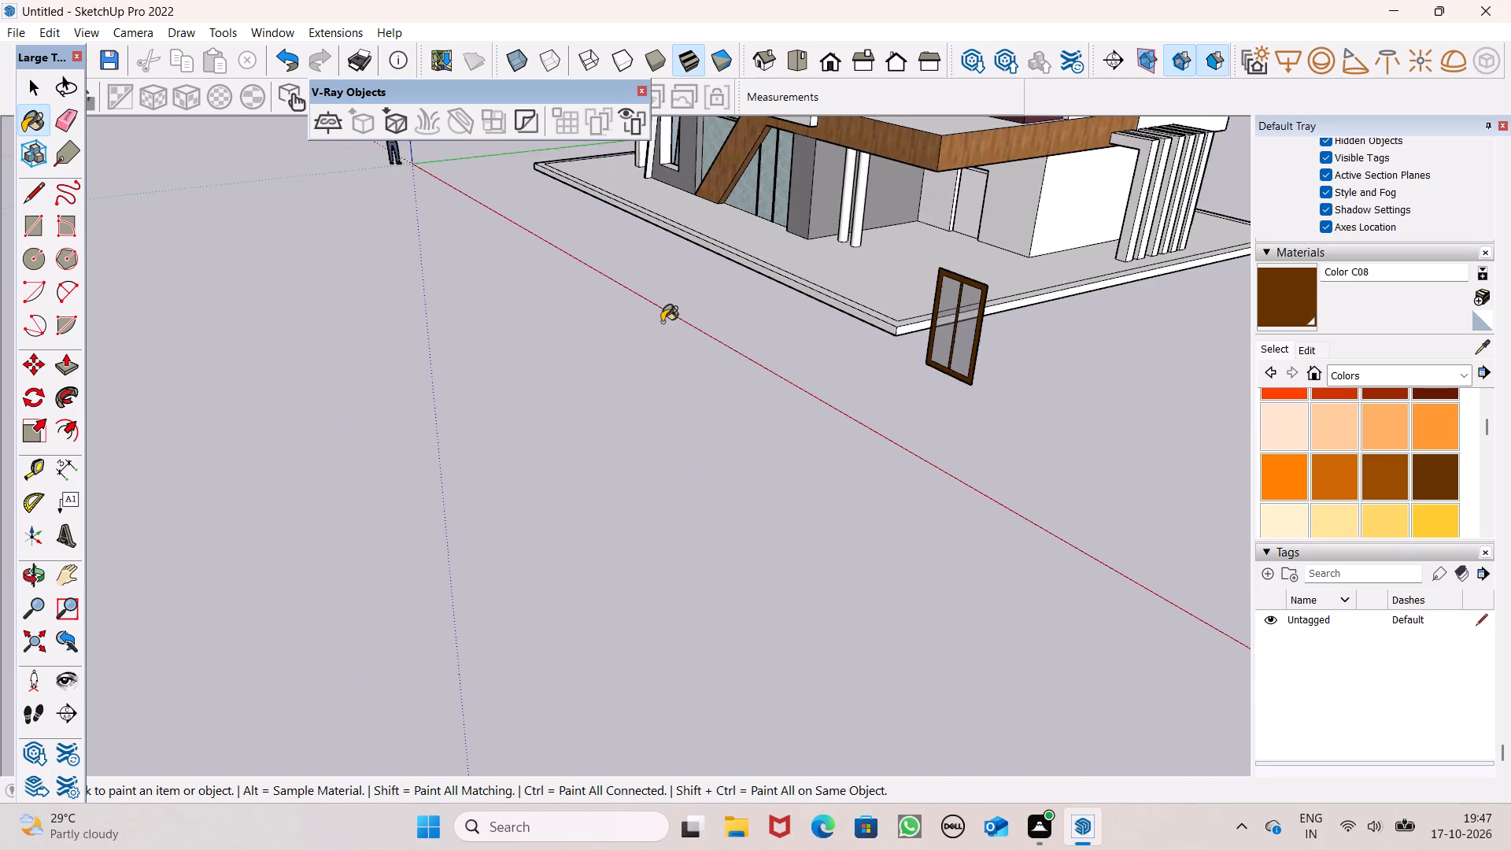
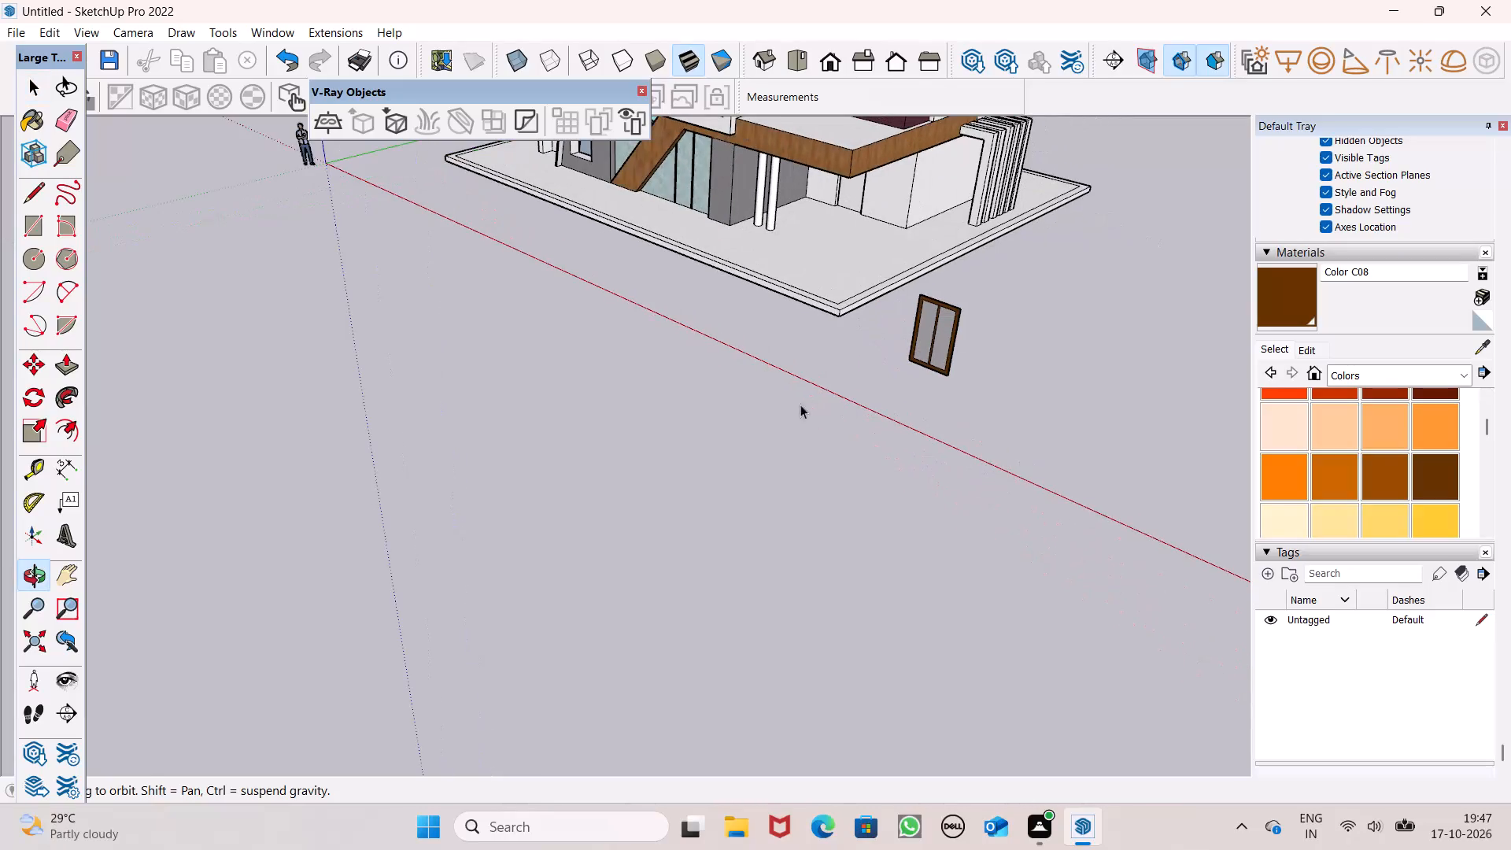
Edit the Color C08 material of the window frame, setting its red value to 74 for a darker brown.
scroll(763, 405, "down", 1)
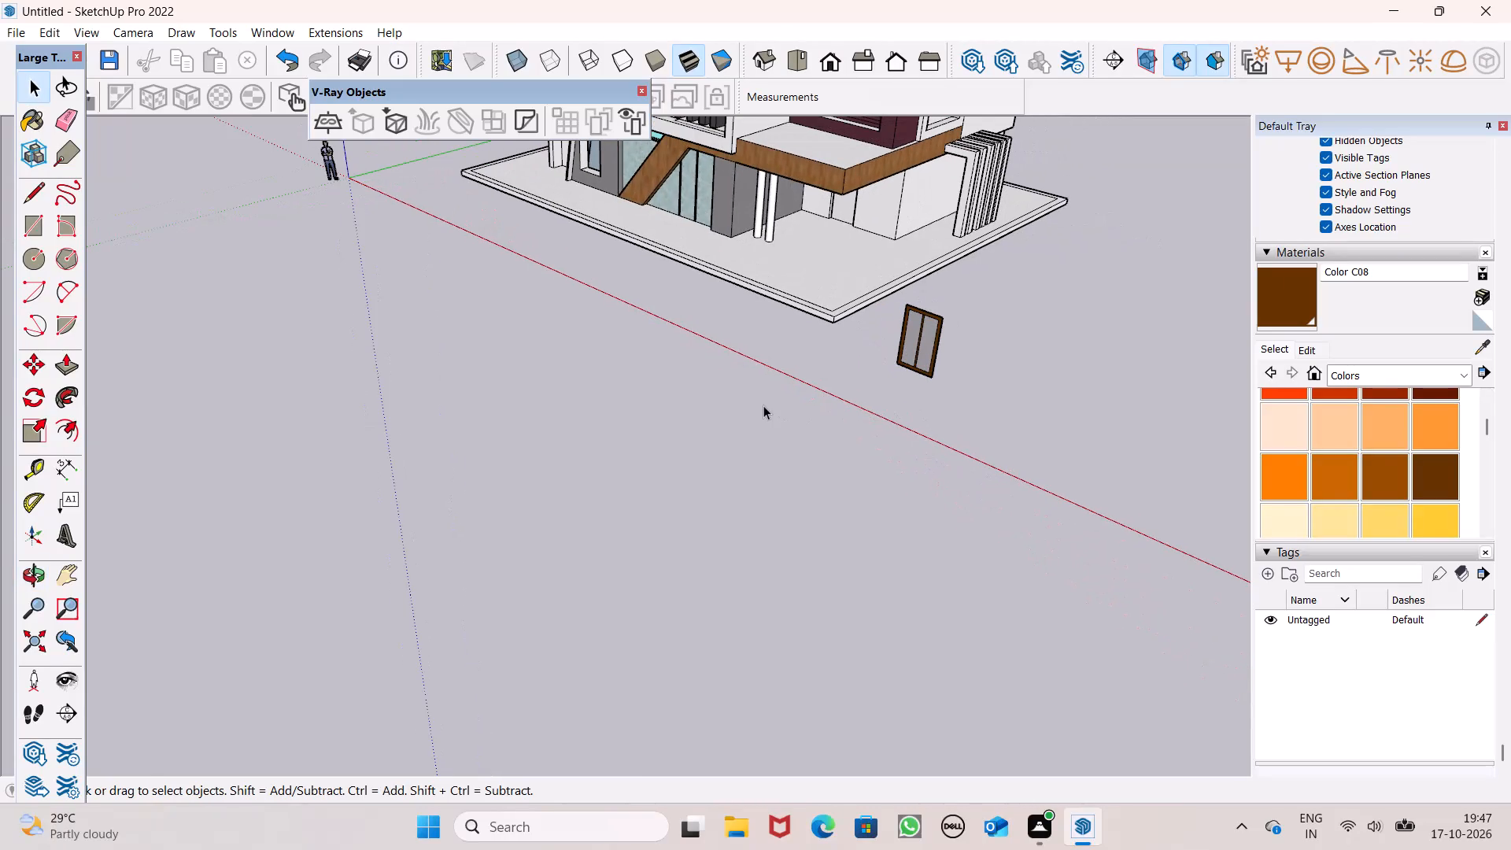
scroll(774, 416, "down", 4)
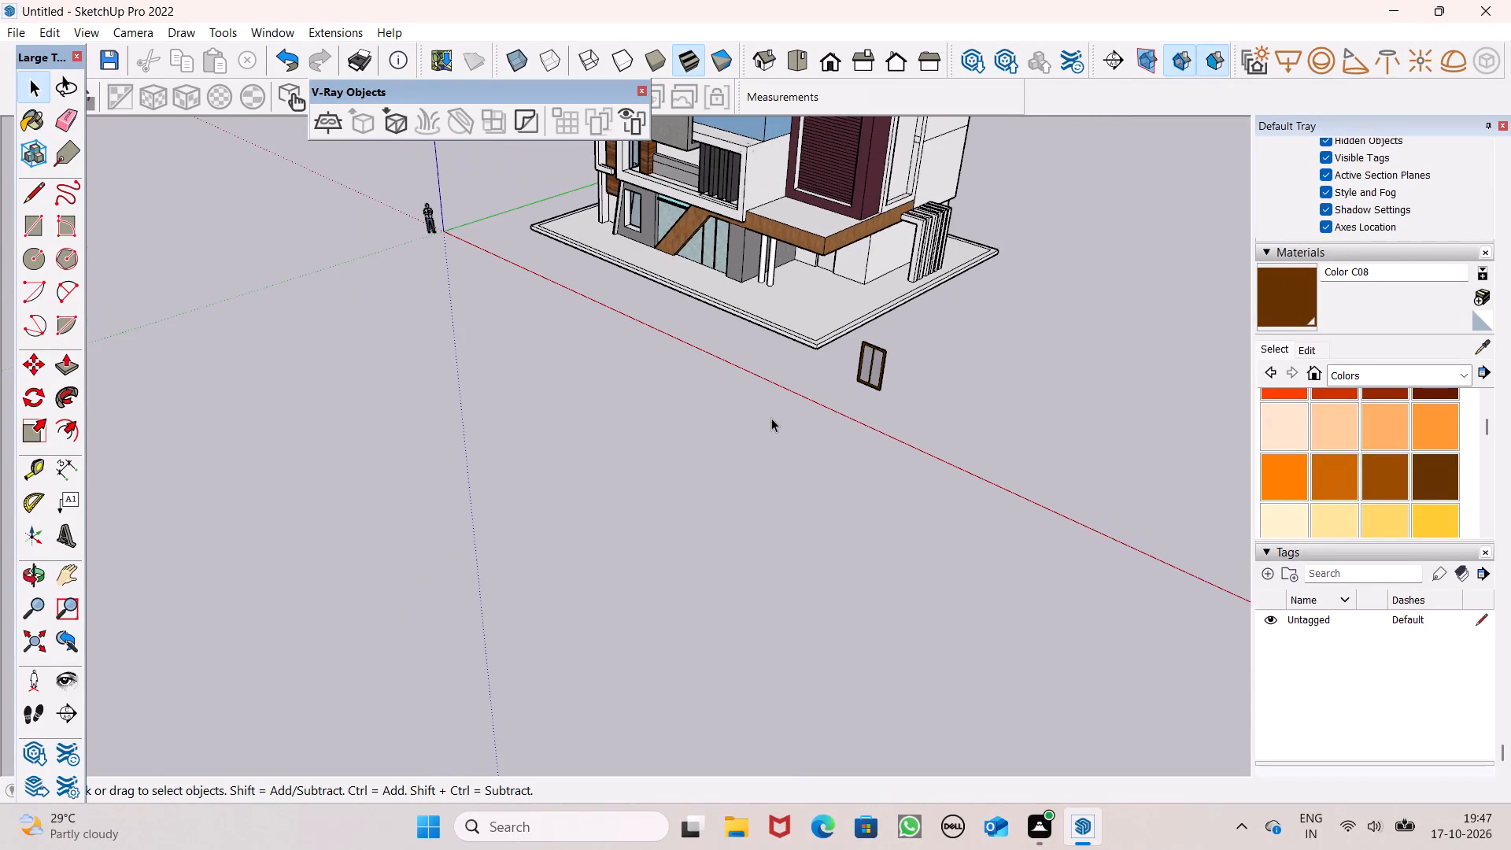
middle_click_drag(813, 483, 1011, 447)
scroll(1003, 284, "up", 6)
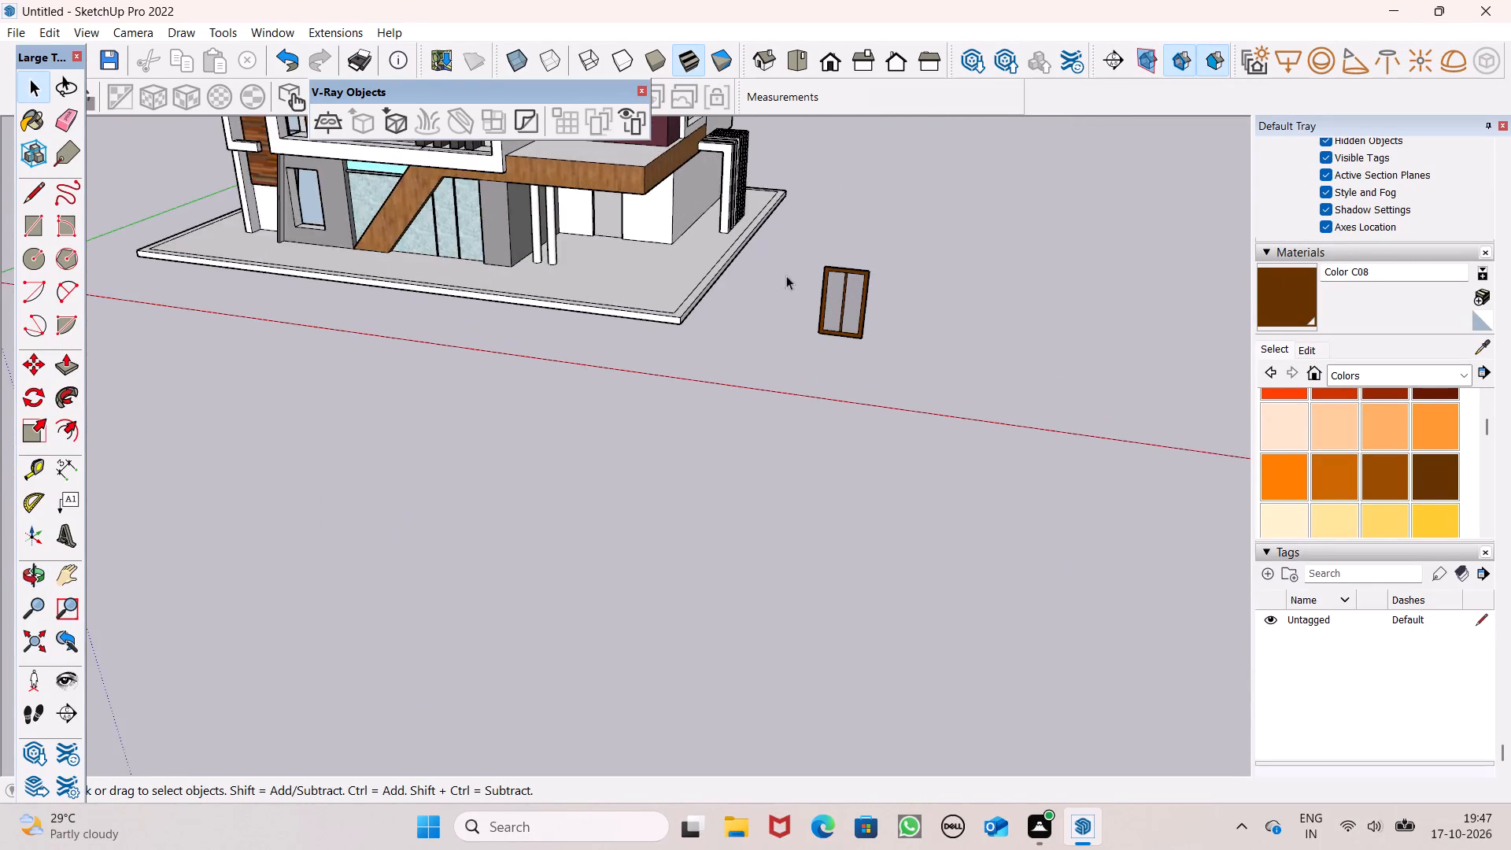
scroll(750, 283, "up", 5)
scroll(750, 312, "down", 4)
middle_click_drag(999, 431, 1091, 336)
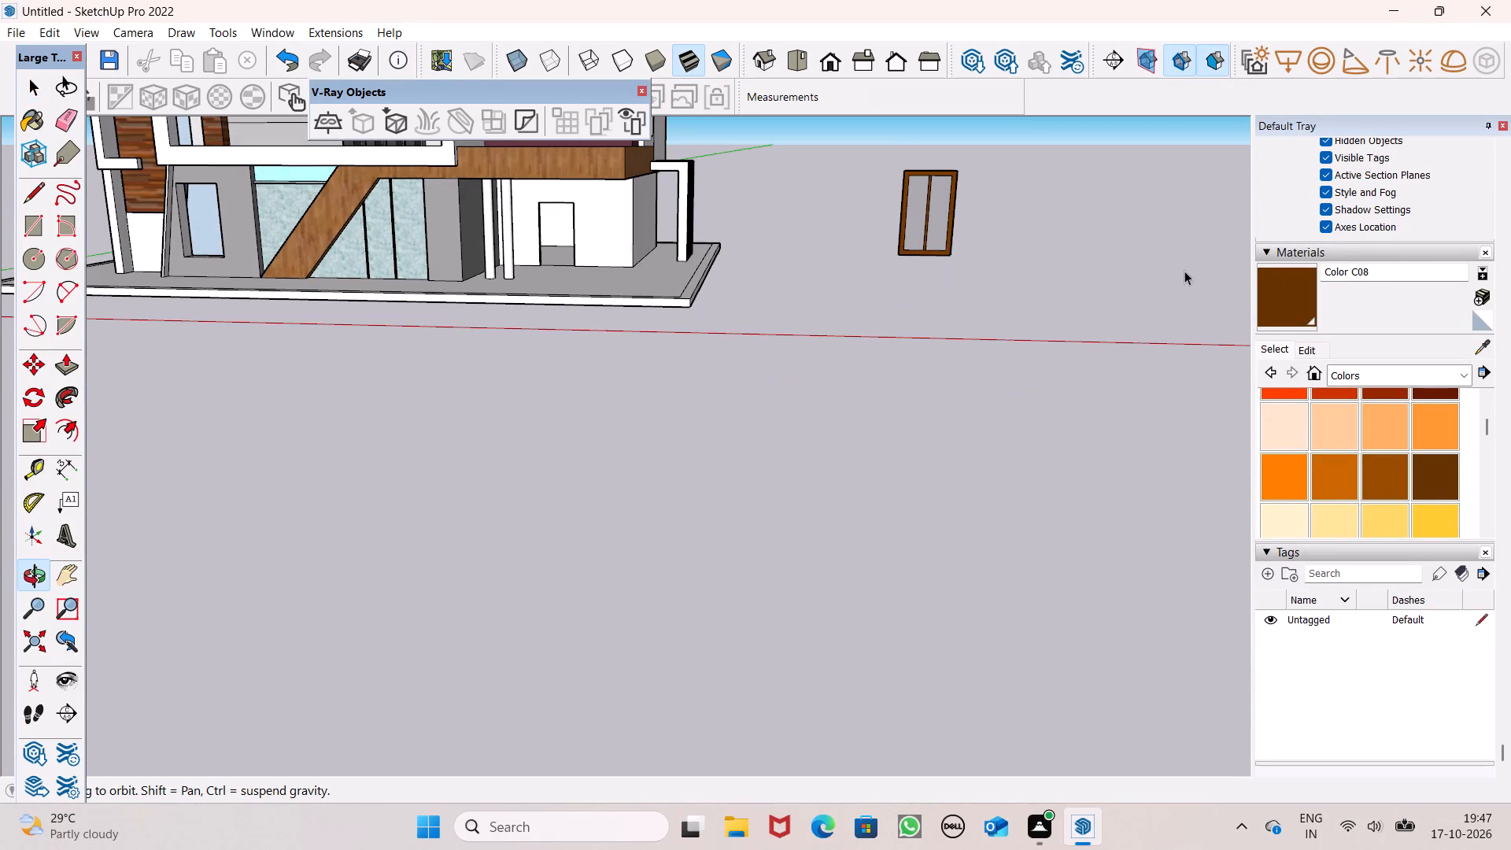
left_click(1302, 353)
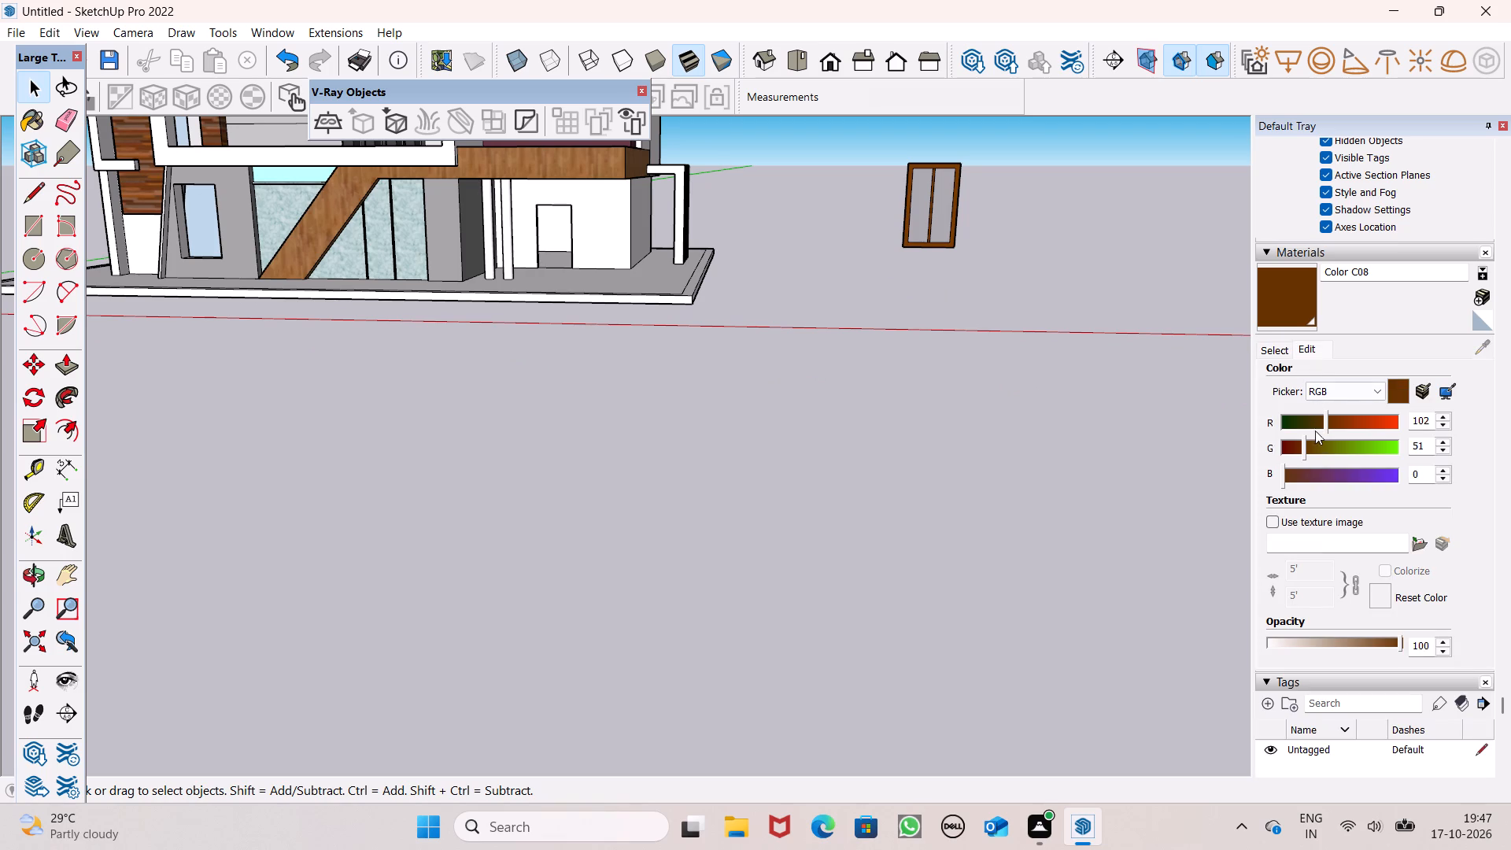
scroll(1322, 445, "up", 2)
scroll(1321, 434, "down", 1)
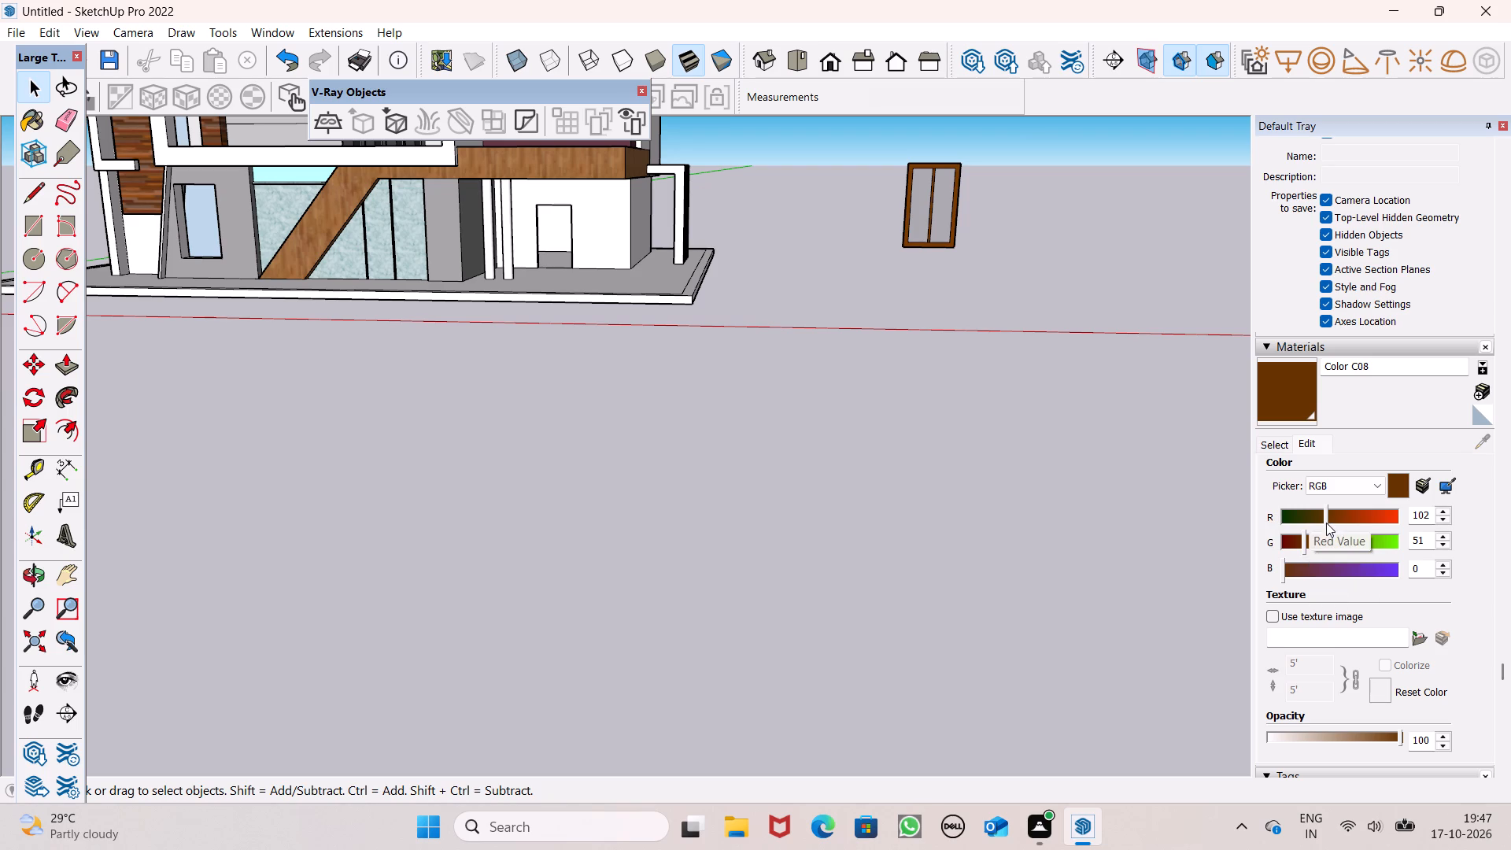
left_click_drag(1326, 522, 1324, 521)
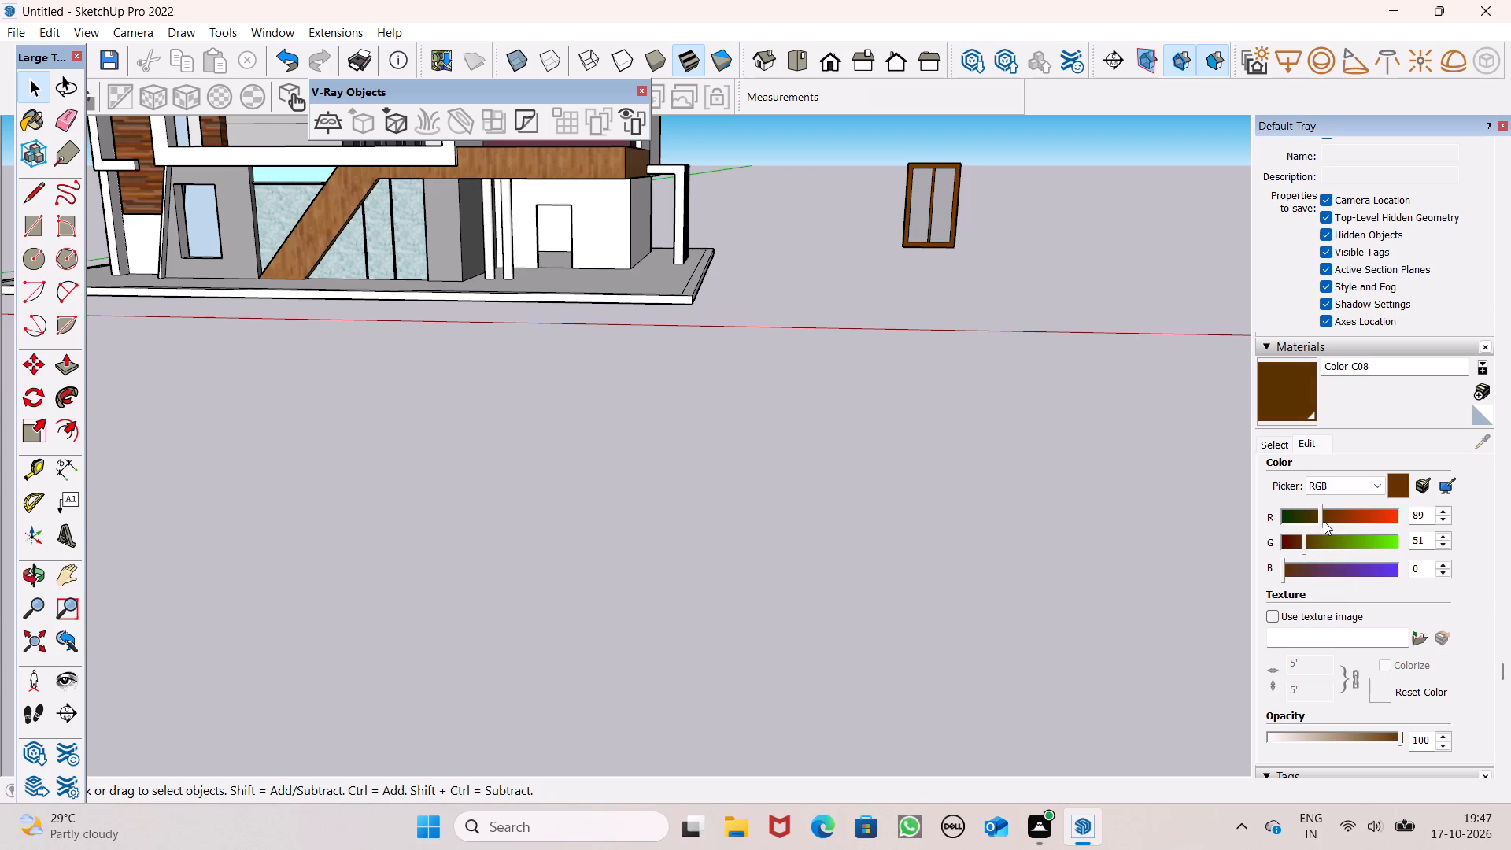
left_click_drag(1324, 521, 1317, 523)
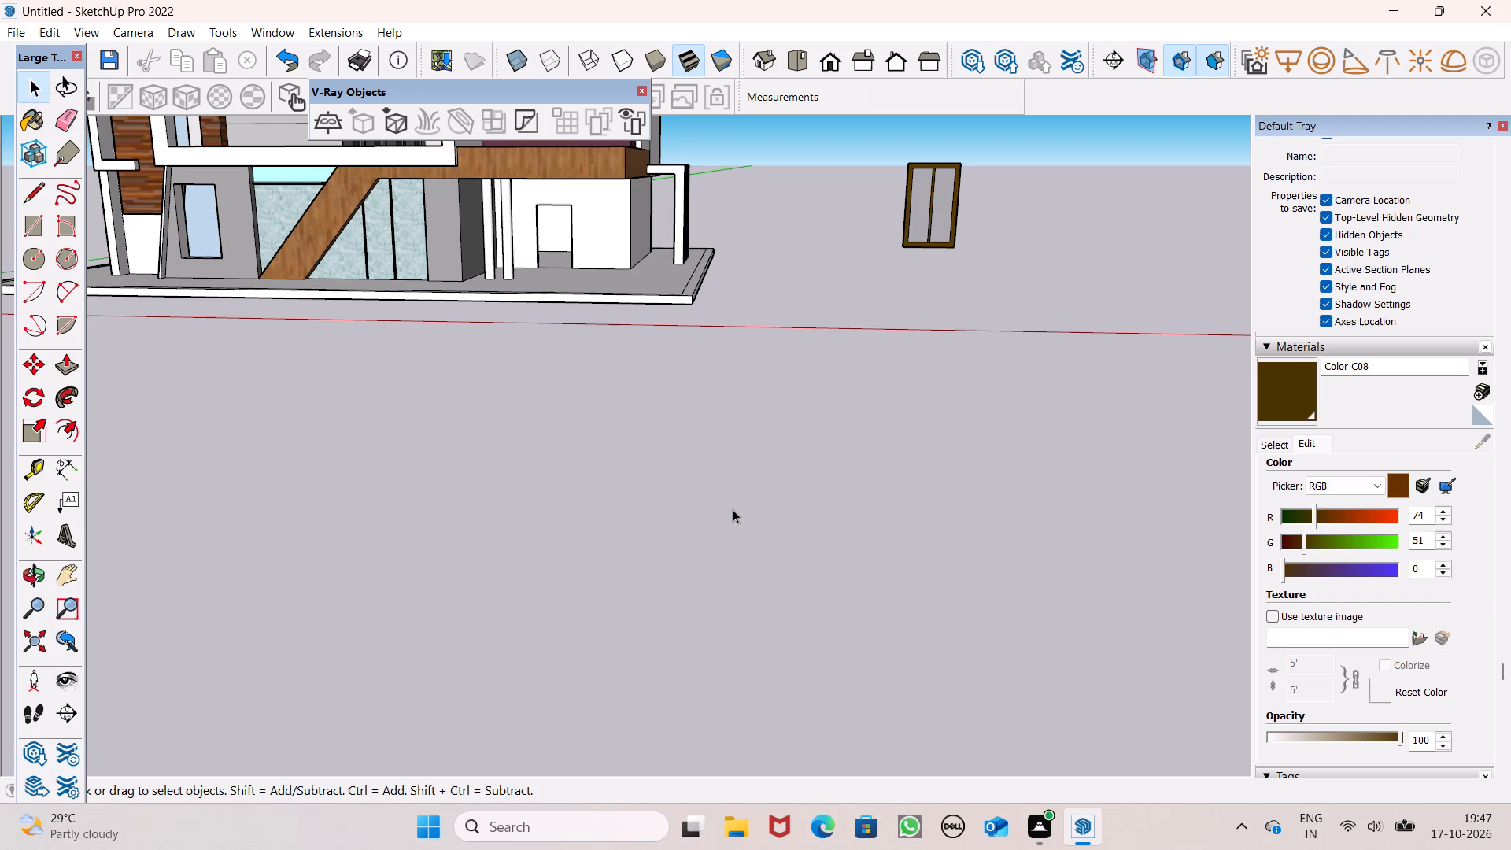
Push/Pull the outer frame face of the freestanding window by 4".
scroll(736, 511, "down", 2)
middle_click_drag(844, 567, 804, 613)
scroll(944, 339, "up", 5)
scroll(861, 337, "up", 1)
scroll(864, 317, "down", 4)
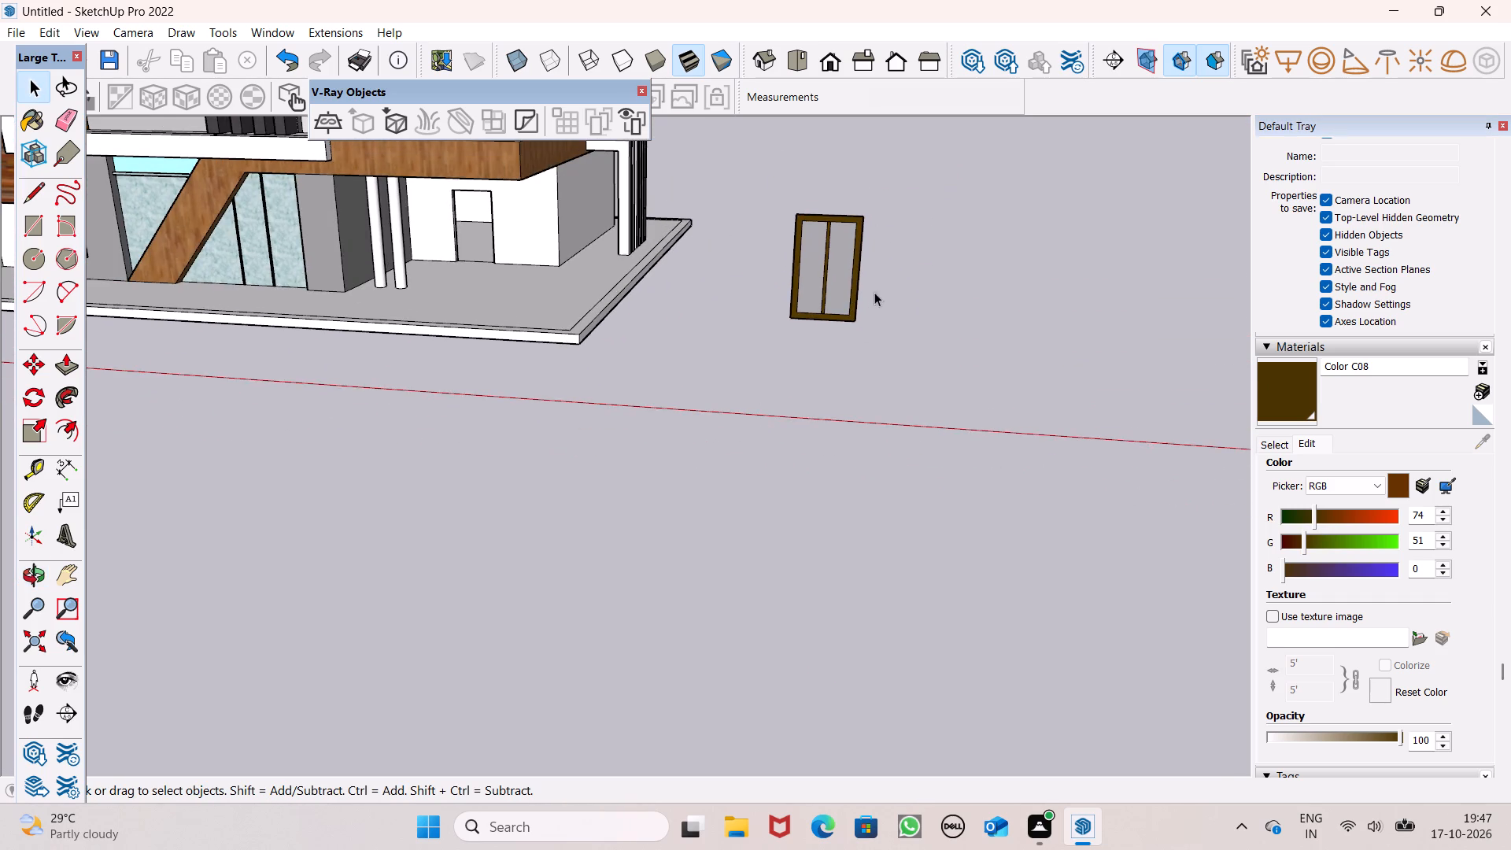
scroll(1051, 242, "down", 7)
middle_click_drag(1049, 271, 584, 400)
scroll(586, 441, "up", 1)
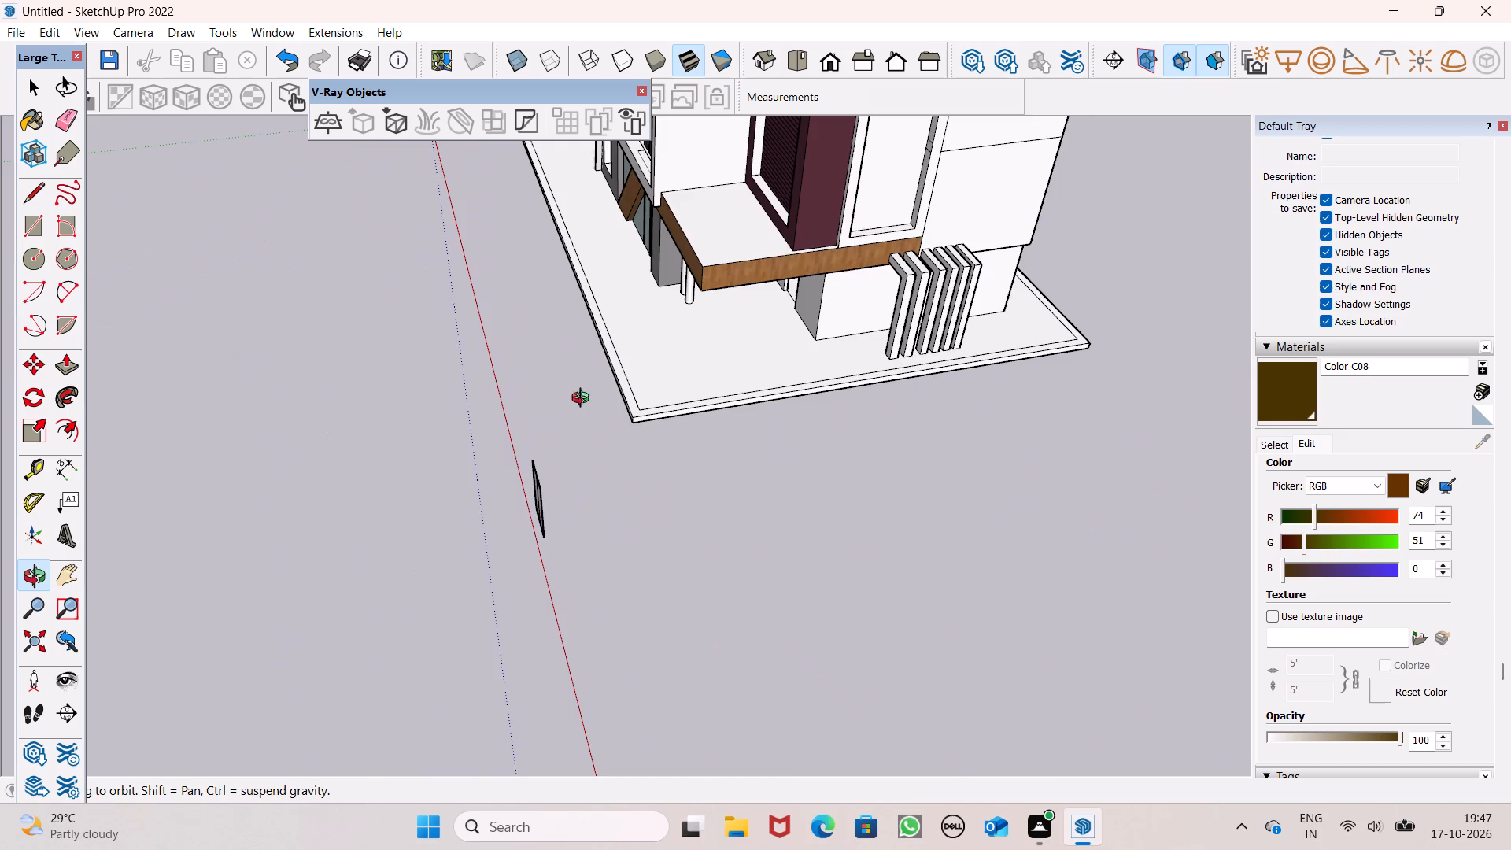
scroll(935, 181, "down", 3)
middle_click_drag(946, 222, 868, 303)
scroll(868, 303, "up", 1)
scroll(866, 250, "down", 5)
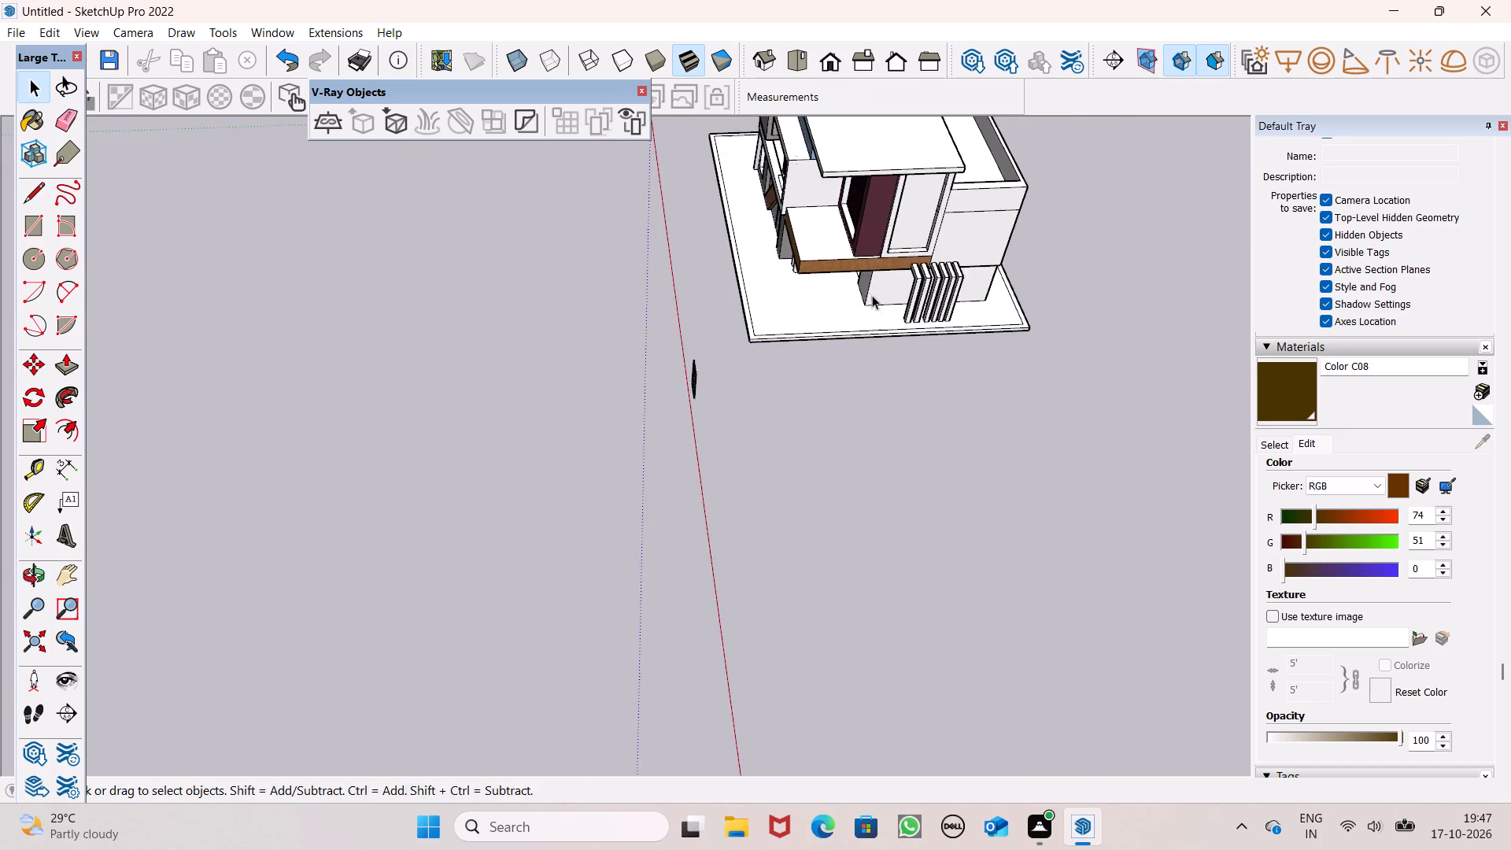
middle_click_drag(836, 379, 493, 274)
scroll(503, 282, "up", 1)
scroll(623, 344, "up", 6)
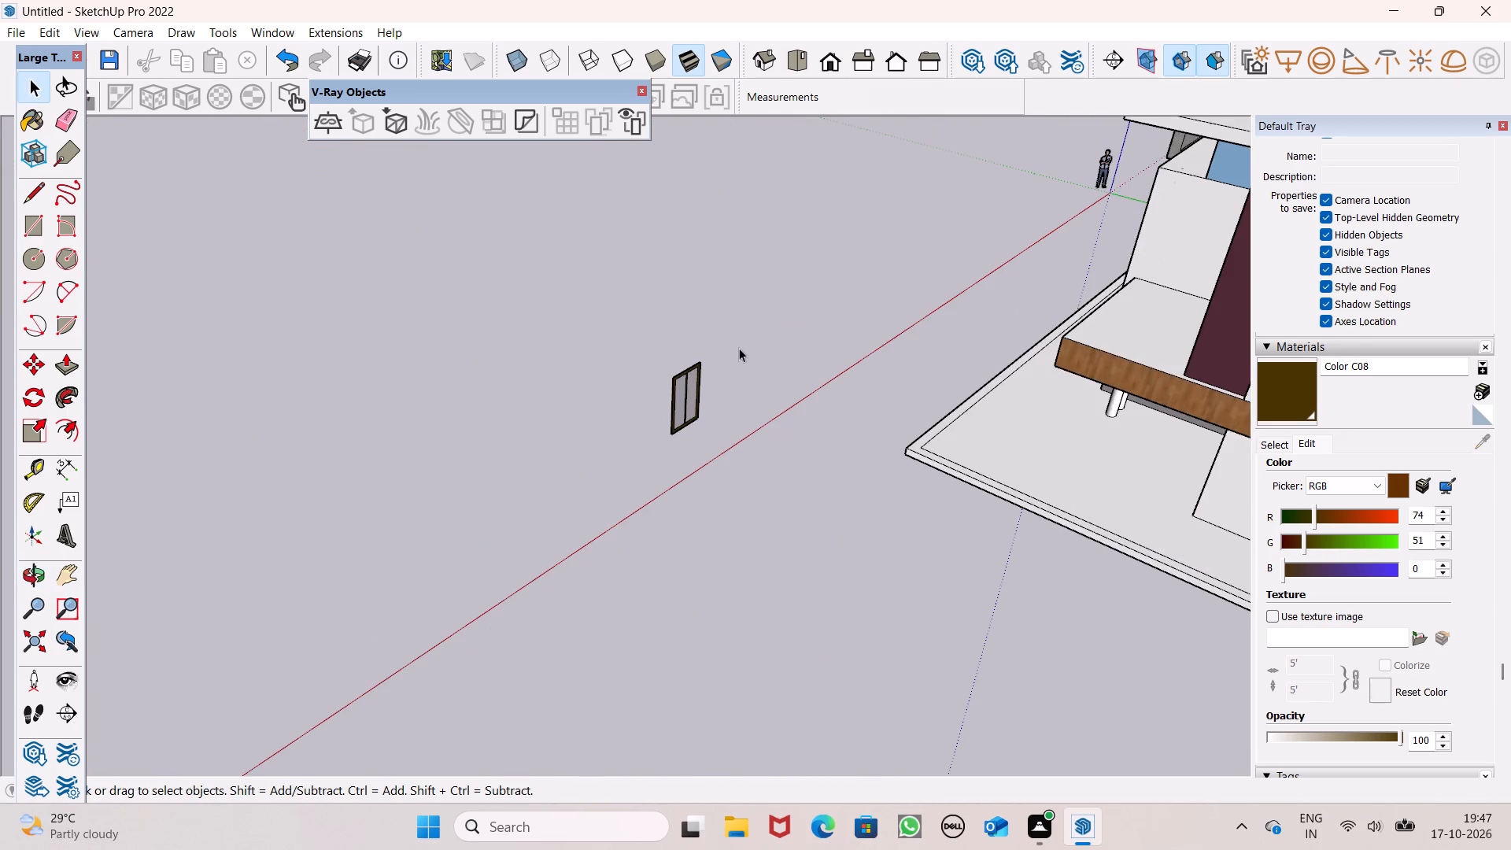
scroll(728, 401, "up", 3)
scroll(634, 468, "up", 7)
scroll(676, 367, "up", 1)
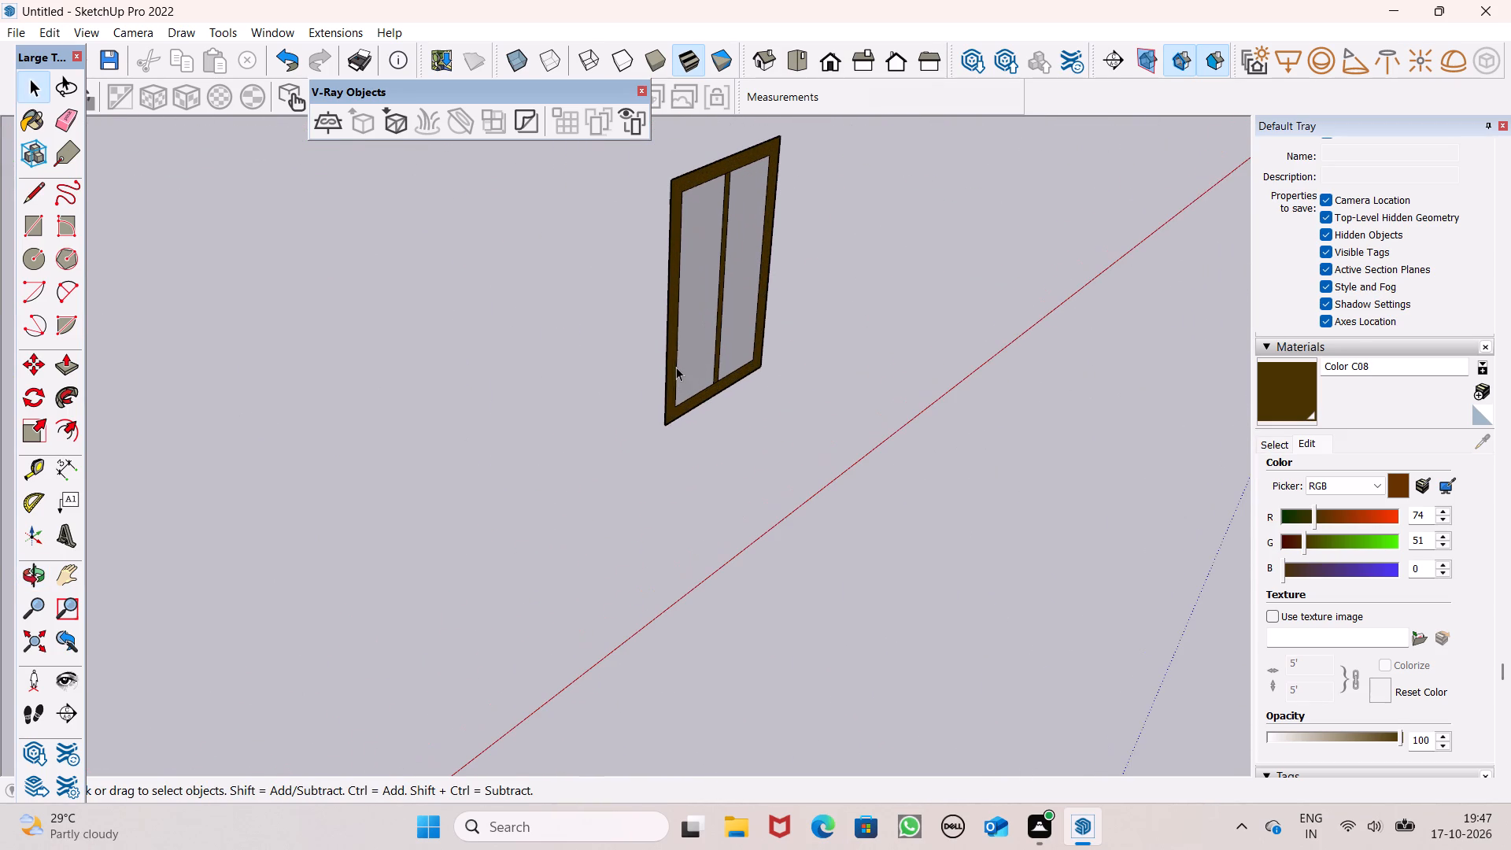
left_click(68, 361)
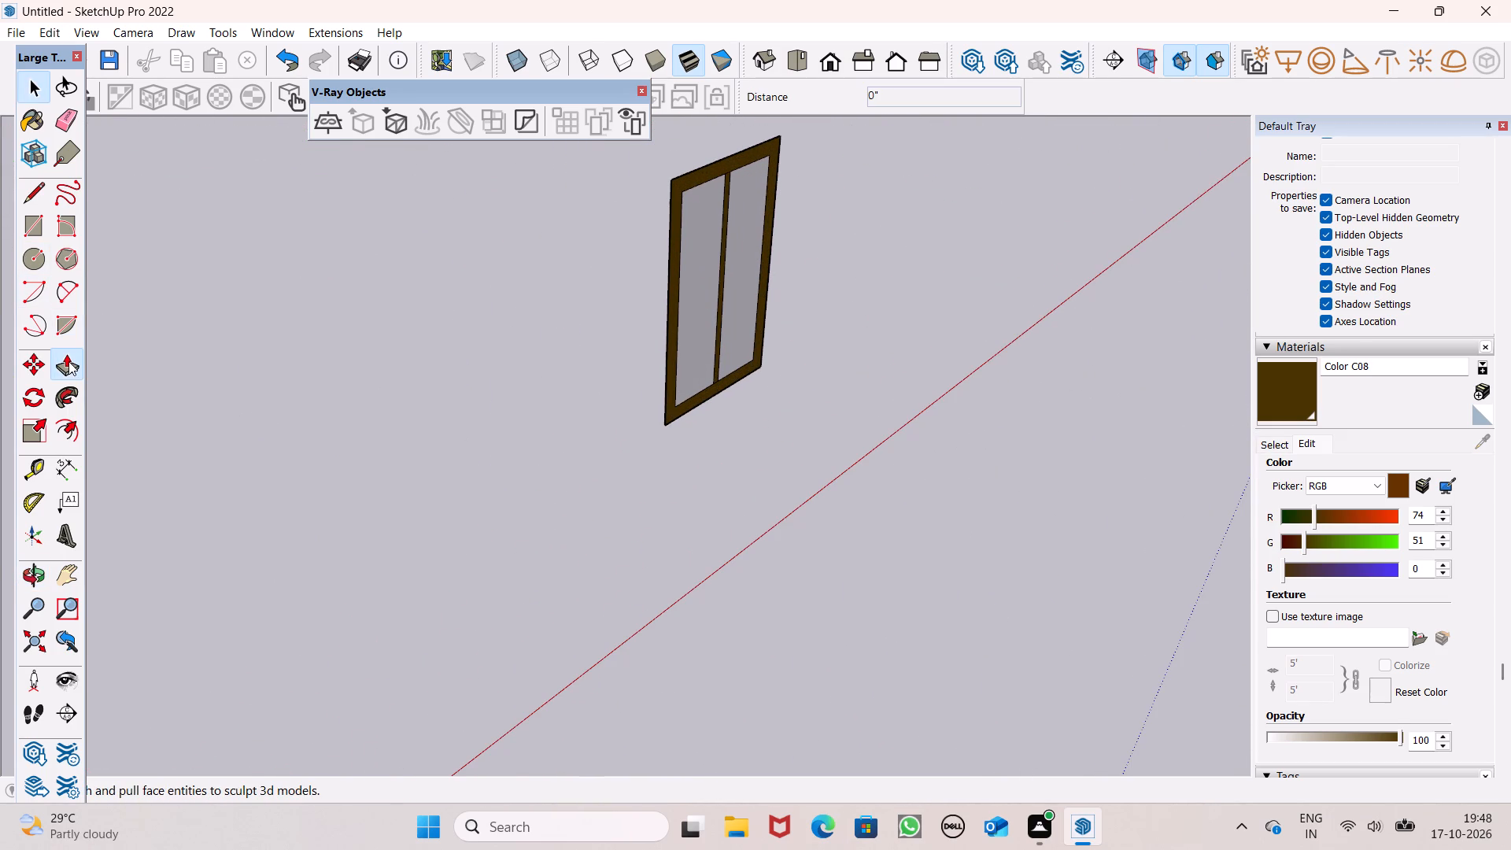
scroll(541, 307, "down", 2)
scroll(673, 284, "down", 4)
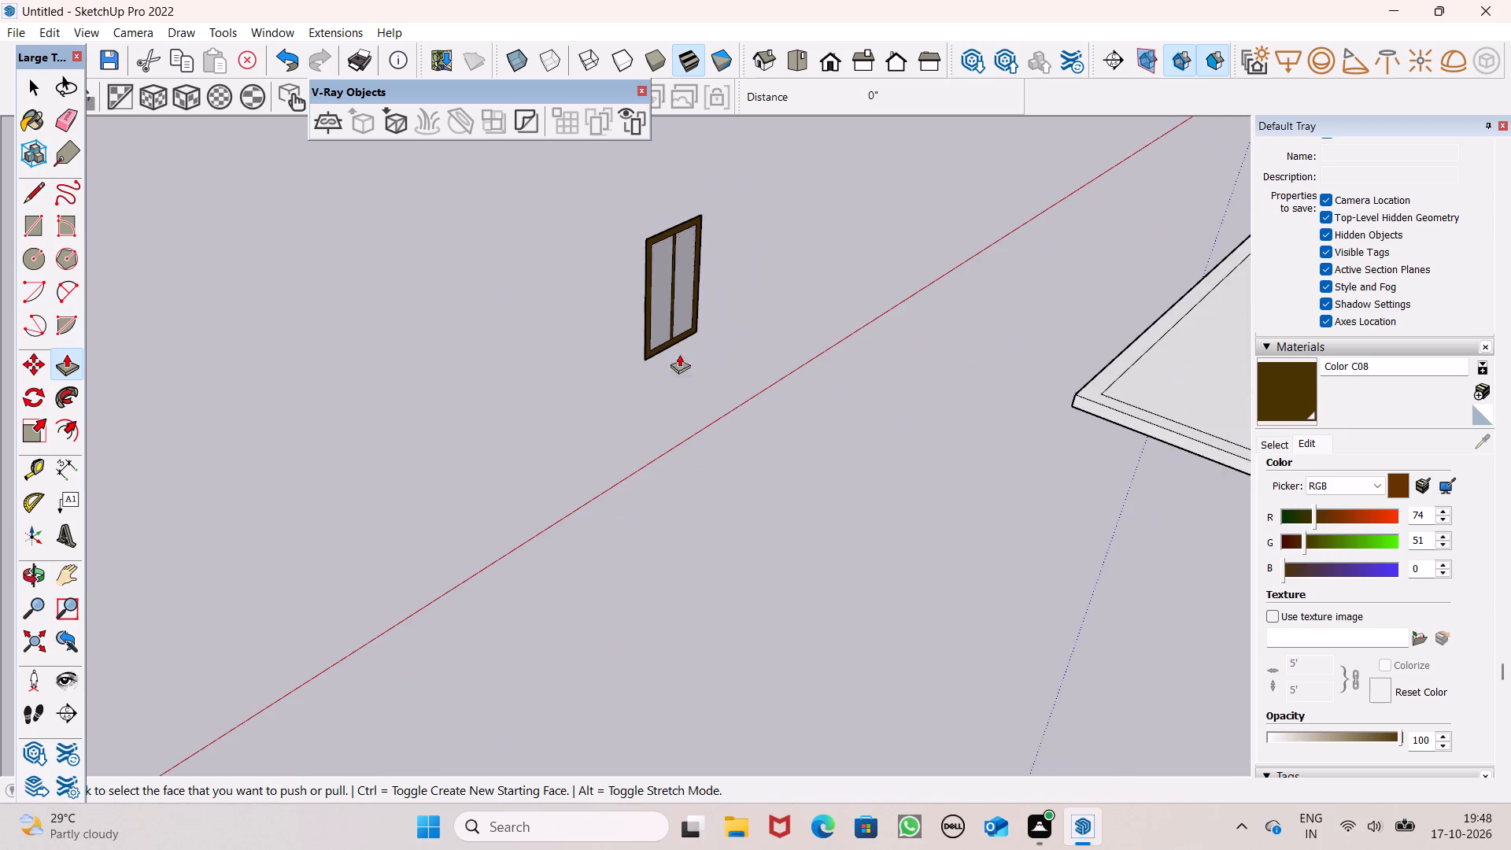
scroll(653, 381, "up", 6)
scroll(673, 315, "up", 4)
left_click_drag(629, 321, 645, 350)
key("6")
key("BackSpace")
key("4")
key("shift+quotedbl")
key("Return")
Push/Pull the mullion between the two panes outward from the glass to give it depth.
scroll(678, 331, "down", 2)
middle_click_drag(700, 330, 475, 490)
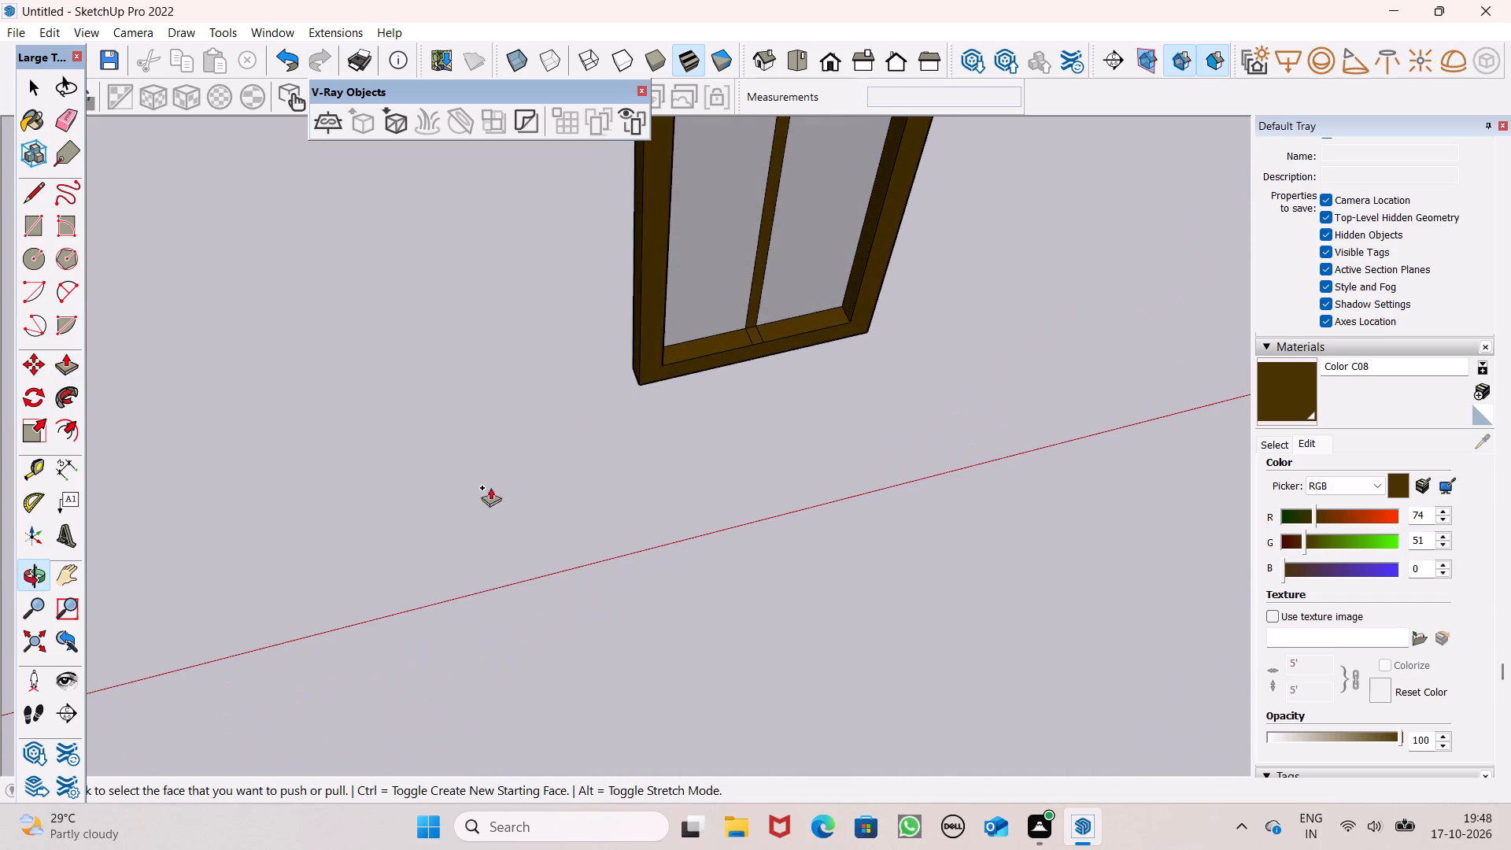
scroll(696, 333, "up", 2)
left_click_drag(766, 303, 733, 359)
scroll(725, 362, "down", 5)
middle_click_drag(763, 472, 790, 482)
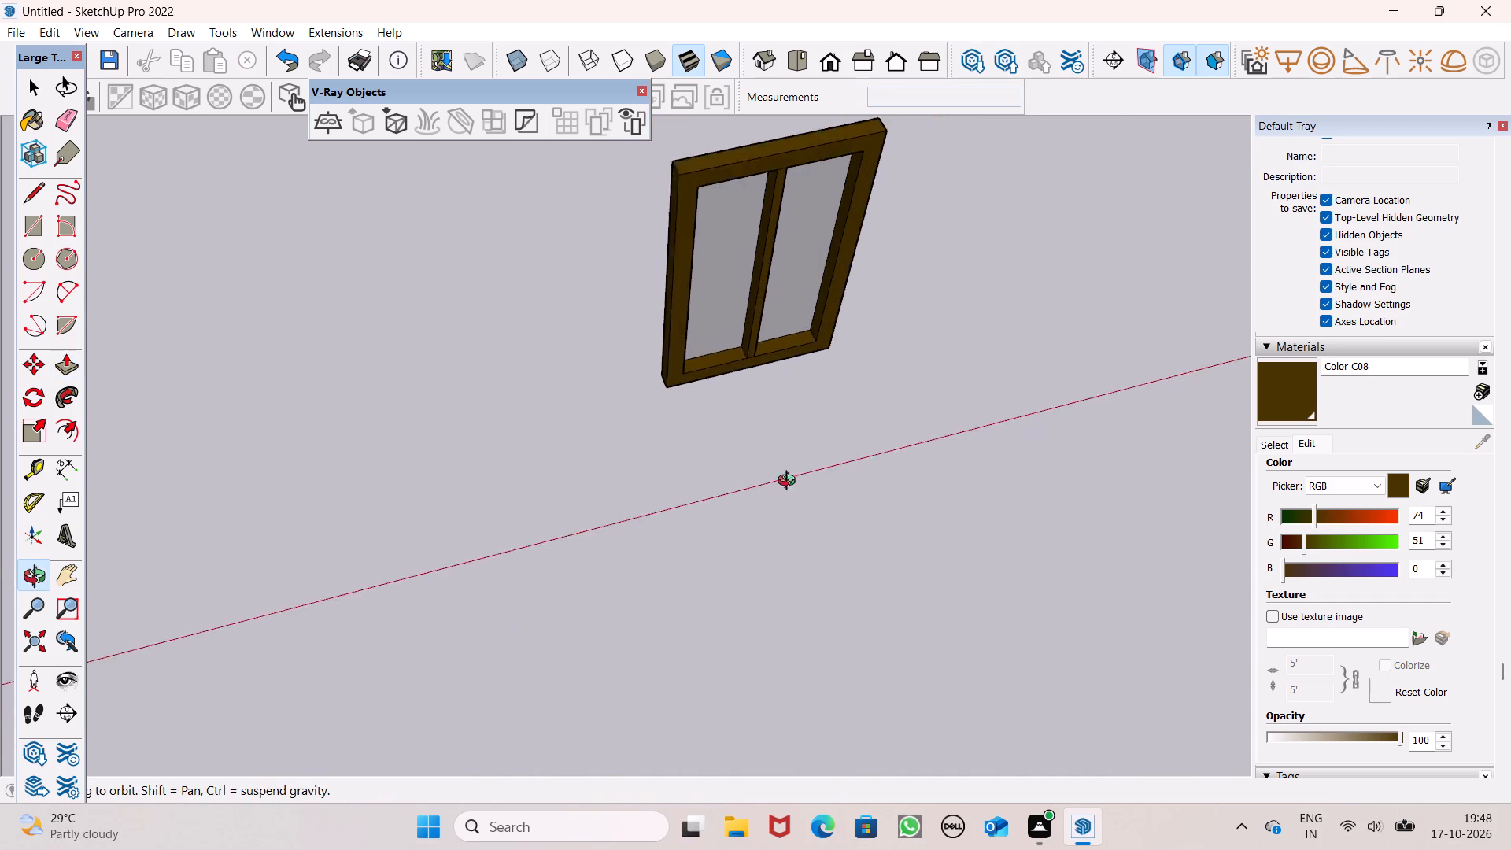
middle_click_drag(790, 482, 1110, 436)
key("space")
Select the whole freestanding window and make it a group.
scroll(861, 288, "down", 5)
middle_click_drag(241, 519, 933, 442)
scroll(488, 423, "down", 2)
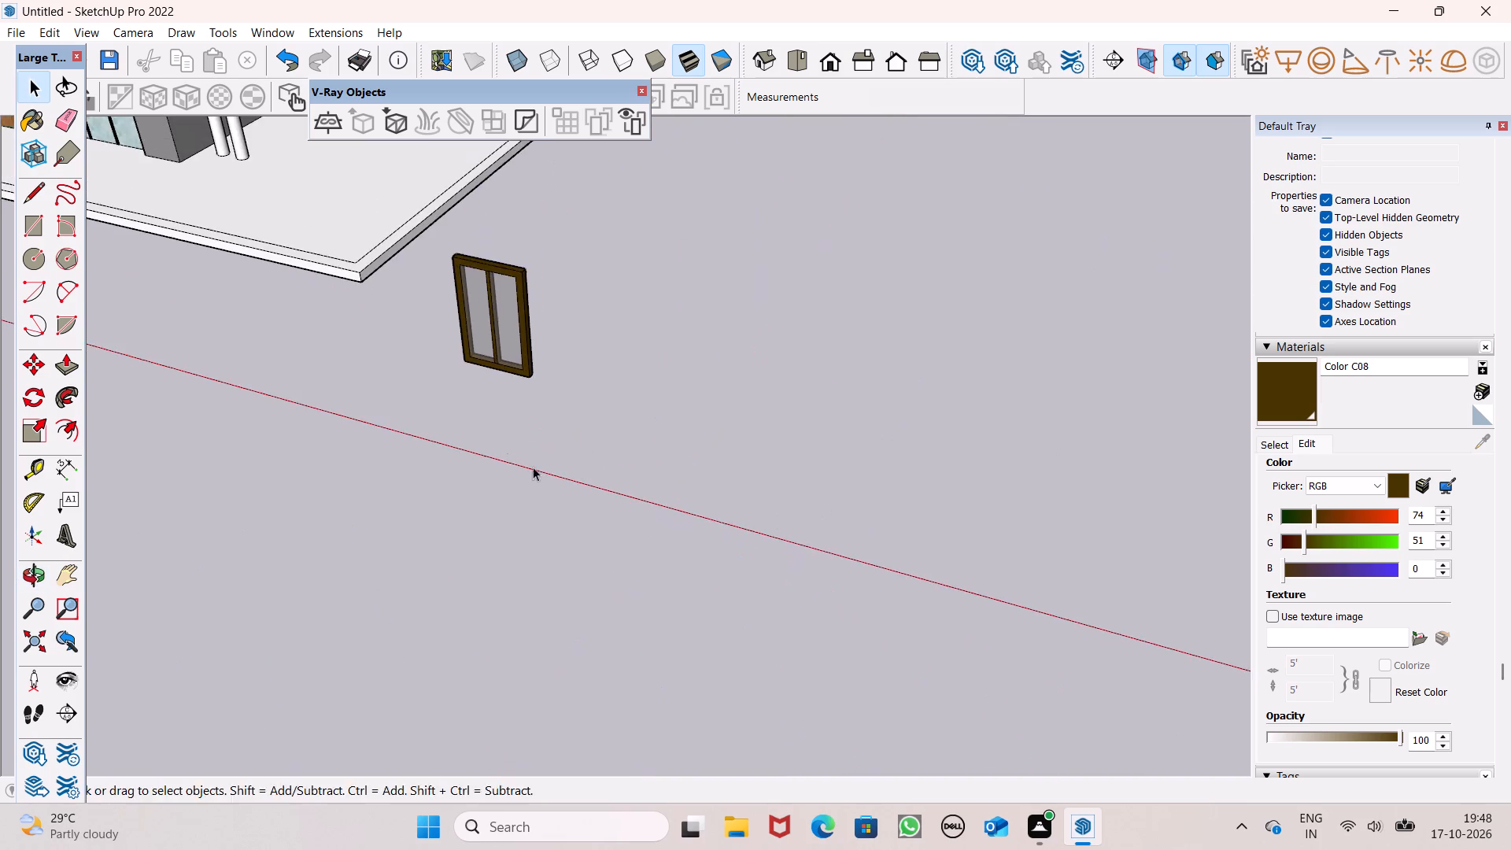
middle_click_drag(538, 477, 781, 408)
triple_click(683, 295)
left_click(683, 295)
right_click(681, 294)
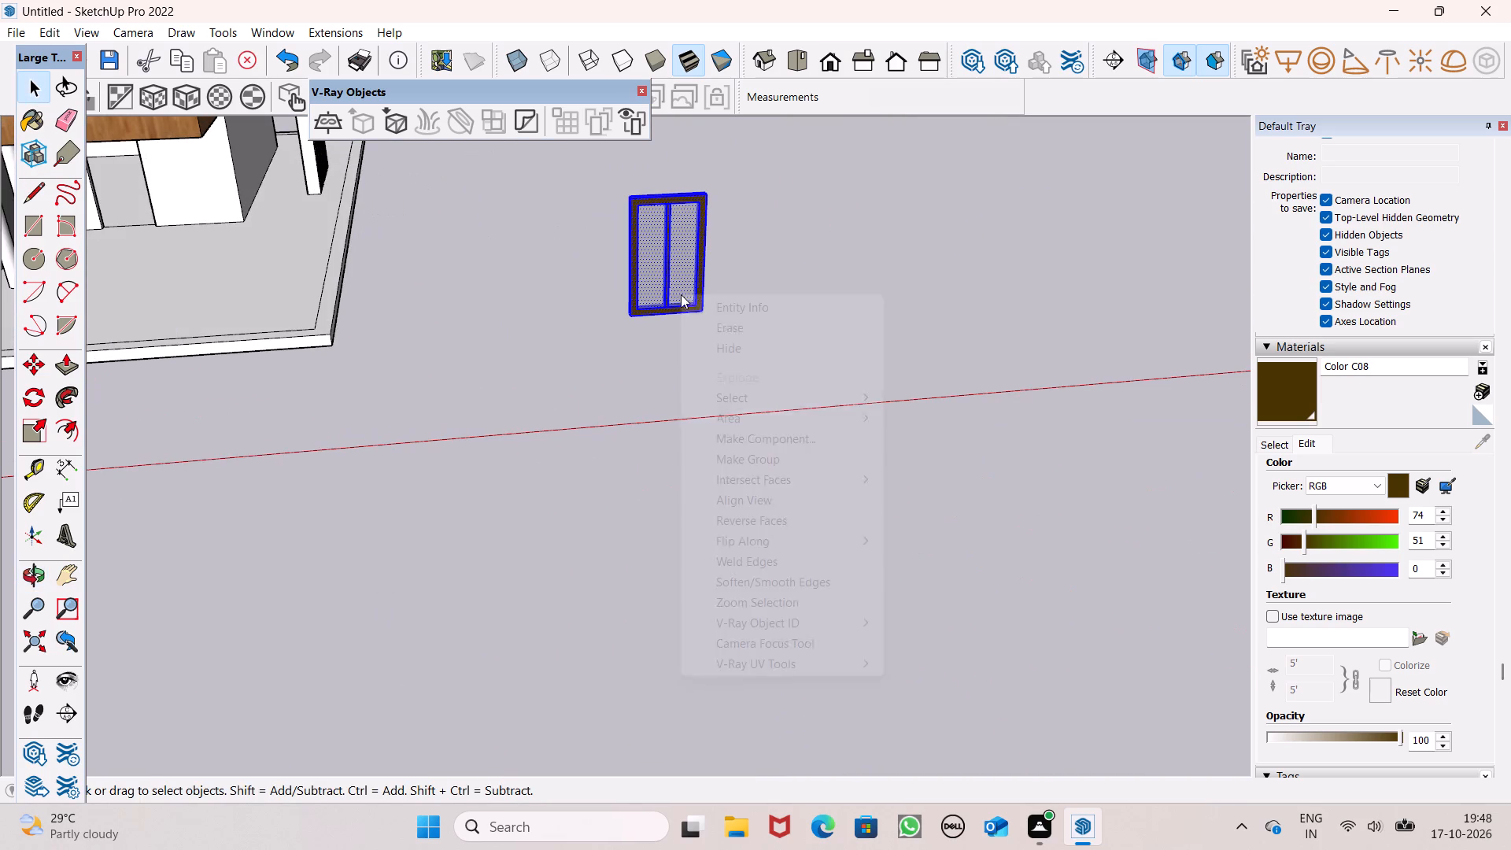
left_click(738, 461)
Move the window group about 71' 3" to the house's ground-floor window opening beside the wood-clad panel.
scroll(824, 368, "down", 5)
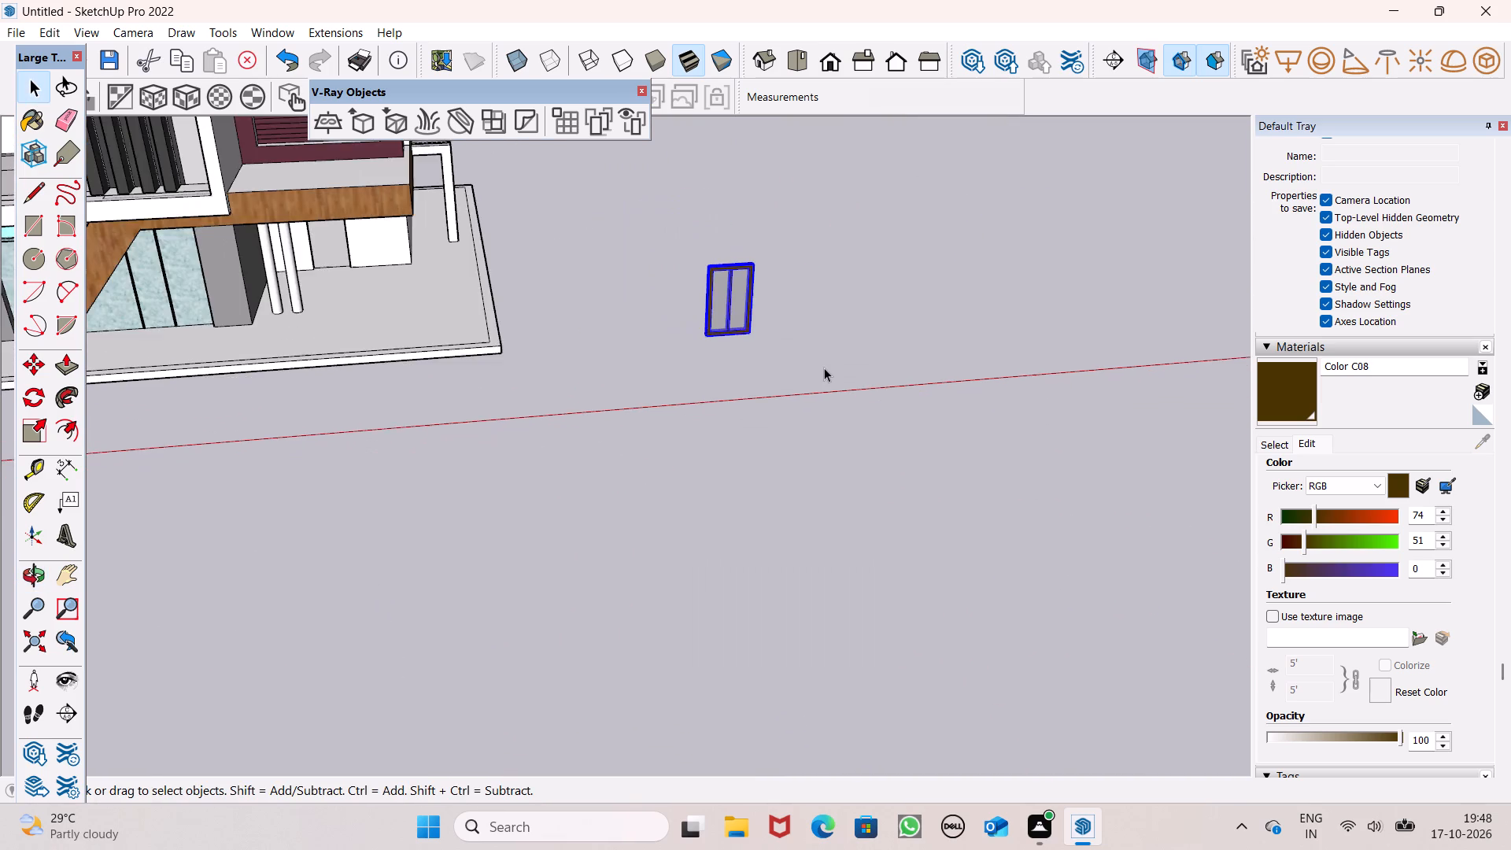
scroll(824, 368, "down", 11)
middle_click_drag(793, 363, 696, 279)
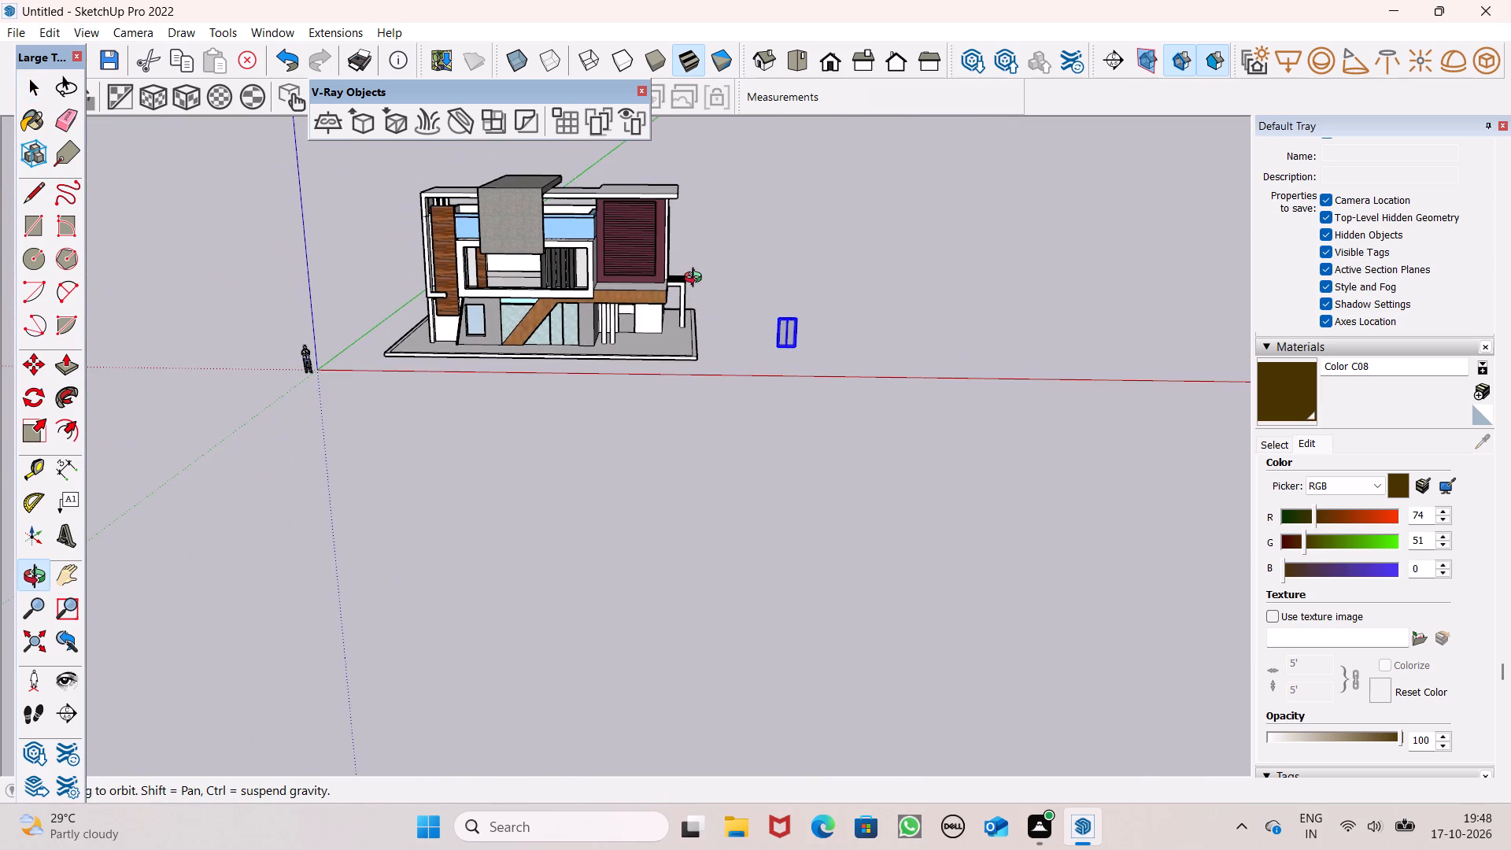
middle_click_drag(696, 279, 716, 276)
scroll(716, 276, "up", 1)
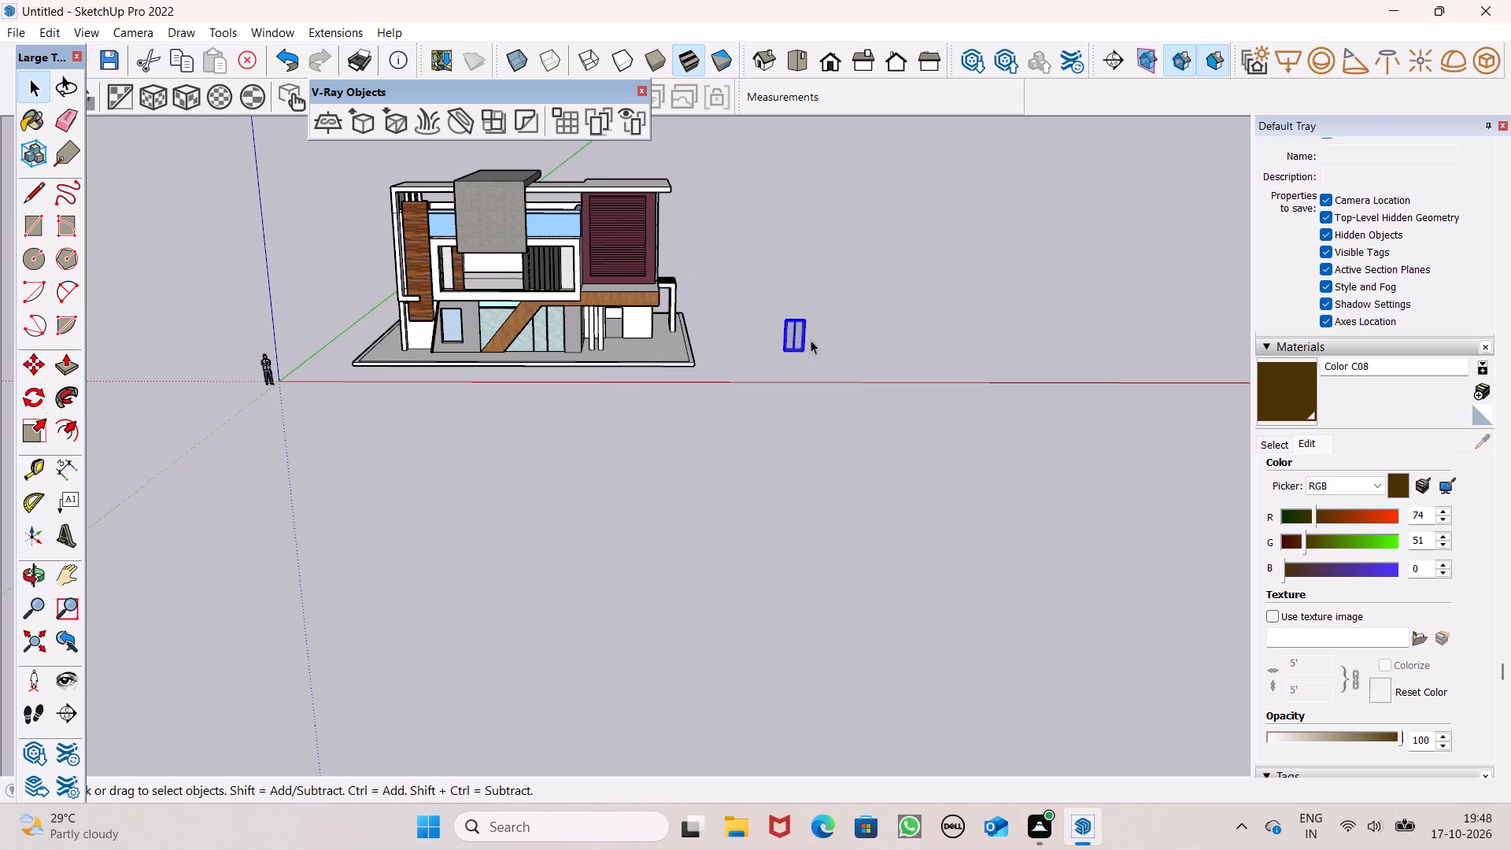
scroll(811, 340, "up", 1)
key("m")
key("Return")
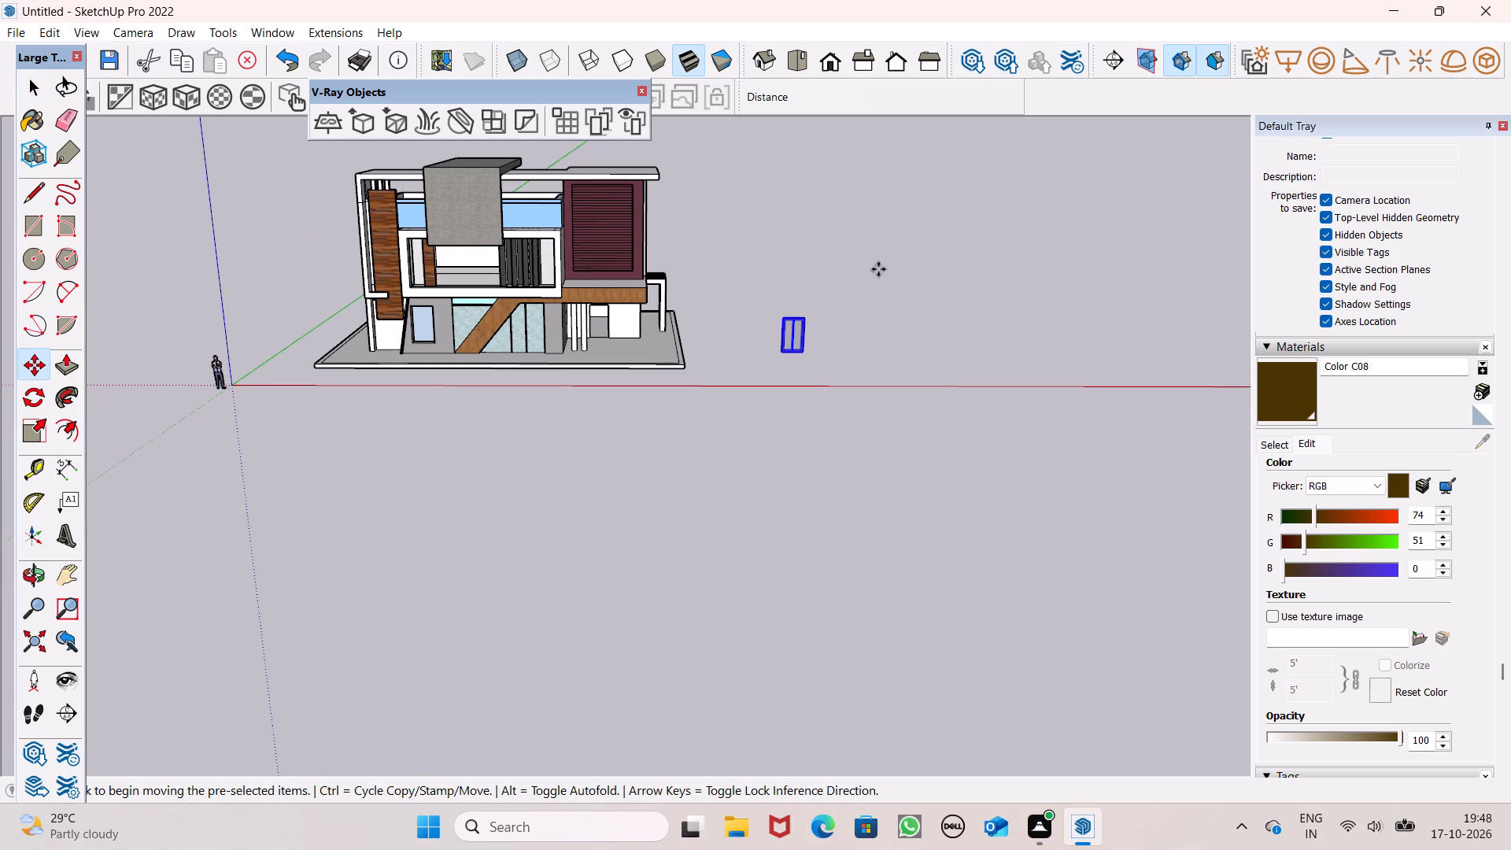
scroll(878, 269, "down", 7)
scroll(588, 231, "down", 2)
scroll(476, 257, "up", 6)
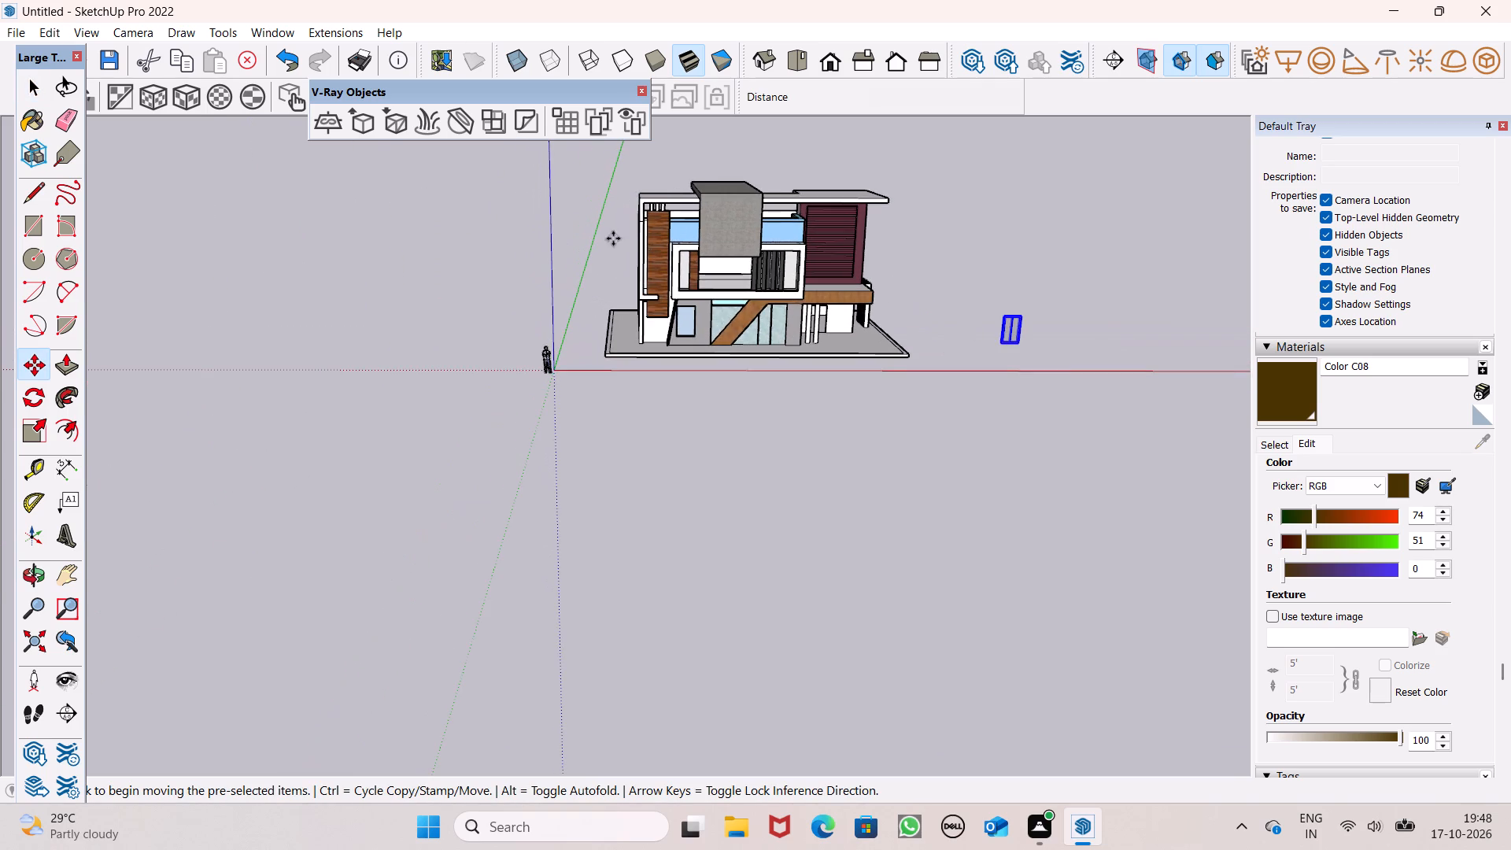
scroll(600, 244, "up", 2)
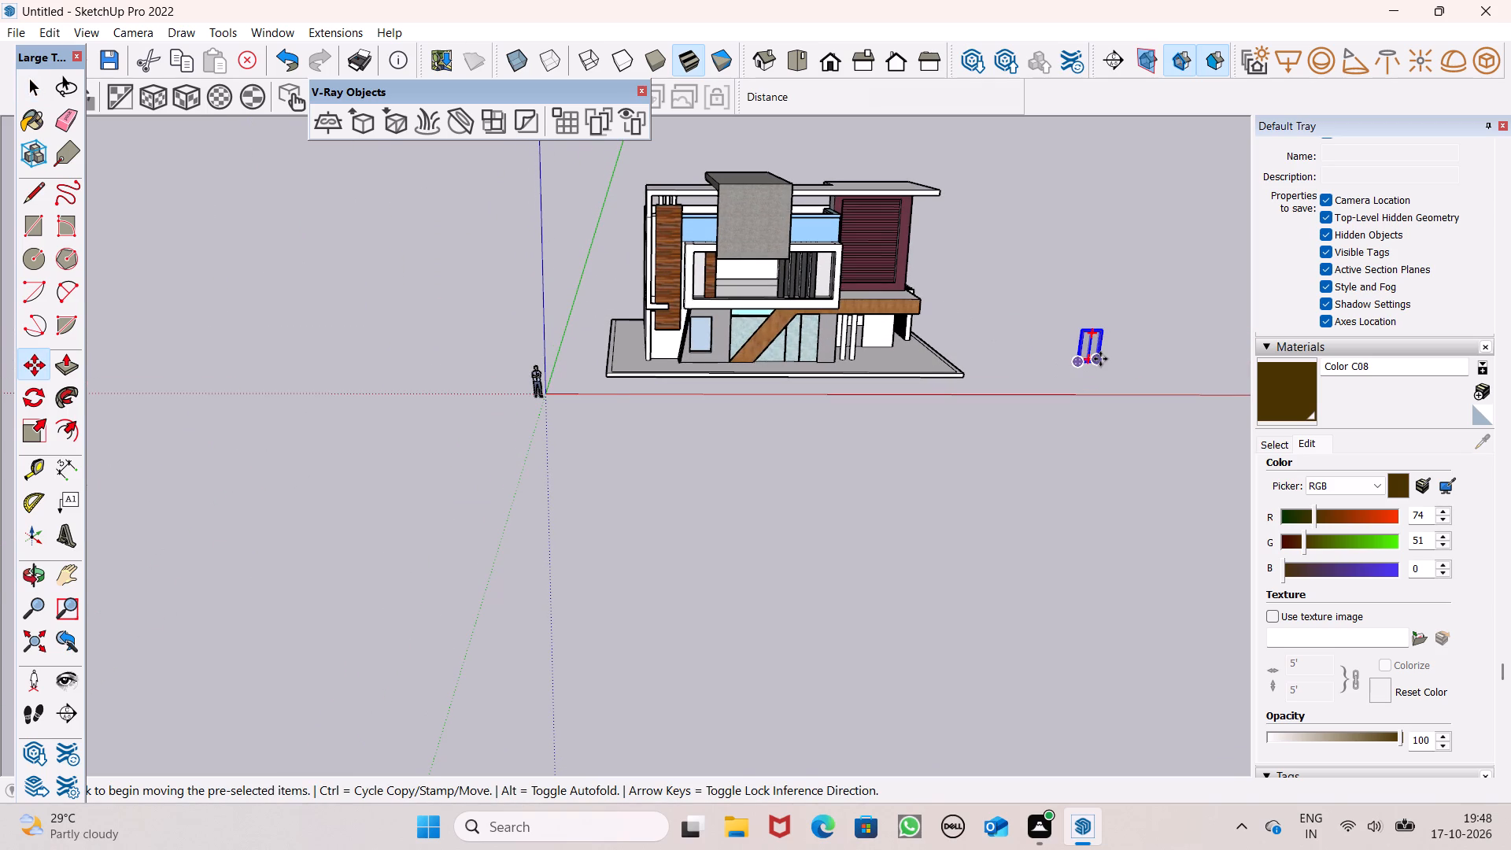
left_click_drag(1100, 359, 708, 345)
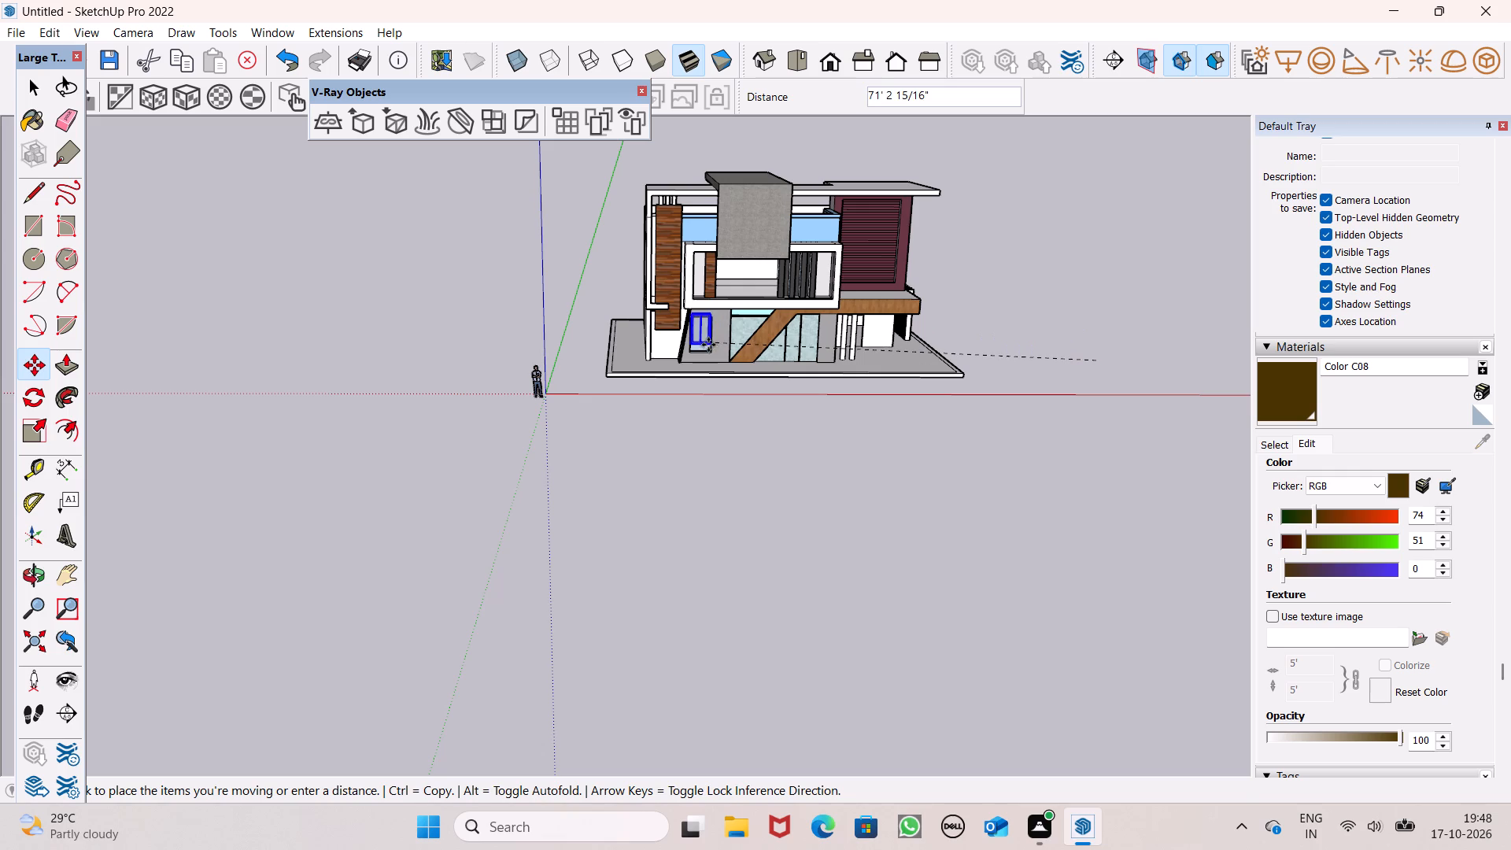
left_click_drag(708, 345, 708, 349)
Raise the window group on the grey wall so it overlaps the ground-floor window opening.
scroll(659, 312, "up", 3)
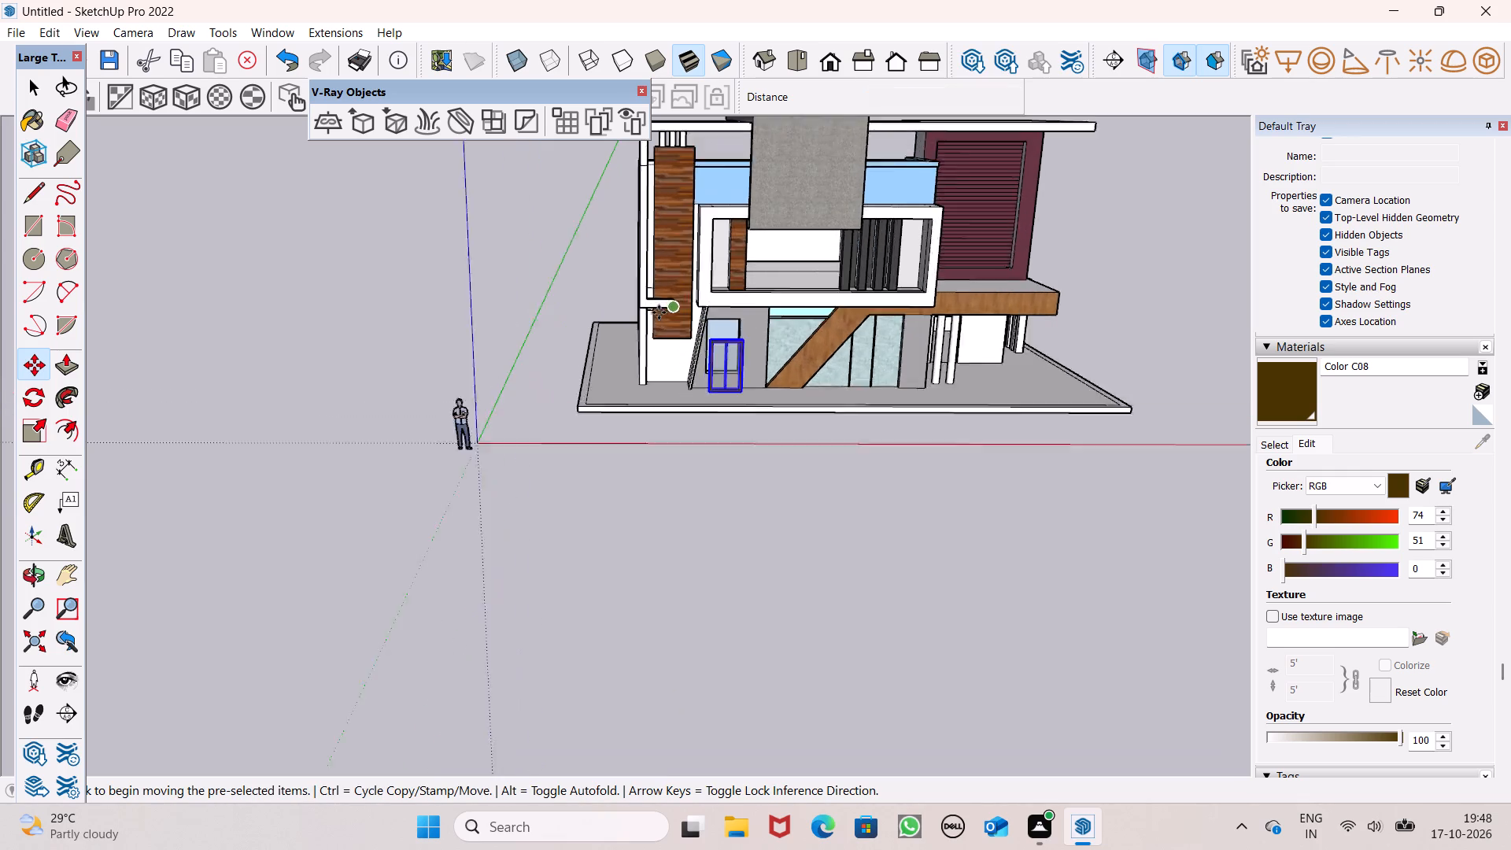
scroll(659, 312, "up", 6)
middle_click_drag(774, 449, 753, 445)
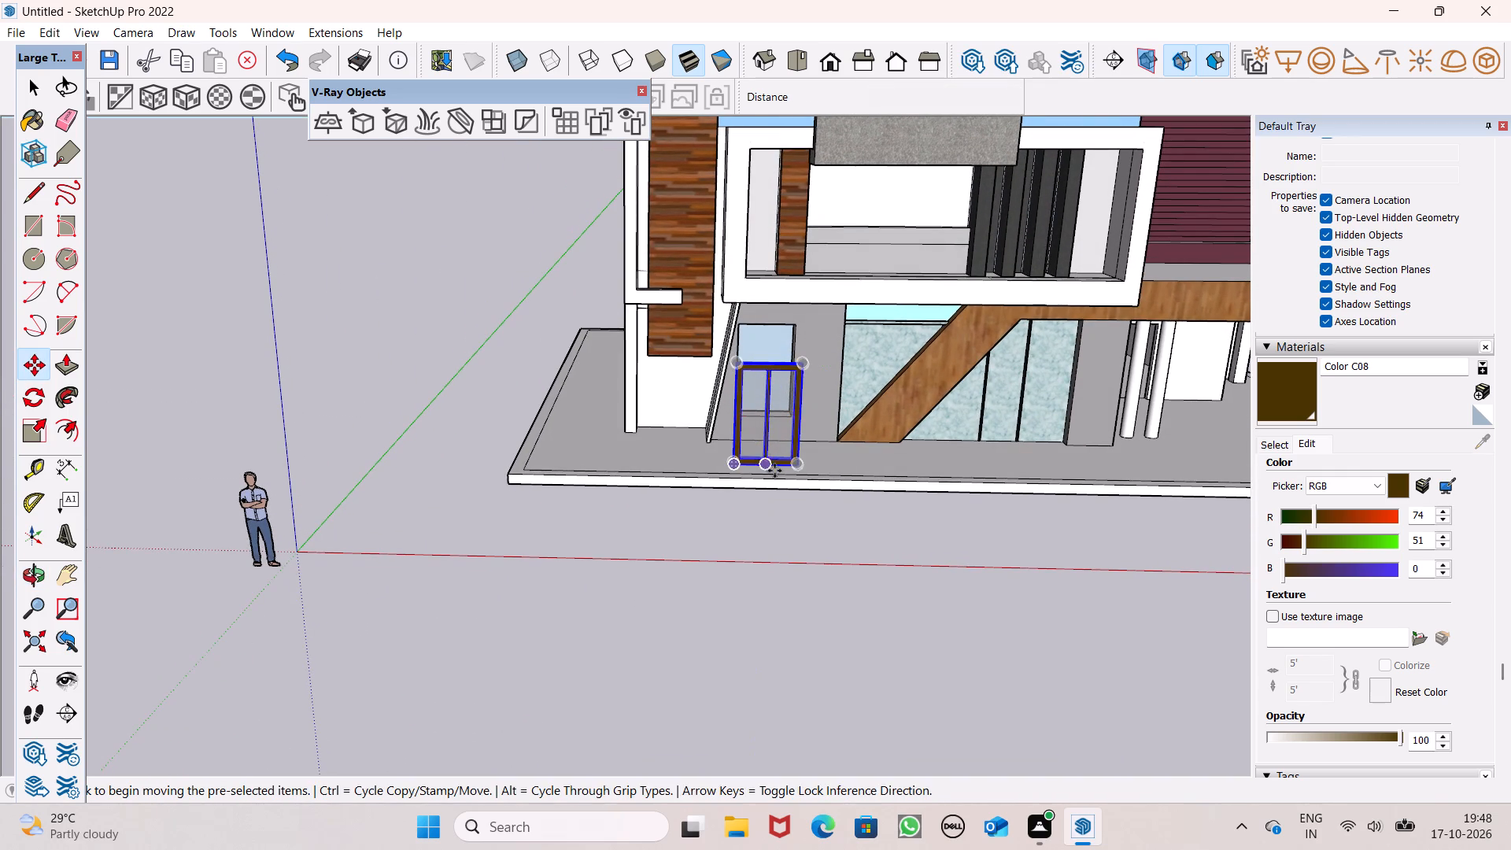
left_click_drag(792, 471, 788, 408)
Scale the window group's depth by about 3.35 along the green axis, towards the wall opening.
scroll(733, 335, "up", 9)
middle_click_drag(792, 473, 767, 508)
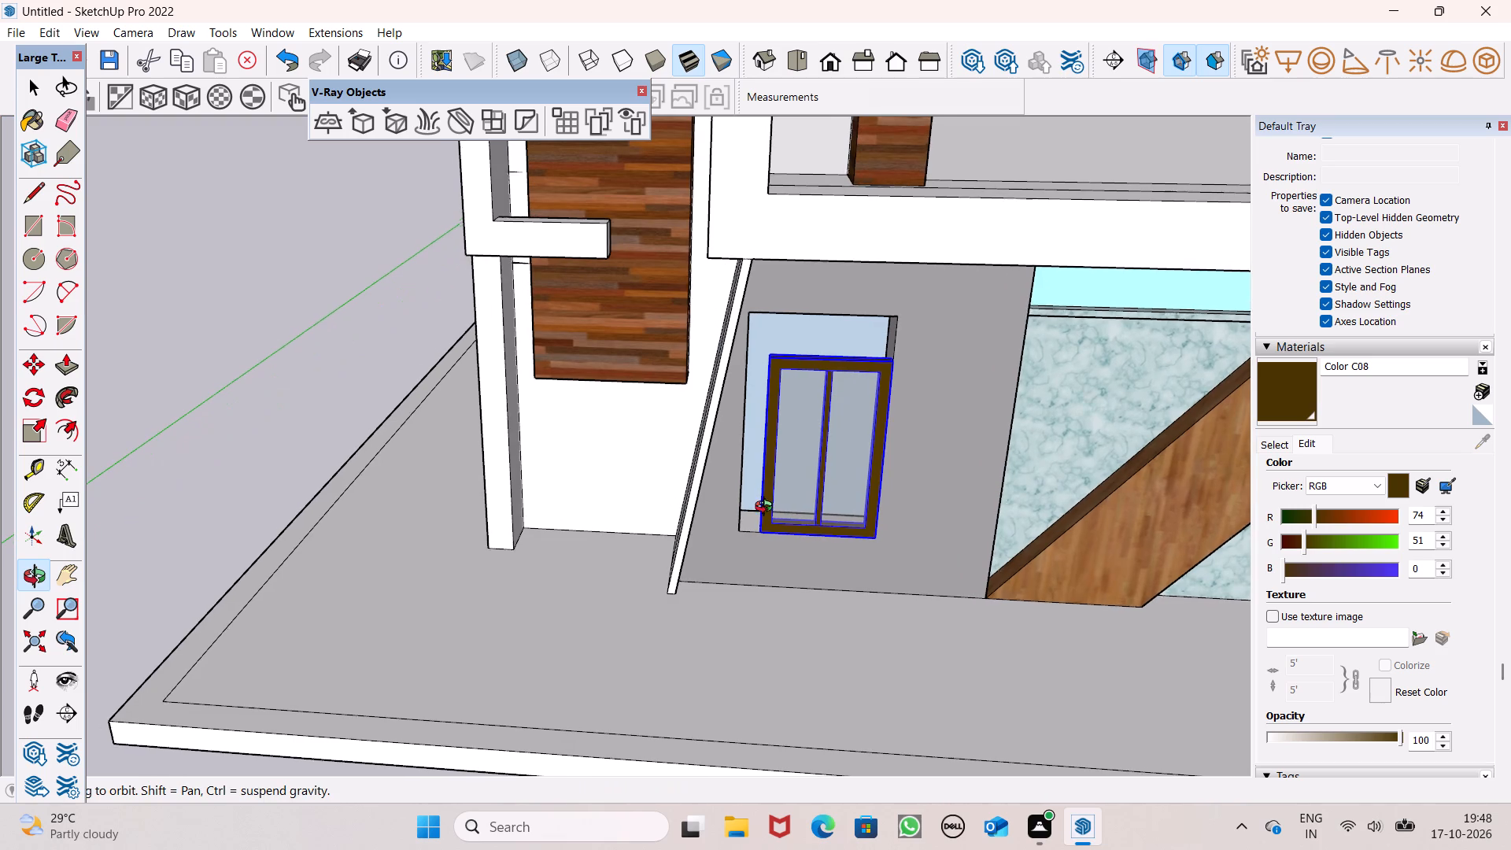
middle_click_drag(767, 508, 771, 508)
scroll(830, 555, "up", 2)
middle_click_drag(781, 517, 896, 576)
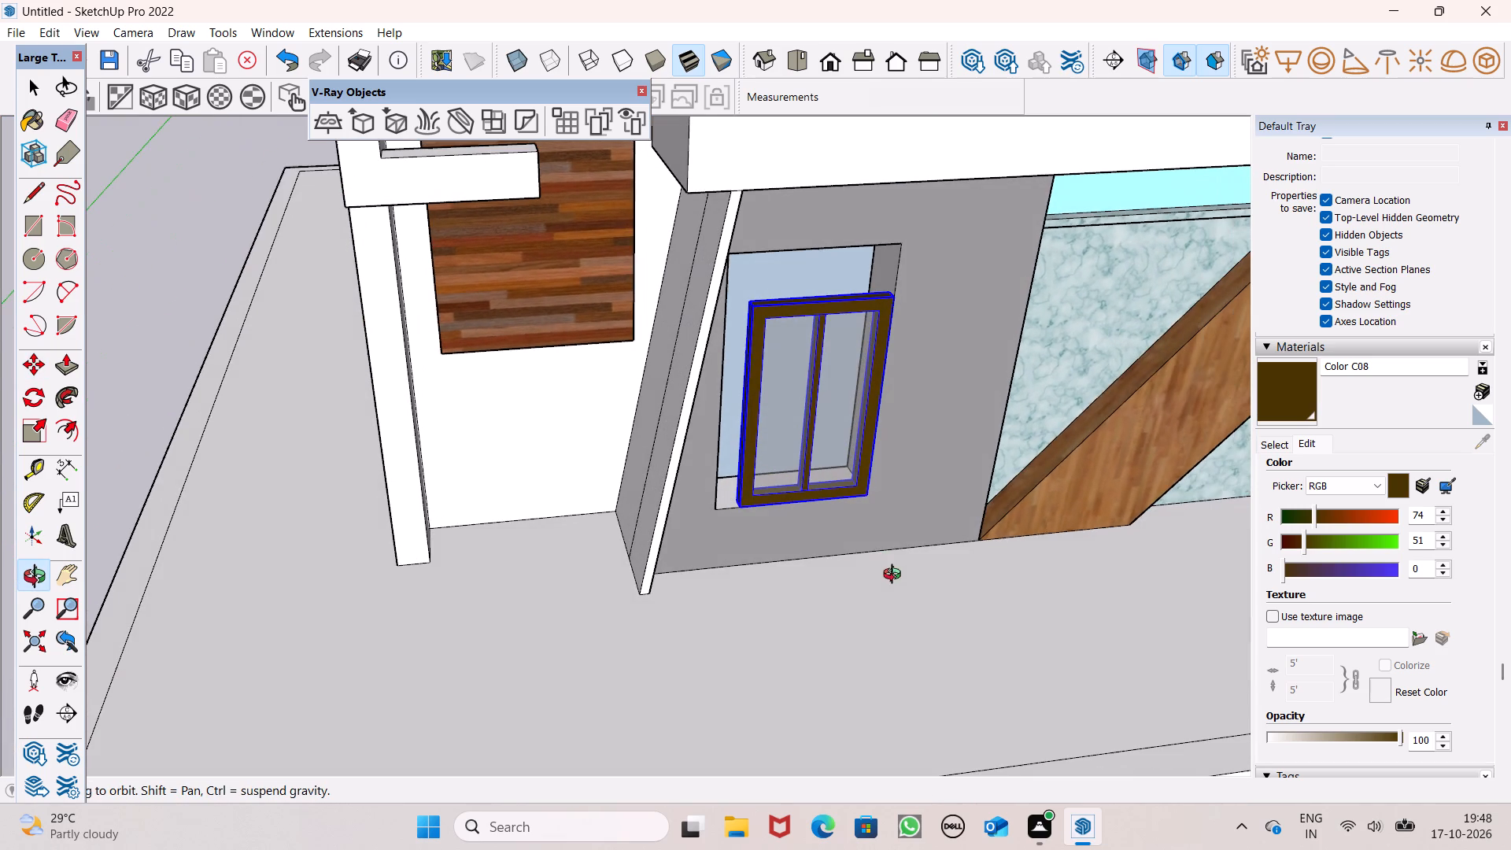
middle_click_drag(896, 576, 896, 576)
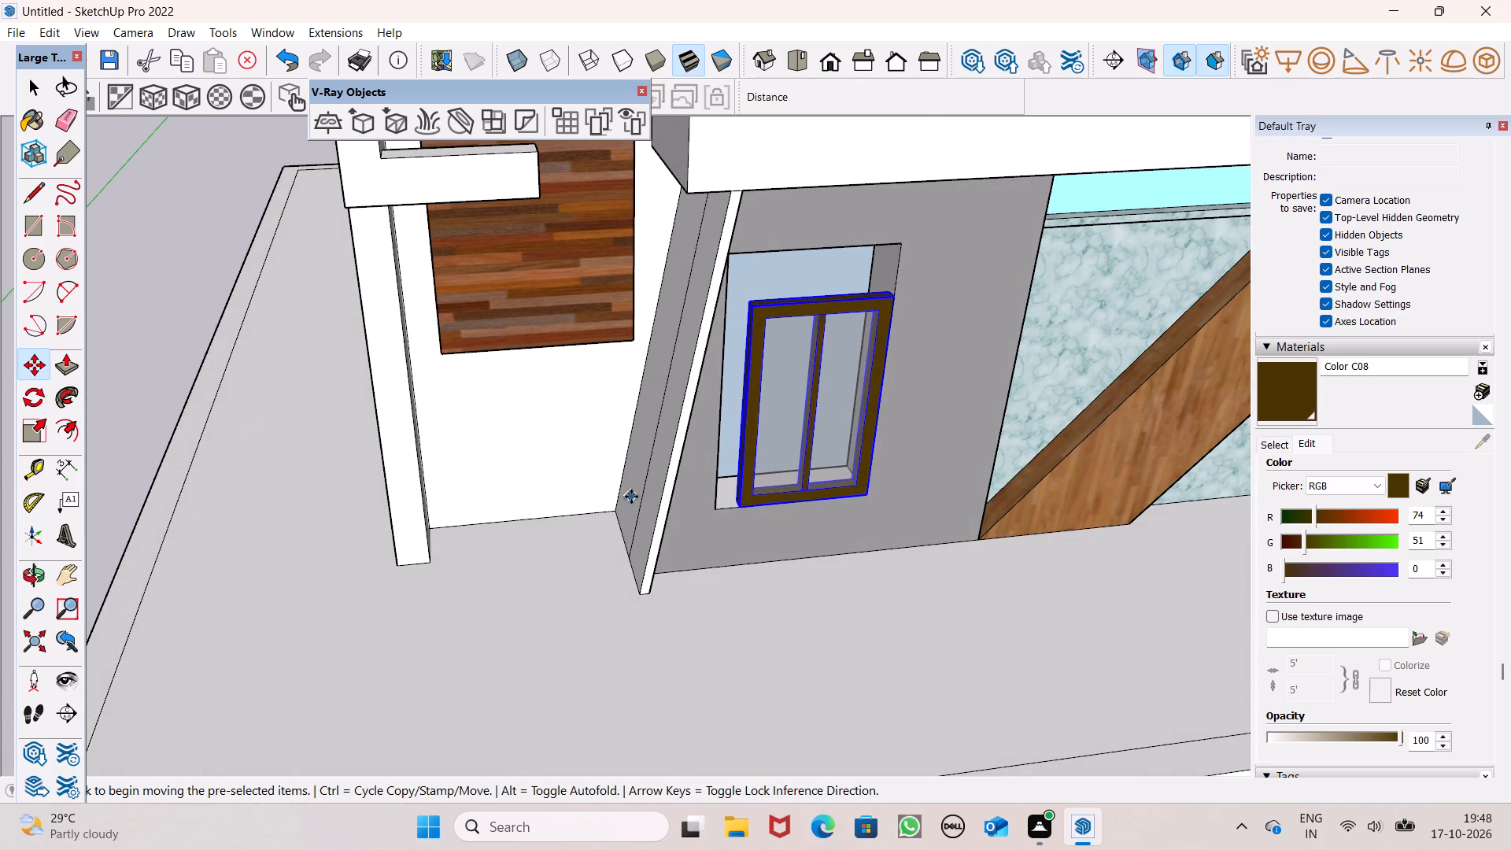
left_click(43, 433)
scroll(822, 476, "up", 1)
middle_click_drag(821, 475, 672, 526)
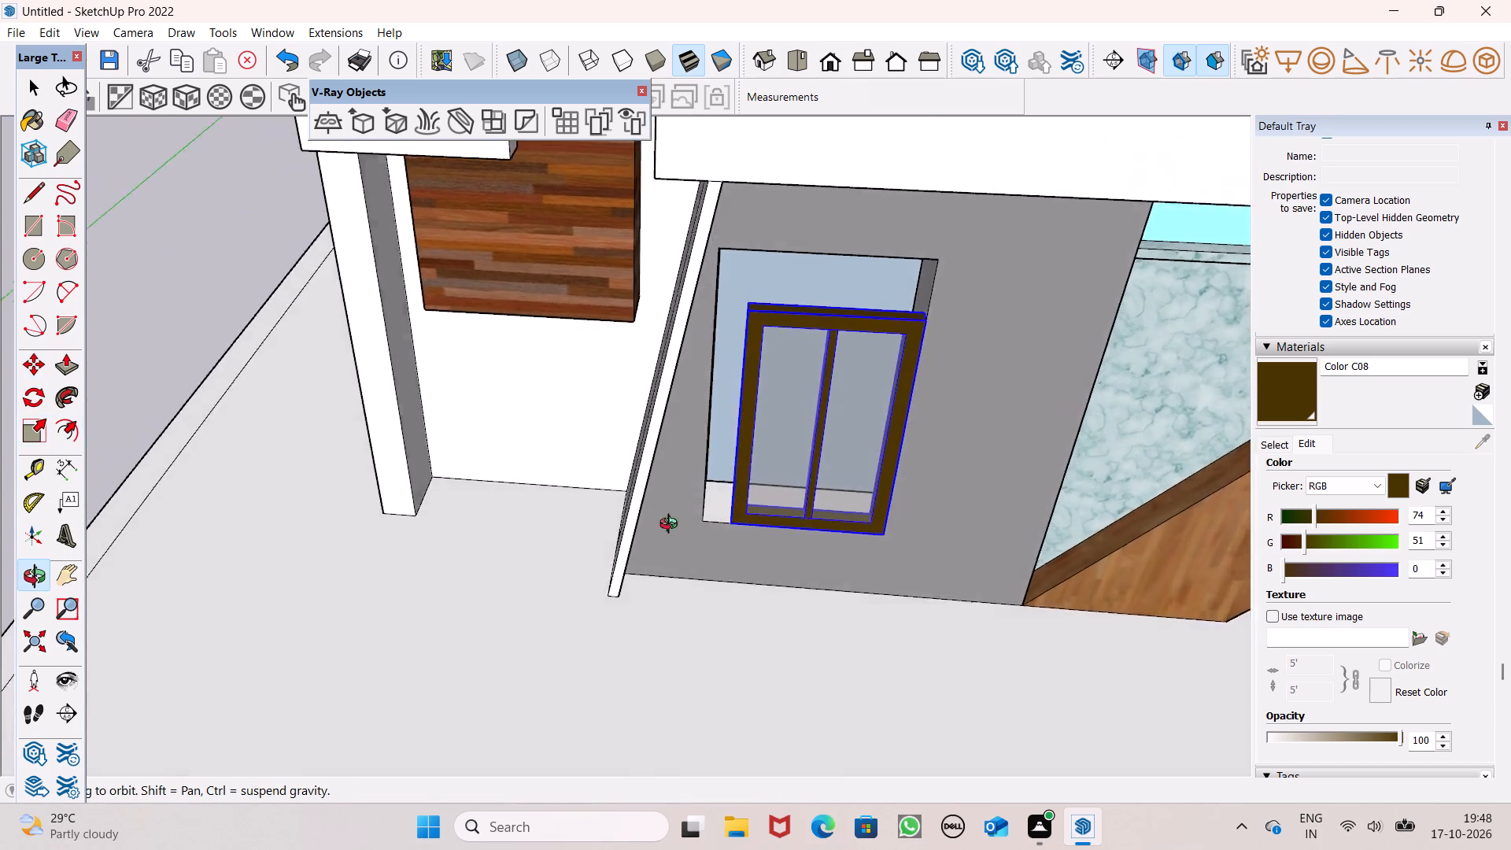
middle_click_drag(672, 526, 520, 449)
middle_click_drag(937, 562, 877, 533)
scroll(836, 475, "up", 4)
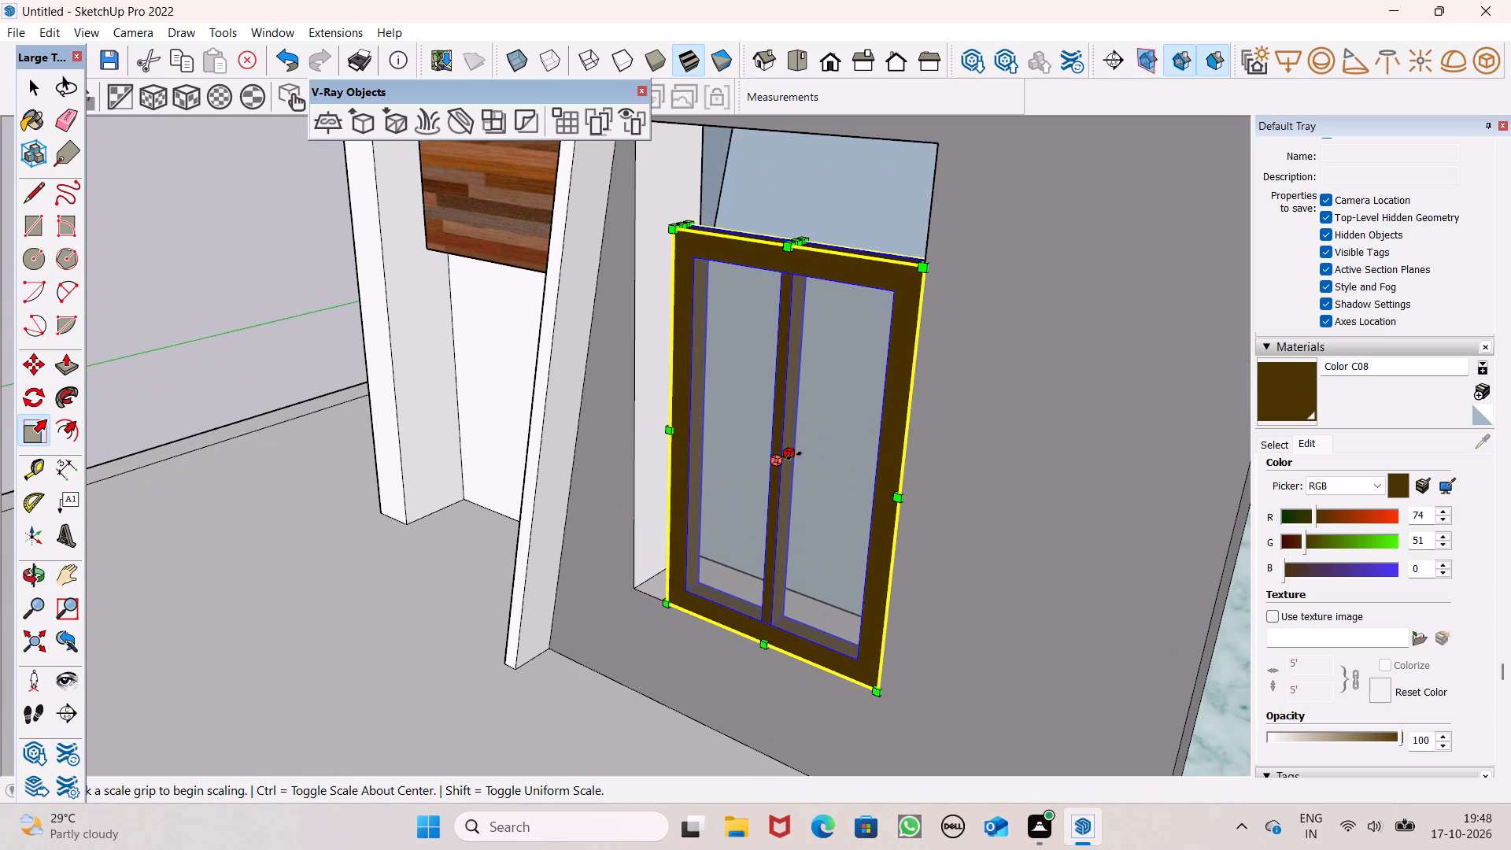
left_click_drag(789, 456, 822, 446)
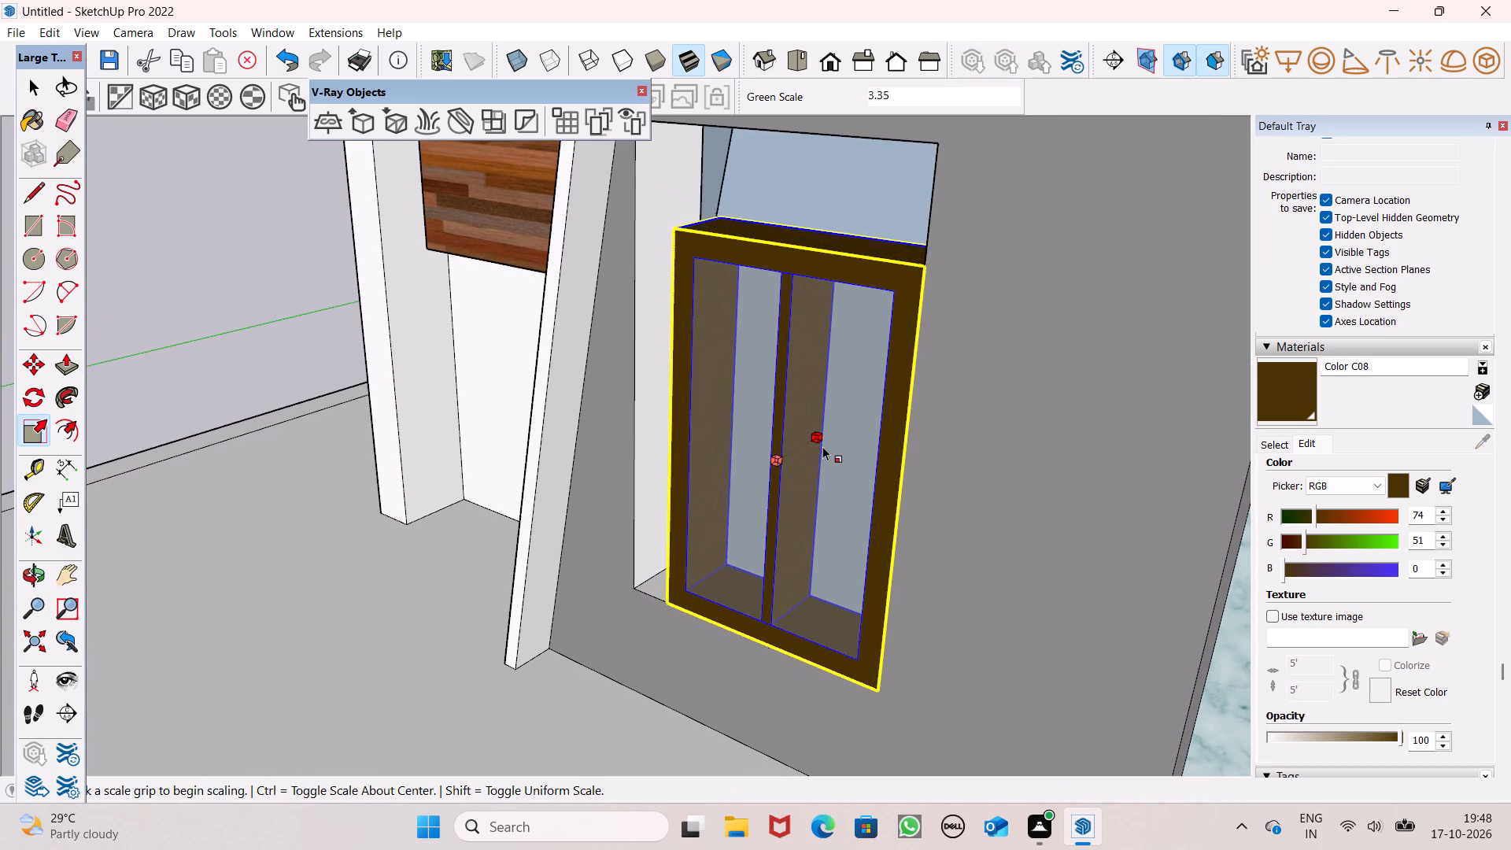
double_click(822, 446)
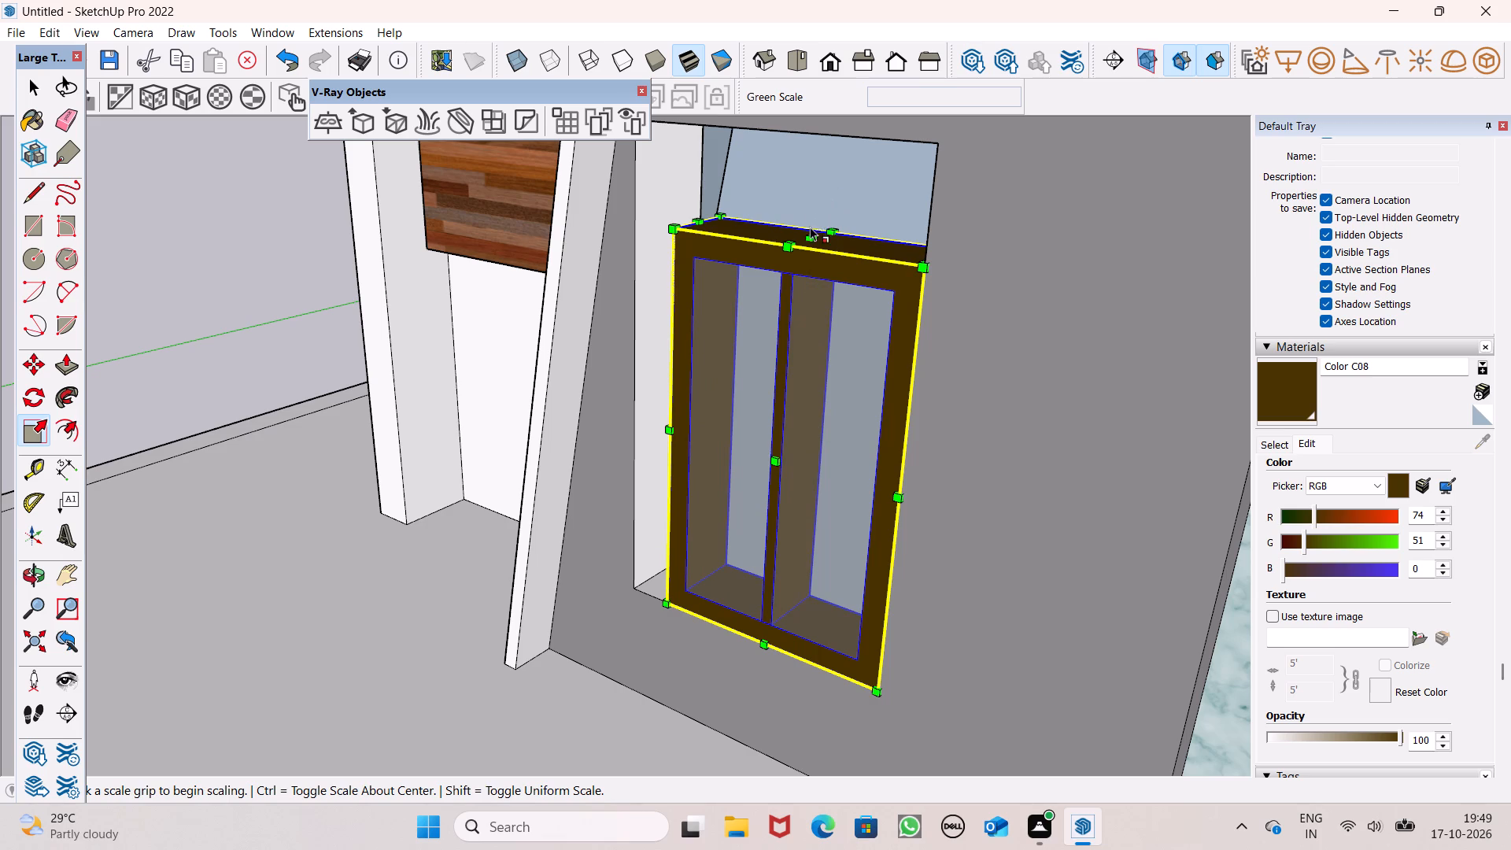
Scale the window group's height up along the blue axis to reach the top of the ground-floor opening.
key("space")
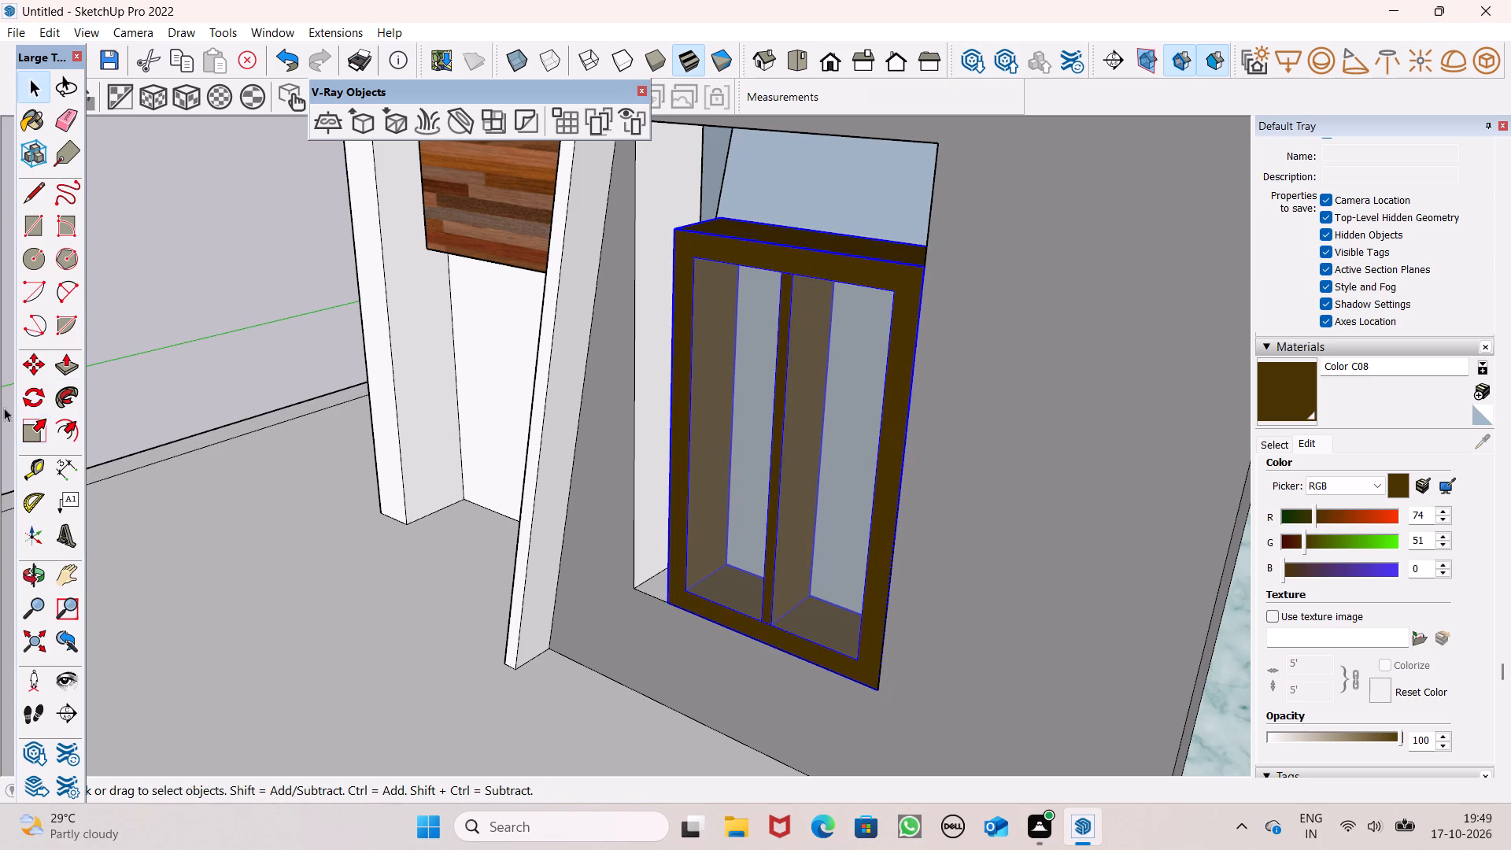
left_click(41, 418)
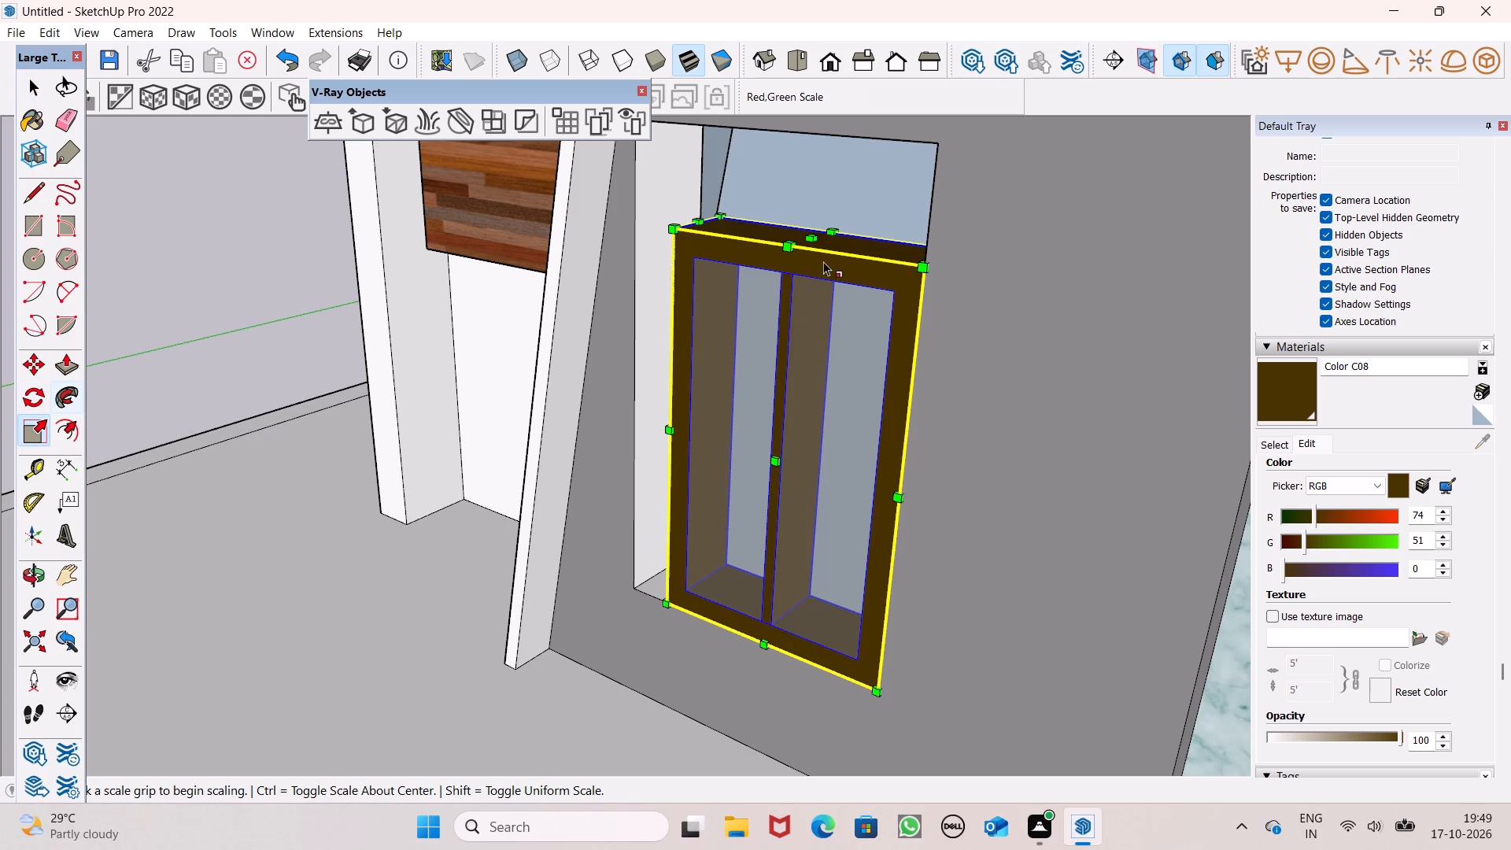
left_click_drag(817, 236, 815, 165)
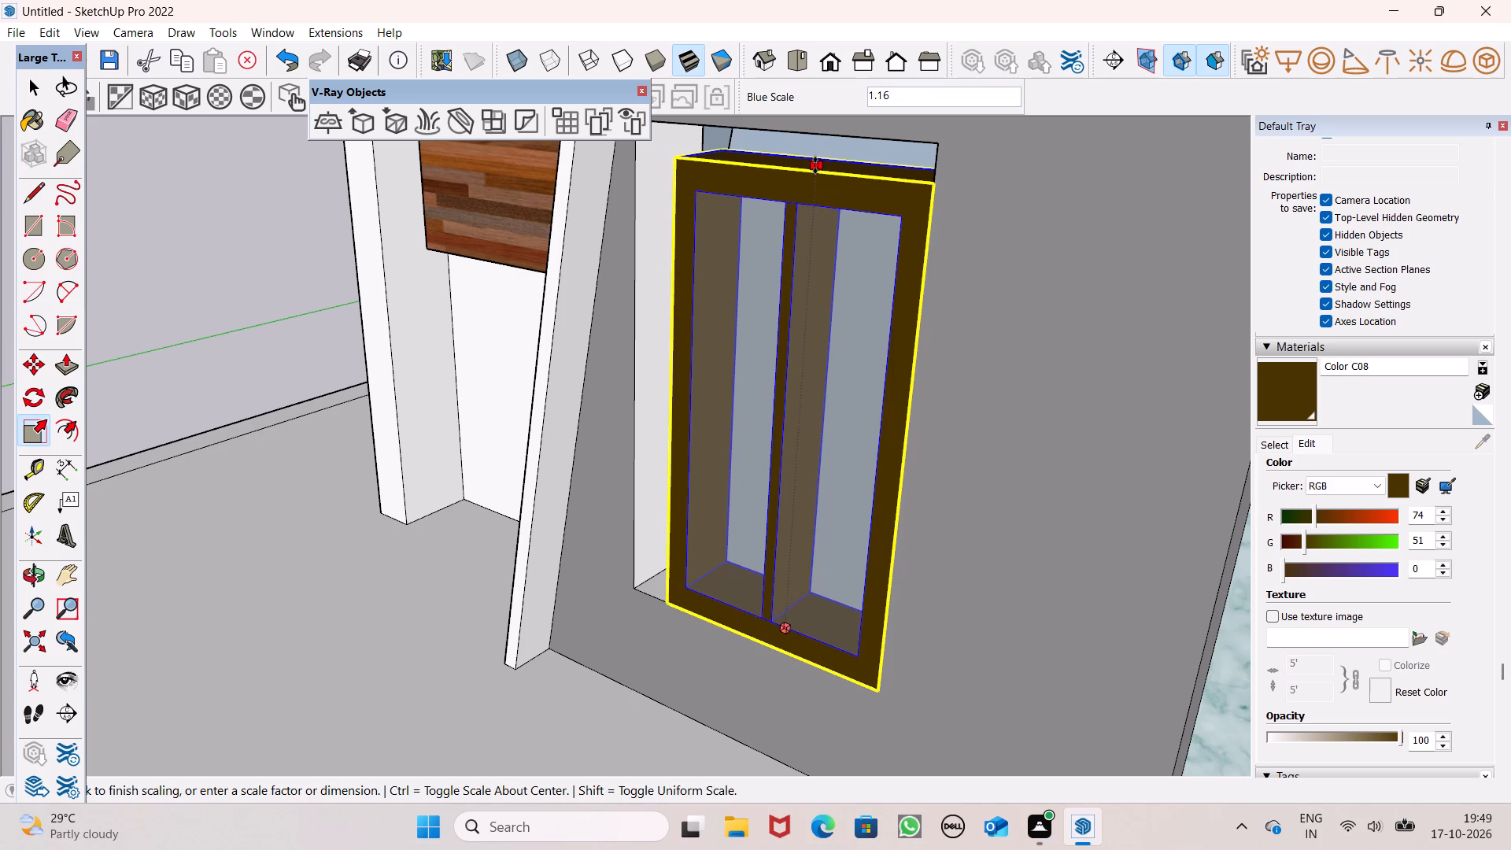
left_click_drag(815, 165, 822, 134)
Scale the window group's width by about 1.19 along the red axis to the opening's edge beside the slanted wall.
scroll(800, 238, "down", 5)
middle_click_drag(695, 412, 945, 393)
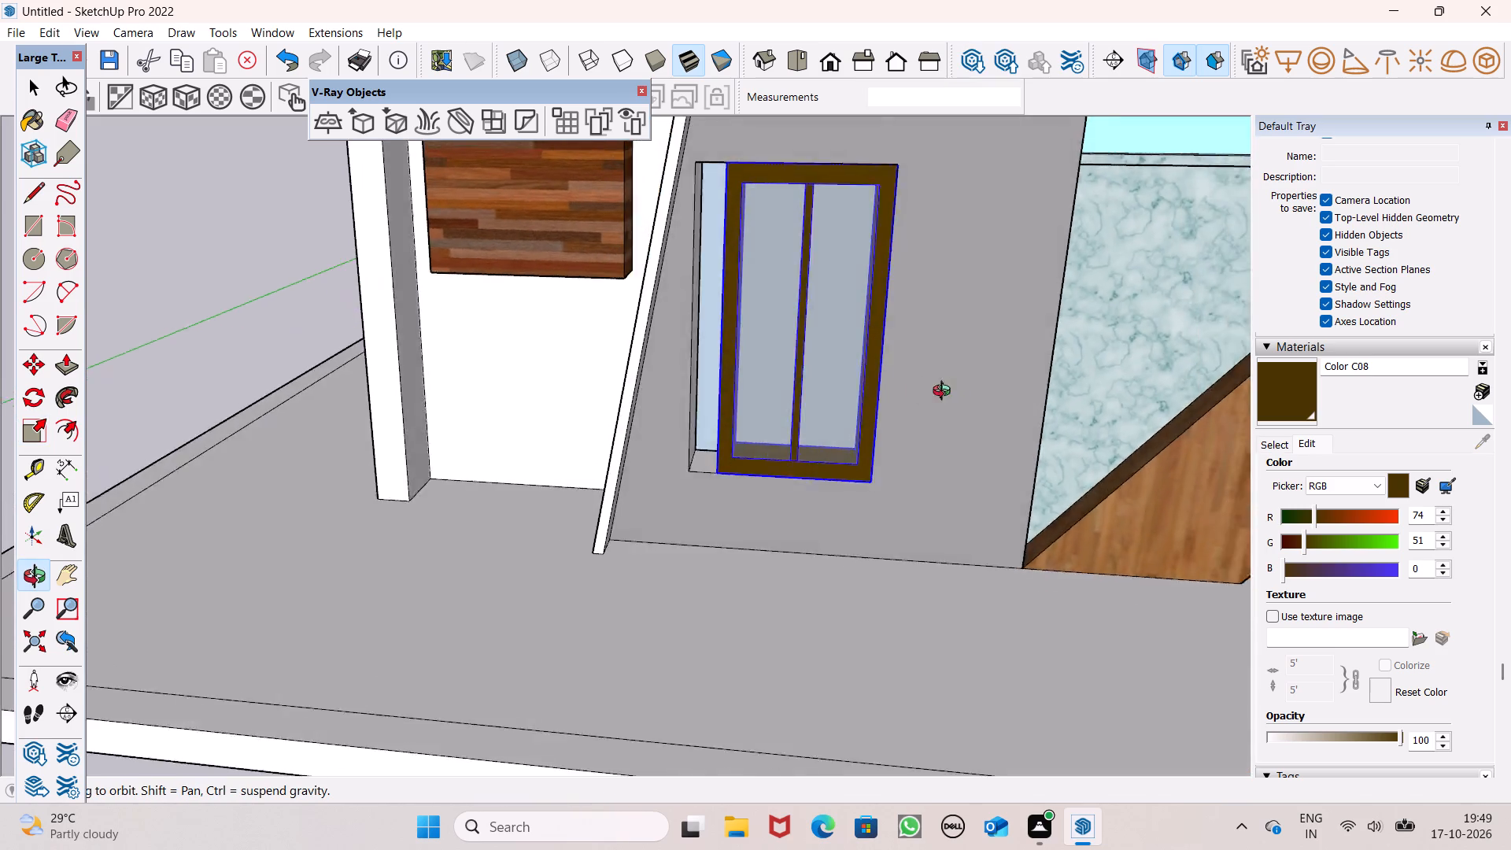
middle_click_drag(945, 393, 1154, 425)
scroll(678, 316, "up", 6)
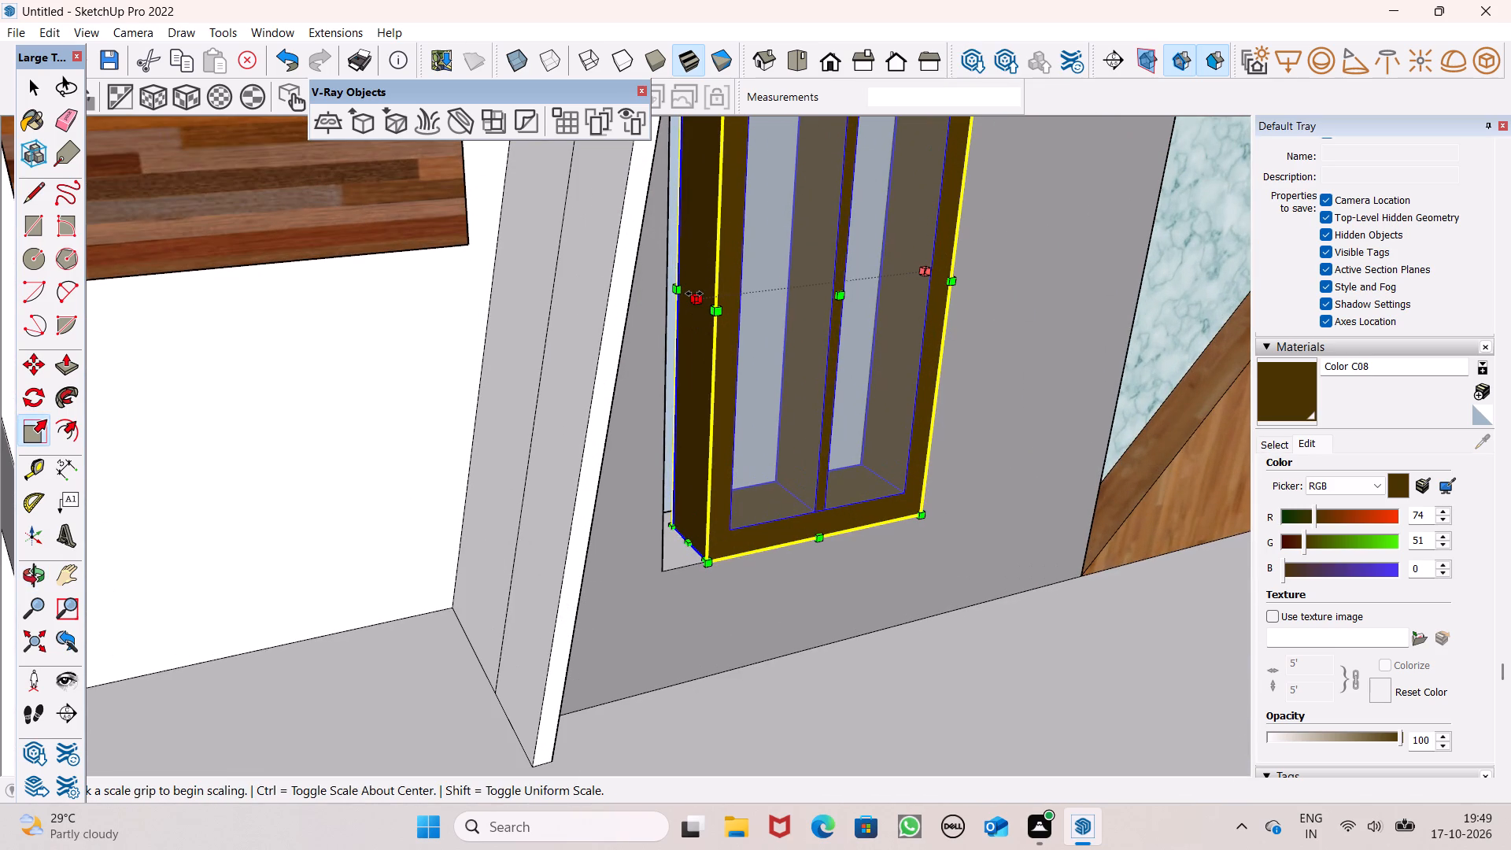
left_click(694, 294)
left_click_drag(694, 294, 682, 294)
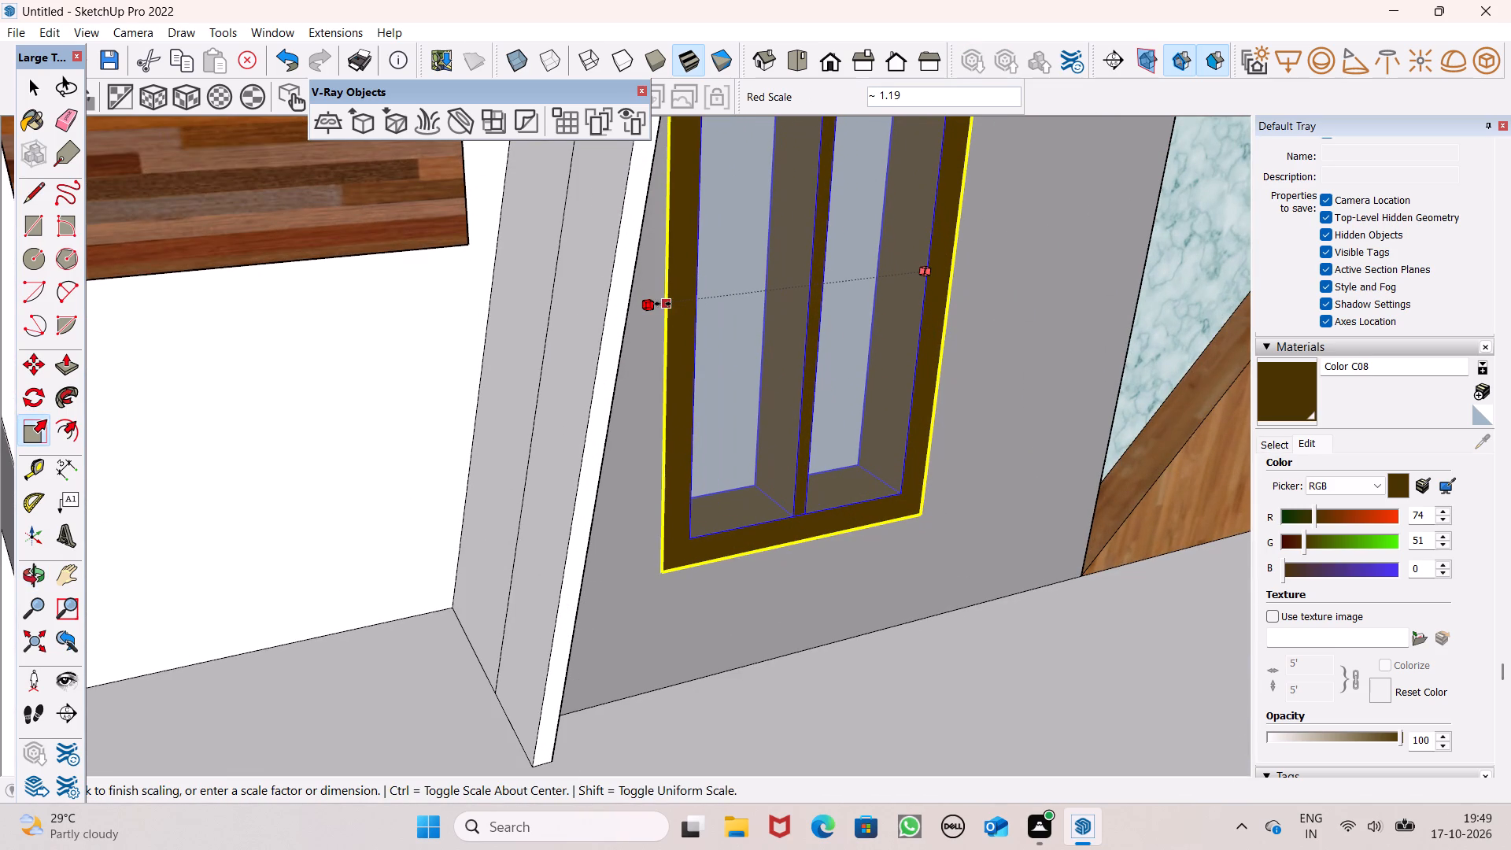
left_click(662, 303)
key("space")
Deselect the window and examine the fitted window and the whole house from the front and side.
scroll(783, 303, "down", 12)
middle_click_drag(811, 332, 741, 360)
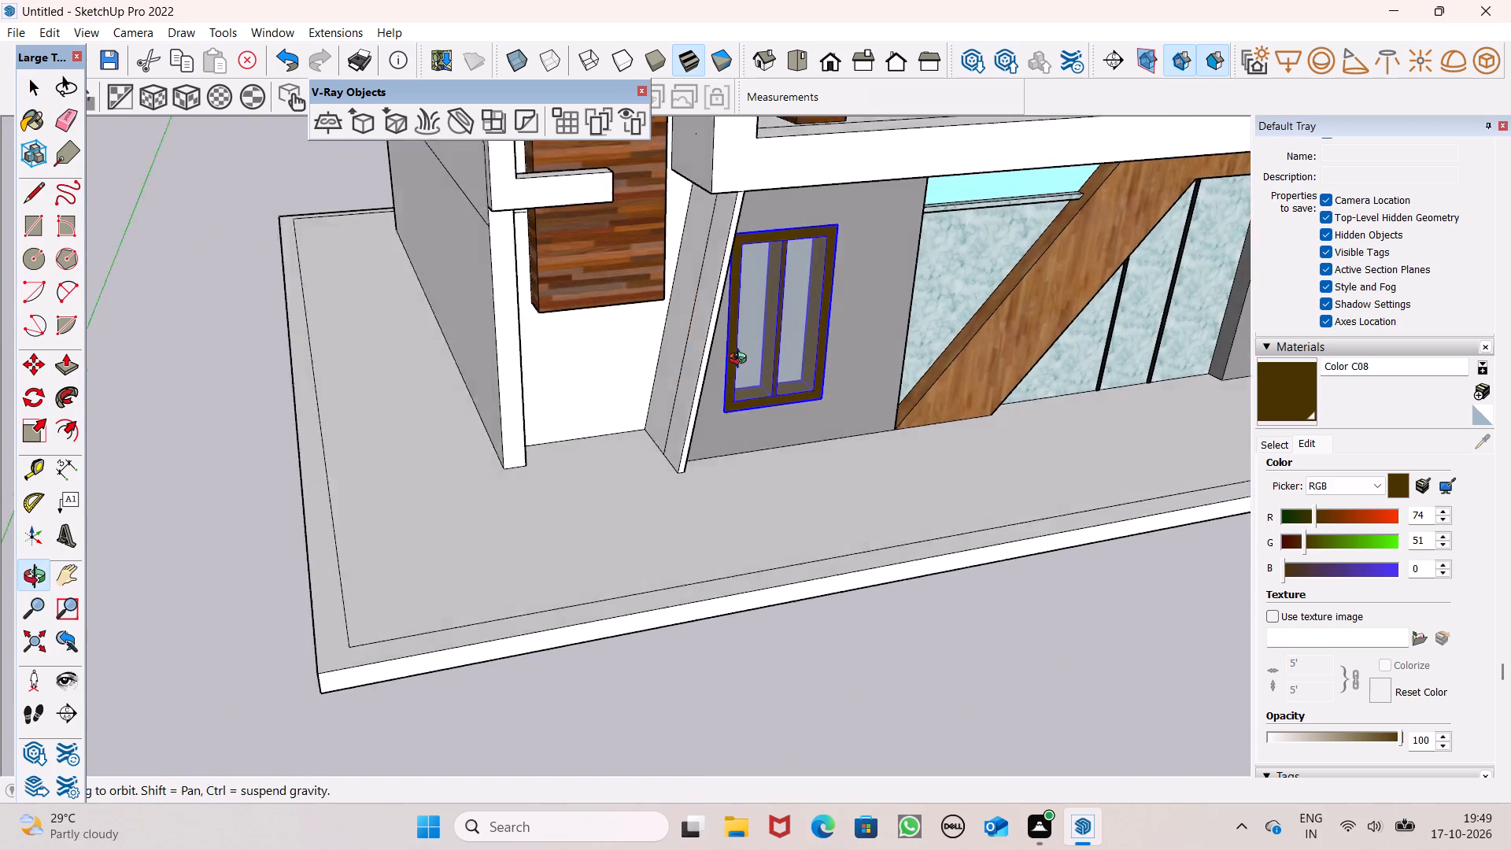
middle_click_drag(741, 360, 726, 363)
scroll(740, 343, "down", 6)
left_click(803, 575)
scroll(659, 471, "down", 3)
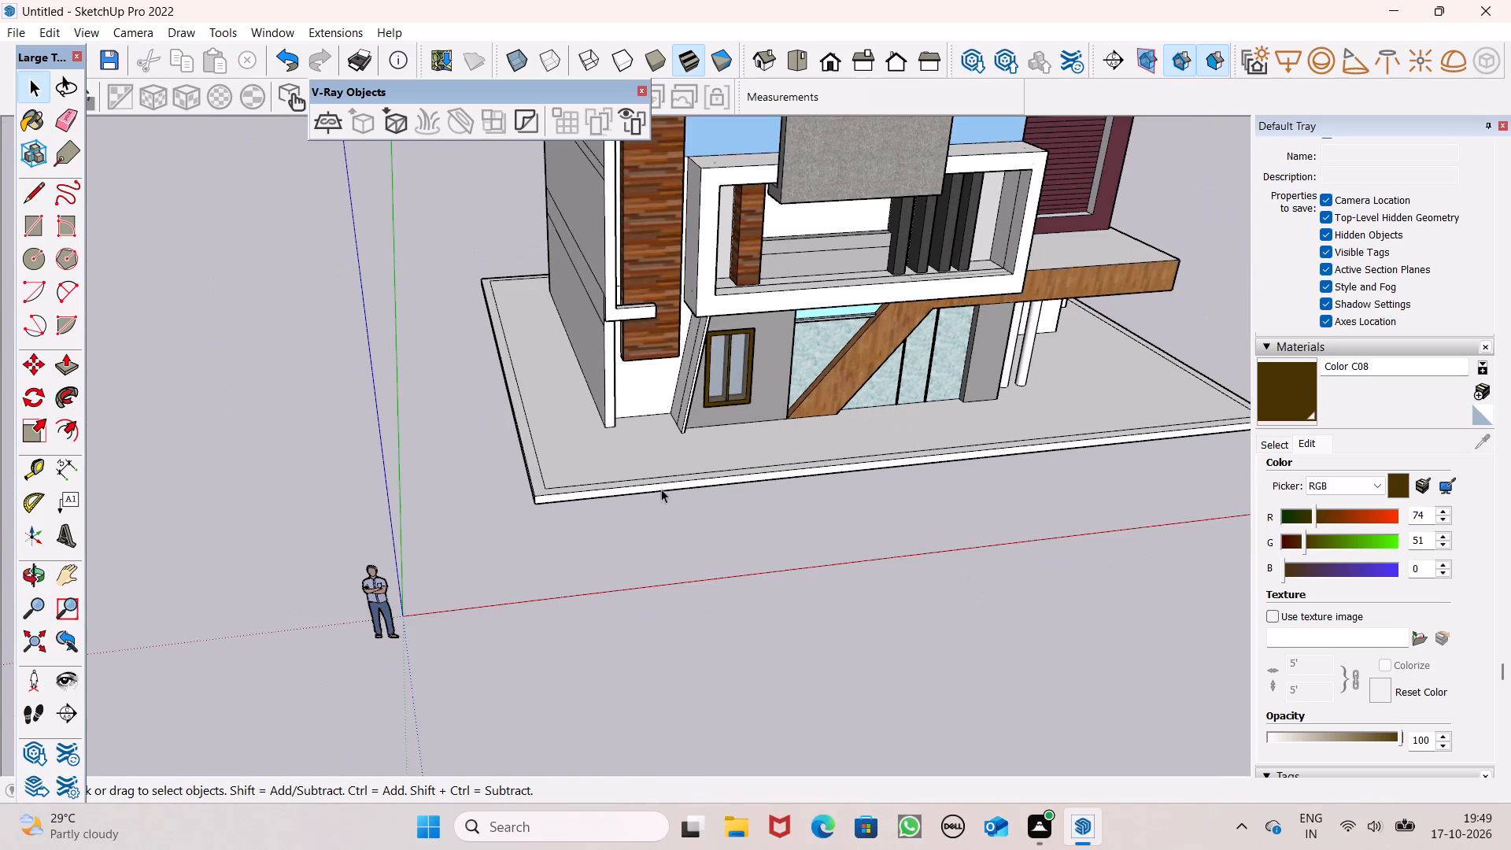
middle_click_drag(657, 488, 593, 437)
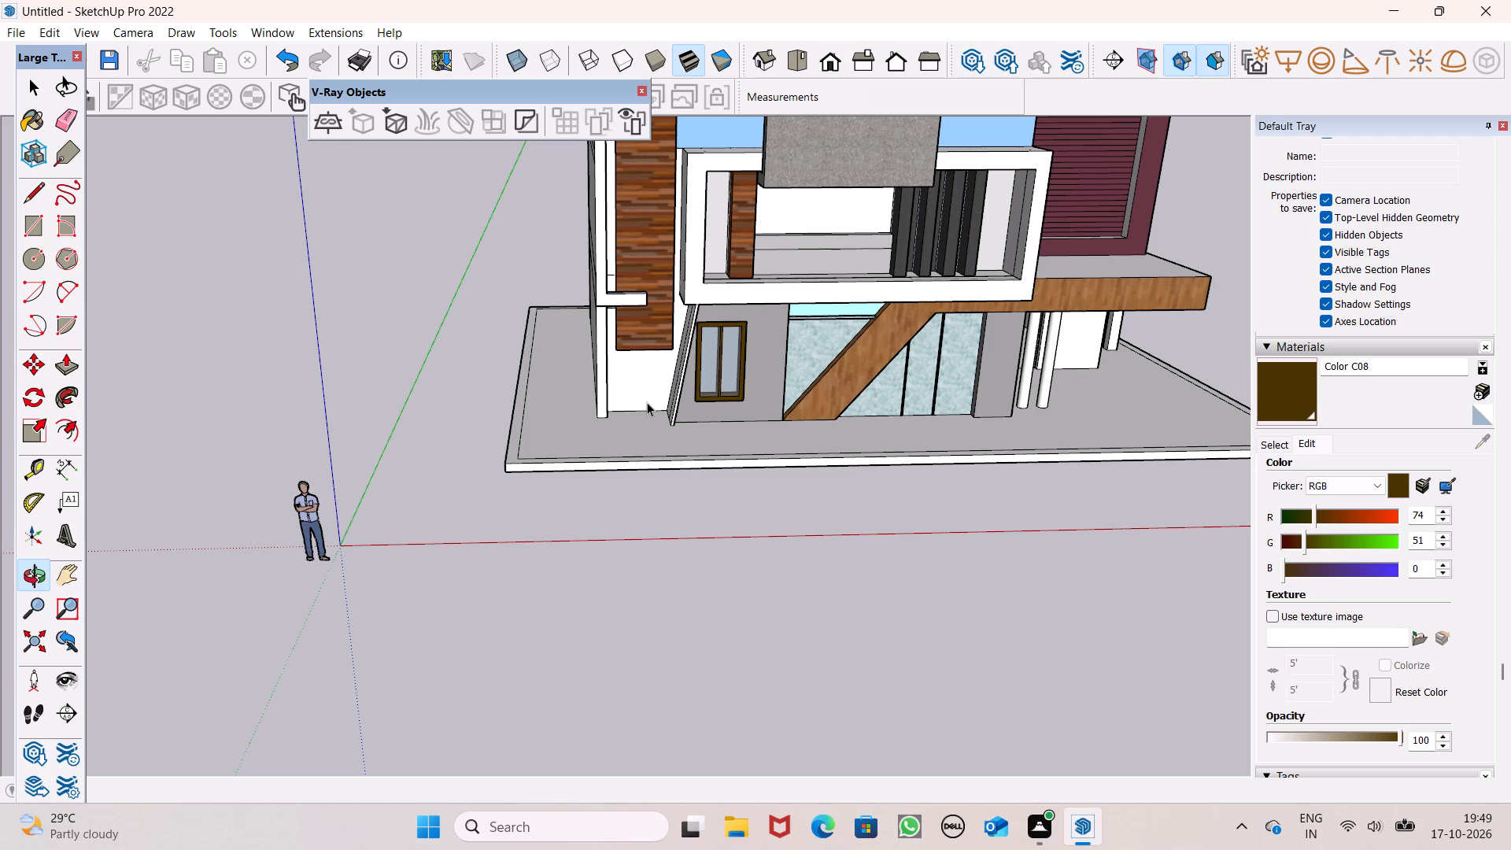
scroll(647, 402, "down", 3)
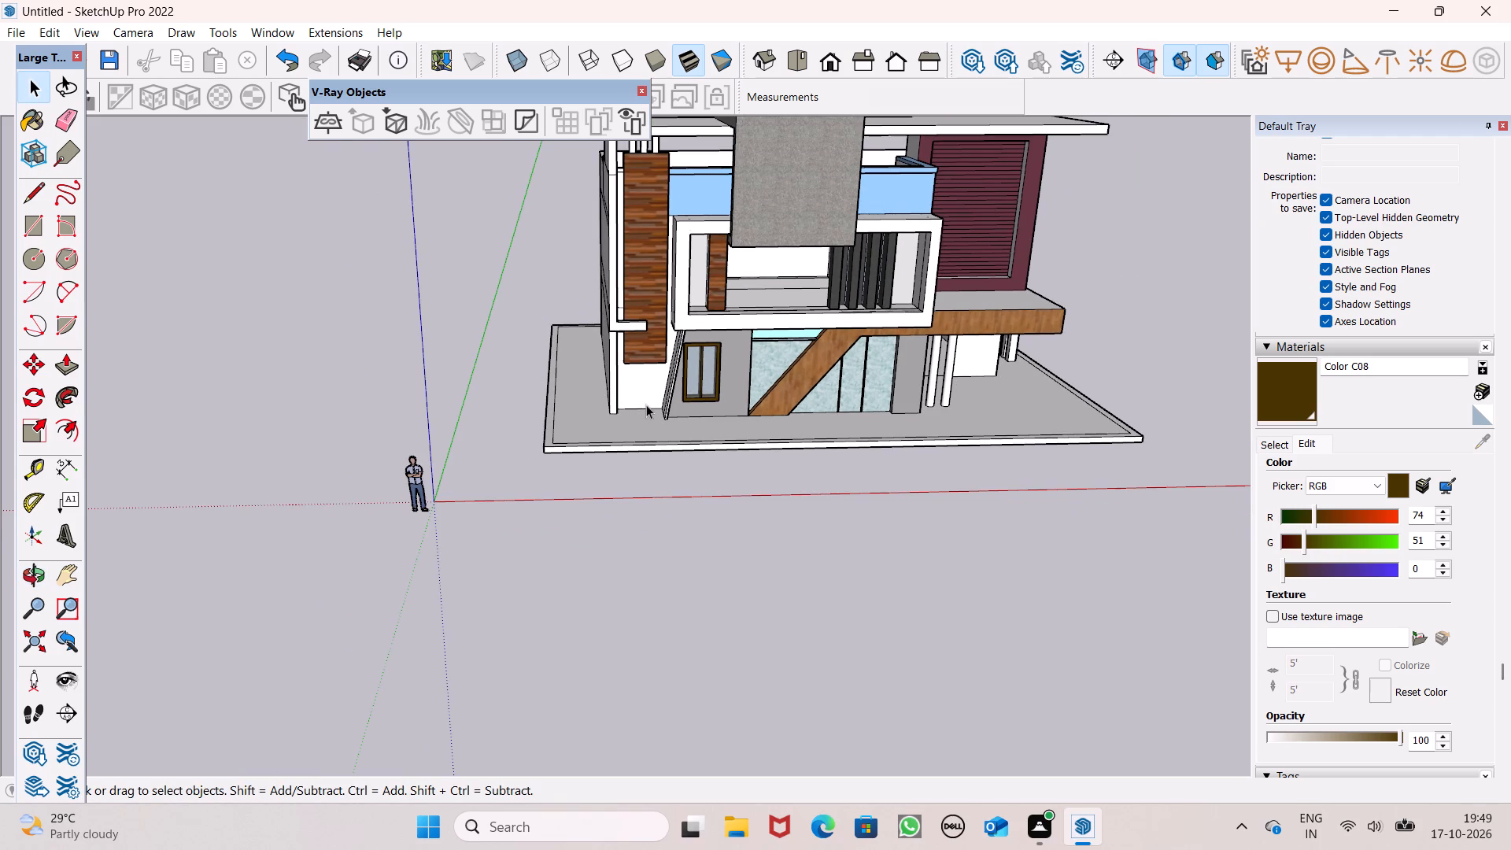
scroll(734, 358, "down", 3)
middle_click_drag(787, 419, 744, 456)
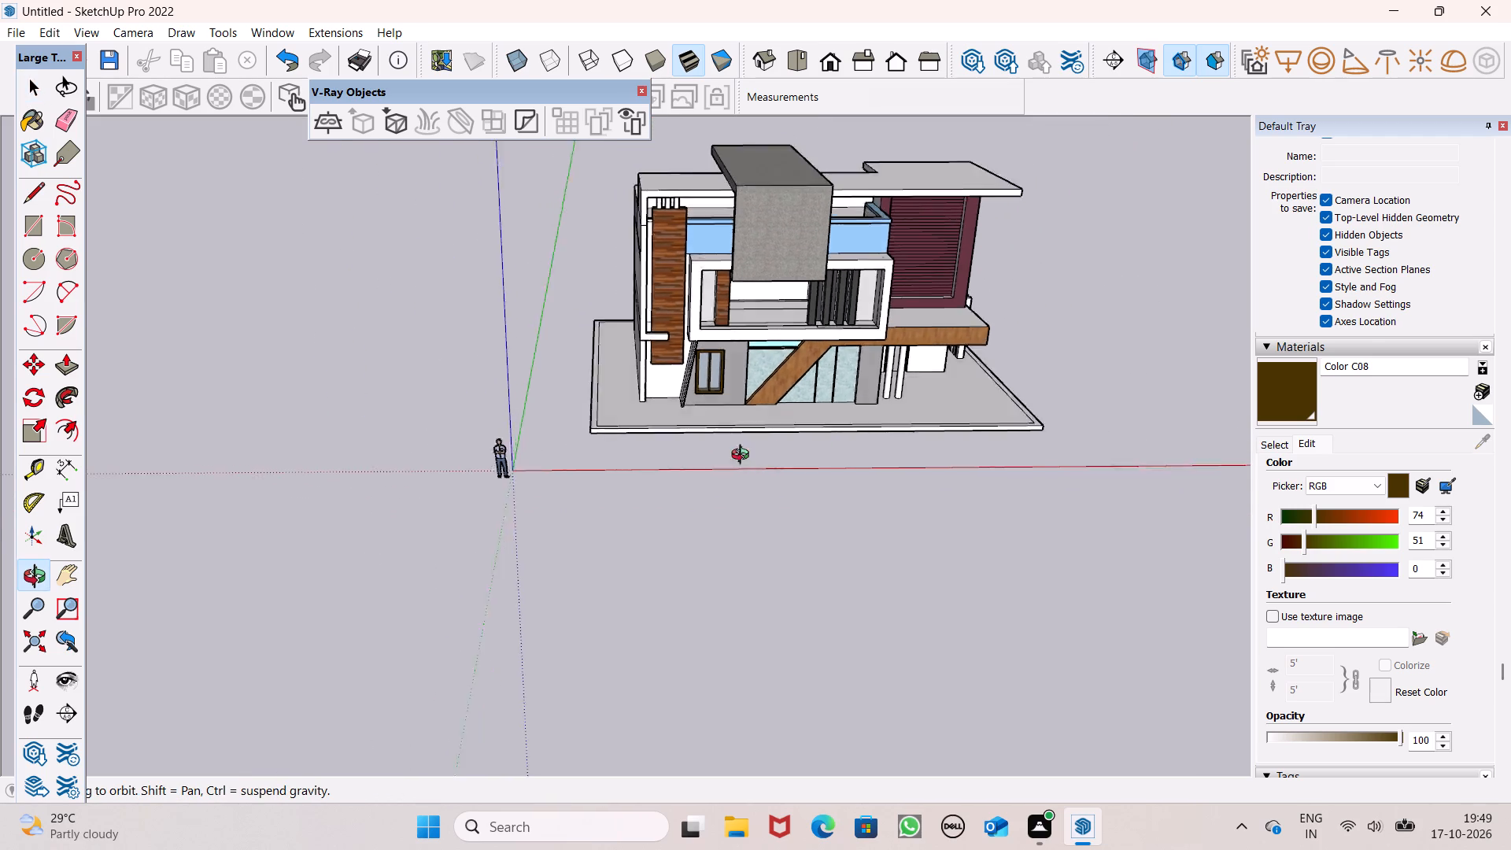
middle_click_drag(744, 456, 418, 346)
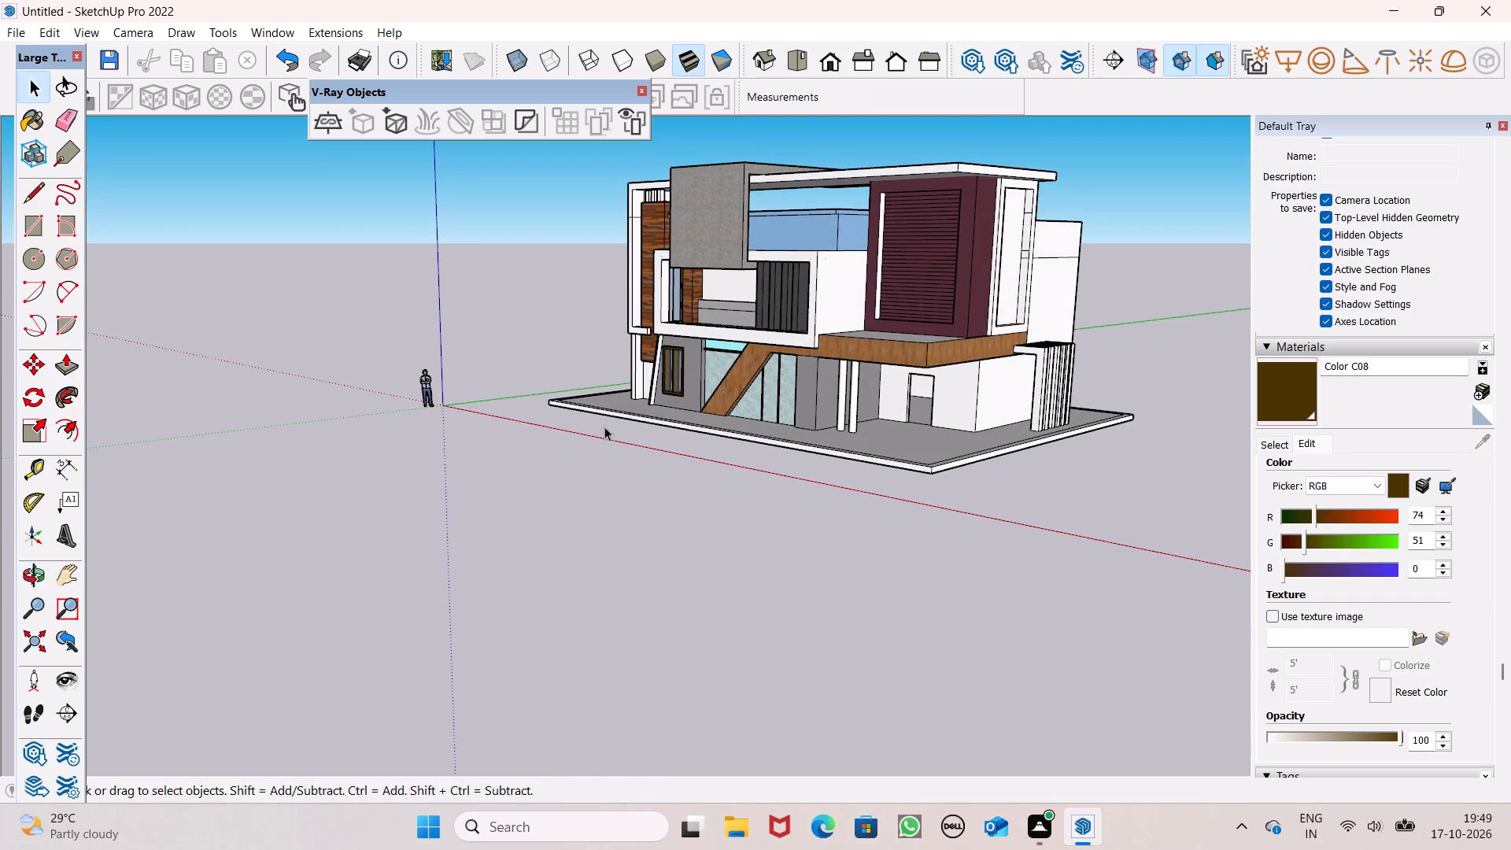
middle_click_drag(608, 435, 942, 403)
scroll(643, 270, "down", 2)
middle_click_drag(689, 357, 696, 389)
scroll(664, 336, "down", 2)
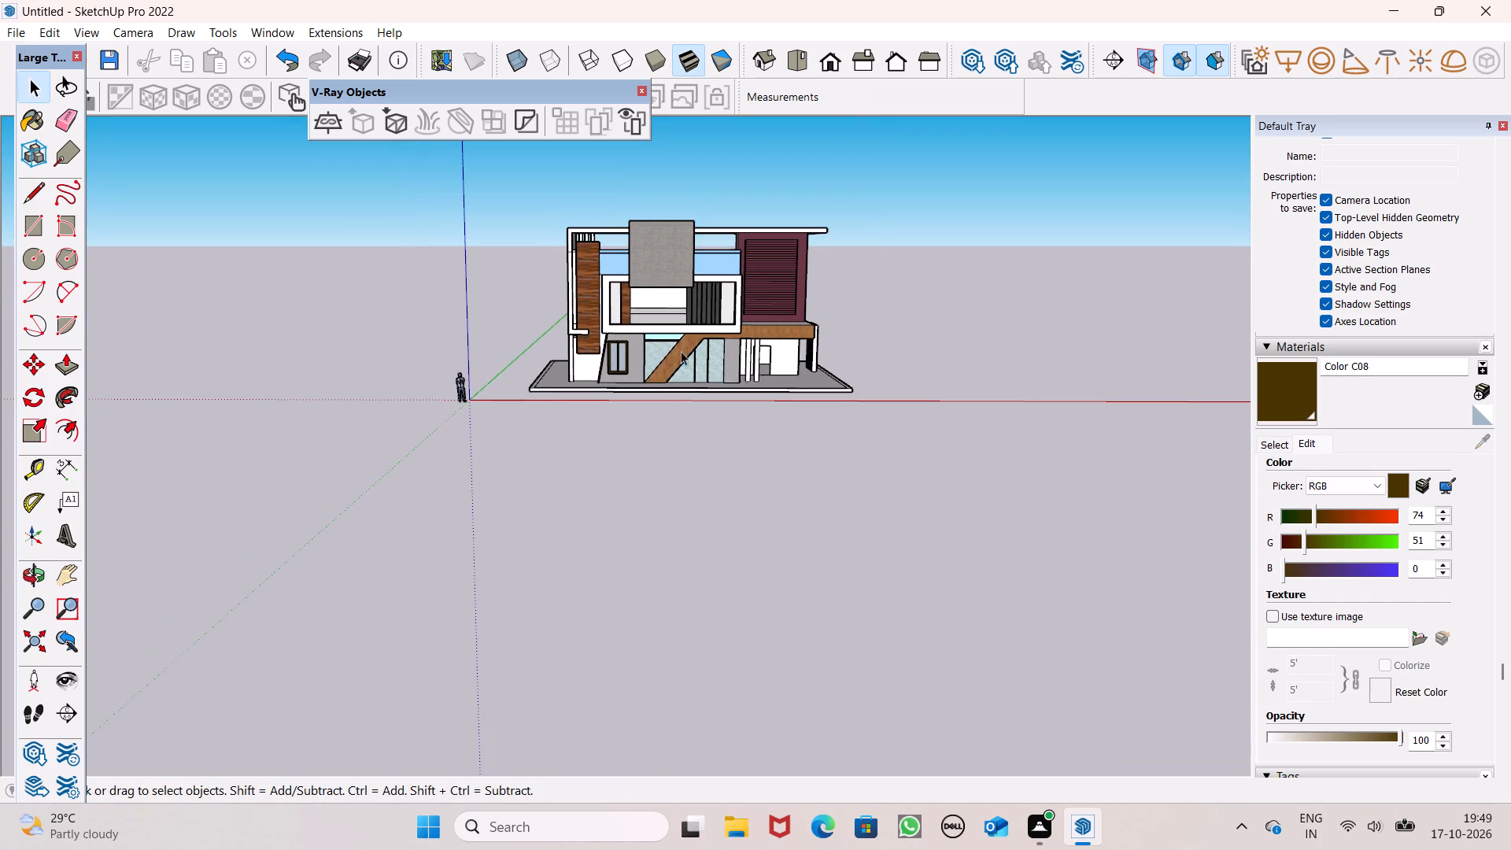
middle_click_drag(741, 370, 734, 338)
scroll(640, 305, "down", 2)
scroll(1039, 364, "up", 1)
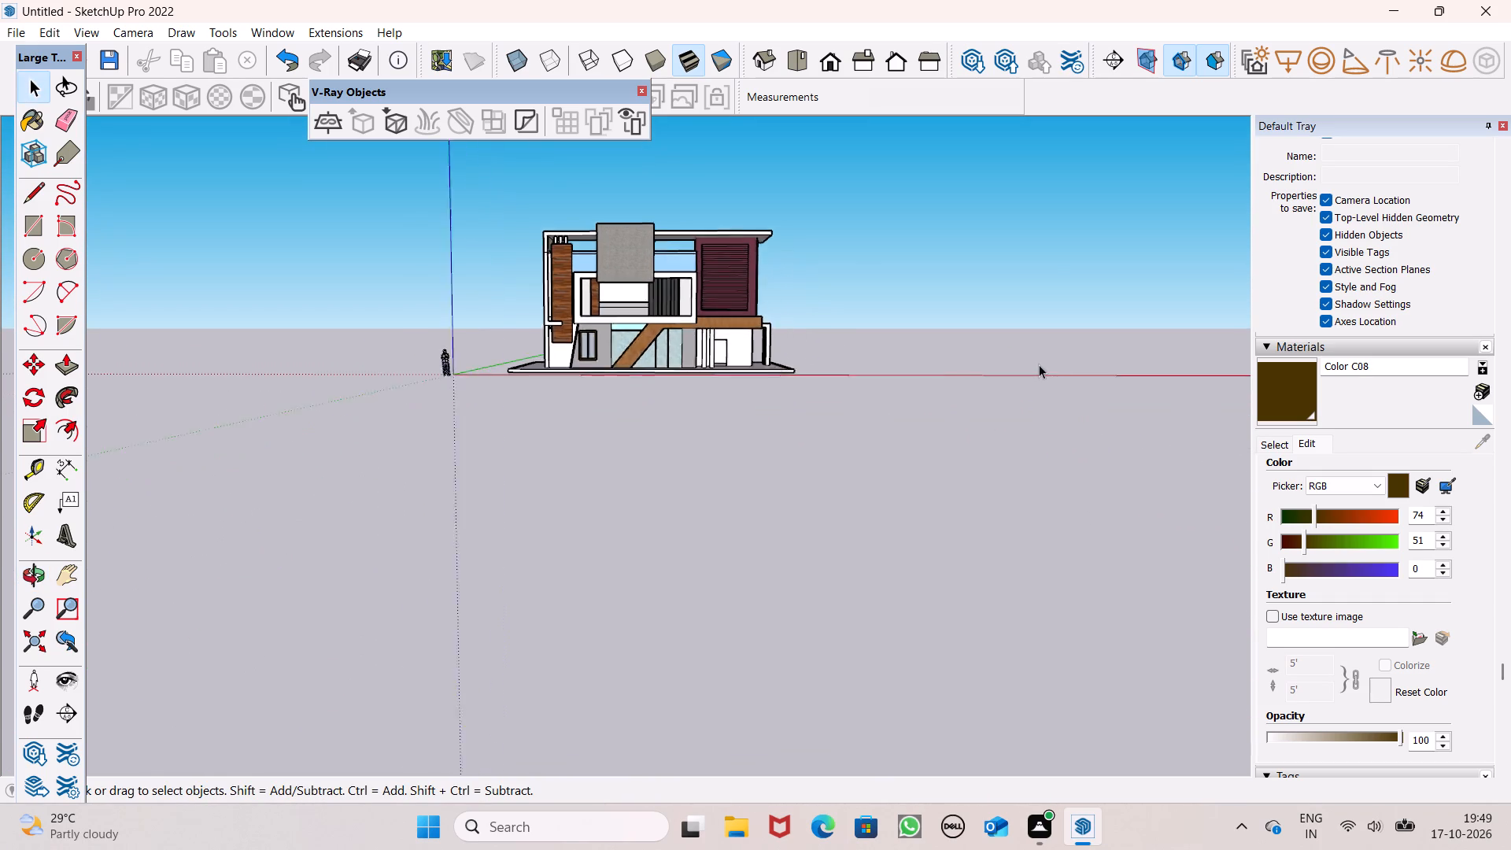
scroll(1039, 364, "up", 2)
scroll(822, 379, "up", 4)
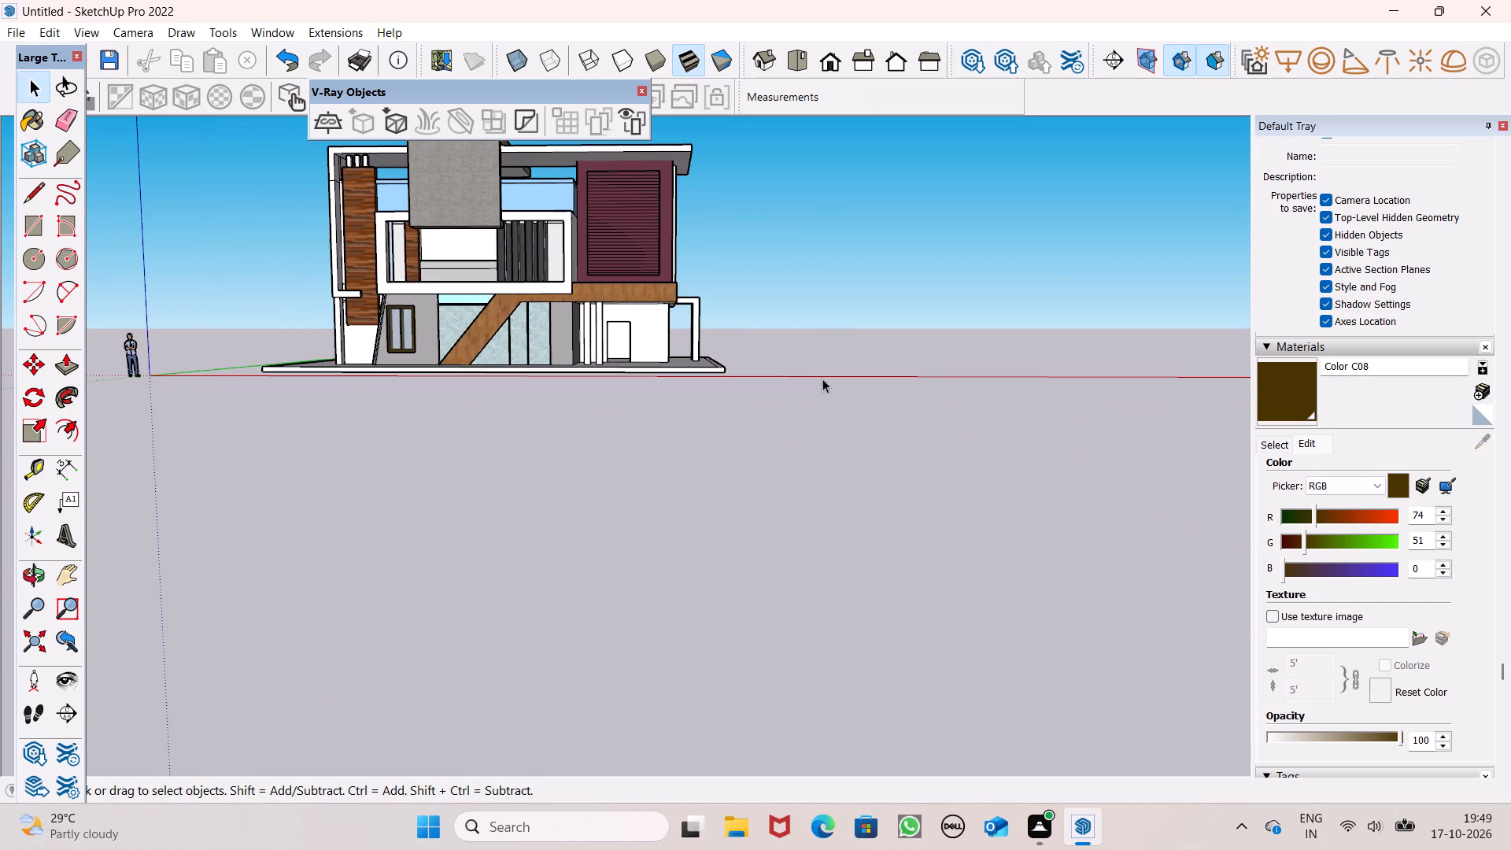
middle_click_drag(796, 405, 783, 456)
scroll(852, 378, "down", 1)
middle_click_drag(852, 383, 600, 400)
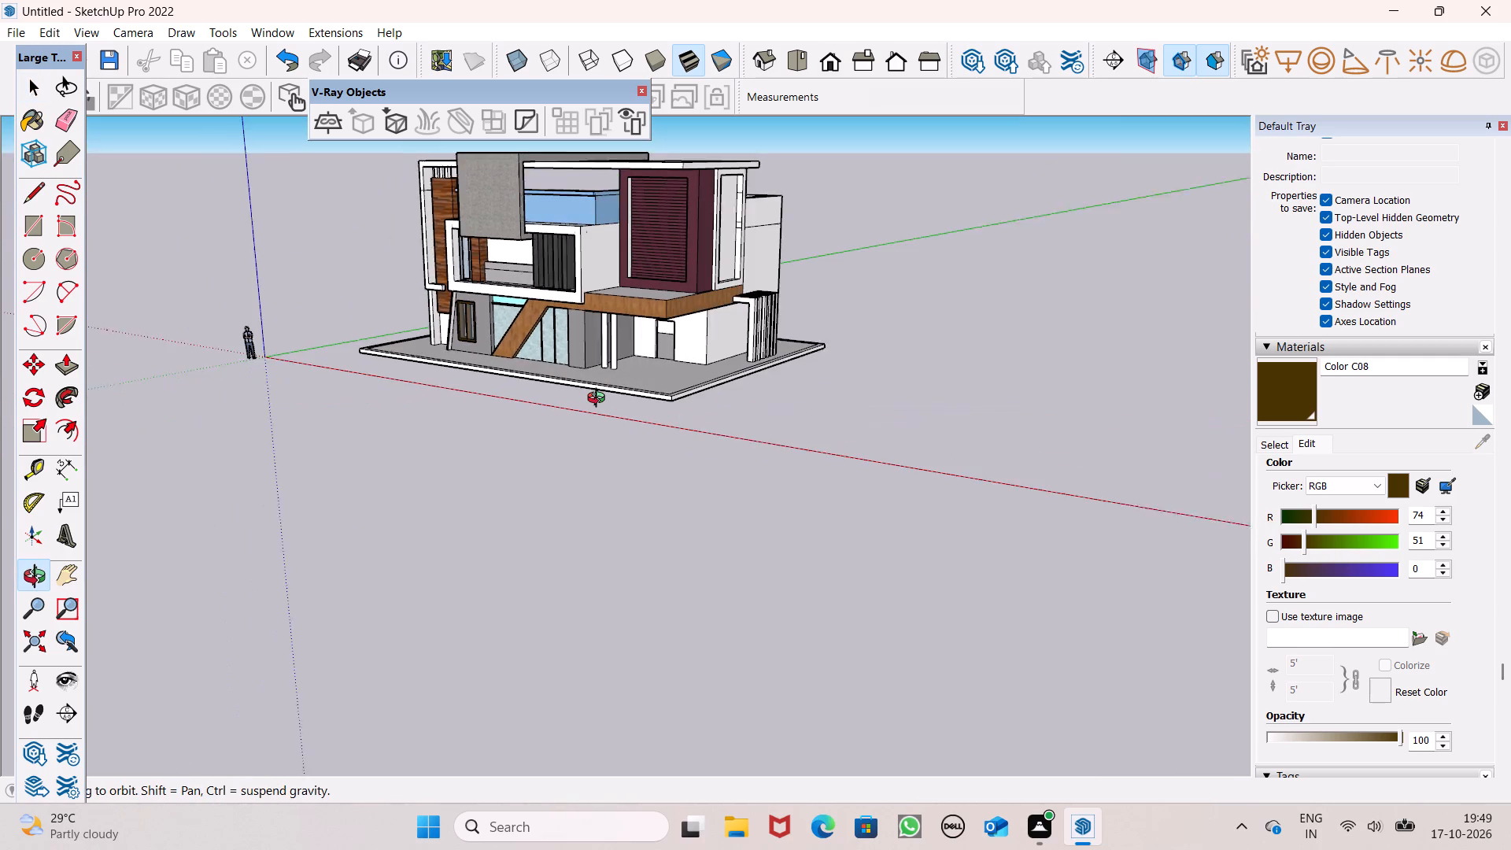
middle_click_drag(600, 400, 104, 370)
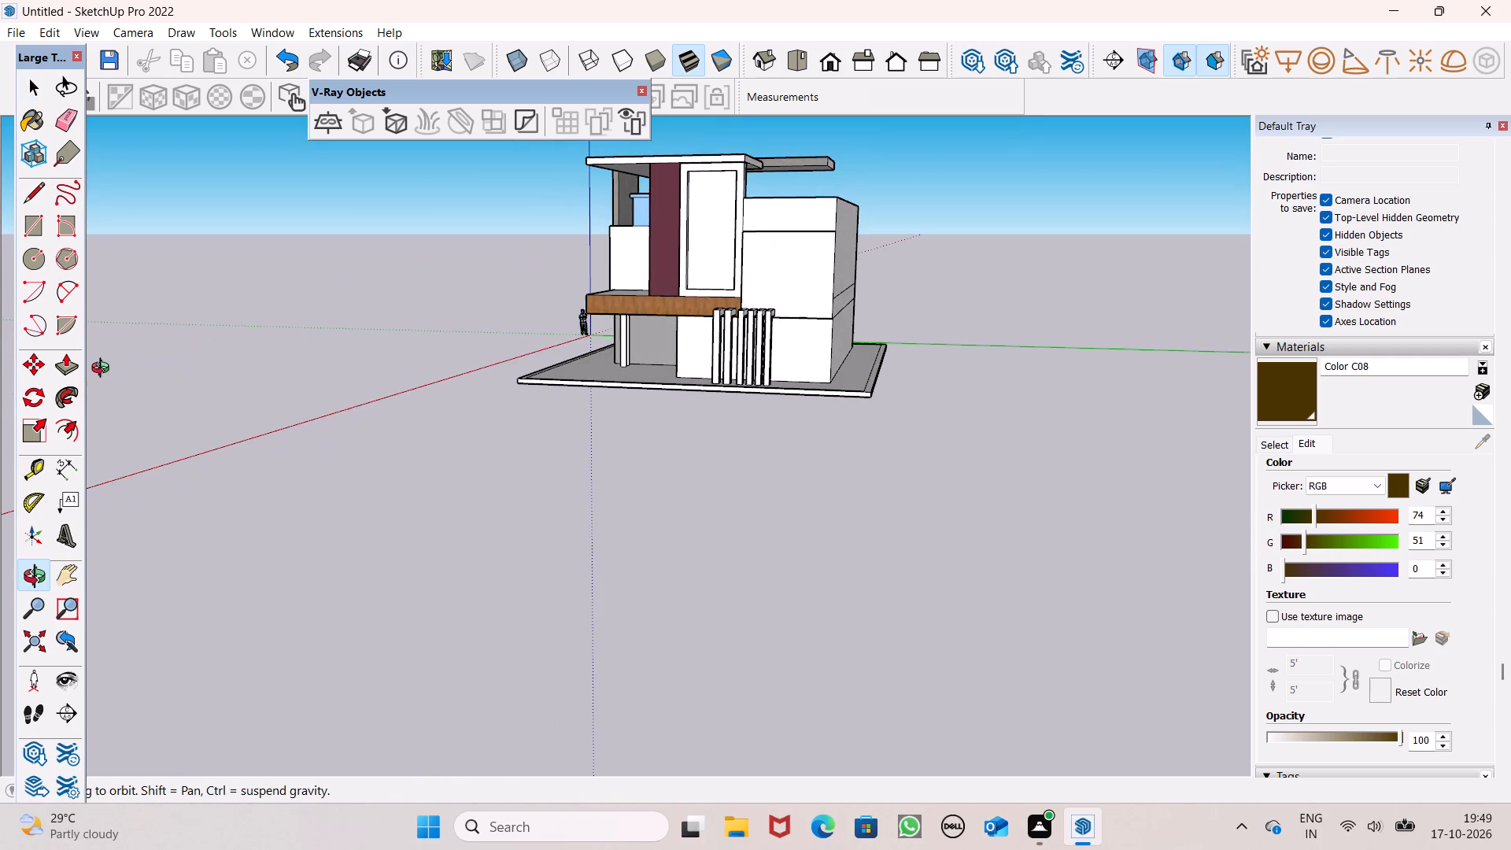
middle_click_drag(104, 370, 441, 398)
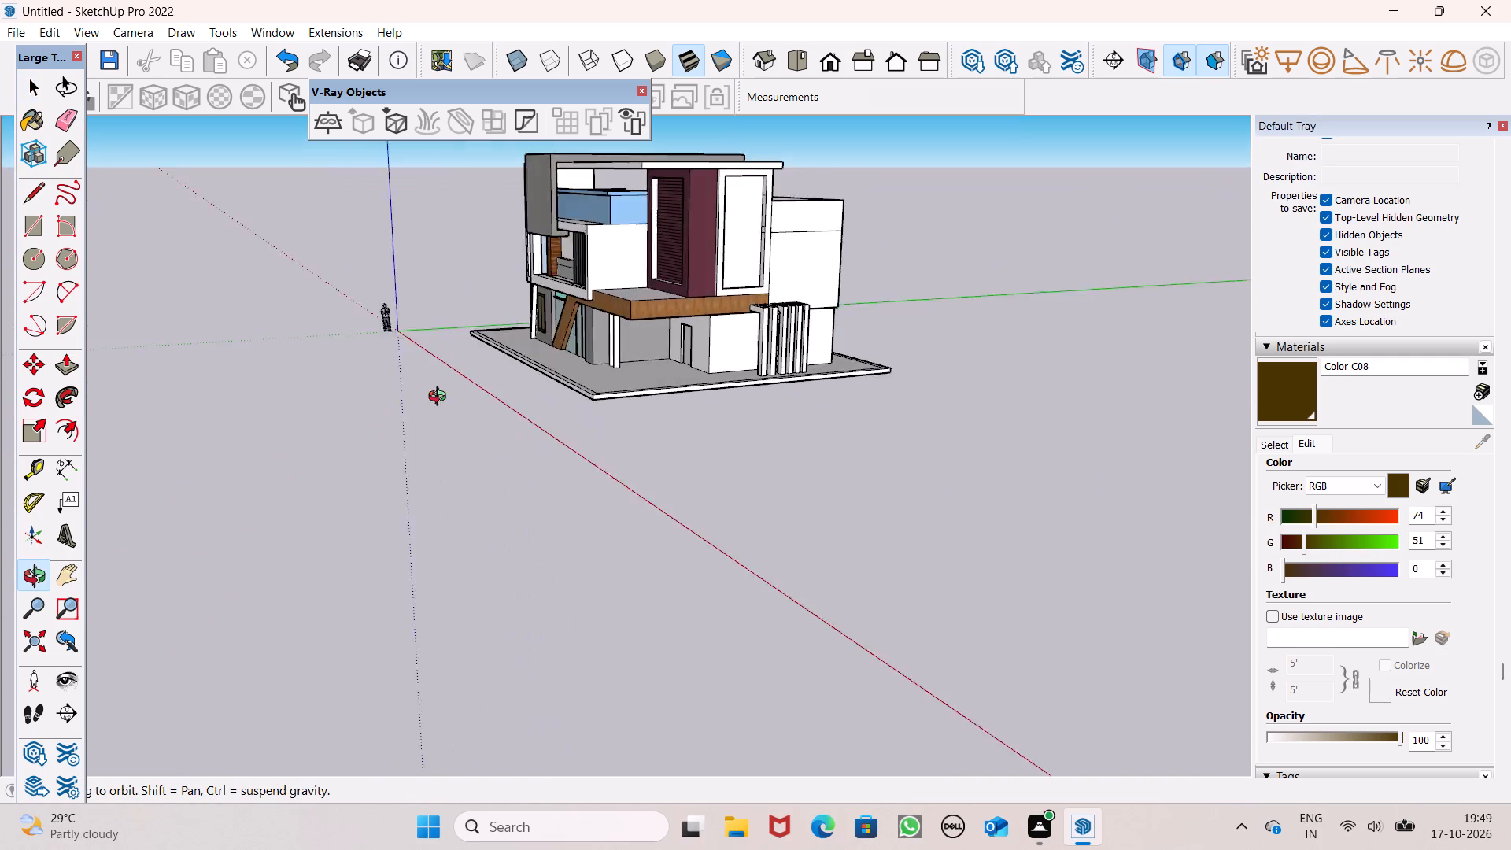
middle_click_drag(441, 398, 844, 369)
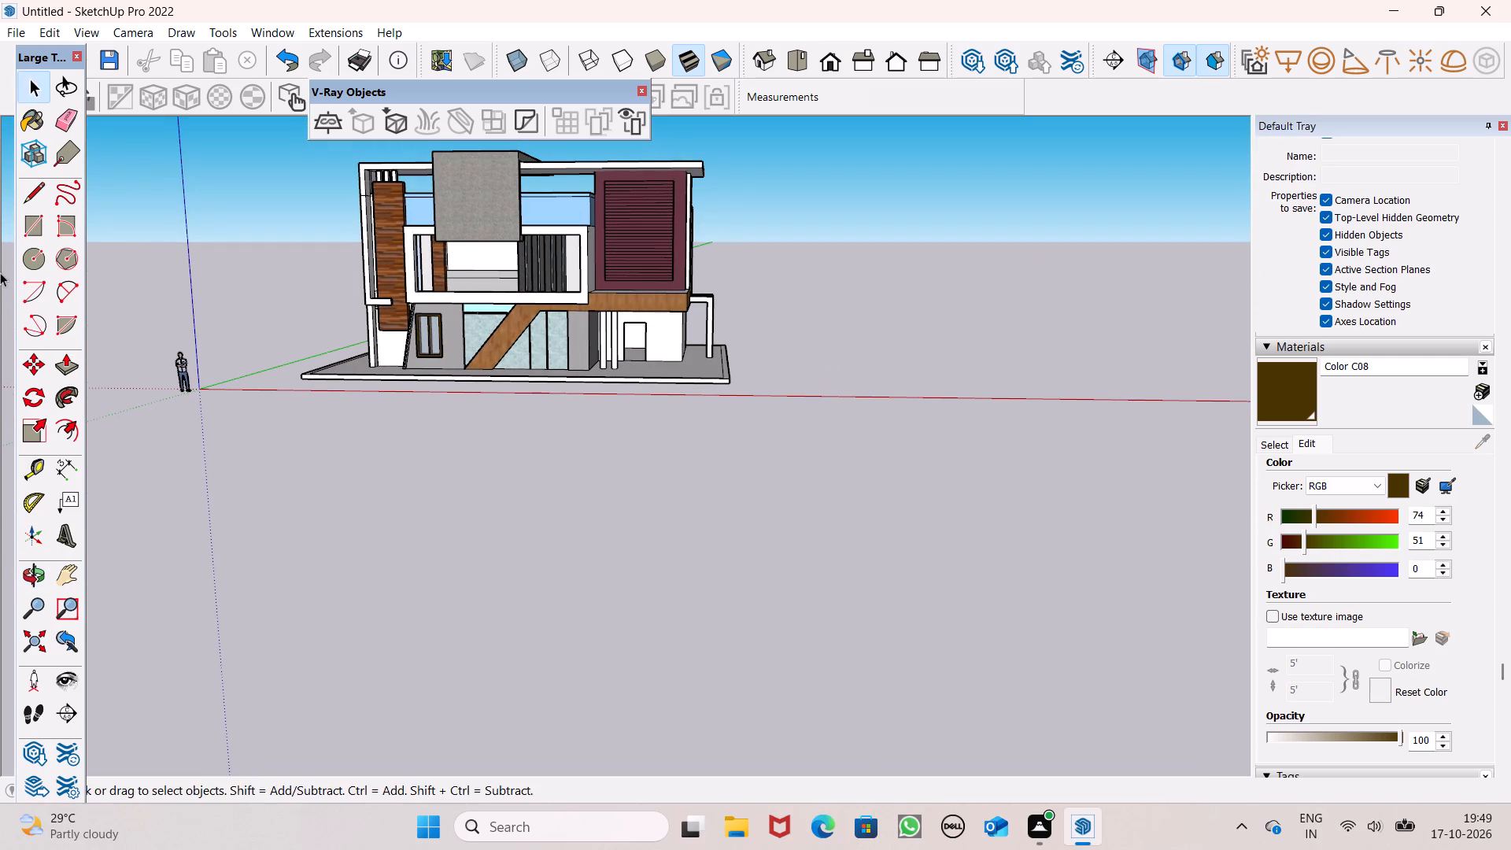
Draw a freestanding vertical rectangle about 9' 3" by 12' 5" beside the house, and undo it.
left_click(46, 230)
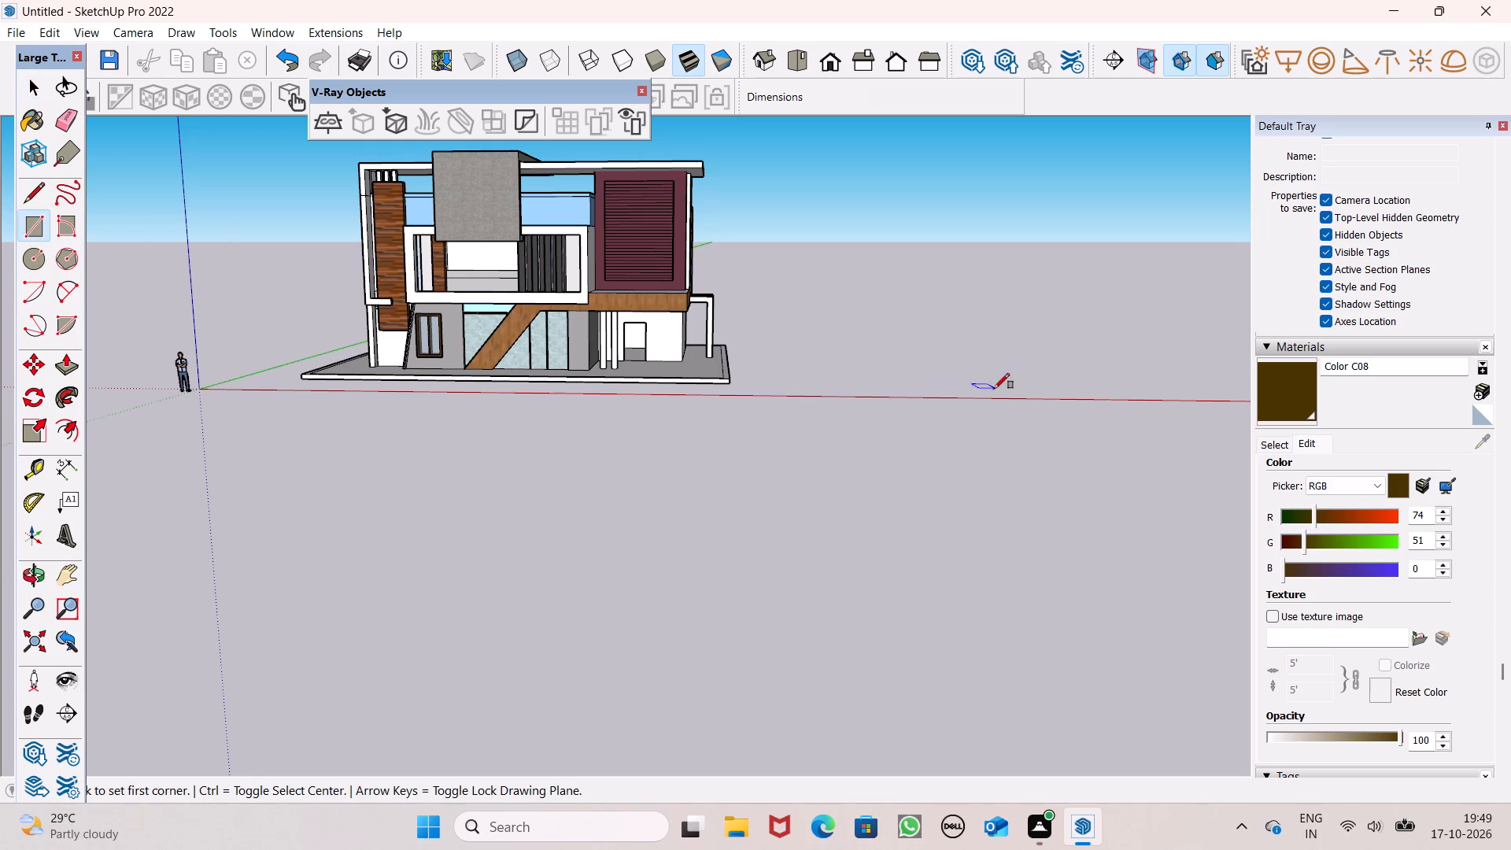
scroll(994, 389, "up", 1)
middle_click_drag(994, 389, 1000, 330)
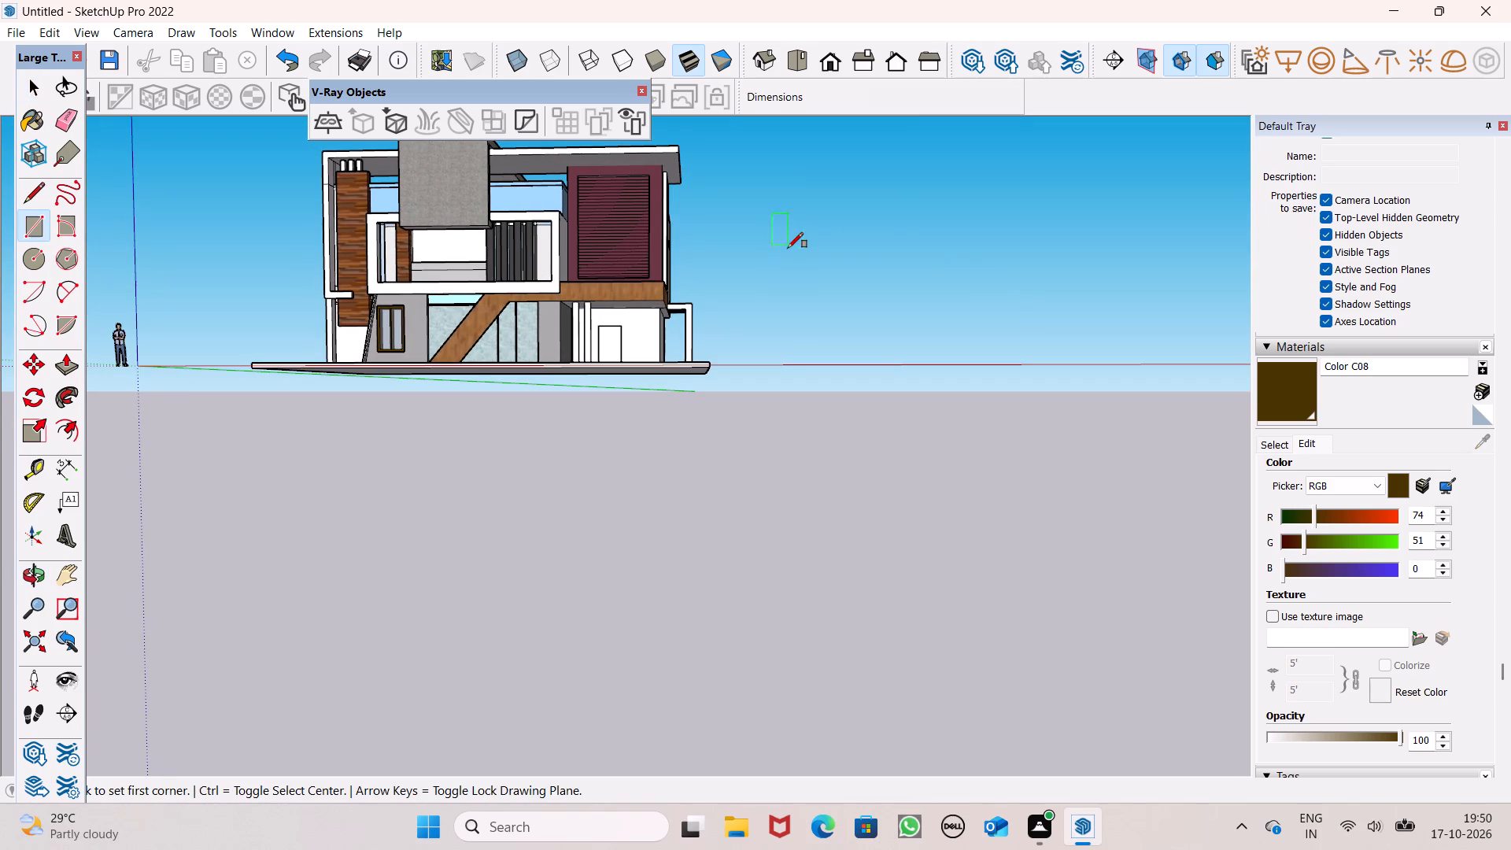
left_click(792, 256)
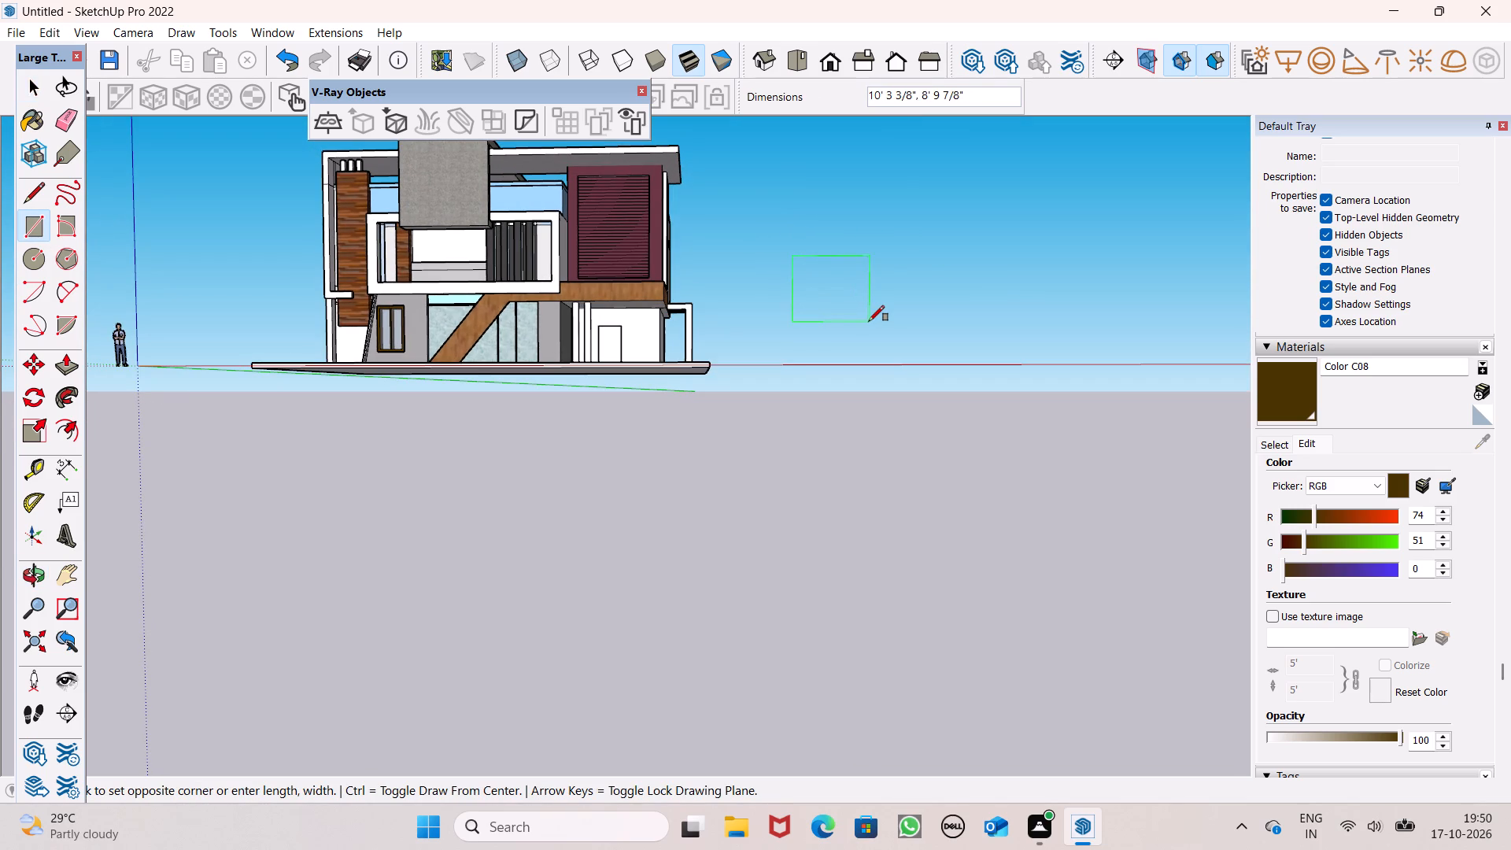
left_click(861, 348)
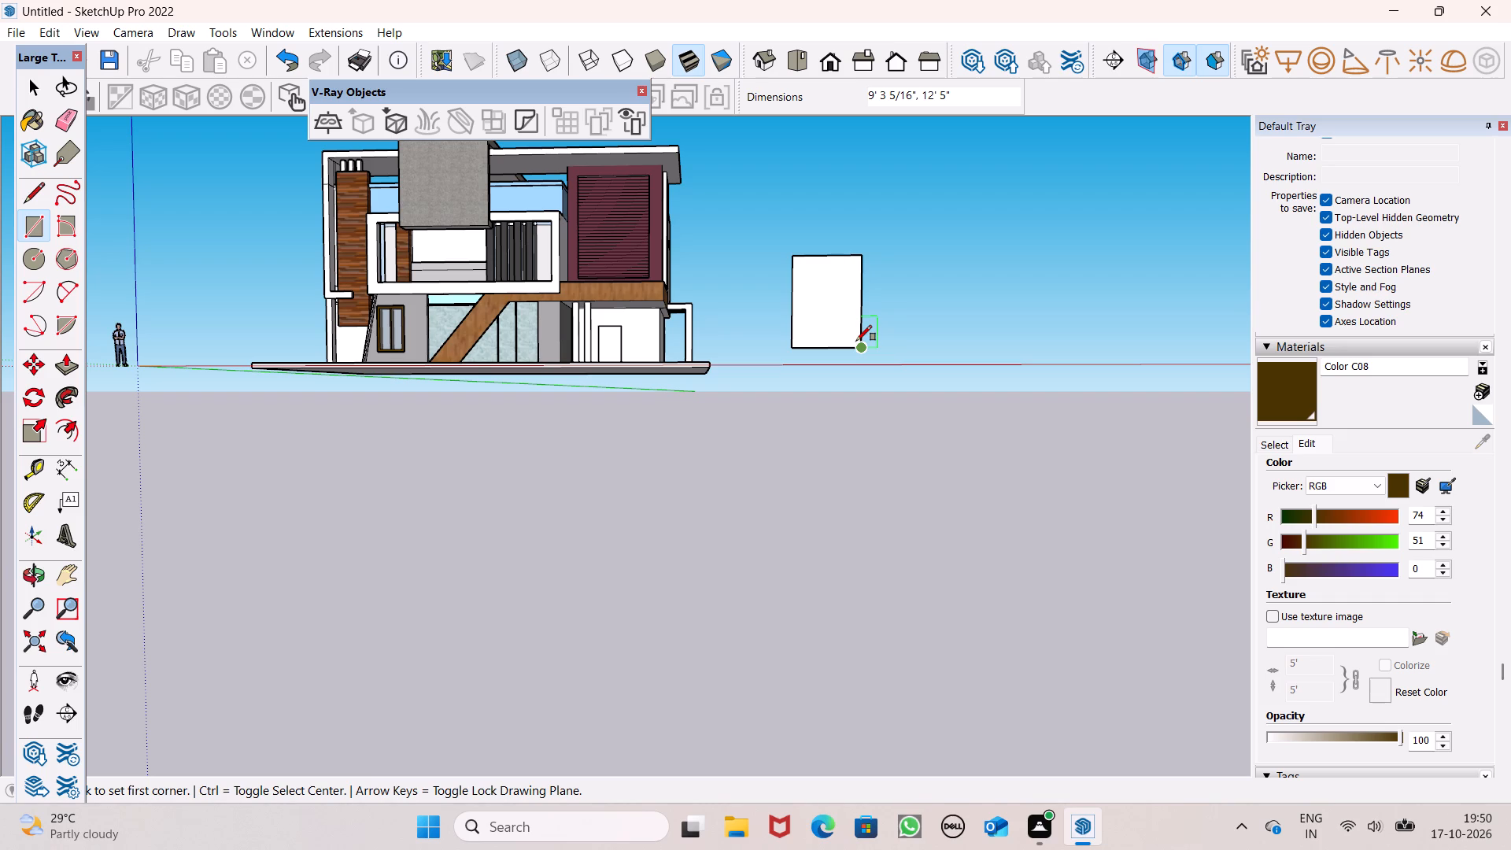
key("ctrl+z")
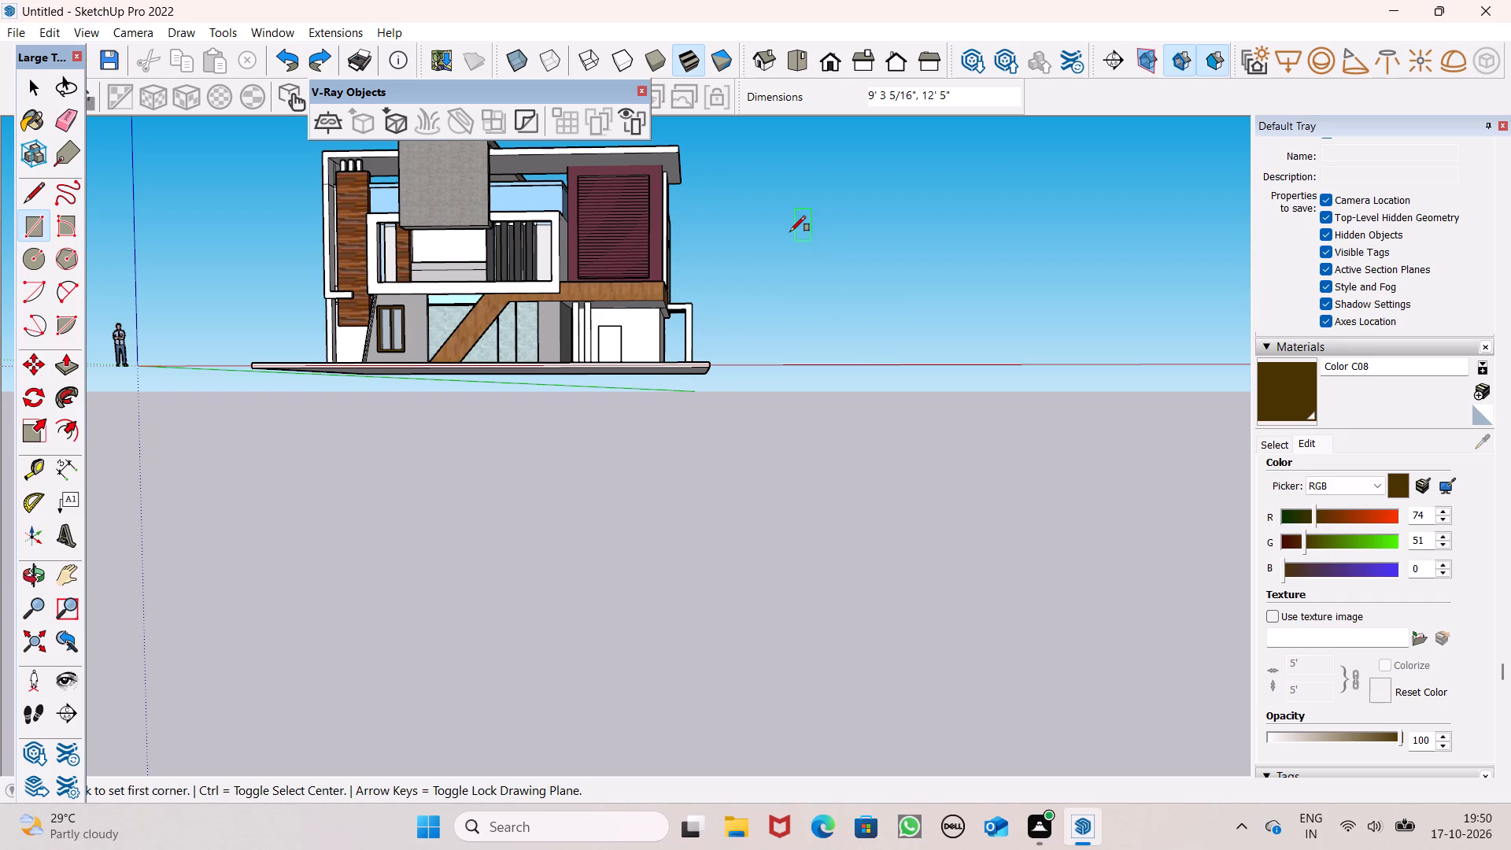
Draw a freestanding vertical rectangle beside the house, about 15' 5" high, with 4'7' entered as its width.
left_click(790, 231)
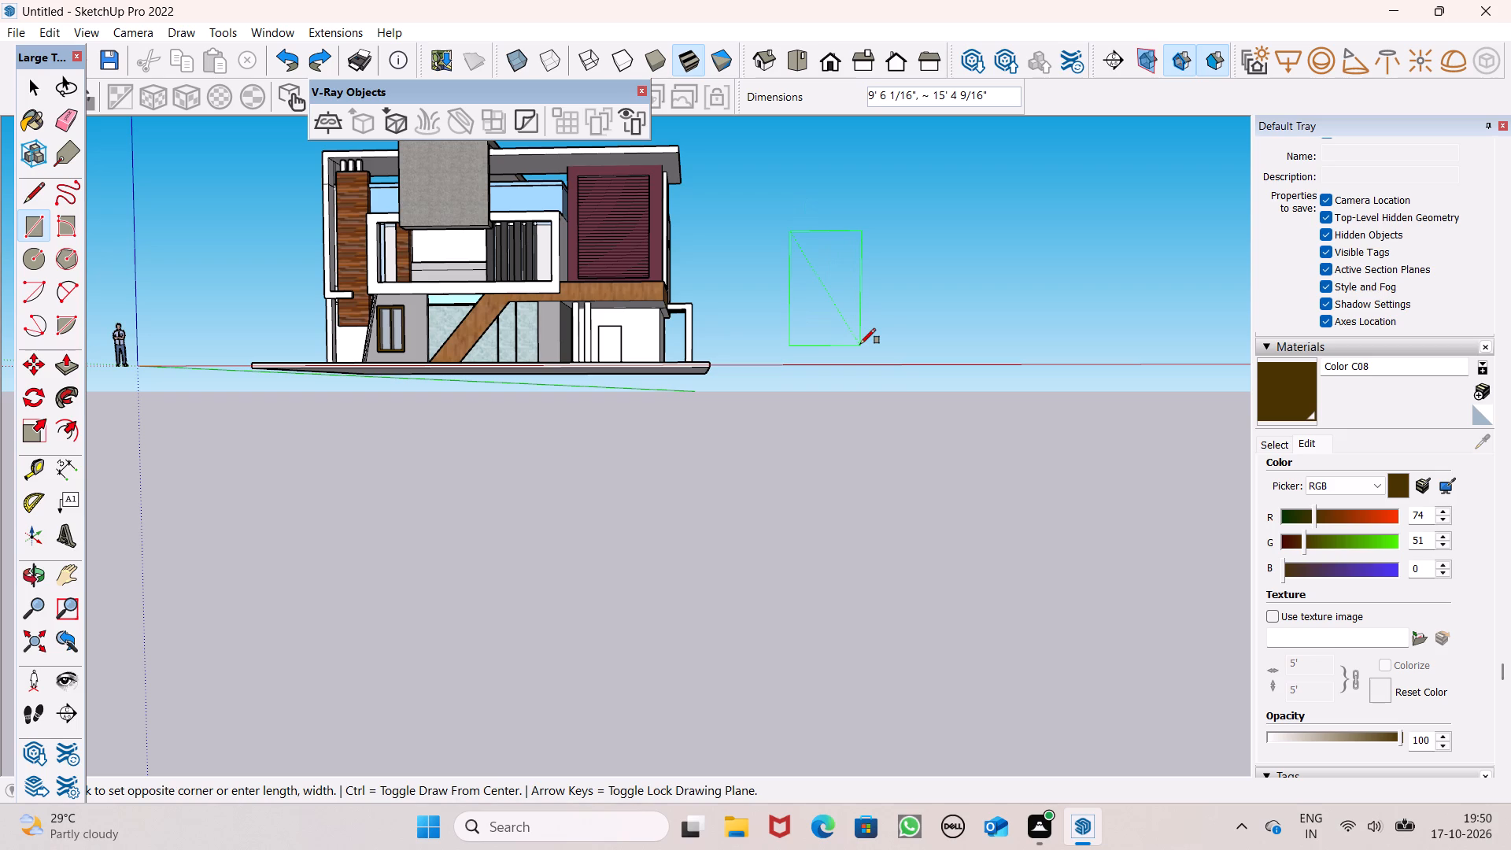
key("4")
type("'7")
type("',")
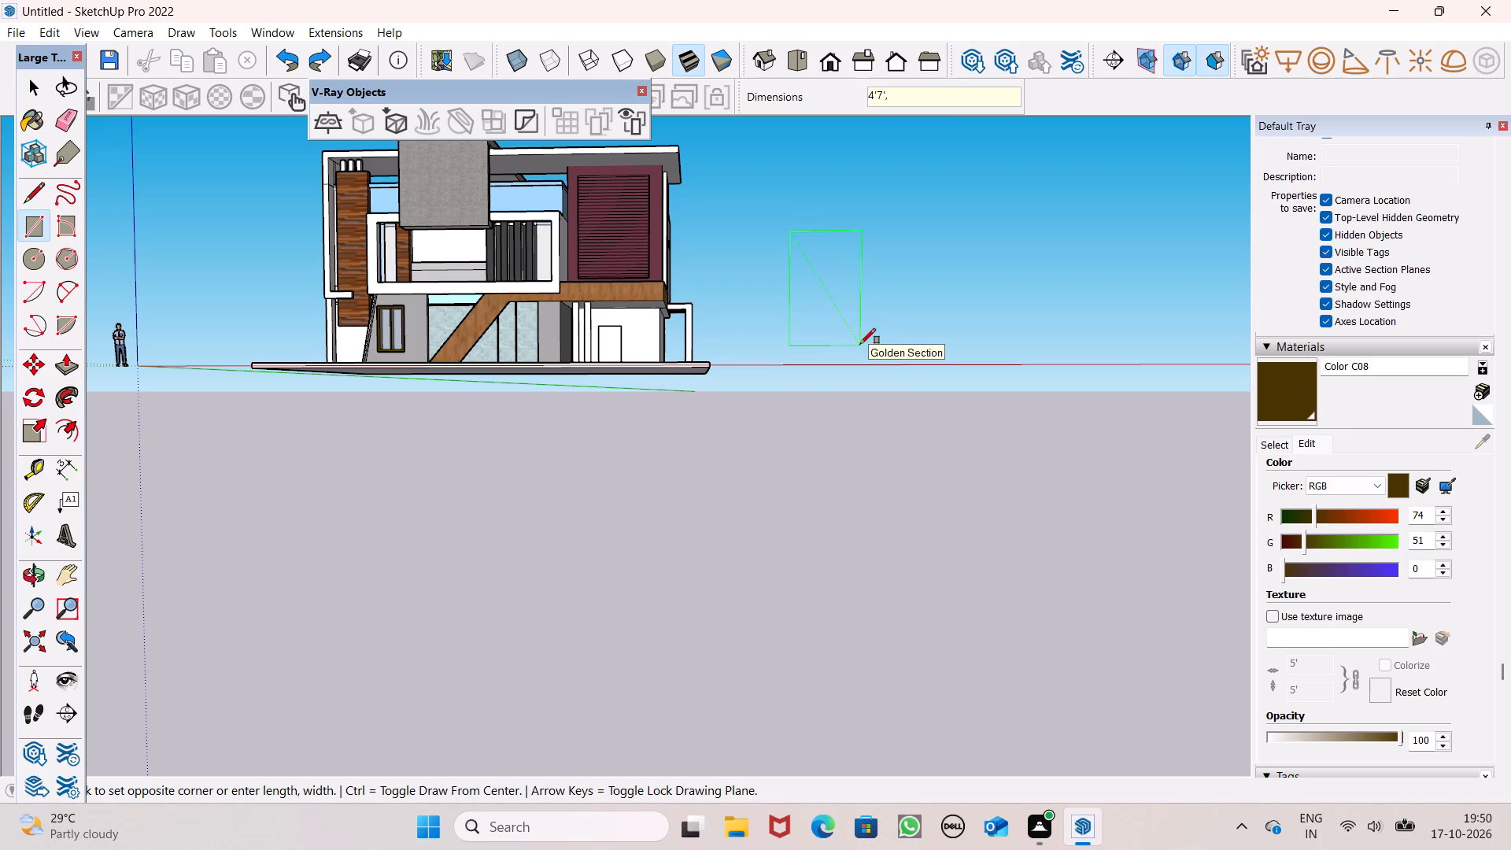
key("Return")
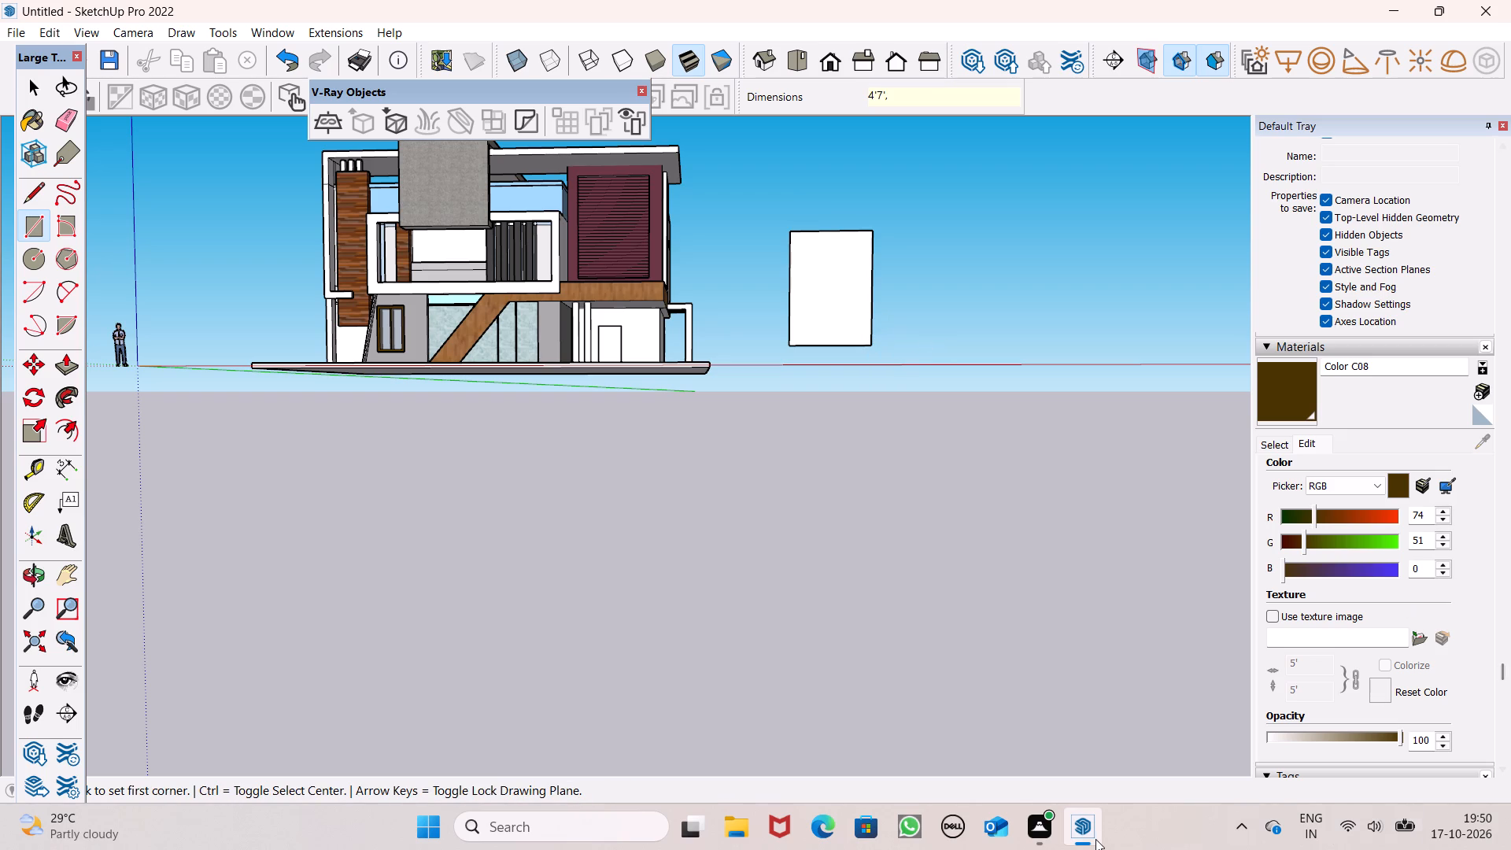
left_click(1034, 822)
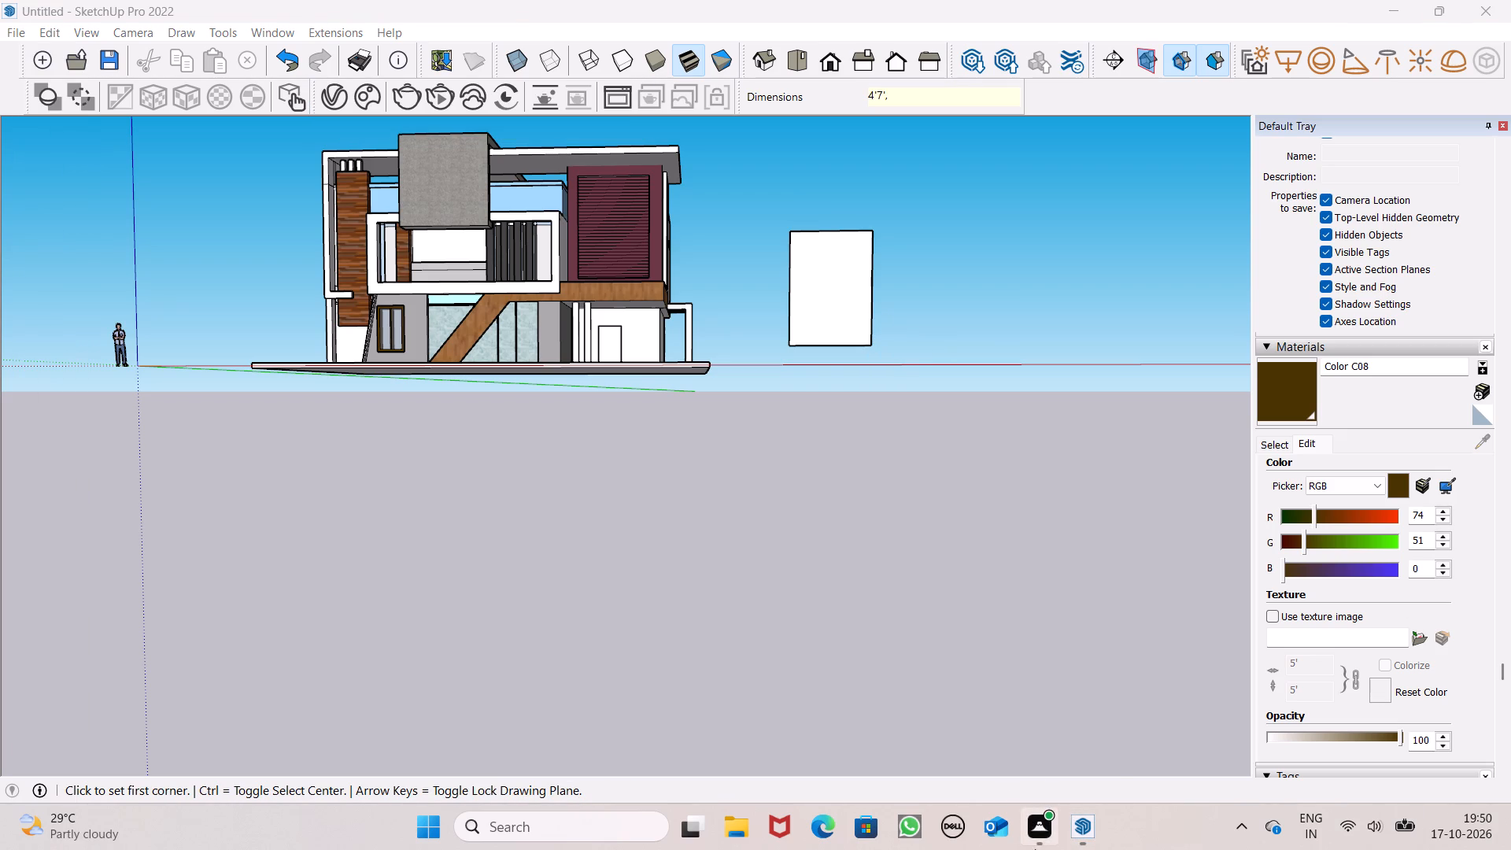
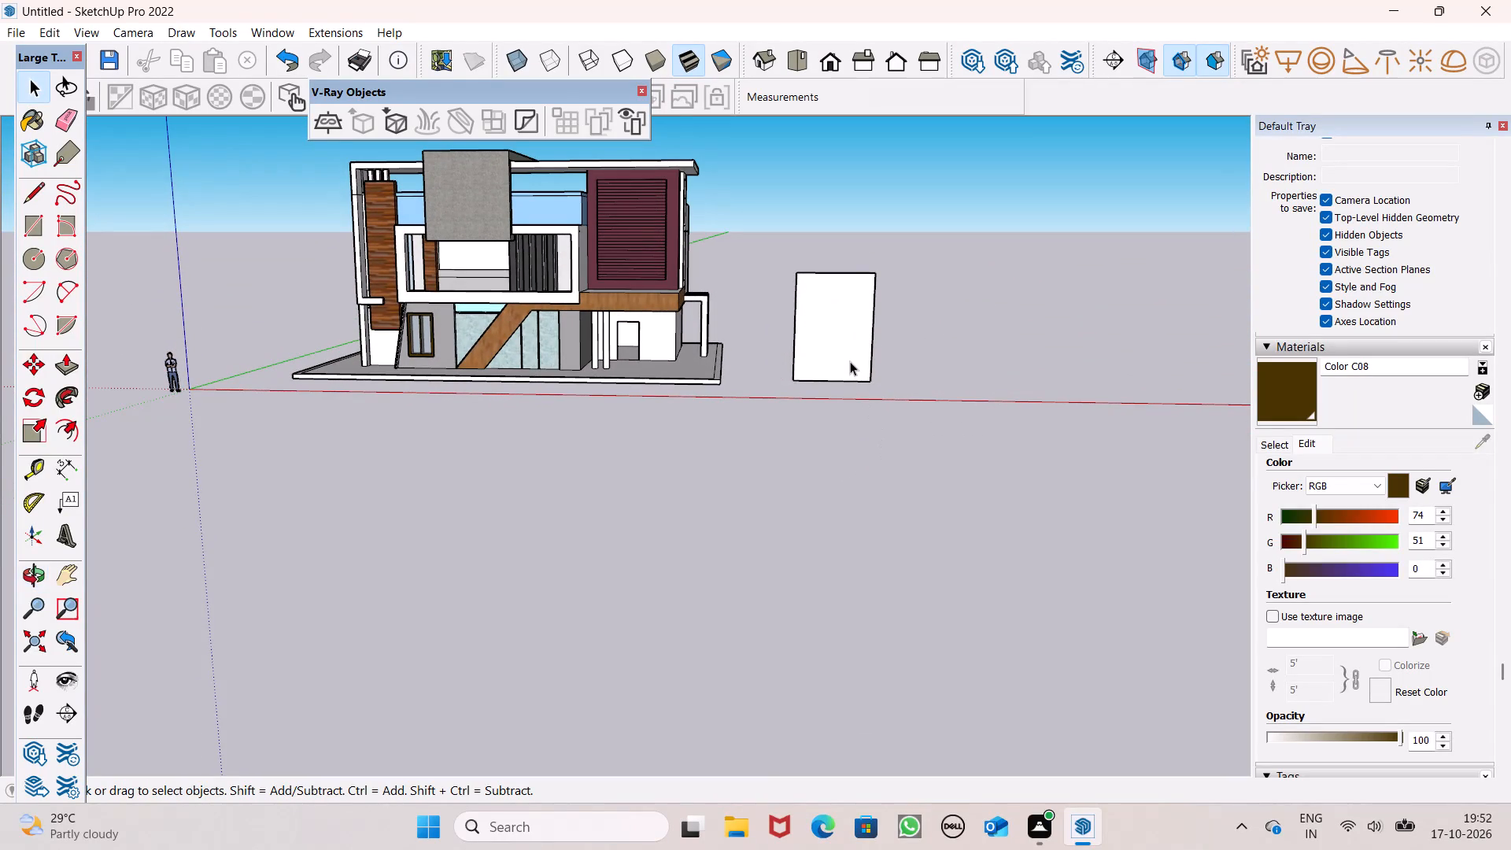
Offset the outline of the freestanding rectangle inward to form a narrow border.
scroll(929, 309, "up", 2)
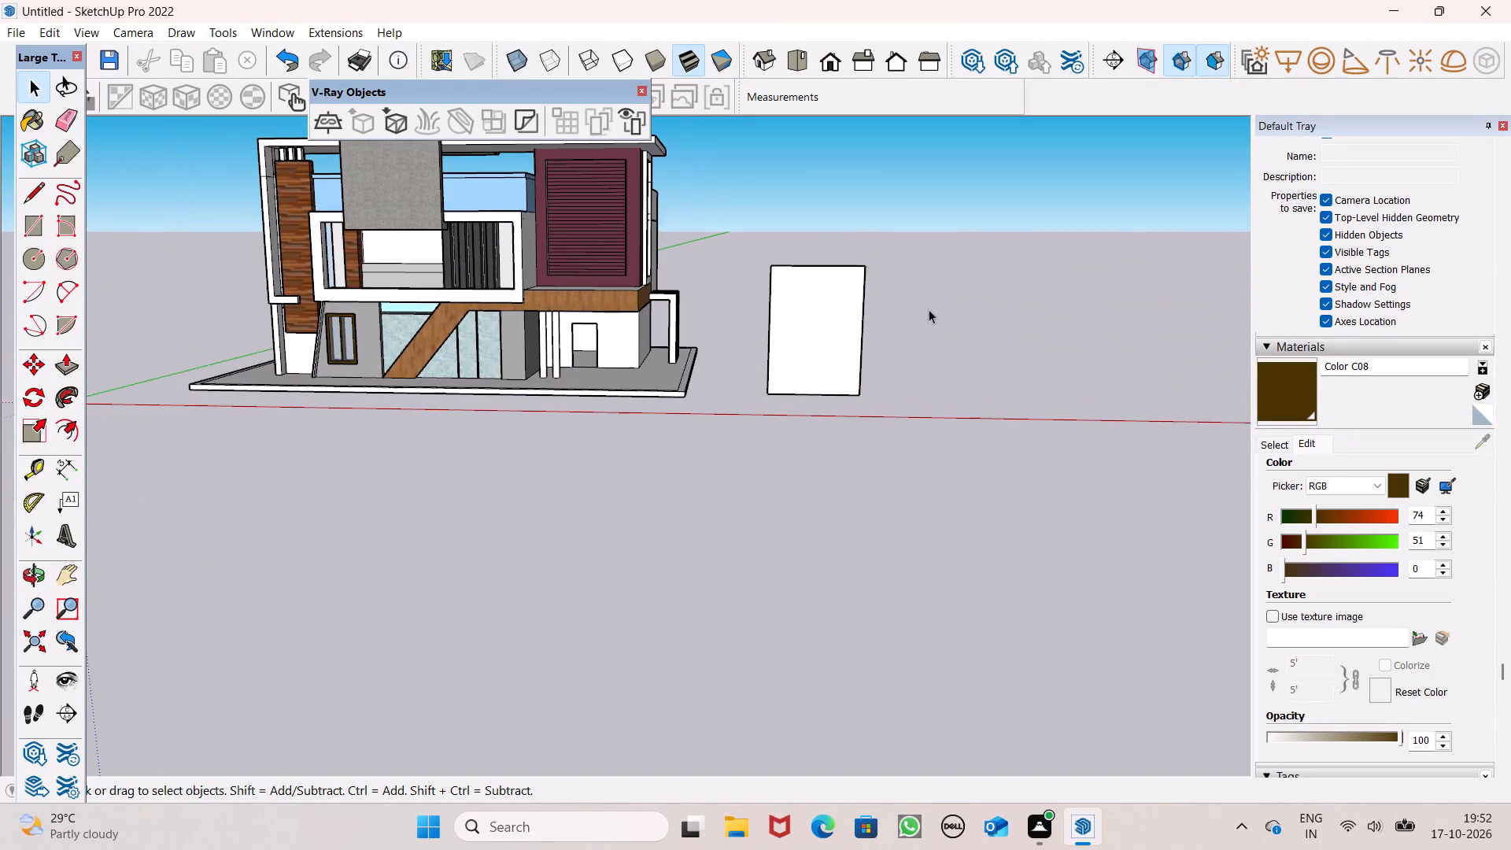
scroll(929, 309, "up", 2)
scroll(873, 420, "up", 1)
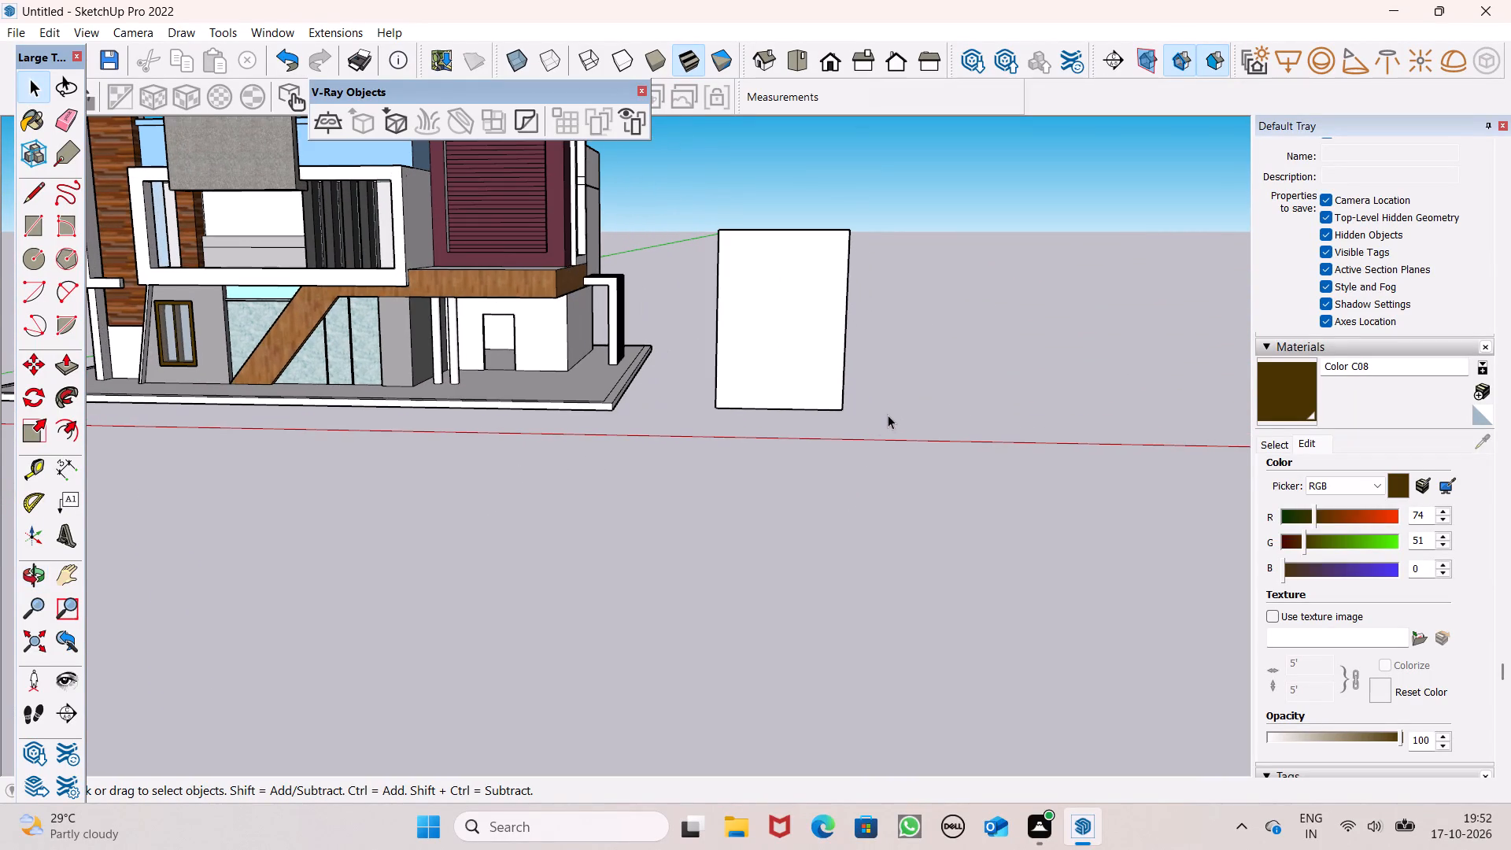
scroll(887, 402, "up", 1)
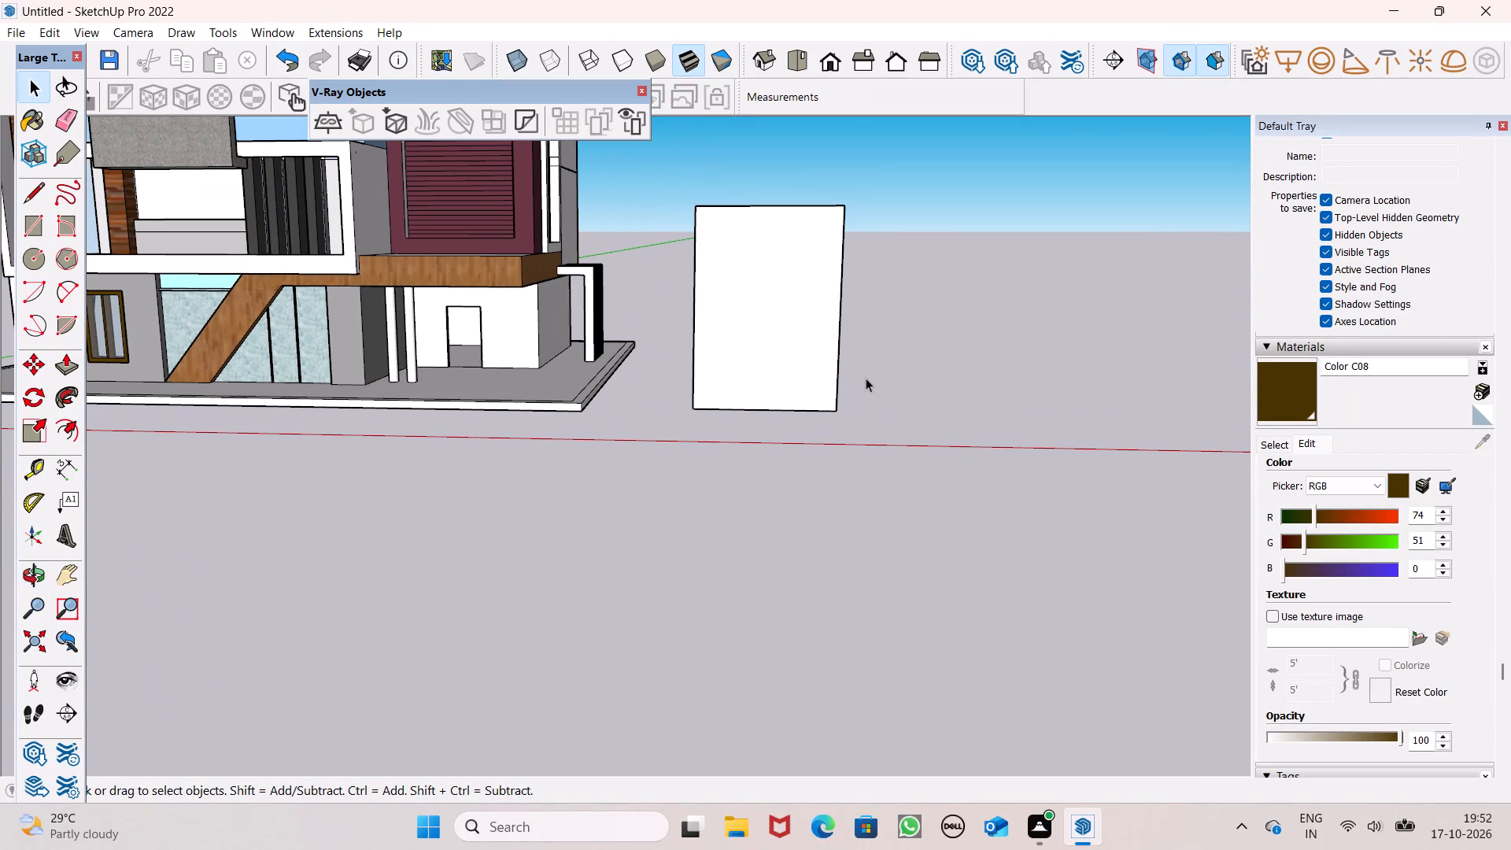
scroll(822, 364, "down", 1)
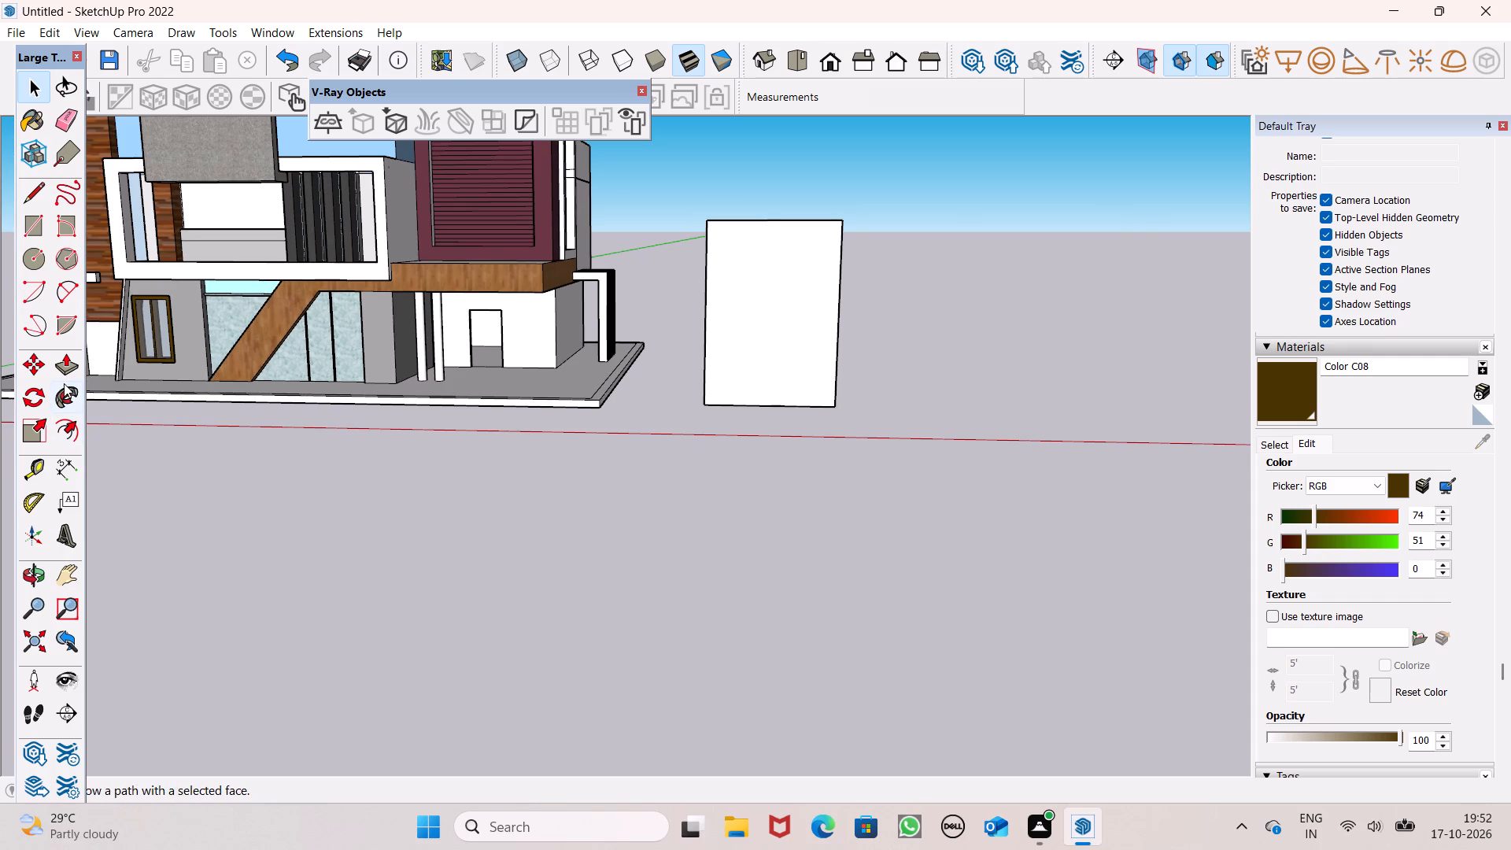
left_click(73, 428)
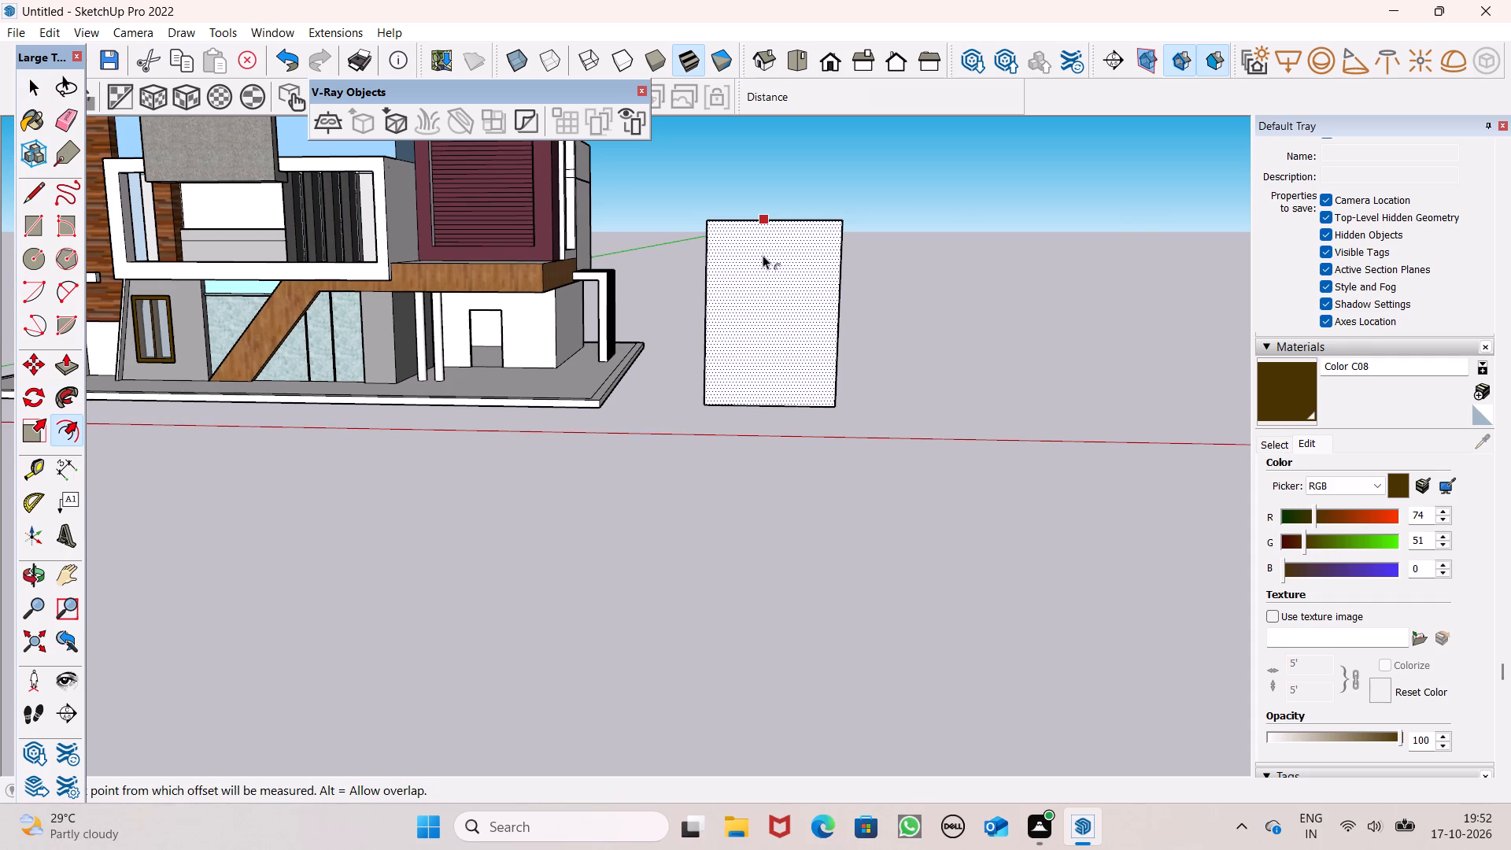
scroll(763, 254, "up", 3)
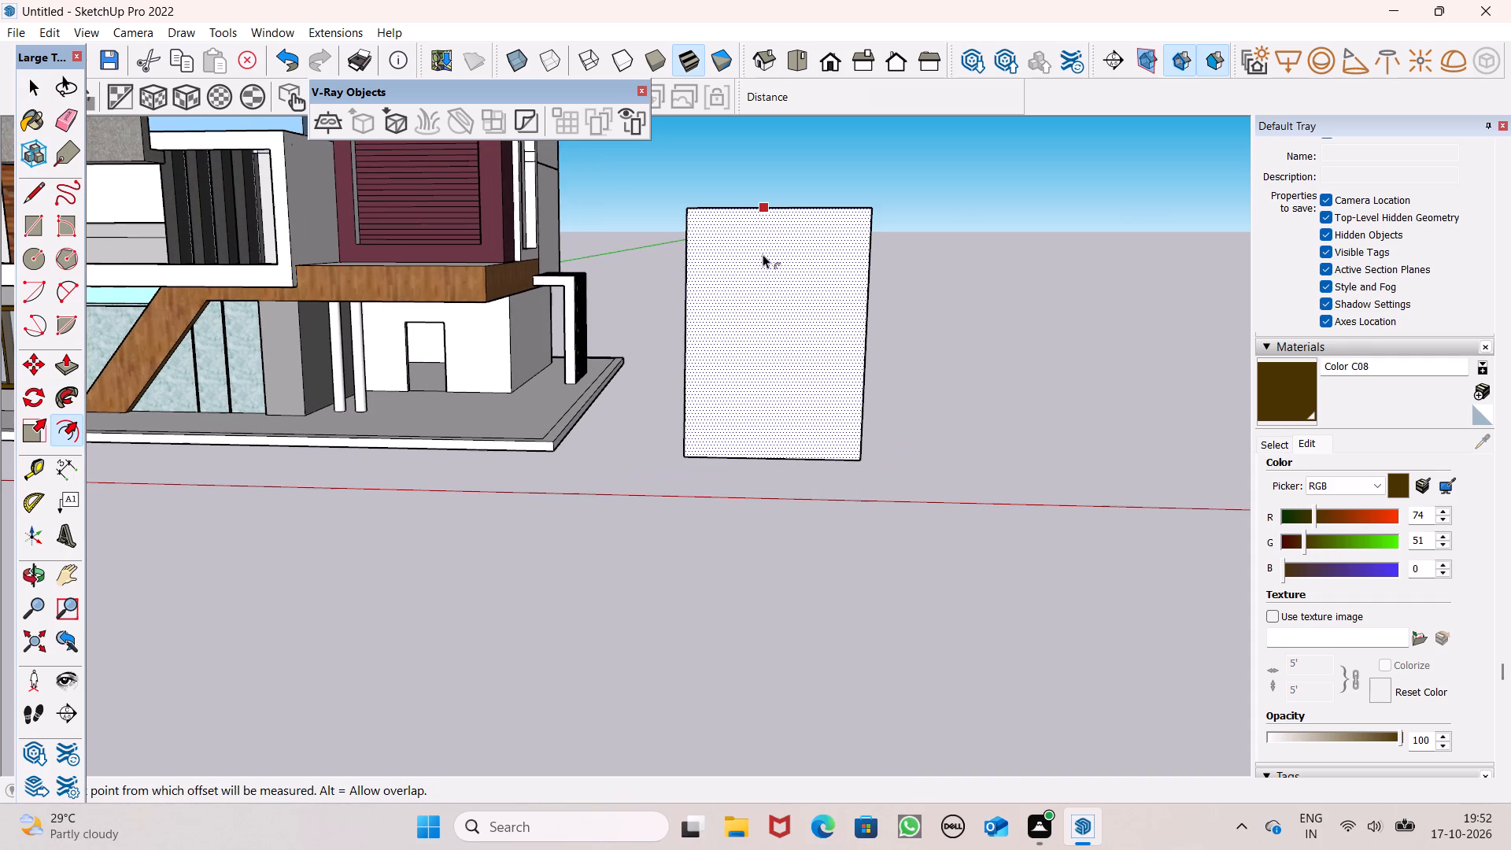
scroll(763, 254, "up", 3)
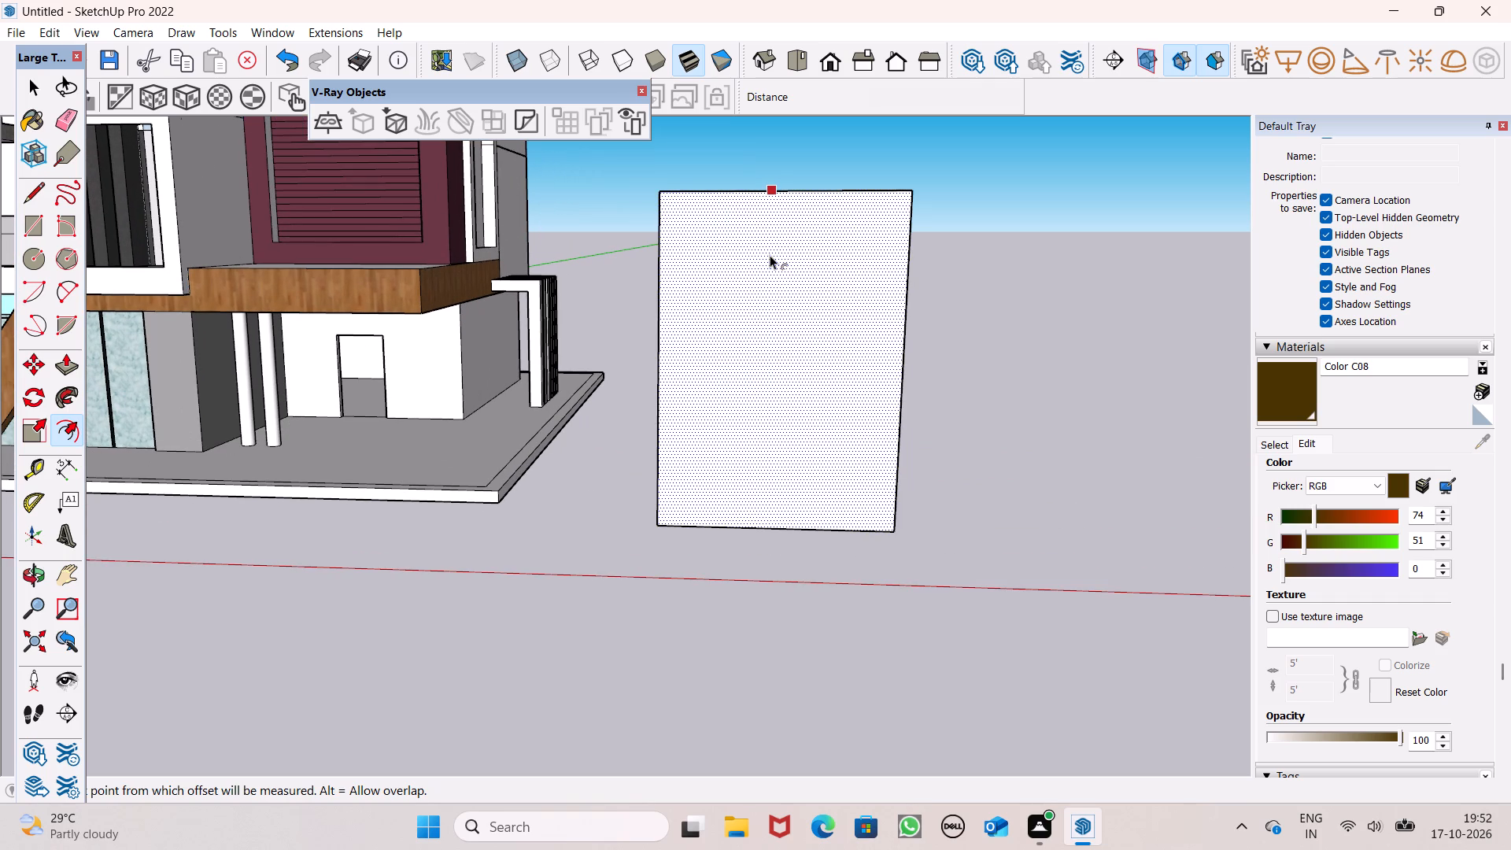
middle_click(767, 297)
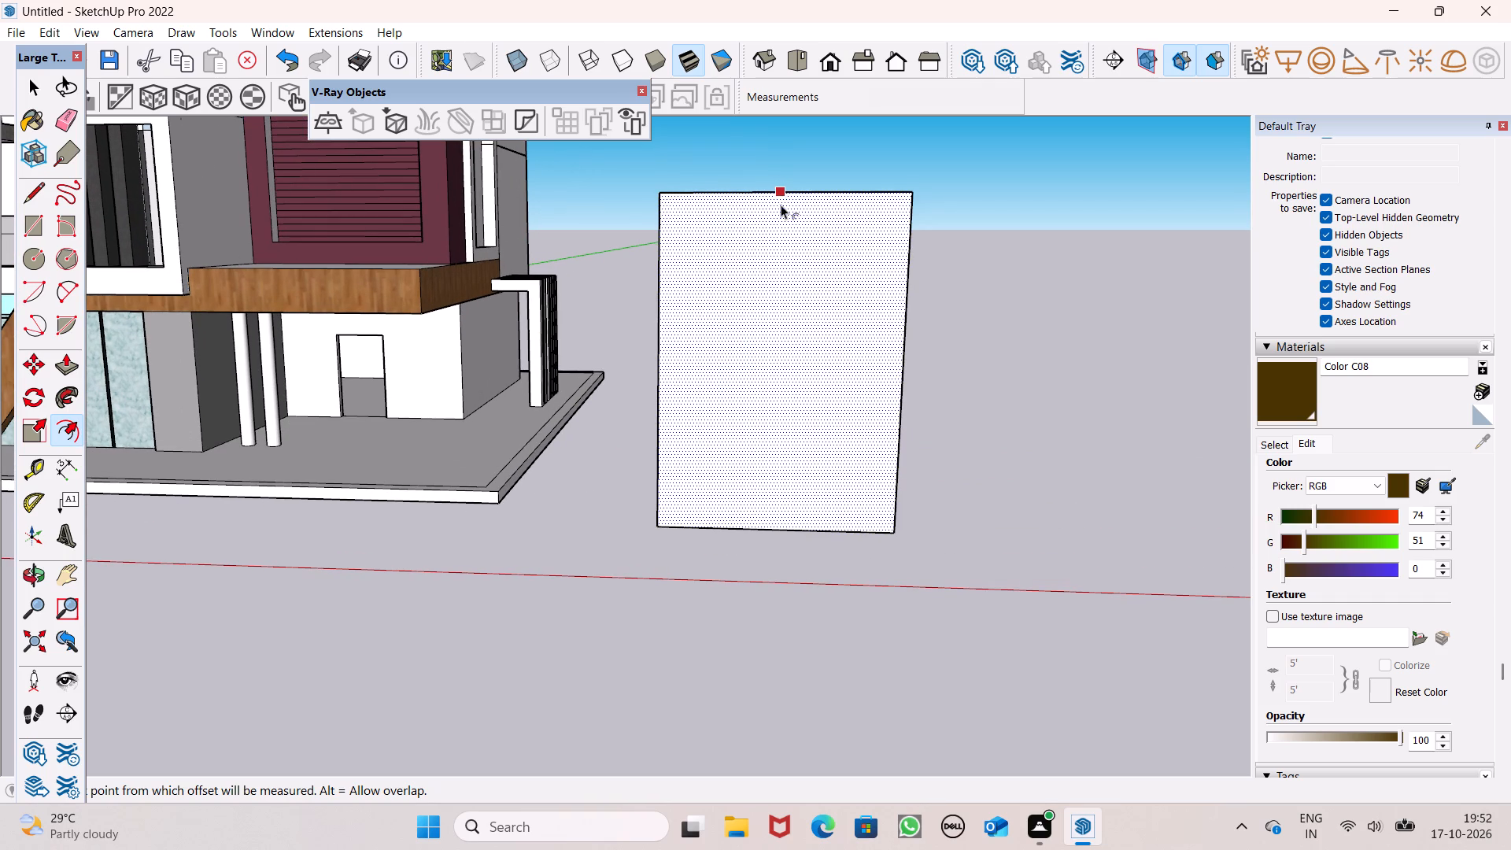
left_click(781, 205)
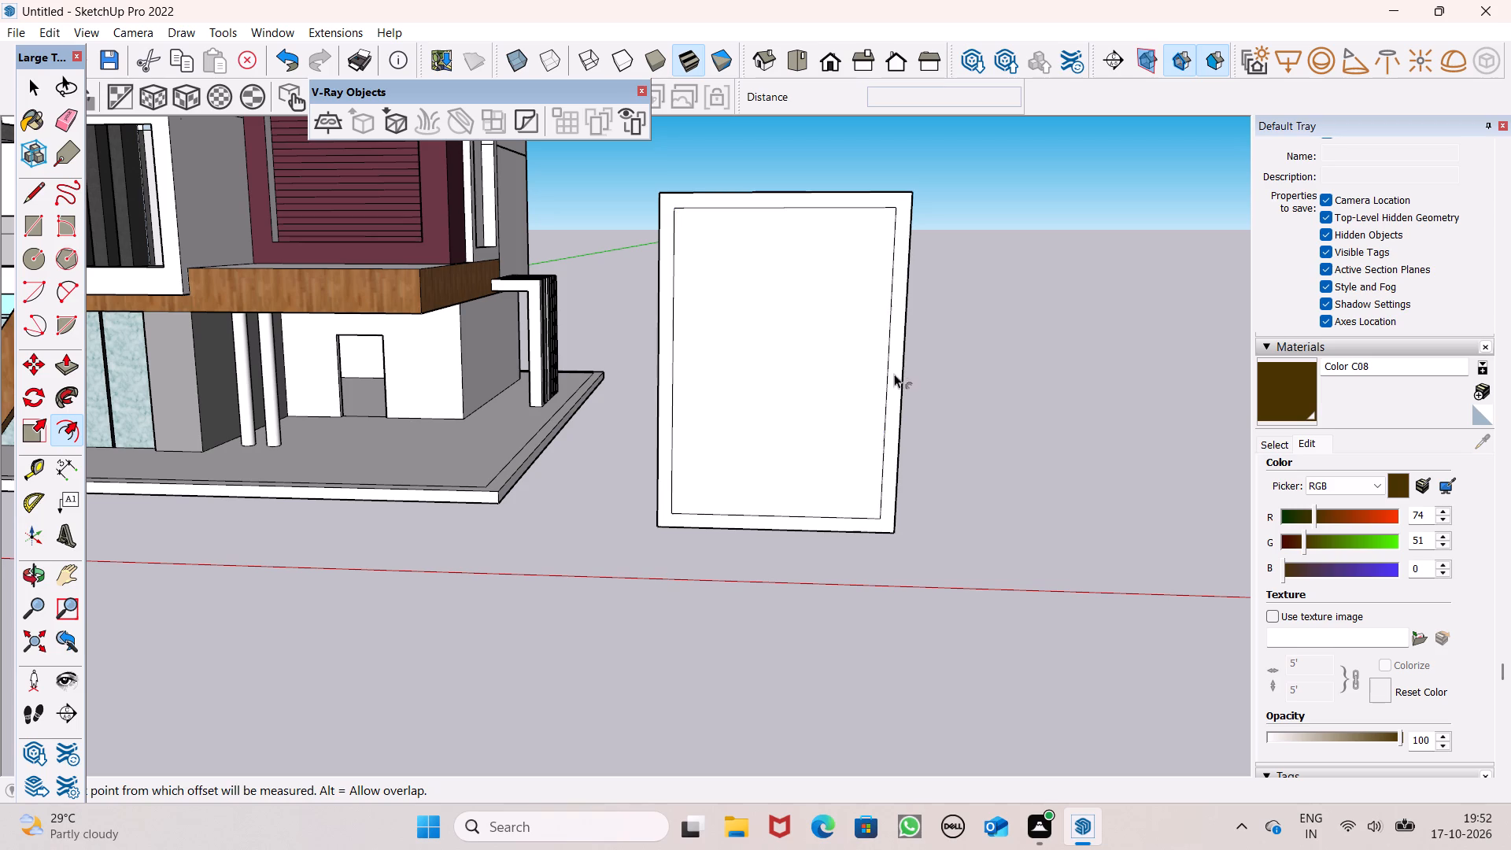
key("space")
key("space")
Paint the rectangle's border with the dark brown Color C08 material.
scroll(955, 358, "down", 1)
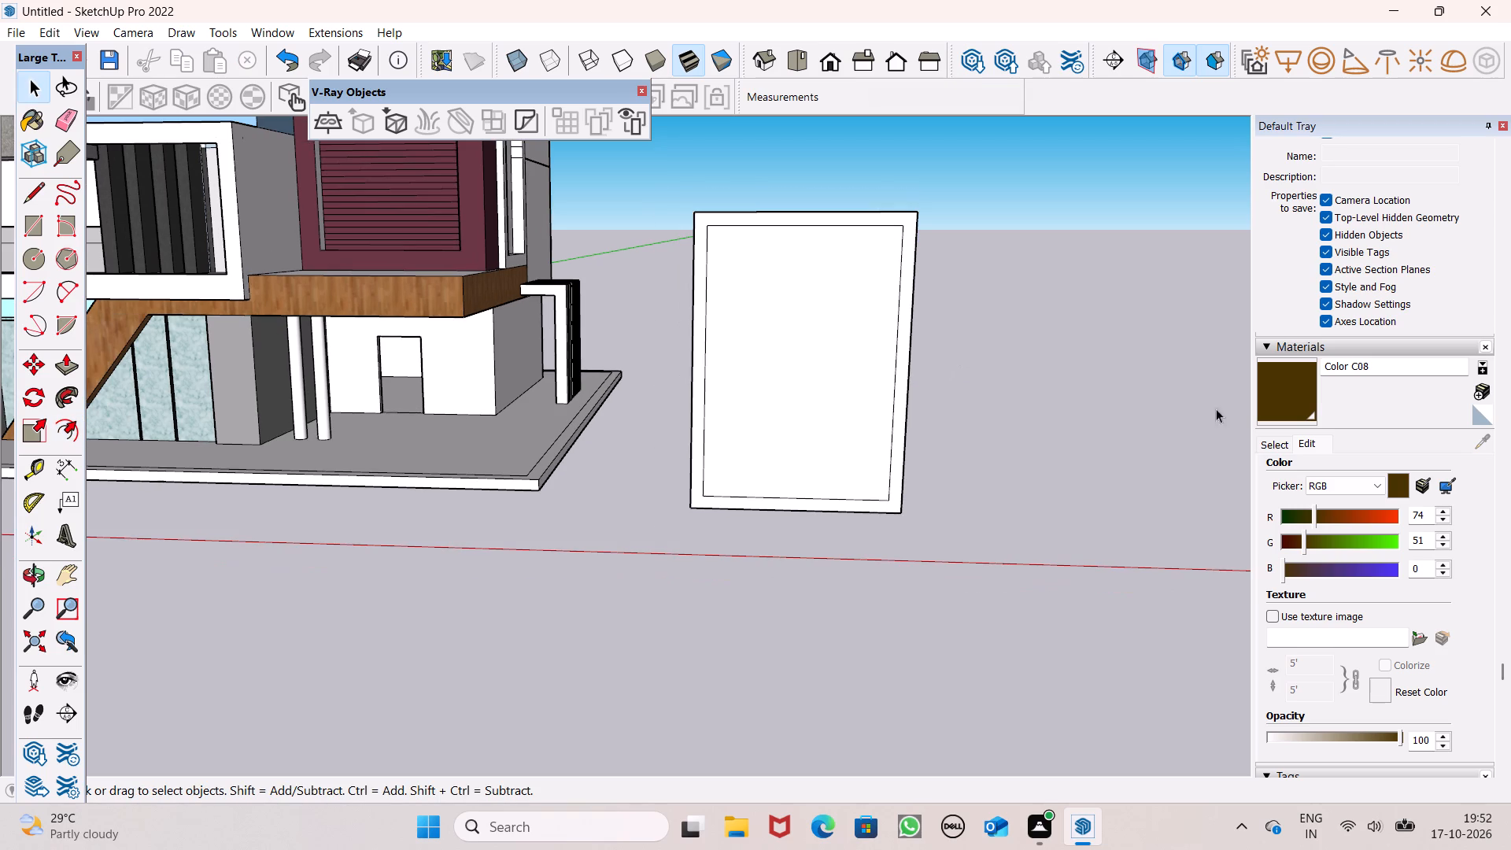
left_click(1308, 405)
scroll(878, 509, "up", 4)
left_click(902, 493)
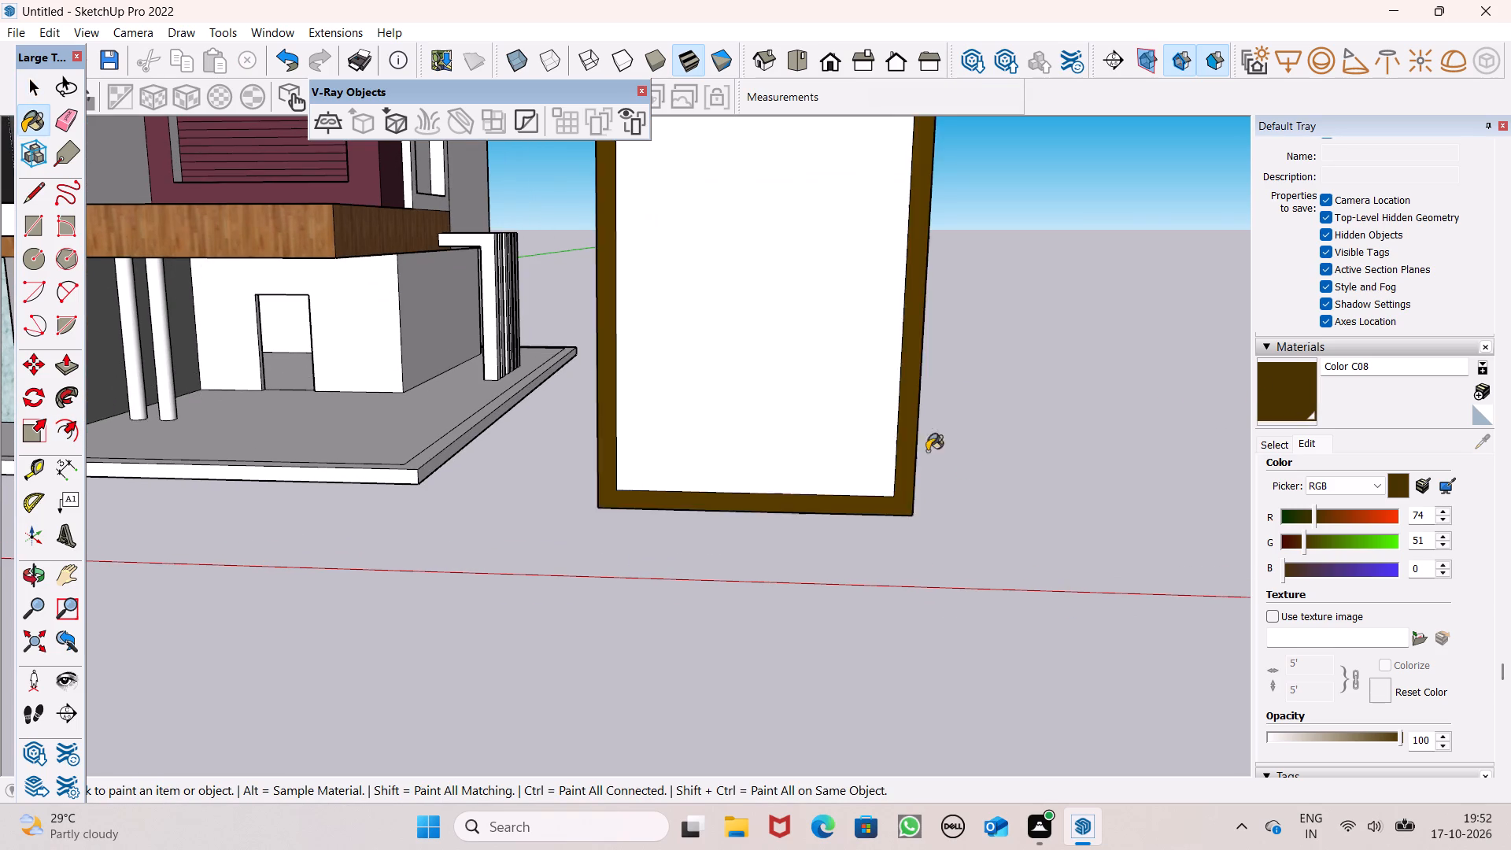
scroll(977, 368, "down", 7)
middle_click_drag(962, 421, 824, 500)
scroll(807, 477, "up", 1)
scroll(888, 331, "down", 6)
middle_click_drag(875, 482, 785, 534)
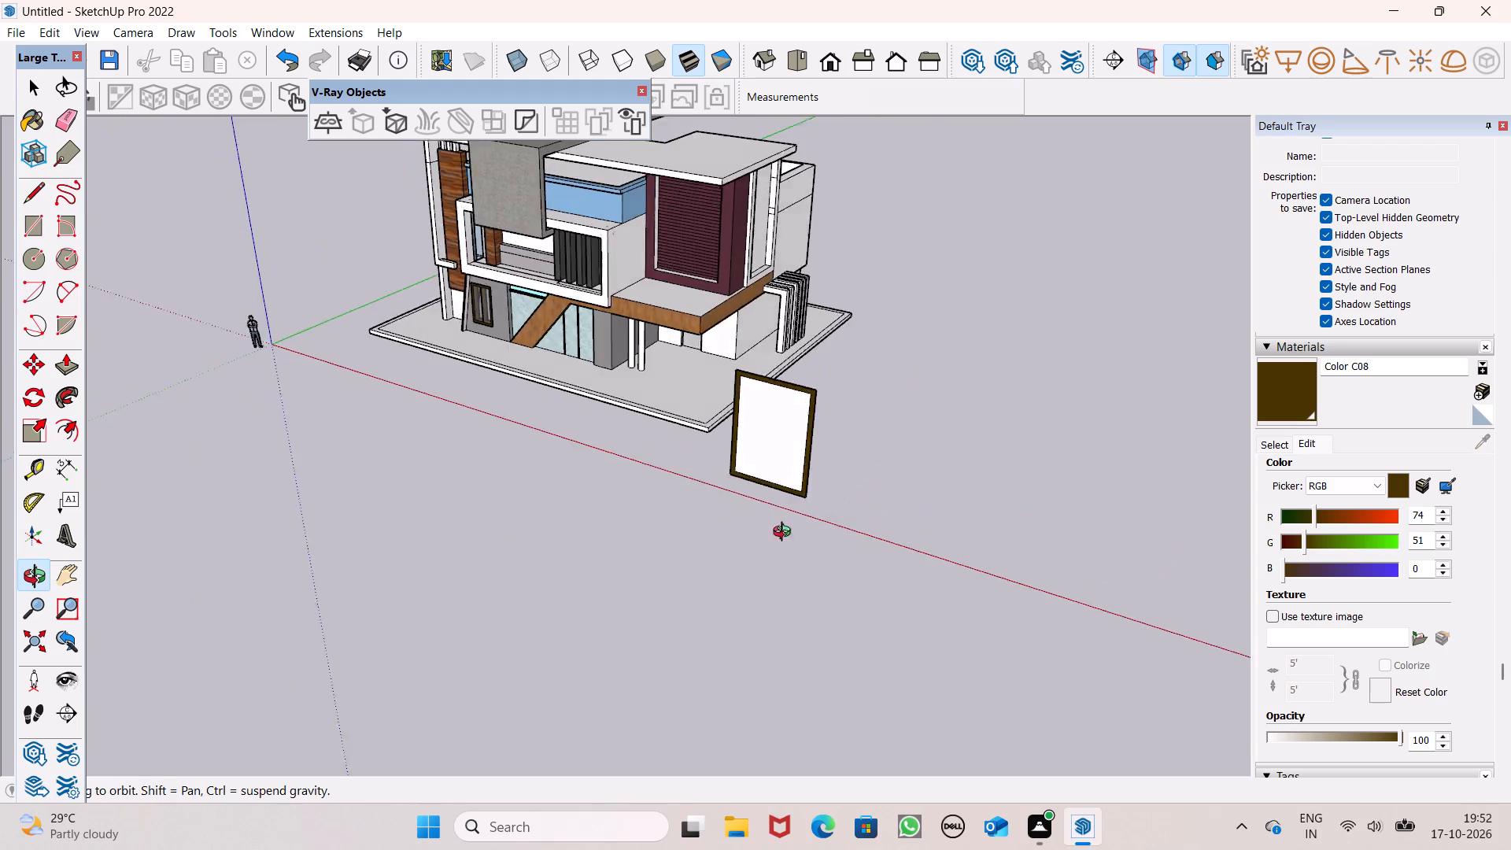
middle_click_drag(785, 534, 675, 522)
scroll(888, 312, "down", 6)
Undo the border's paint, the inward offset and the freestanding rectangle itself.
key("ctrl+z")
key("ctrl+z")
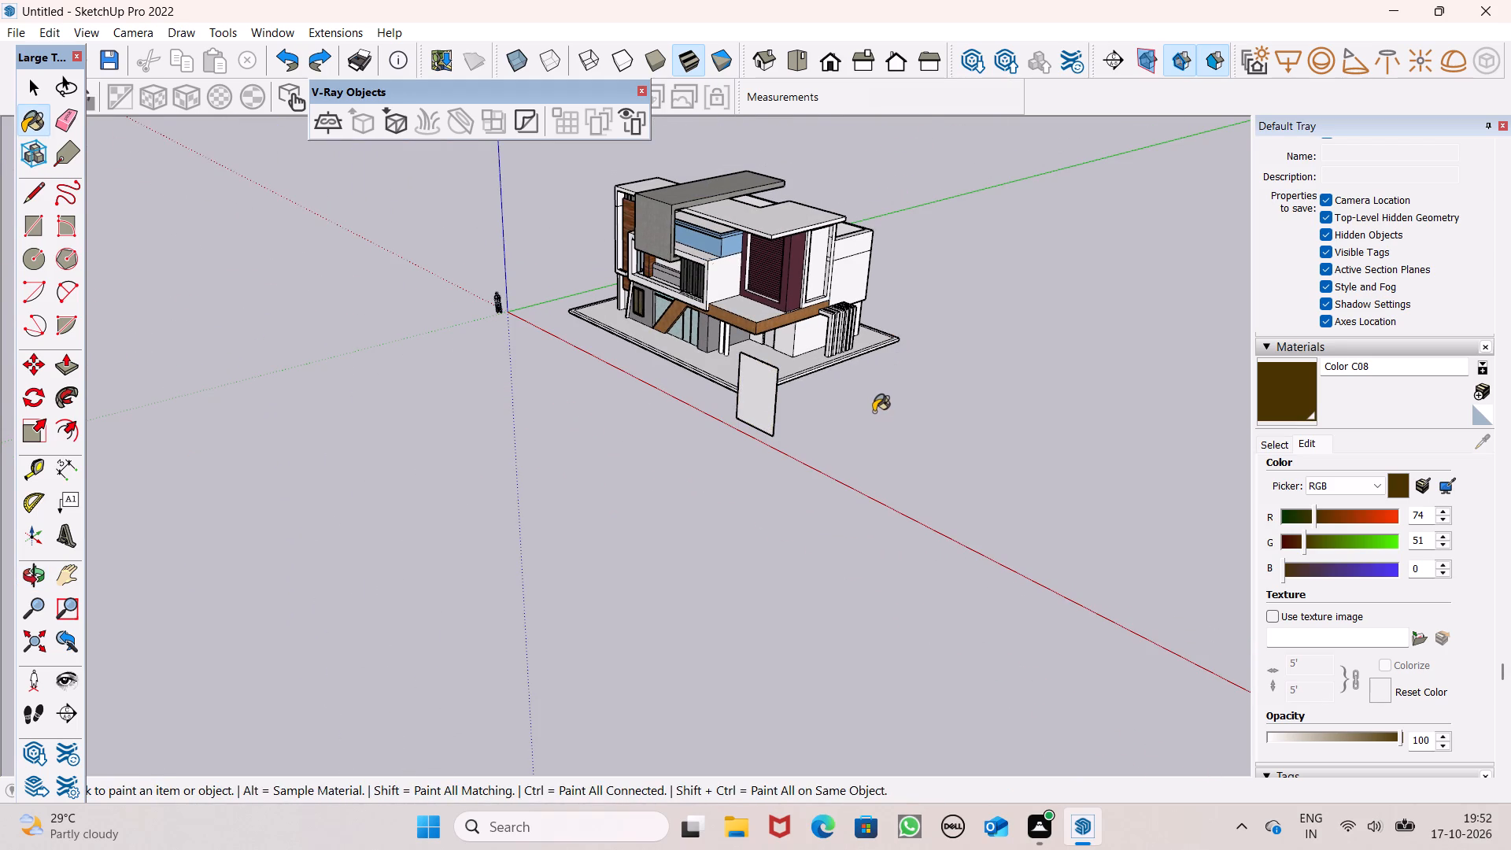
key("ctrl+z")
Draw a freestanding vertical rectangle 4' wide by 7' high beside the house.
middle_click_drag(869, 412, 1126, 261)
key("space")
scroll(802, 349, "down", 1)
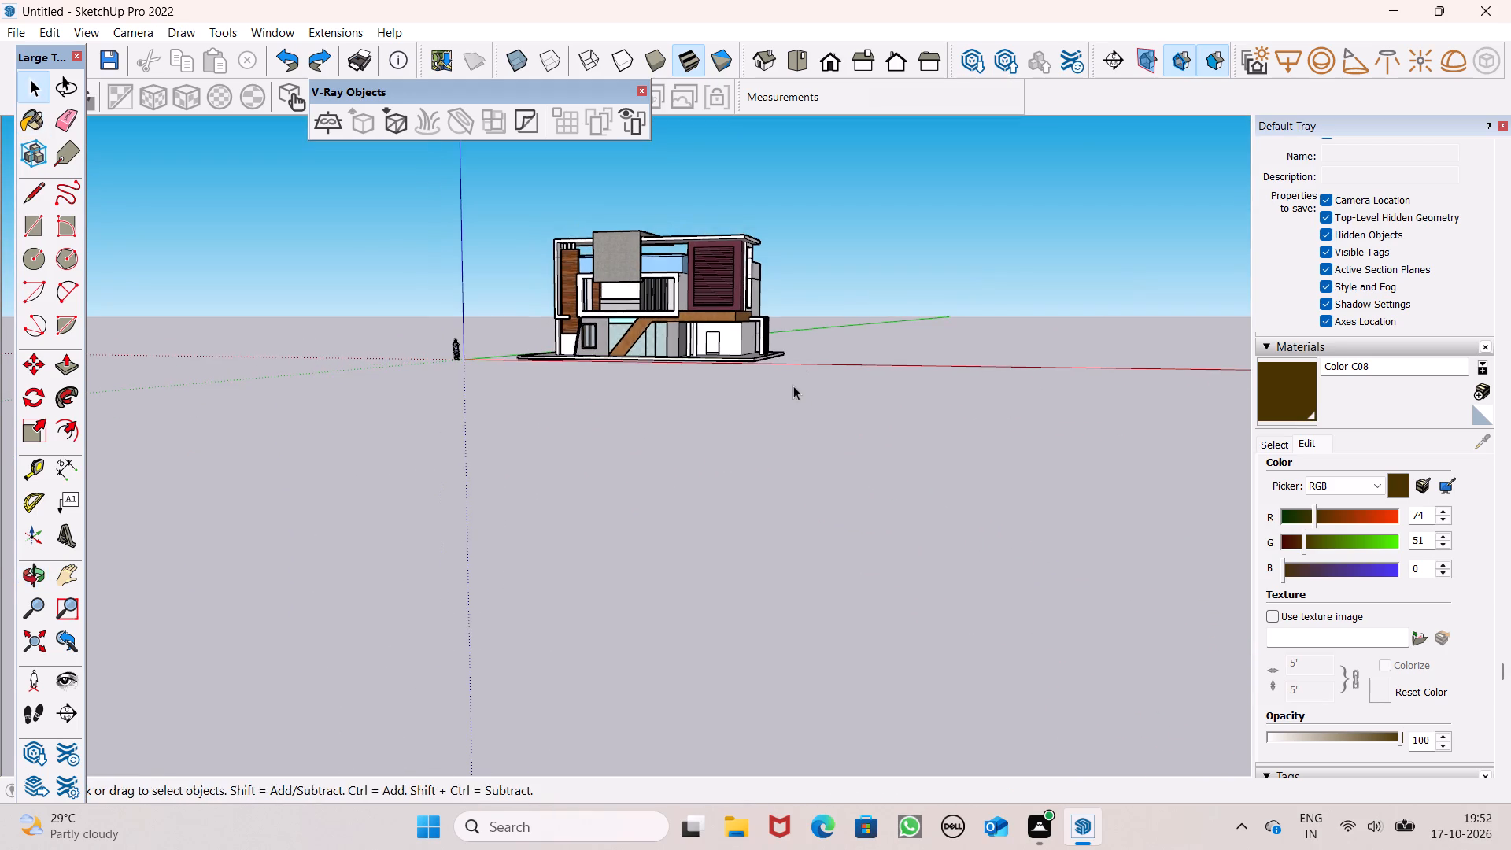
middle_click_drag(791, 388, 914, 399)
scroll(911, 349, "up", 7)
middle_click_drag(892, 346, 866, 334)
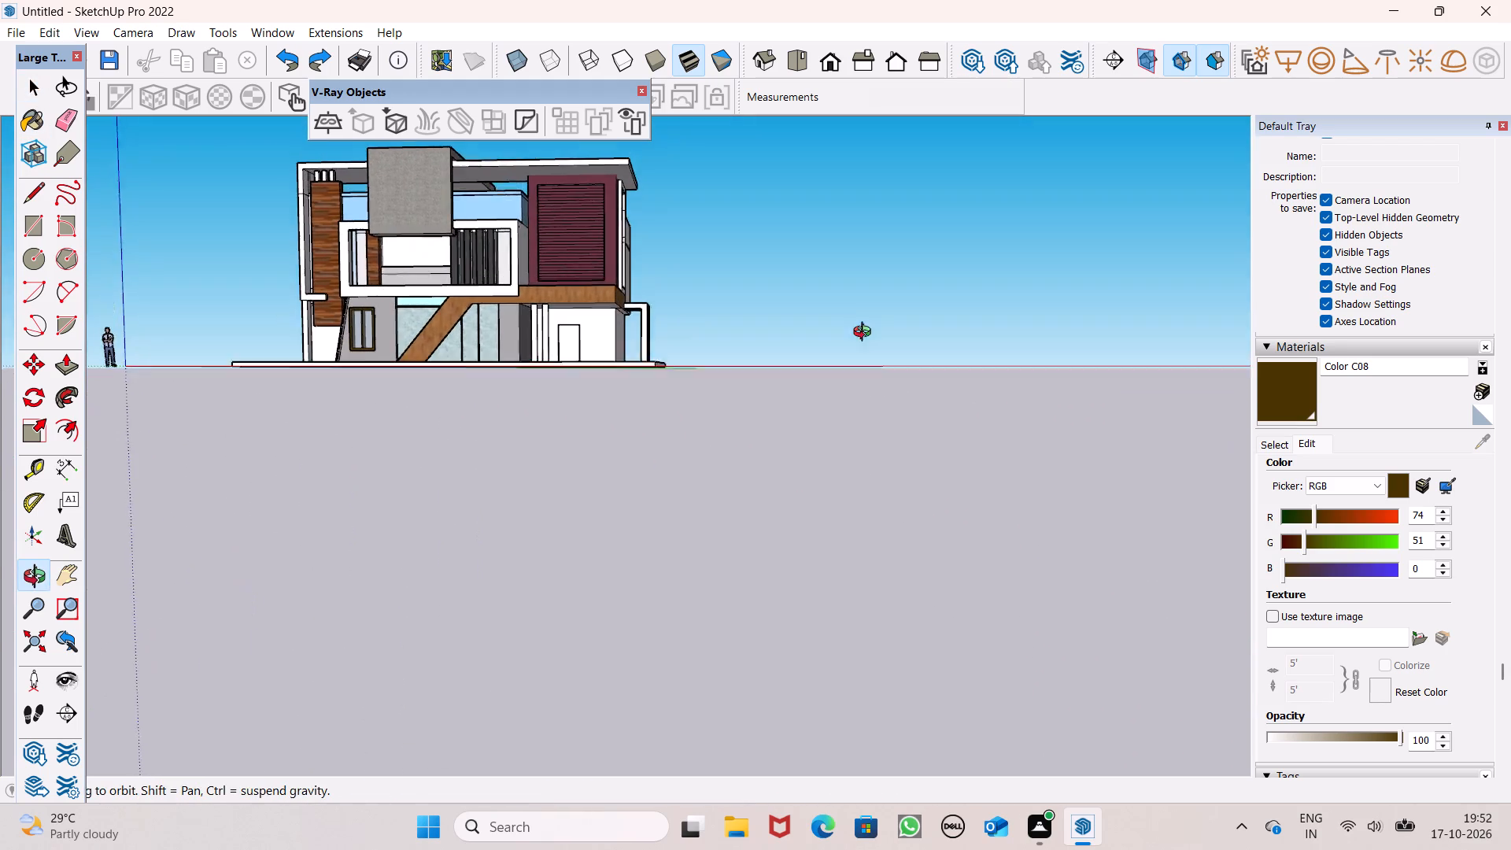
middle_click_drag(866, 334, 868, 371)
left_click(34, 228)
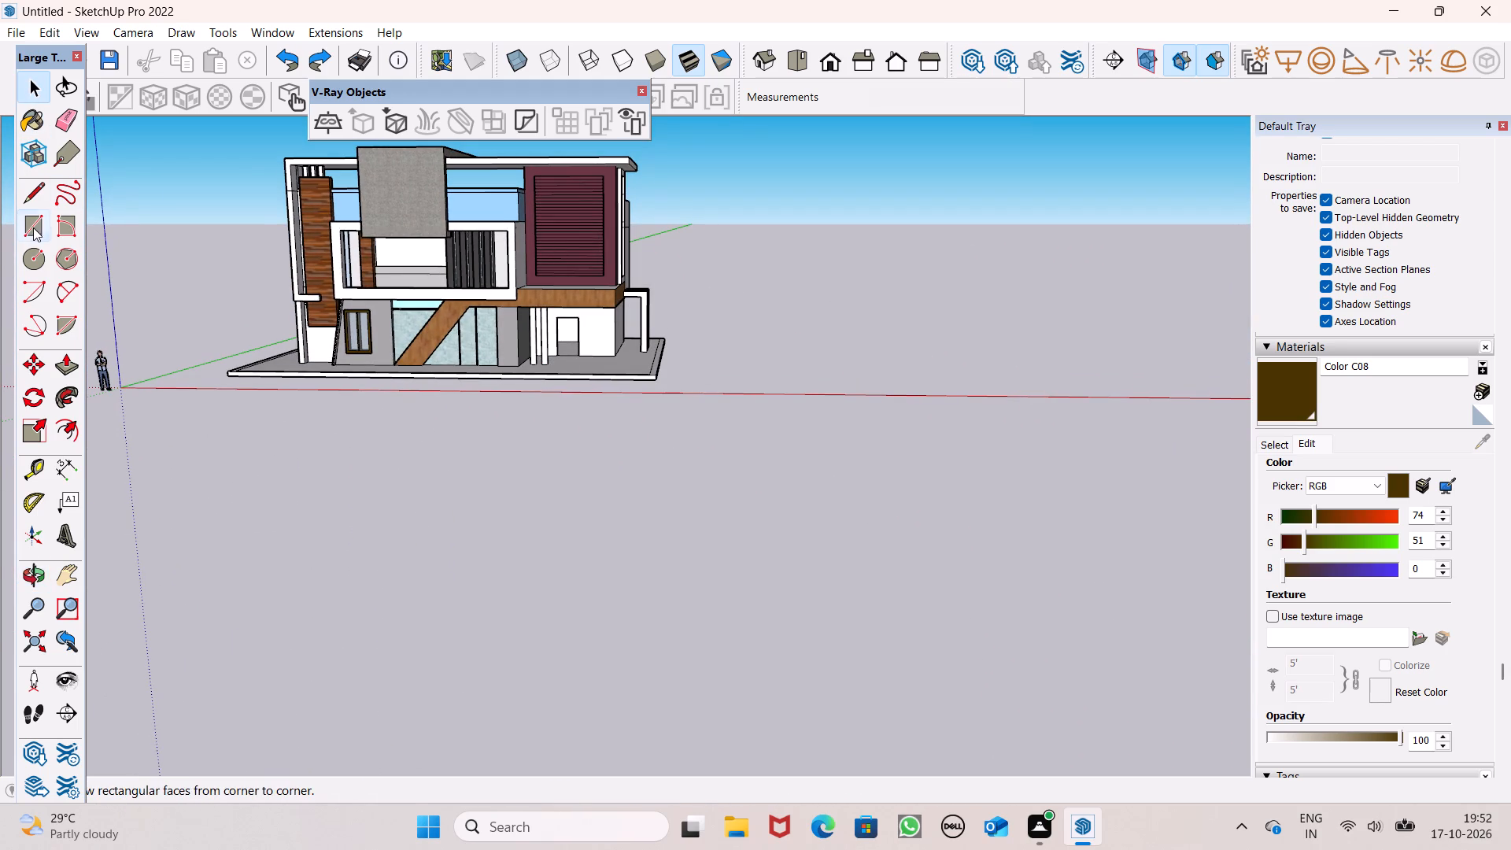
middle_click_drag(745, 364, 747, 257)
scroll(744, 359, "up", 1)
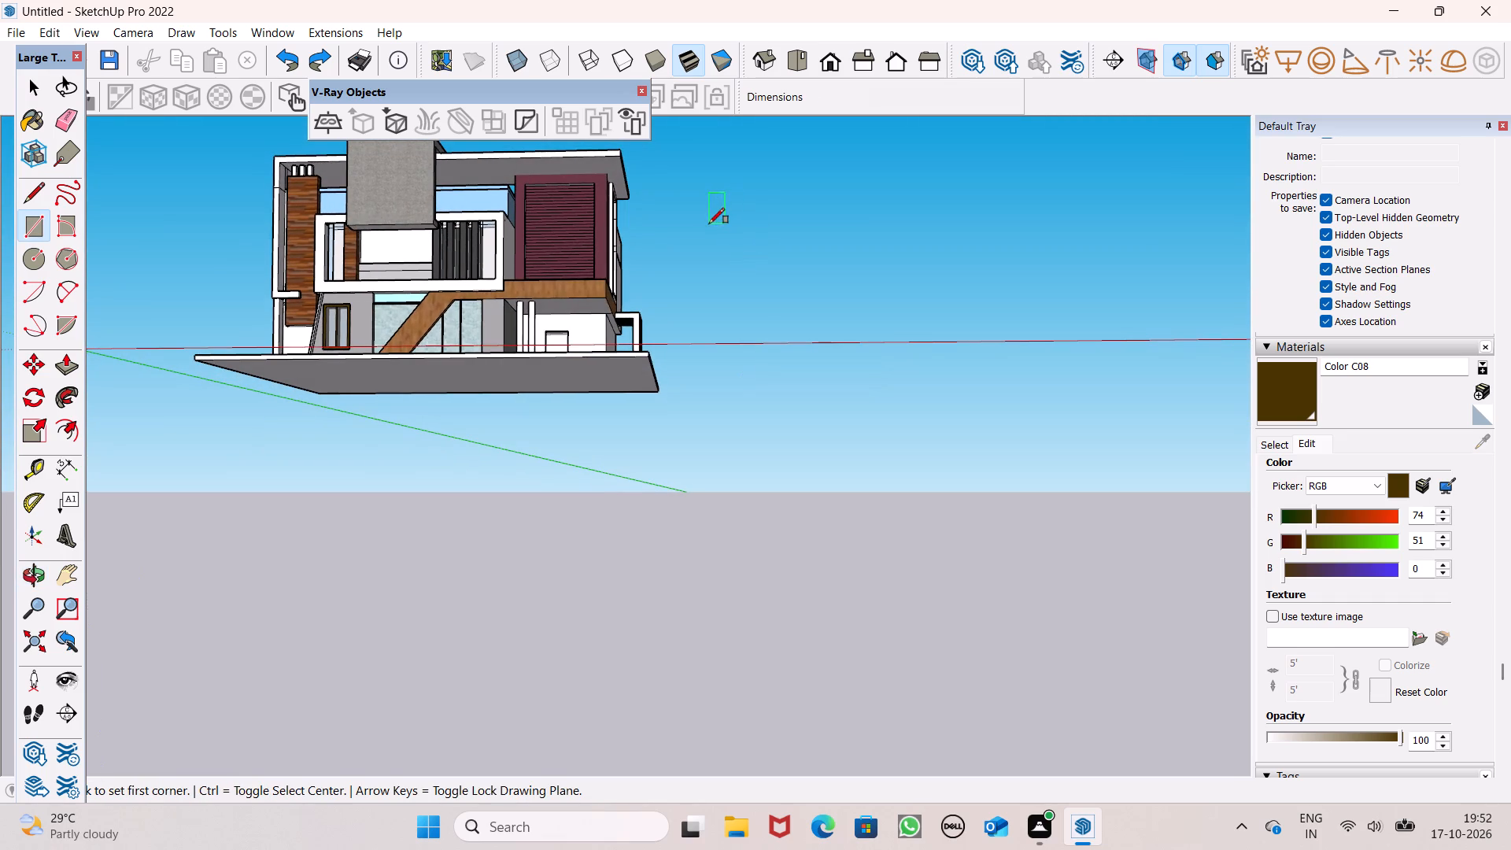
left_click(709, 224)
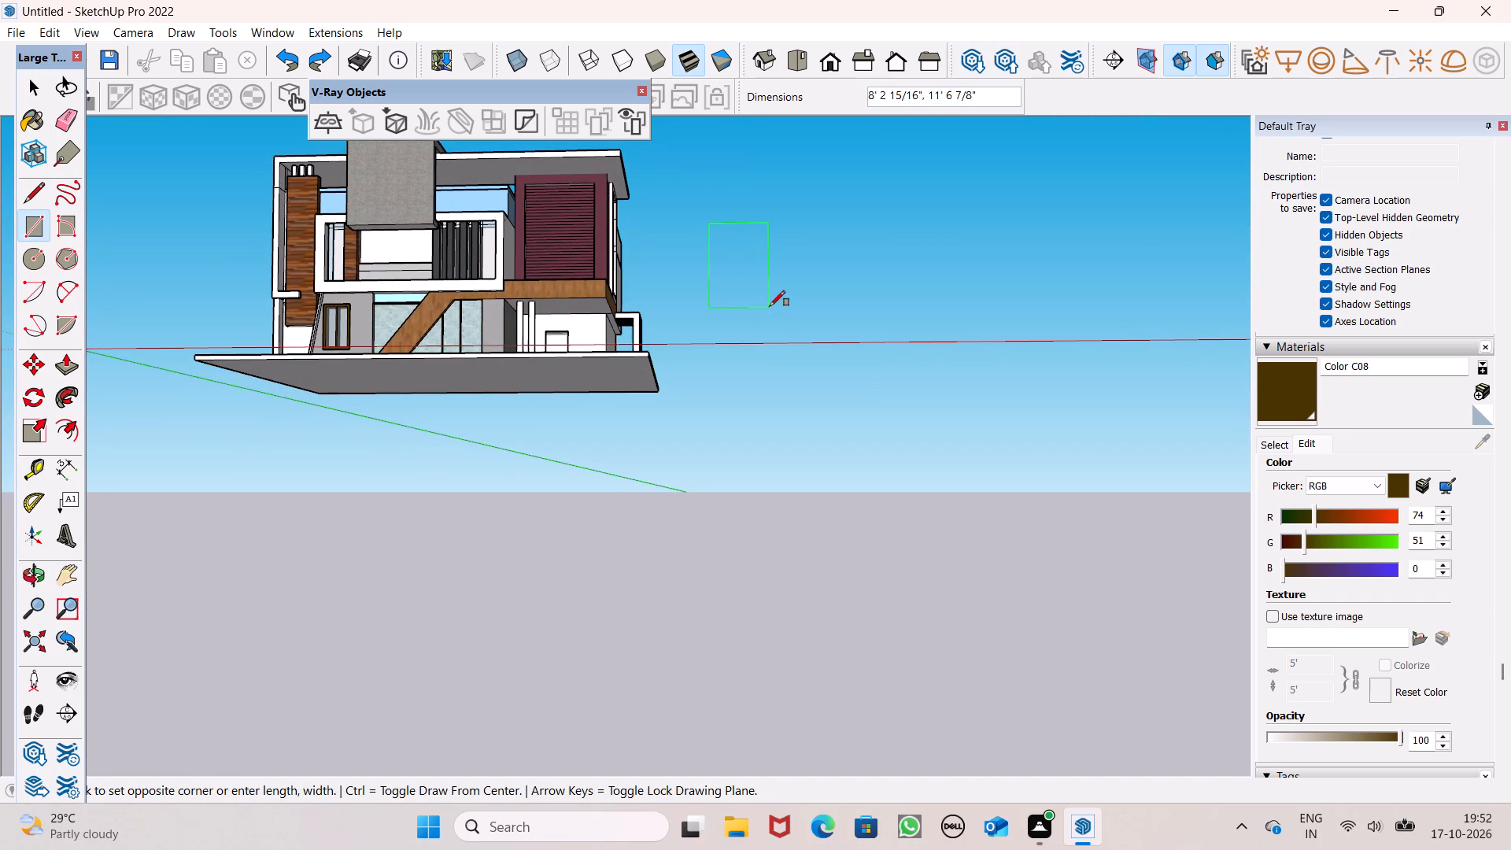
type("4',7'")
key("Return")
key("space")
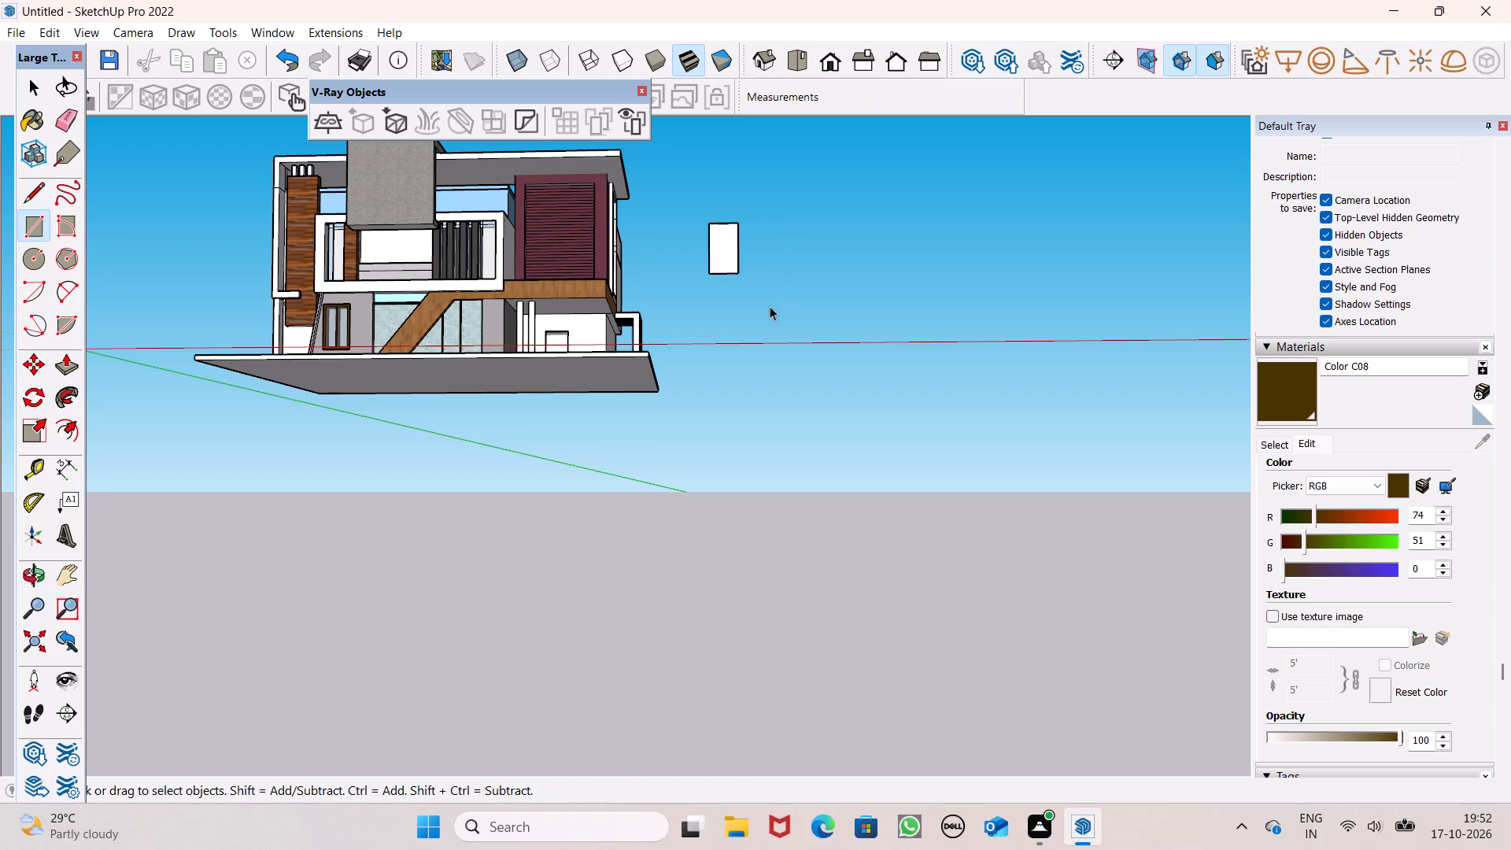
Offset the rectangle's outline inward by about 6 3/8" as a frame border, undoing the first try of about 6 5/8".
scroll(686, 285, "down", 1)
middle_click_drag(746, 320, 764, 464)
scroll(722, 333, "up", 14)
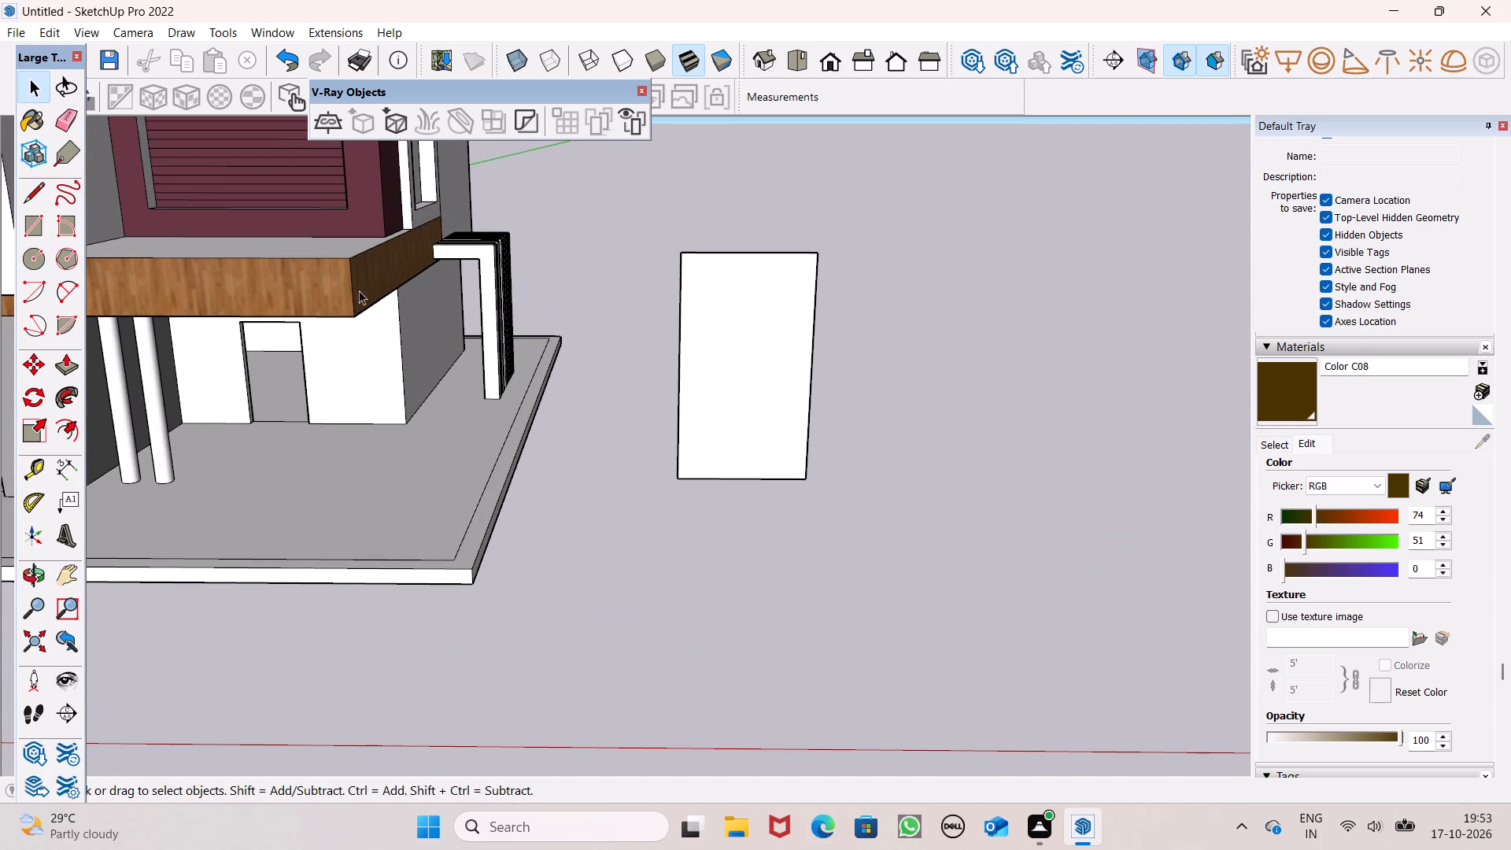
left_click(64, 427)
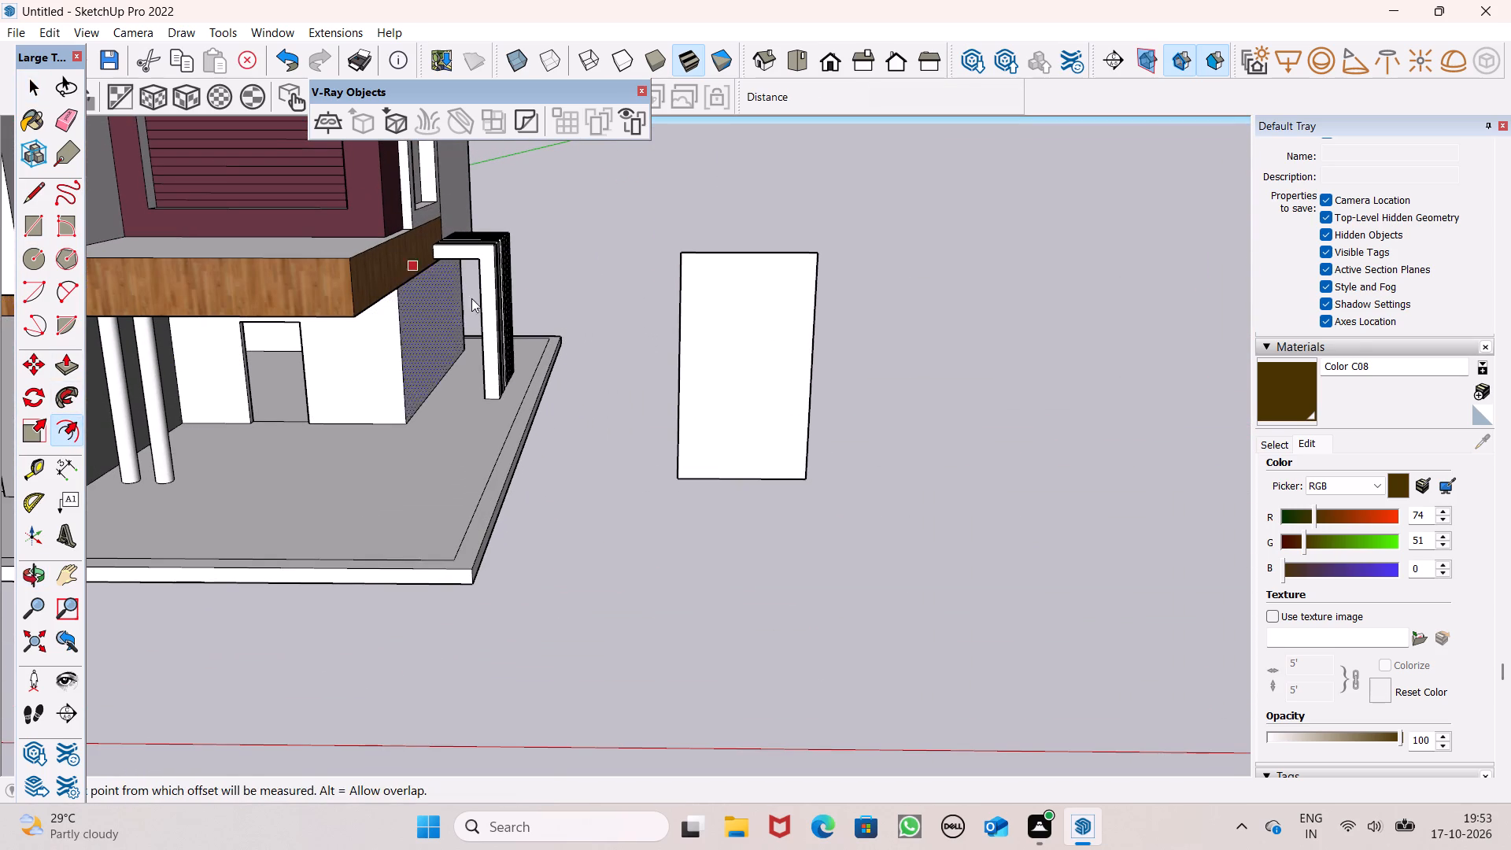
left_click(726, 275)
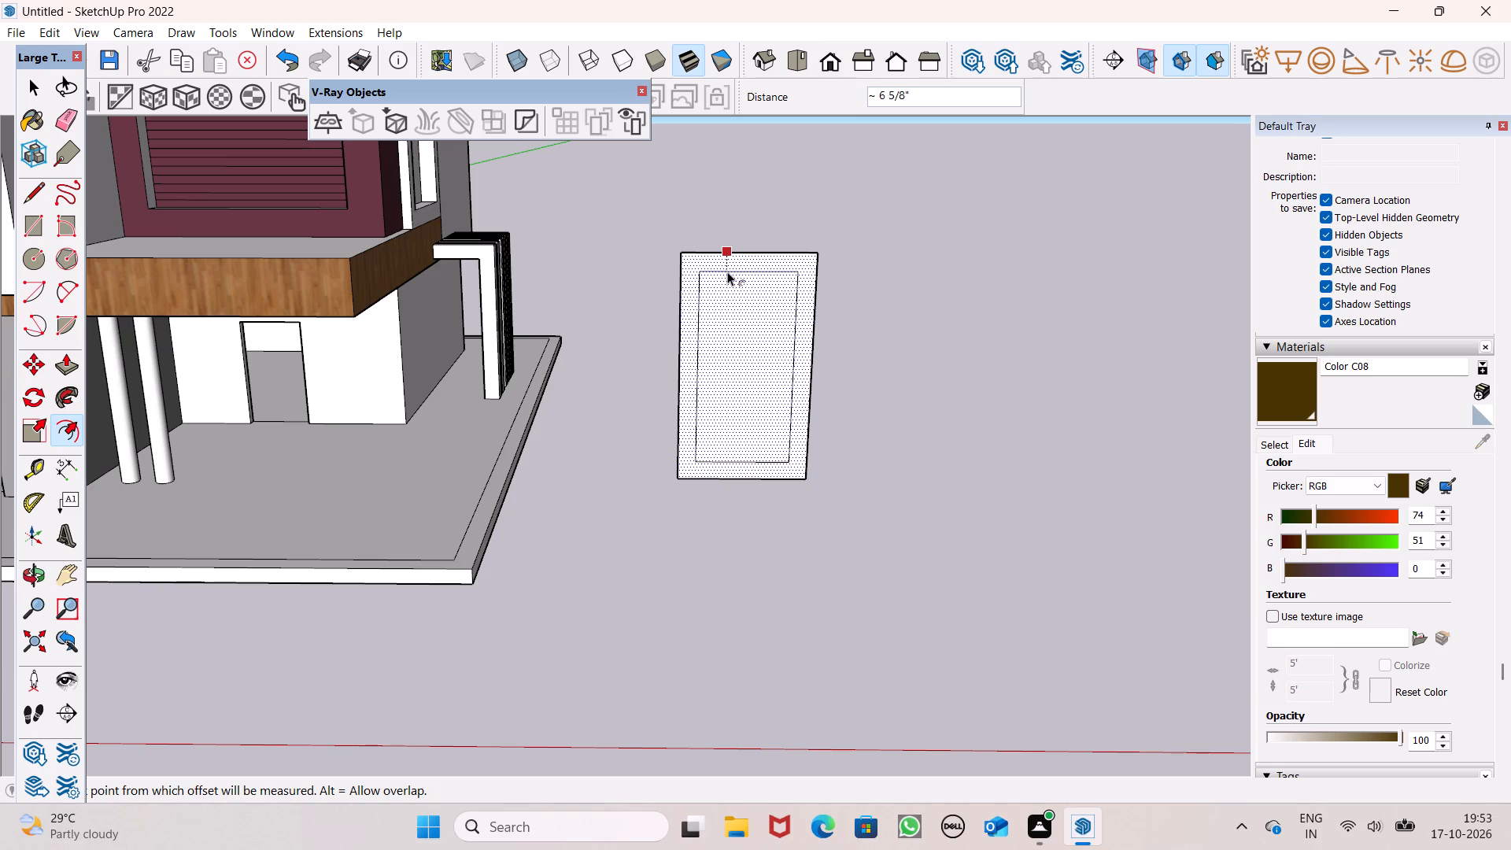
key("ctrl+z")
left_click(726, 266)
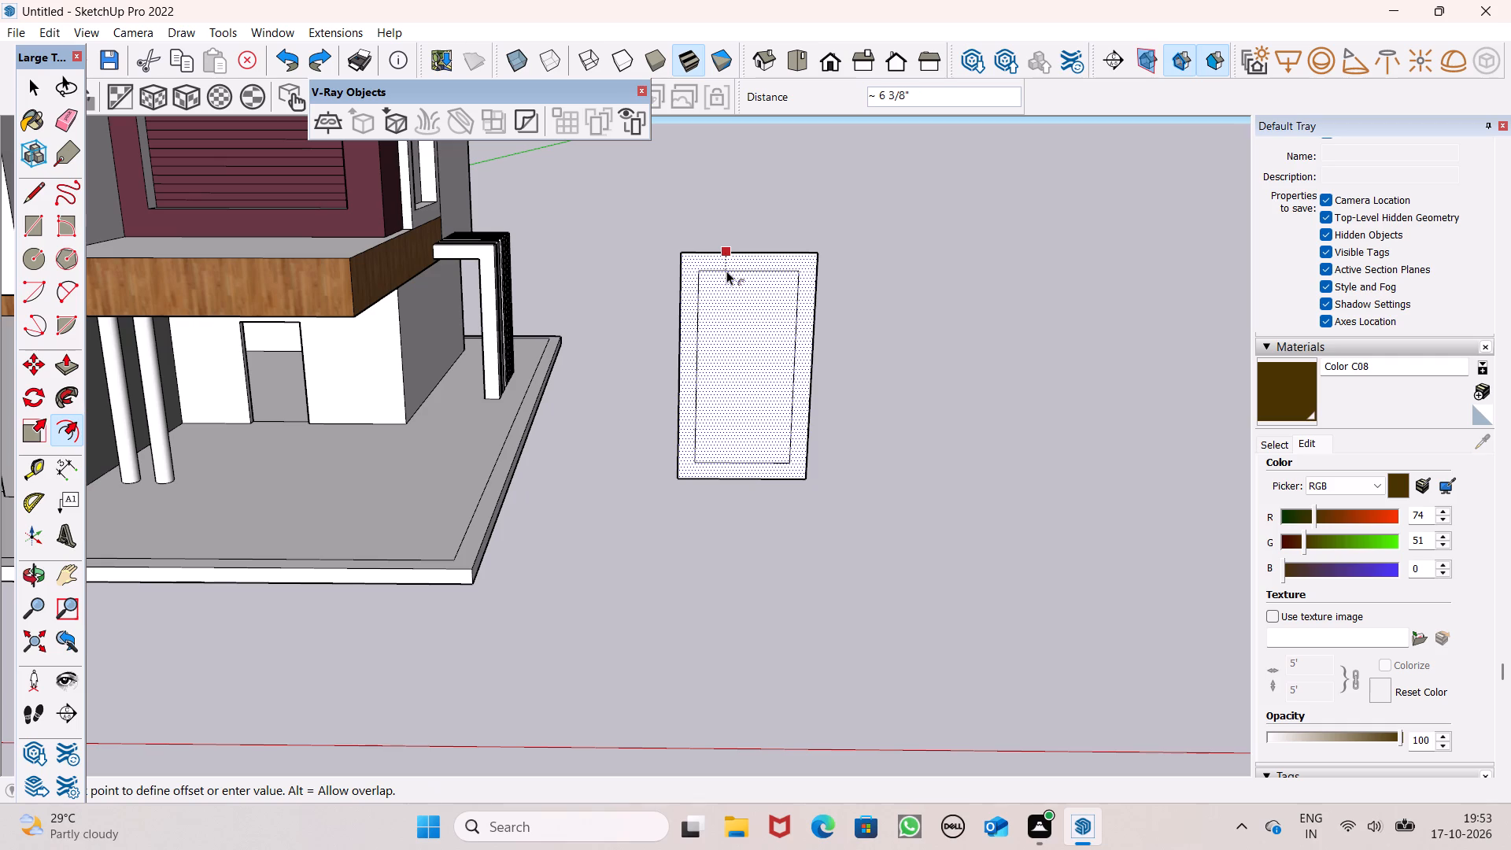
key("space")
Paint the front face of the rectangle's border with the dark brown Color C08 material.
scroll(823, 370, "down", 3)
middle_click_drag(808, 443, 798, 453)
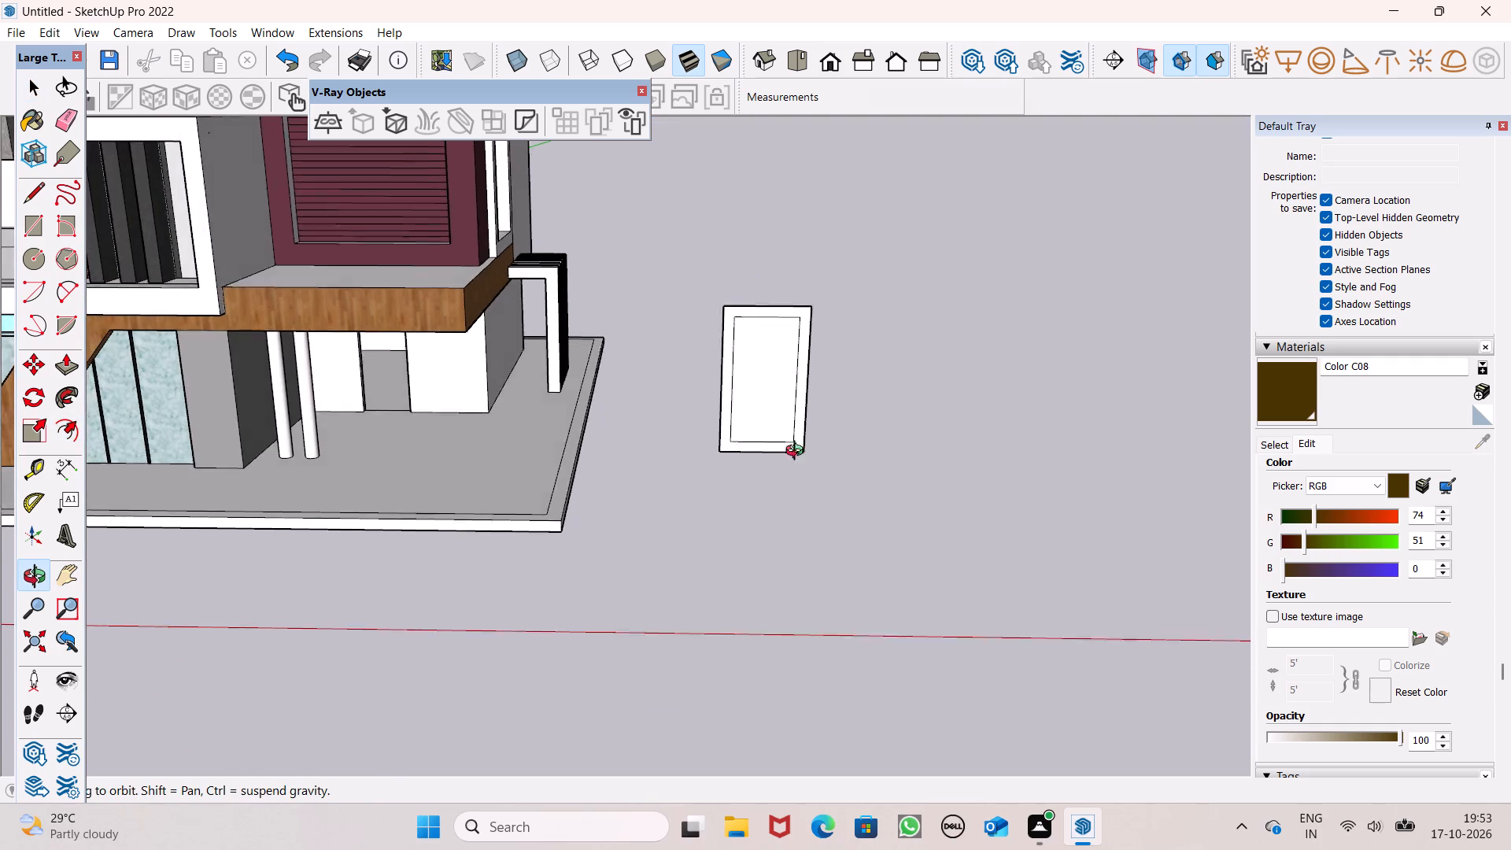
middle_click_drag(798, 453, 785, 431)
left_click(1297, 399)
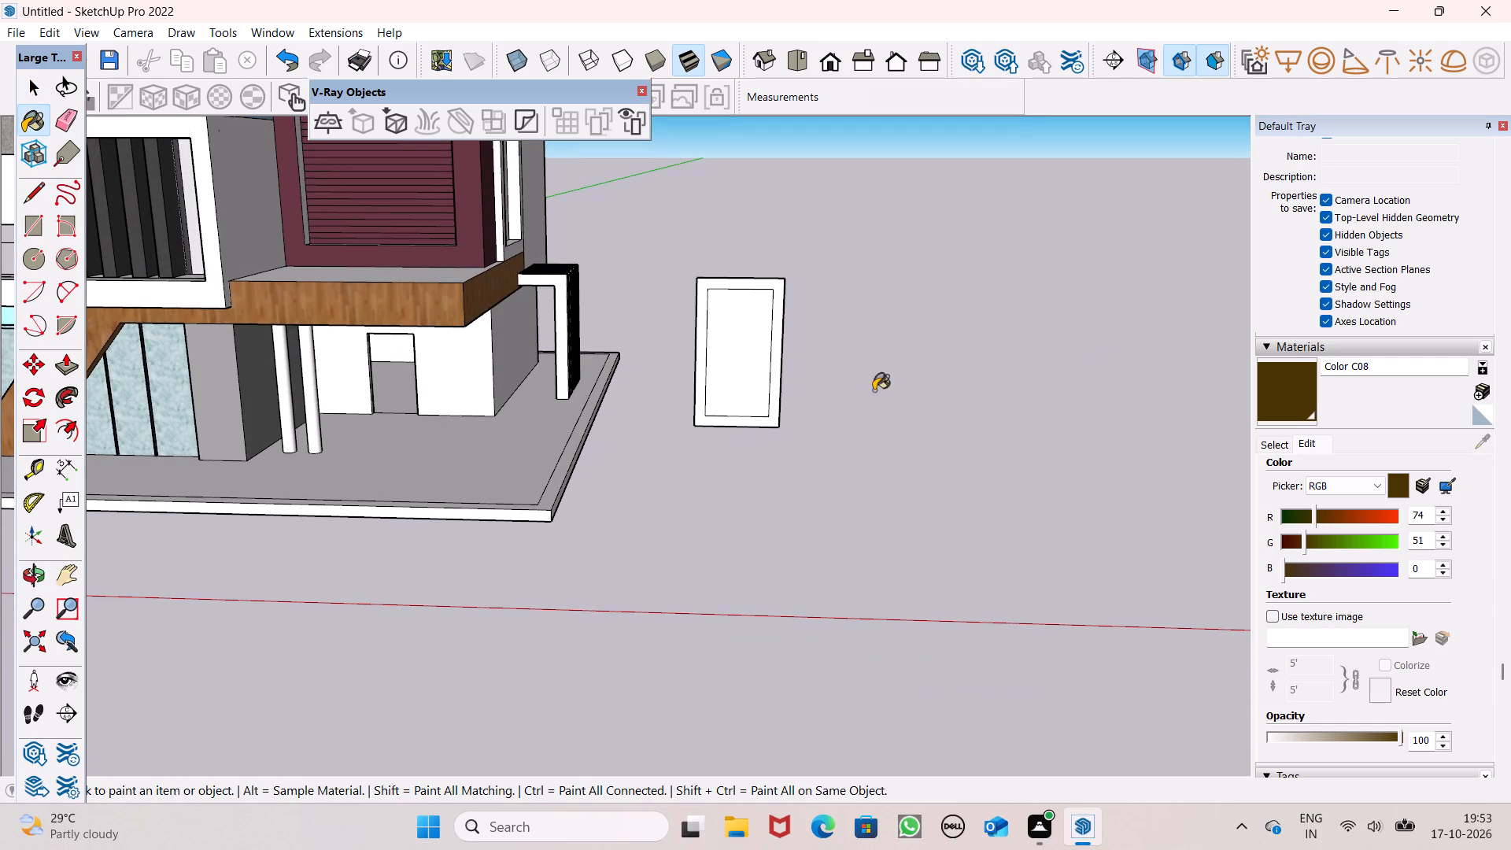
scroll(846, 394, "up", 5)
left_click(696, 425)
Paint the back face of the rectangle's border with the same Color C08 material.
scroll(894, 249, "down", 7)
middle_click_drag(914, 358, 719, 419)
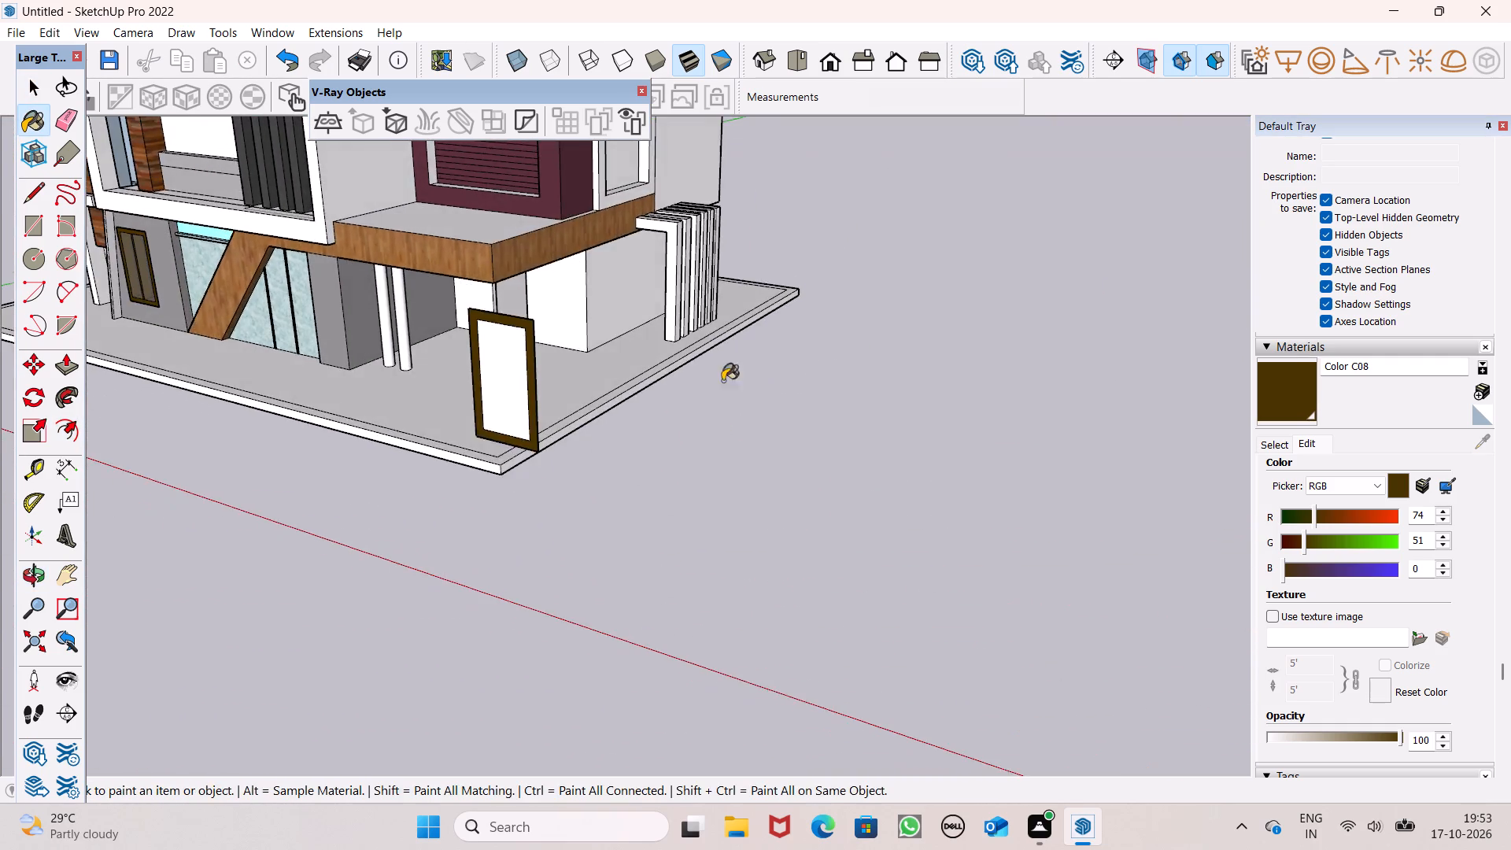
scroll(859, 286, "down", 5)
middle_click_drag(553, 460, 242, 442)
scroll(749, 297, "down", 4)
middle_click_drag(557, 364, 408, 363)
scroll(394, 305, "up", 8)
middle_click_drag(591, 352, 457, 372)
scroll(430, 333, "up", 7)
scroll(405, 268, "up", 5)
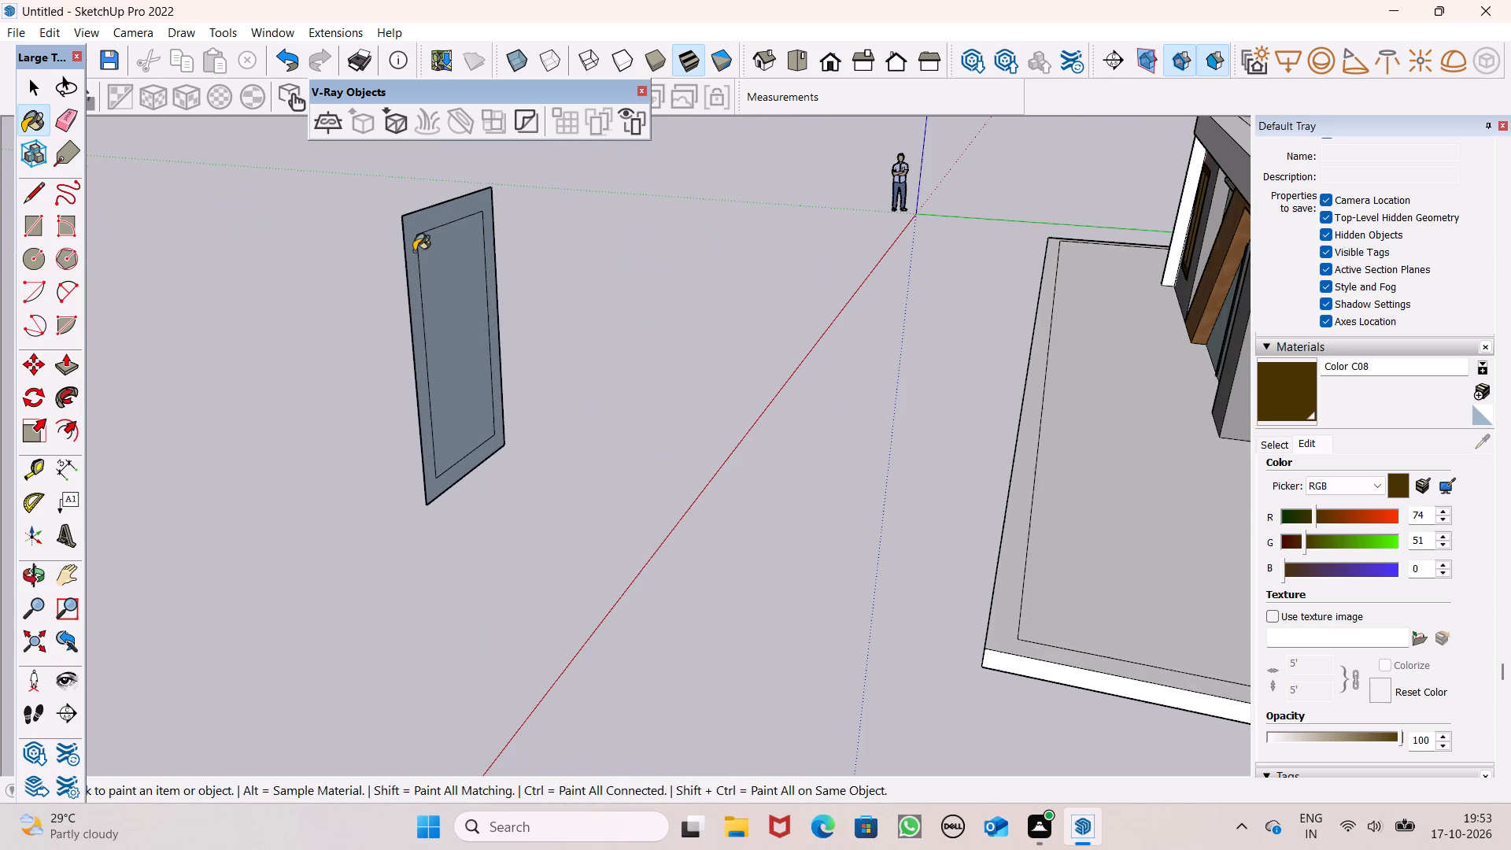
left_click(412, 242)
Examine the painted frame beside the house from several angles and up close from the front.
scroll(463, 215, "down", 4)
middle_click_drag(530, 323, 746, 295)
scroll(530, 323, "up", 1)
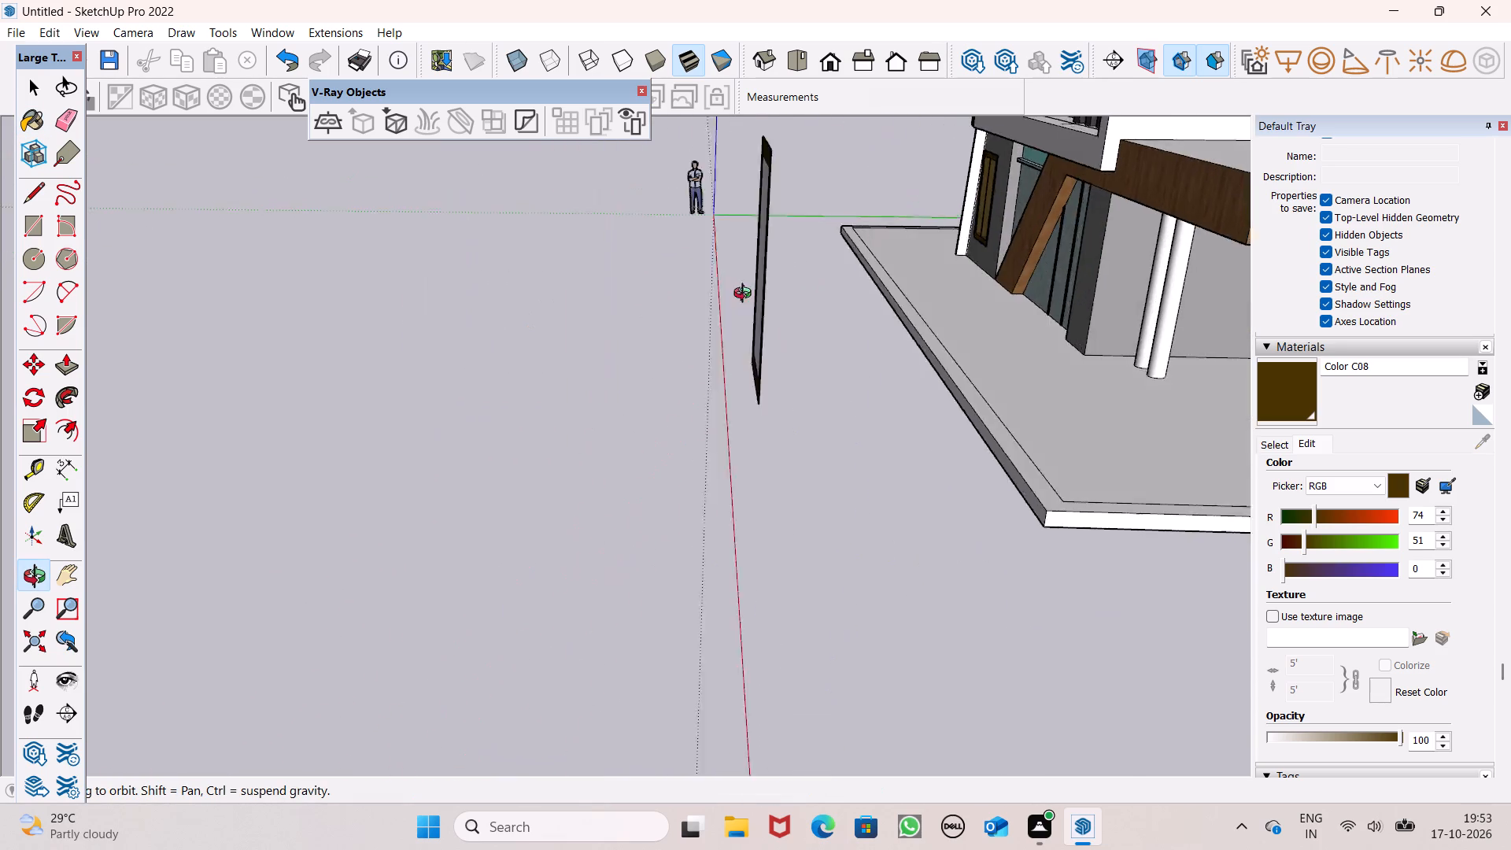
middle_click_drag(746, 295, 774, 291)
scroll(552, 278, "down", 3)
middle_click_drag(486, 331, 638, 394)
scroll(604, 352, "down", 3)
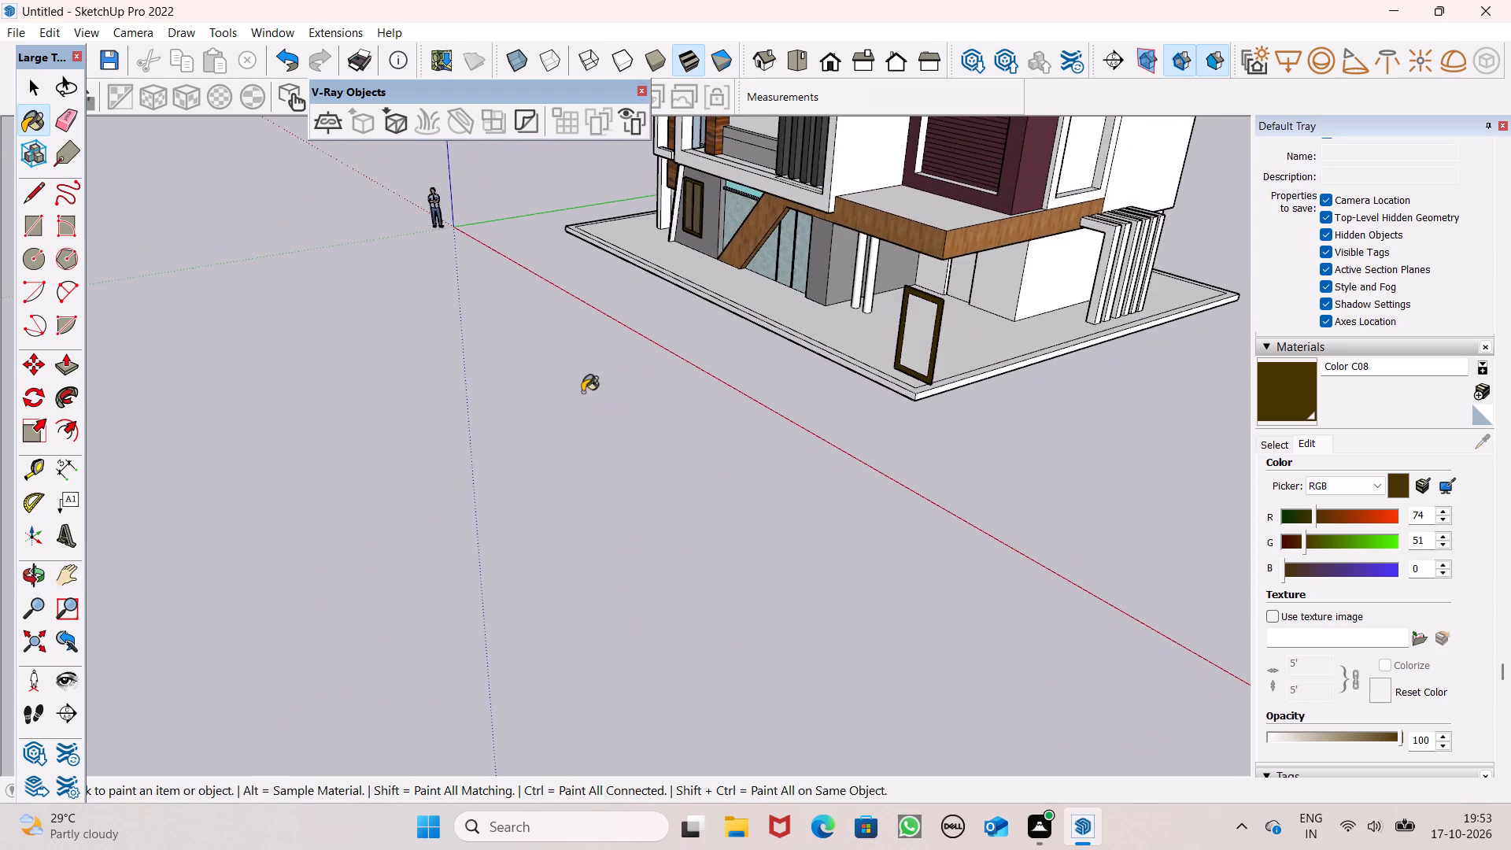
scroll(434, 343, "down", 1)
middle_click_drag(464, 362, 611, 439)
scroll(508, 345, "down", 2)
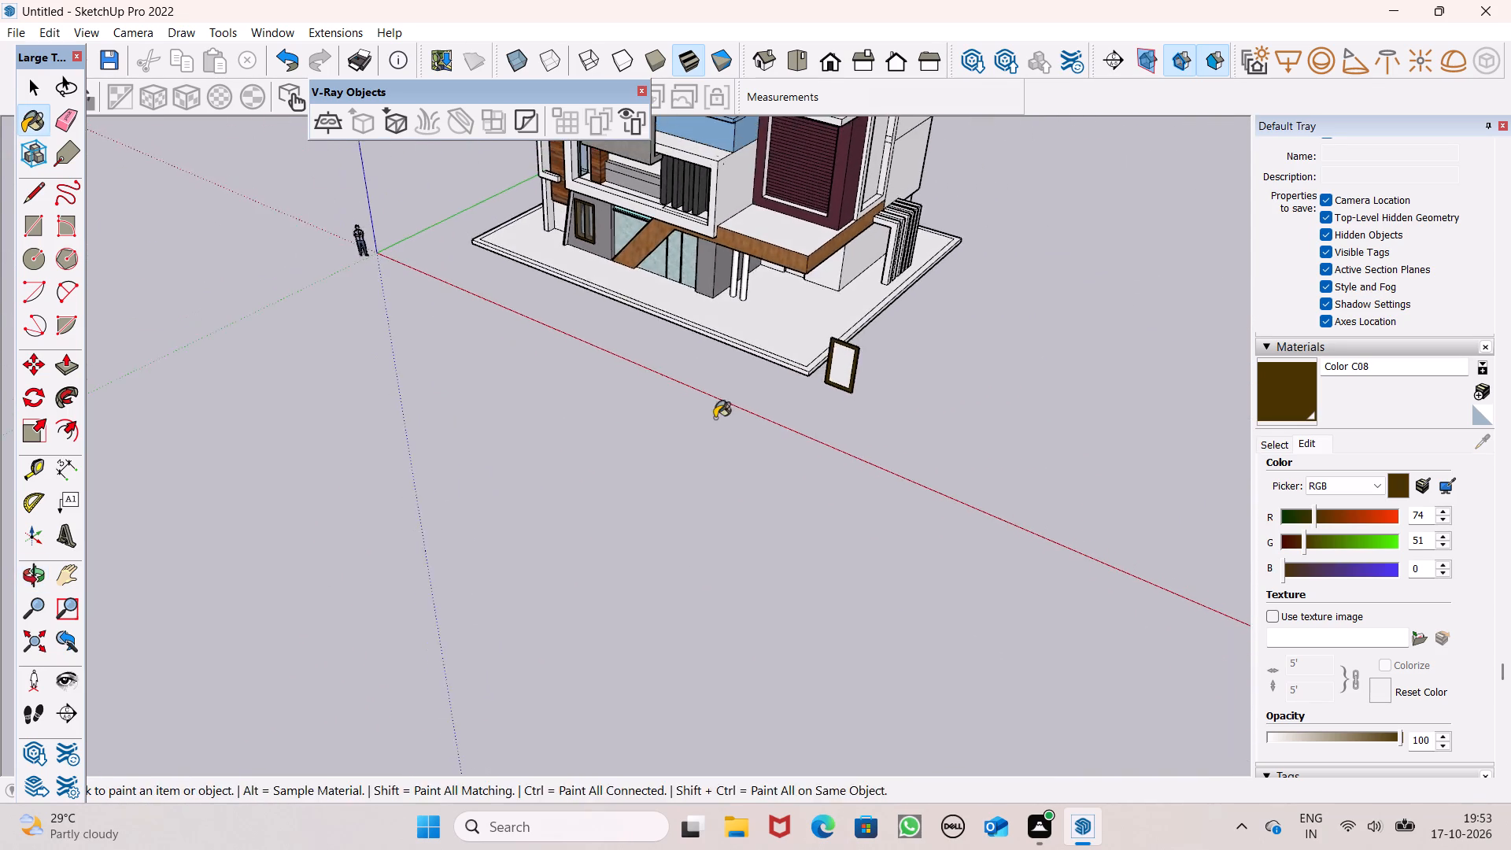
middle_click_drag(716, 423, 852, 415)
scroll(851, 376, "up", 5)
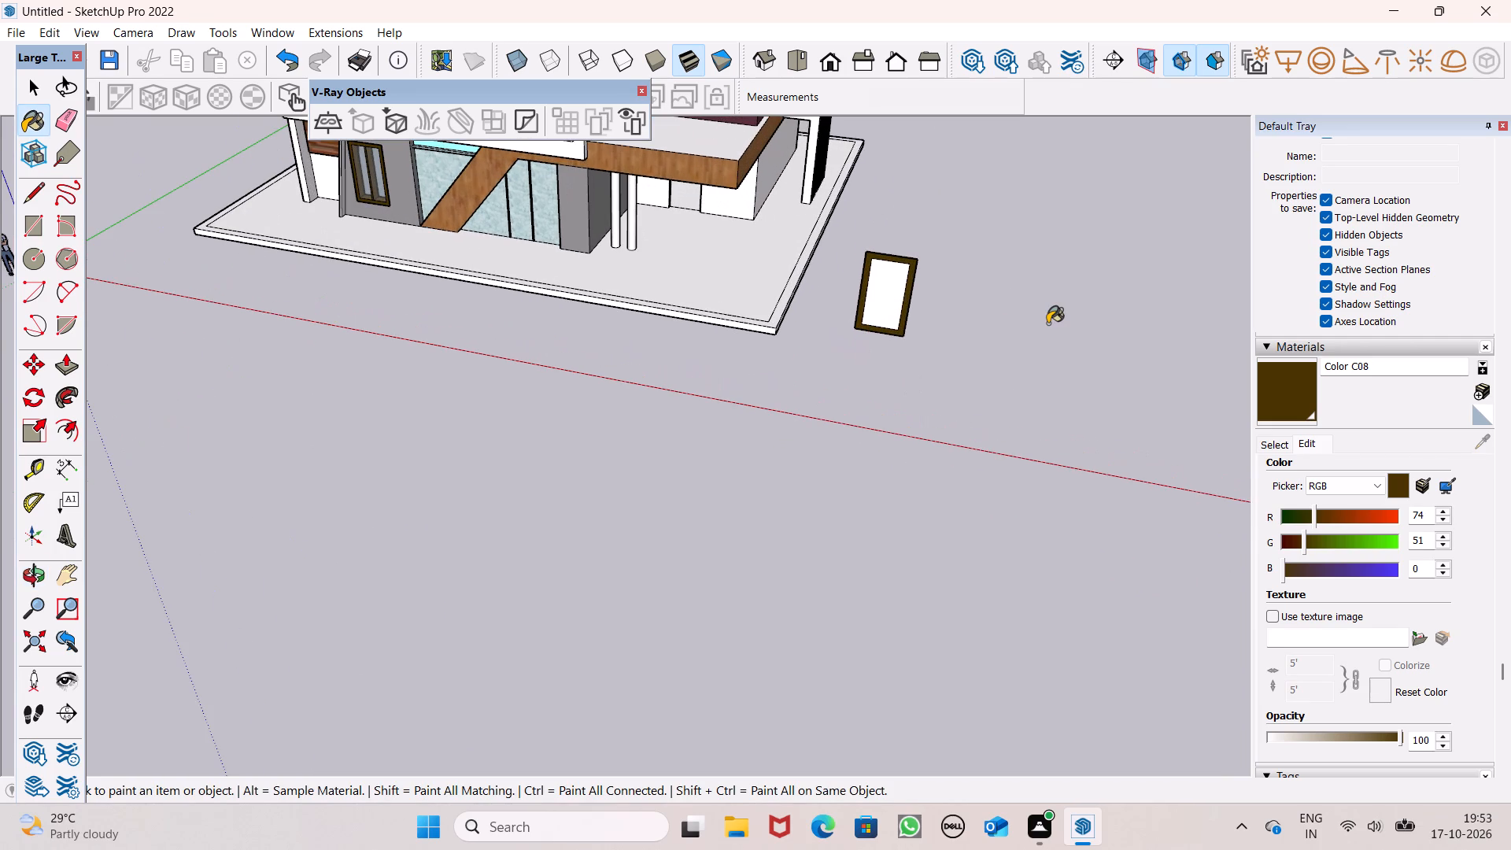
scroll(1013, 315, "up", 1)
scroll(820, 309, "up", 1)
middle_click_drag(821, 309, 860, 252)
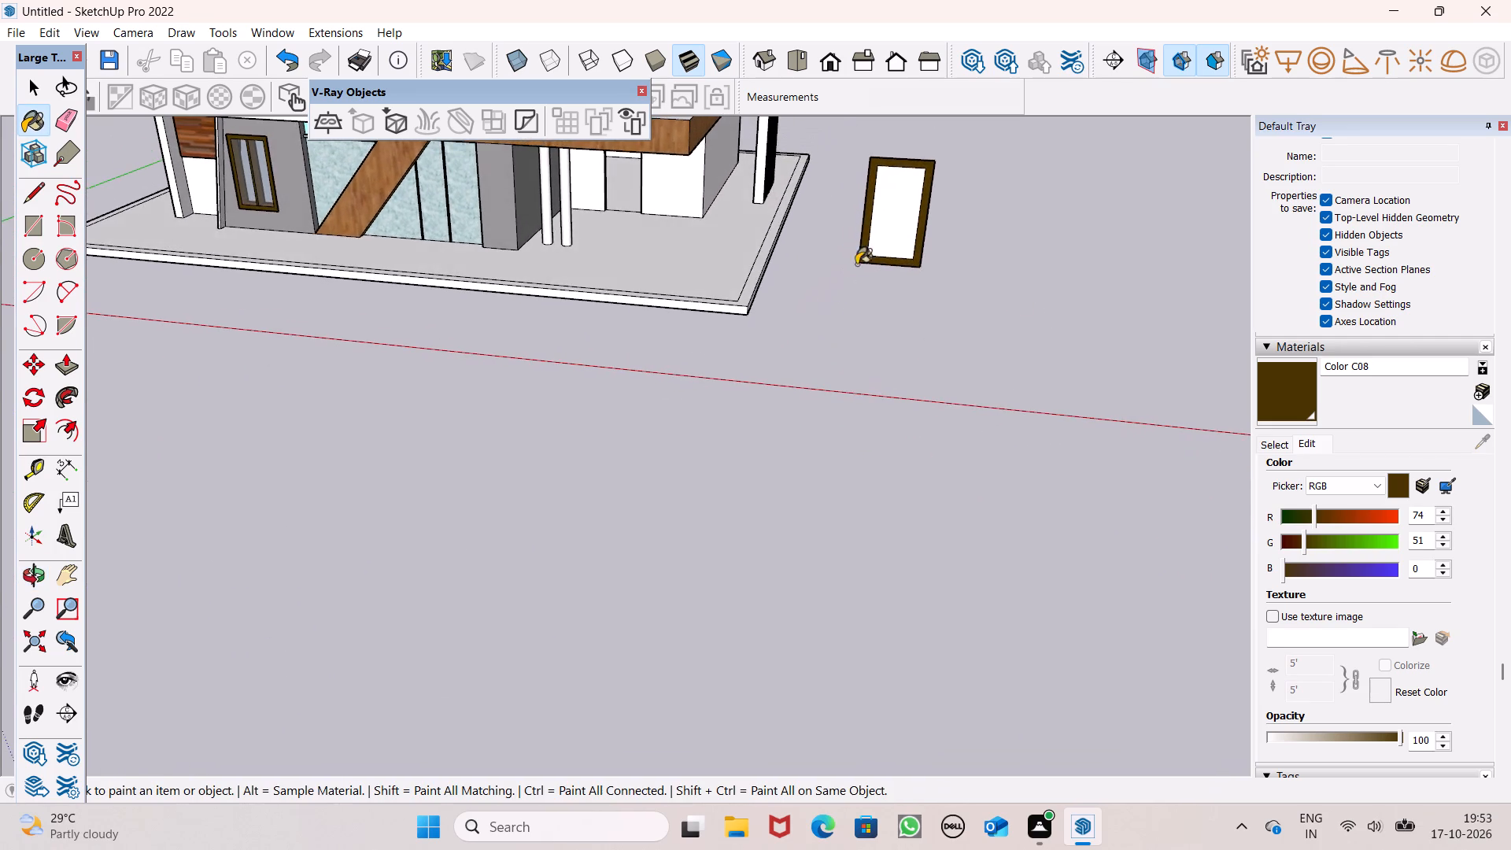
scroll(815, 371, "down", 2)
scroll(925, 314, "up", 3)
key("space")
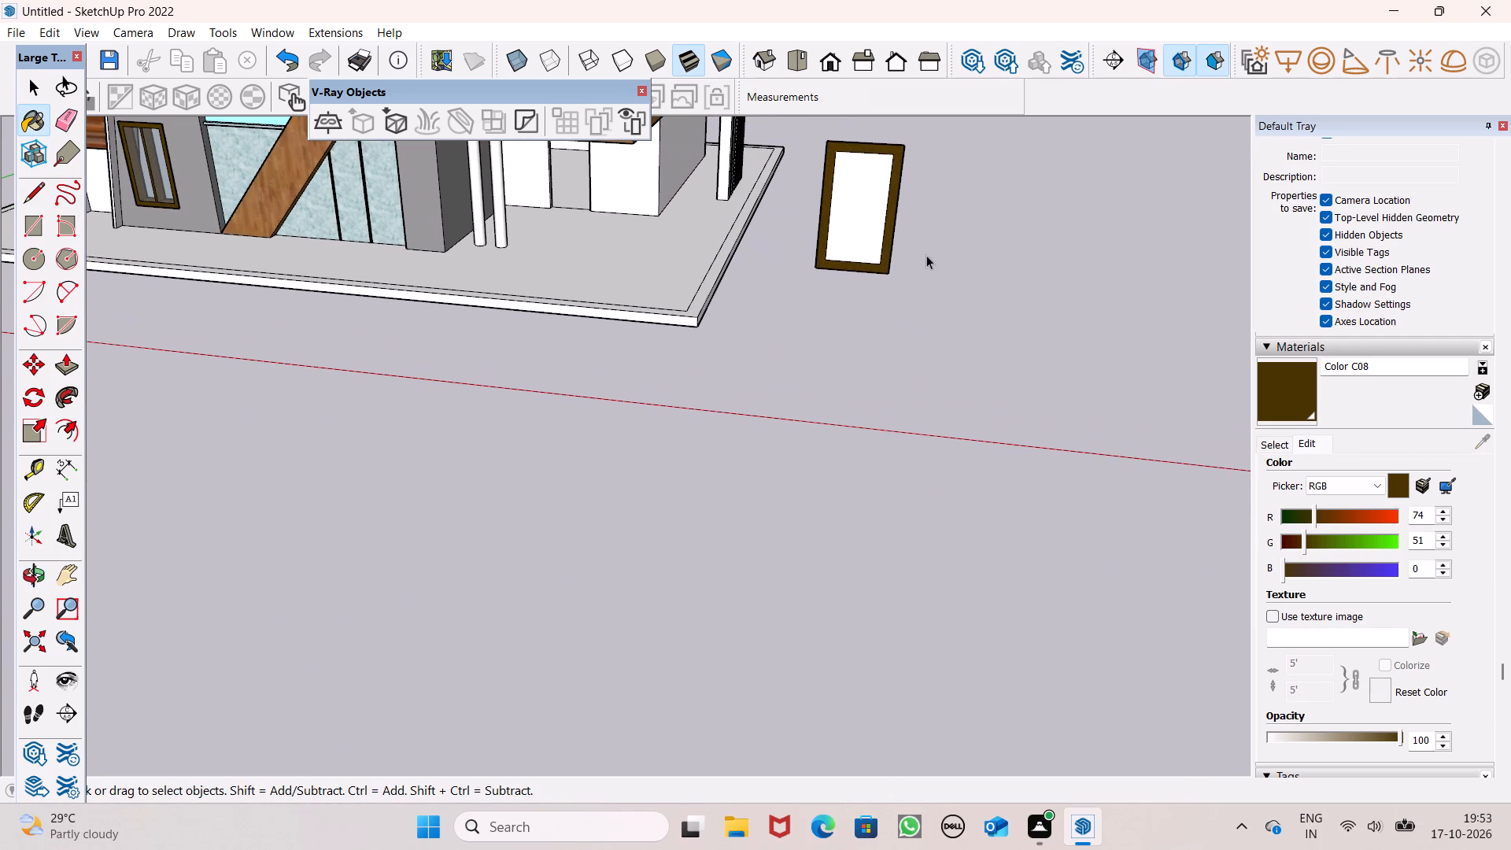
scroll(893, 325, "down", 2)
middle_click_drag(896, 279, 930, 190)
scroll(909, 333, "down", 3)
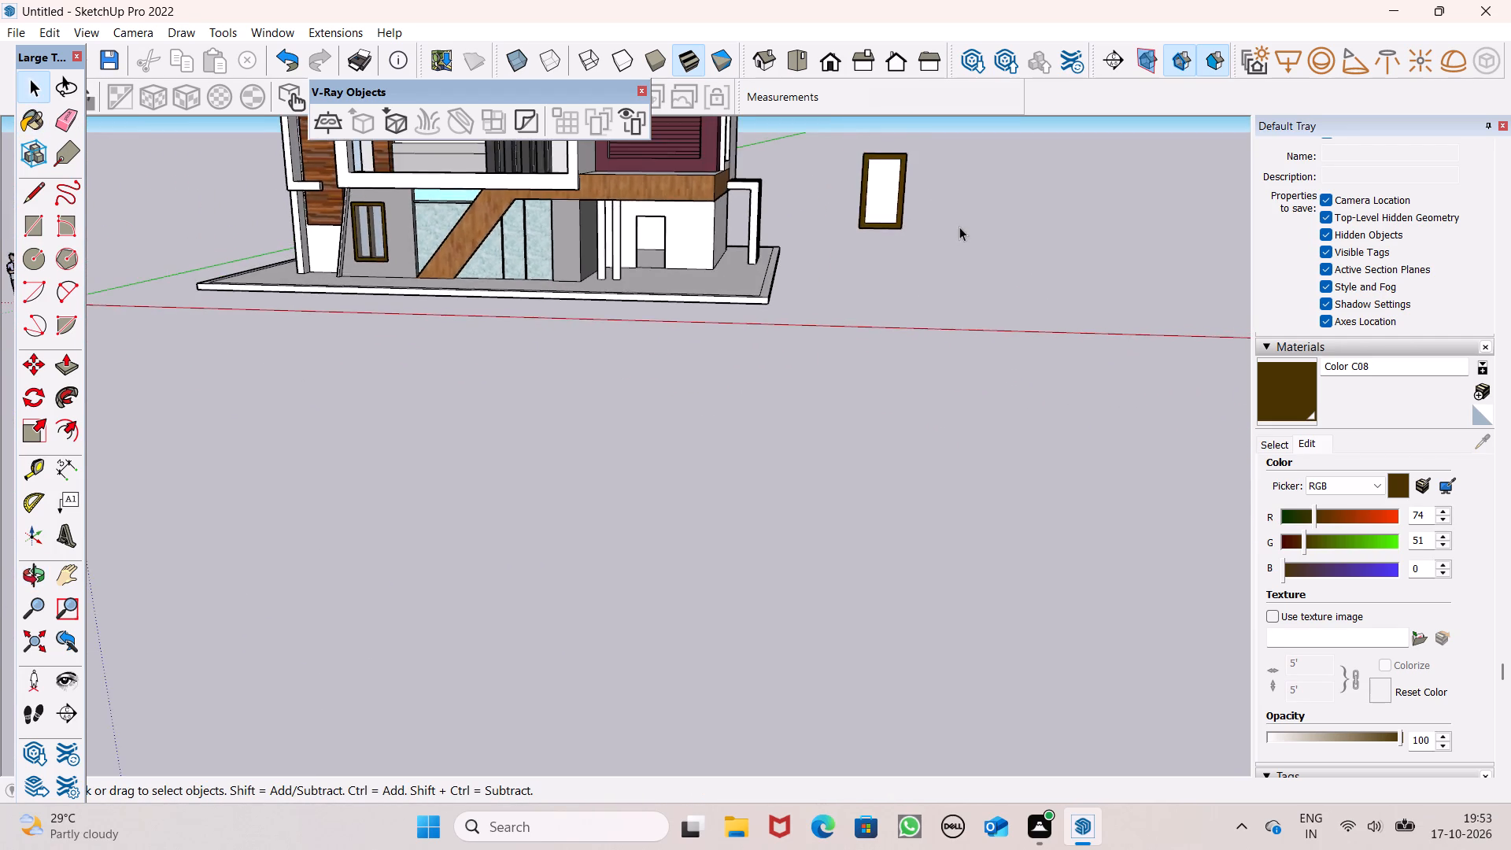
scroll(959, 227, "up", 5)
scroll(937, 247, "down", 6)
scroll(937, 216, "up", 11)
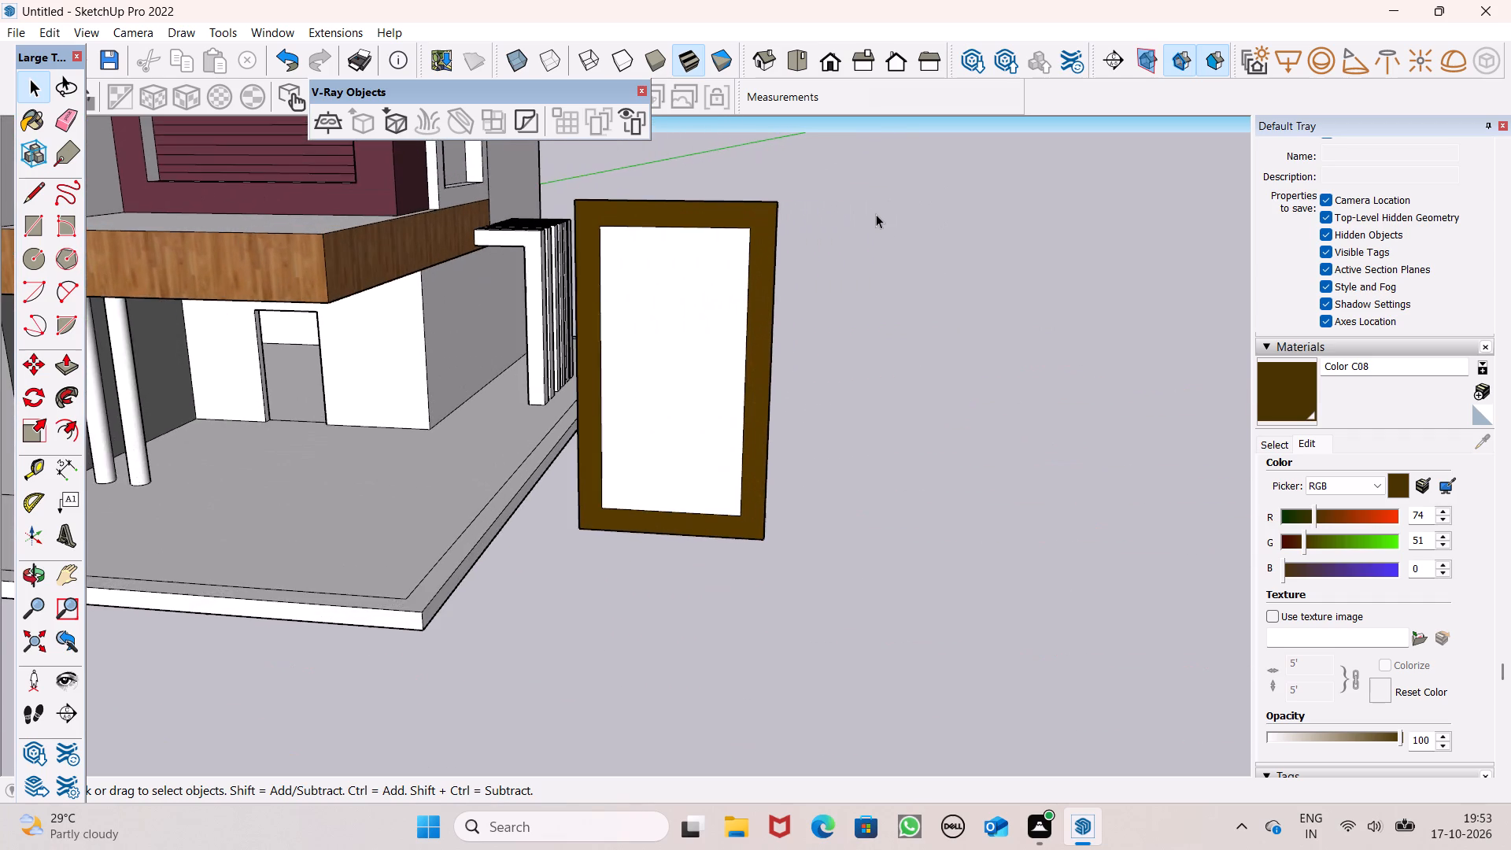
Extrude the front face of the brown frame border outward by about 5 13/16" with Push/Pull.
scroll(874, 231, "down", 2)
middle_click_drag(874, 241, 880, 232)
scroll(873, 260, "down", 2)
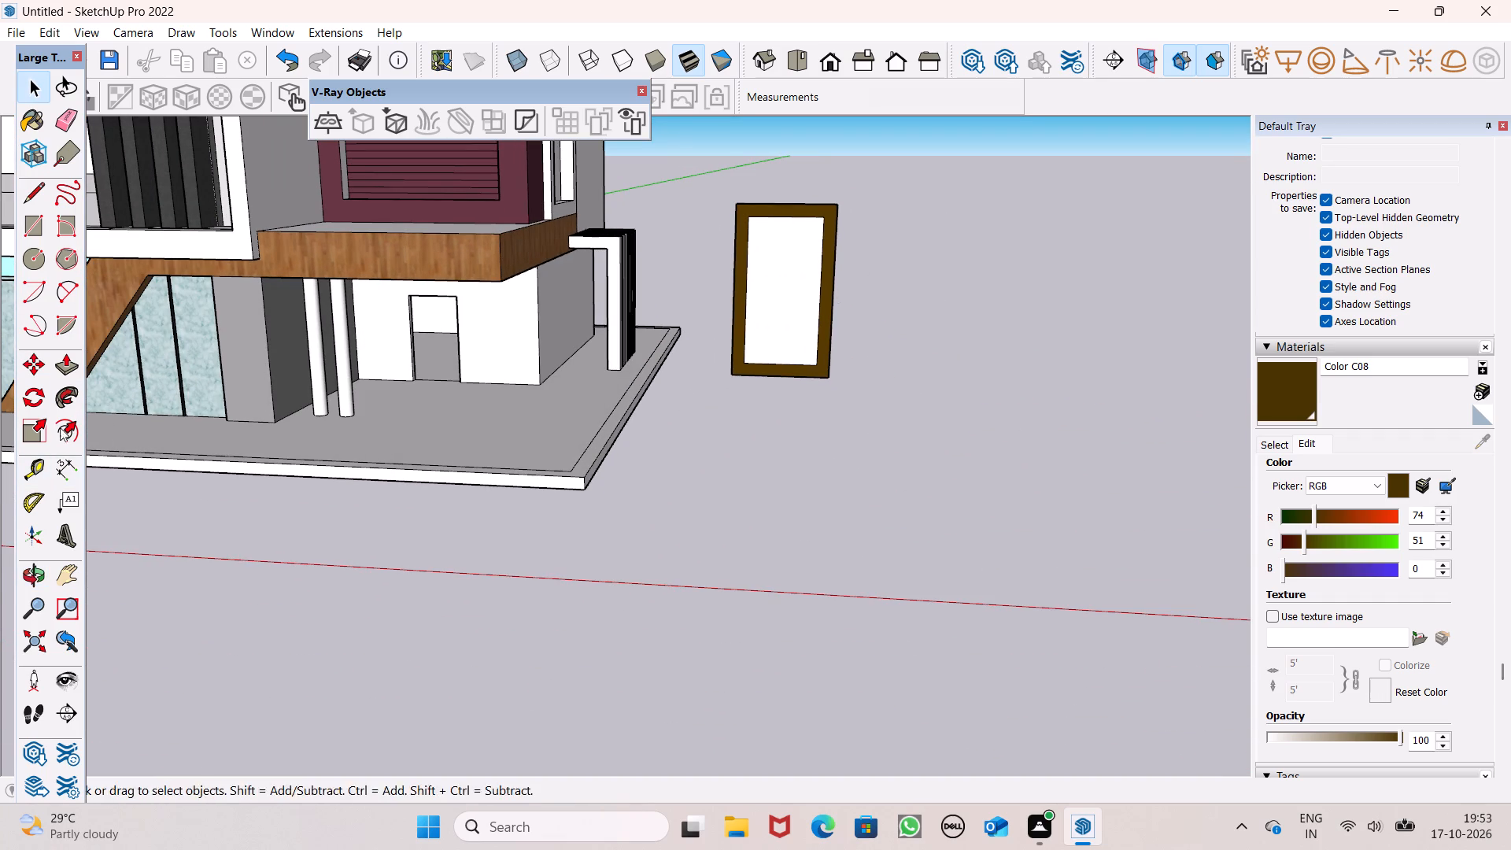
left_click(58, 361)
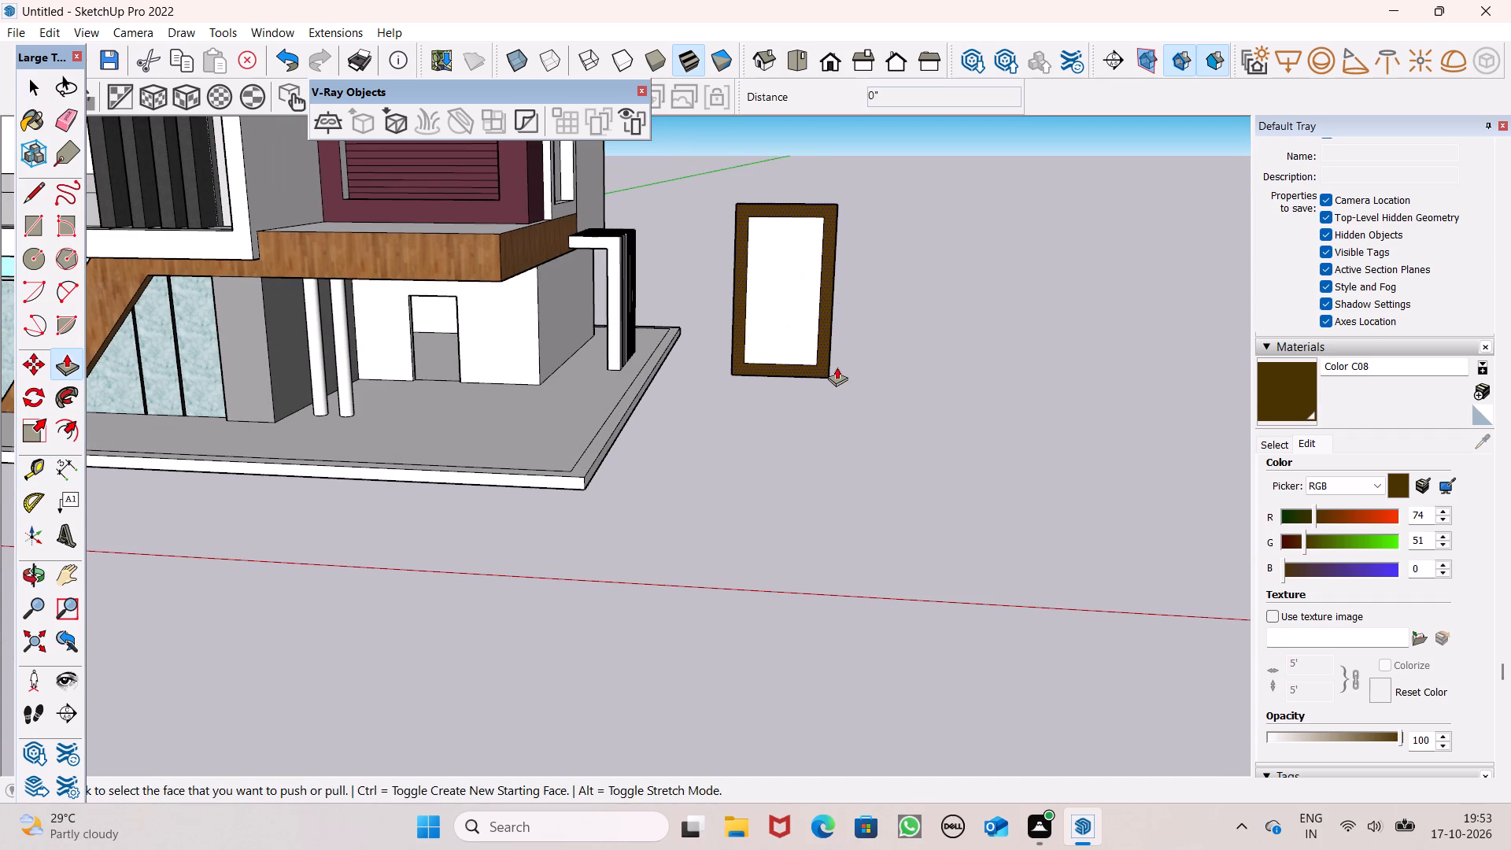
scroll(799, 366, "down", 2)
scroll(774, 201, "up", 1)
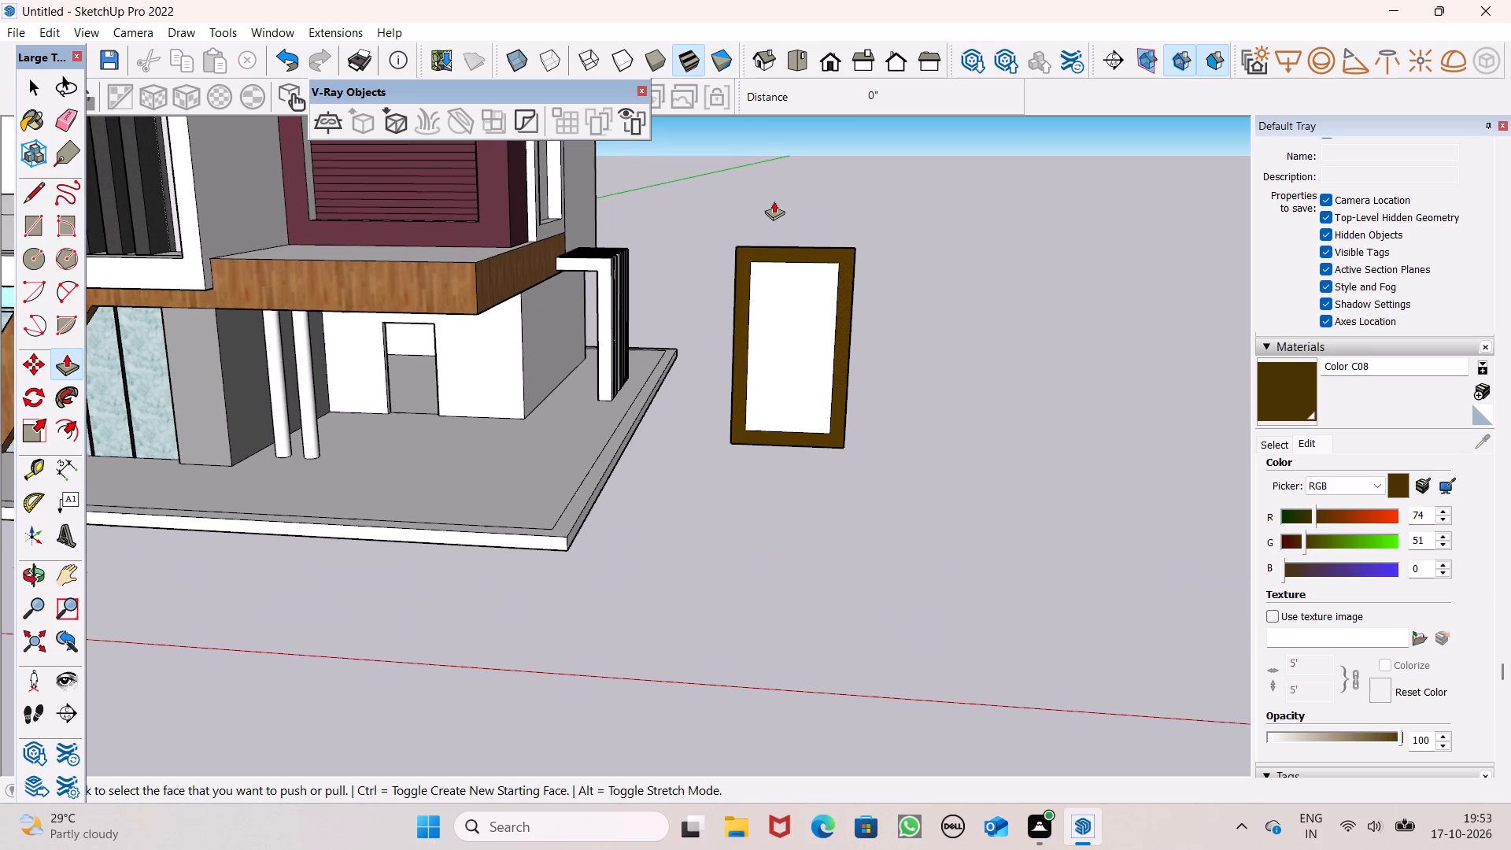
scroll(774, 201, "up", 2)
middle_click_drag(874, 386, 876, 416)
scroll(891, 310, "down", 3)
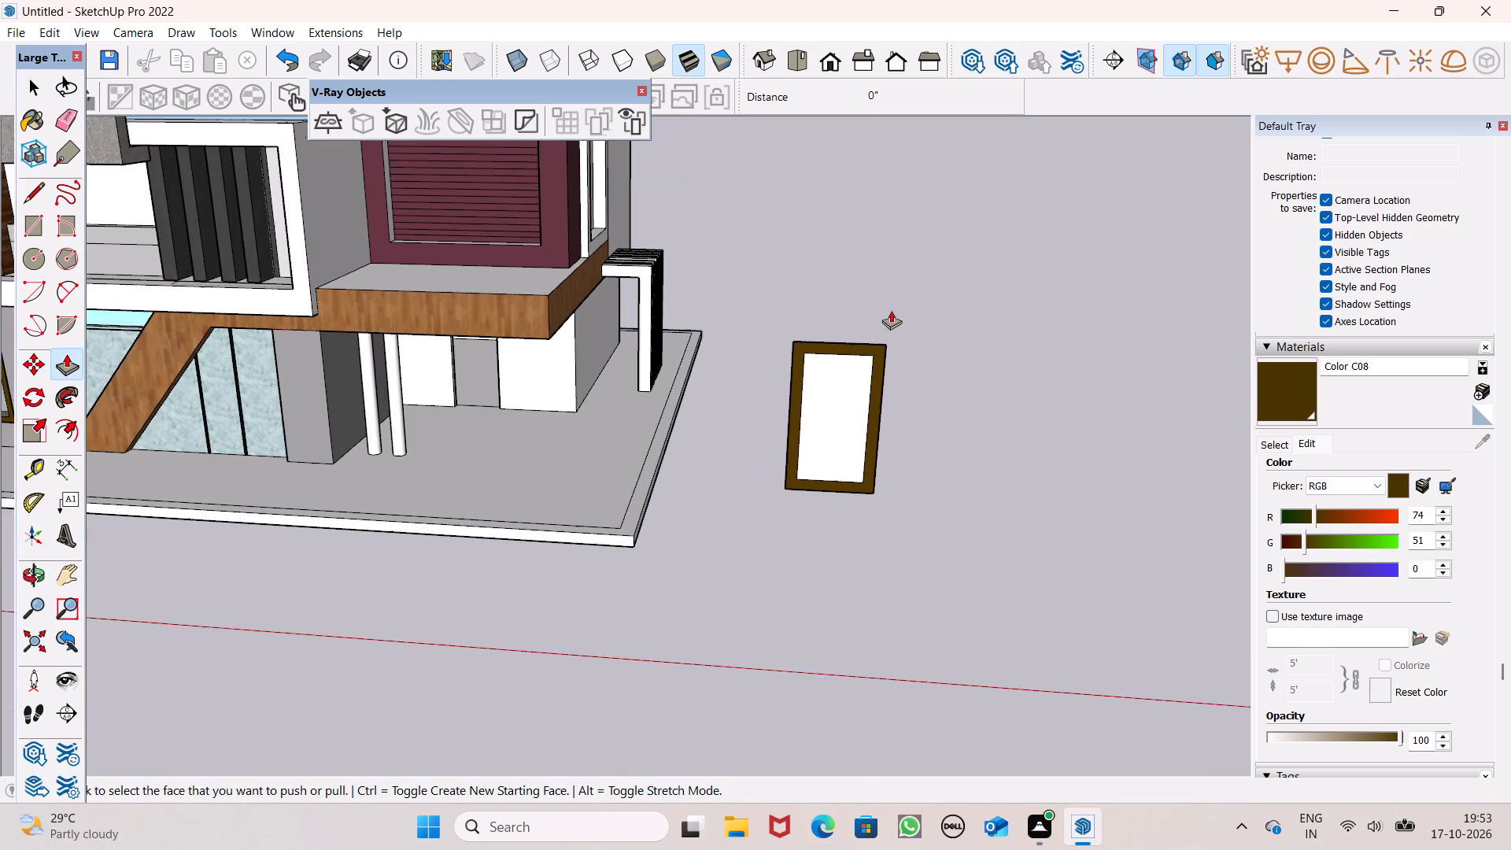
scroll(869, 487, "up", 6)
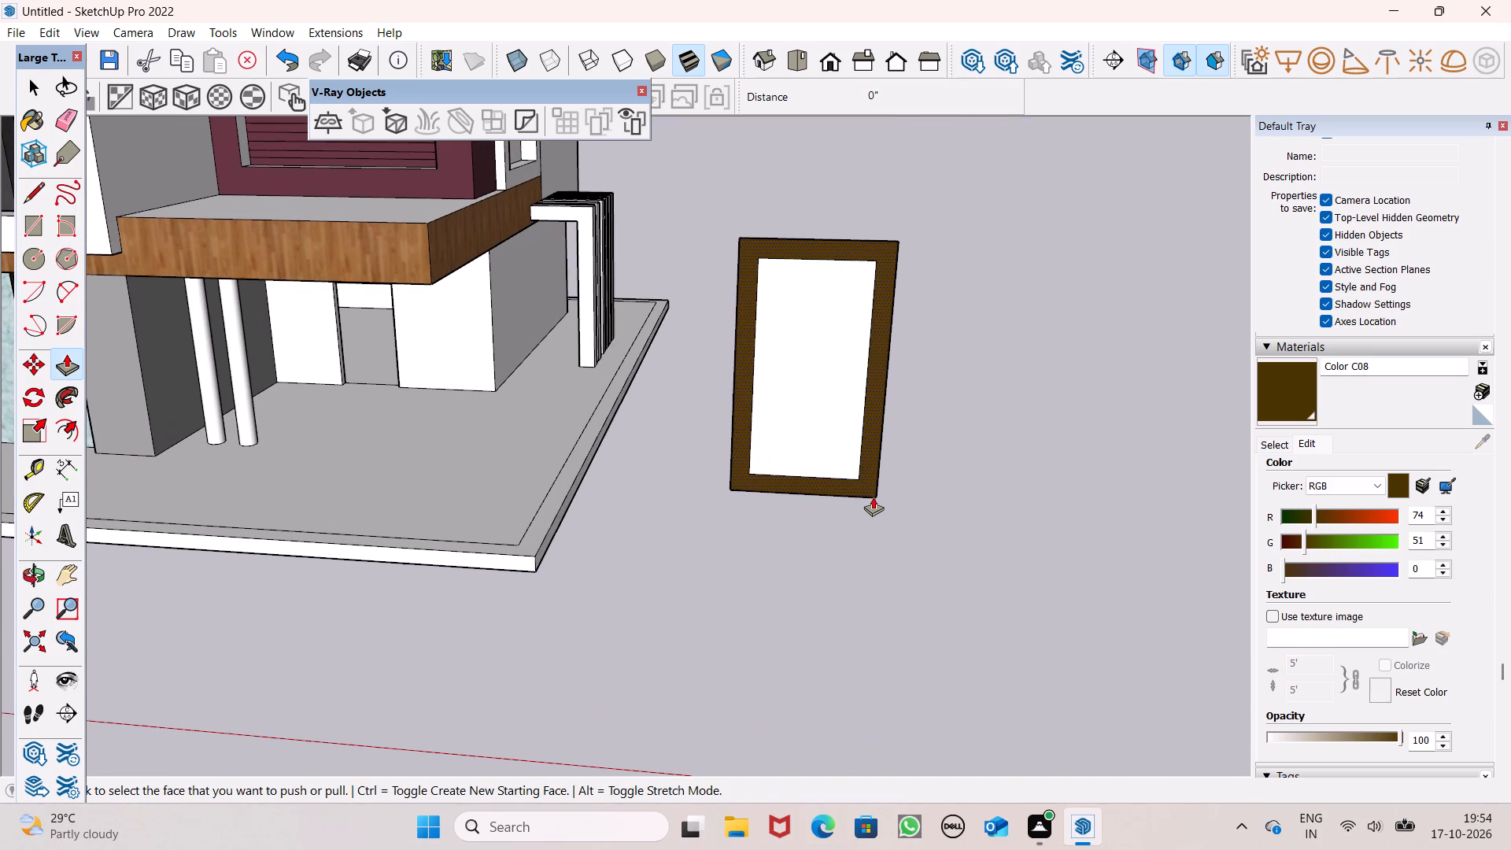
left_click_drag(873, 480, 871, 488)
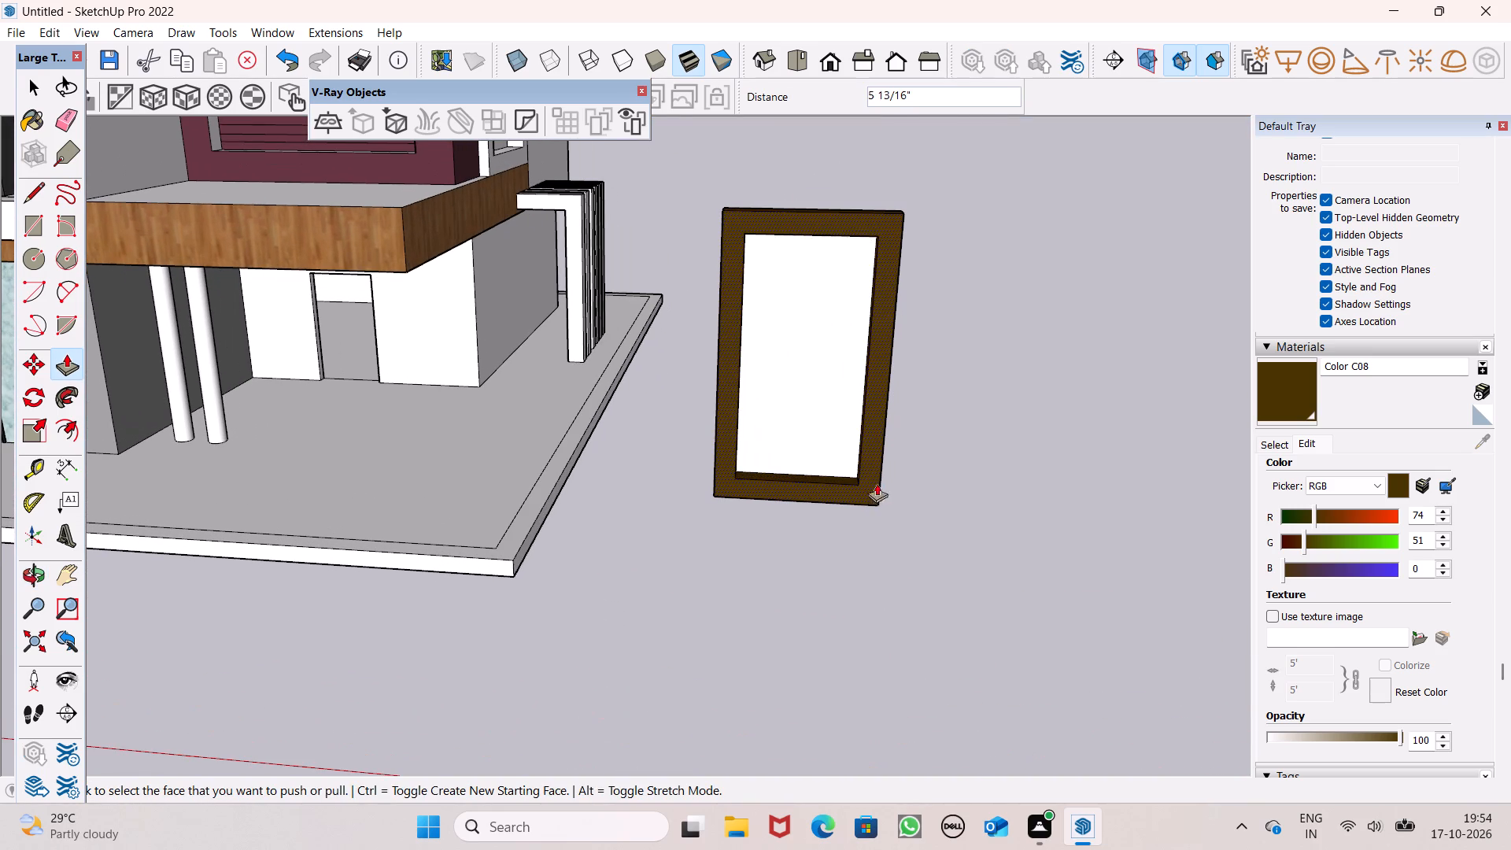
Push the frame border's front face back in by about 2 1/4".
scroll(1023, 408, "down", 5)
middle_click_drag(1050, 496, 884, 534)
scroll(1120, 342, "down", 3)
middle_click_drag(992, 488, 892, 568)
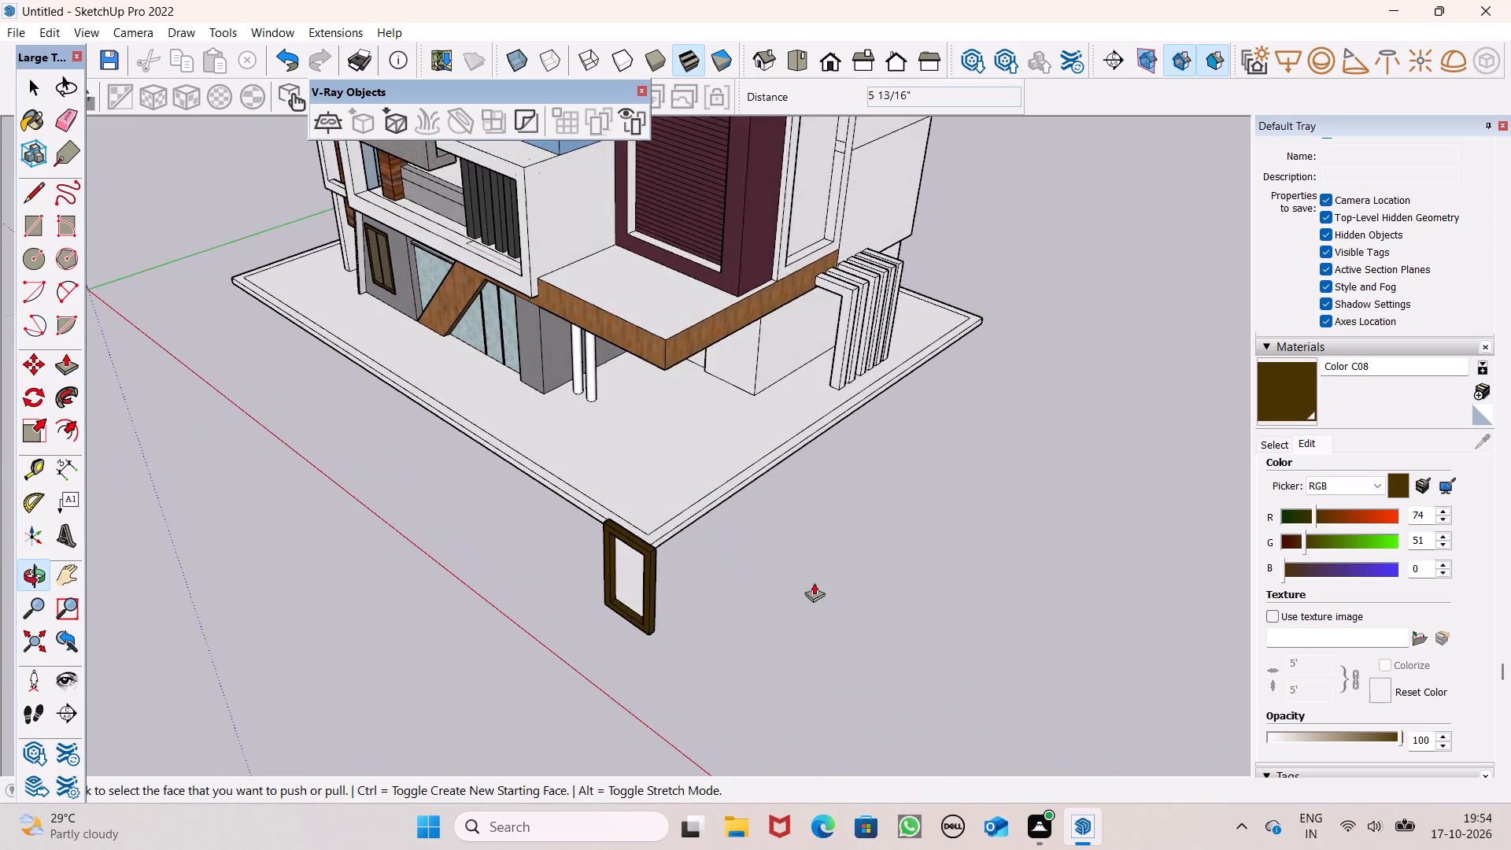
scroll(546, 720, "up", 7)
scroll(1070, 384, "down", 1)
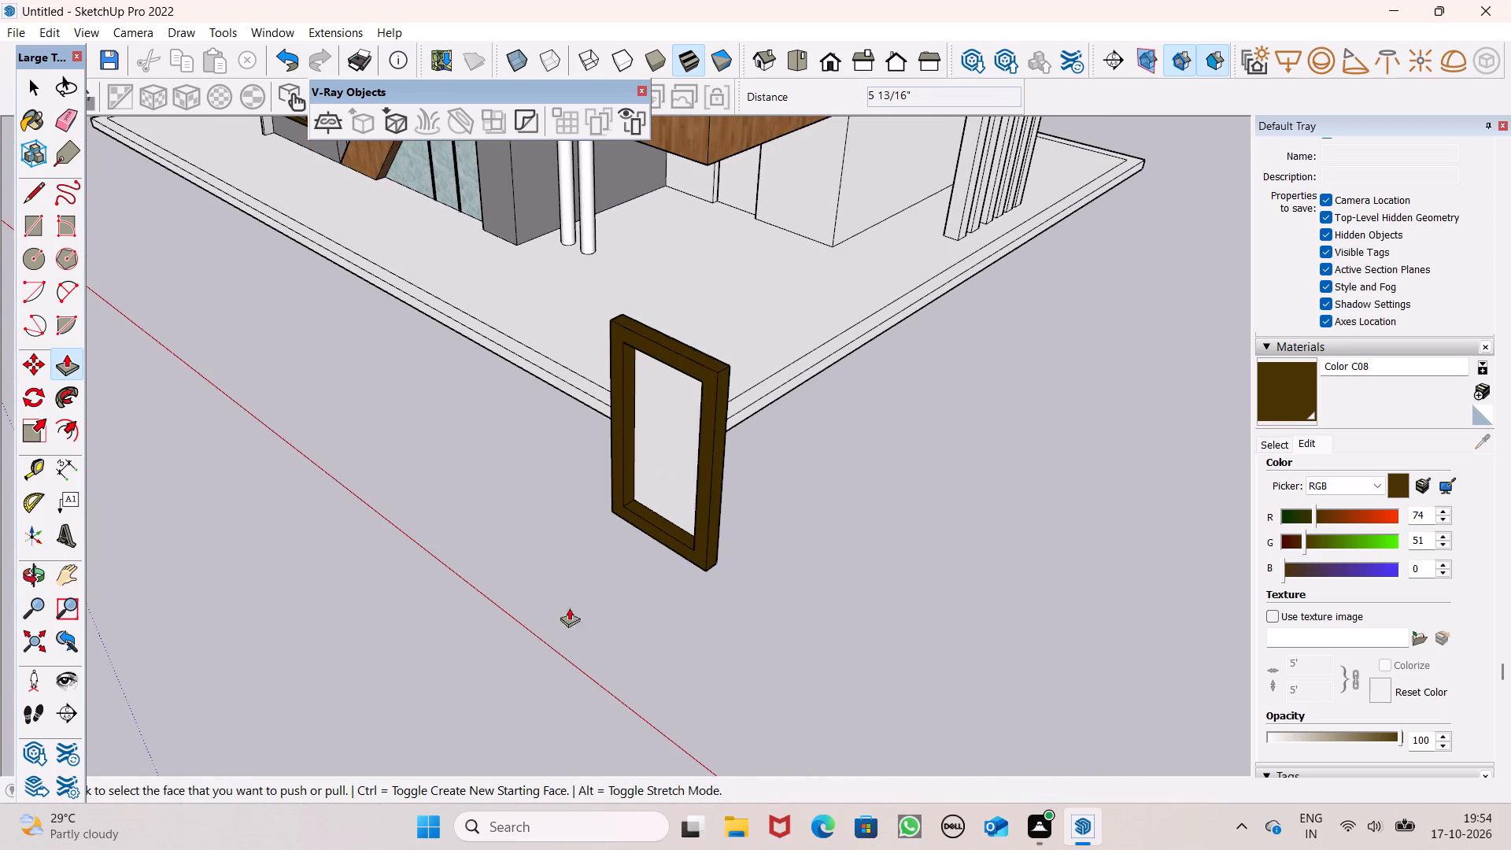
scroll(637, 579, "up", 5)
left_click_drag(736, 517, 750, 518)
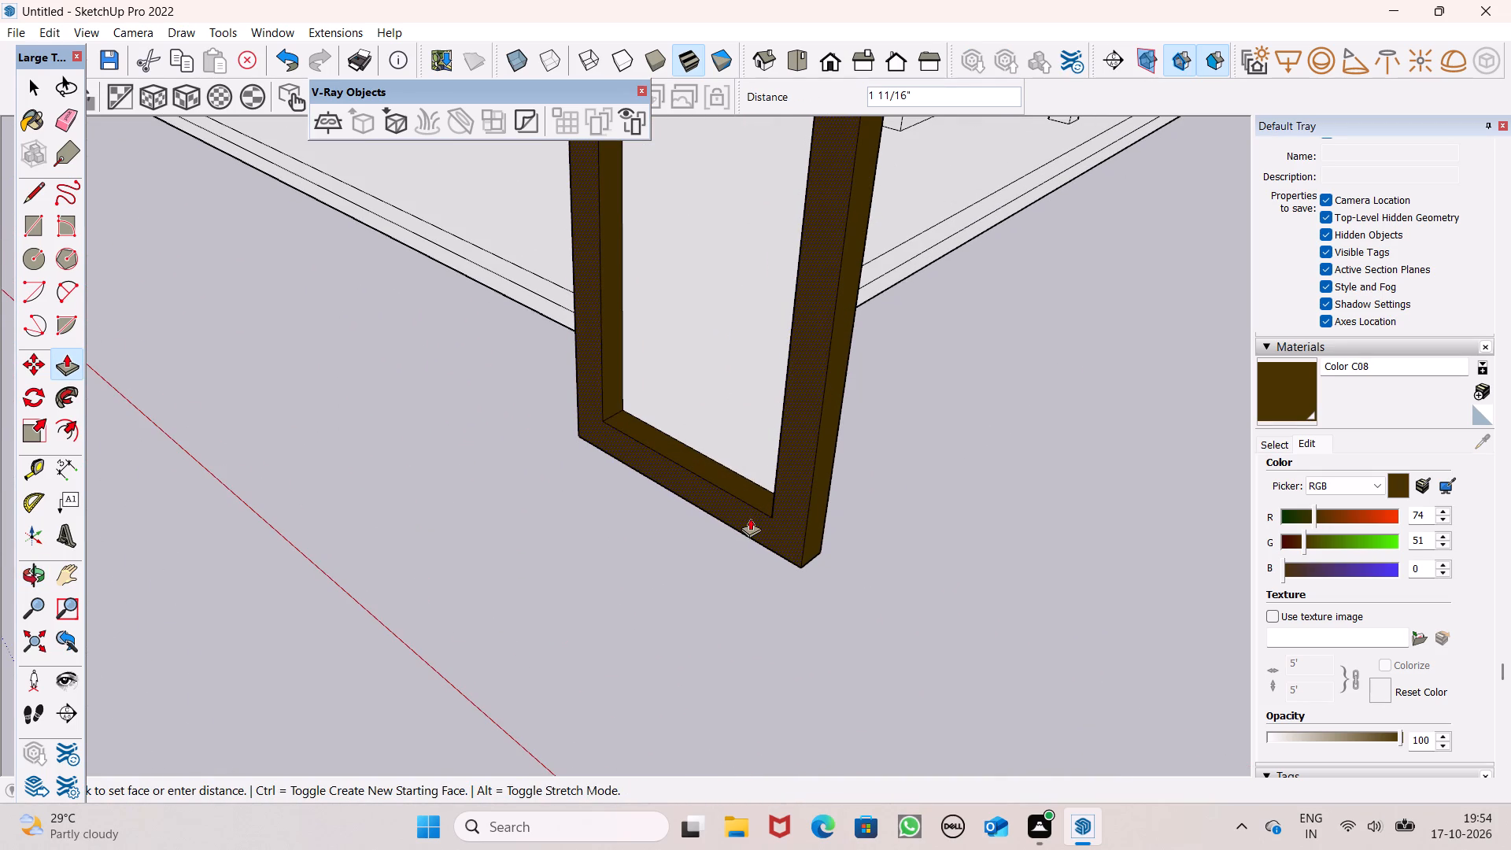
left_click_drag(750, 518, 751, 518)
Extrude the back face of the brown frame border outward by 6".
scroll(1169, 479, "down", 7)
middle_click_drag(1118, 563, 1103, 576)
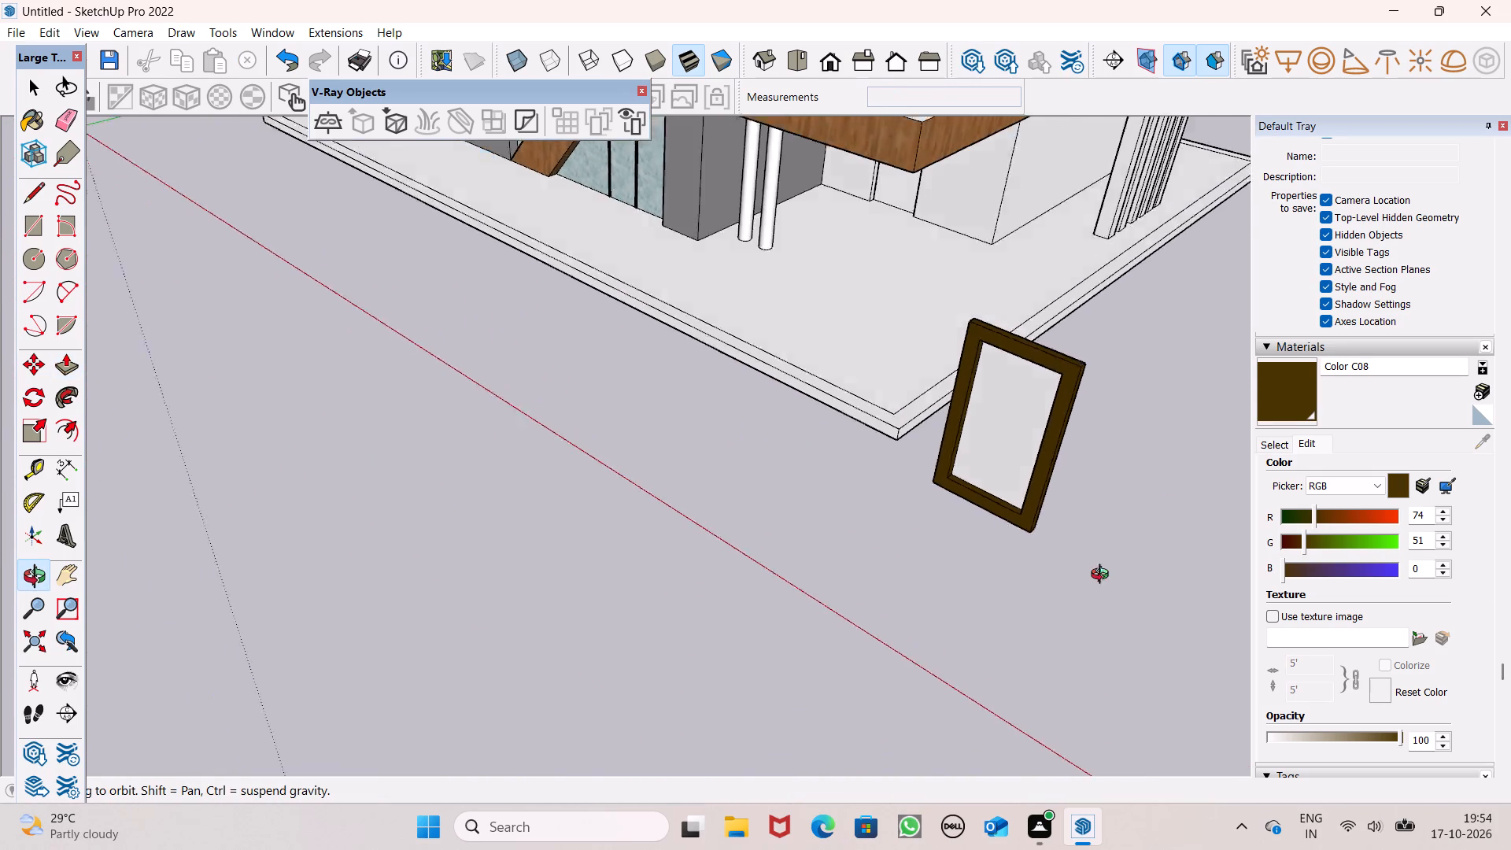
middle_click_drag(1103, 576, 894, 590)
scroll(1178, 449, "down", 4)
middle_click_drag(982, 585, 734, 518)
scroll(1118, 379, "down", 5)
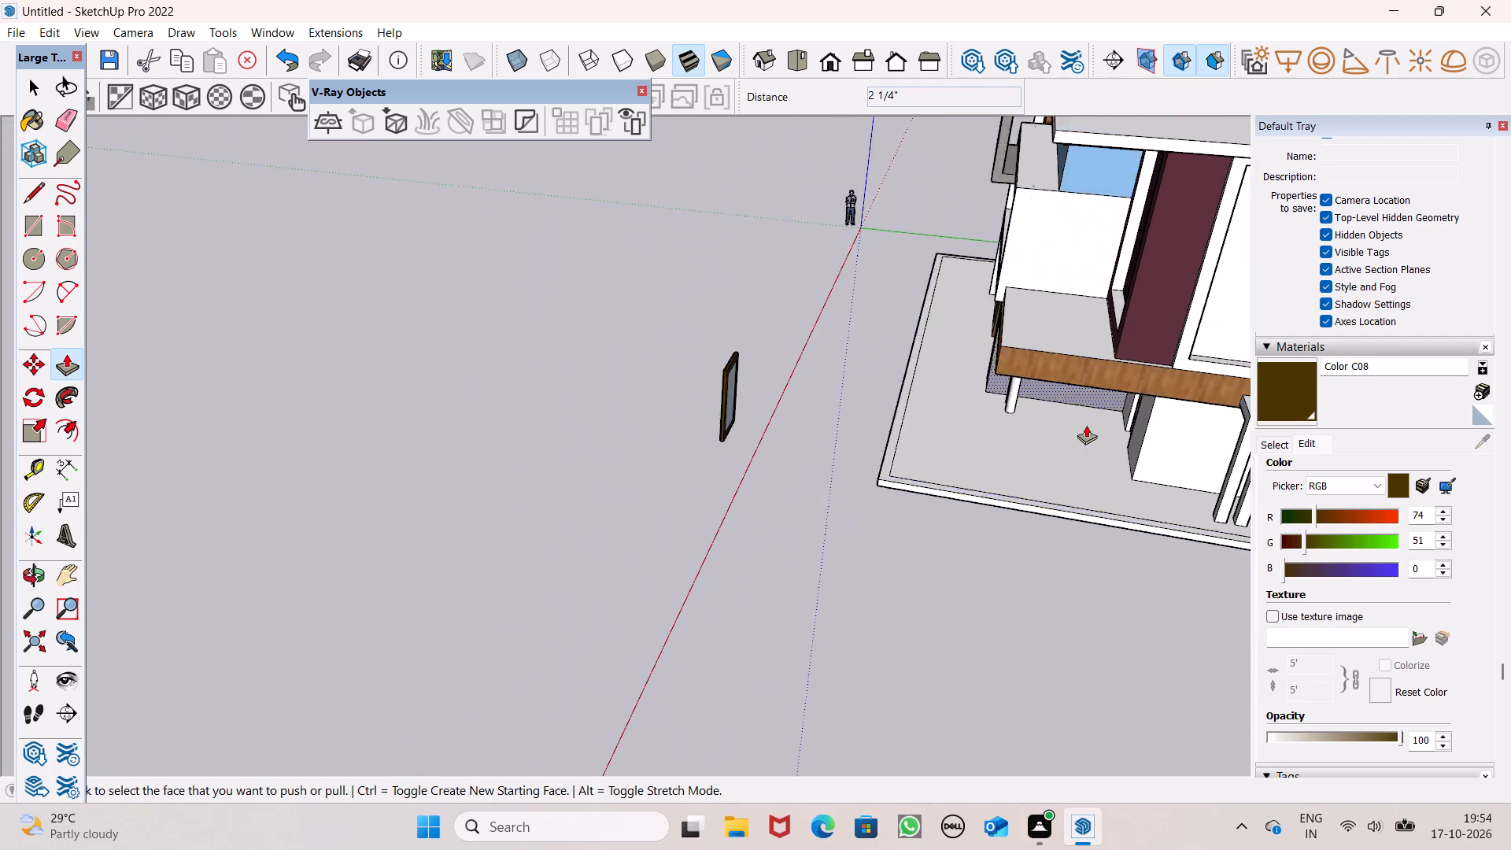
scroll(785, 491, "up", 6)
scroll(765, 420, "down", 4)
middle_click_drag(854, 422, 778, 448)
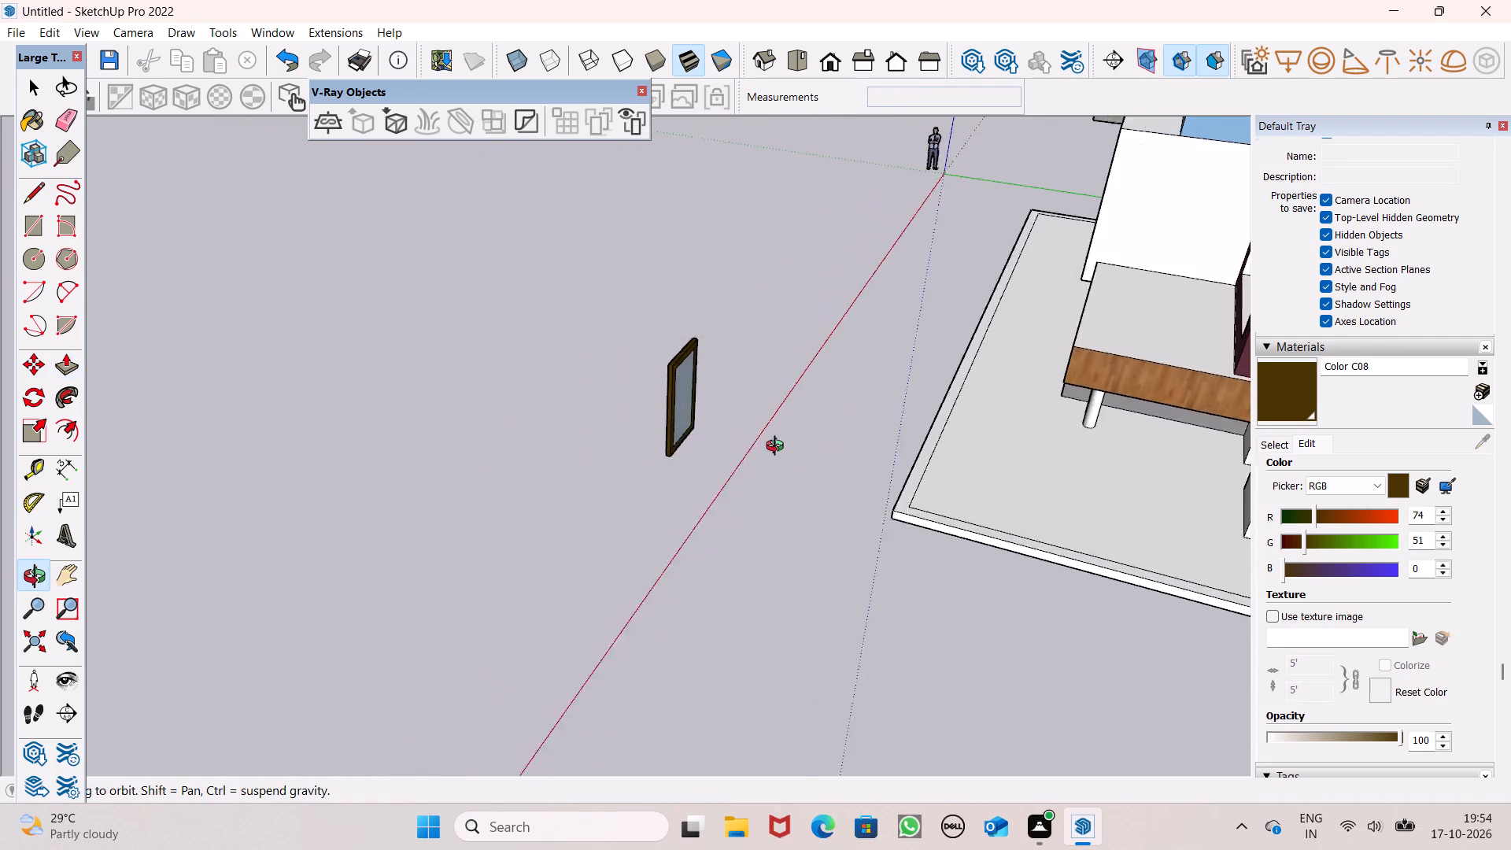
middle_click_drag(778, 448, 691, 448)
scroll(486, 432, "up", 5)
scroll(688, 405, "down", 2)
middle_click_drag(707, 446, 610, 461)
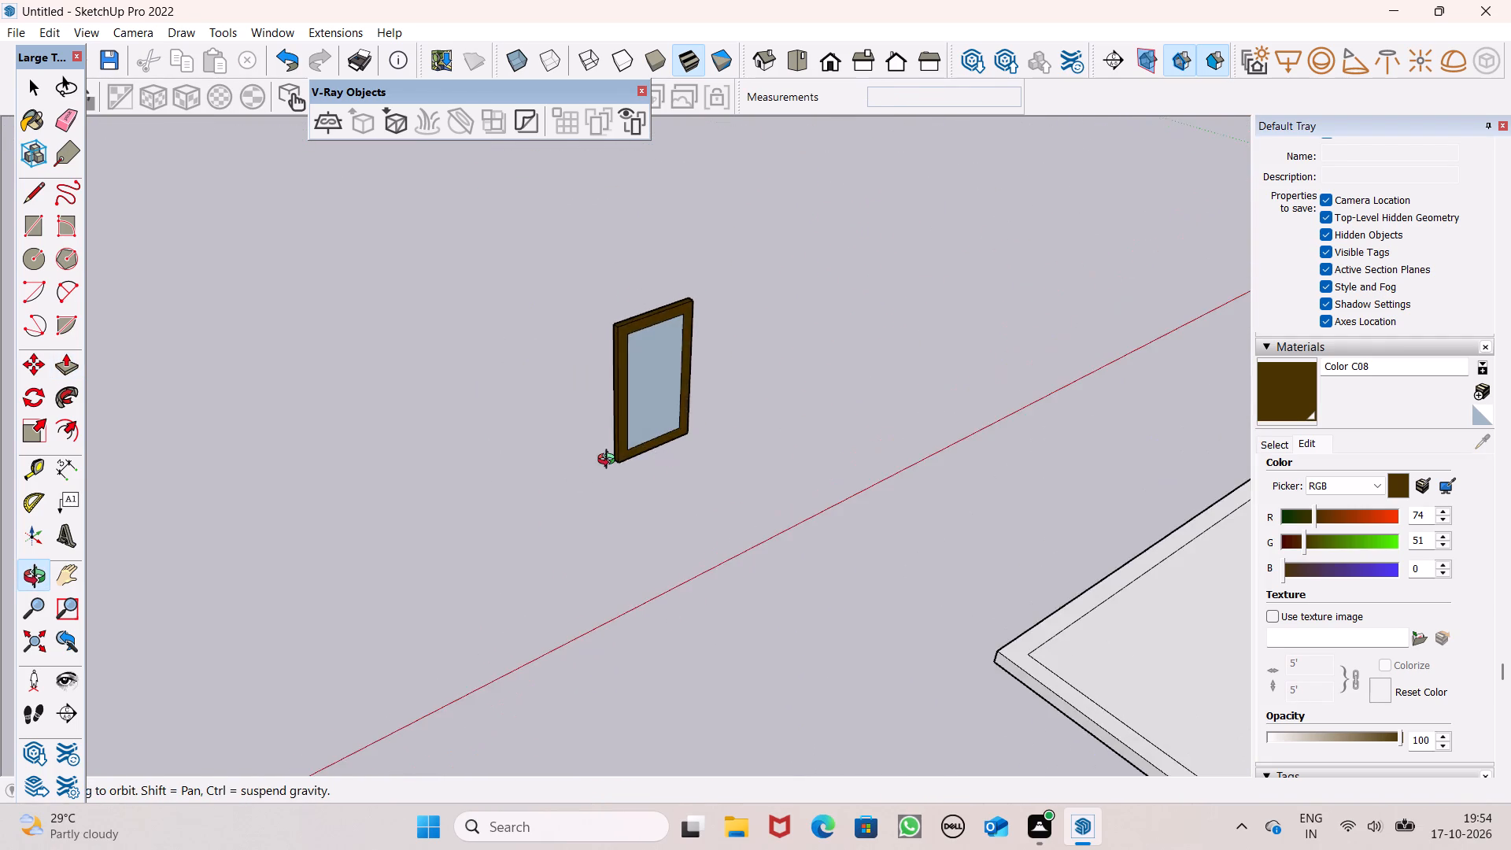
middle_click_drag(610, 461, 605, 461)
scroll(605, 461, "up", 6)
scroll(689, 444, "up", 5)
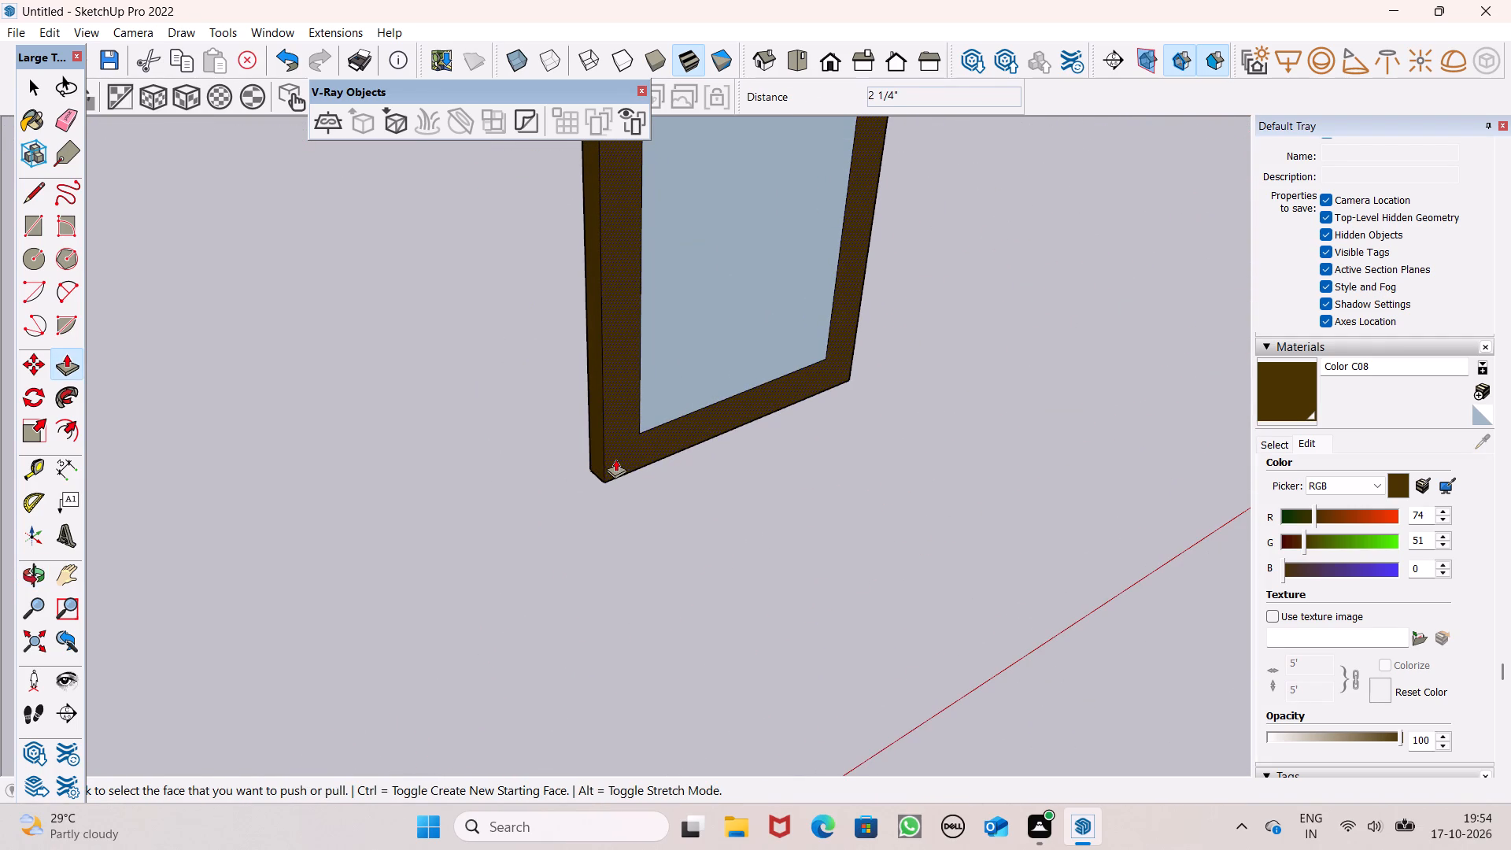
left_click_drag(615, 458, 623, 476)
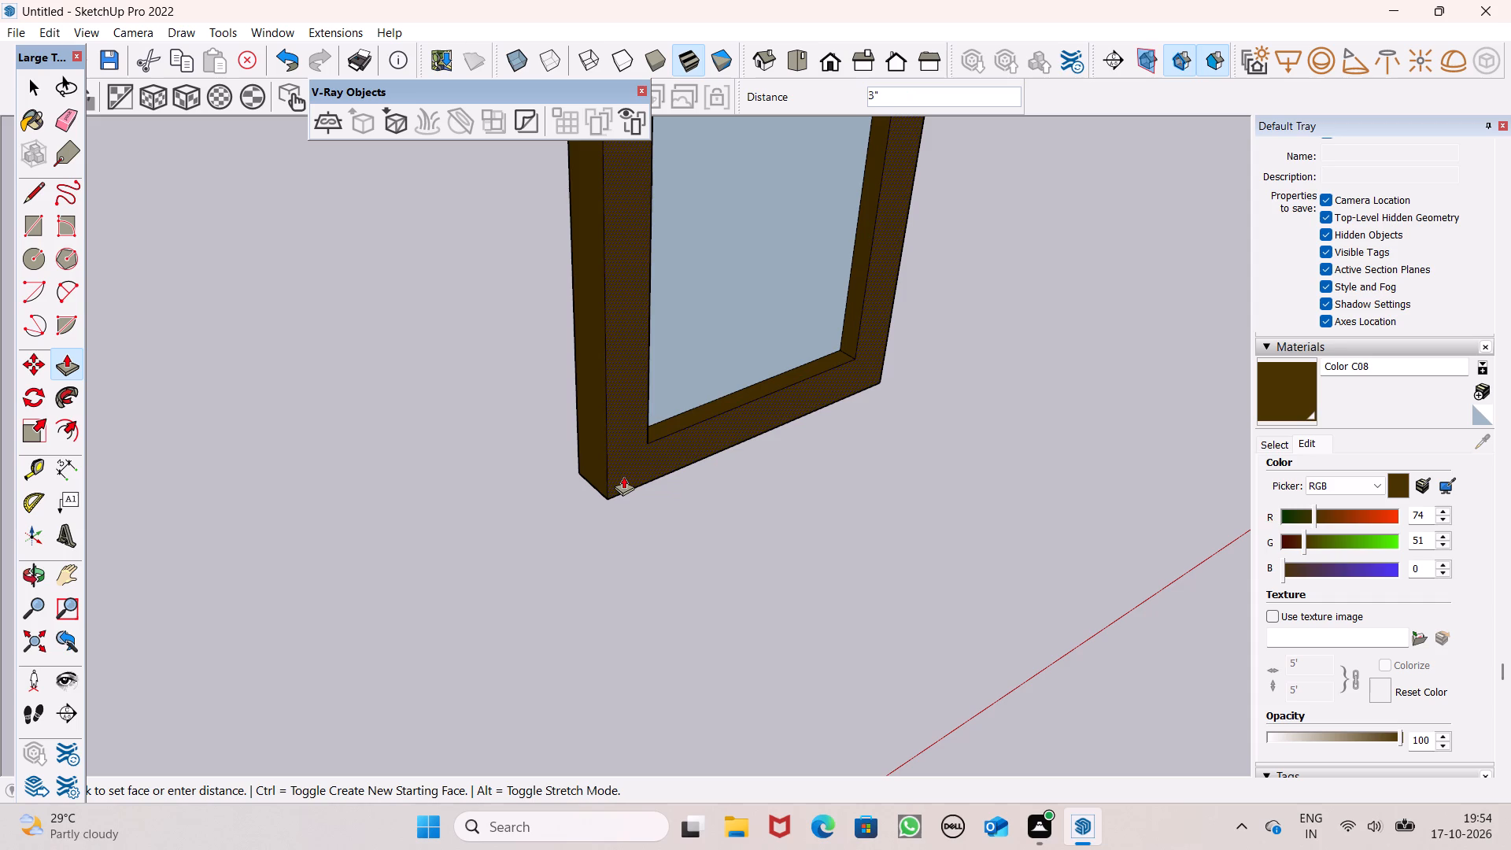
left_click_drag(623, 476, 623, 477)
left_click_drag(623, 477, 624, 477)
type("6\"")
key("Return")
Pull the inner panel's back face out 6" so it is flush with the frame's rear face.
scroll(638, 460, "down", 4)
middle_click_drag(836, 541, 1062, 443)
scroll(659, 496, "down", 2)
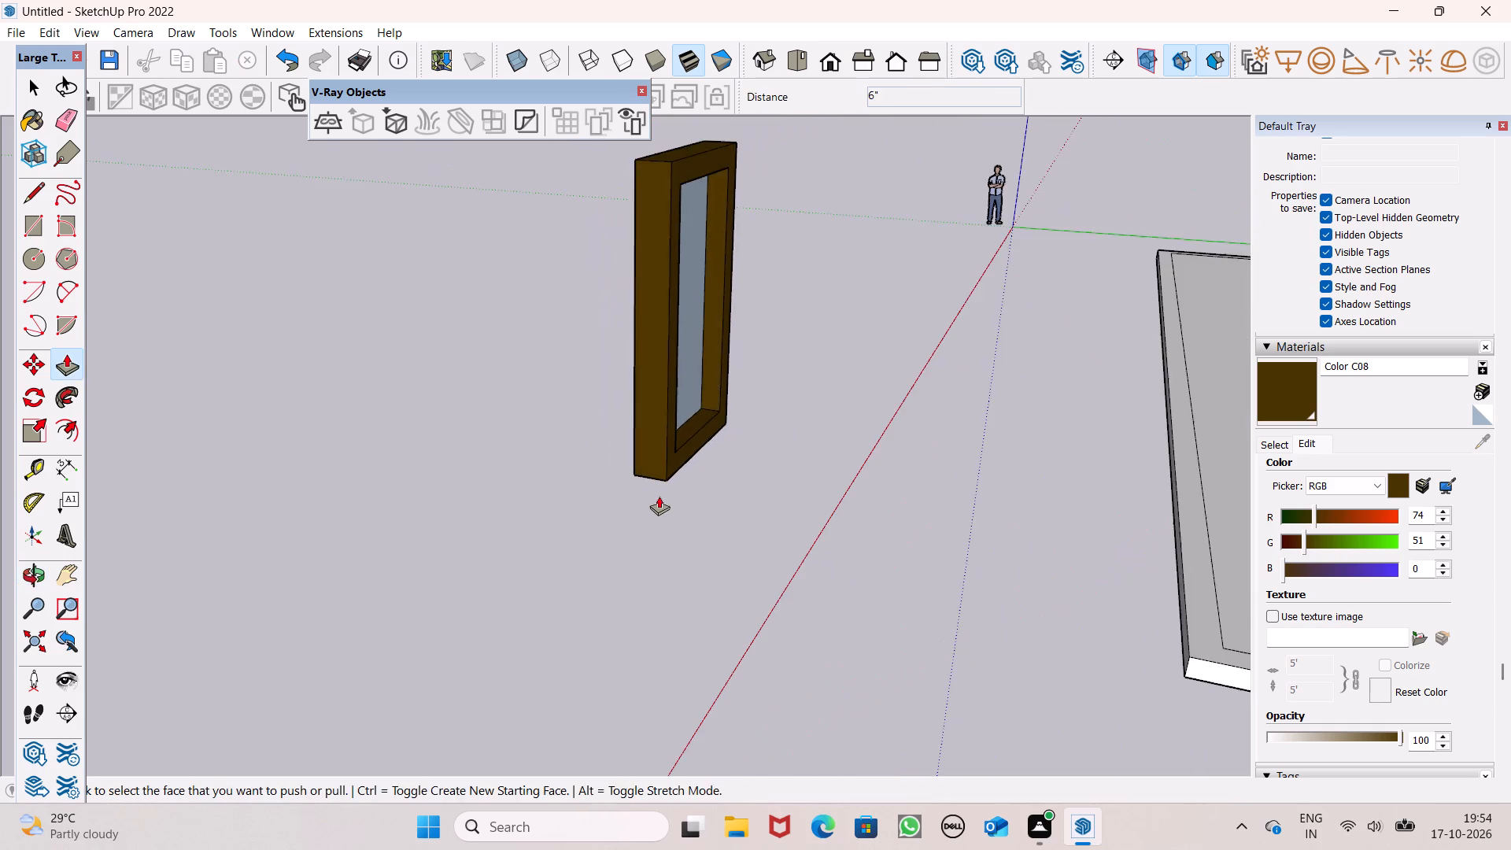
middle_click_drag(771, 504, 633, 550)
left_click_drag(545, 458, 551, 463)
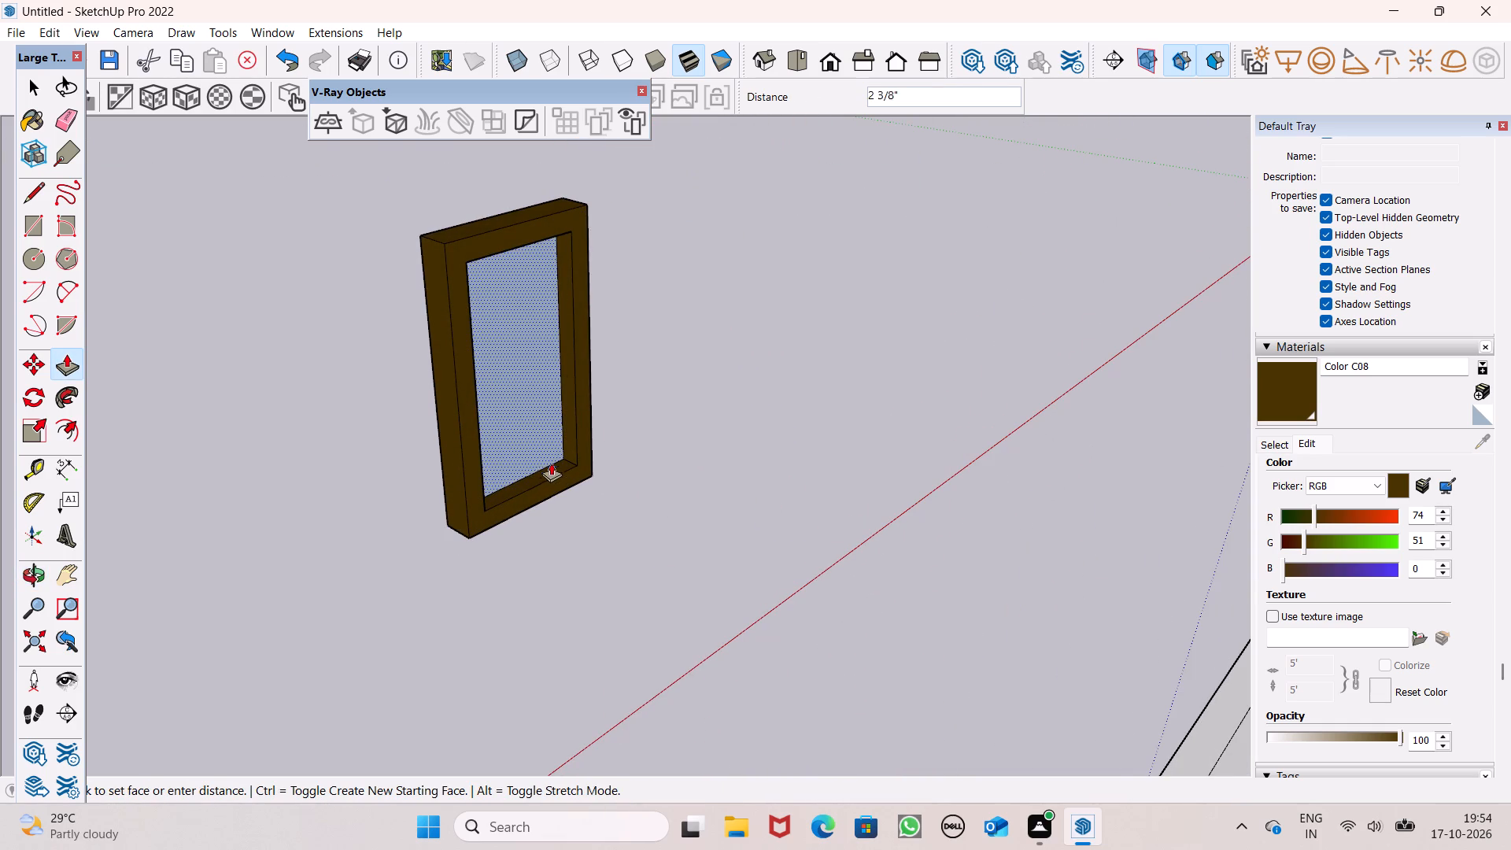
left_click_drag(551, 463, 541, 483)
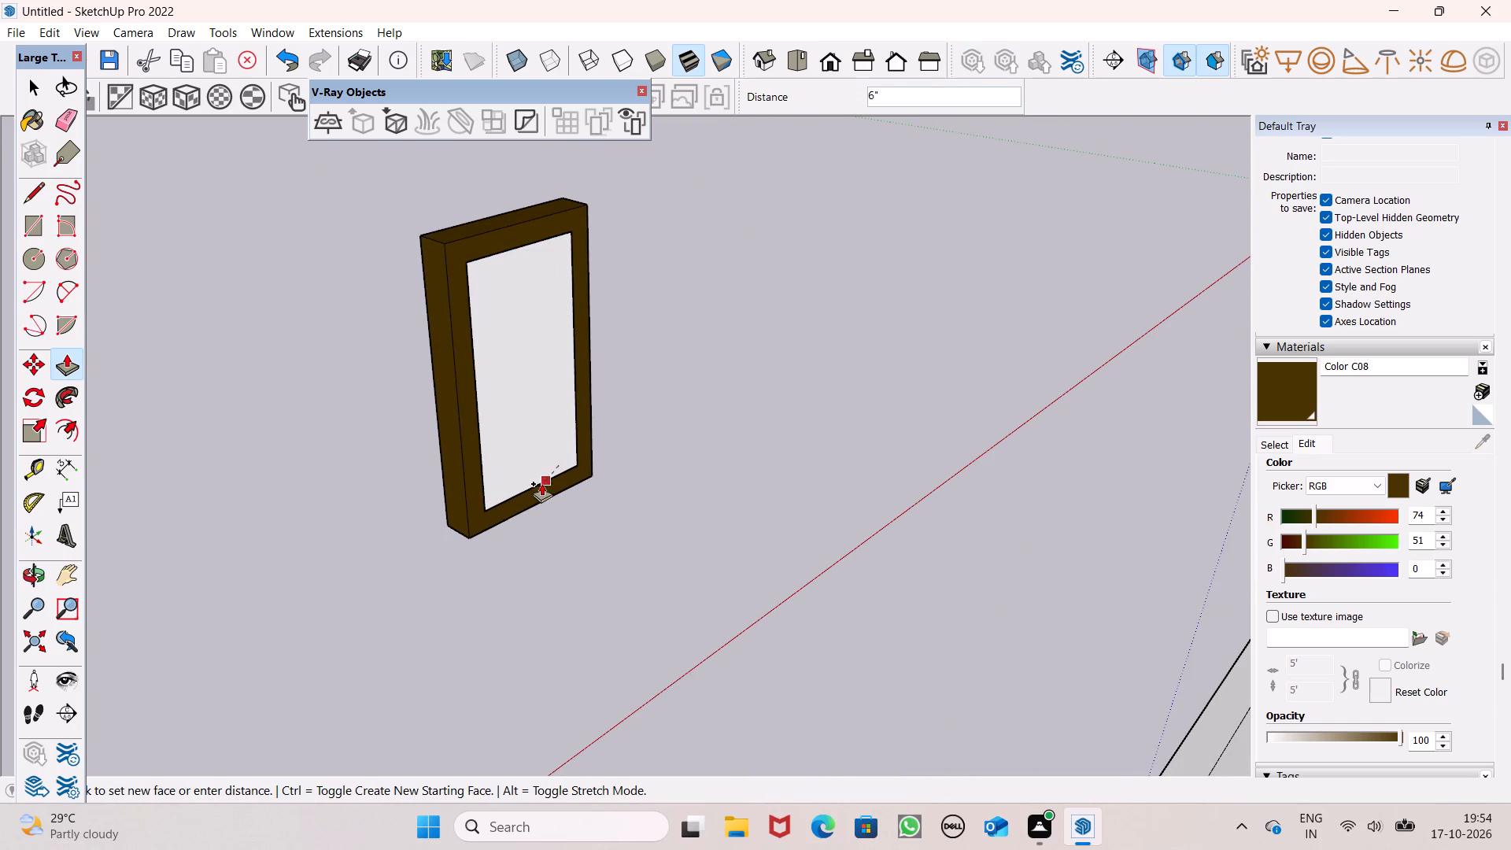
left_click_drag(541, 483, 523, 486)
Paint the back face of the inner panel with the dark brown Color C08 material.
left_click(1291, 389)
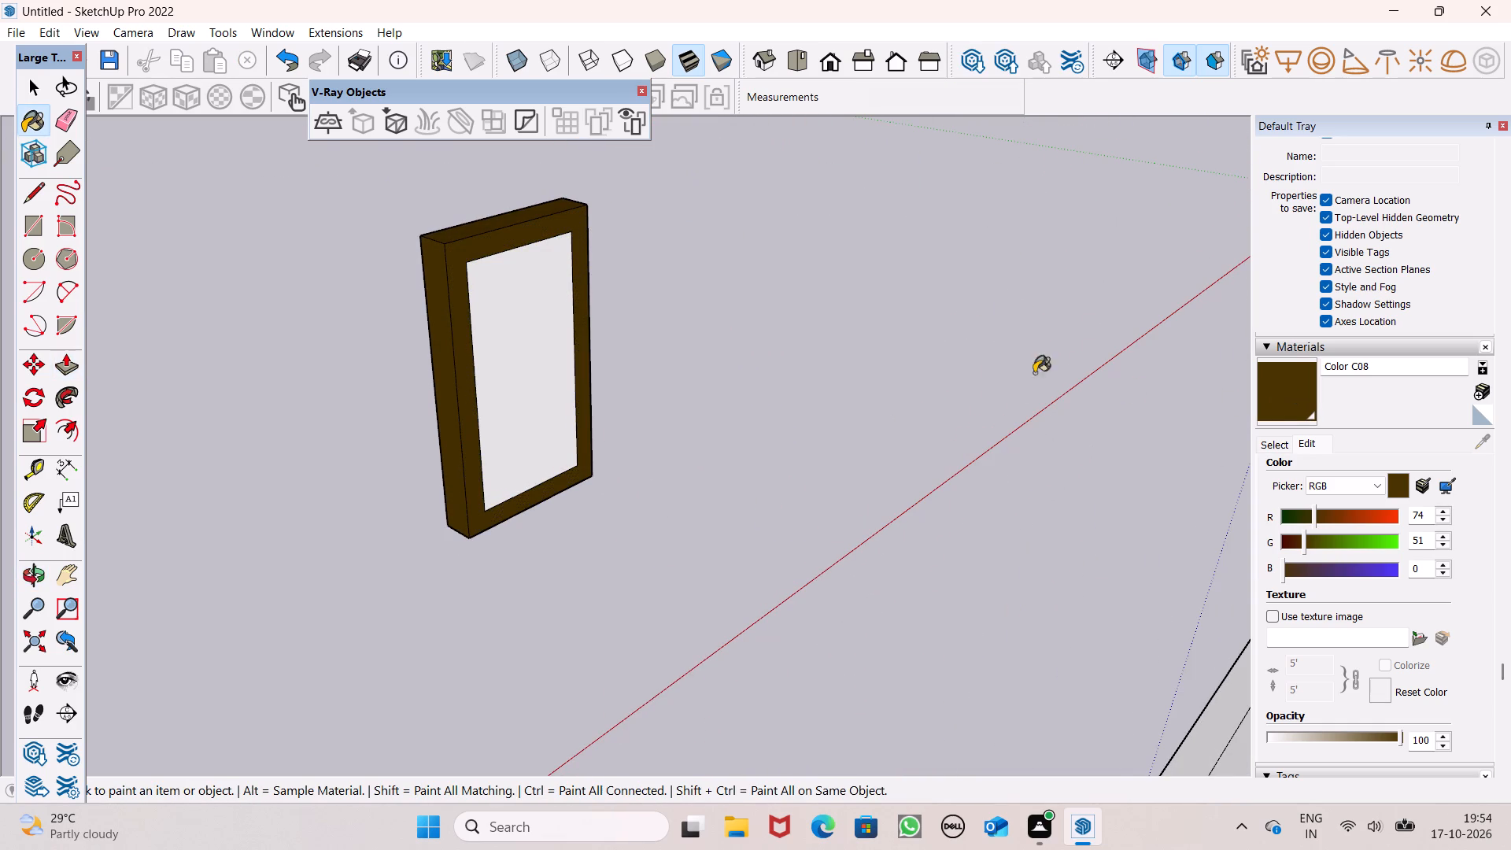
left_click(519, 357)
Examine the framed panel from the front alongside the whole house facade.
scroll(582, 405, "down", 3)
middle_click_drag(380, 519, 925, 357)
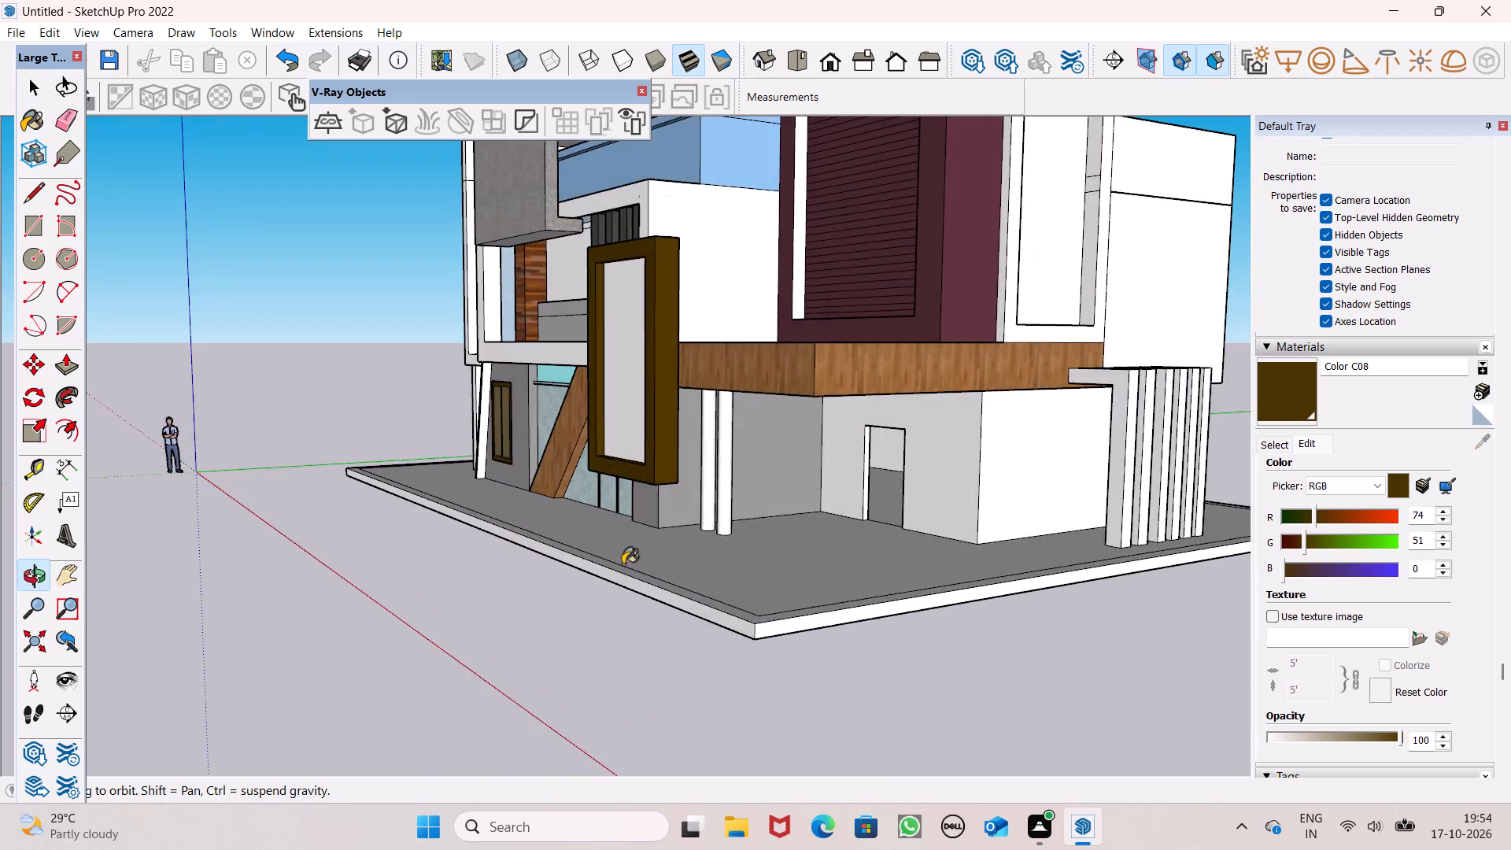
middle_click_drag(622, 564, 758, 586)
scroll(482, 493, "down", 5)
middle_click_drag(715, 623, 811, 657)
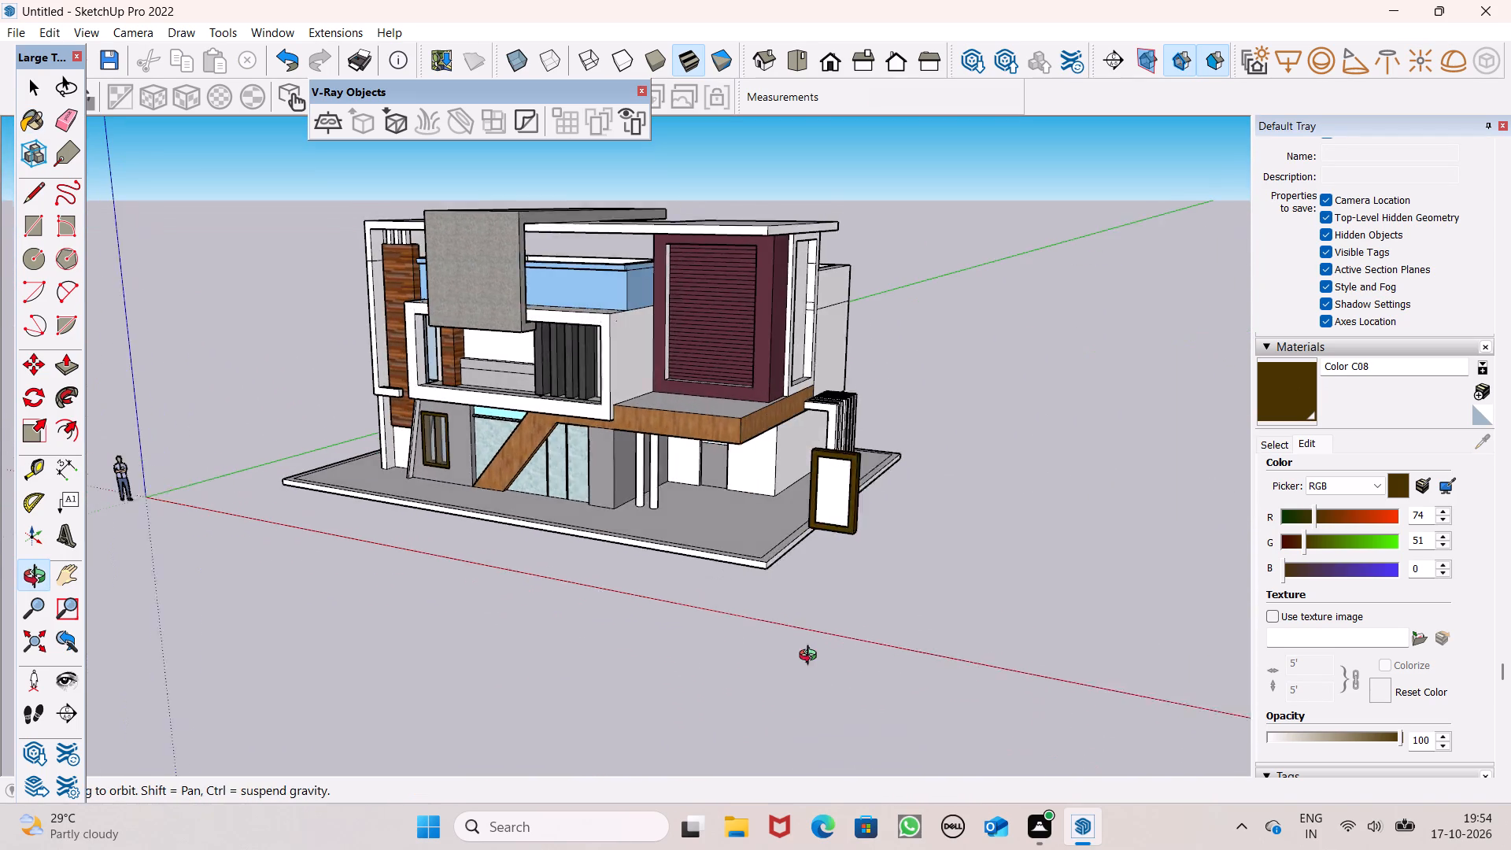
middle_click_drag(811, 657, 826, 650)
middle_click_drag(973, 577, 1013, 573)
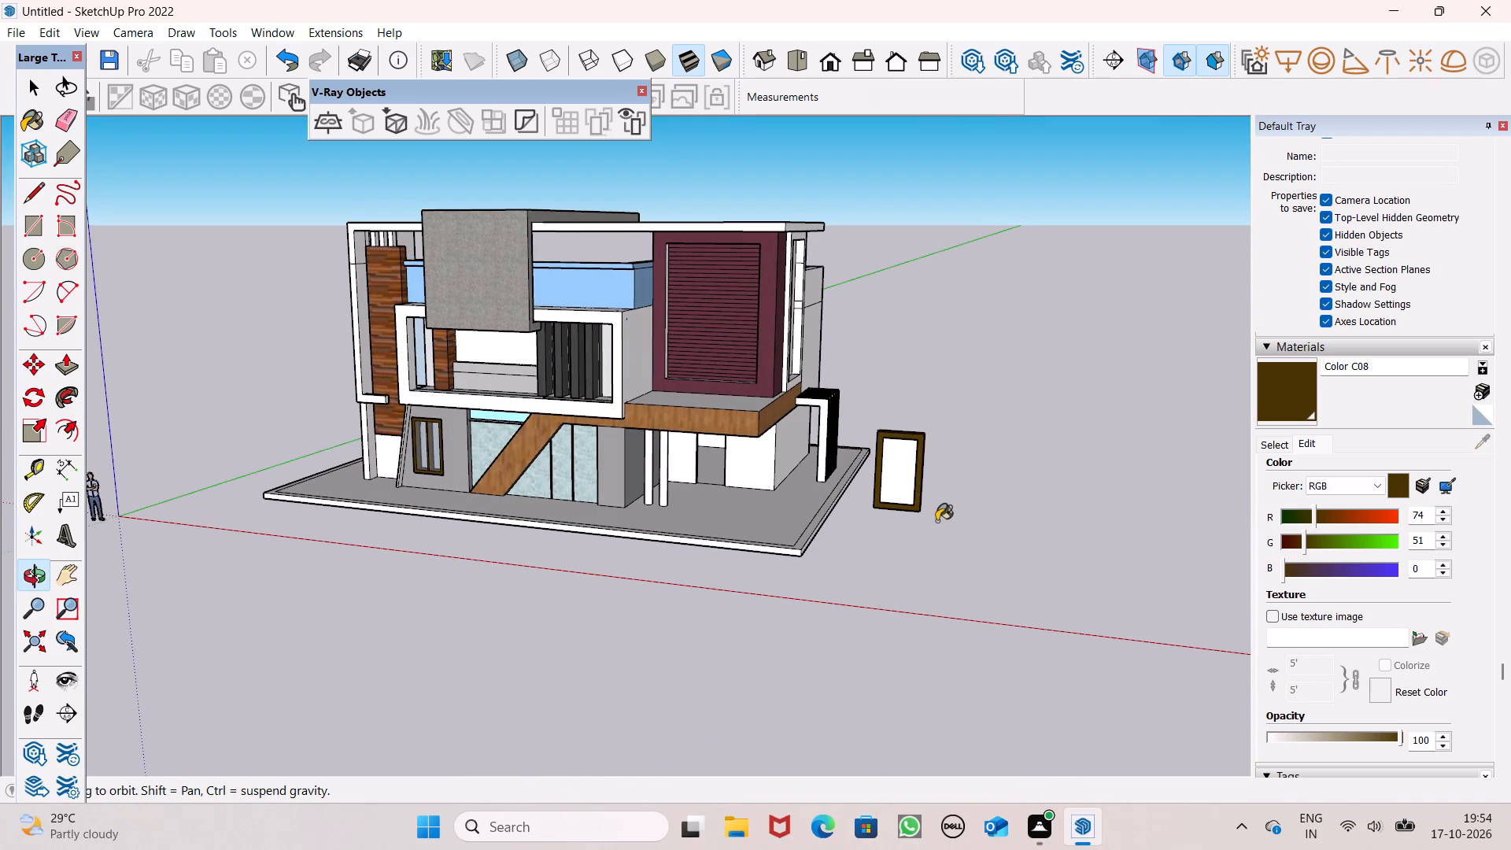
scroll(937, 521, "up", 5)
key("space")
scroll(811, 504, "down", 1)
middle_click_drag(805, 549, 874, 572)
scroll(704, 474, "down", 2)
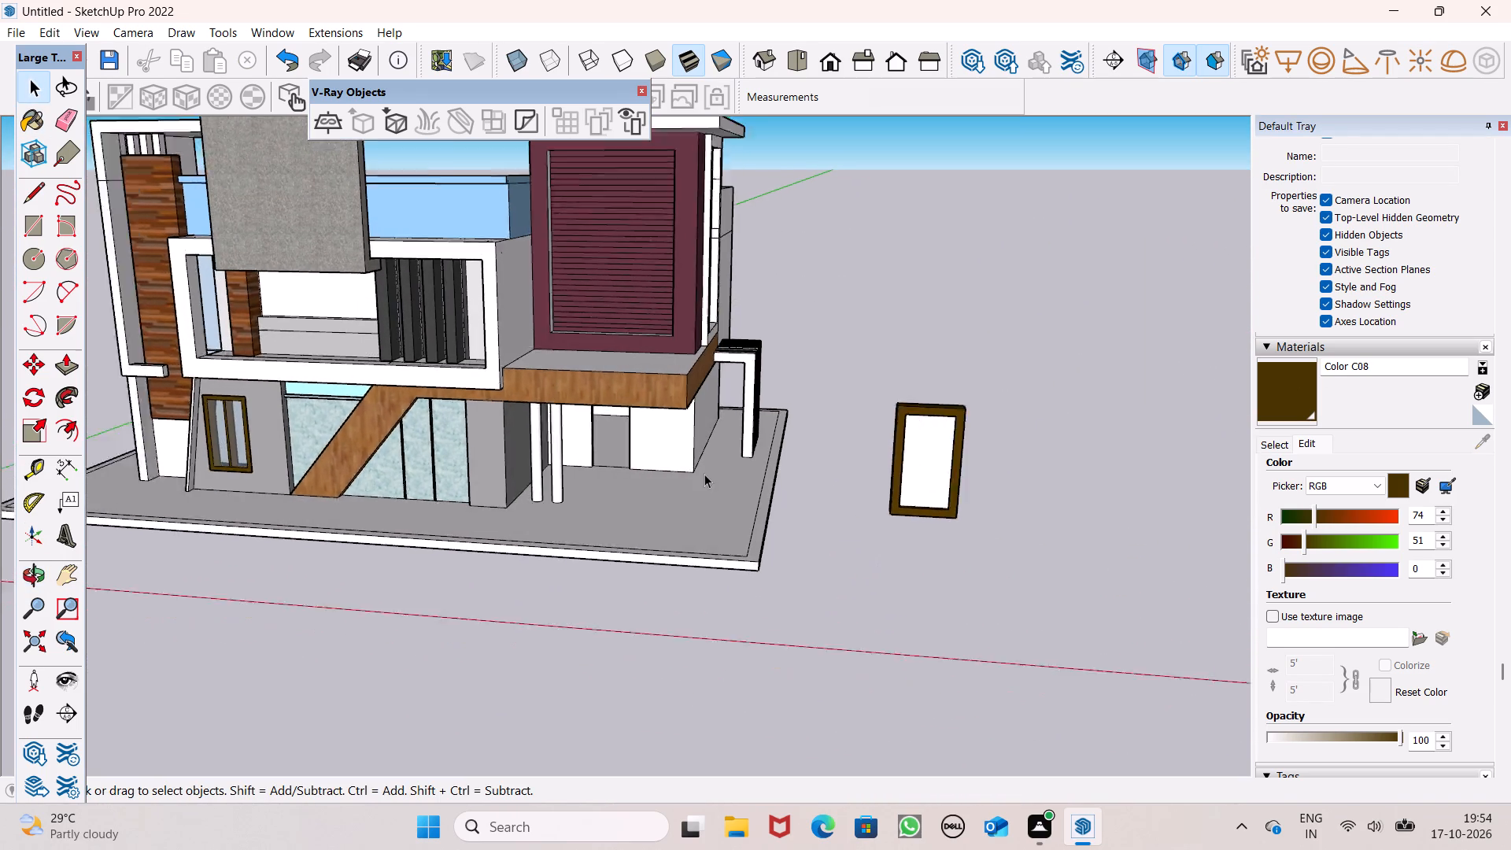
scroll(704, 474, "down", 1)
Paint the front face of the recessed inner panel with the same Color C08 material.
scroll(925, 532, "up", 6)
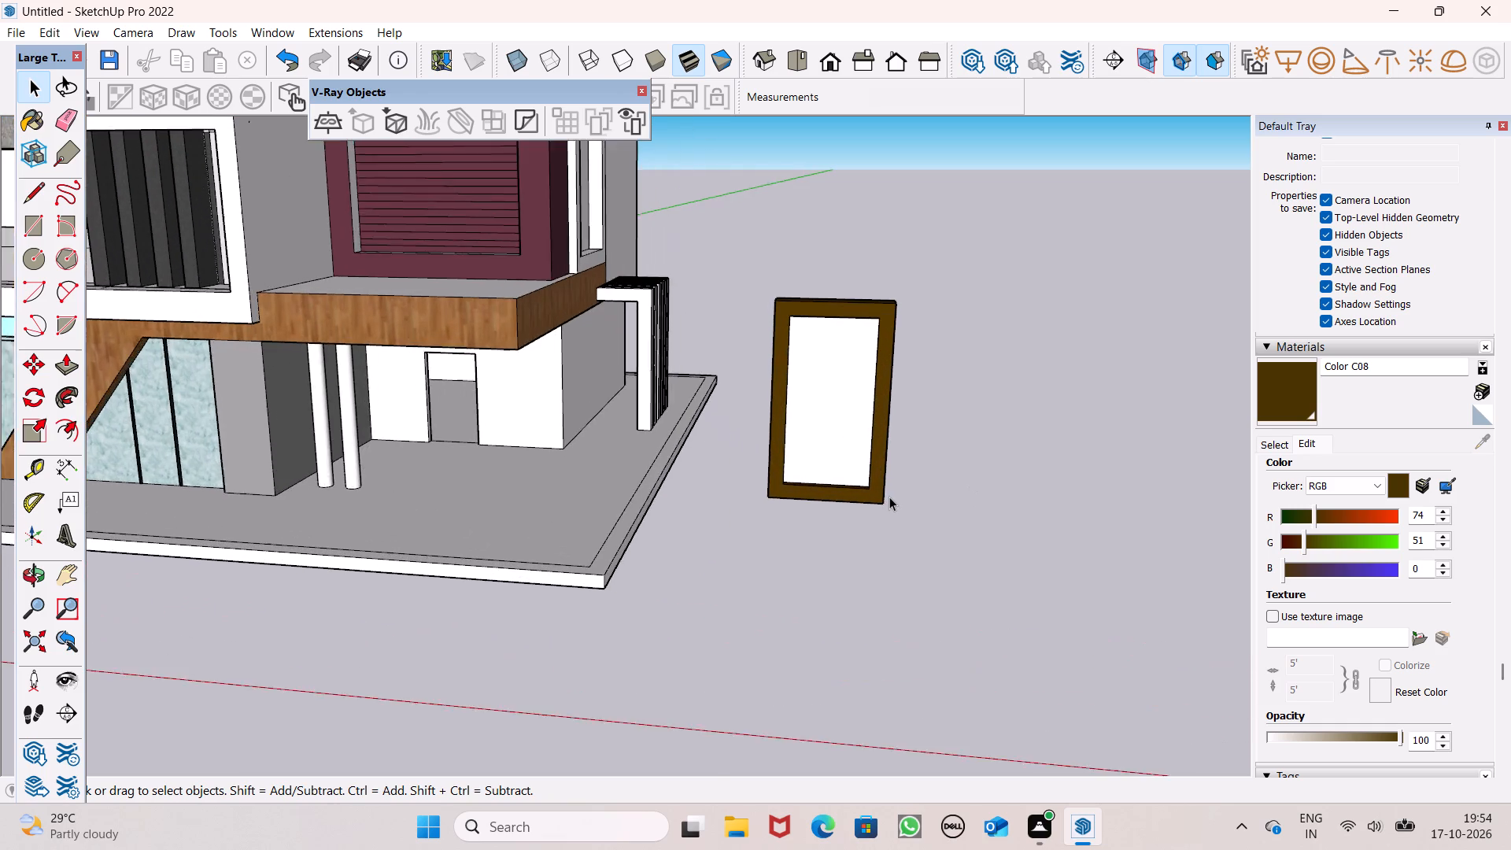
scroll(889, 497, "up", 2)
middle_click(889, 496)
middle_click_drag(889, 504, 907, 538)
scroll(912, 521, "up", 1)
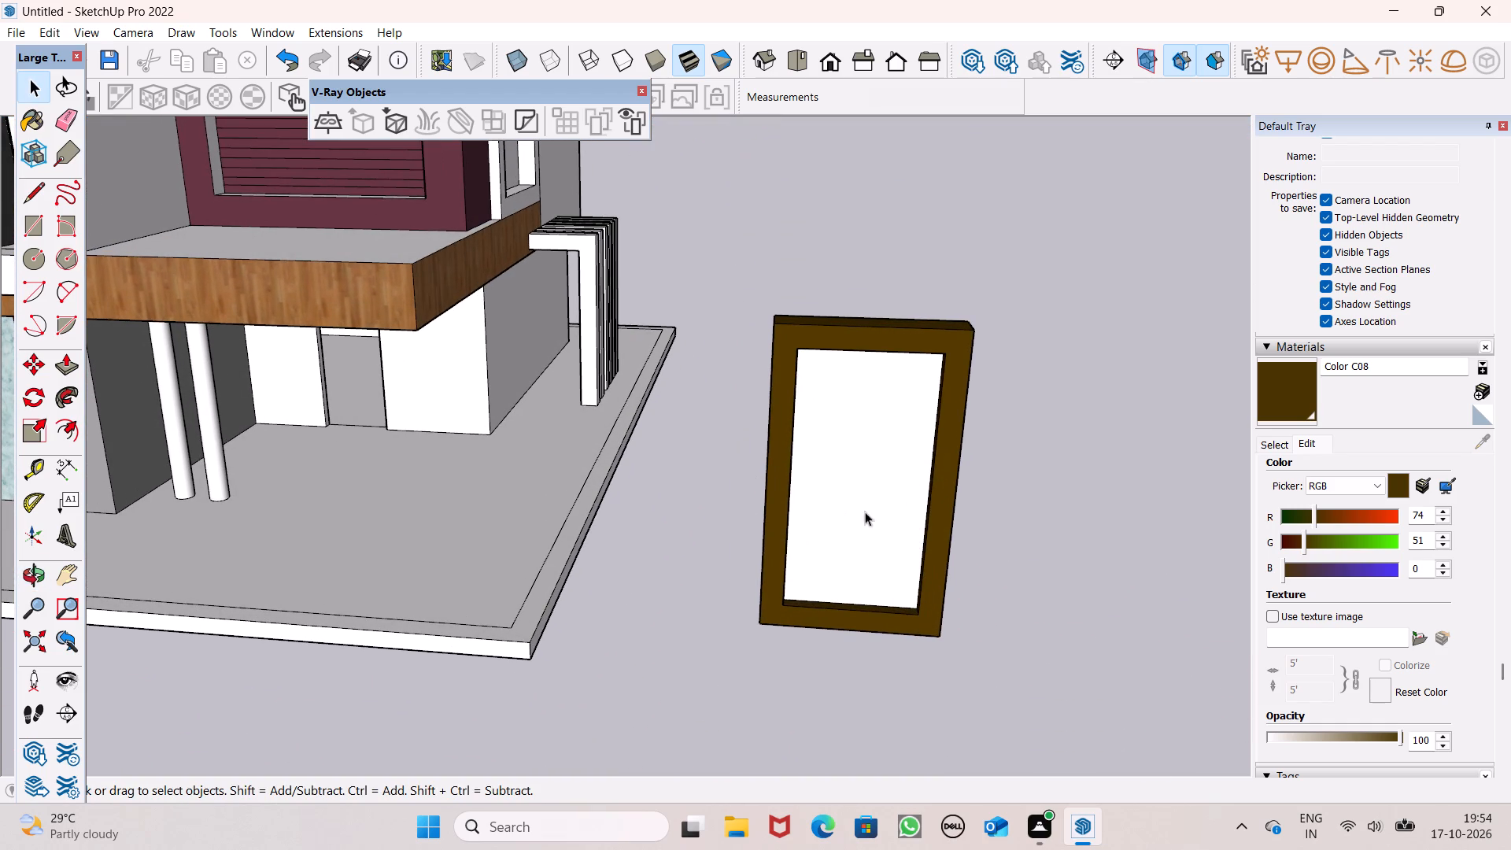
left_click(1271, 407)
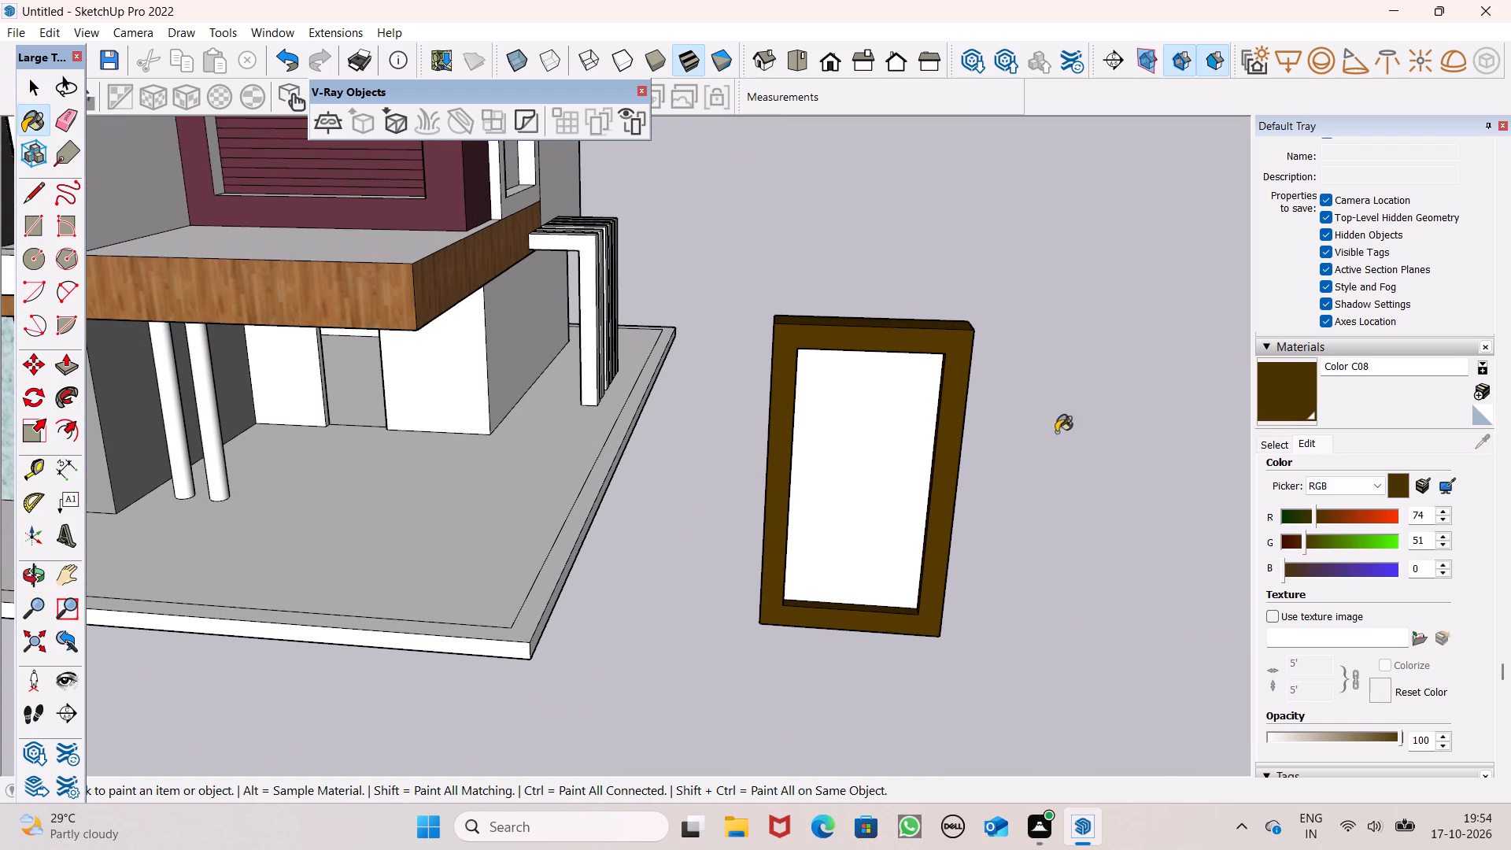
scroll(1103, 508, "up", 3)
scroll(954, 492, "down", 2)
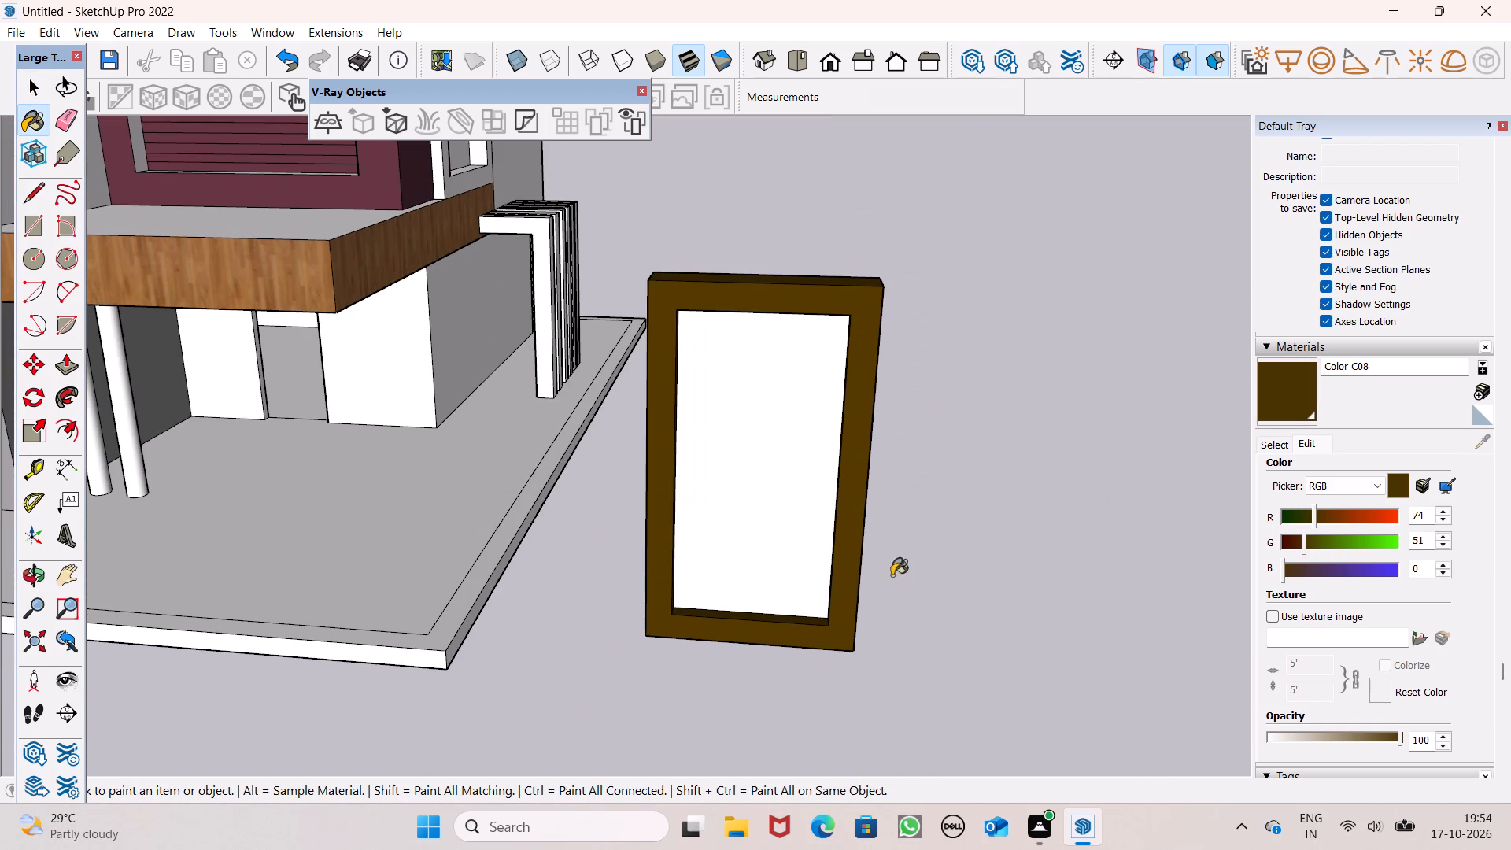
scroll(793, 599, "up", 2)
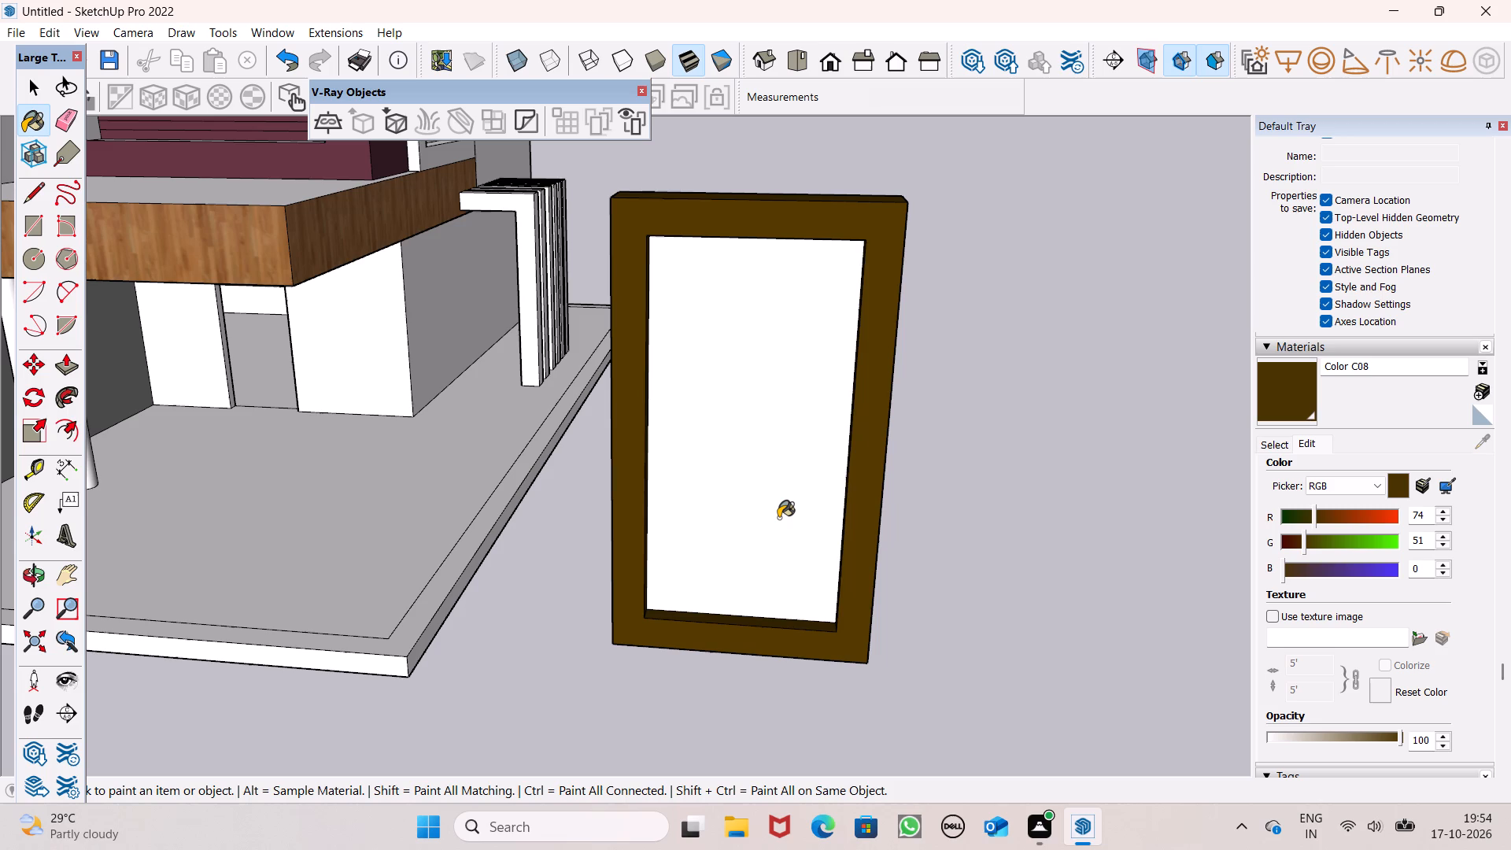
left_click(778, 518)
Examine the fully brown door panel from the front, side and back.
scroll(800, 484, "down", 3)
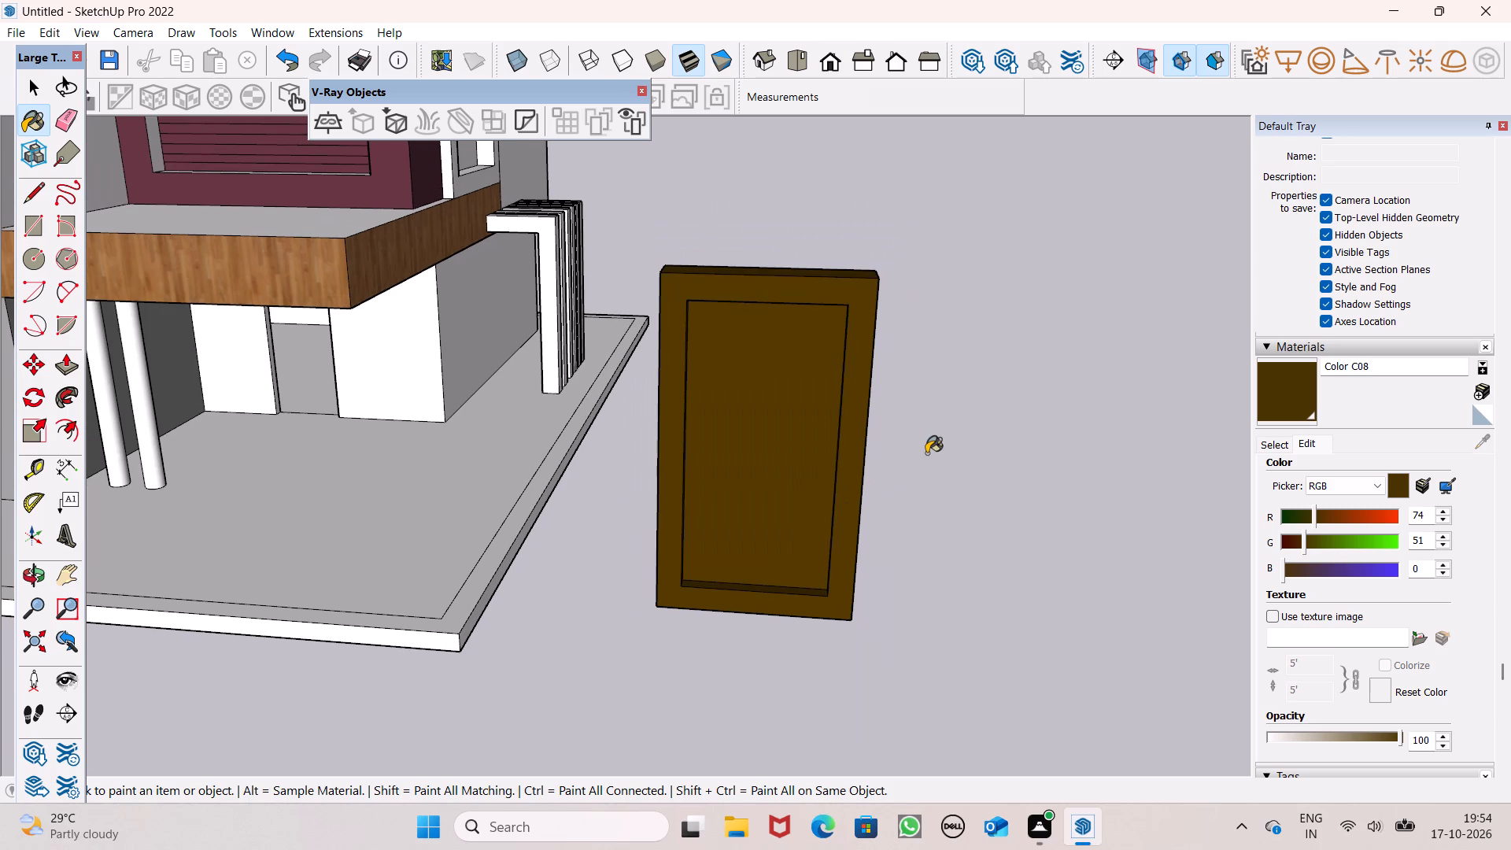
scroll(928, 454, "down", 1)
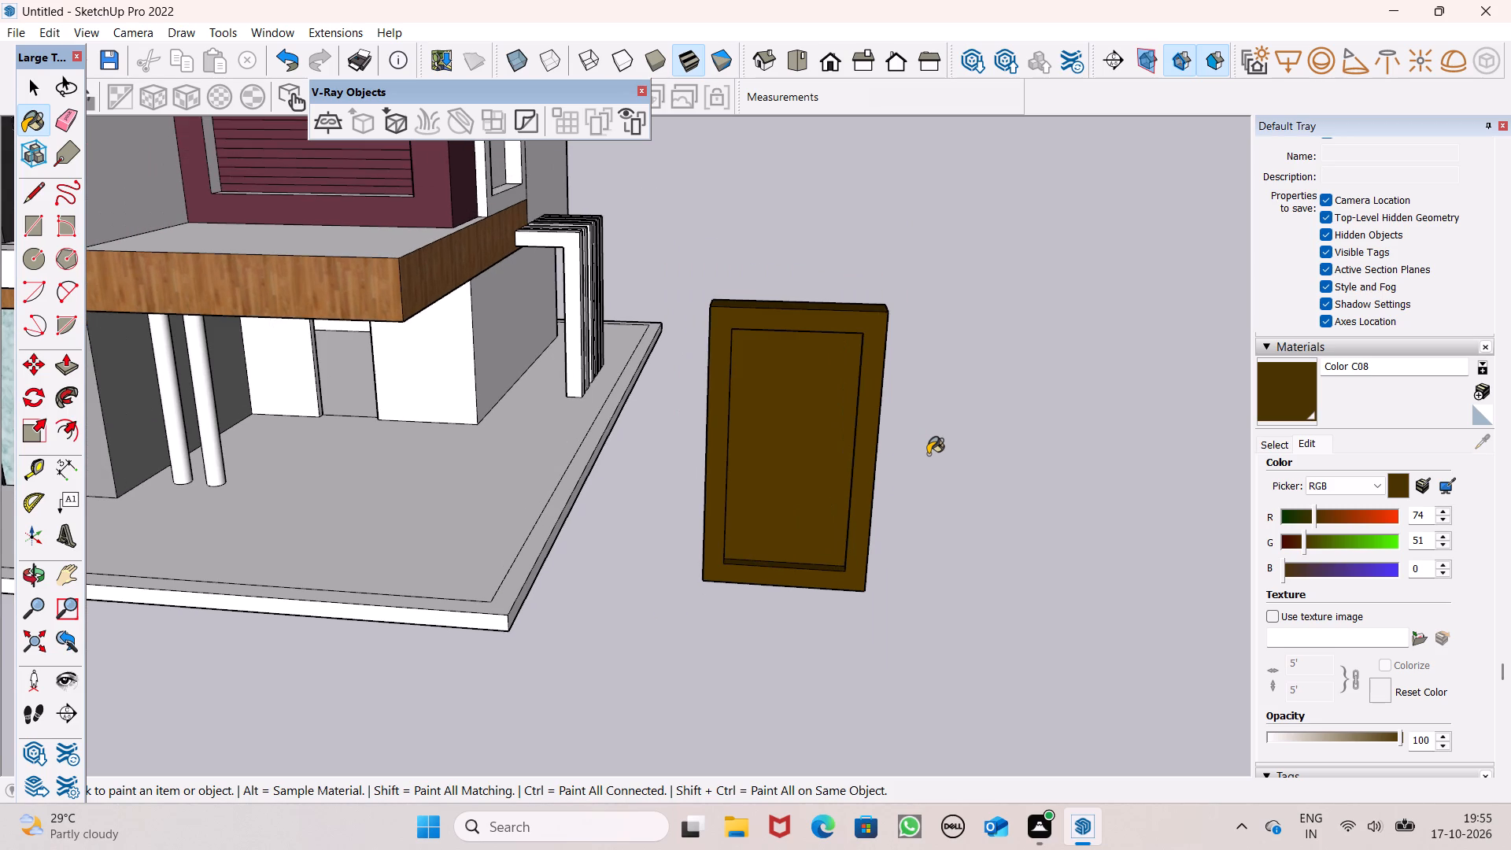
scroll(928, 454, "down", 2)
key("space")
scroll(861, 472, "down", 2)
middle_click_drag(866, 517, 823, 569)
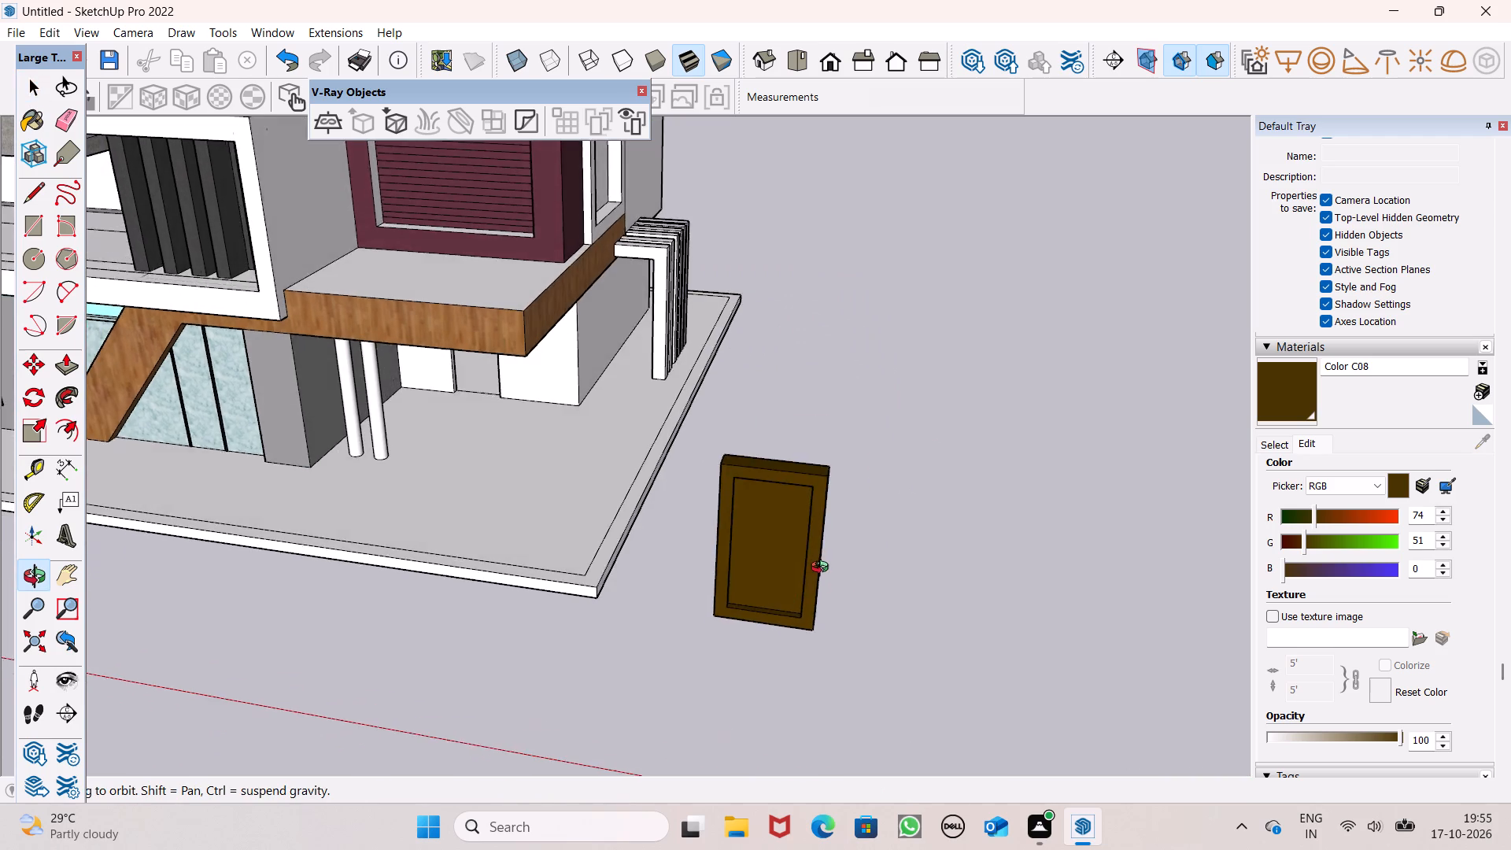
middle_click_drag(823, 569, 903, 504)
scroll(903, 504, "up", 7)
middle_click_drag(949, 493, 238, 545)
scroll(545, 397, "down", 2)
middle_click_drag(567, 425, 419, 398)
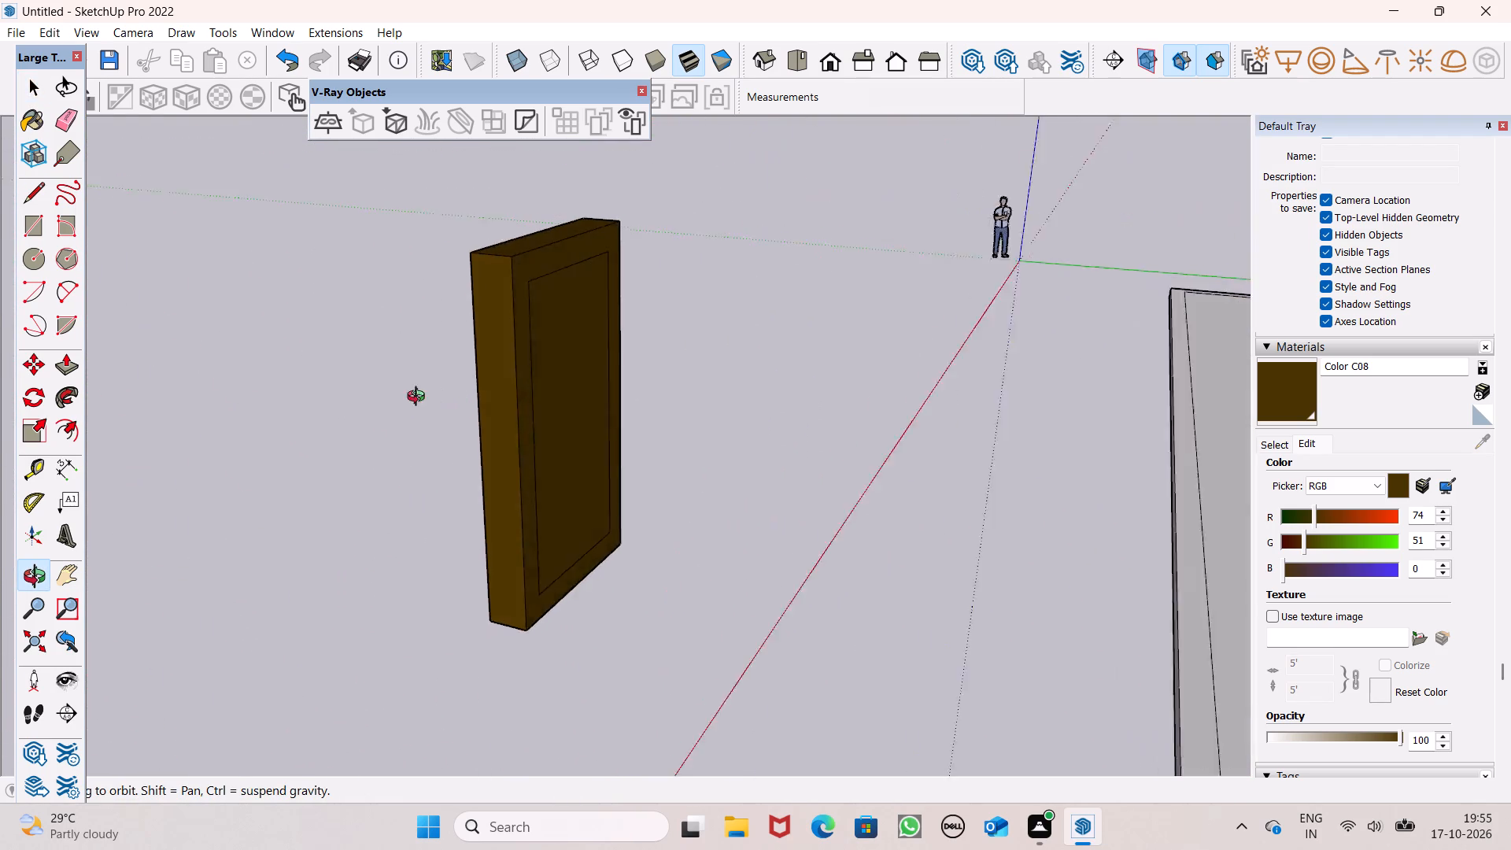
middle_click_drag(419, 398, 1262, 471)
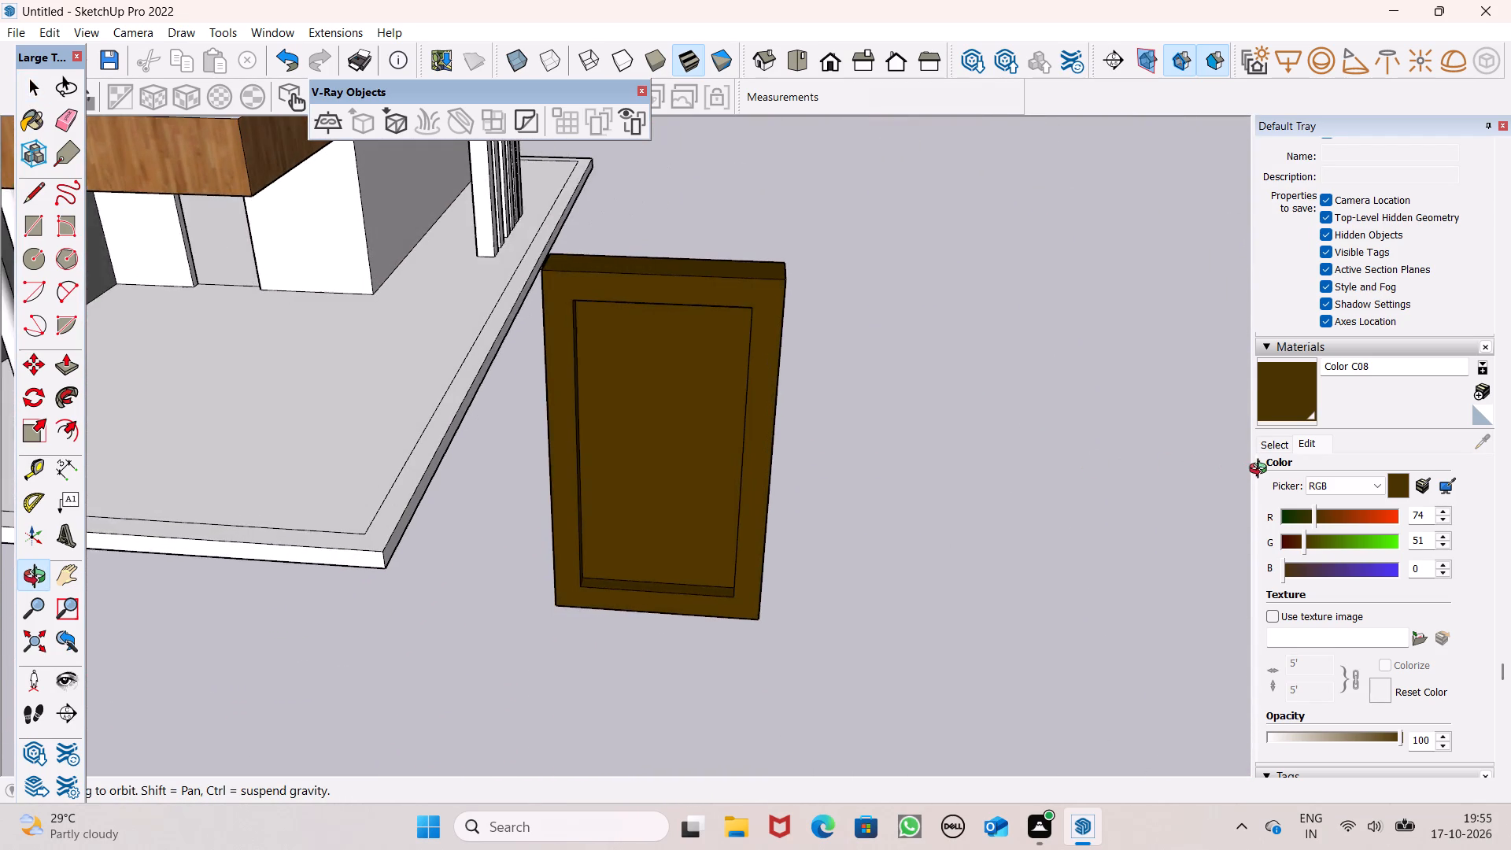
Group all the geometry of the dark brown door, including its frame and recessed panel.
middle_click_drag(1262, 471, 1264, 471)
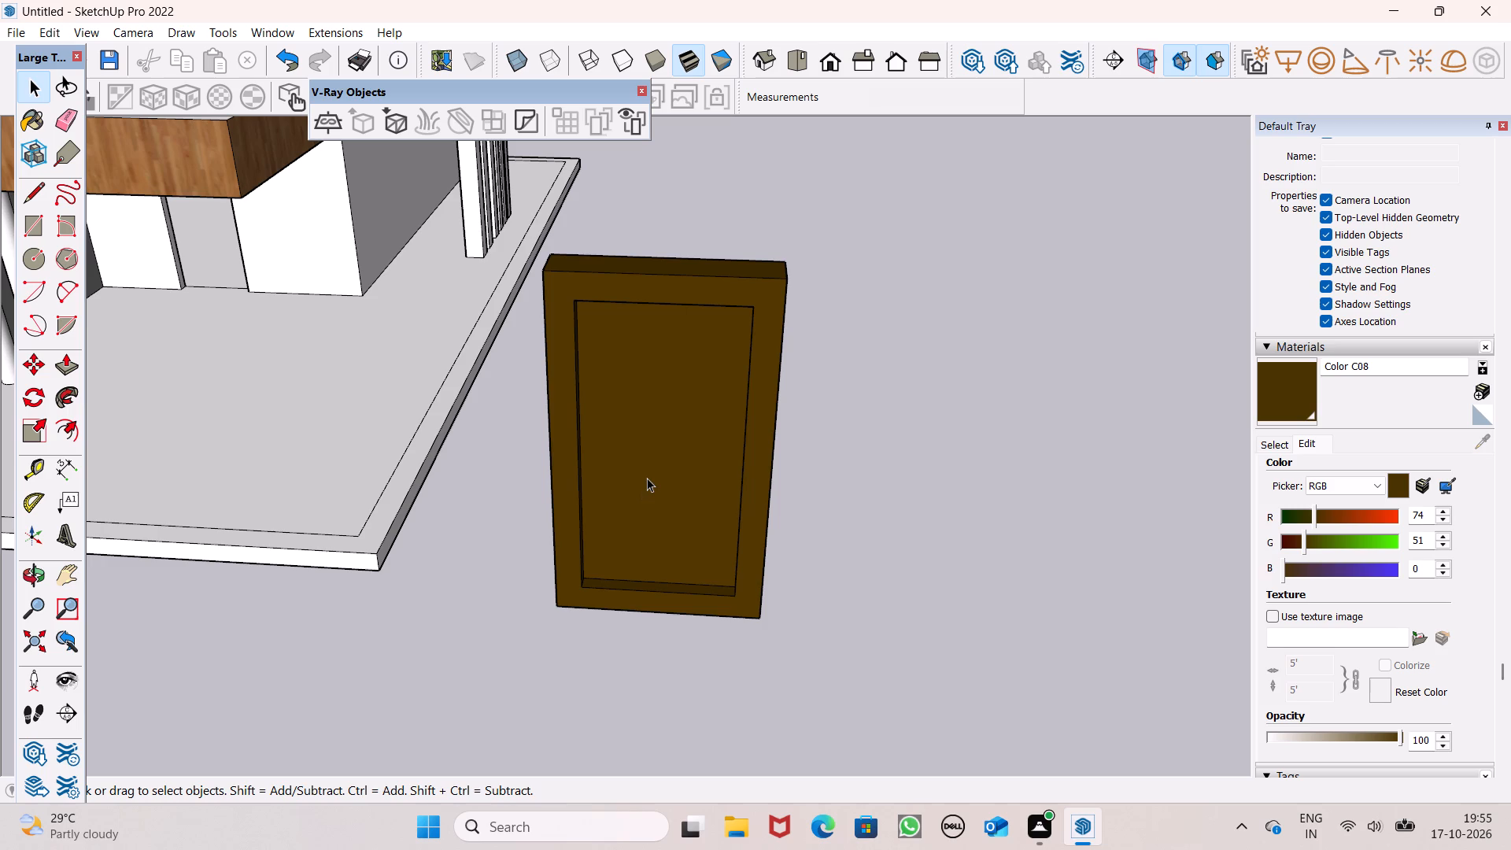
triple_click(687, 471)
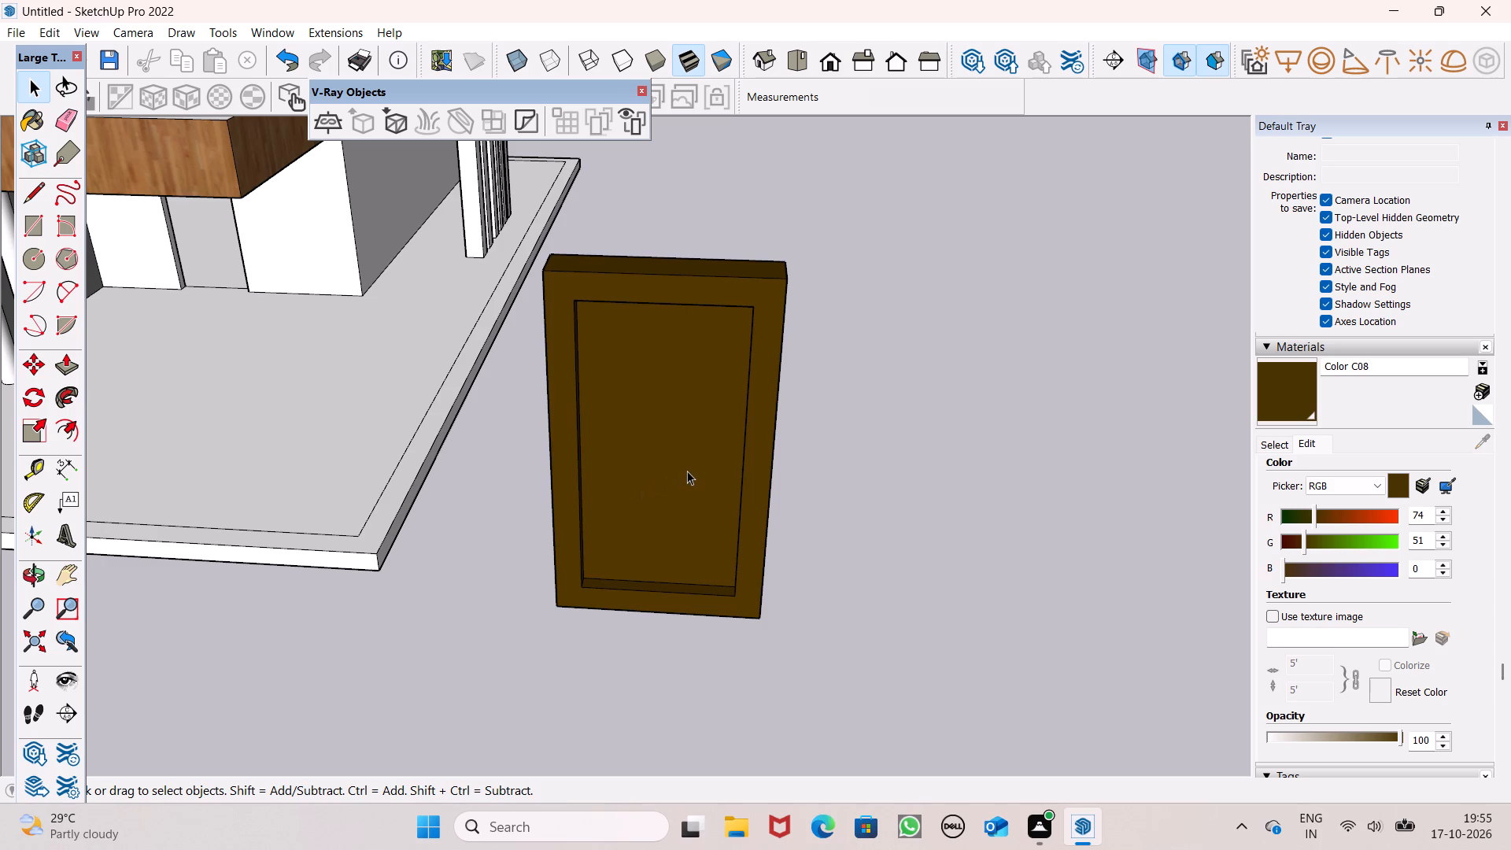
right_click(695, 466)
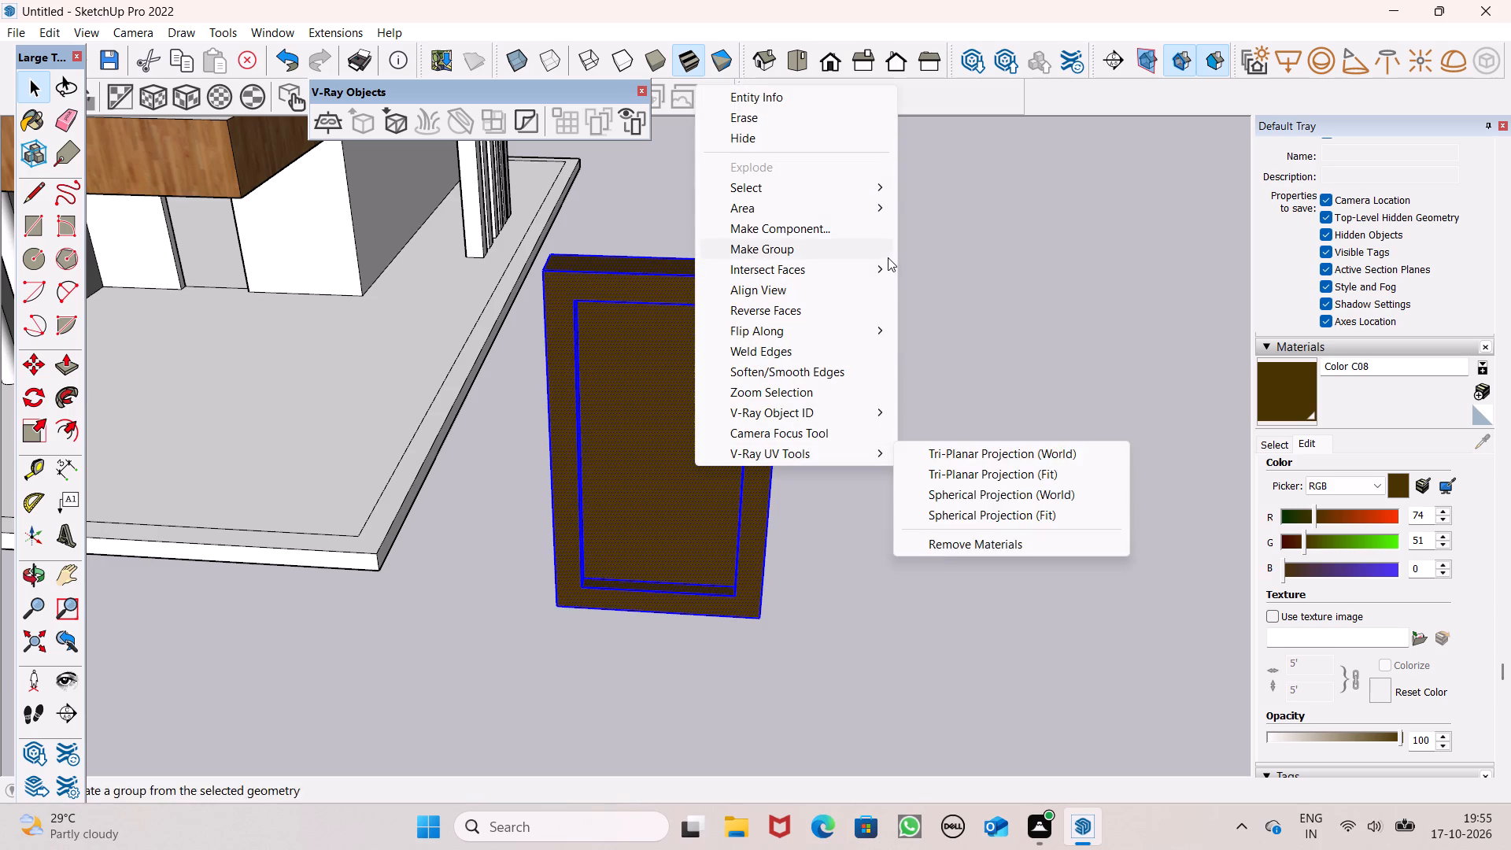
left_click(847, 255)
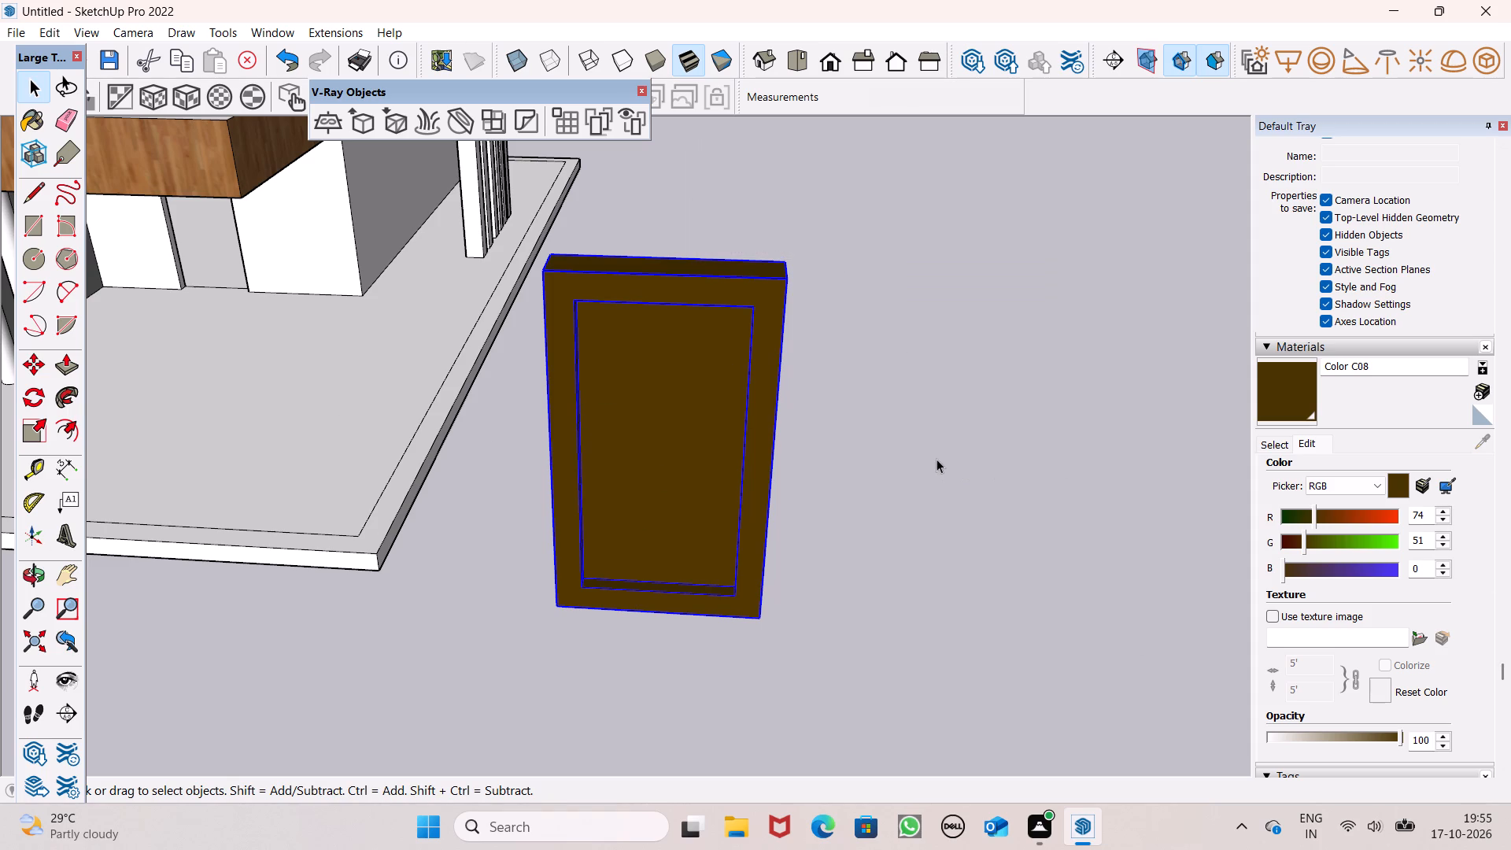
Move the door group by its lower front corner into the doorway of the white ground-floor wall behind the round columns.
scroll(907, 430, "down", 5)
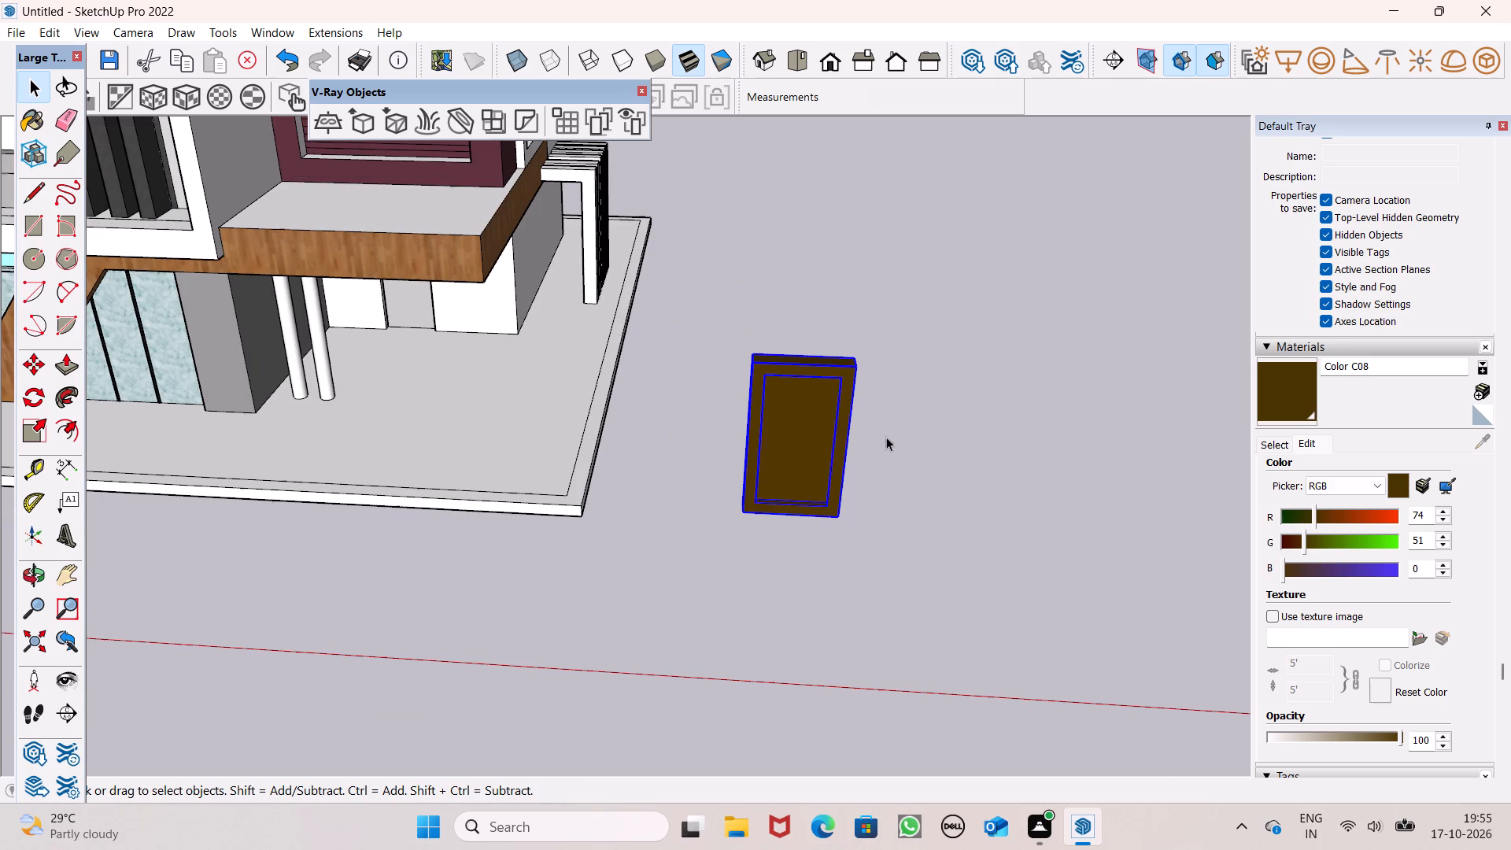
left_click(819, 458)
key("m")
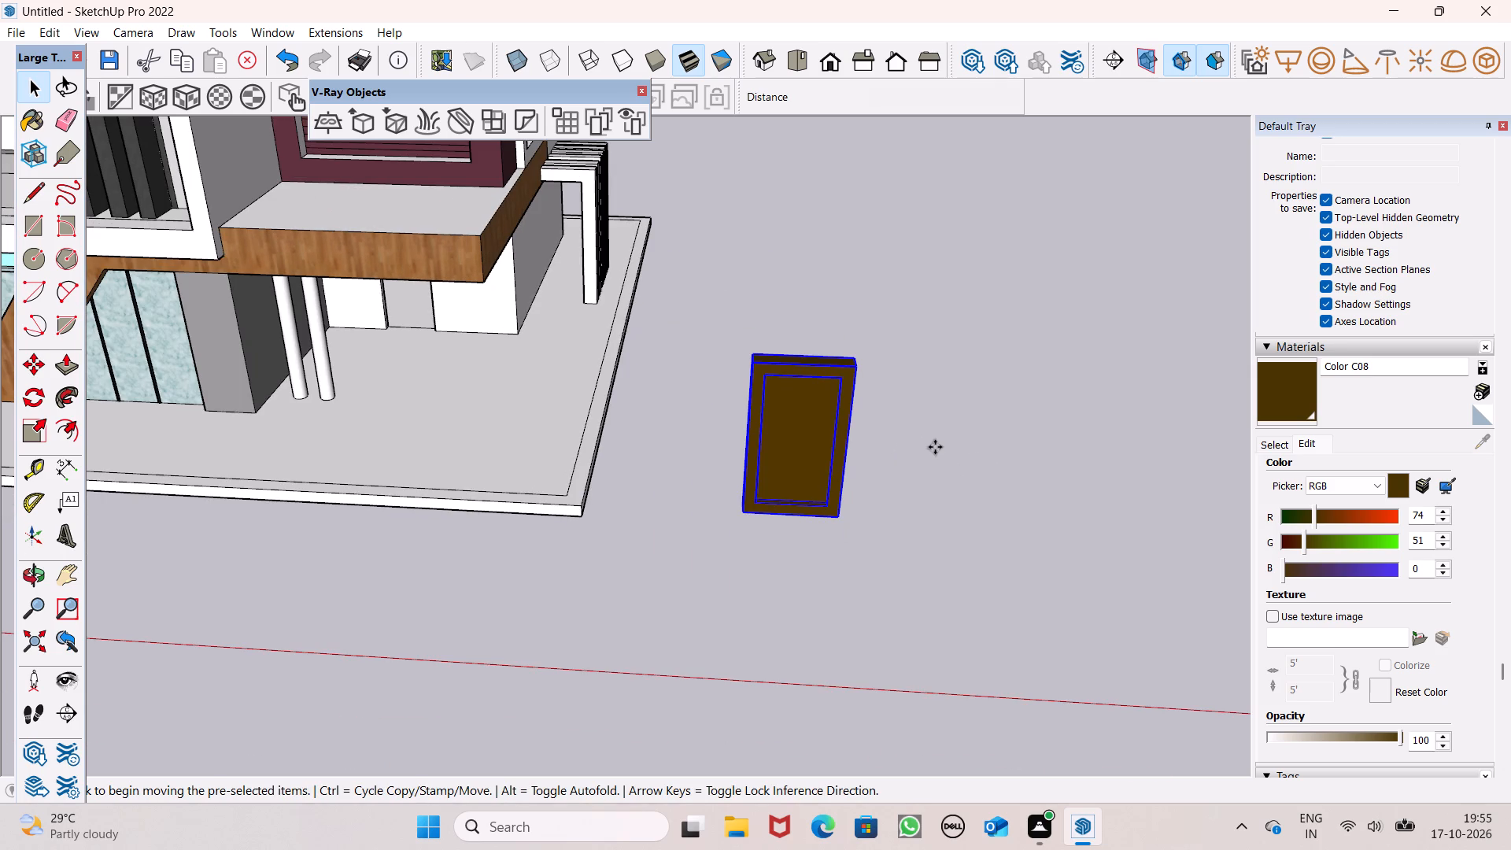
key("Return")
left_click_drag(841, 520, 696, 495)
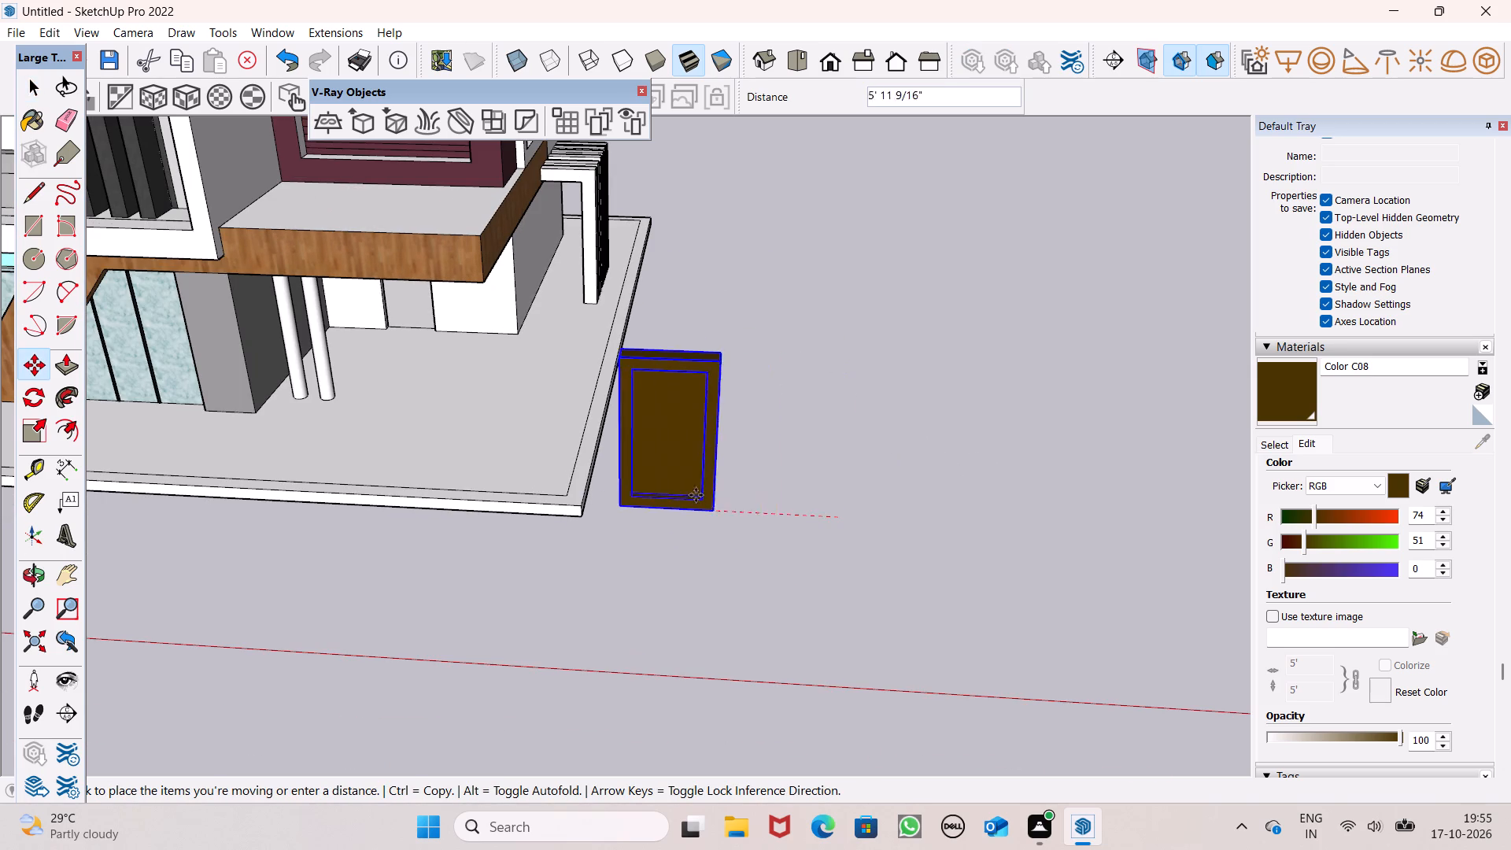
left_click_drag(696, 495, 450, 396)
scroll(843, 285, "down", 3)
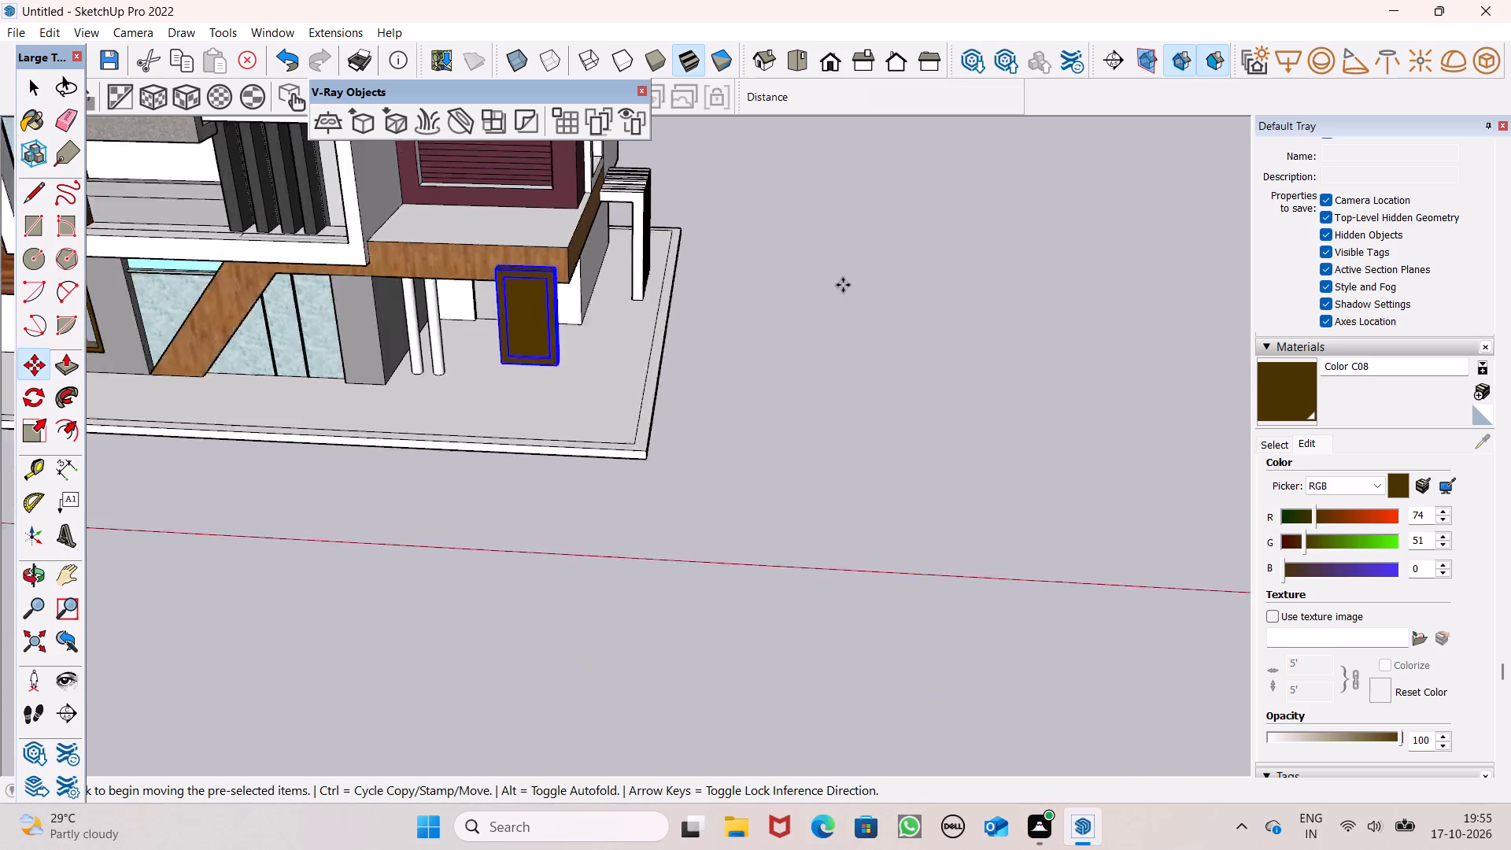
scroll(843, 285, "down", 2)
middle_click_drag(463, 309, 453, 194)
scroll(465, 198, "up", 2)
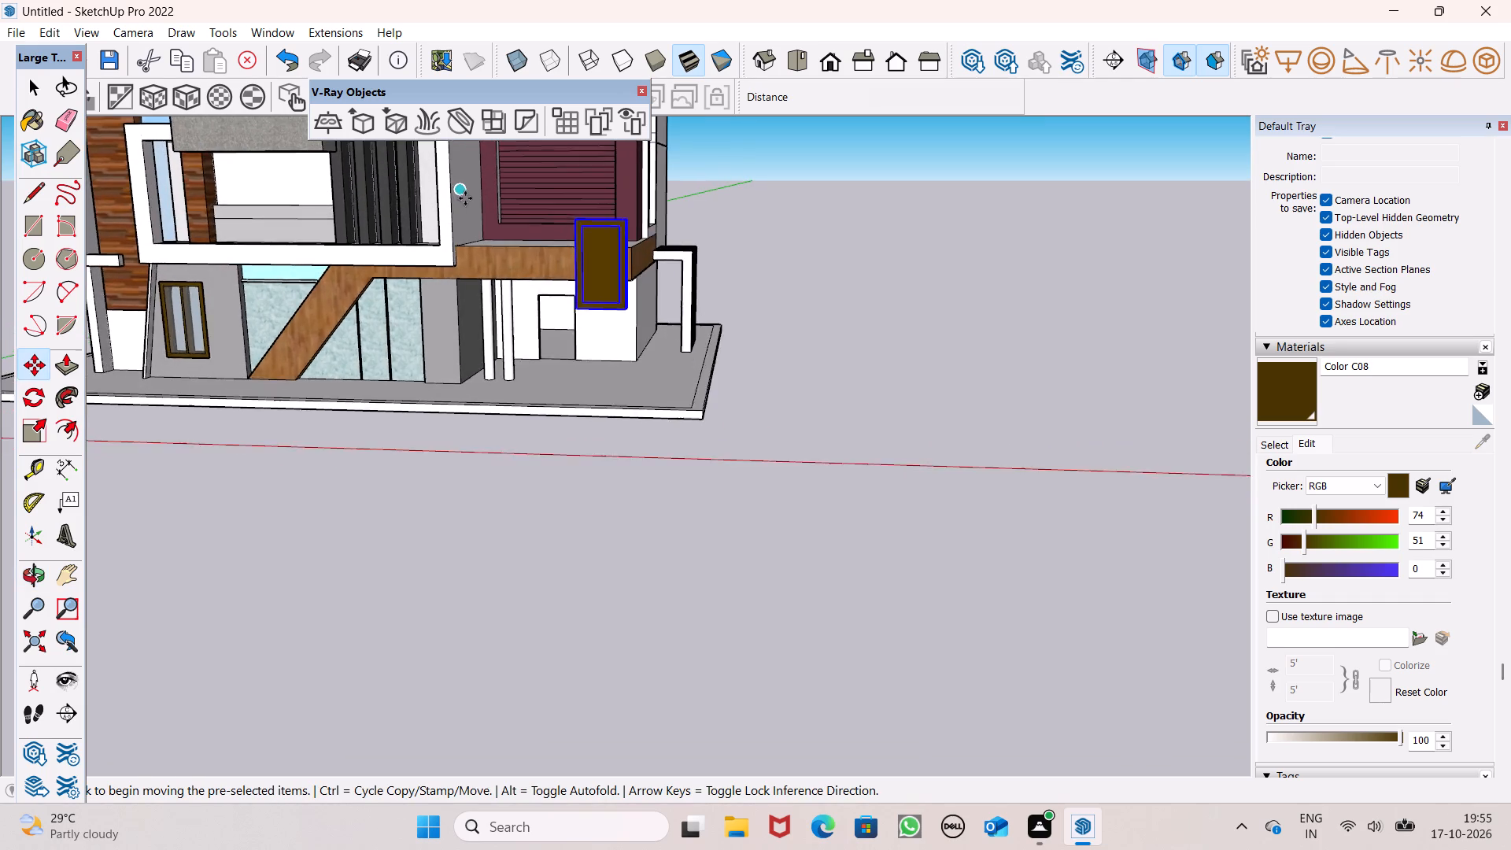
scroll(465, 198, "up", 4)
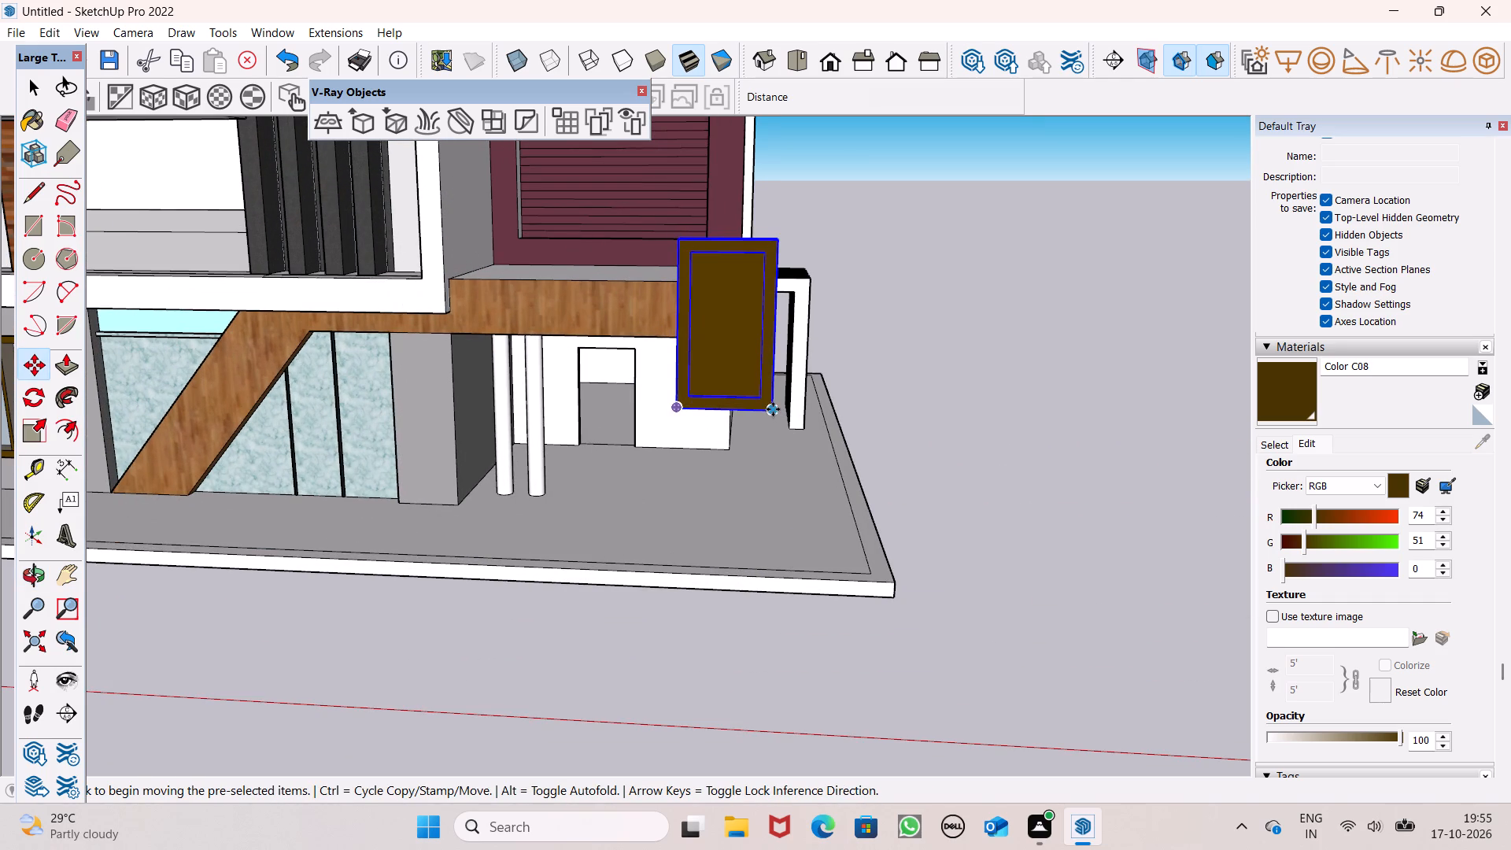
left_click_drag(771, 409, 634, 444)
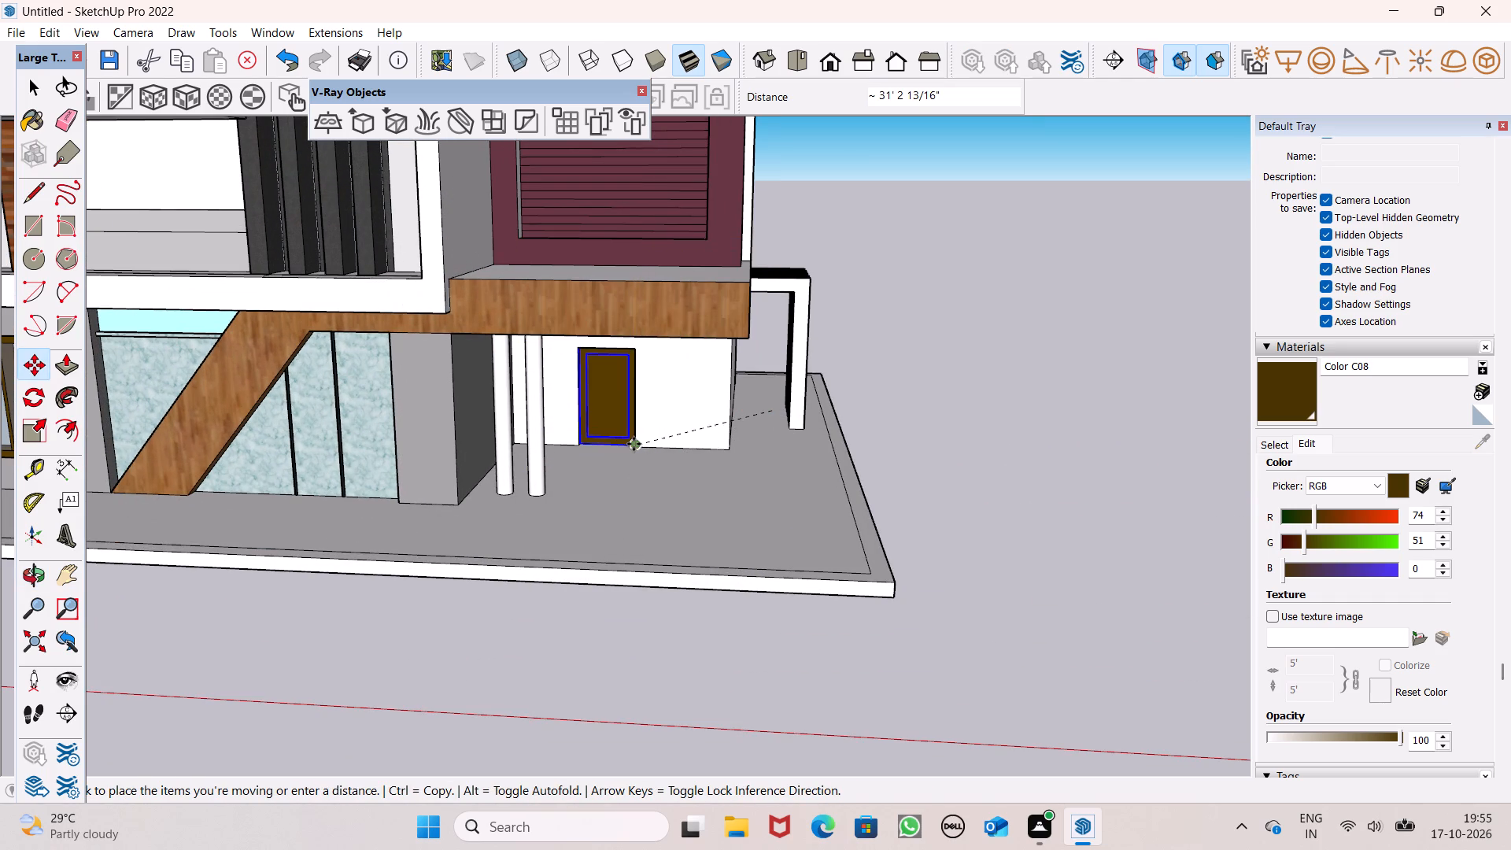
left_click_drag(634, 444, 635, 444)
Fine-tune the door's position so its lower front corner meets the doorway's bottom corner, flush with the white wall.
scroll(597, 373, "up", 7)
middle_click_drag(623, 438, 519, 469)
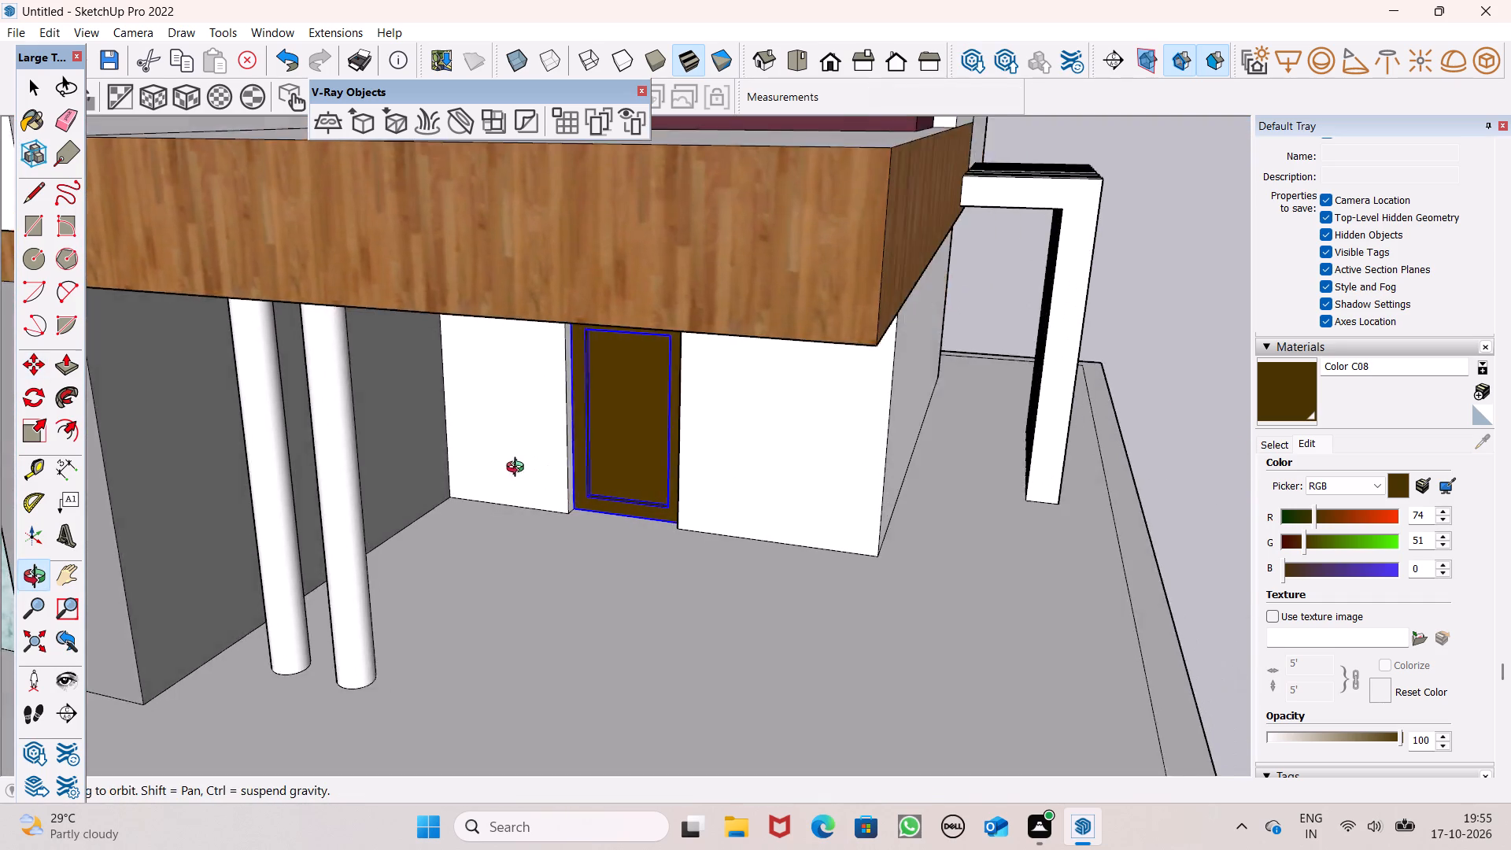
middle_click_drag(519, 469, 518, 464)
scroll(518, 469, "up", 1)
middle_click_drag(679, 526, 749, 549)
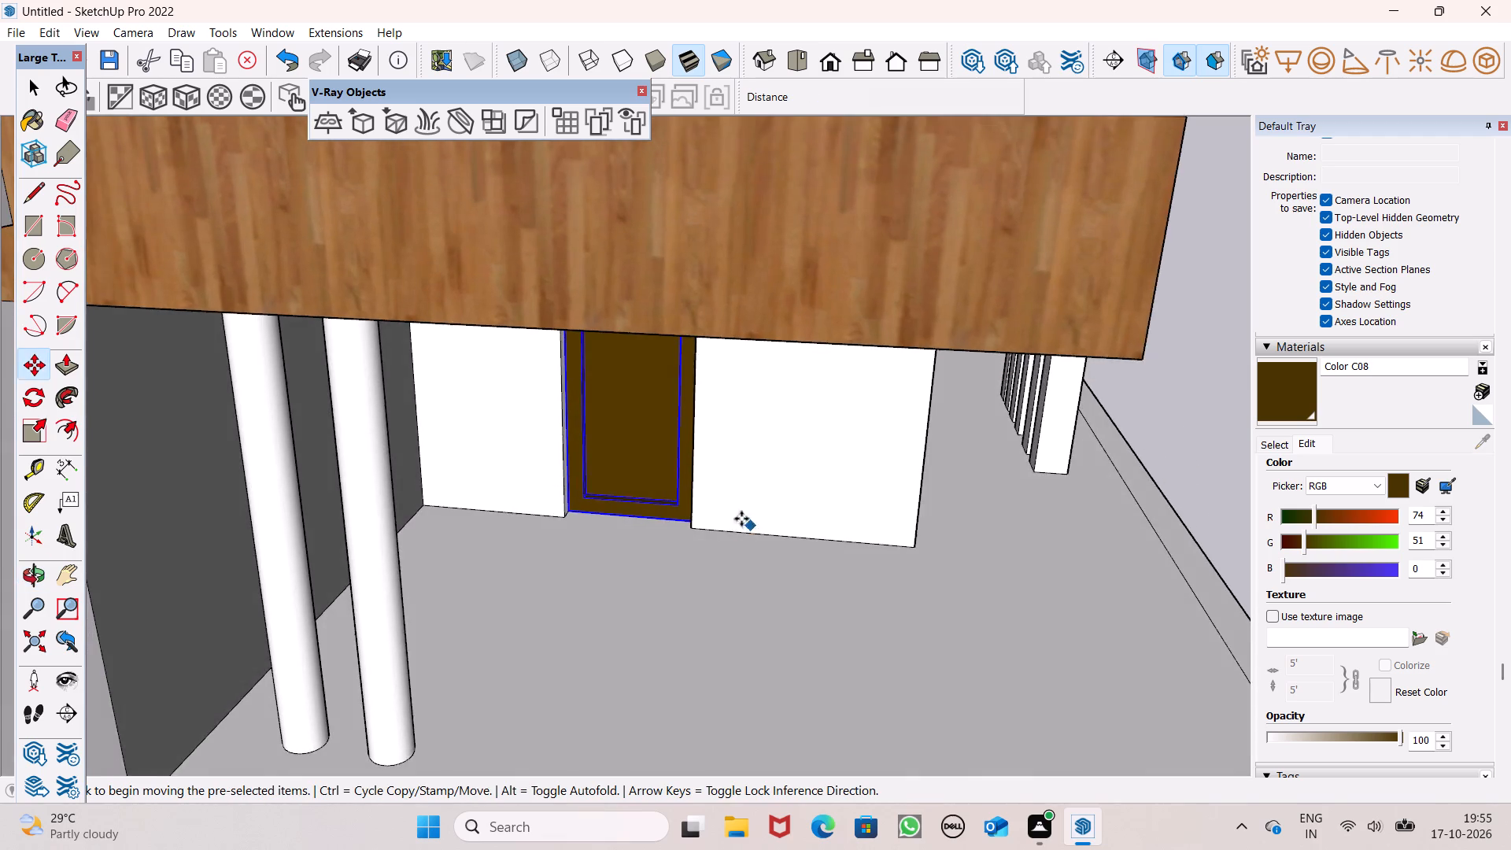
scroll(726, 517, "up", 6)
middle_click_drag(637, 542, 715, 542)
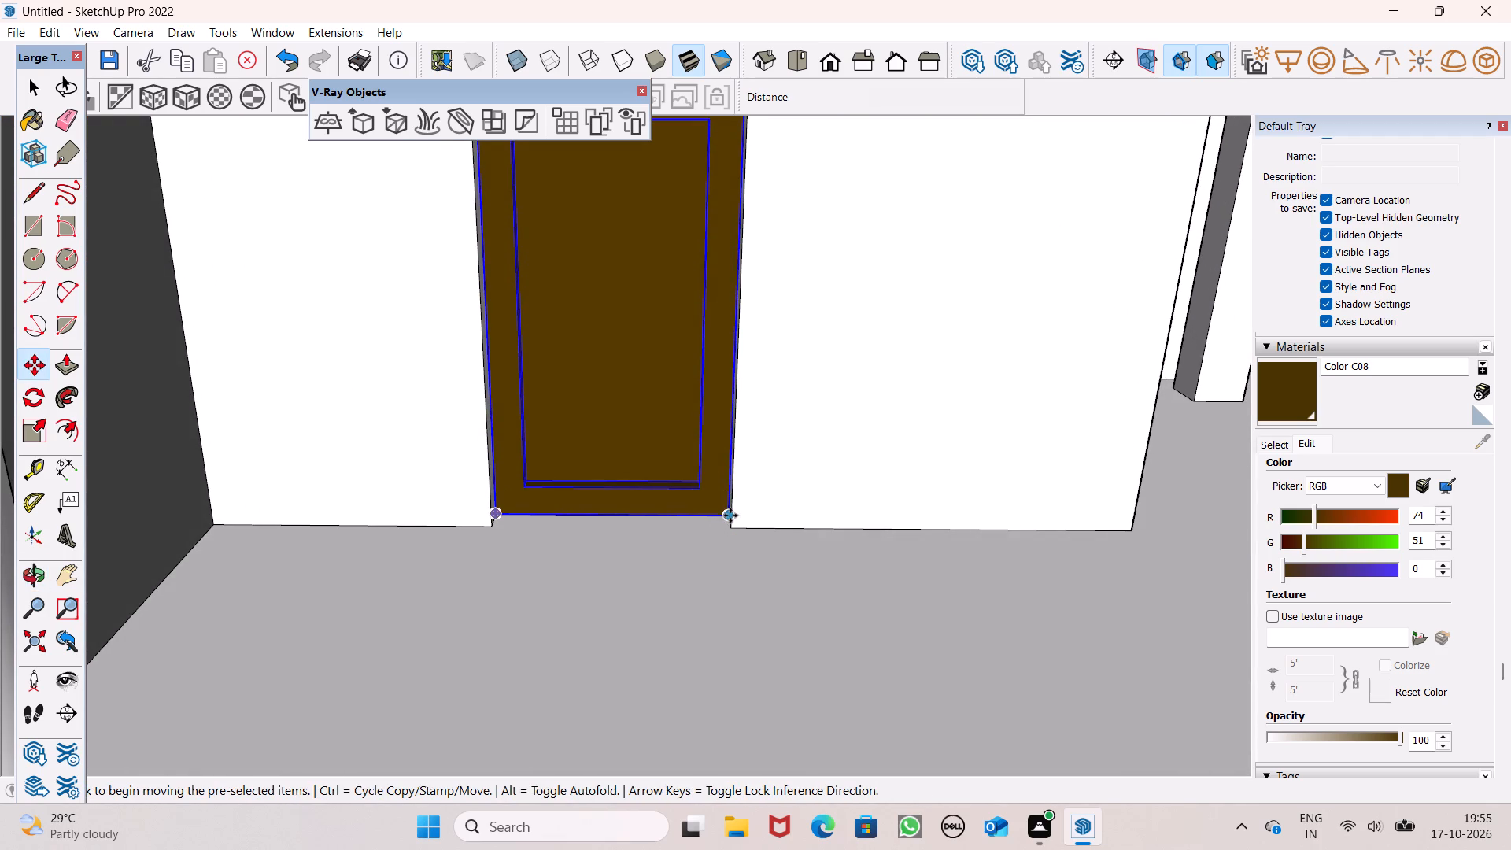
left_click_drag(730, 516, 747, 520)
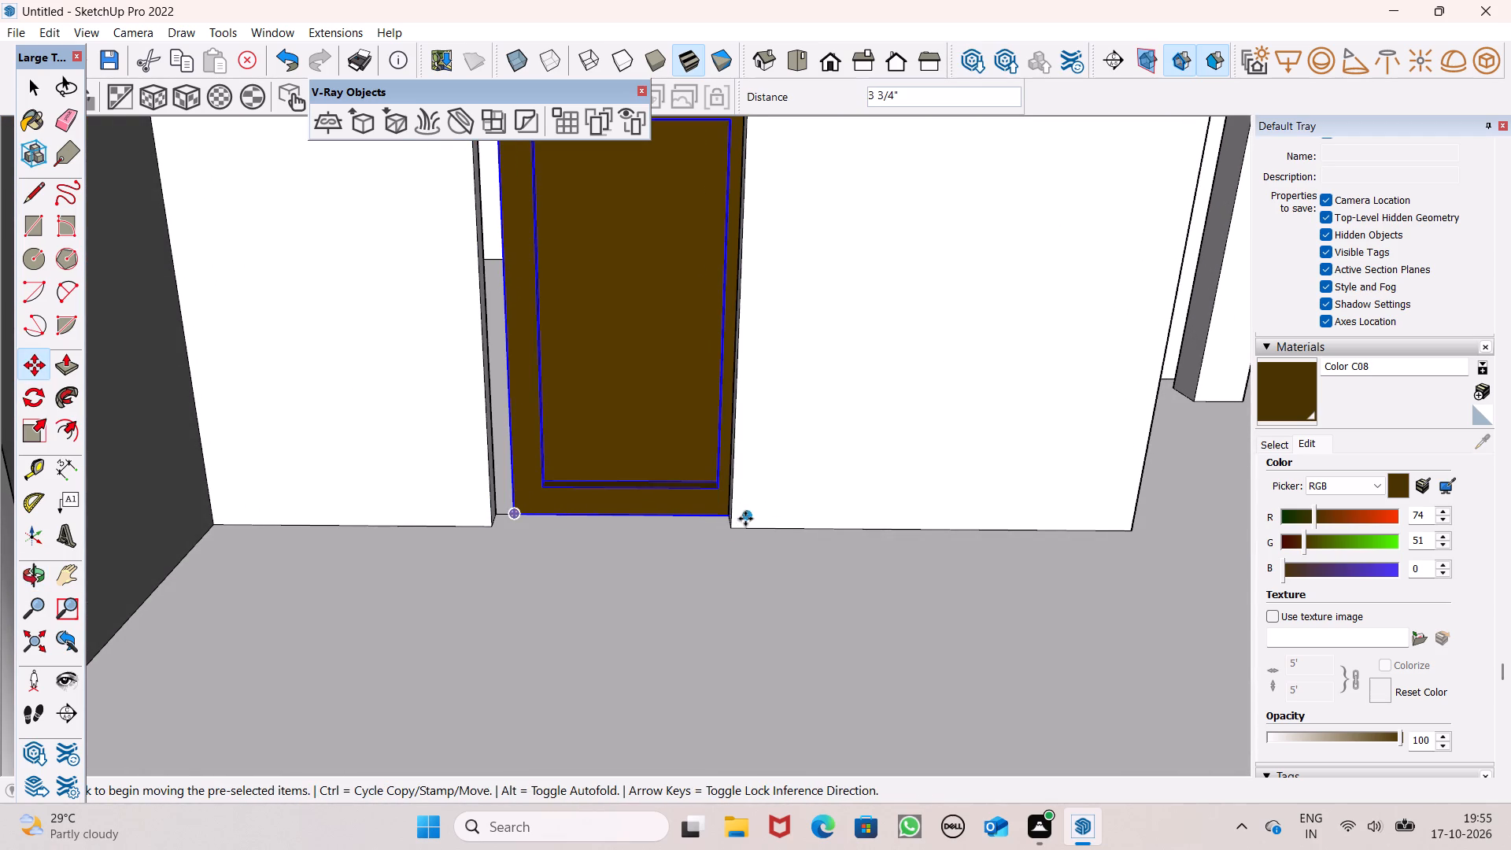
left_click_drag(745, 517, 731, 526)
key("space")
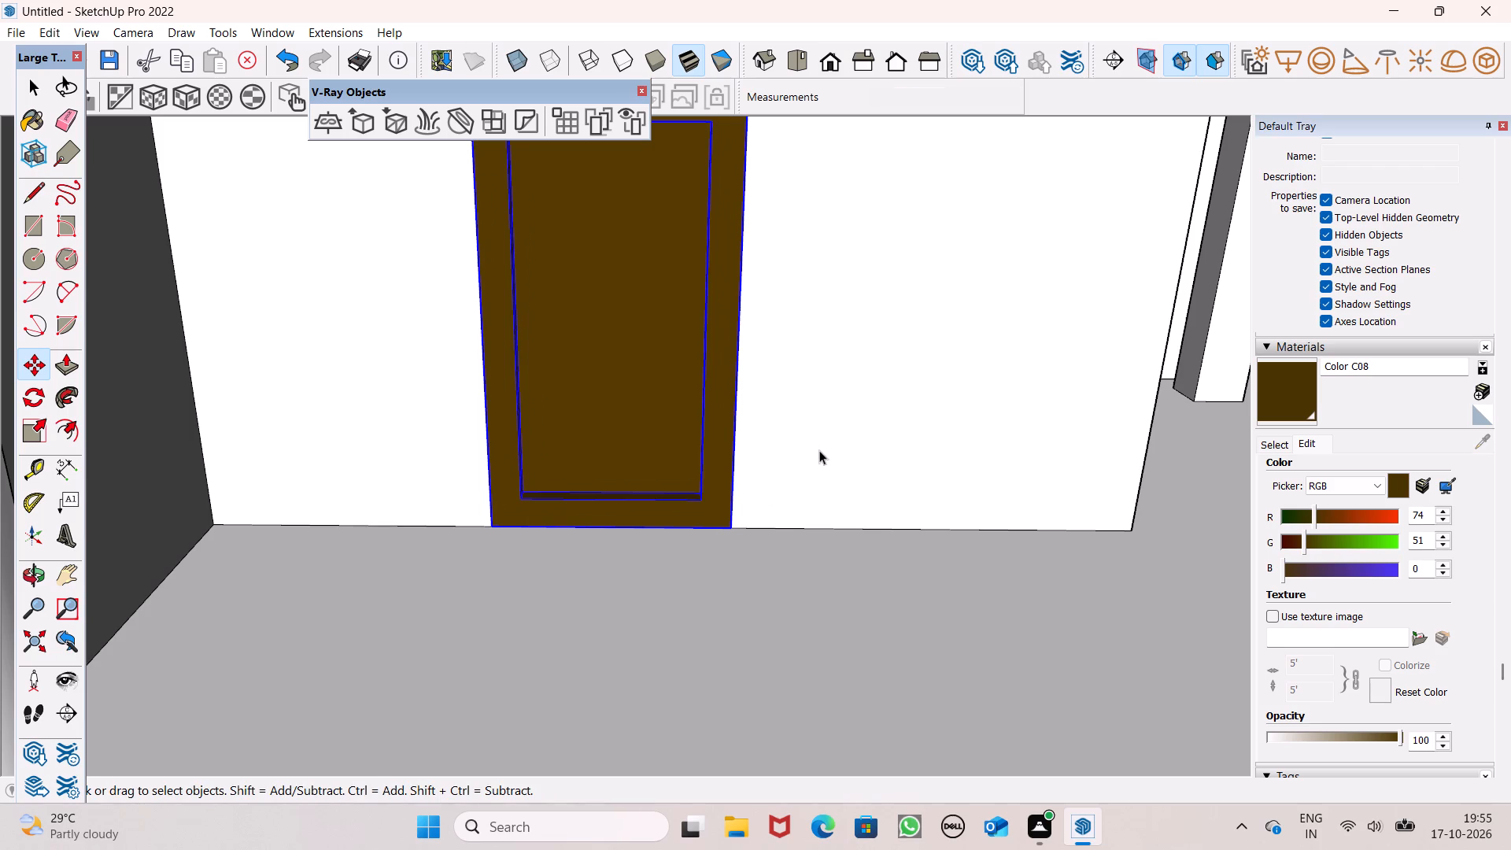
Examine the fitted door up close and together with the whole front facade.
scroll(796, 426, "down", 13)
middle_click_drag(797, 440, 700, 396)
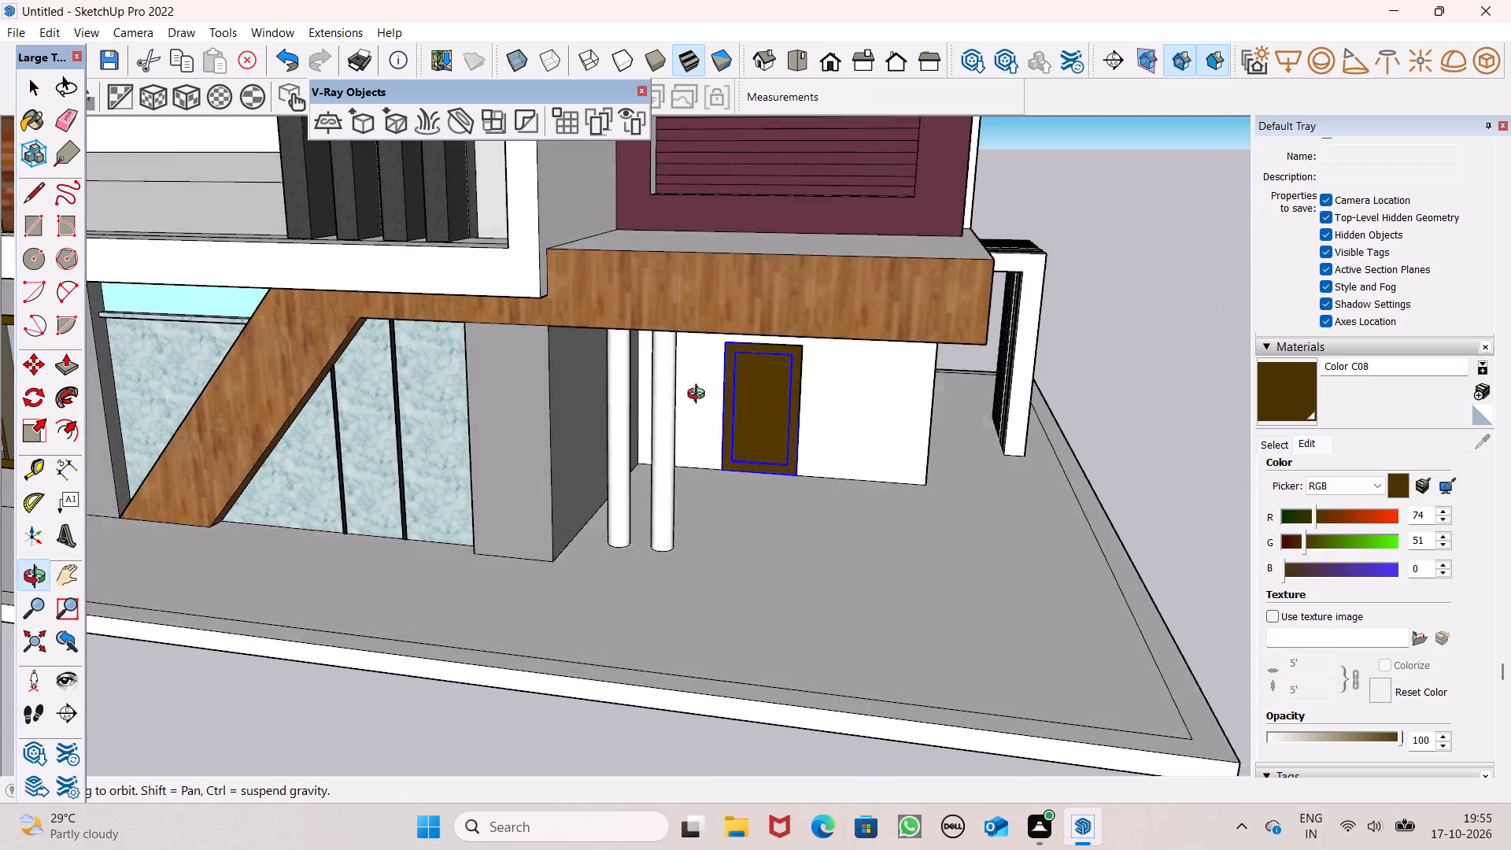
middle_click_drag(700, 396, 705, 382)
scroll(707, 379, "down", 5)
left_click(1038, 422)
scroll(802, 427, "up", 5)
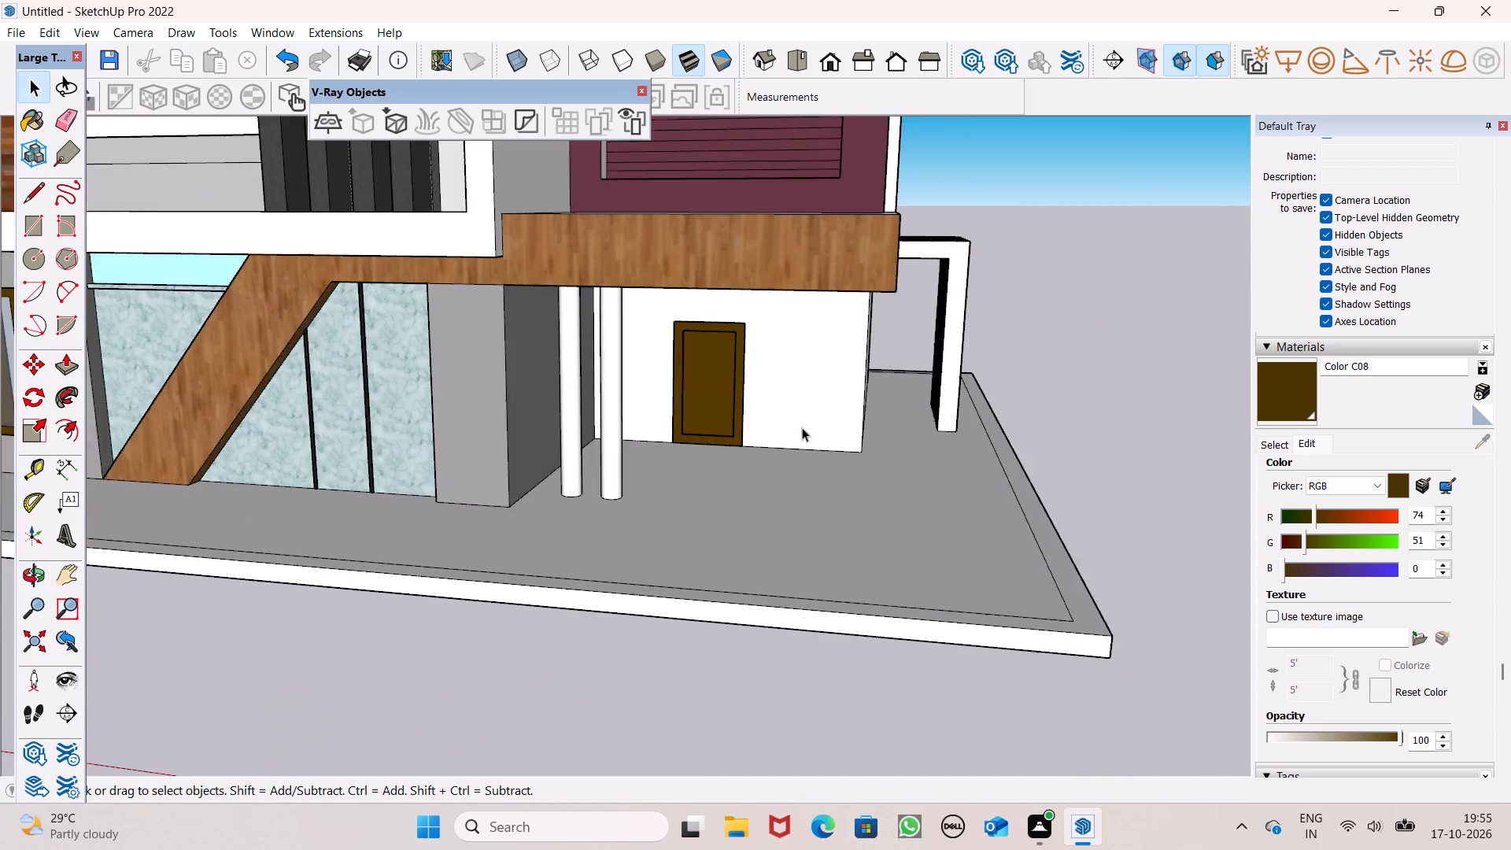
scroll(802, 427, "up", 1)
scroll(726, 390, "down", 4)
middle_click_drag(701, 416, 722, 454)
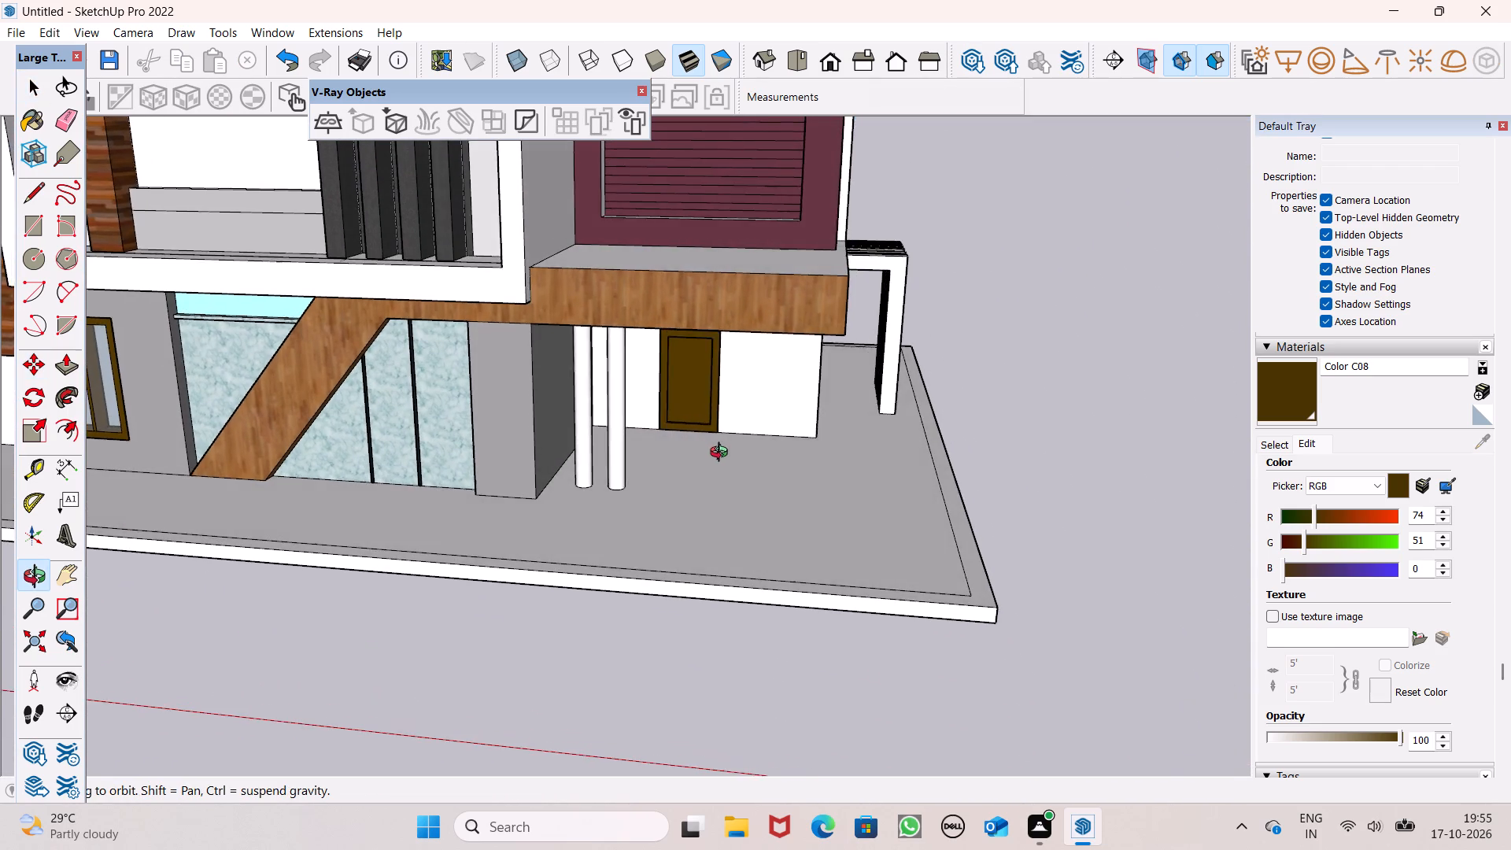
middle_click_drag(722, 454, 665, 413)
scroll(665, 413, "up", 7)
scroll(665, 413, "down", 5)
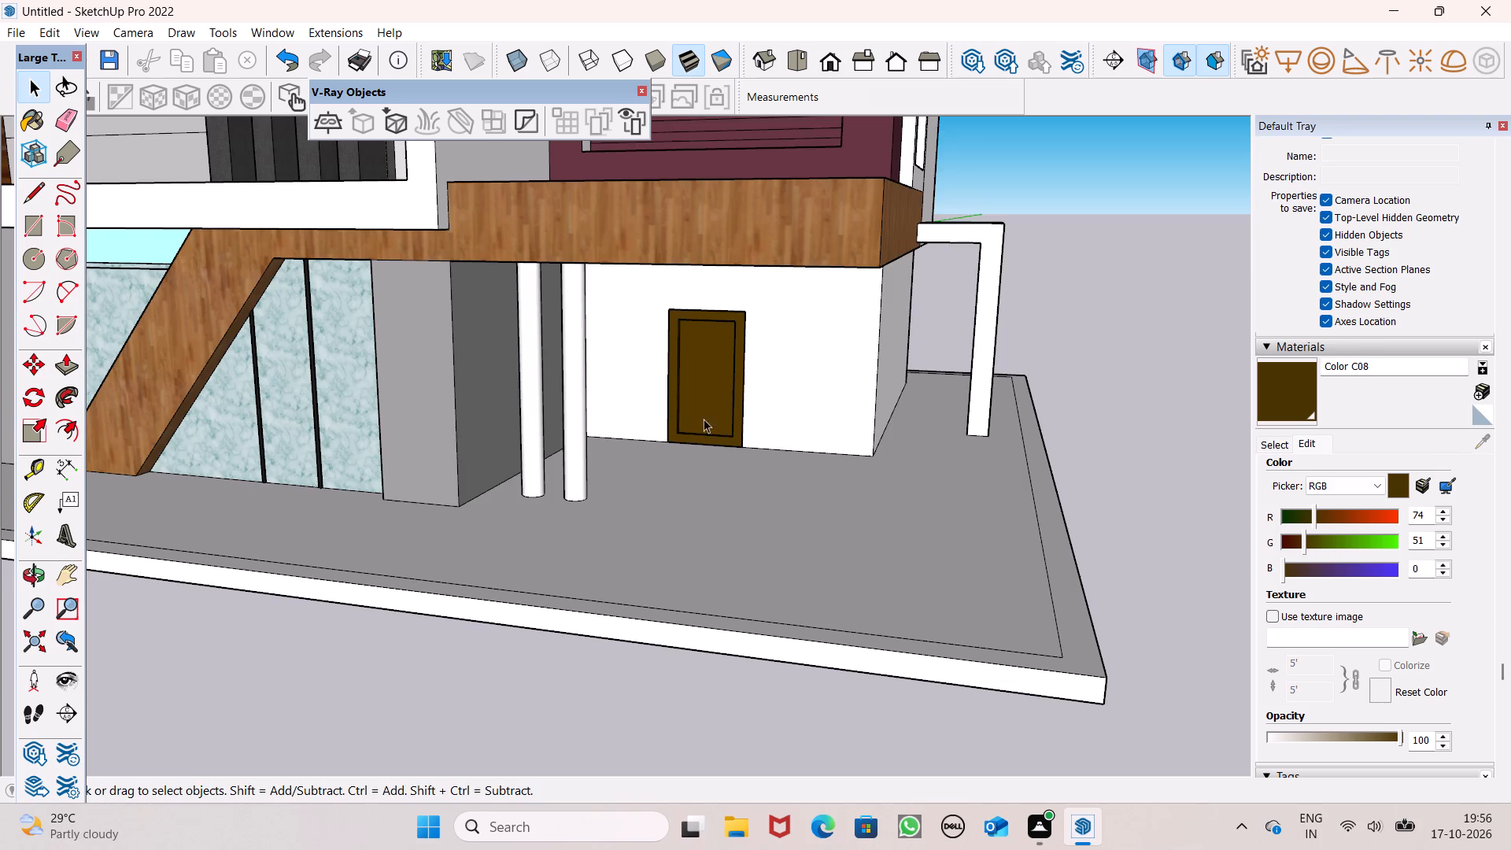
middle_click_drag(712, 453, 800, 448)
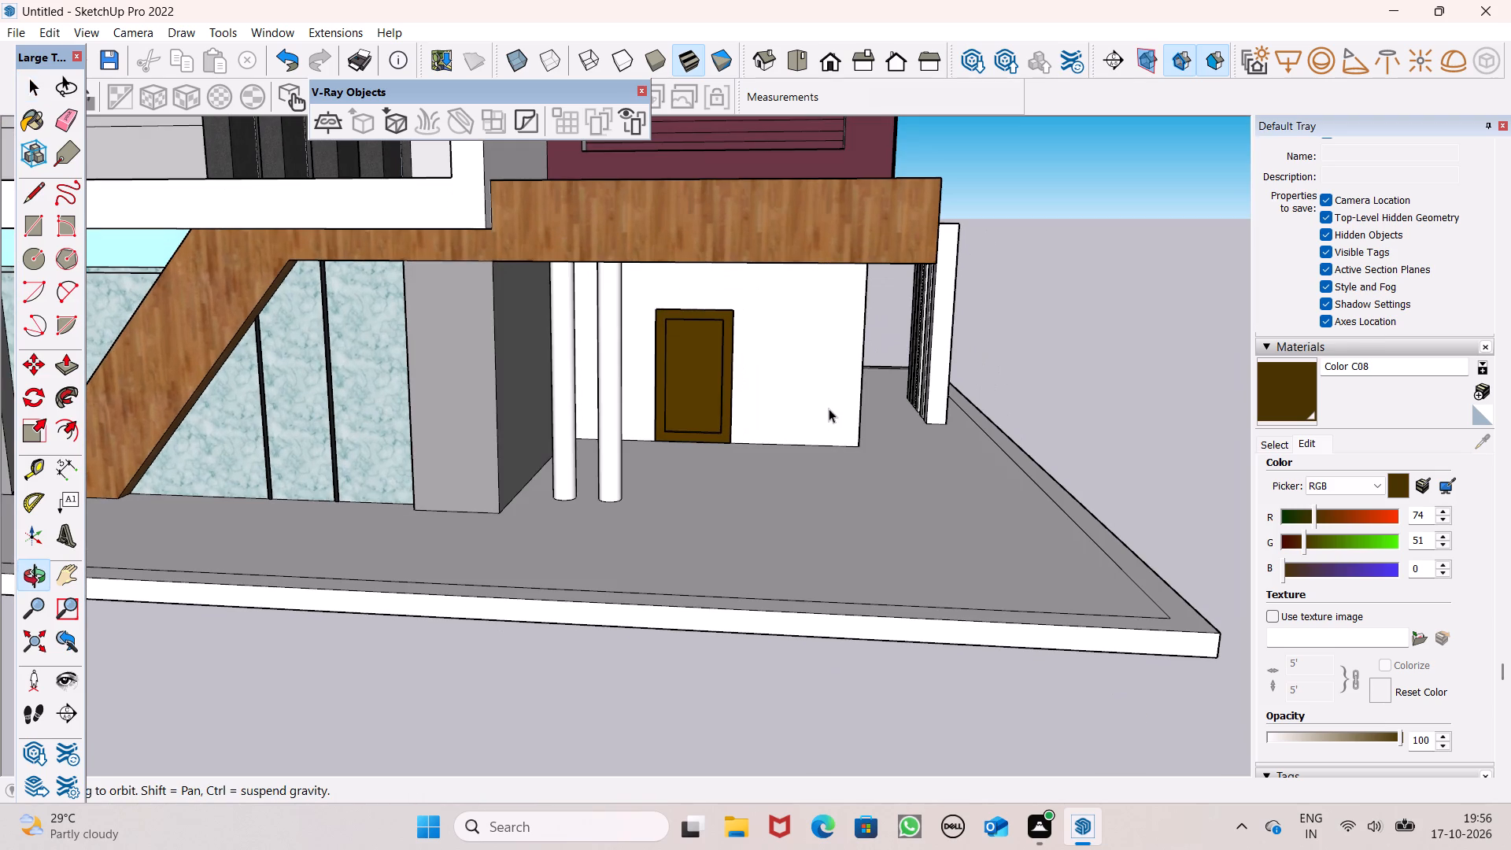
scroll(829, 408, "down", 3)
middle_click_drag(815, 423, 719, 459)
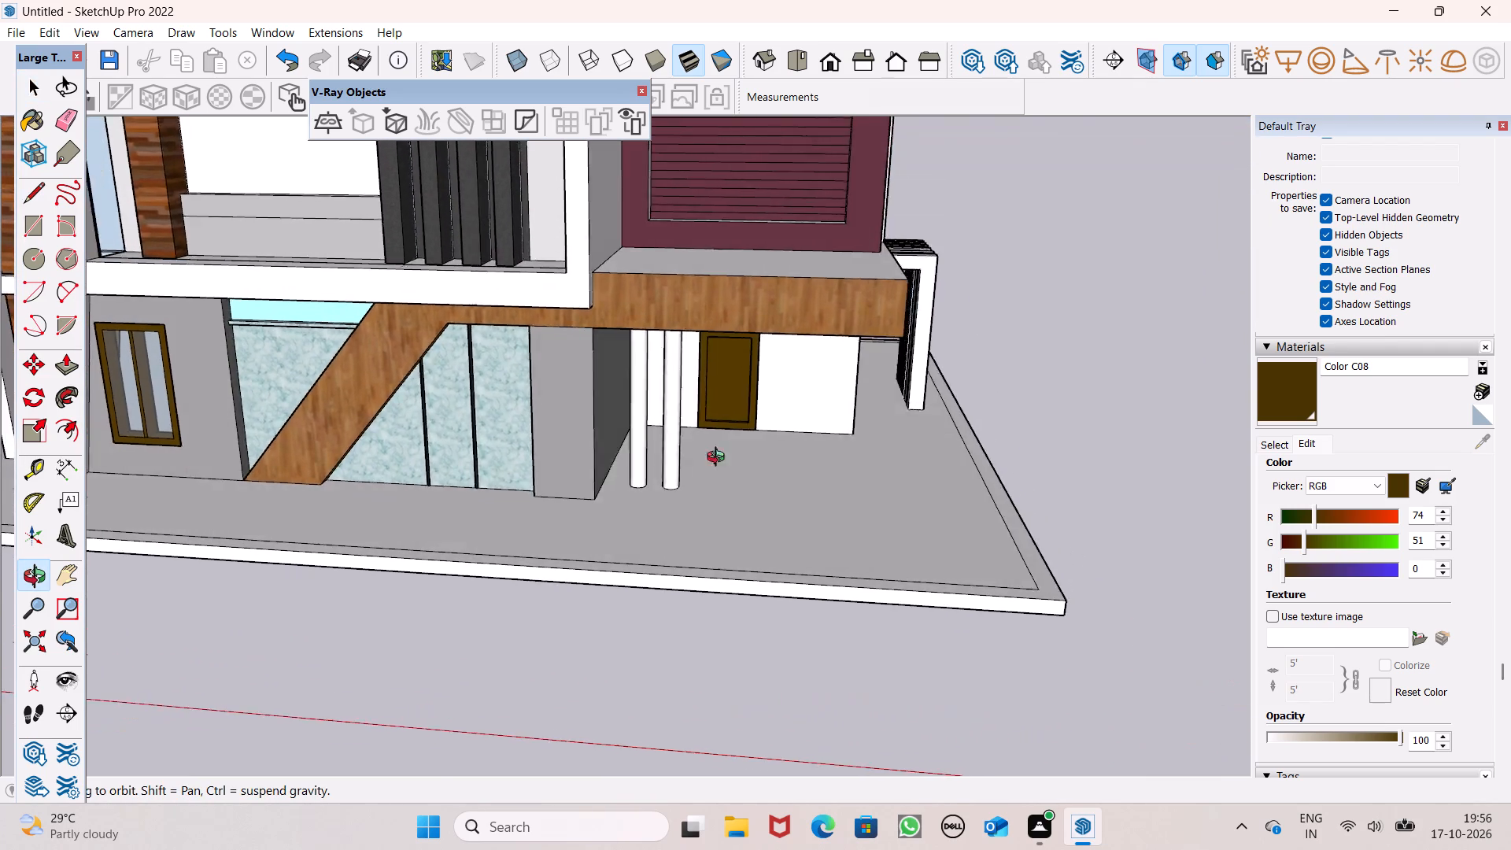
middle_click_drag(719, 459, 730, 395)
scroll(735, 394, "down", 3)
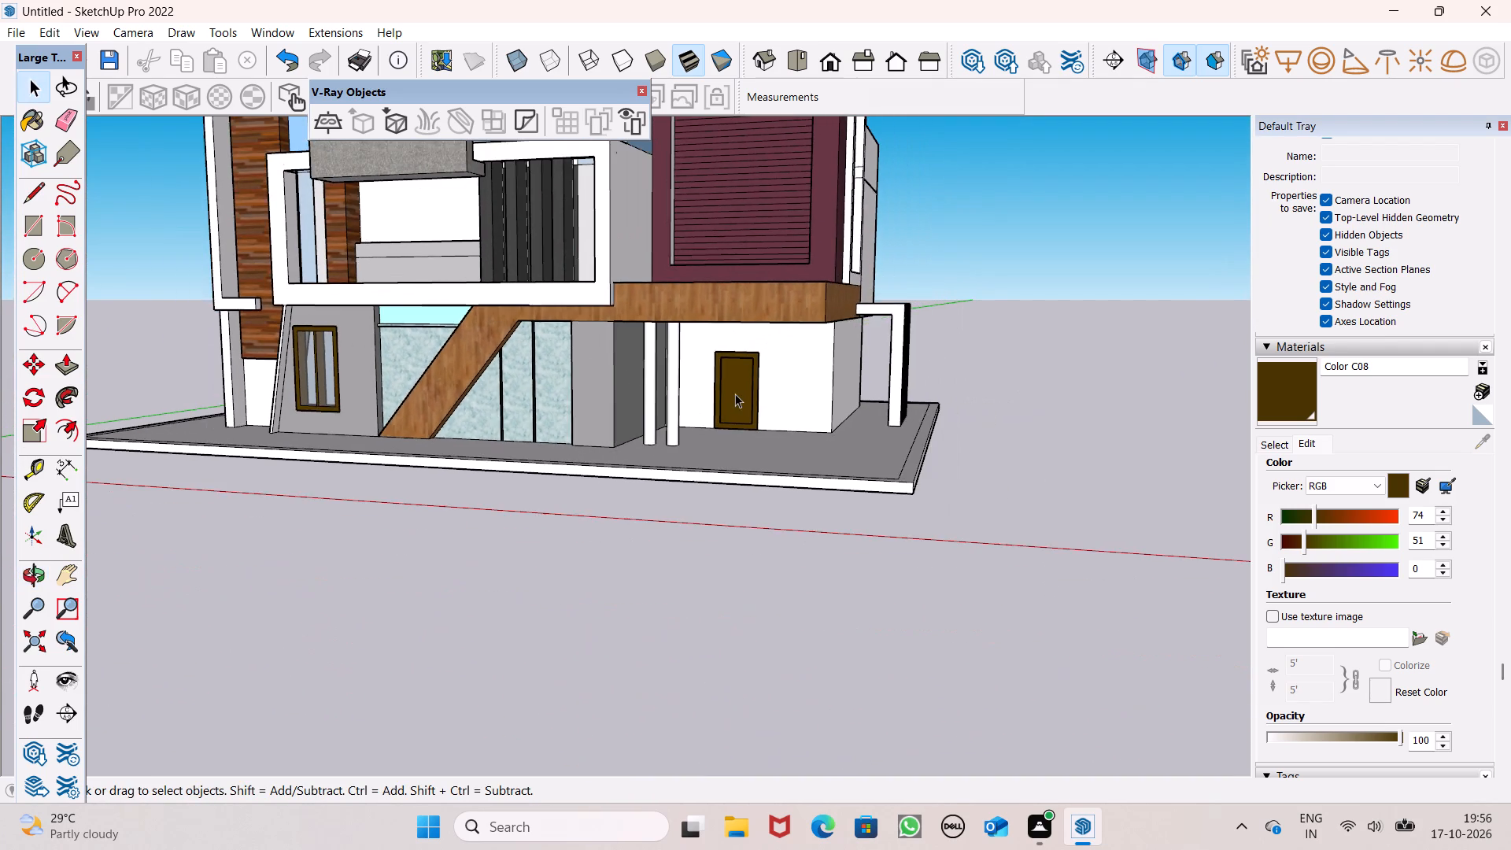
middle_click_drag(749, 442, 818, 499)
scroll(804, 401, "down", 2)
middle_click_drag(785, 460, 815, 479)
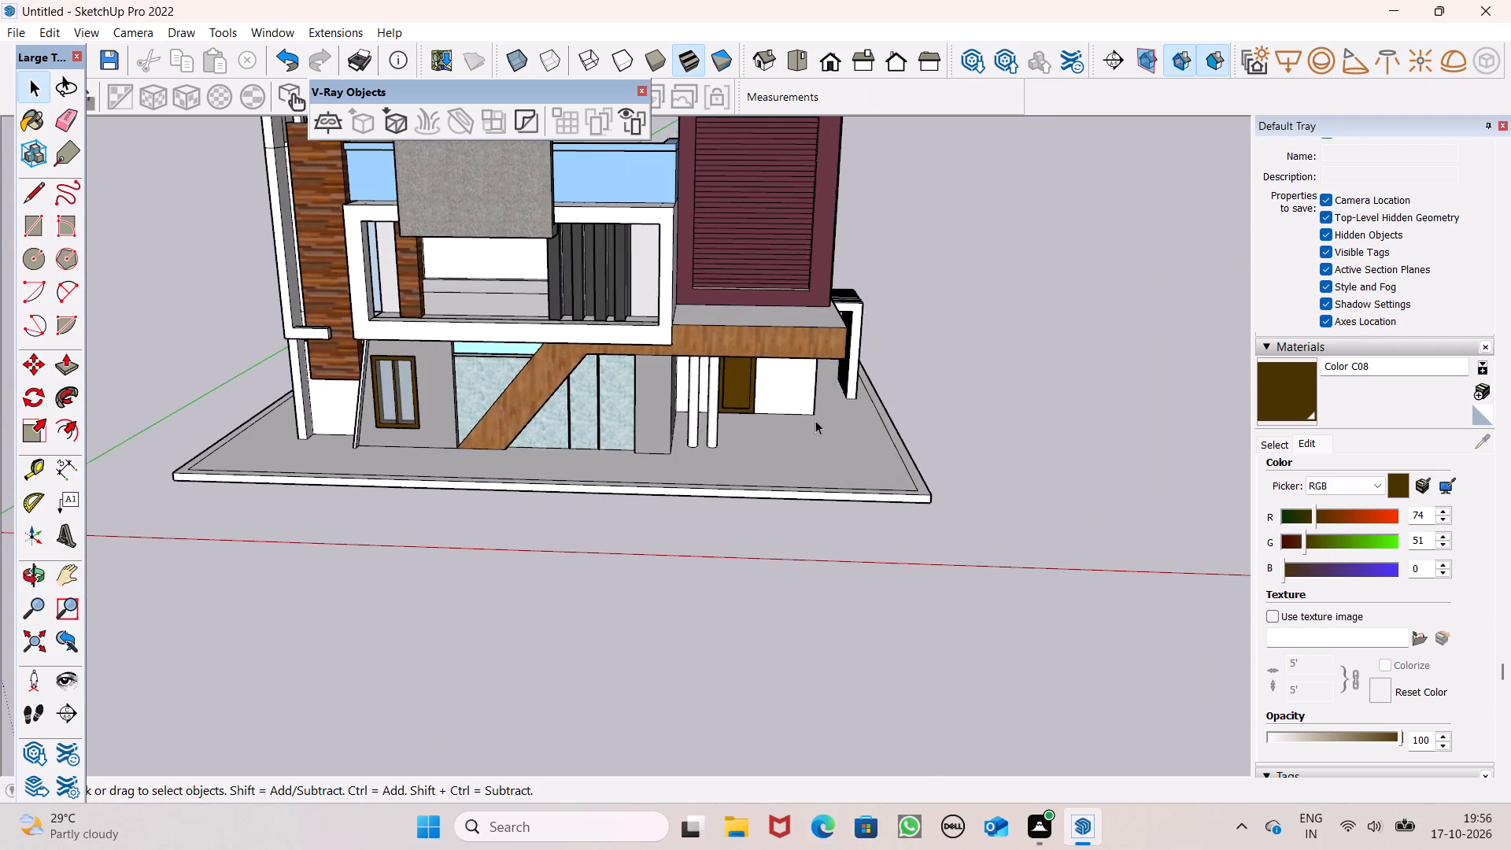
scroll(815, 420, "up", 5)
scroll(800, 423, "down", 1)
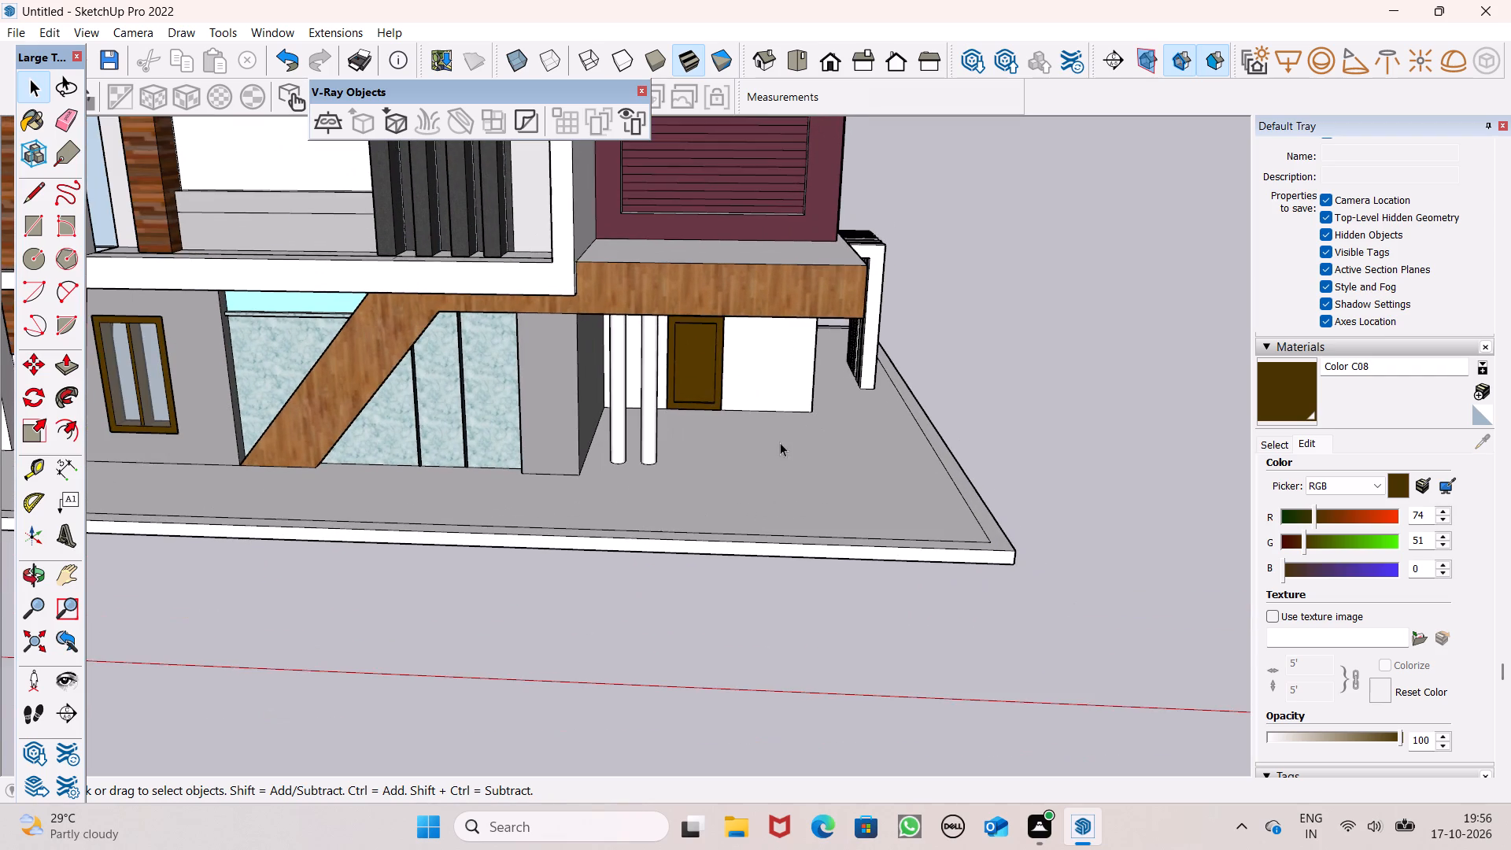
middle_click_drag(776, 452, 759, 434)
scroll(804, 397, "down", 1)
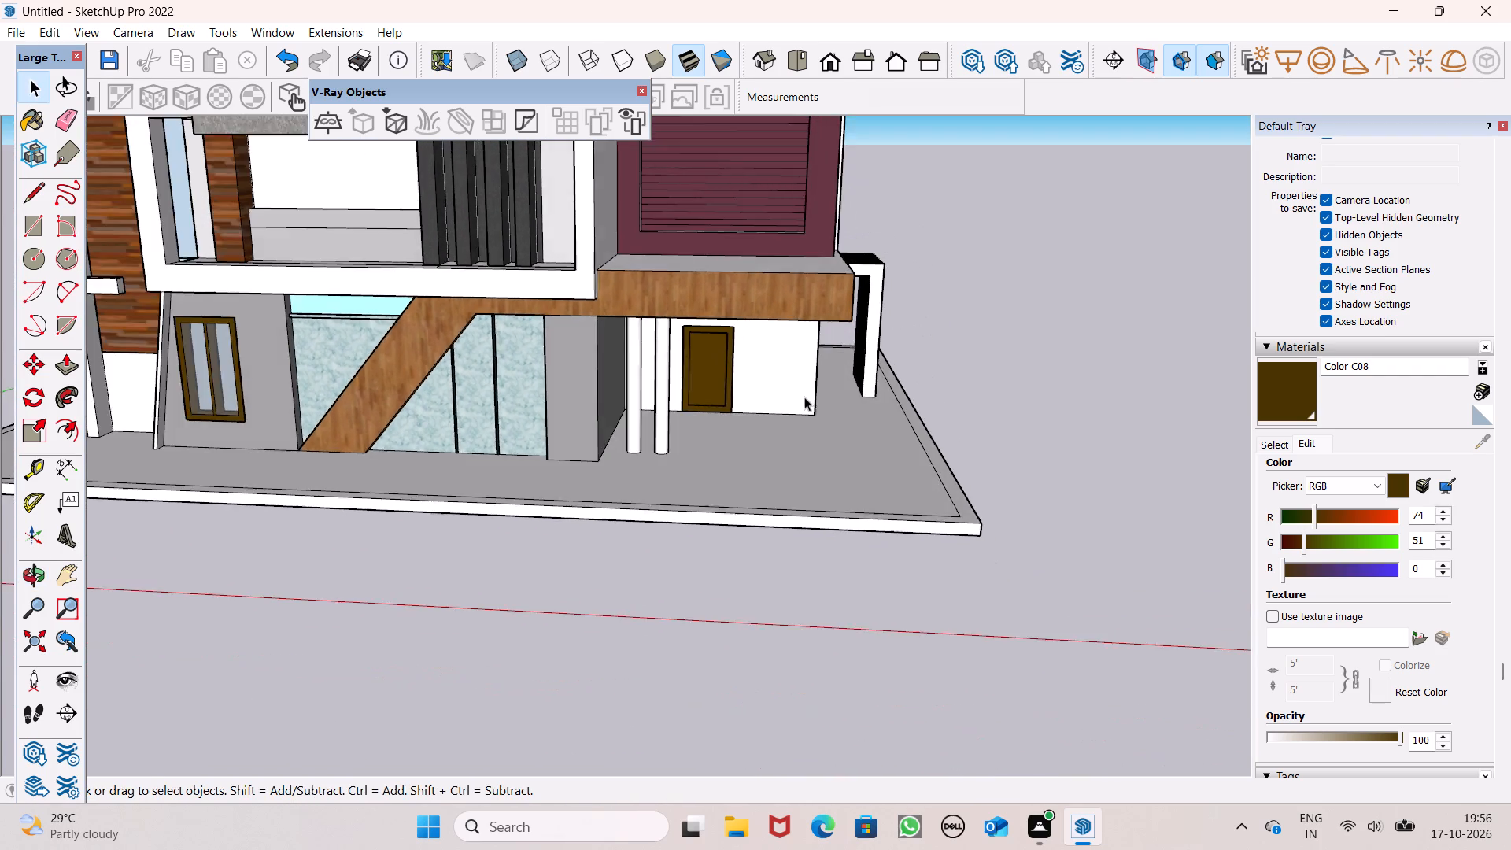
scroll(804, 397, "down", 3)
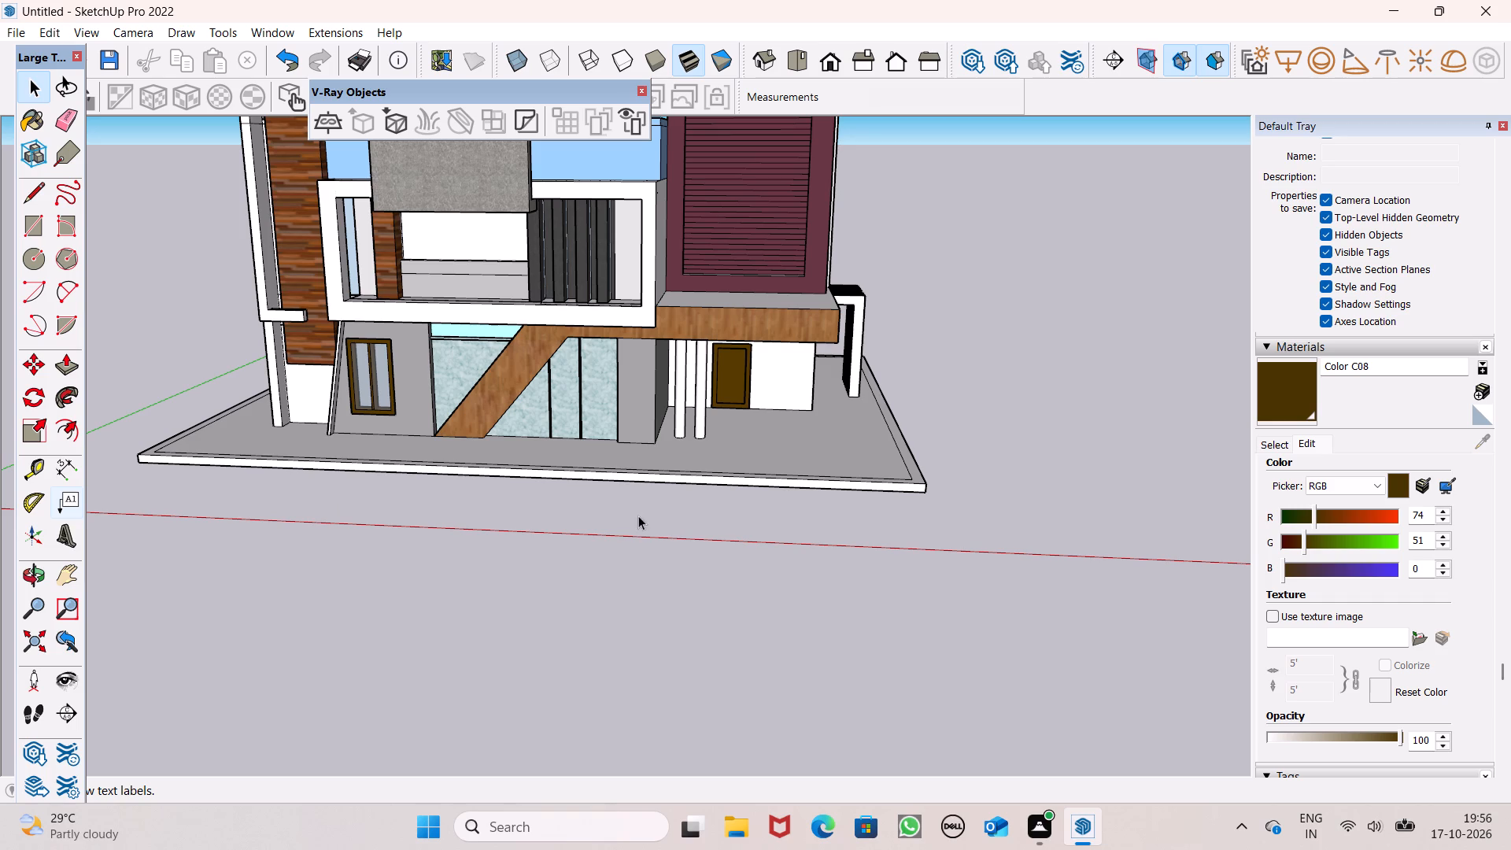
scroll(633, 486, "down", 2)
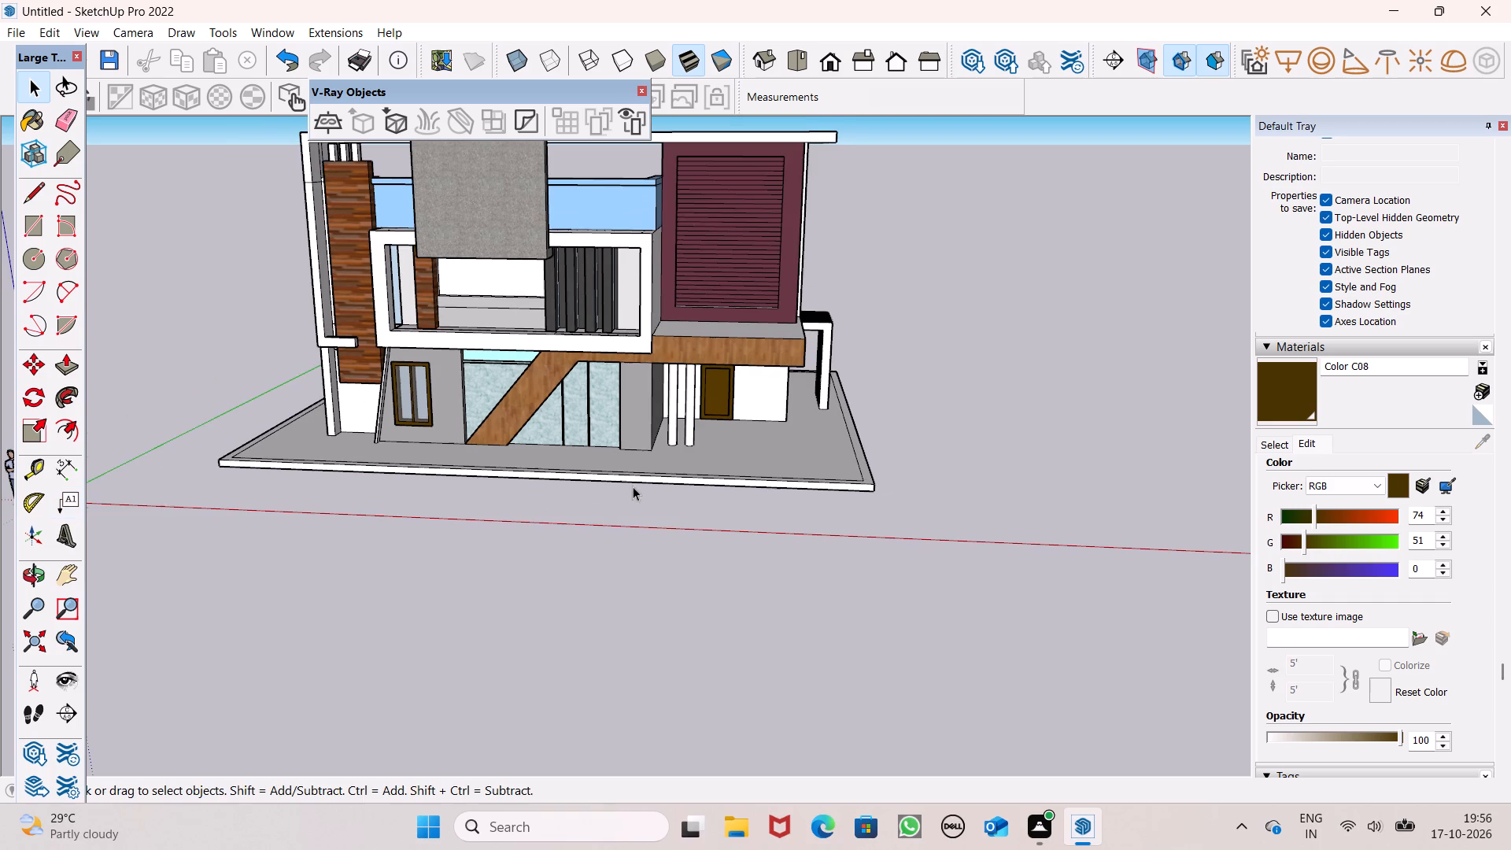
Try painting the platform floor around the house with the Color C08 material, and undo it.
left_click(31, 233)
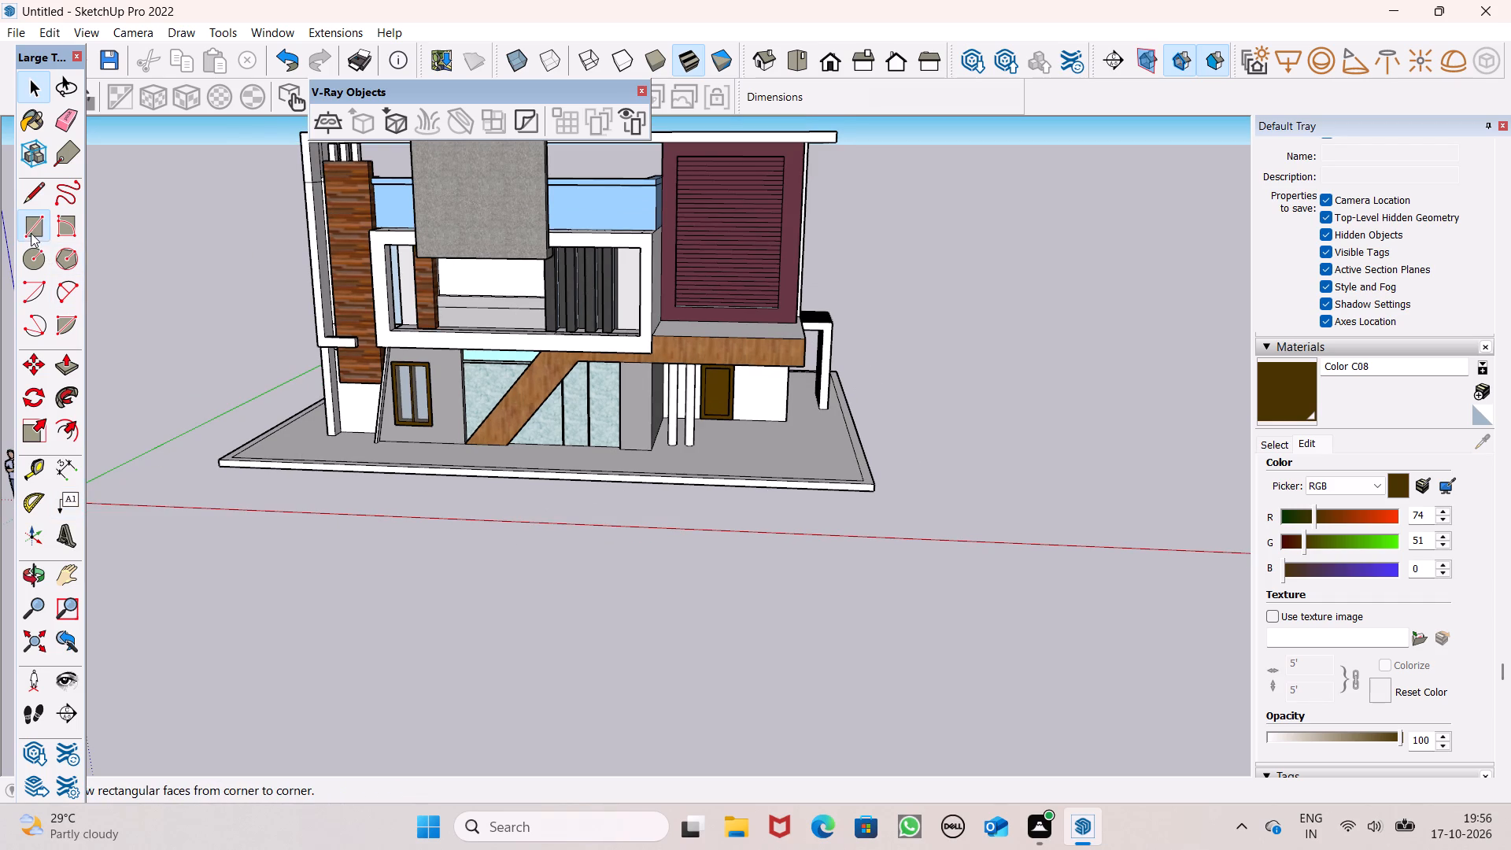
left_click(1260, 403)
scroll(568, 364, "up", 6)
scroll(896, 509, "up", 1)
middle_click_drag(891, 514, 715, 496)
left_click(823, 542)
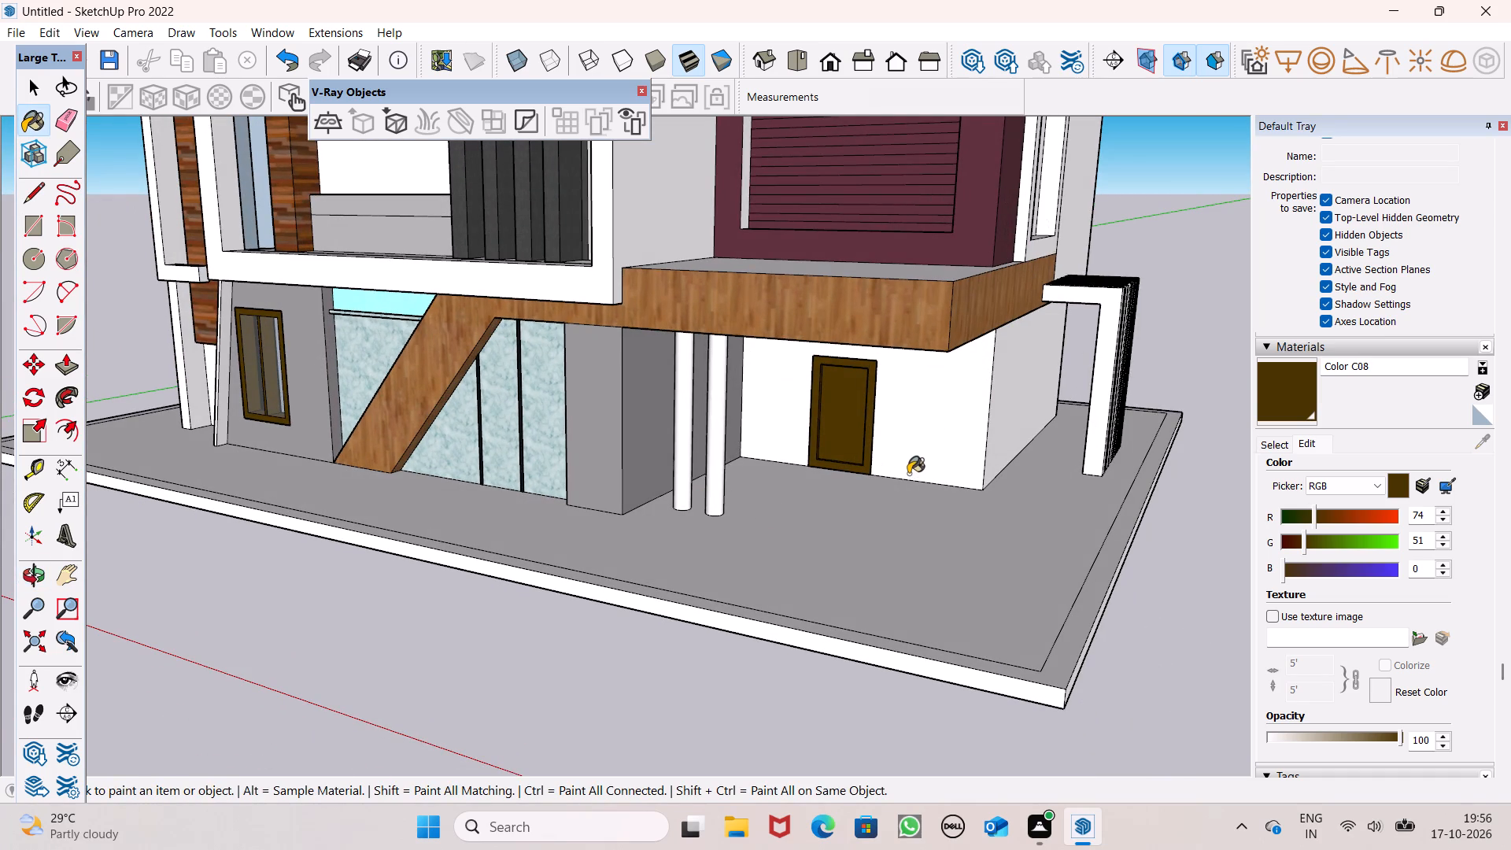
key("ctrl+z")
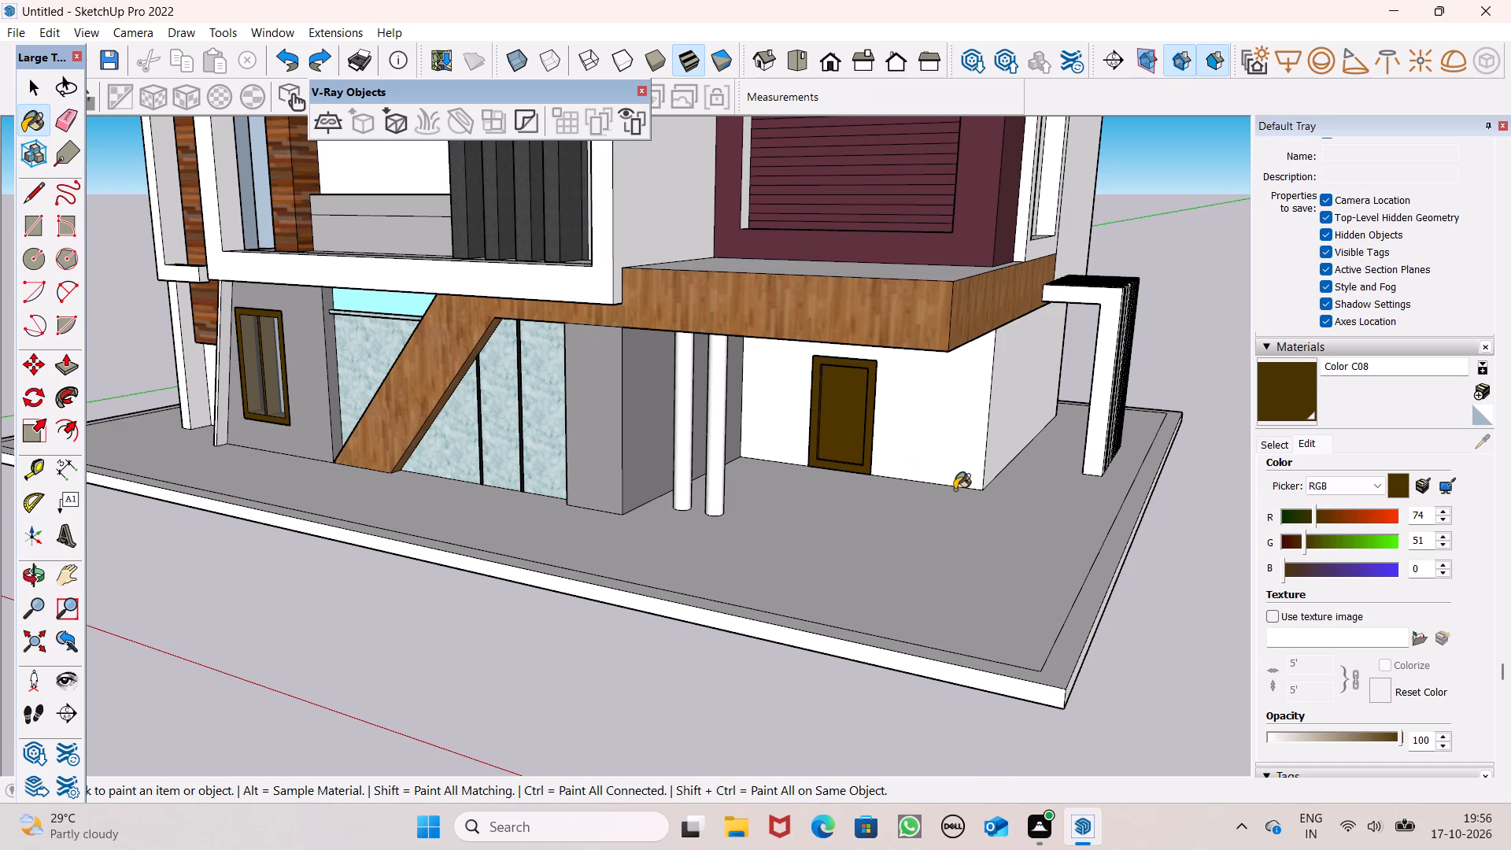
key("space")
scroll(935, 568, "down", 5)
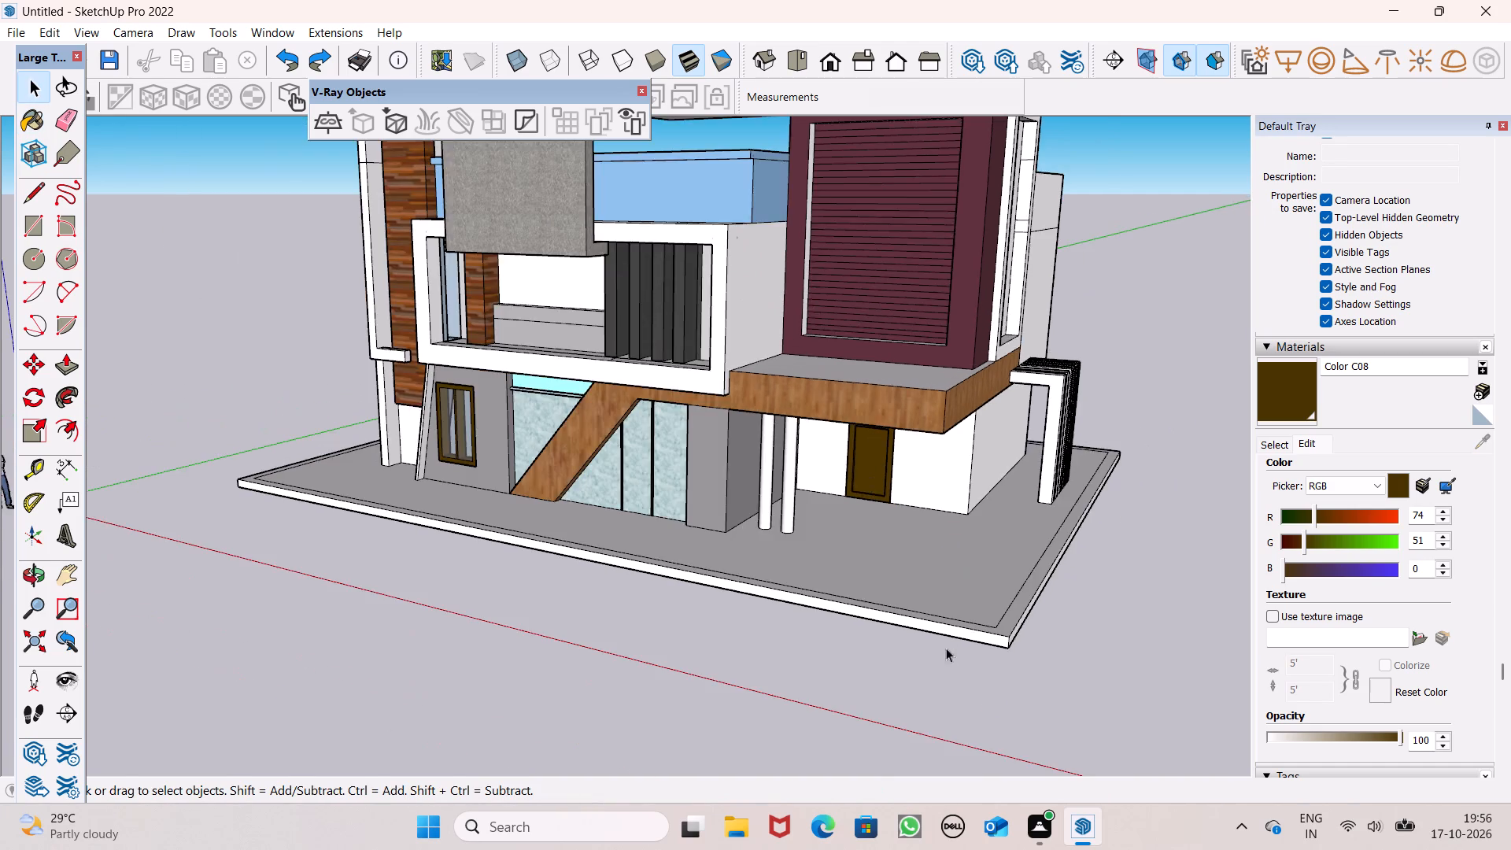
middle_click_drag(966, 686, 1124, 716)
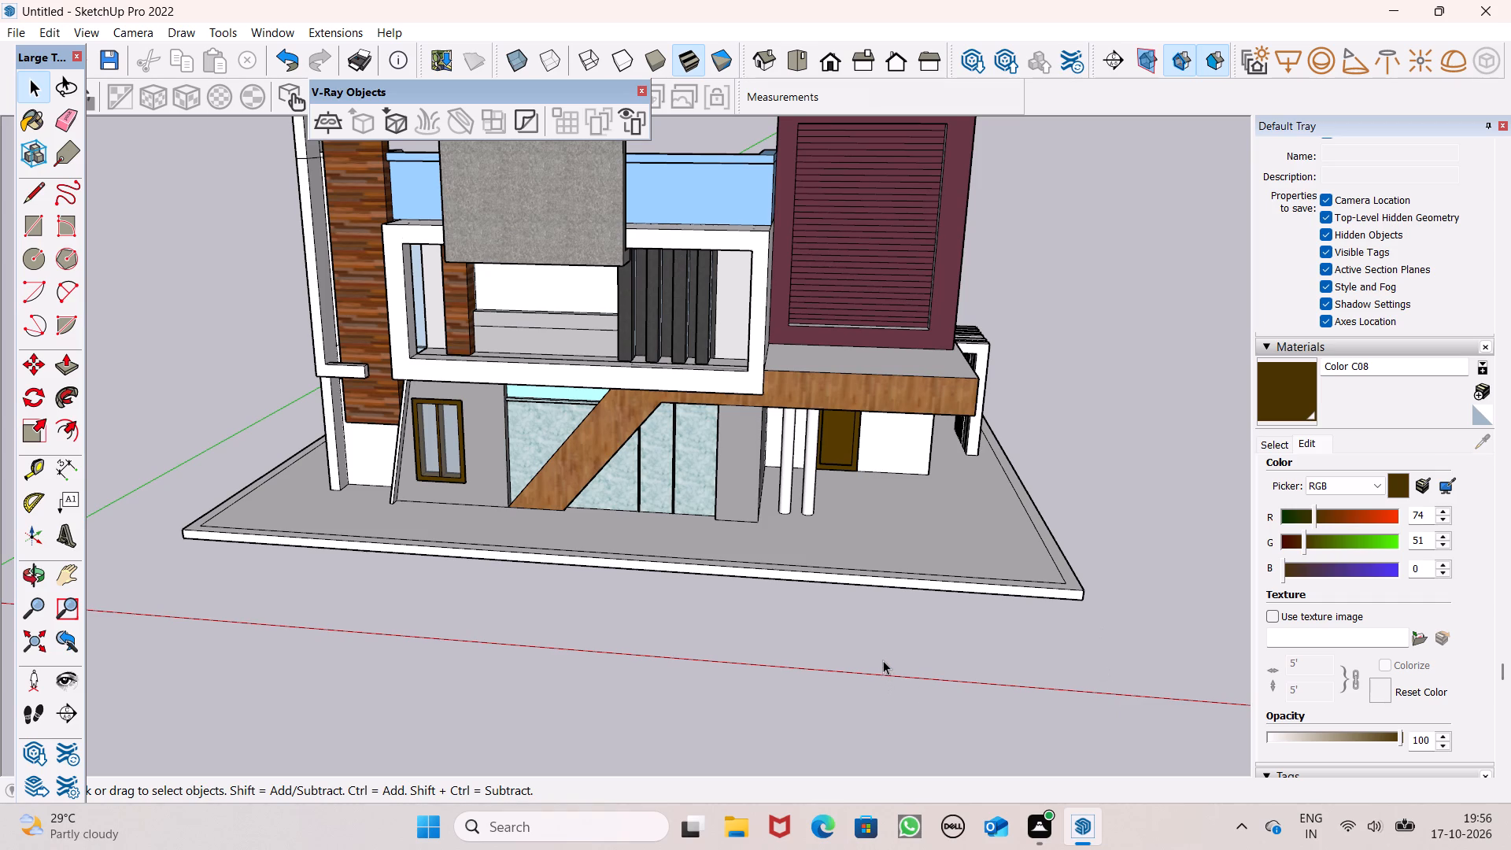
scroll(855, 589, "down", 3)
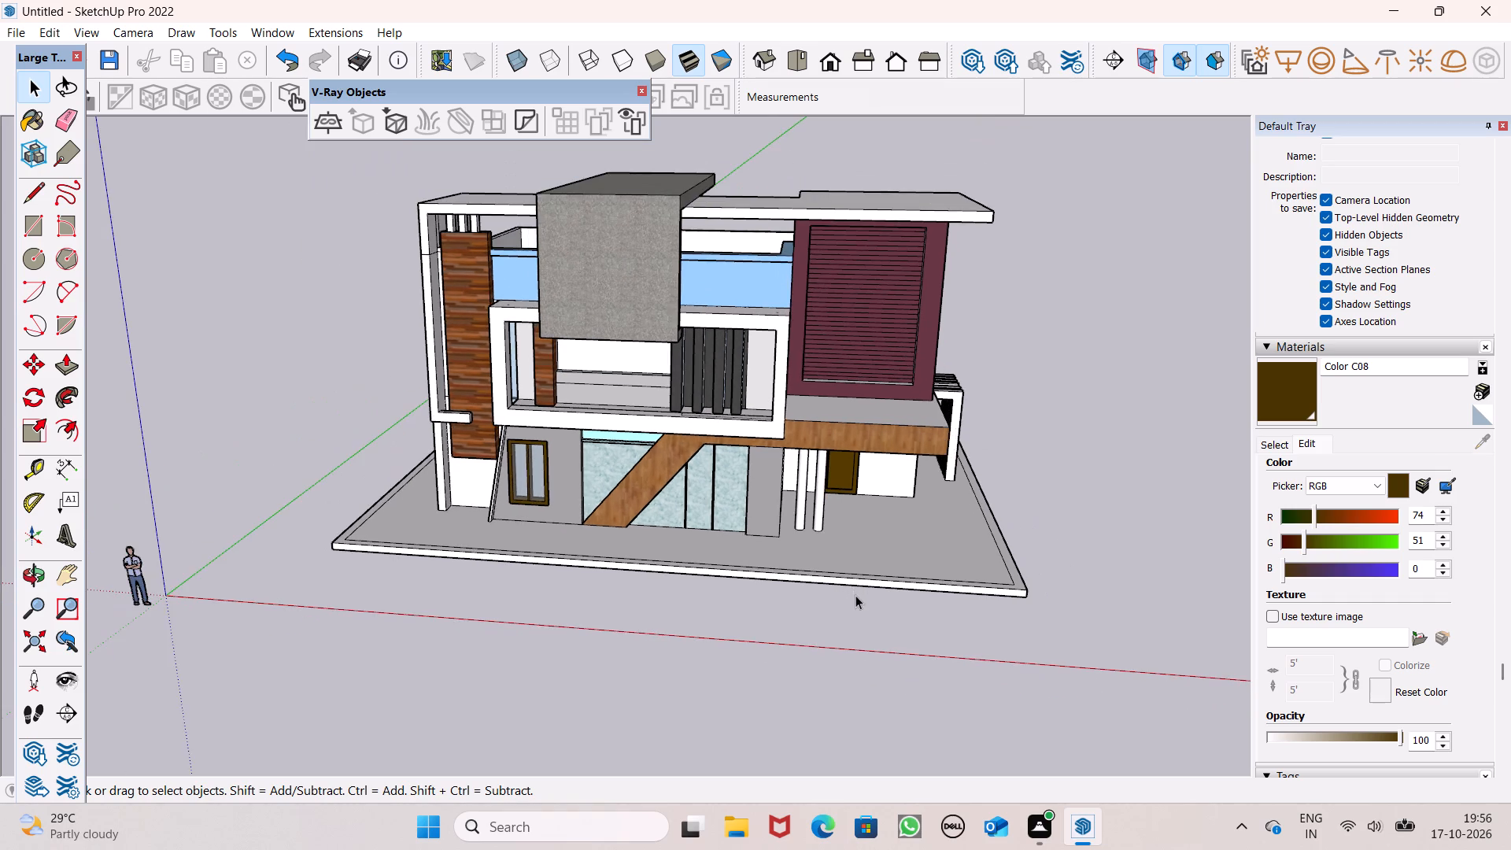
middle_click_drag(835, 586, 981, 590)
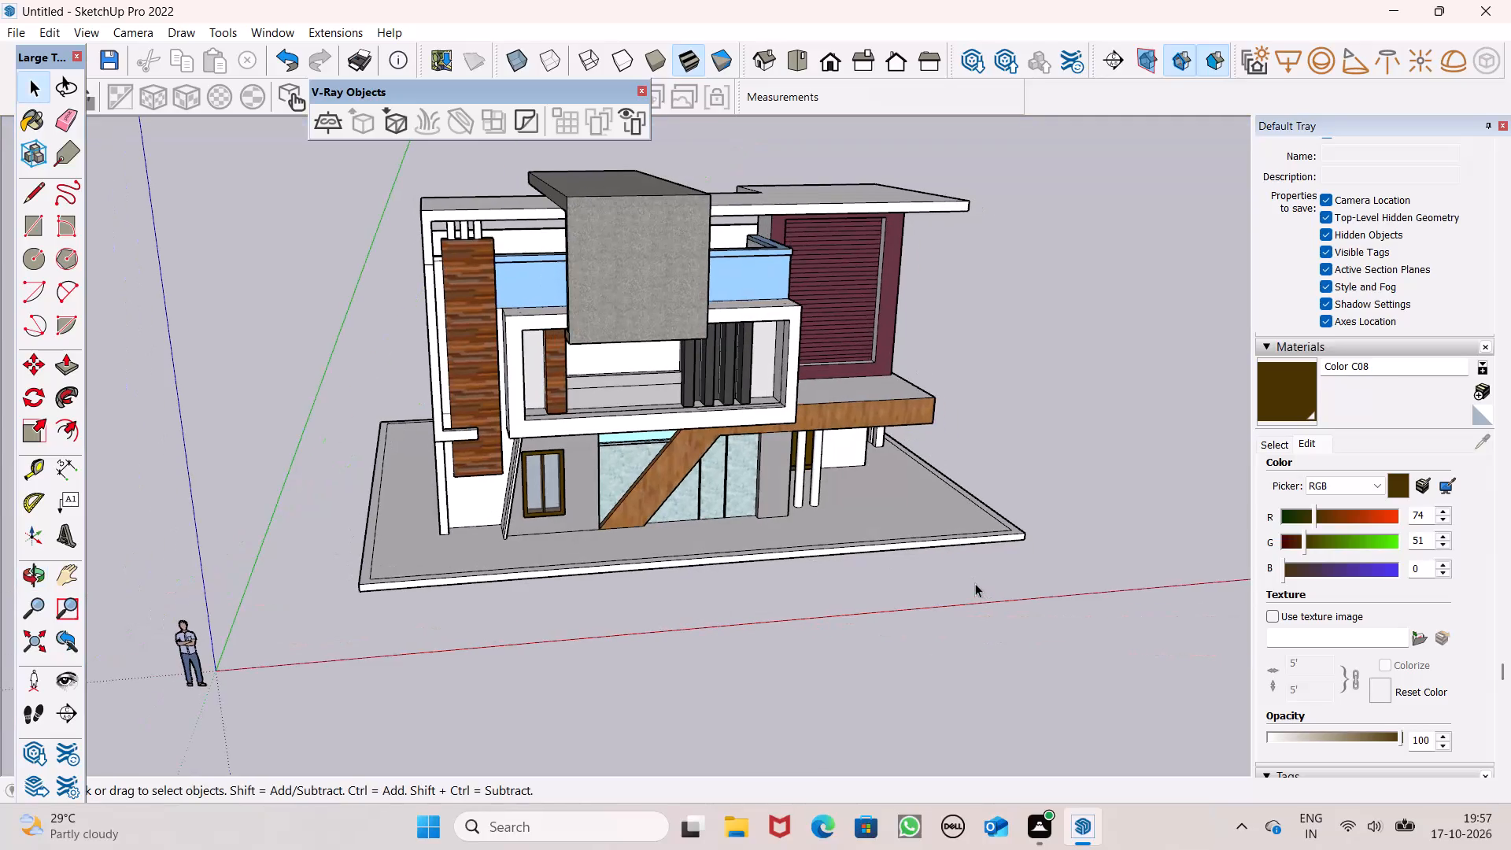
Examine the house from the front, both sides and close to the maroon louvred block for stray edges.
scroll(966, 573, "down", 3)
middle_click_drag(898, 570, 1115, 498)
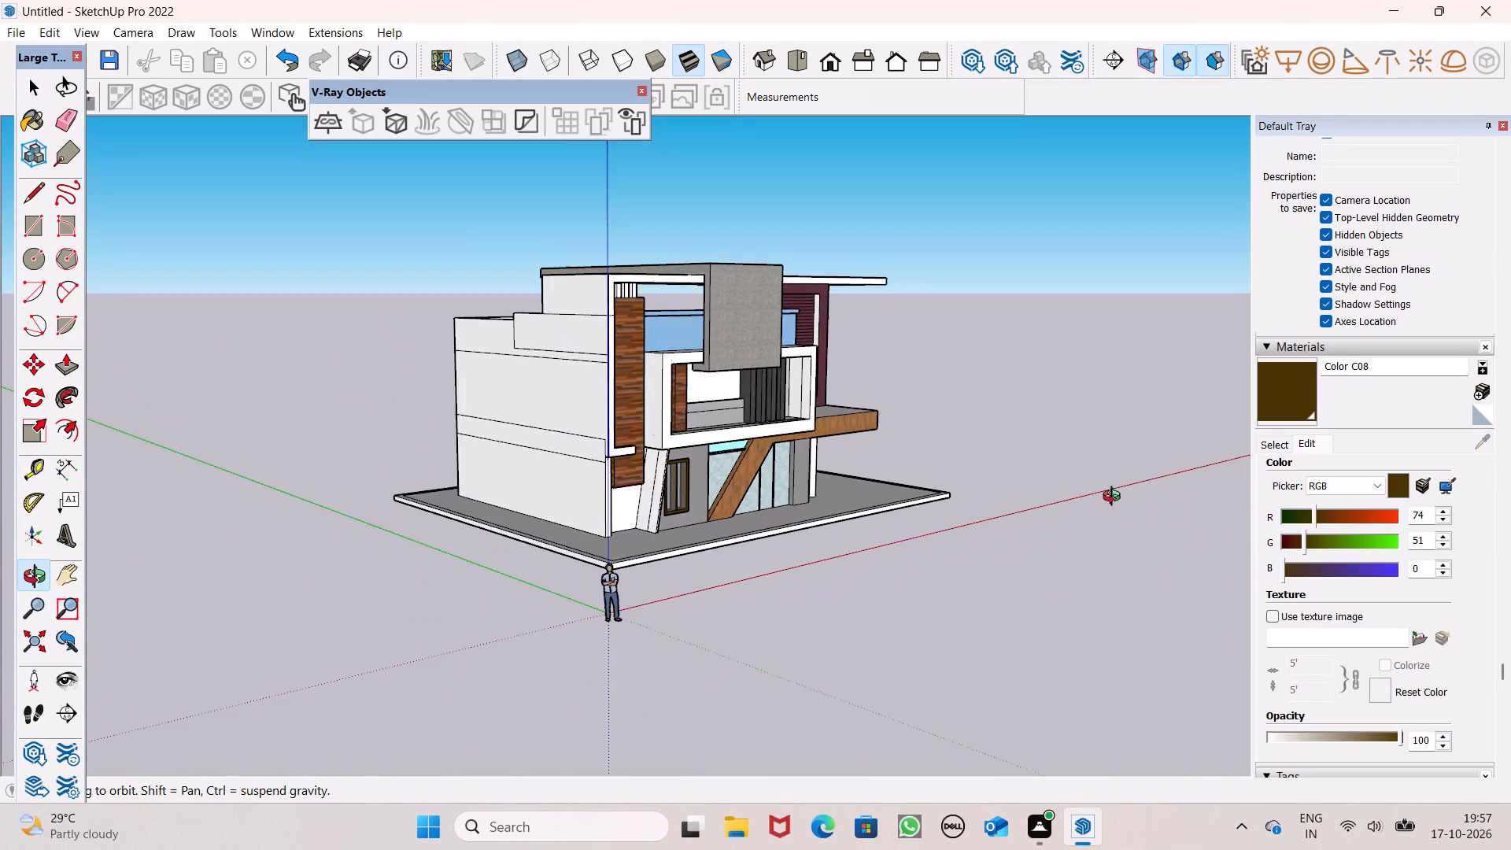
middle_click_drag(1115, 498, 426, 461)
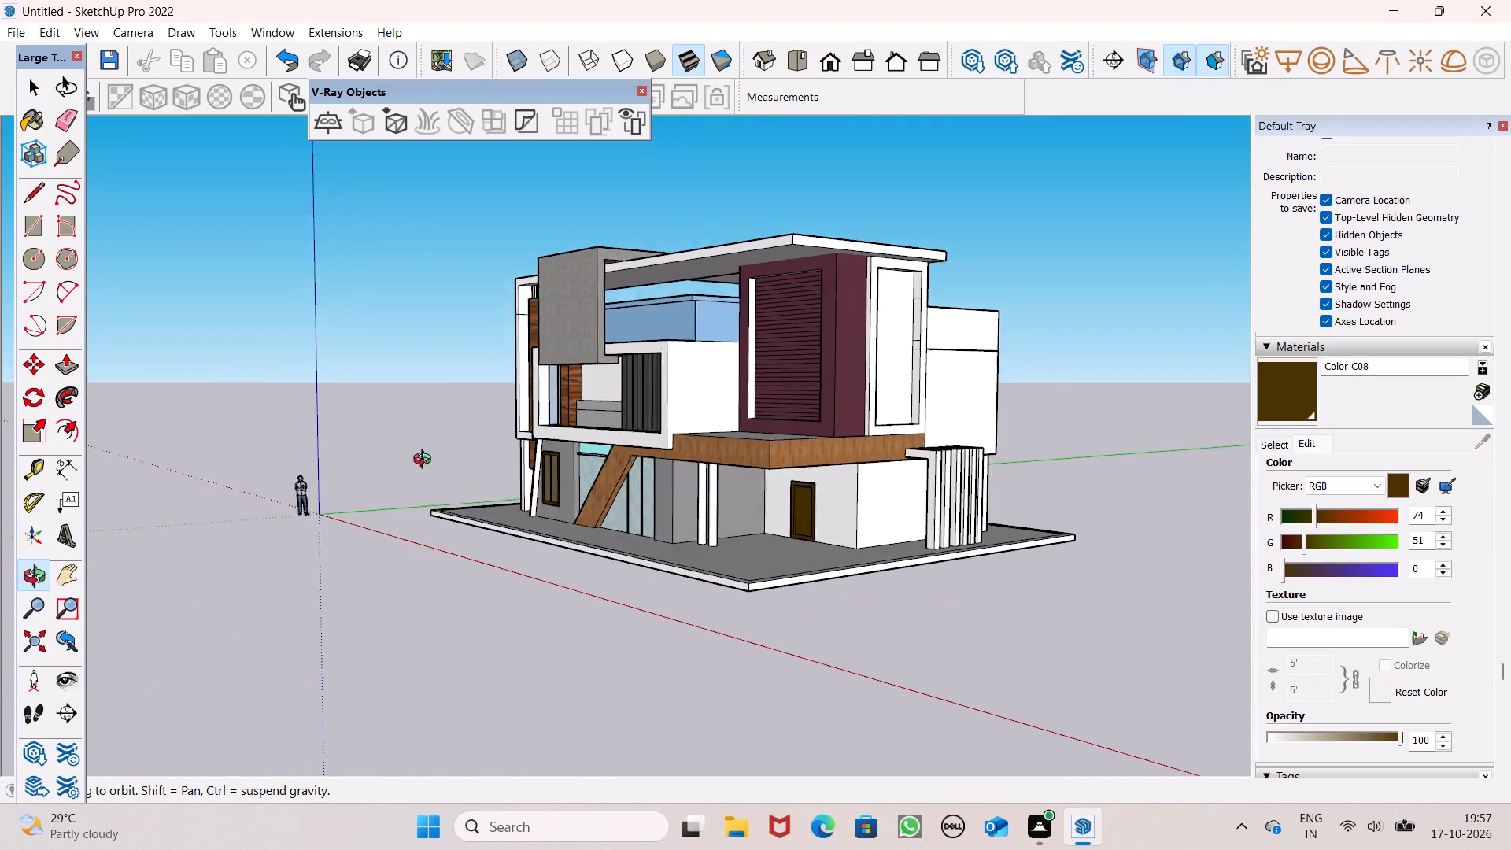
middle_click_drag(426, 461, 516, 405)
scroll(727, 438, "up", 3)
scroll(726, 437, "down", 1)
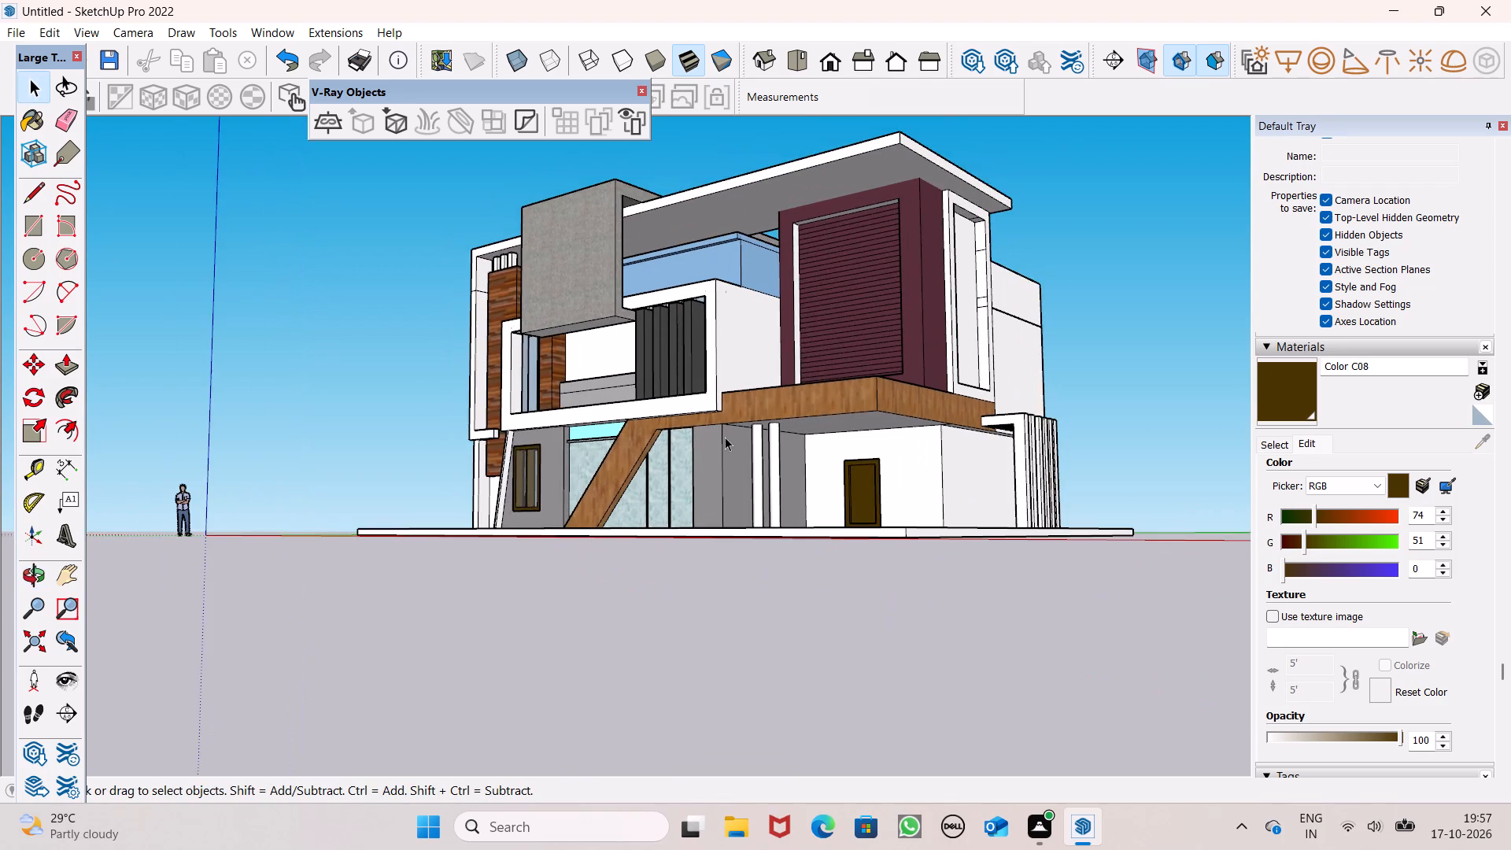
middle_click_drag(880, 448, 490, 529)
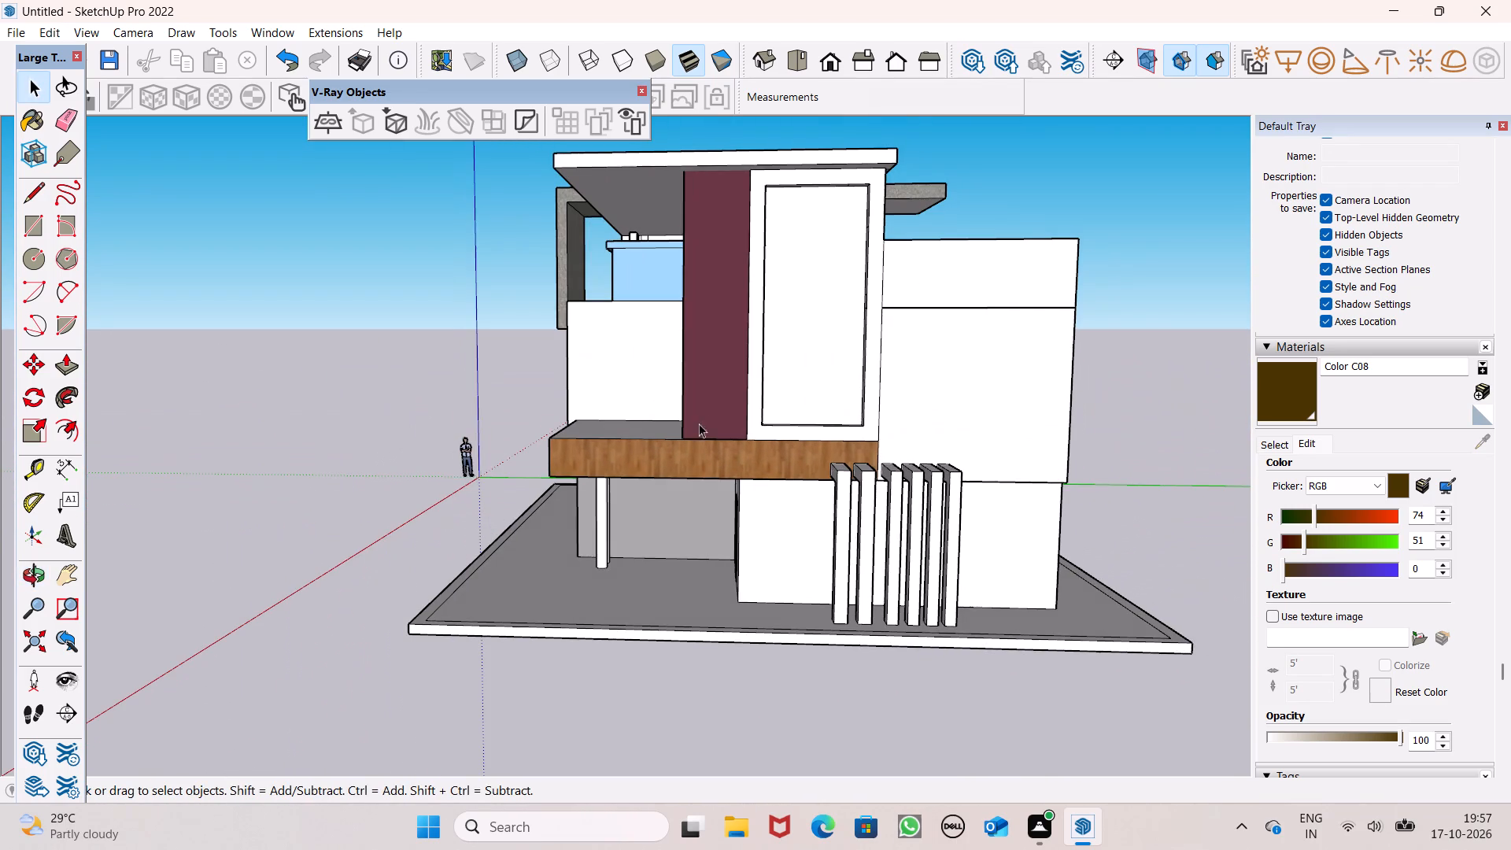
scroll(765, 339, "up", 7)
scroll(767, 346, "down", 2)
middle_click_drag(786, 394, 1068, 419)
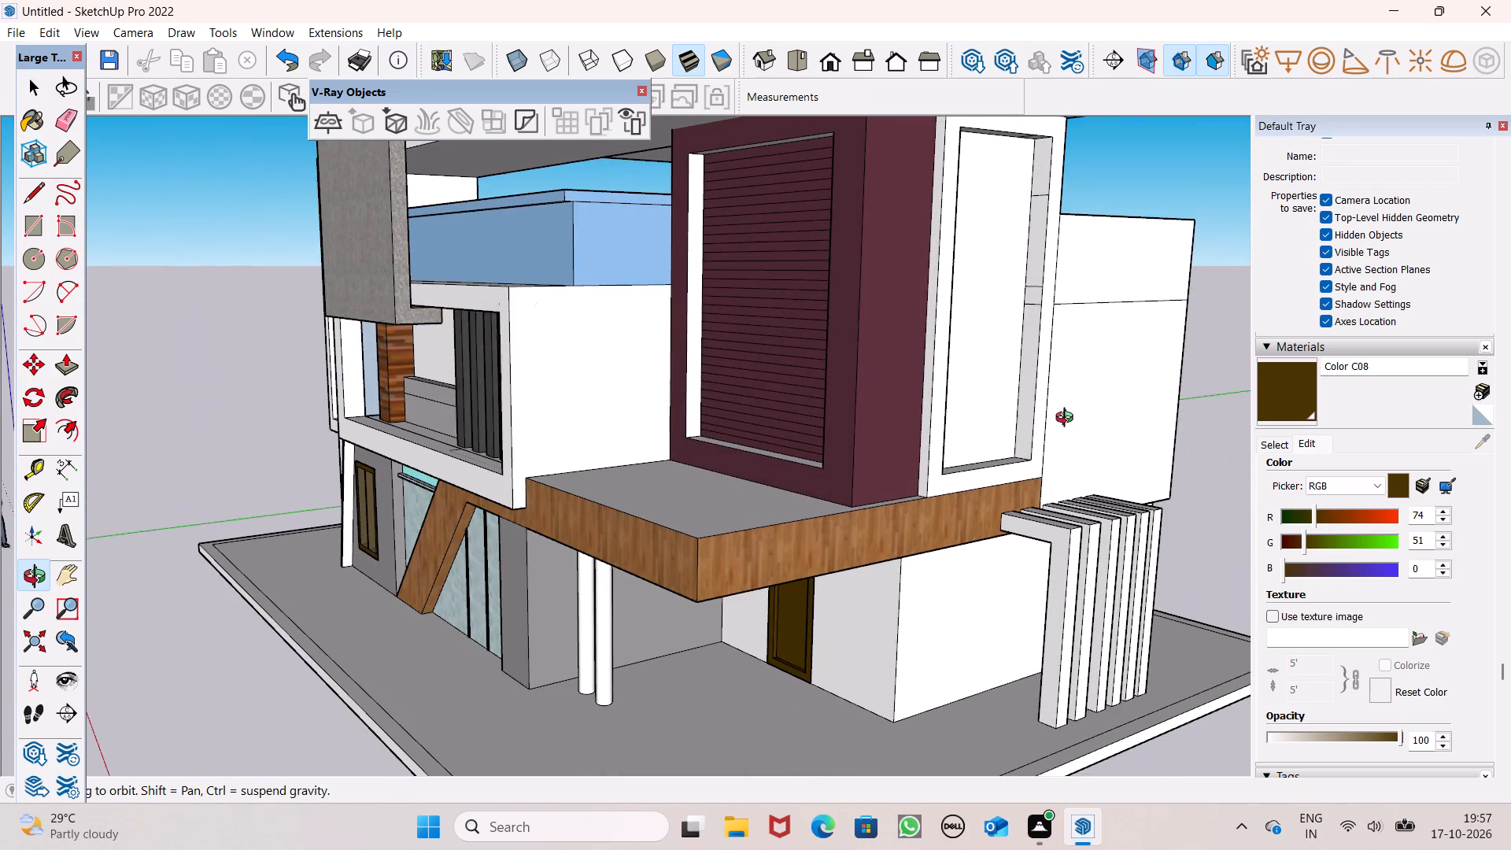
middle_click_drag(1068, 419, 1070, 413)
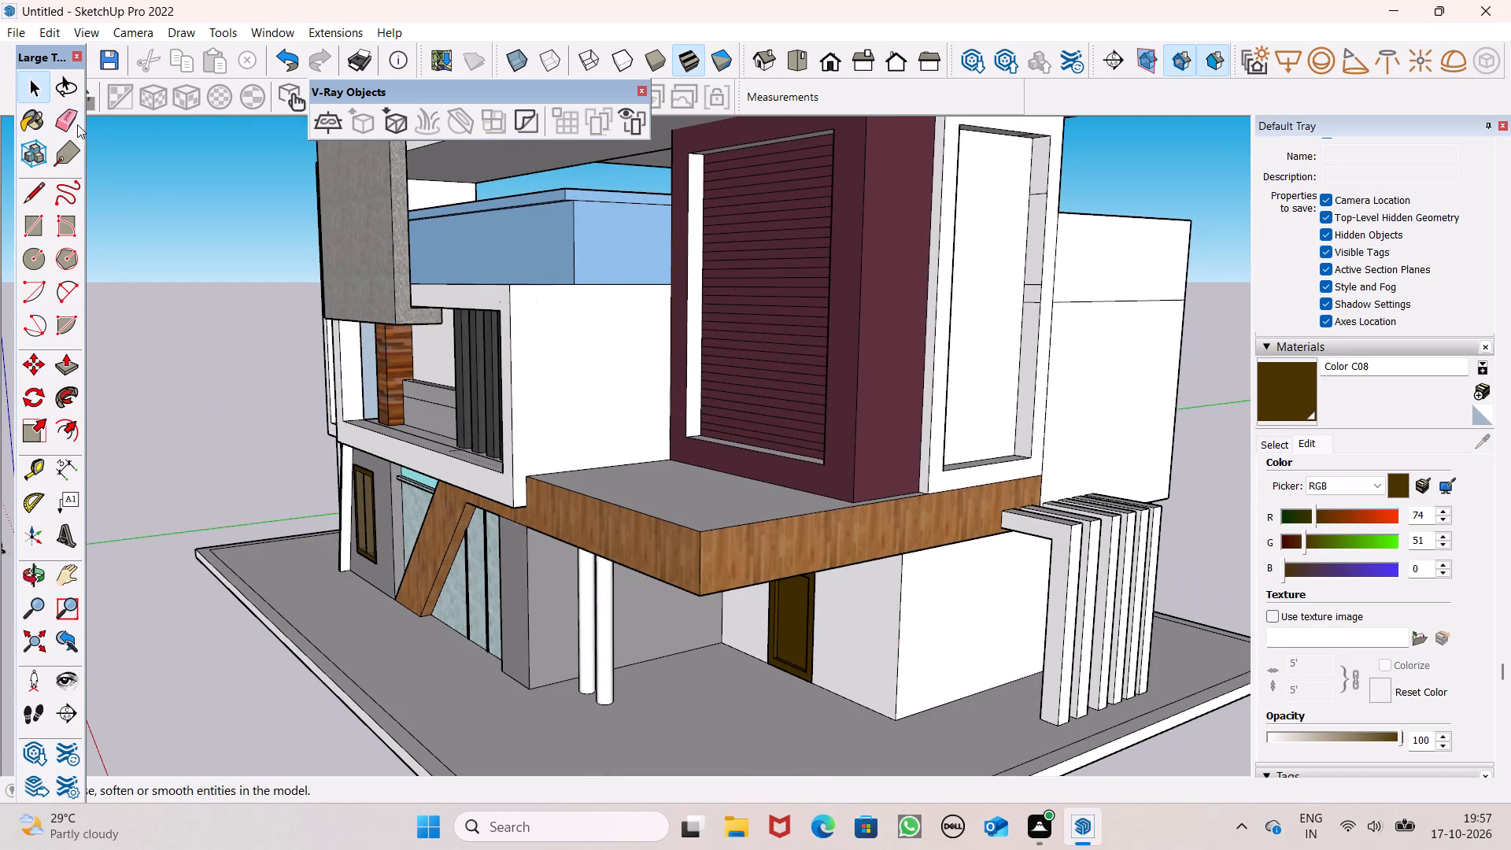
Erase the three short stray edges across the inner side of the tall white recess beside the maroon block.
left_click_drag(72, 124, 72, 135)
scroll(592, 153, "up", 1)
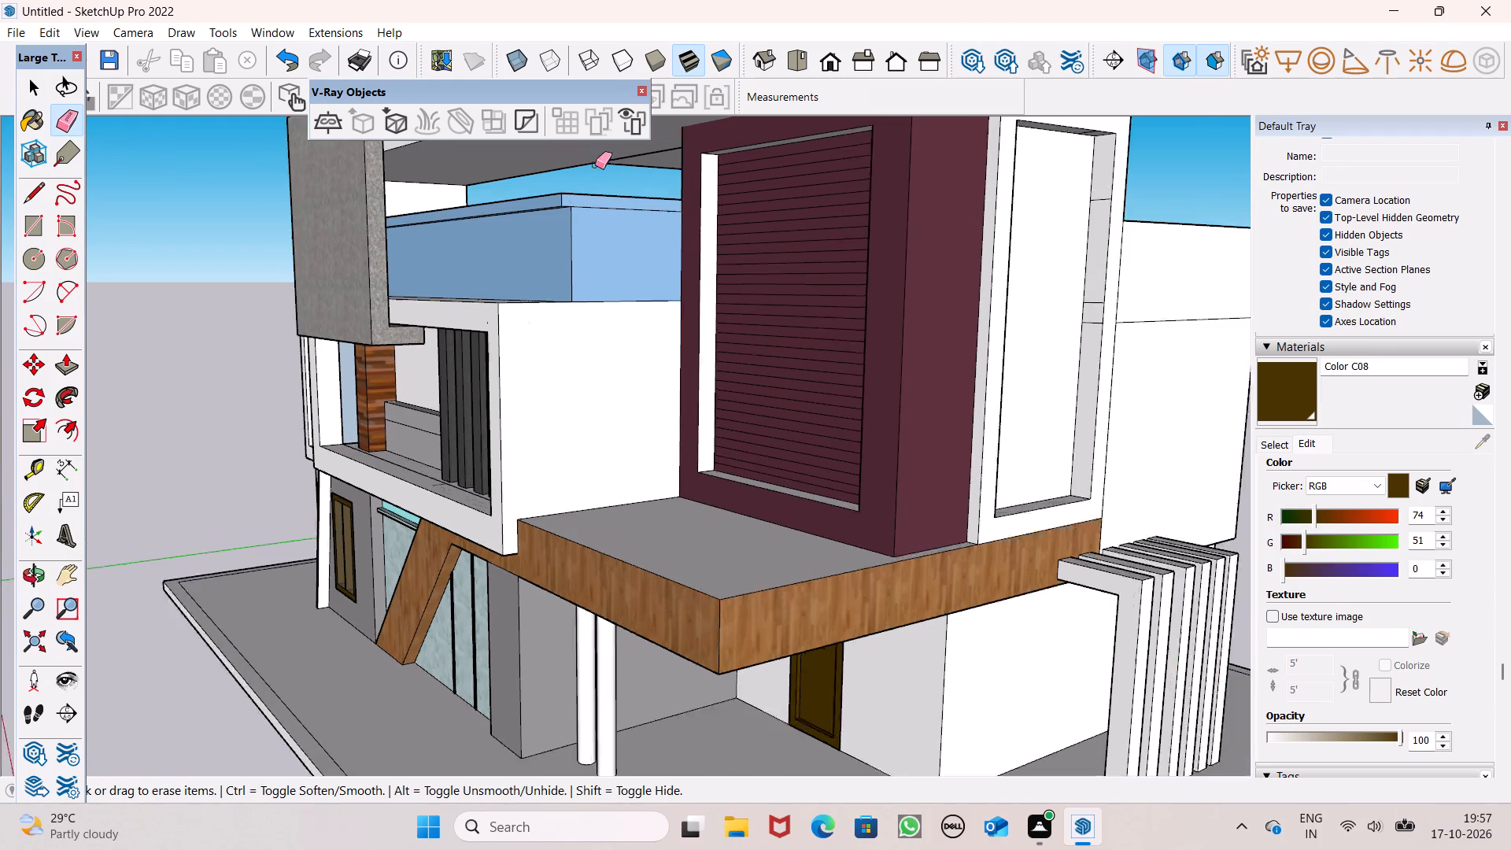
scroll(595, 165, "up", 1)
scroll(601, 316, "down", 5)
scroll(838, 279, "up", 6)
scroll(978, 275, "up", 5)
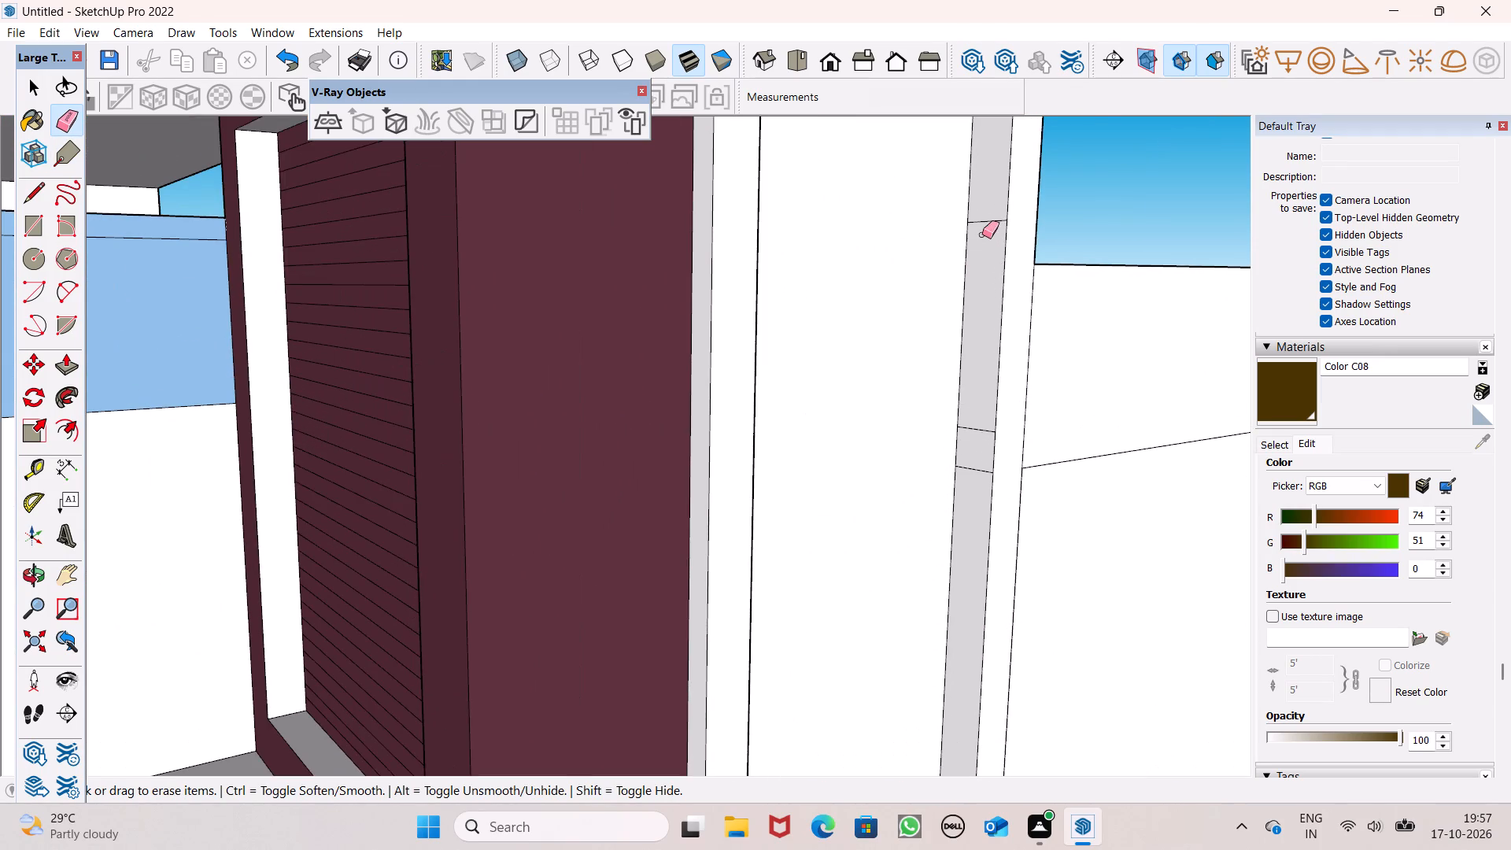
left_click(982, 221)
left_click_drag(980, 429, 971, 456)
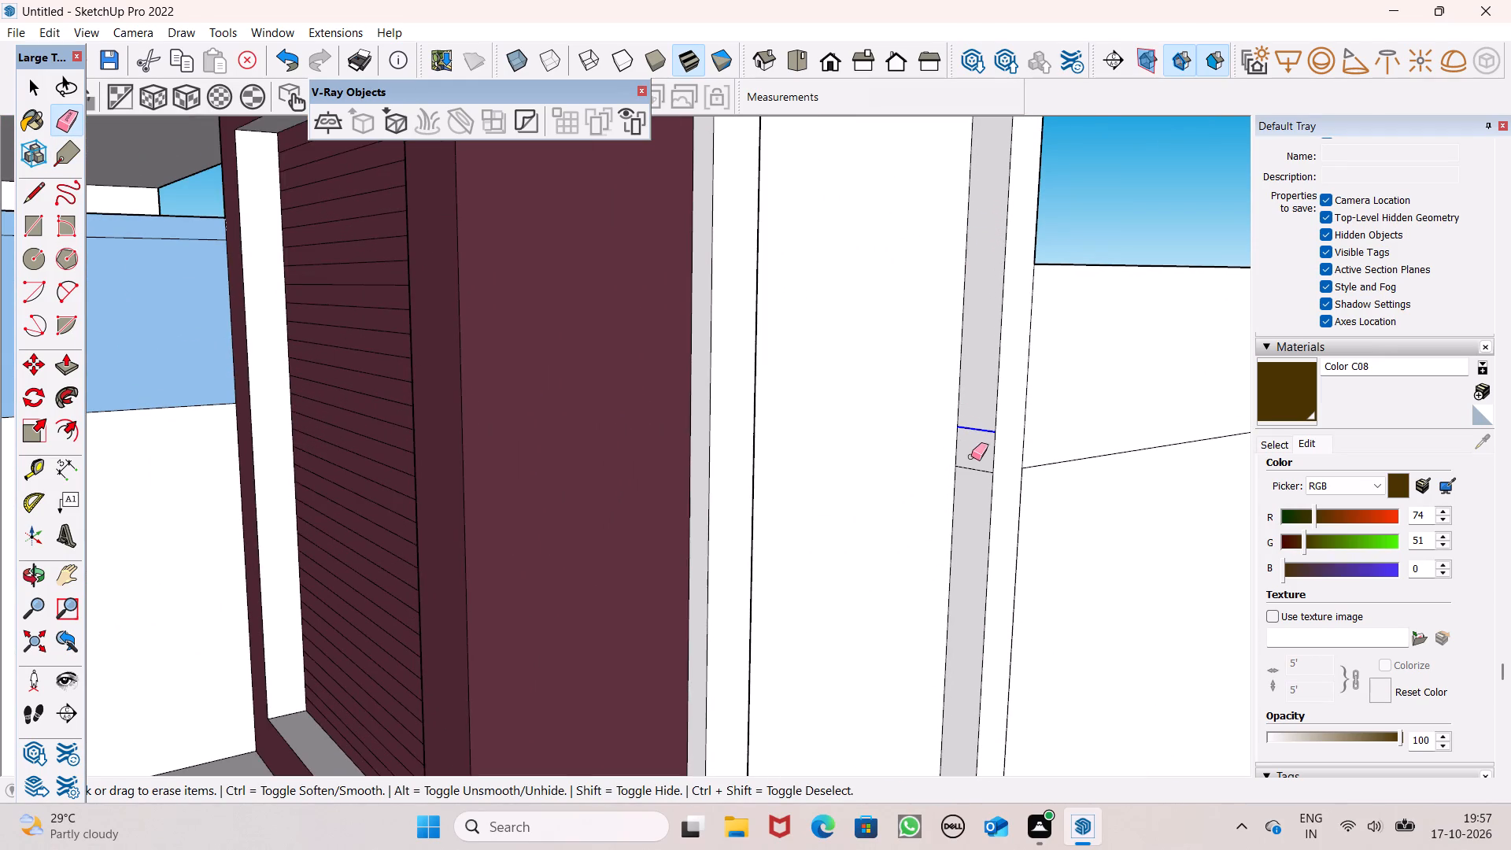
left_click_drag(971, 456, 973, 471)
Examine the cleaned recess and the rest of the house from the side, front and opposite corner.
scroll(807, 265, "down", 4)
scroll(850, 312, "down", 1)
middle_click_drag(956, 346, 948, 352)
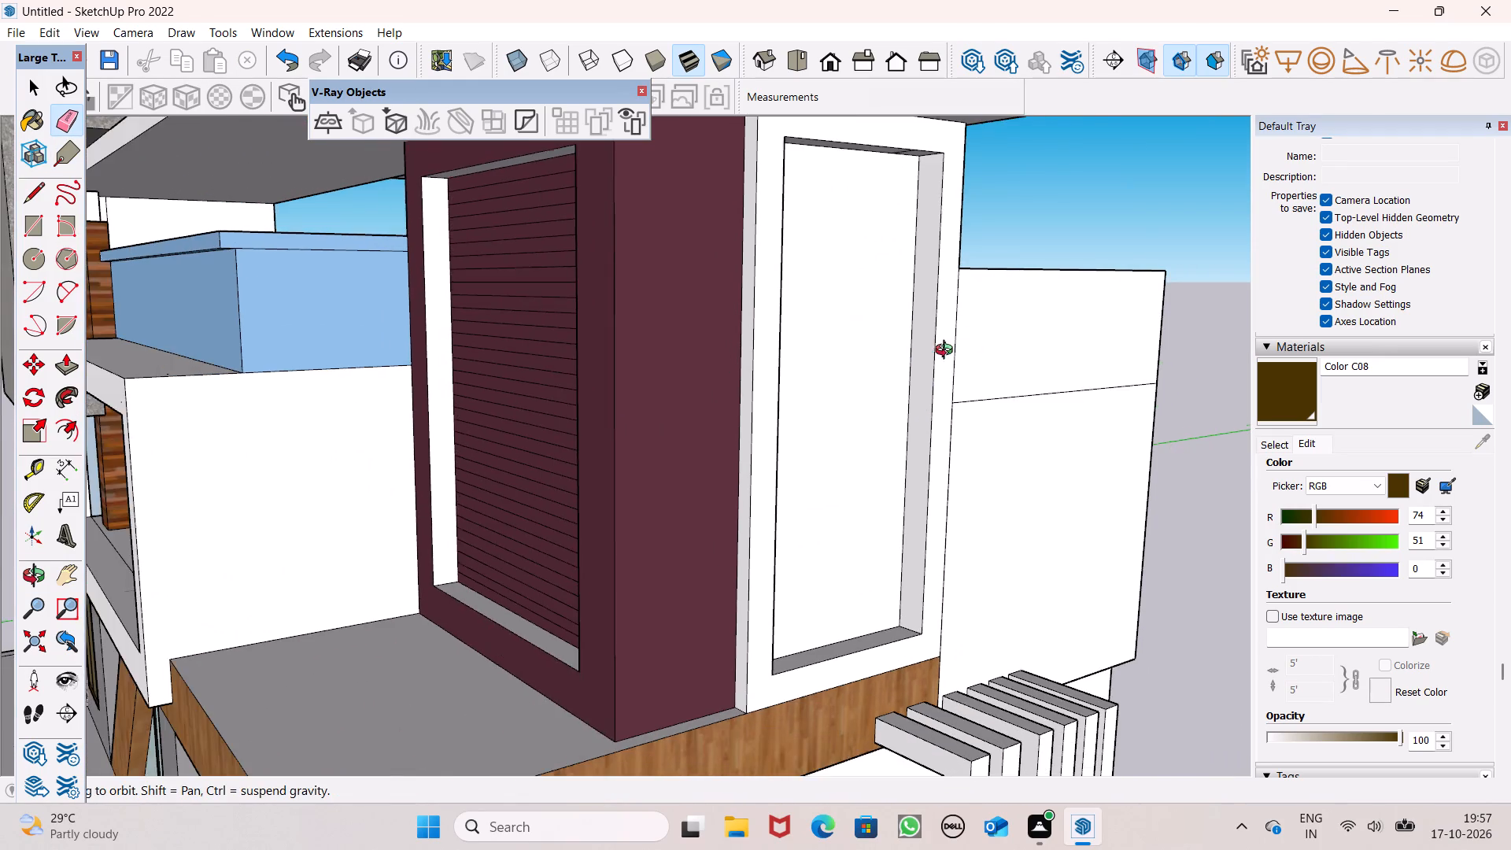
middle_click_drag(948, 352, 554, 323)
scroll(479, 280, "down", 5)
middle_click_drag(490, 349, 928, 338)
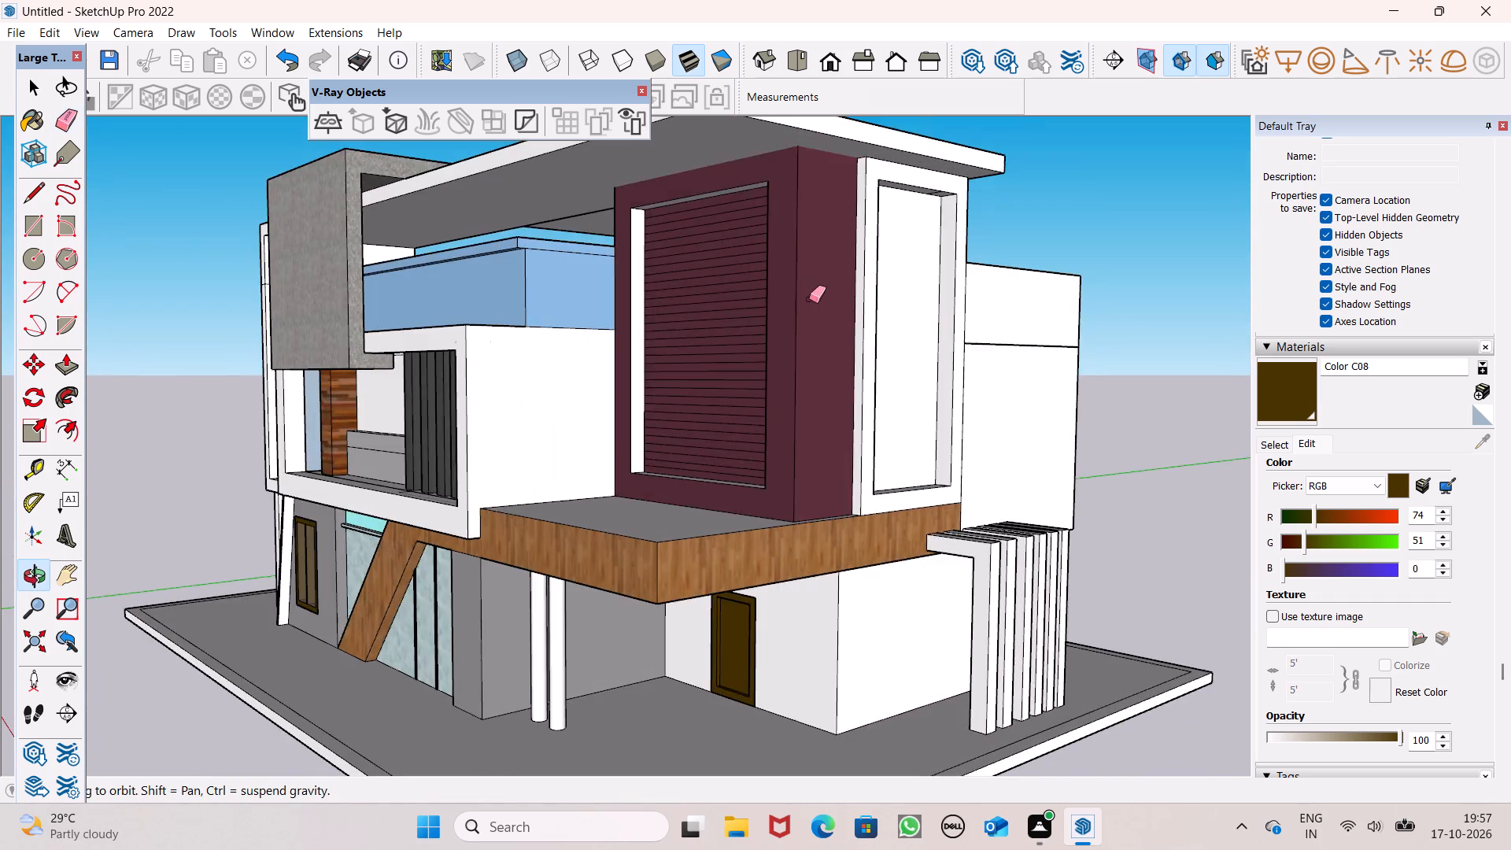
scroll(809, 299, "down", 4)
middle_click_drag(690, 420, 1049, 398)
scroll(727, 309, "down", 3)
middle_click_drag(721, 366, 755, 486)
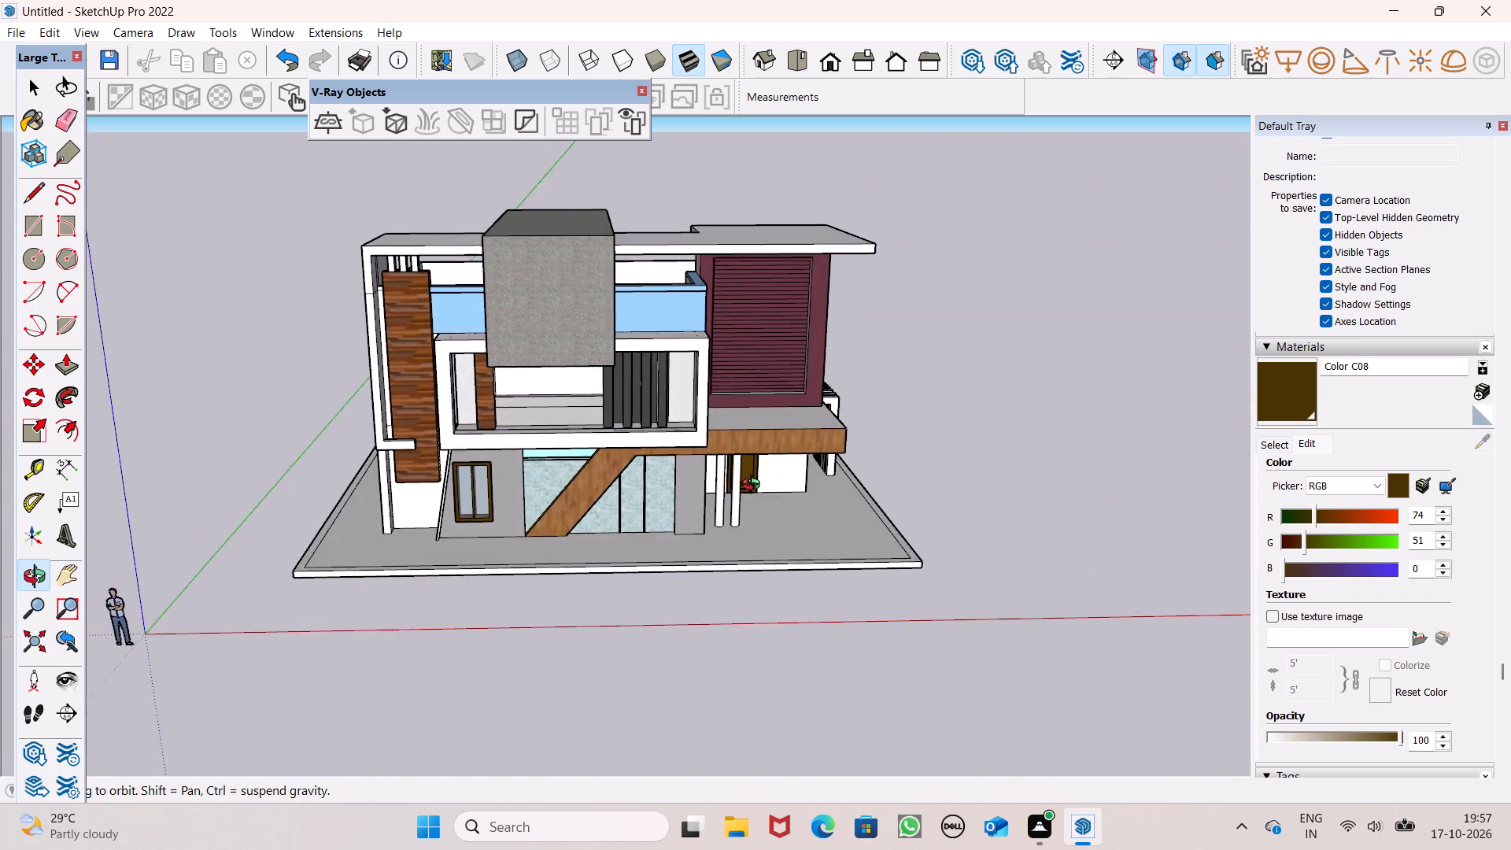
middle_click_drag(755, 486, 1010, 418)
Erase the horizontal and short vertical seam edges on the white side wall beside the wood-clad panel.
scroll(404, 295, "up", 3)
middle_click_drag(463, 362, 484, 377)
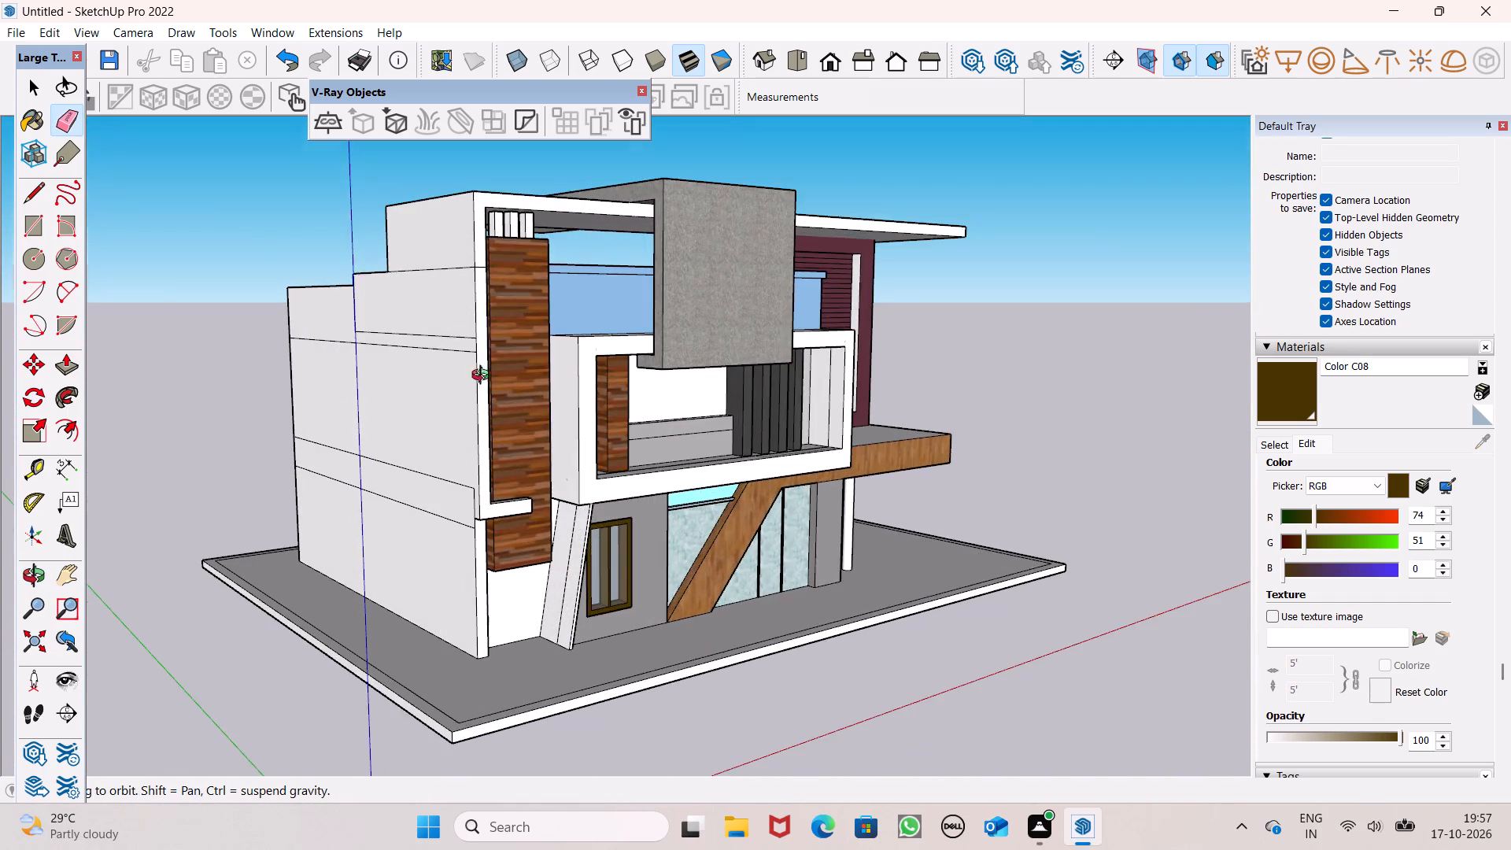
middle_click_drag(484, 377, 685, 386)
left_click_drag(589, 282, 591, 291)
left_click_drag(577, 319, 575, 355)
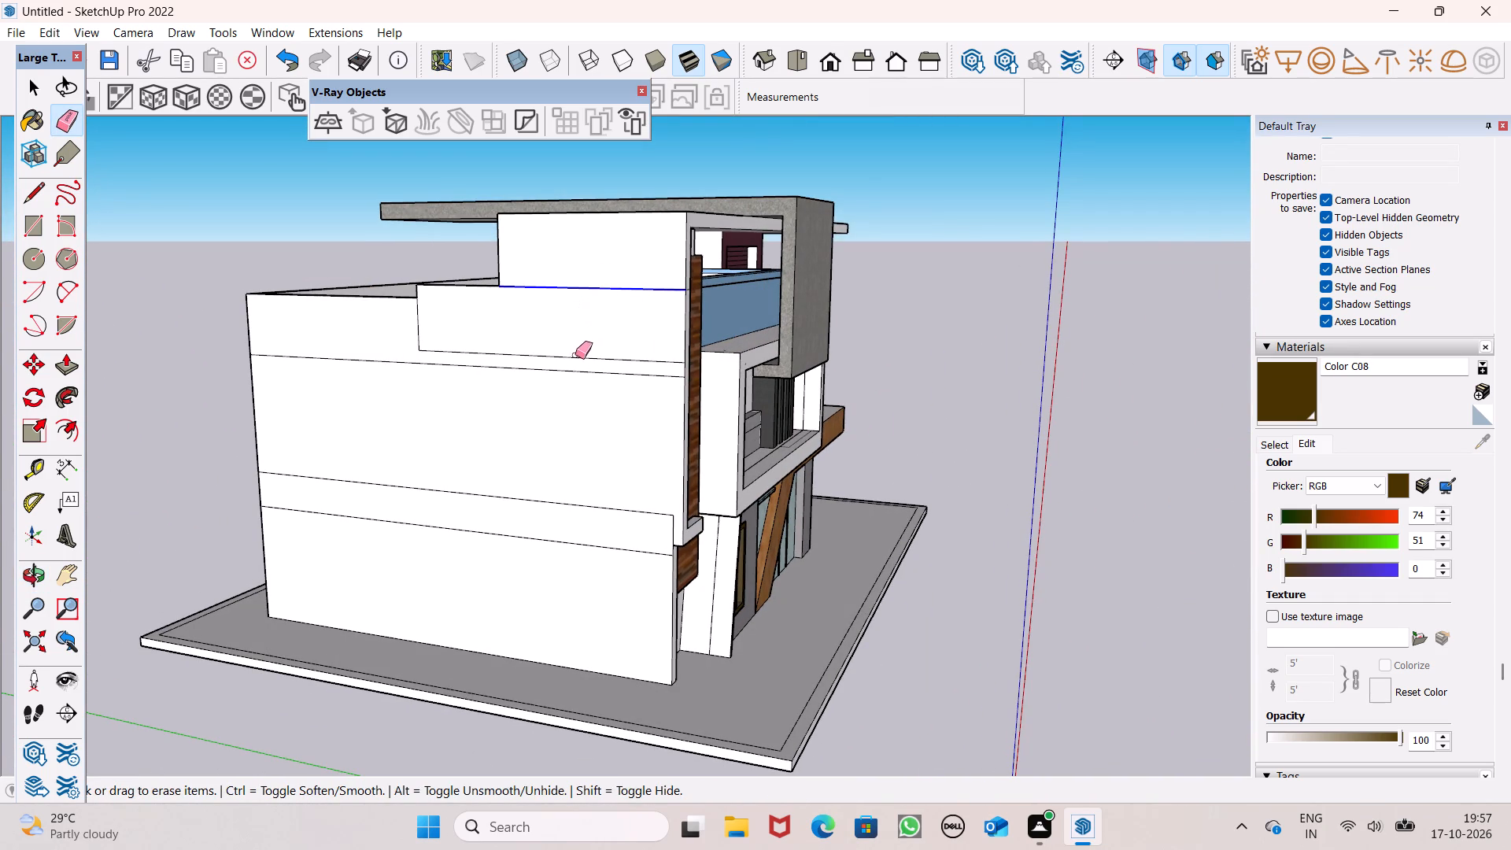
left_click_drag(575, 355, 571, 357)
left_click_drag(424, 331, 413, 337)
left_click_drag(421, 350, 423, 371)
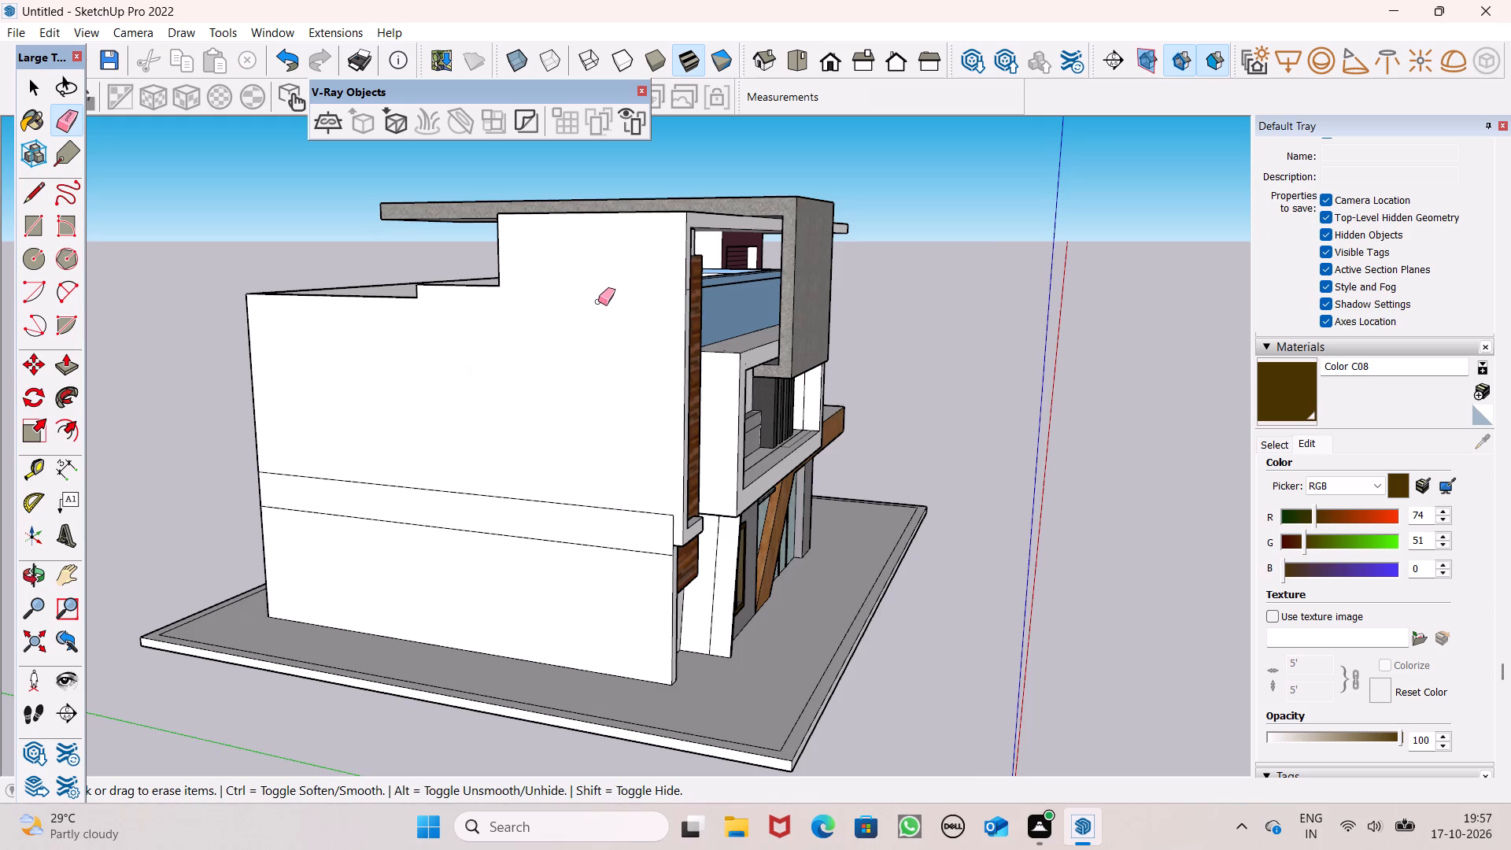
scroll(619, 290, "down", 4)
left_click_drag(569, 421, 555, 475)
Erase the short leftover edges where the side wall meets the white bracket below the upper wood cladding.
scroll(653, 459, "up", 2)
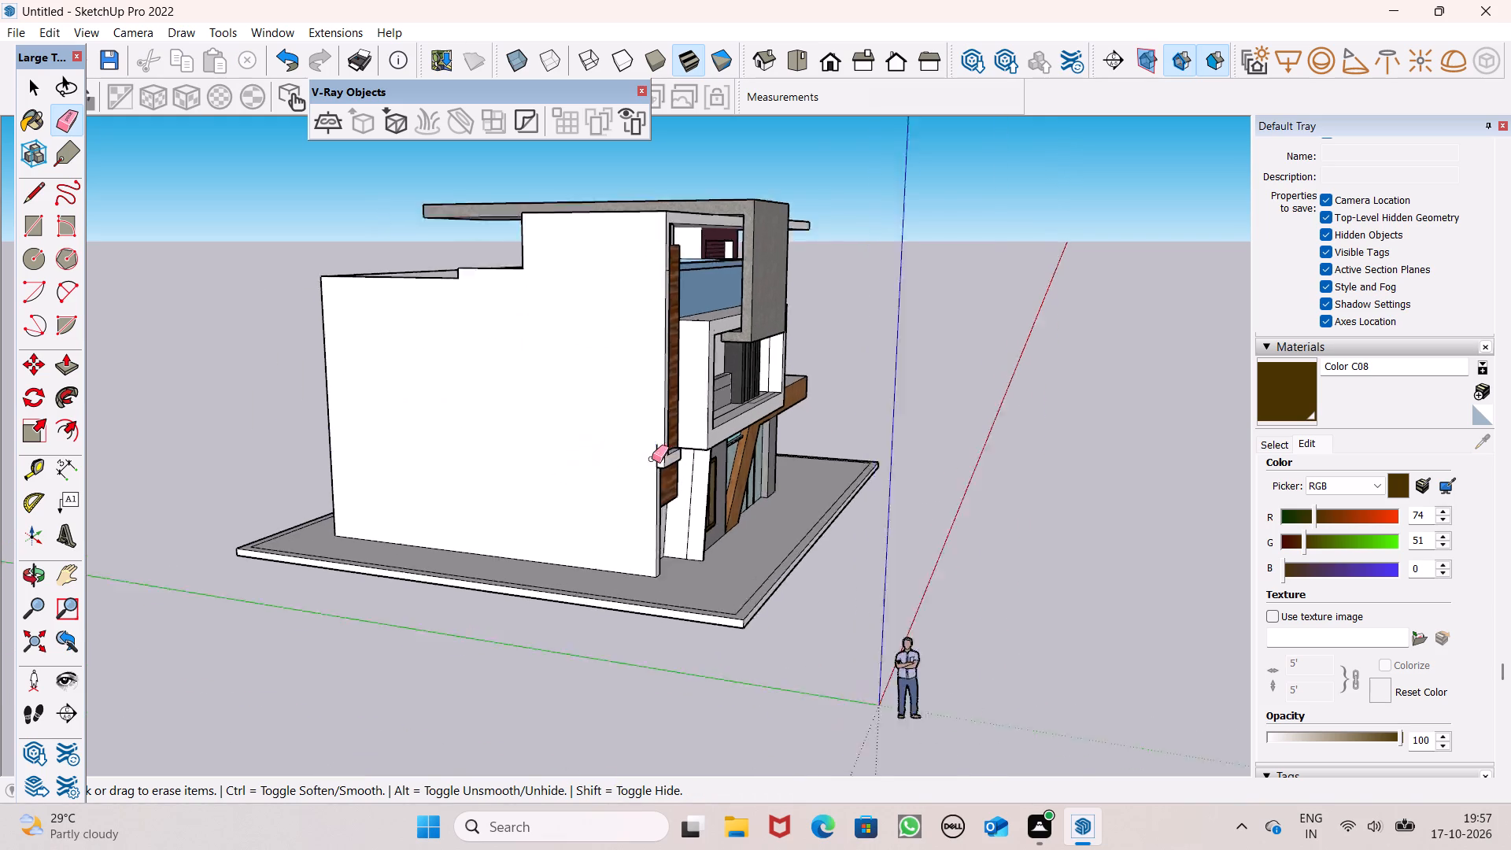
scroll(652, 459, "up", 9)
left_click(663, 463)
left_click_drag(674, 457, 671, 457)
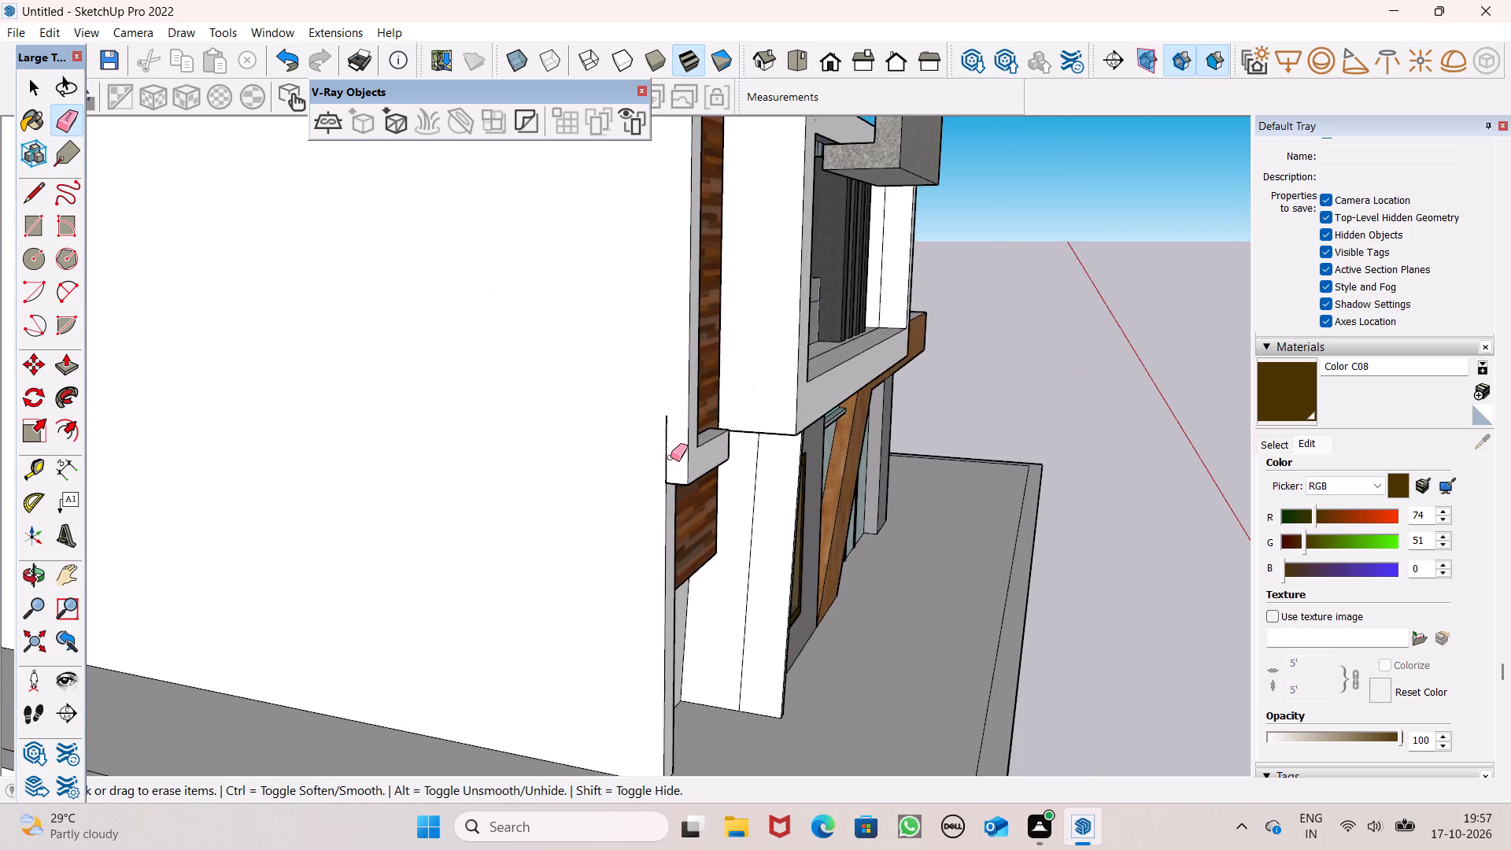
left_click_drag(671, 457, 661, 456)
Erase the dividing edge on the side of the slanted white pier beside the ground-floor window.
scroll(614, 294, "down", 5)
scroll(686, 349, "down", 4)
scroll(700, 436, "up", 4)
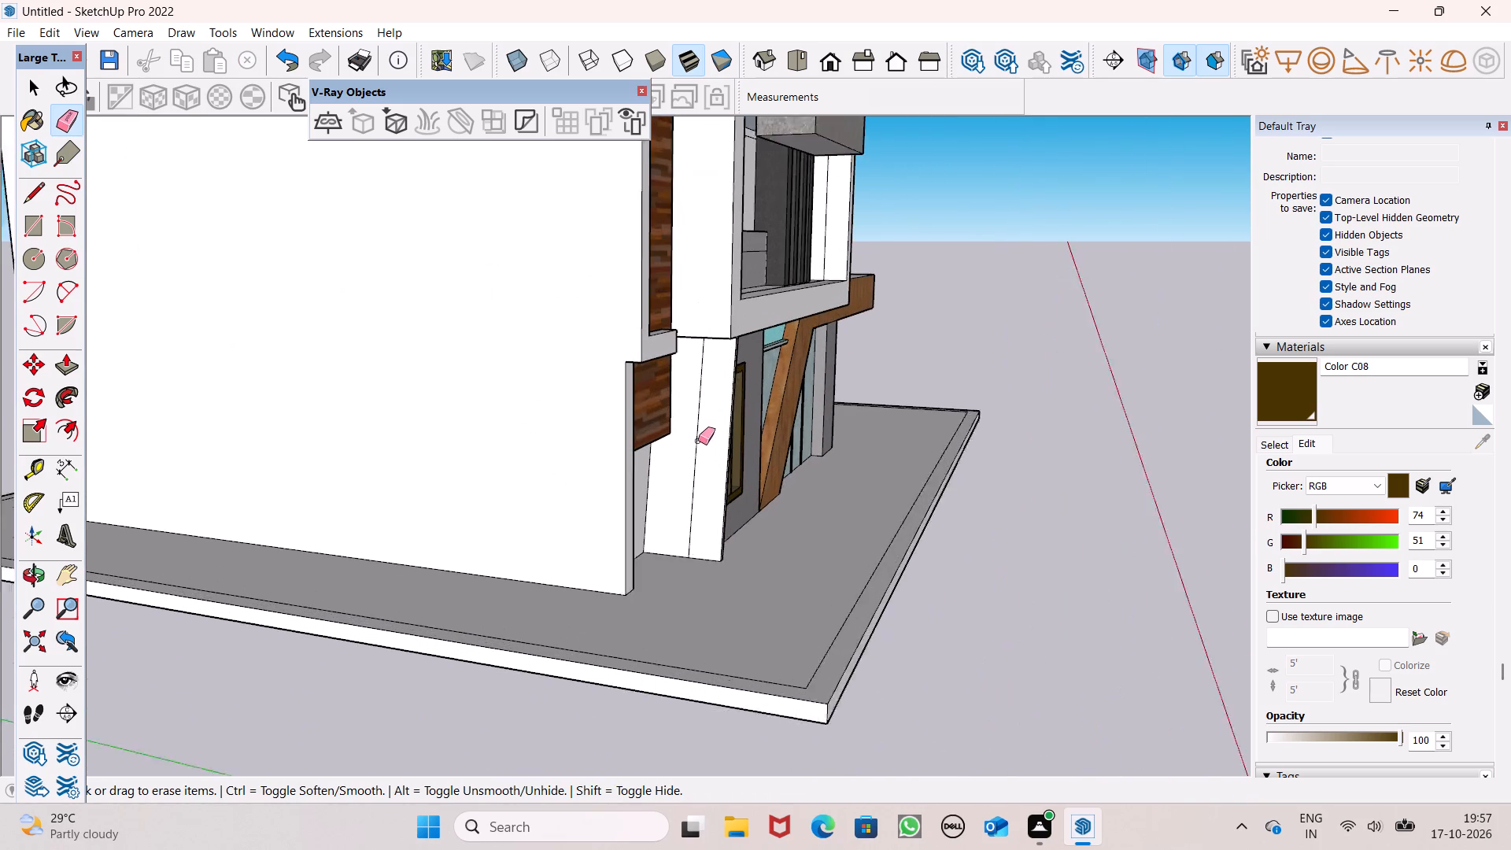
scroll(698, 441, "up", 2)
left_click_drag(694, 442, 707, 442)
left_click_drag(707, 442, 700, 445)
scroll(686, 247, "down", 6)
scroll(803, 326, "down", 4)
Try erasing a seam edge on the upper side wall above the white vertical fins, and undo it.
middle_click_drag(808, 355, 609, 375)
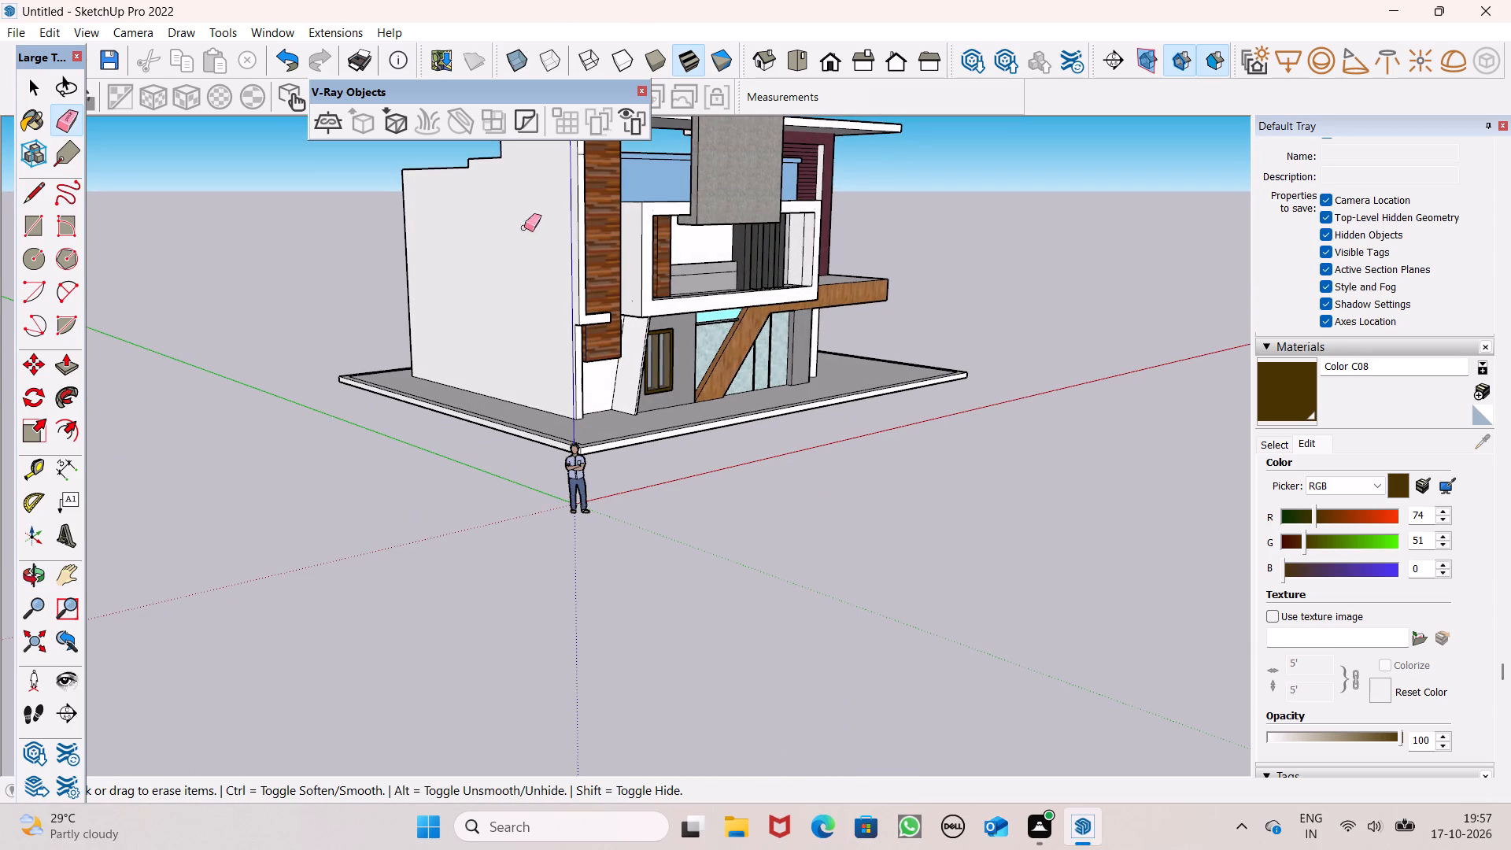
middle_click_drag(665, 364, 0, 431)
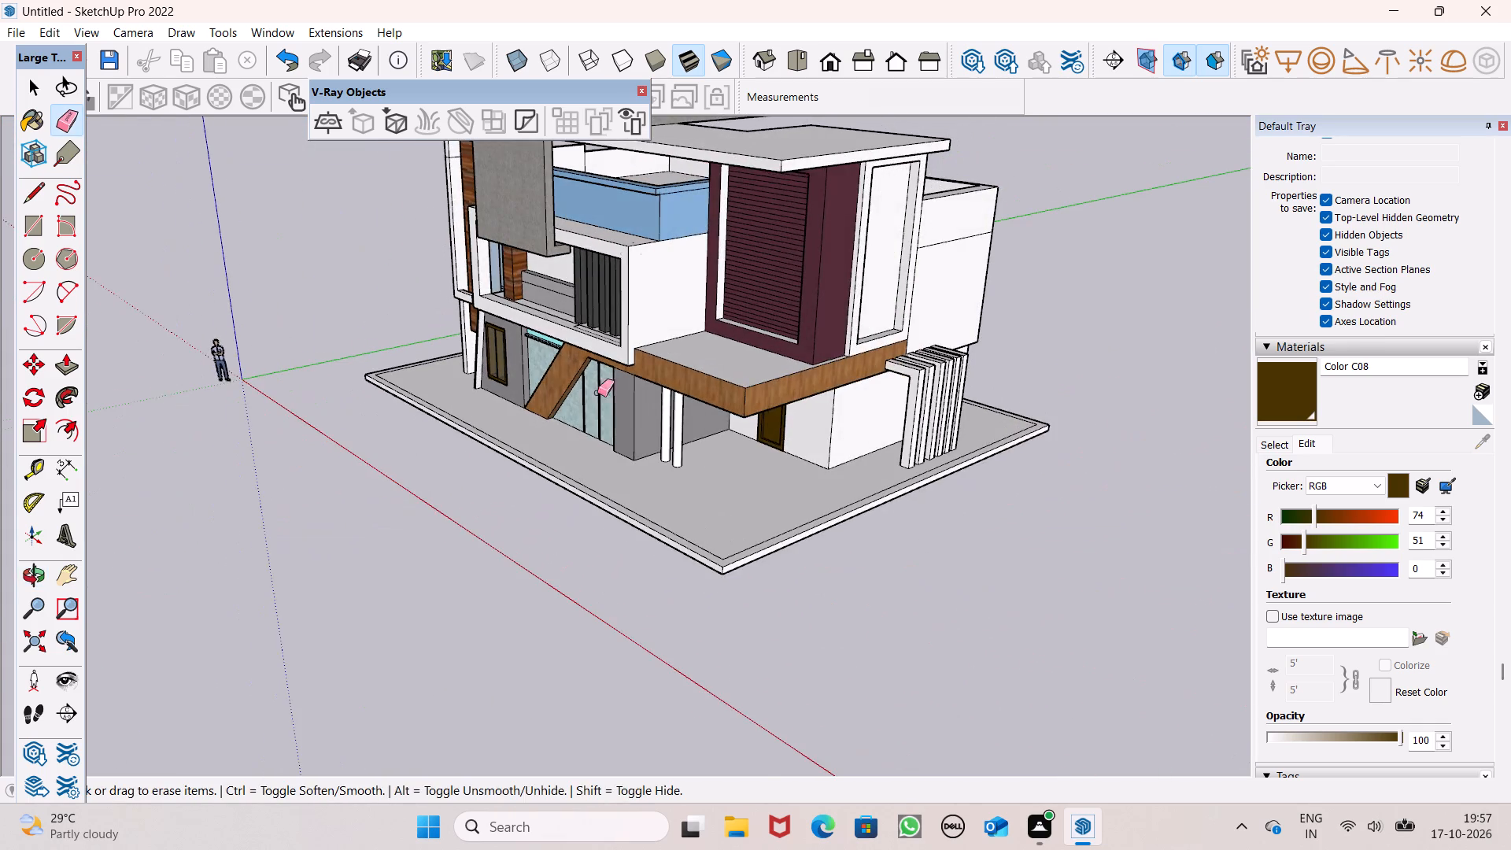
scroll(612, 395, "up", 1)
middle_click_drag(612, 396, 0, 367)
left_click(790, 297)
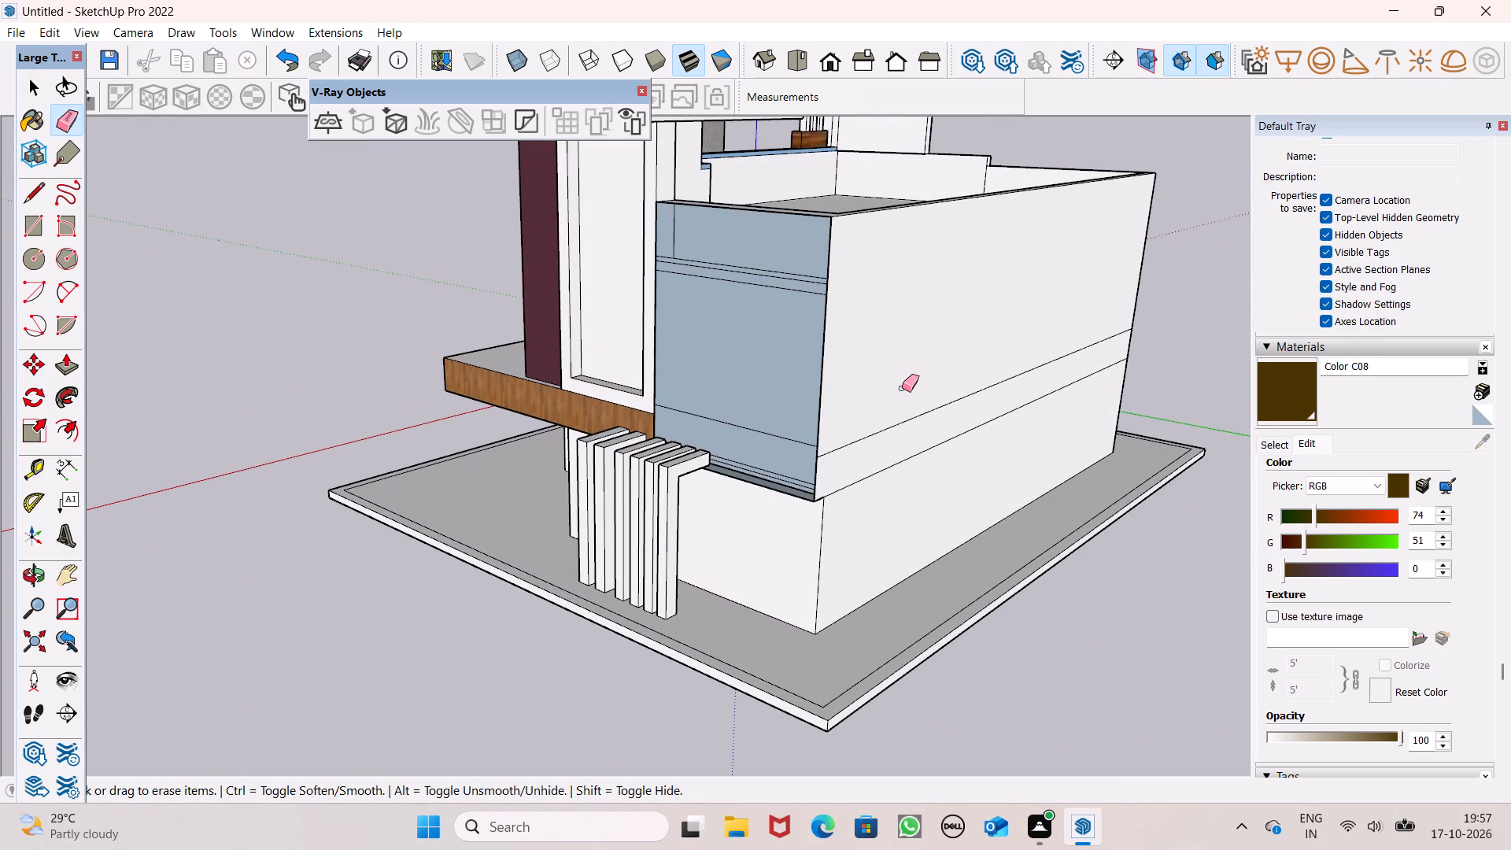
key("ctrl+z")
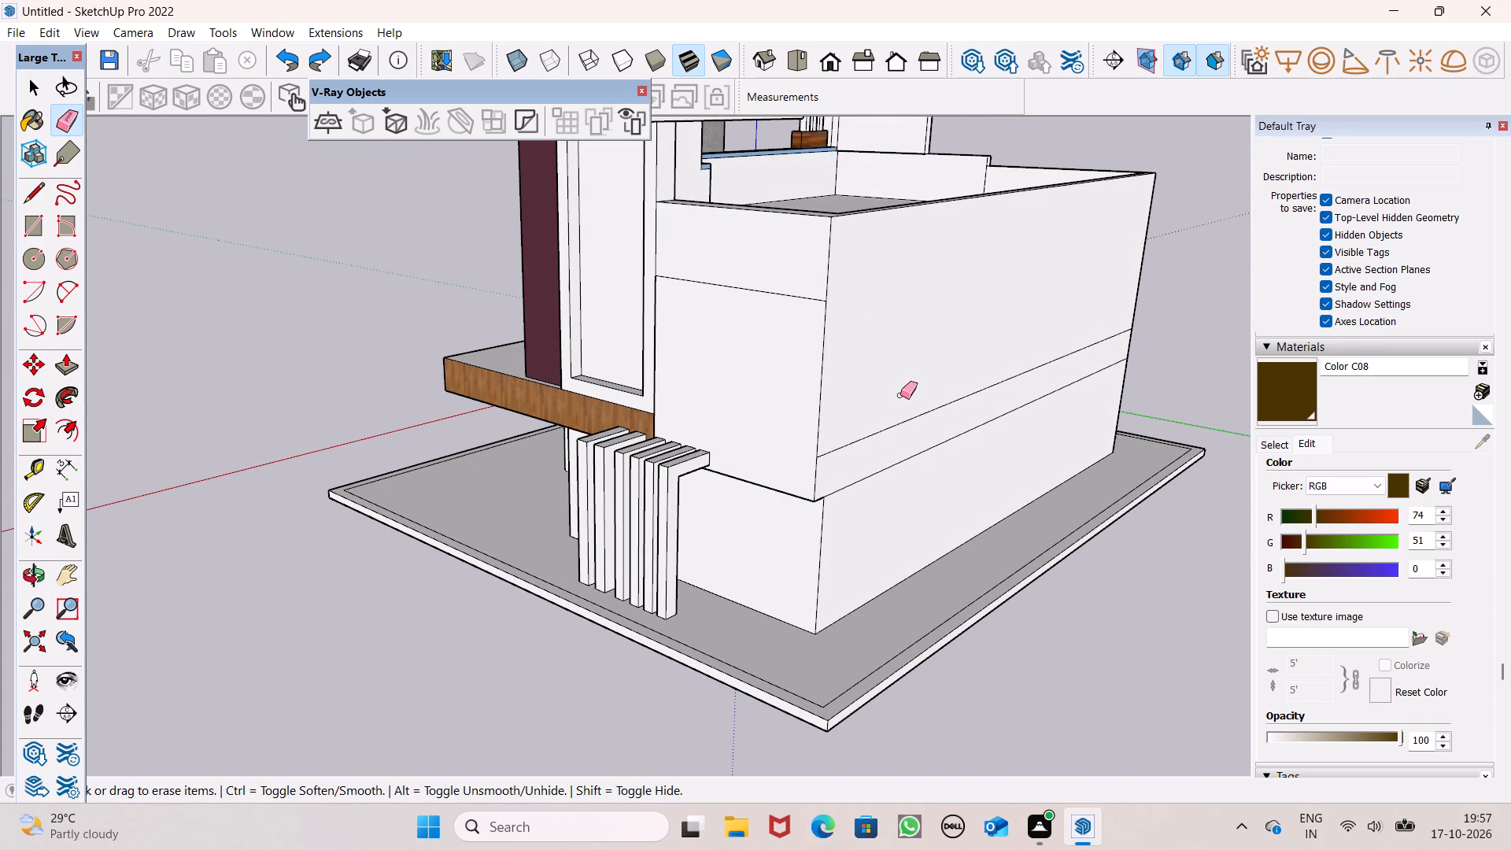
Erase the two horizontal seam edges running across the white rear wall.
left_click_drag(900, 397, 899, 422)
left_click_drag(904, 438, 914, 467)
Examine the rear and side walls and the small step in the roof-terrace parapet.
scroll(919, 436, "down", 2)
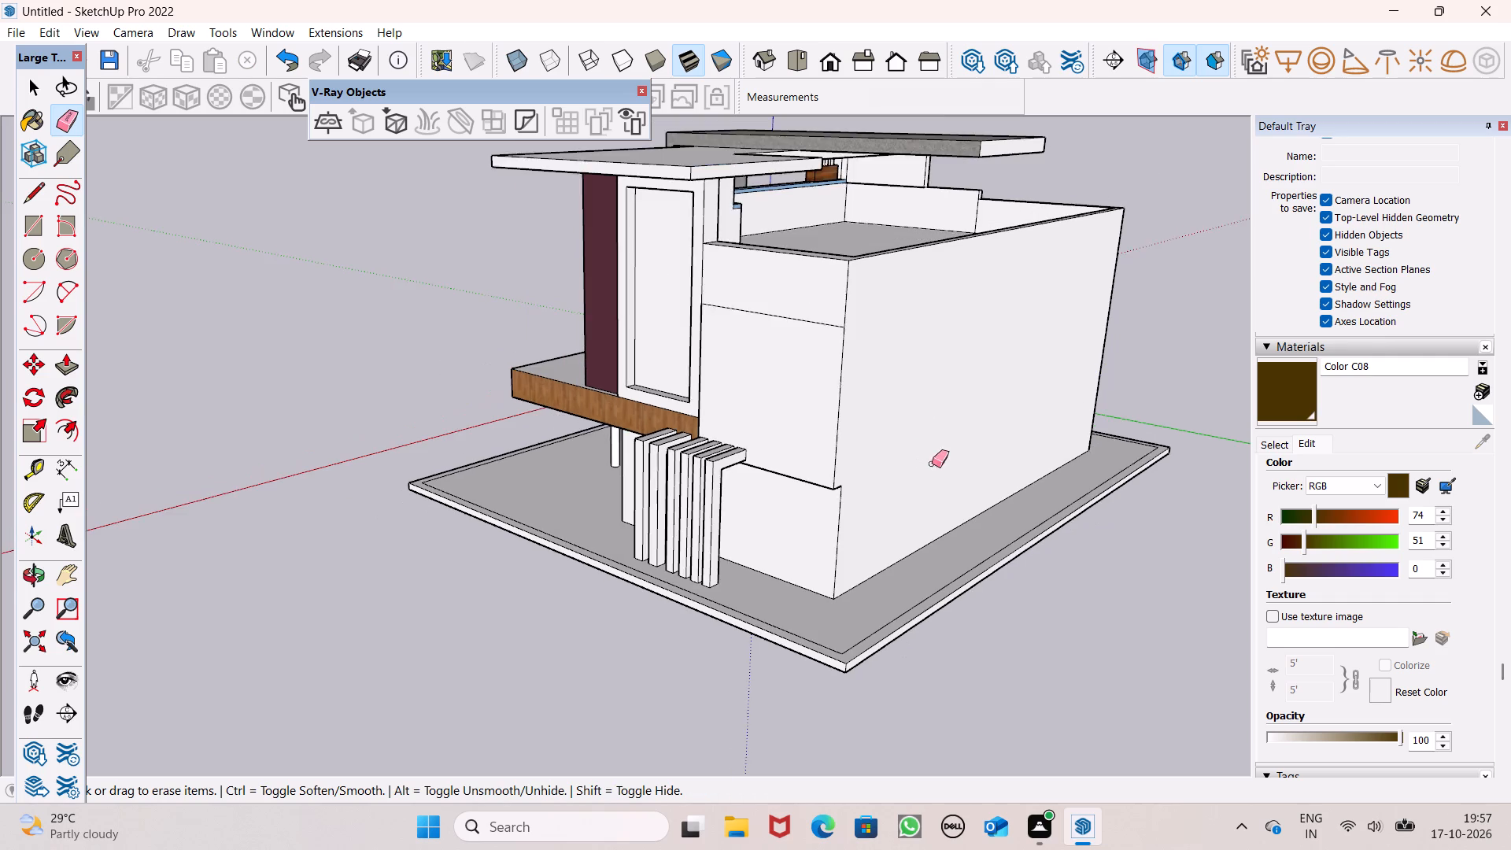
middle_click_drag(932, 464, 786, 403)
scroll(785, 374, "down", 3)
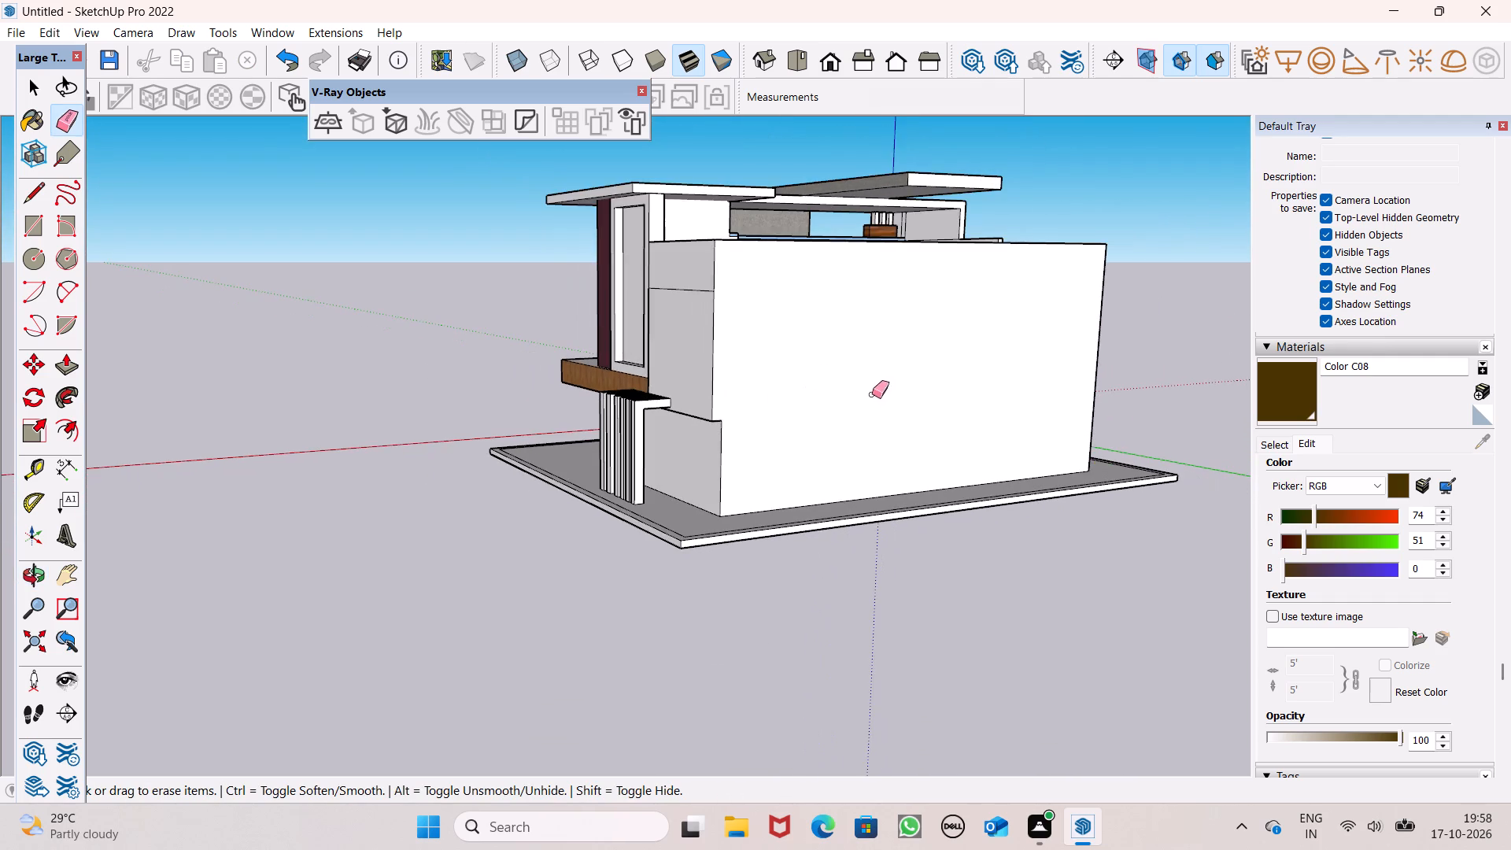
middle_click_drag(870, 395, 309, 431)
scroll(795, 322, "down", 2)
middle_click_drag(937, 364, 700, 353)
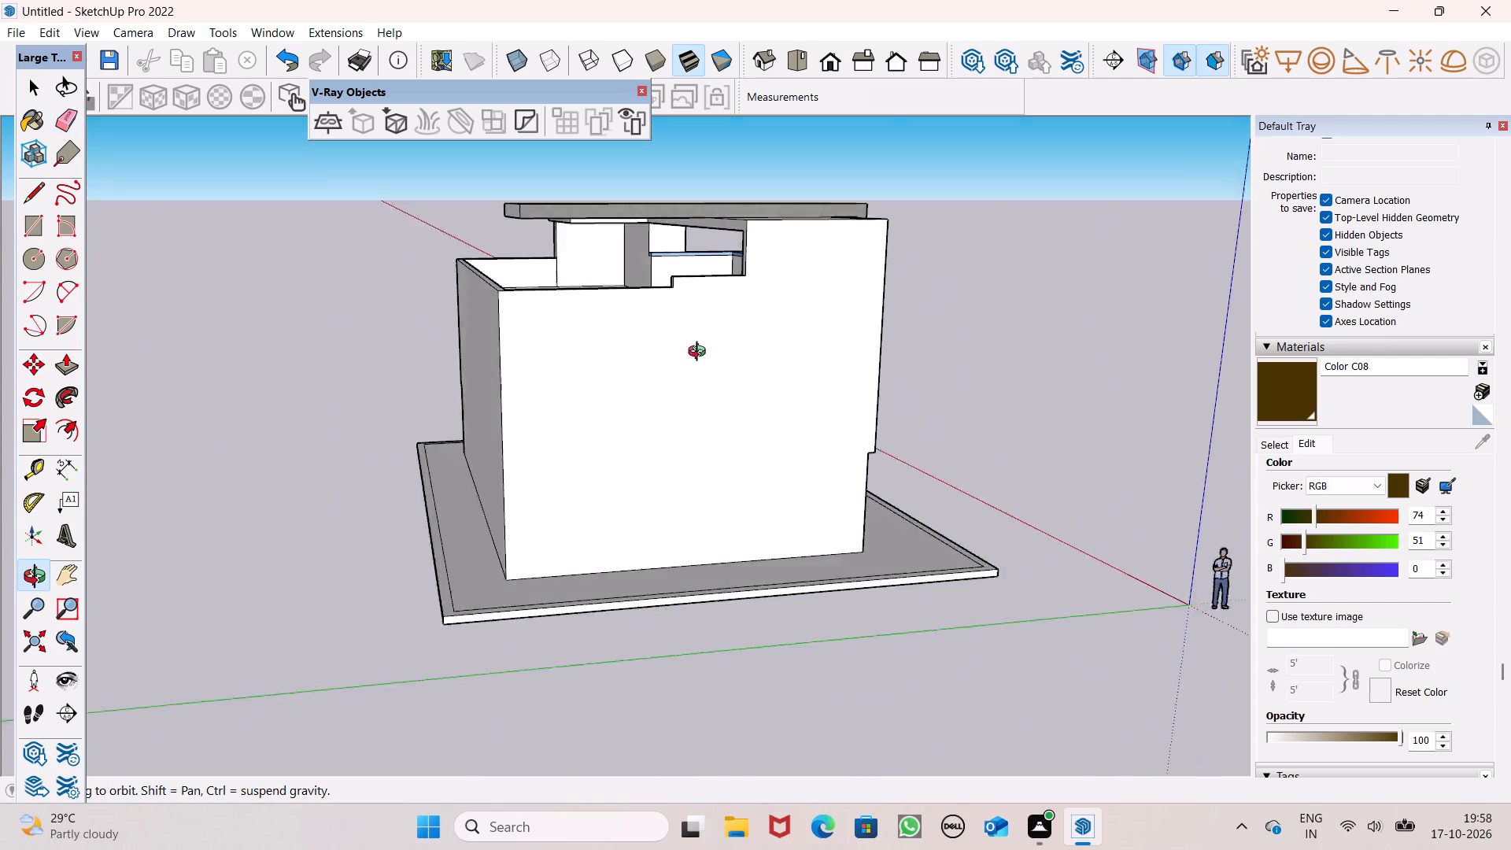
middle_click_drag(700, 353, 434, 351)
middle_click_drag(528, 377, 789, 336)
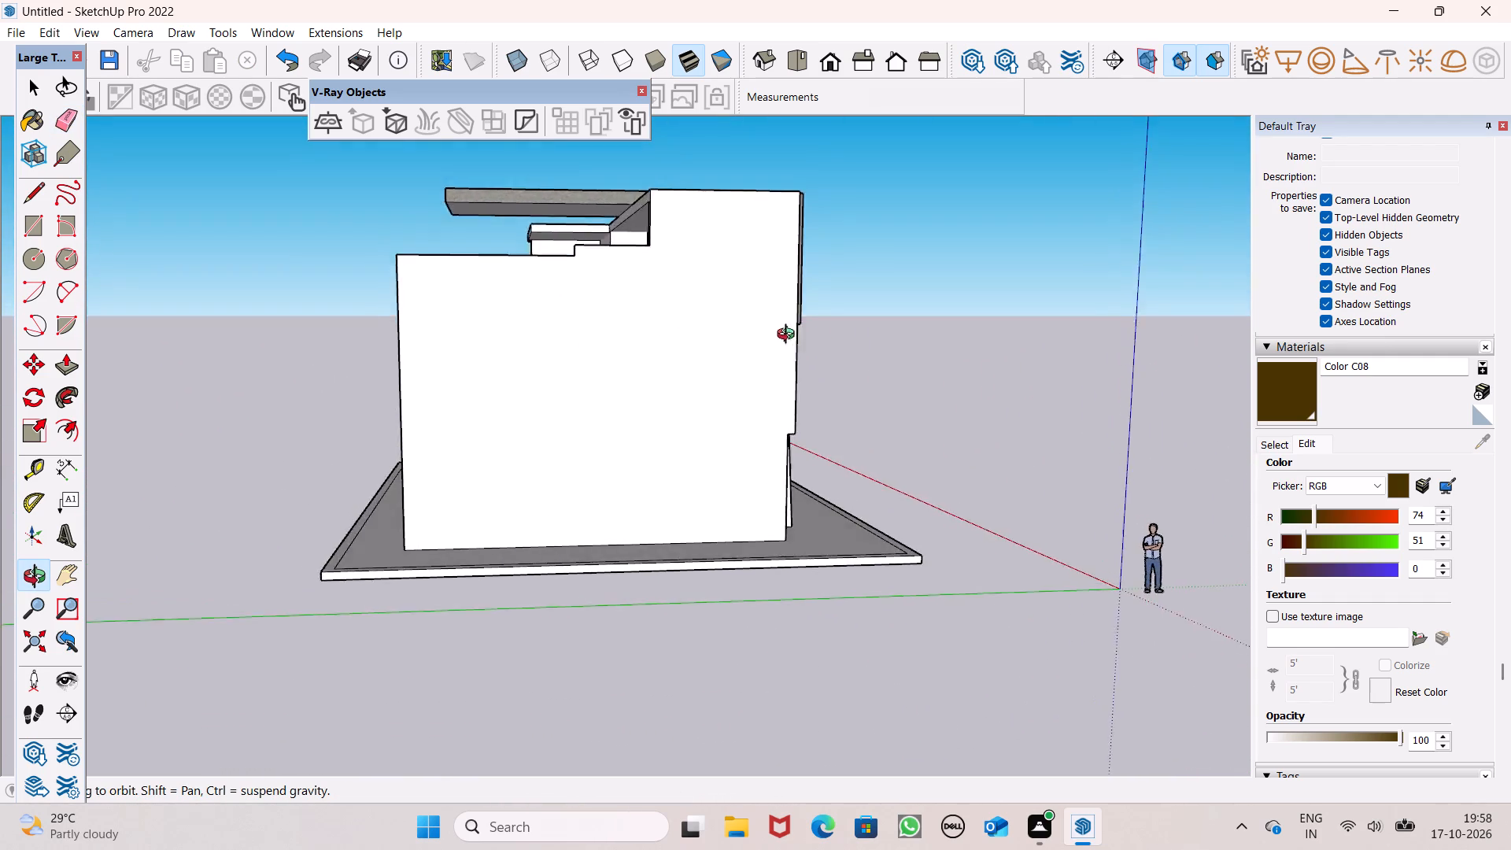
middle_click_drag(789, 336, 1063, 390)
scroll(765, 279, "up", 2)
middle_click(763, 278)
scroll(759, 278, "up", 1)
middle_click_drag(757, 278, 756, 297)
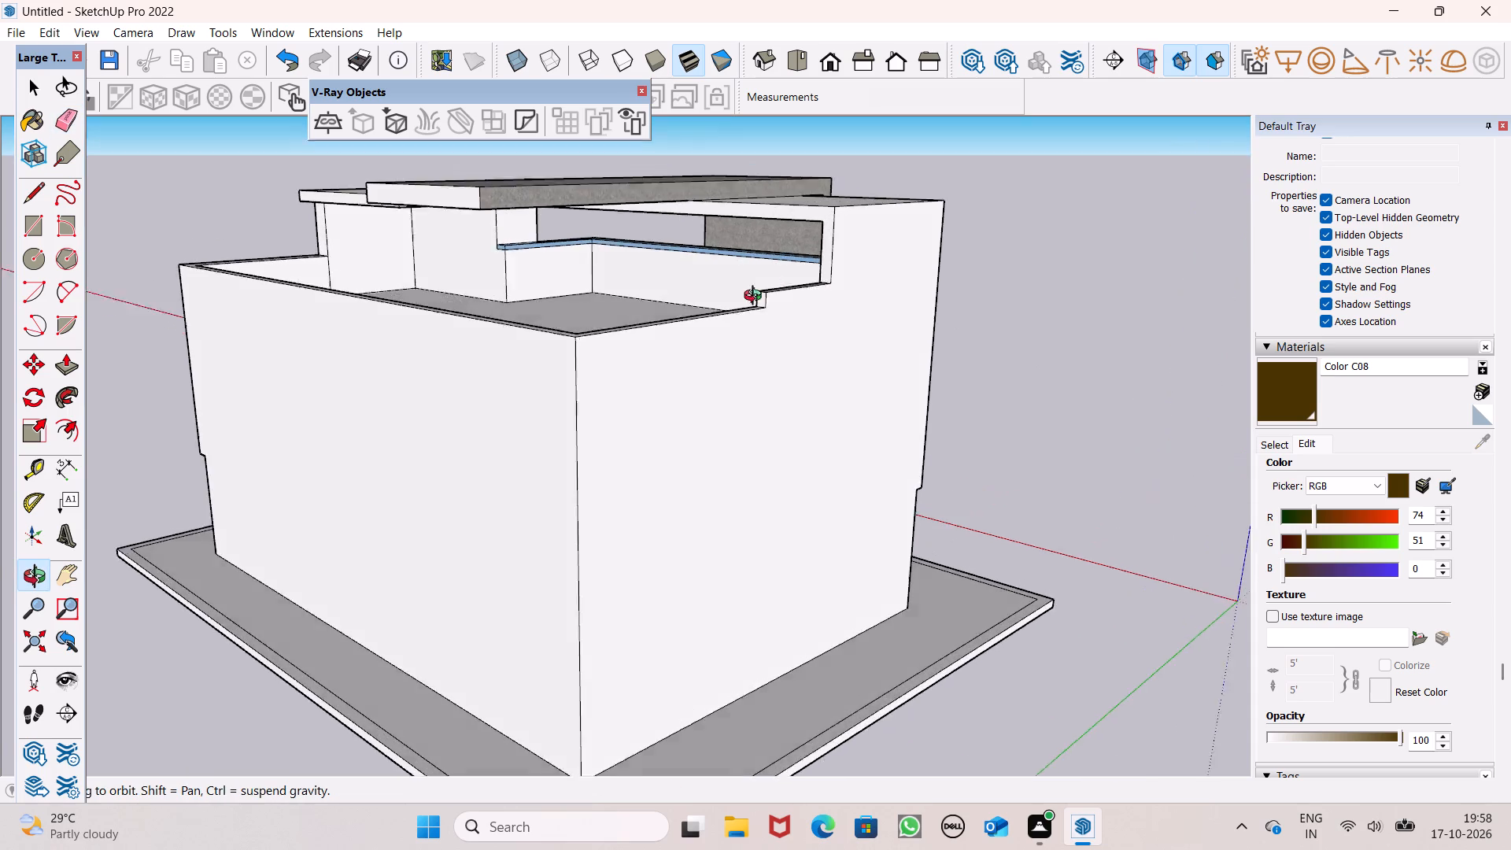
middle_click_drag(756, 297, 844, 394)
scroll(846, 392, "up", 5)
middle_click(863, 403)
middle_click_drag(896, 419, 991, 523)
scroll(981, 552, "up", 6)
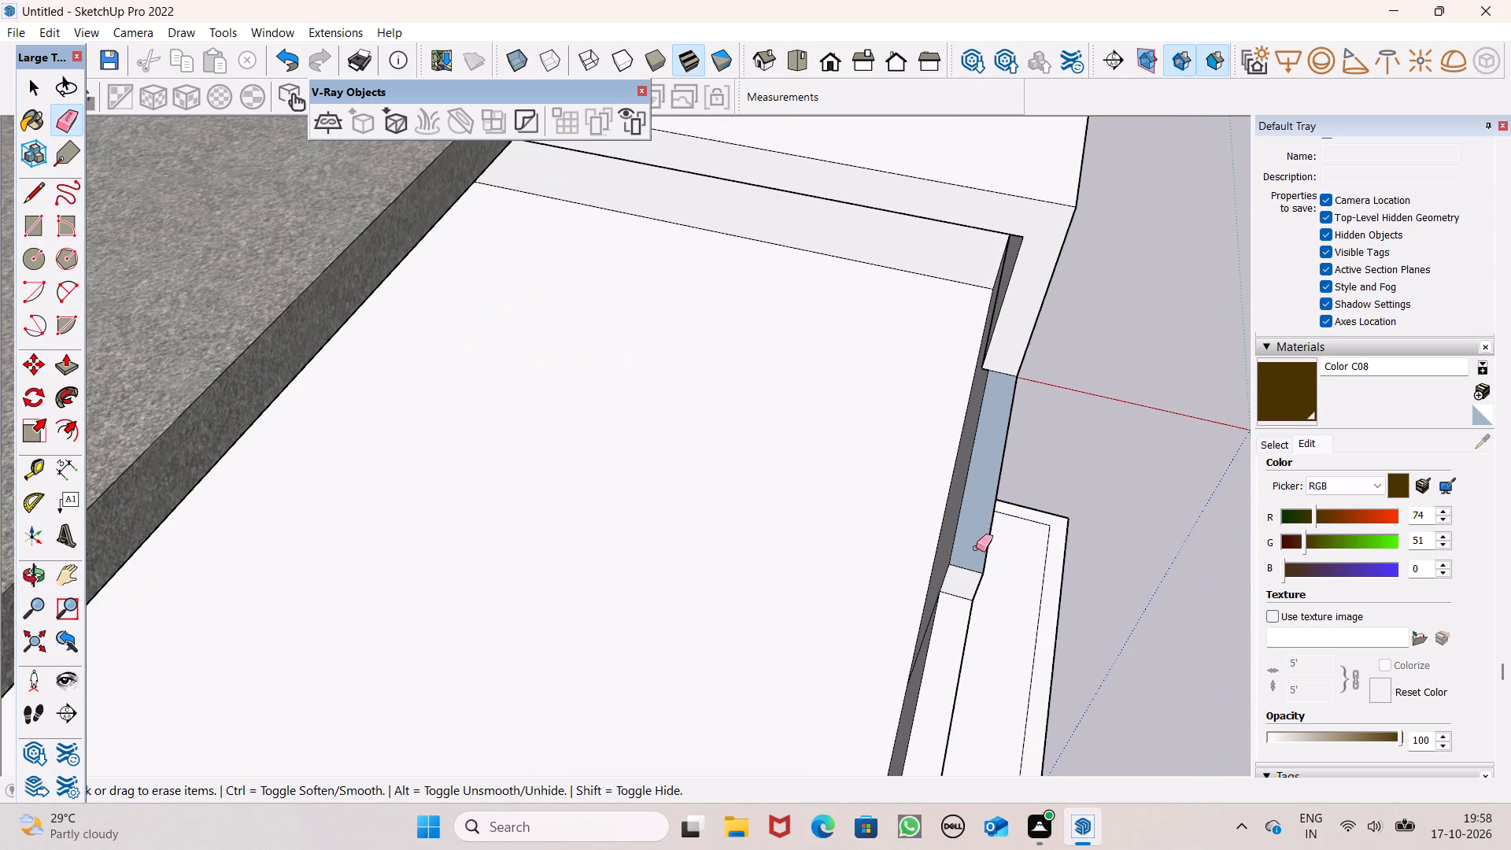
Push the raised step on the roof-terrace parapet down 1', level with the adjoining lower parapet top.
middle_click_drag(928, 504, 807, 311)
scroll(801, 311, "up", 1)
scroll(847, 340, "down", 12)
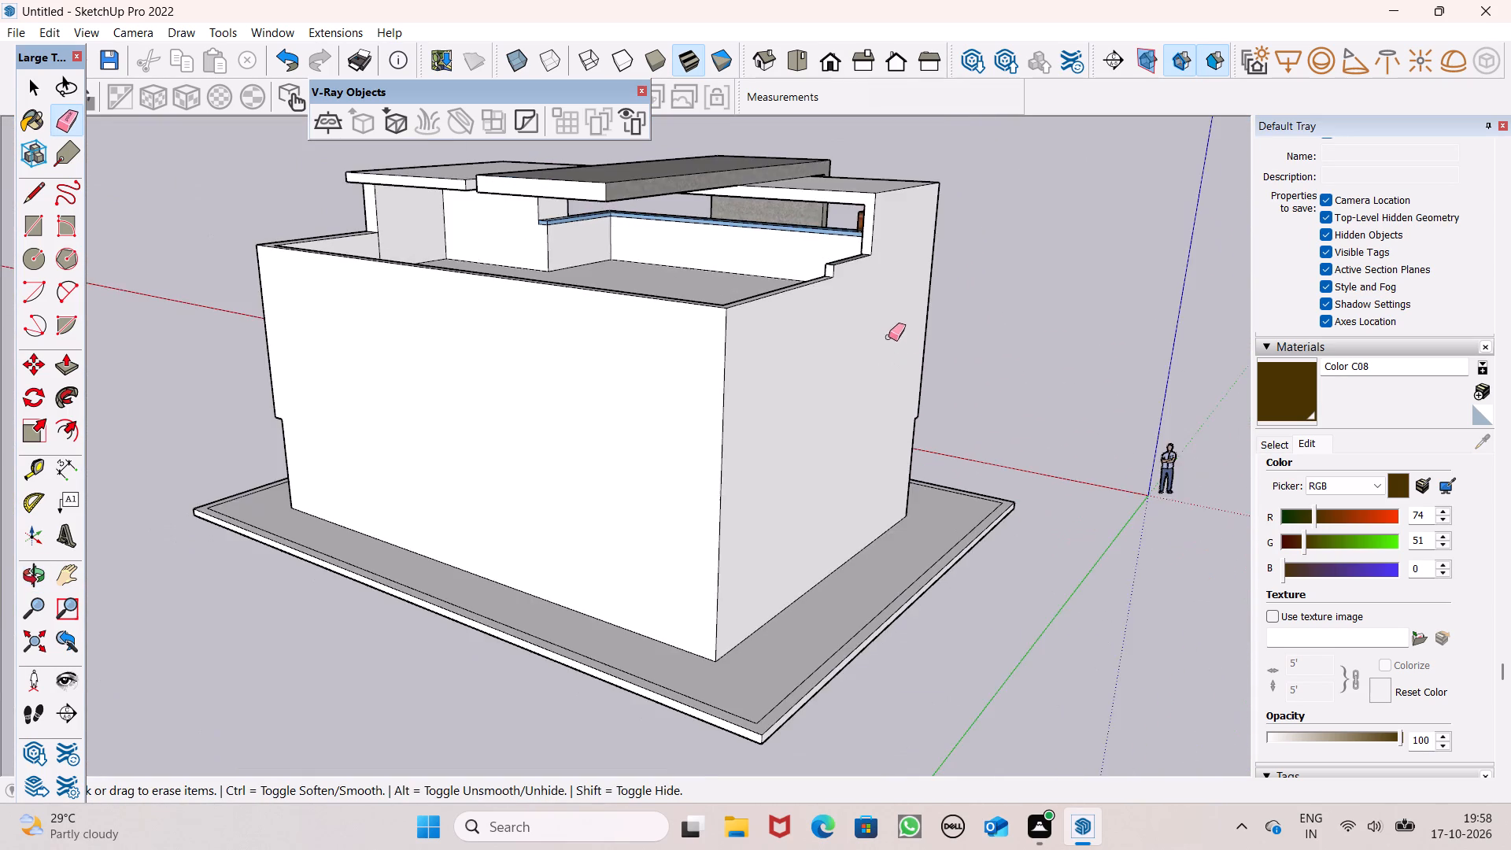
middle_click_drag(888, 337, 834, 380)
scroll(795, 343, "up", 5)
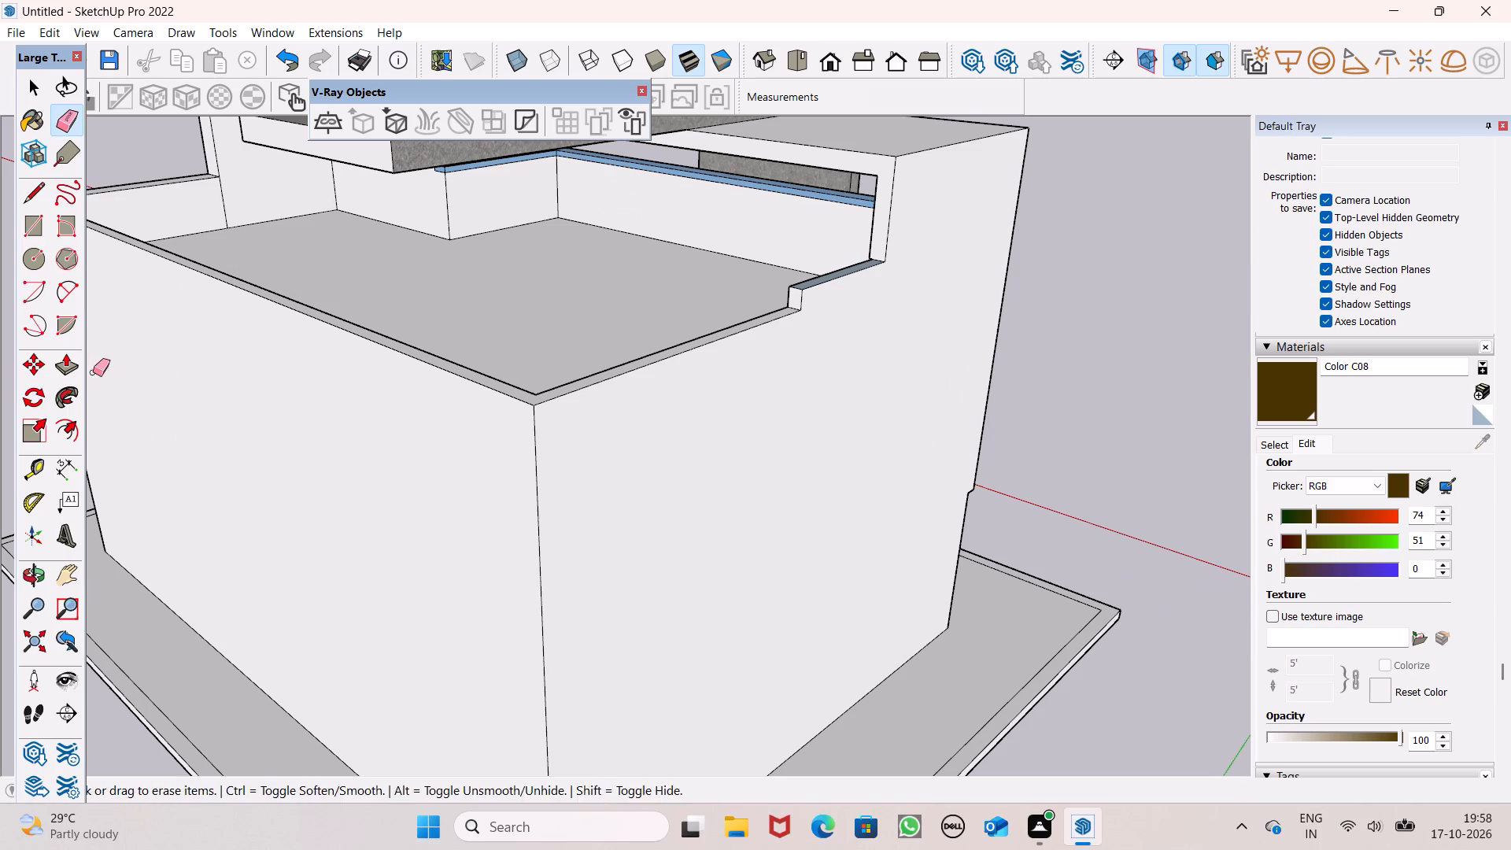
left_click(72, 368)
scroll(797, 286, "up", 4)
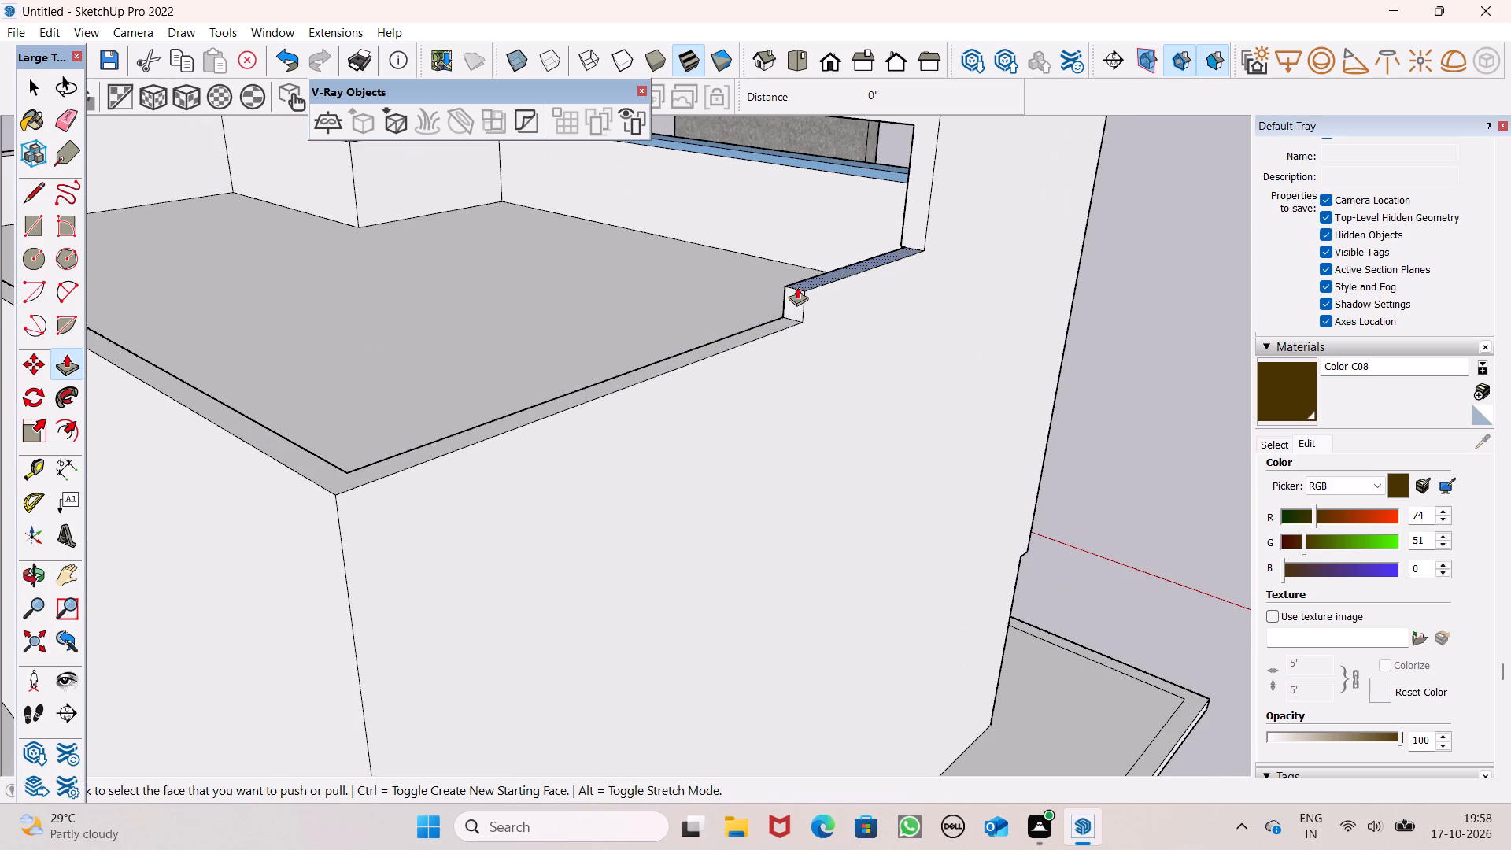
left_click_drag(800, 283, 774, 322)
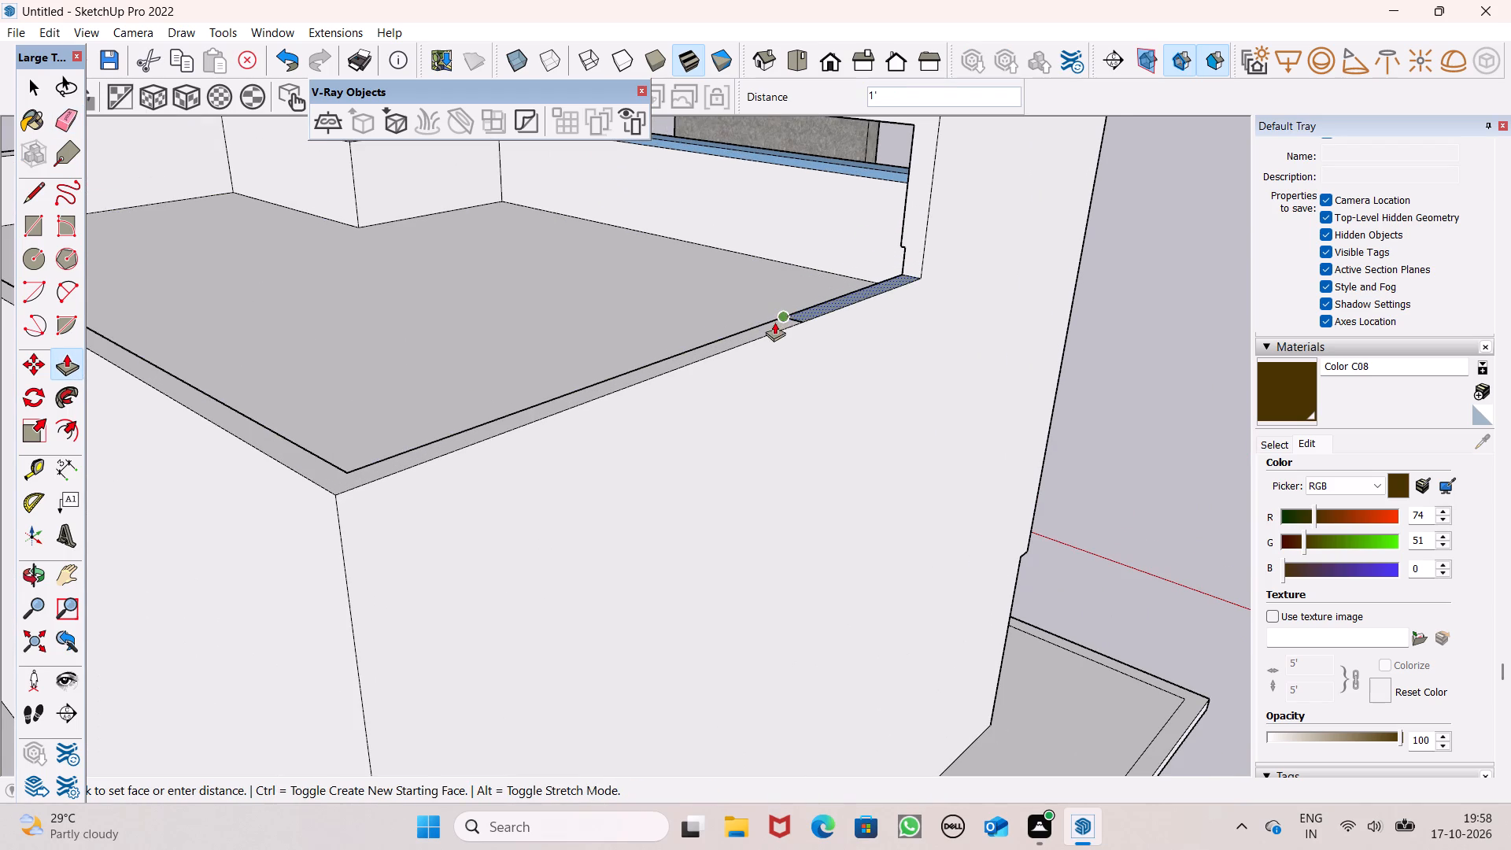
left_click_drag(774, 322, 773, 321)
Erase the leftover seam across the levelled parapet top and the slanted stray edge on the parapet's inner face.
middle_click_drag(898, 284, 922, 316)
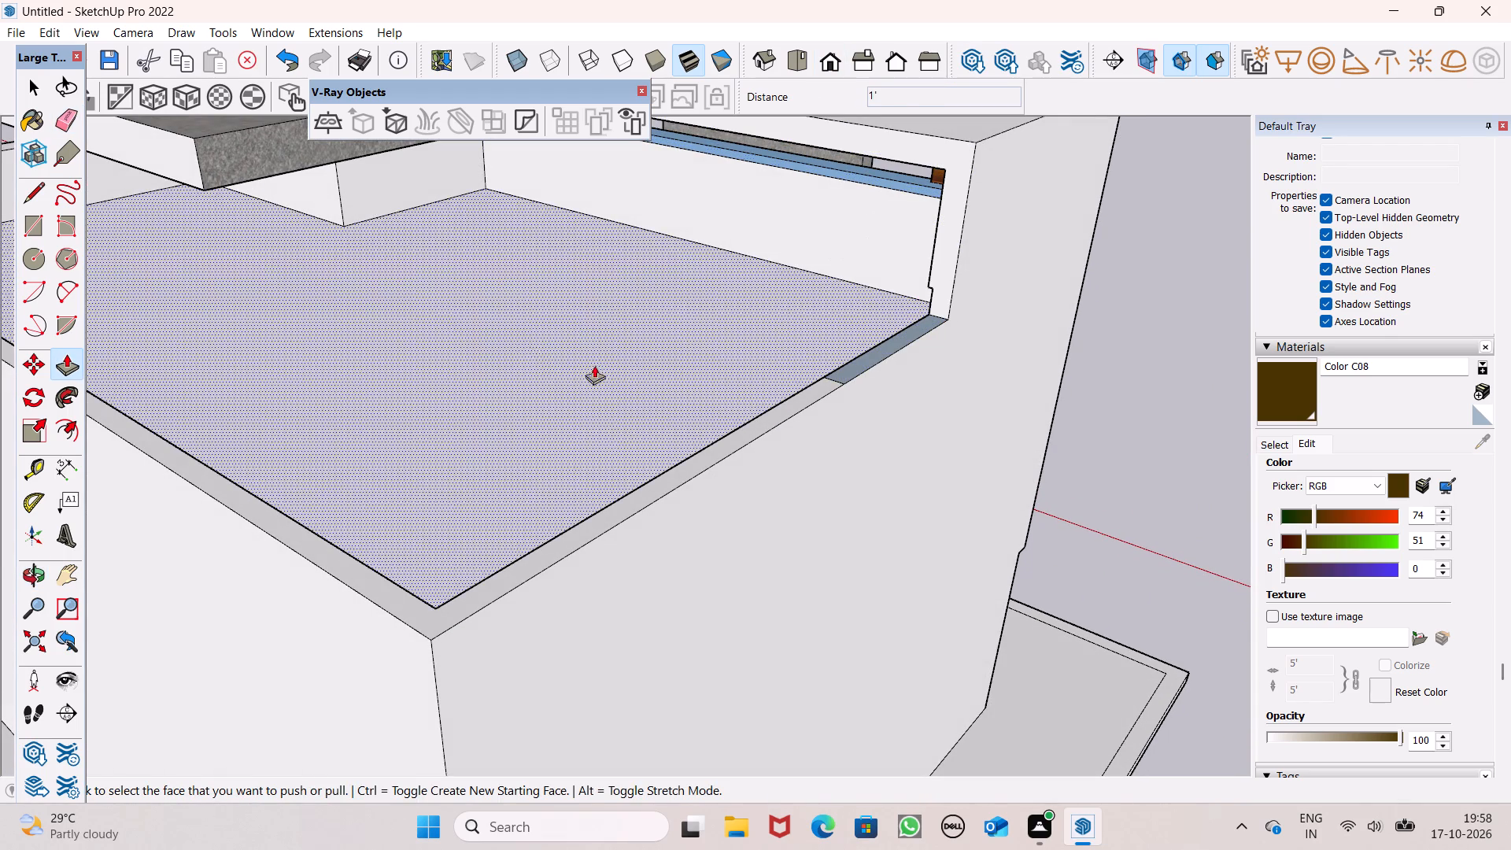
left_click(68, 120)
middle_click_drag(667, 384, 705, 408)
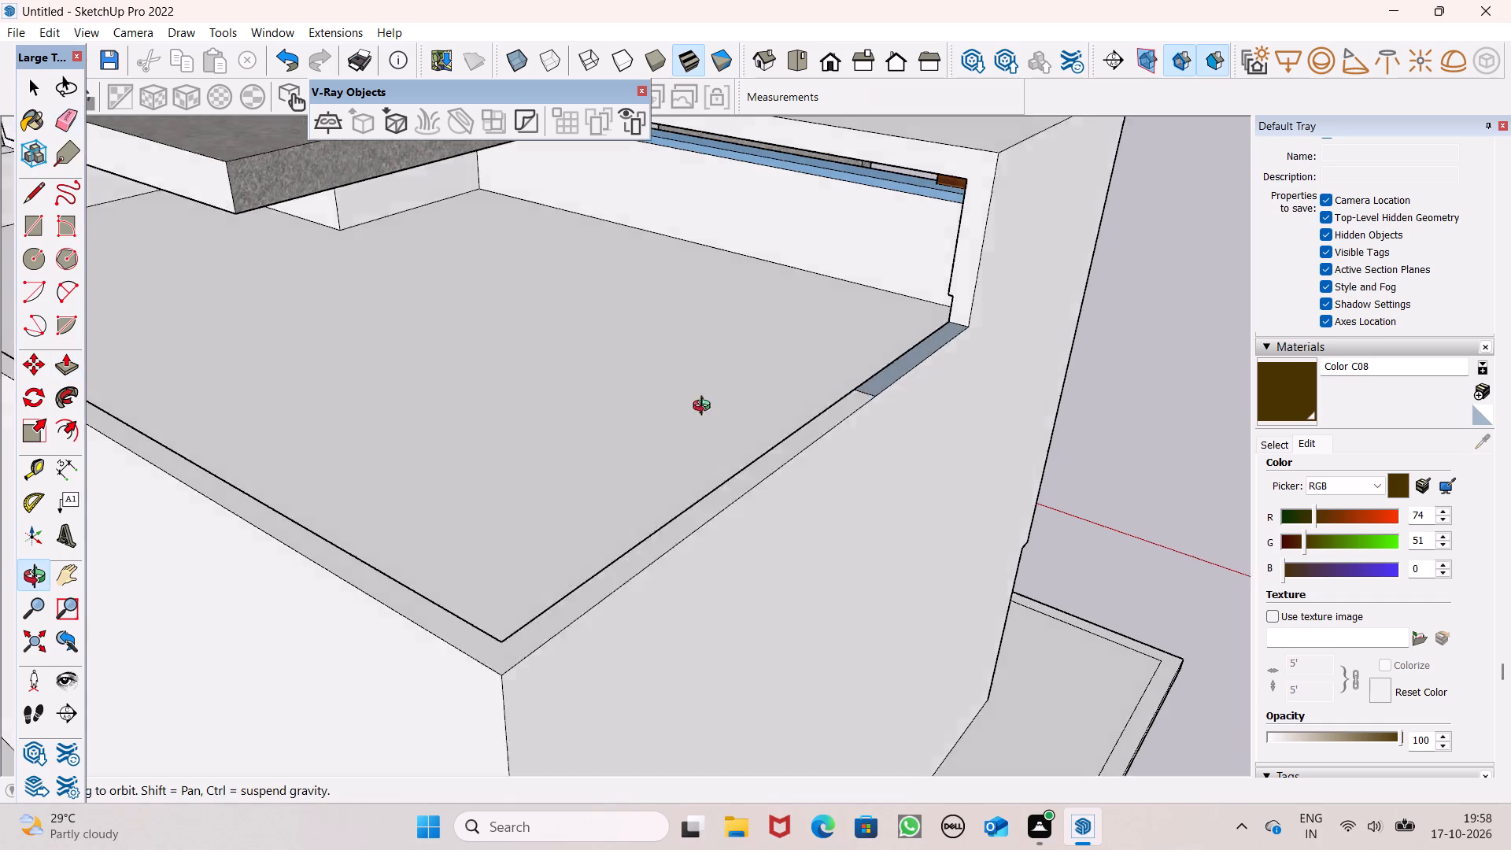
middle_click_drag(705, 408, 826, 494)
scroll(1117, 586, "up", 6)
scroll(1073, 527, "up", 3)
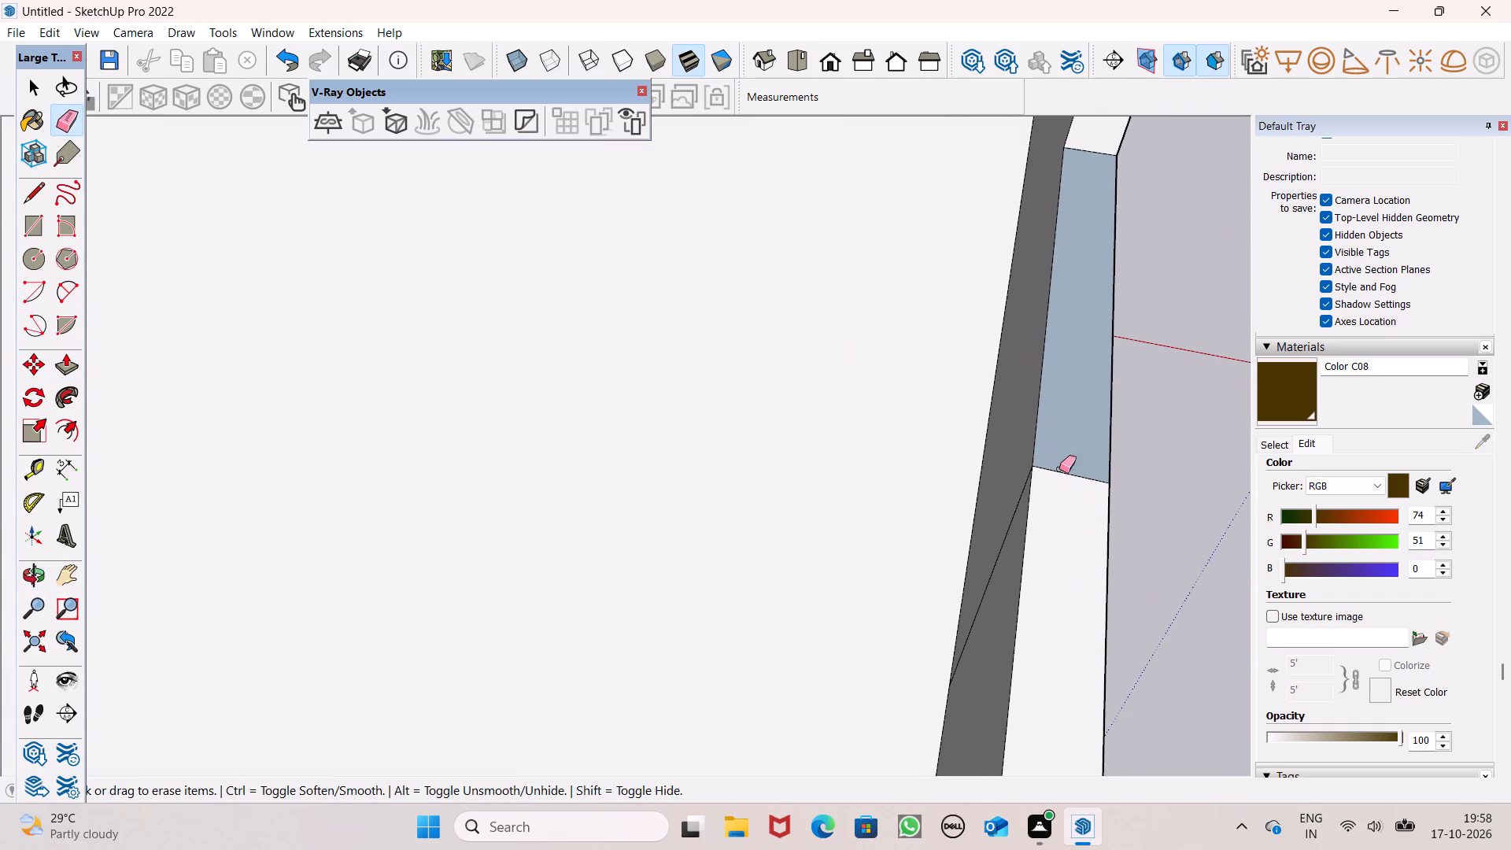
middle_click_drag(1106, 545, 1083, 475)
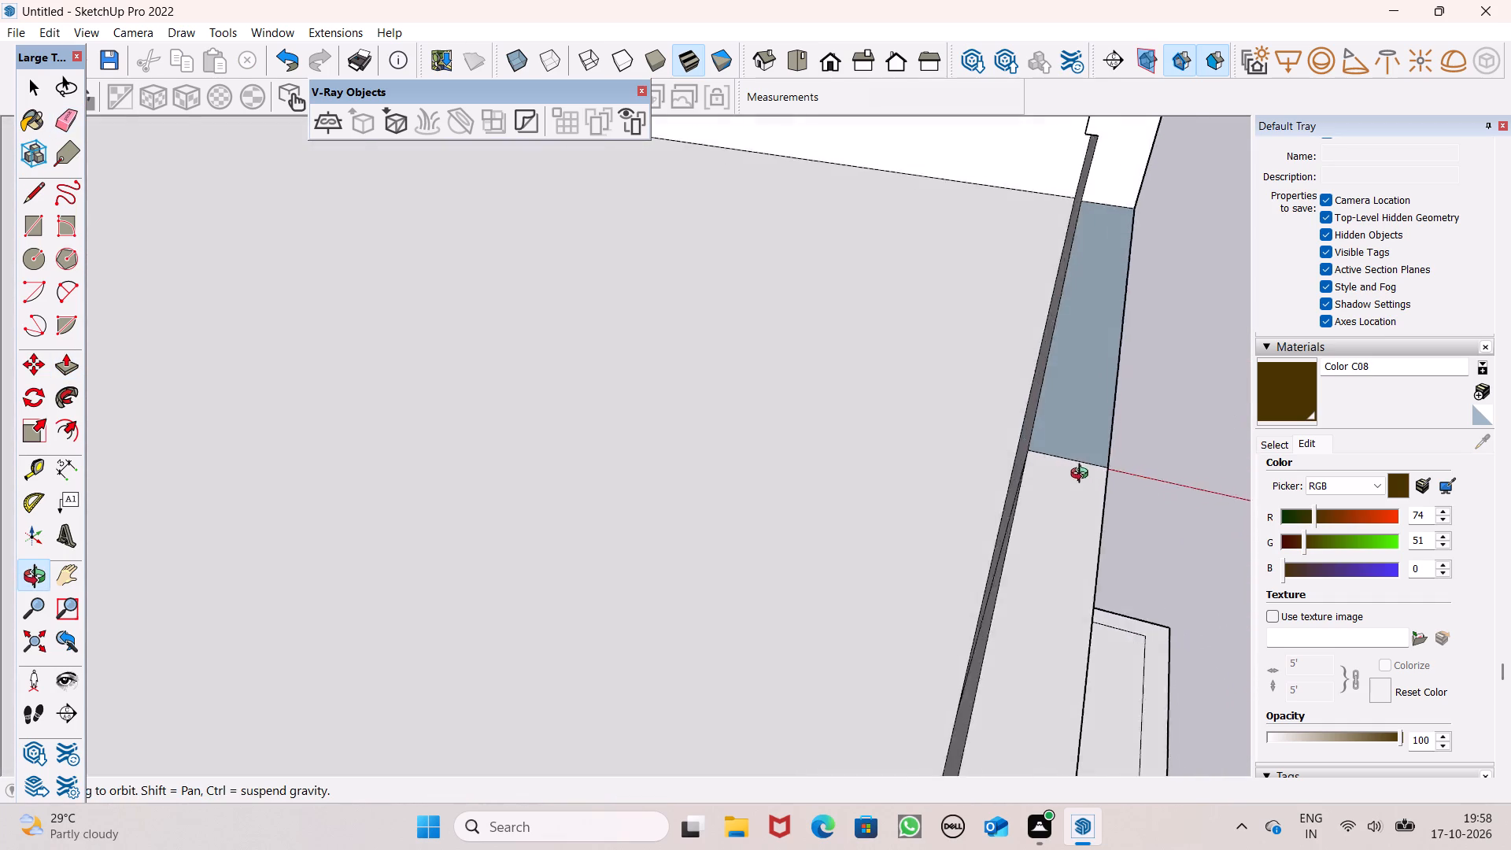
middle_click_drag(1083, 475, 1128, 444)
scroll(1109, 407, "up", 1)
left_click(1074, 405)
scroll(1062, 392, "down", 4)
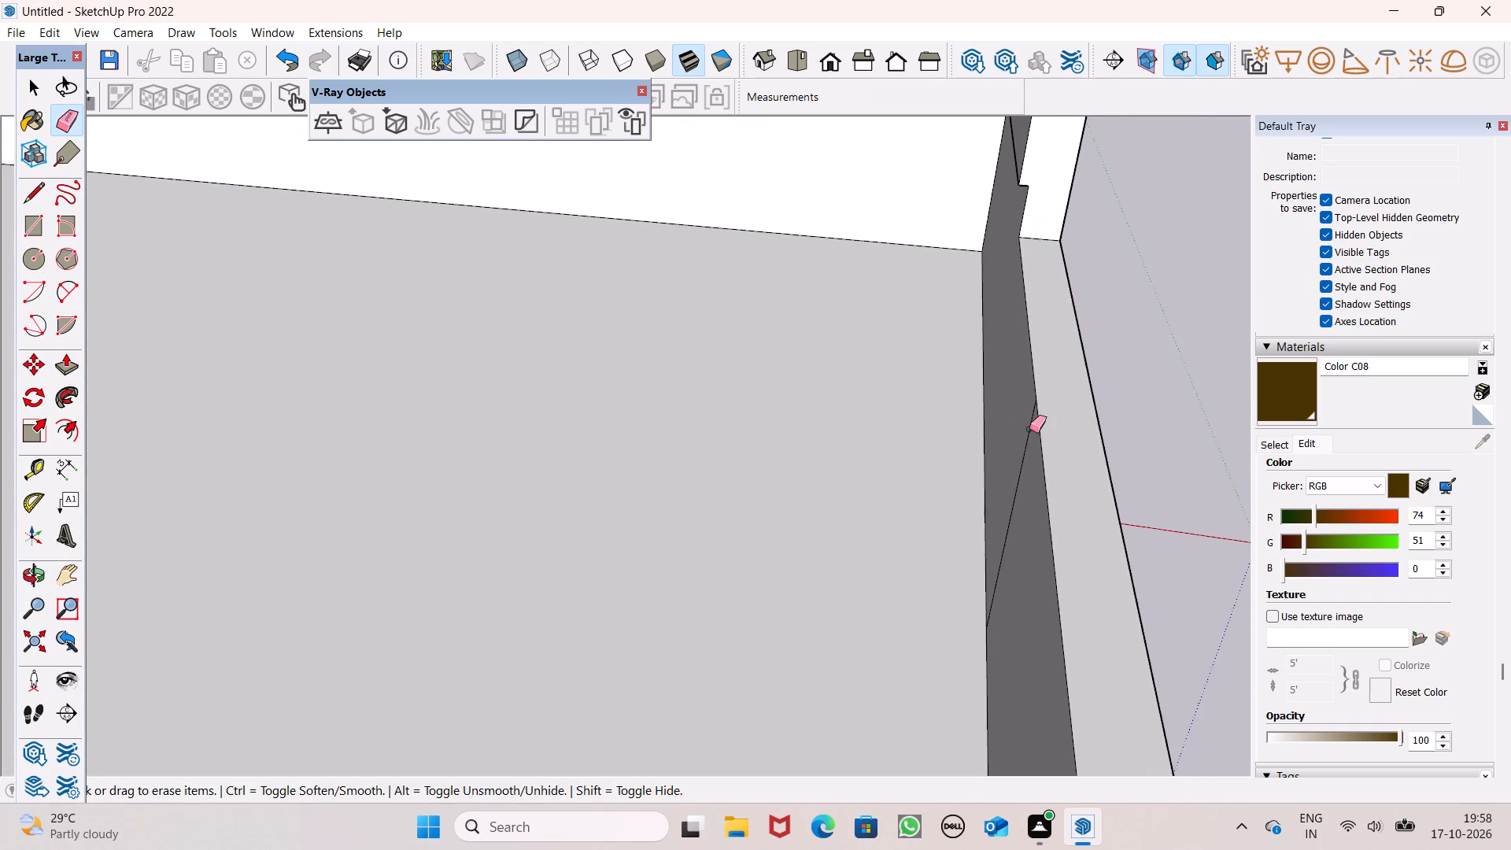
middle_click_drag(1027, 430, 1167, 400)
left_click_drag(1025, 386, 1018, 391)
left_click(1018, 391)
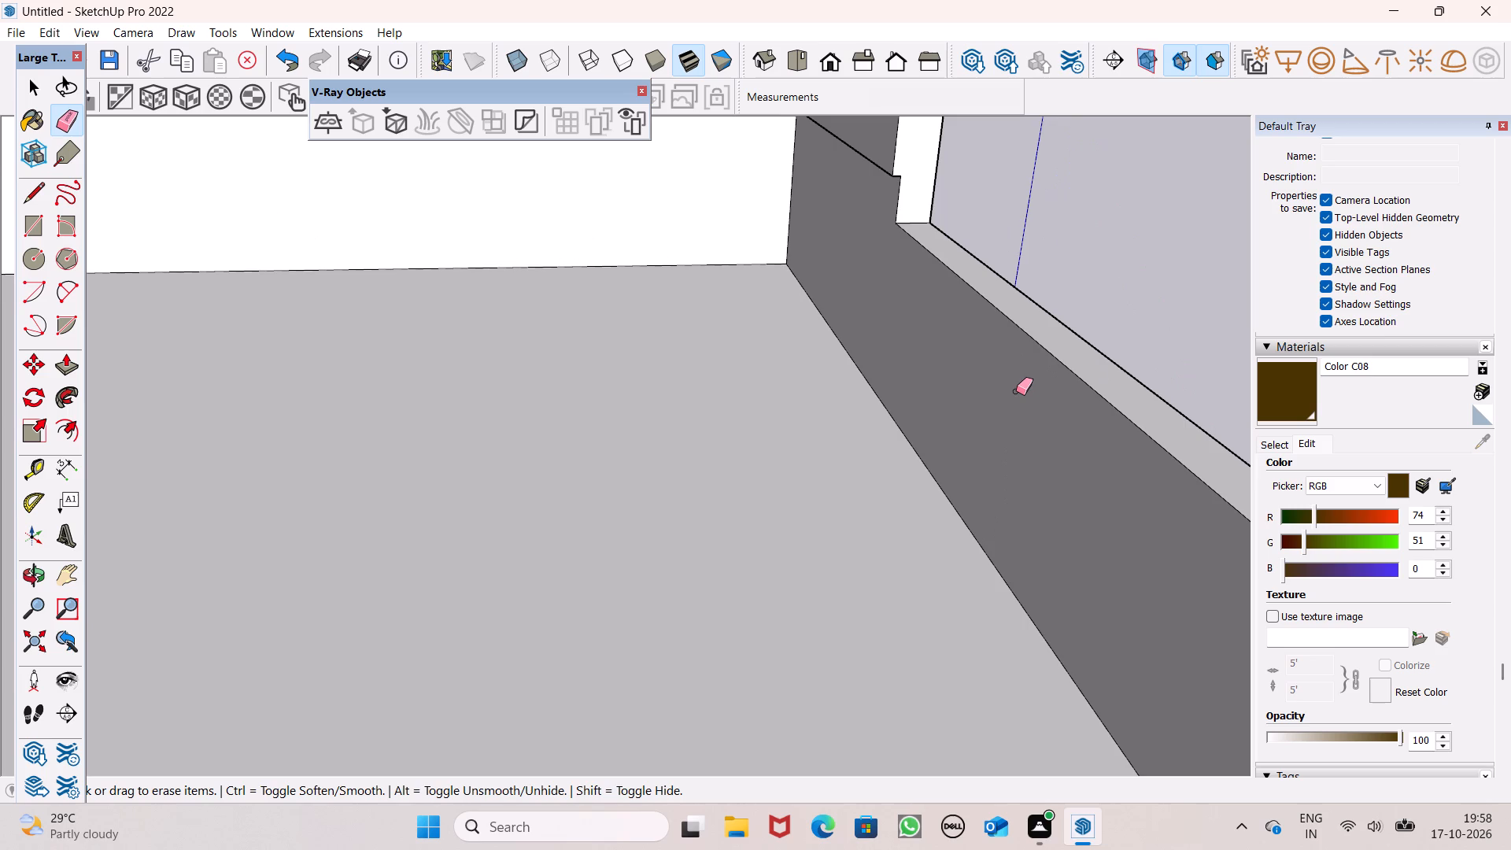
Paint the white rear end face of the projecting stone roof slab with Granite Light Gray from the Stone materials.
scroll(985, 357, "down", 15)
middle_click_drag(1019, 390, 748, 369)
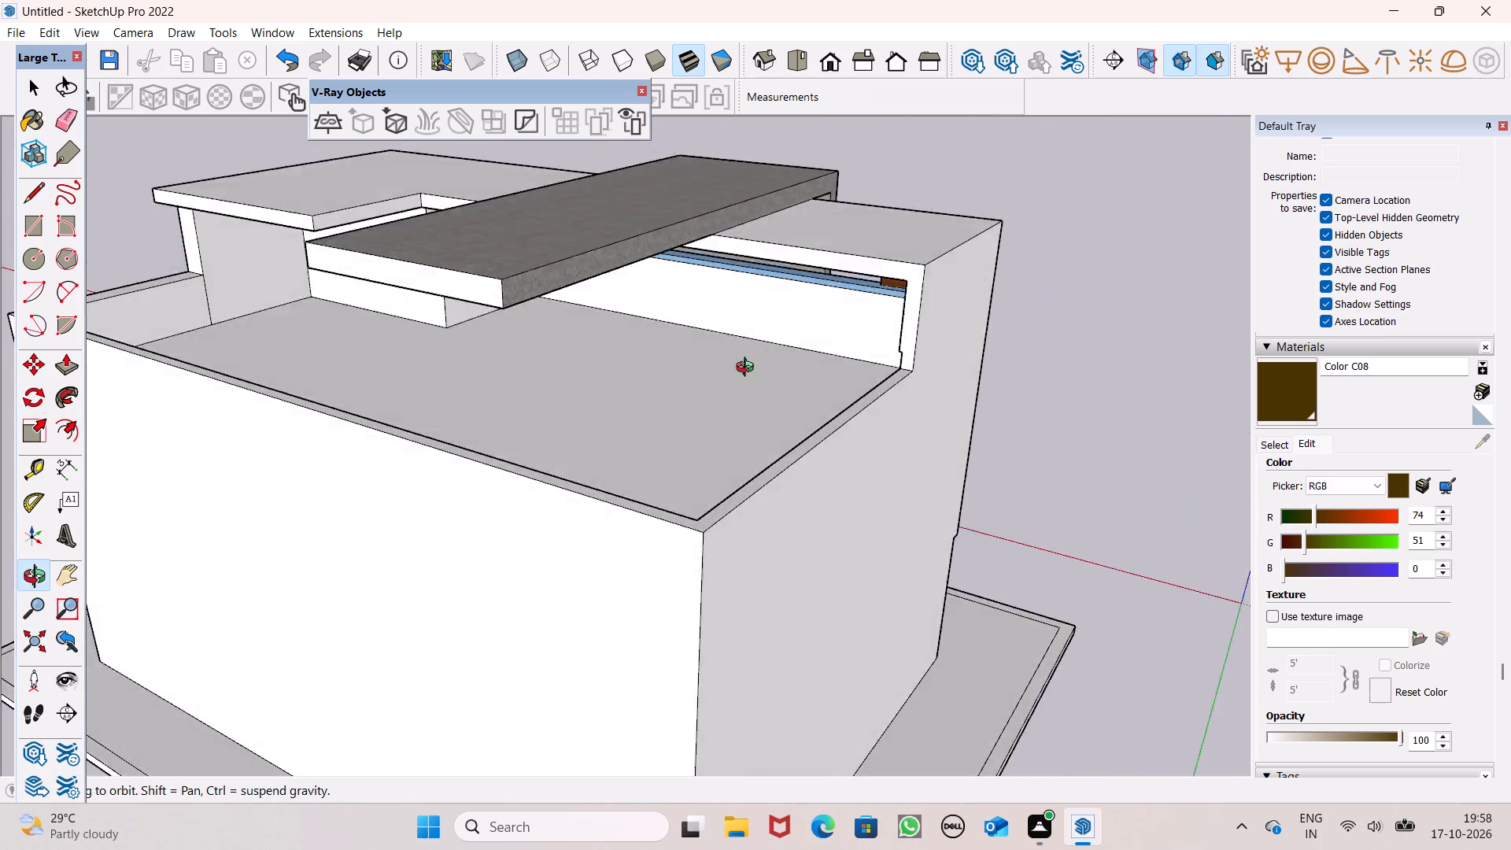
middle_click_drag(748, 369, 924, 360)
scroll(924, 360, "up", 1)
scroll(996, 331, "down", 4)
middle_click_drag(994, 340, 962, 386)
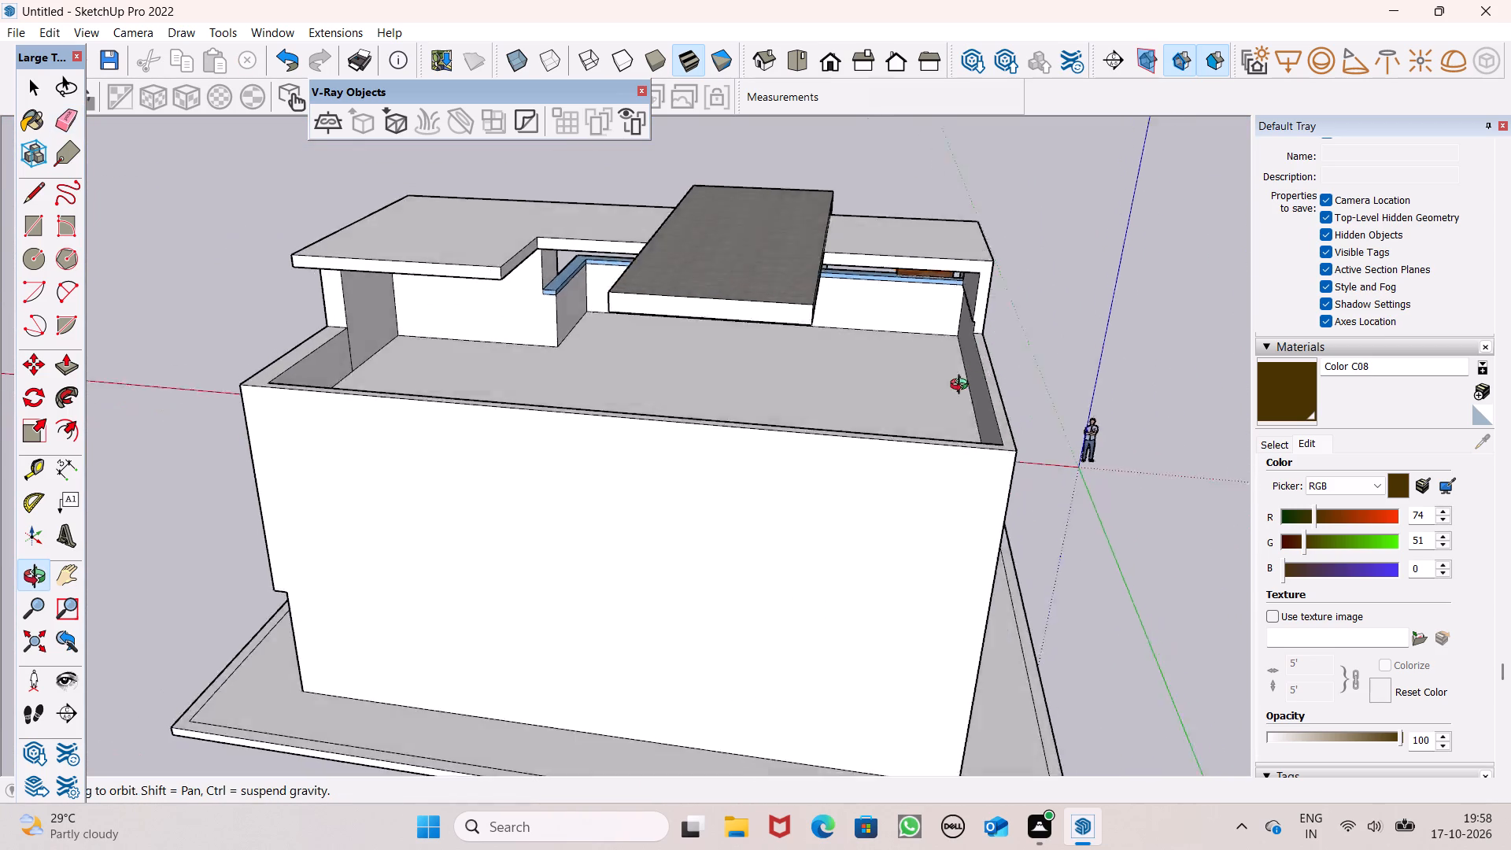
middle_click_drag(962, 386, 921, 404)
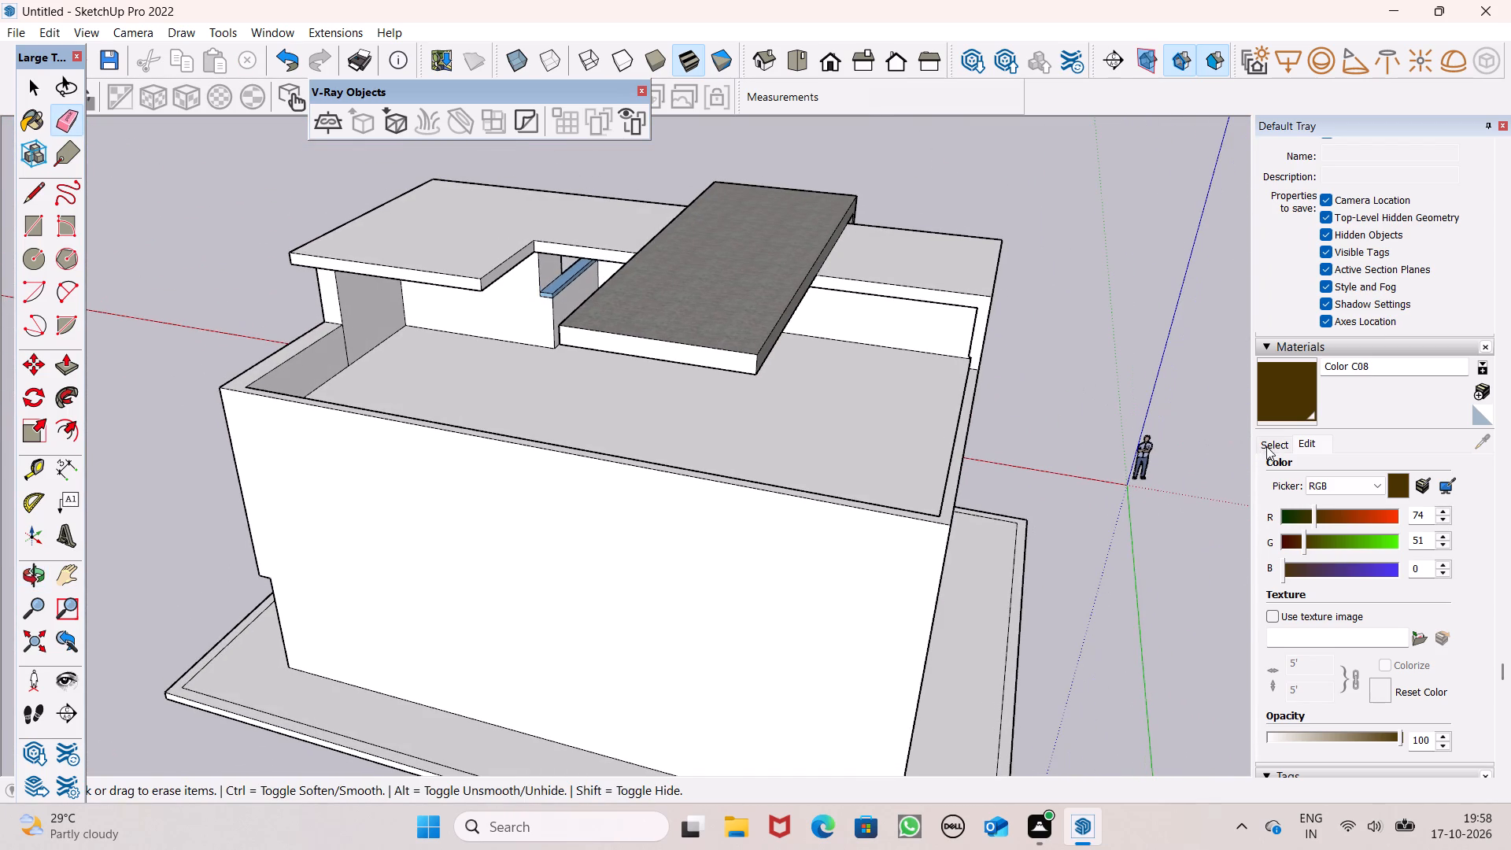
left_click(1266, 446)
scroll(1347, 539, "down", 2)
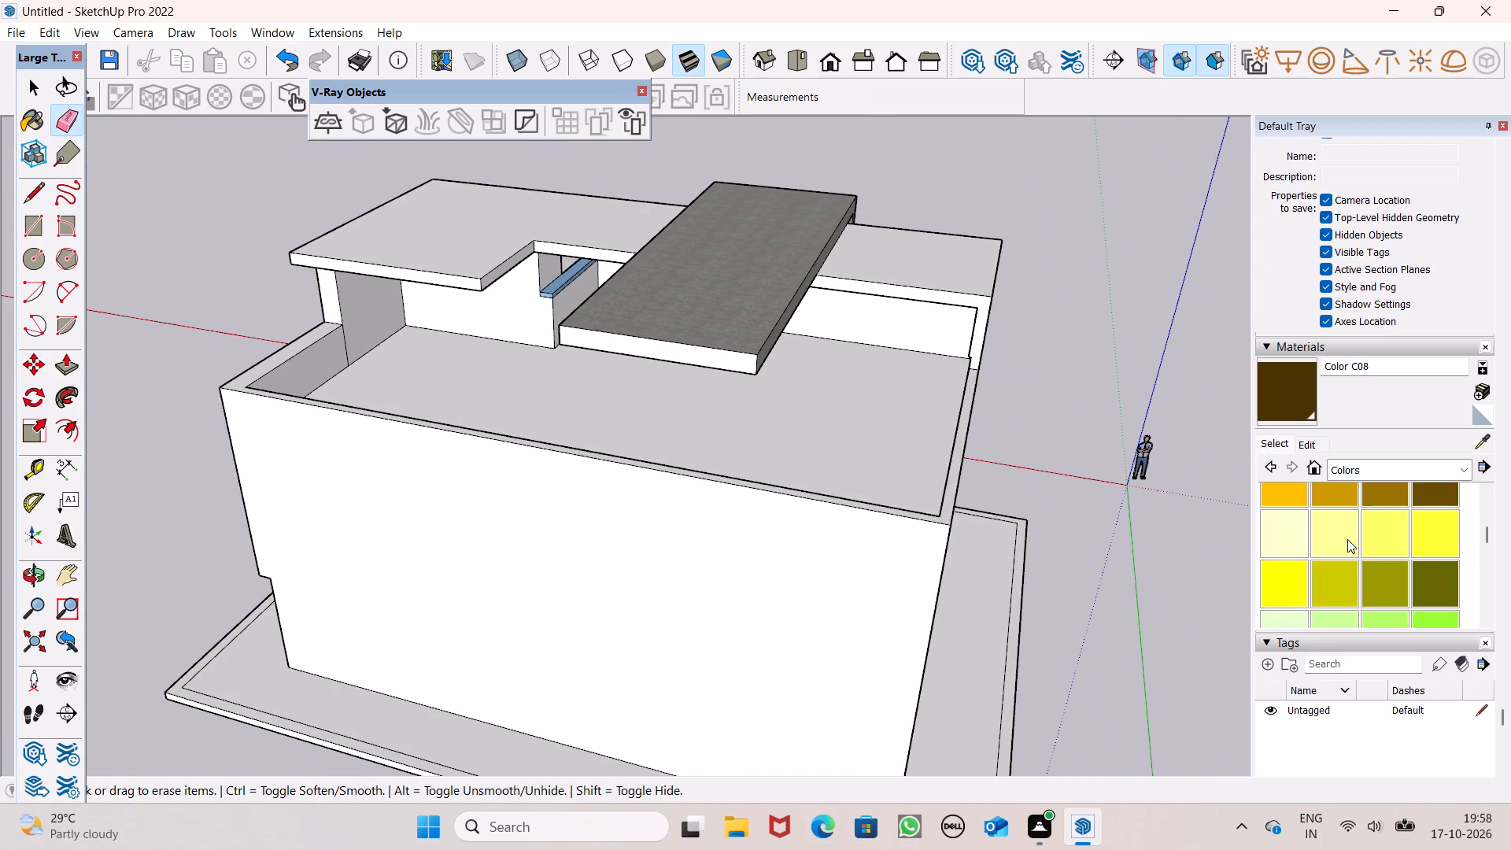
left_click(1400, 477)
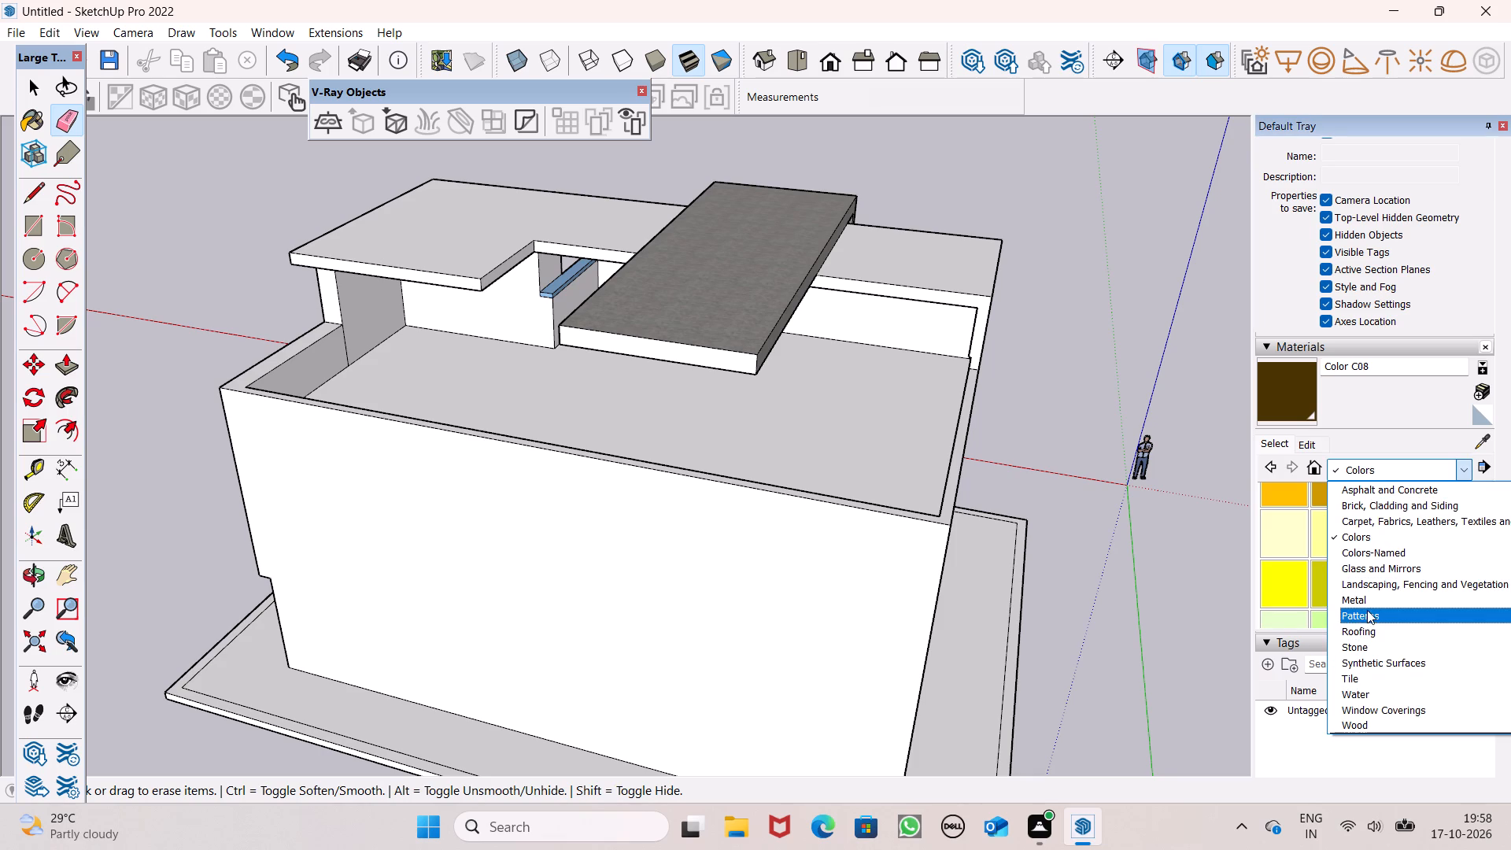
left_click(1375, 652)
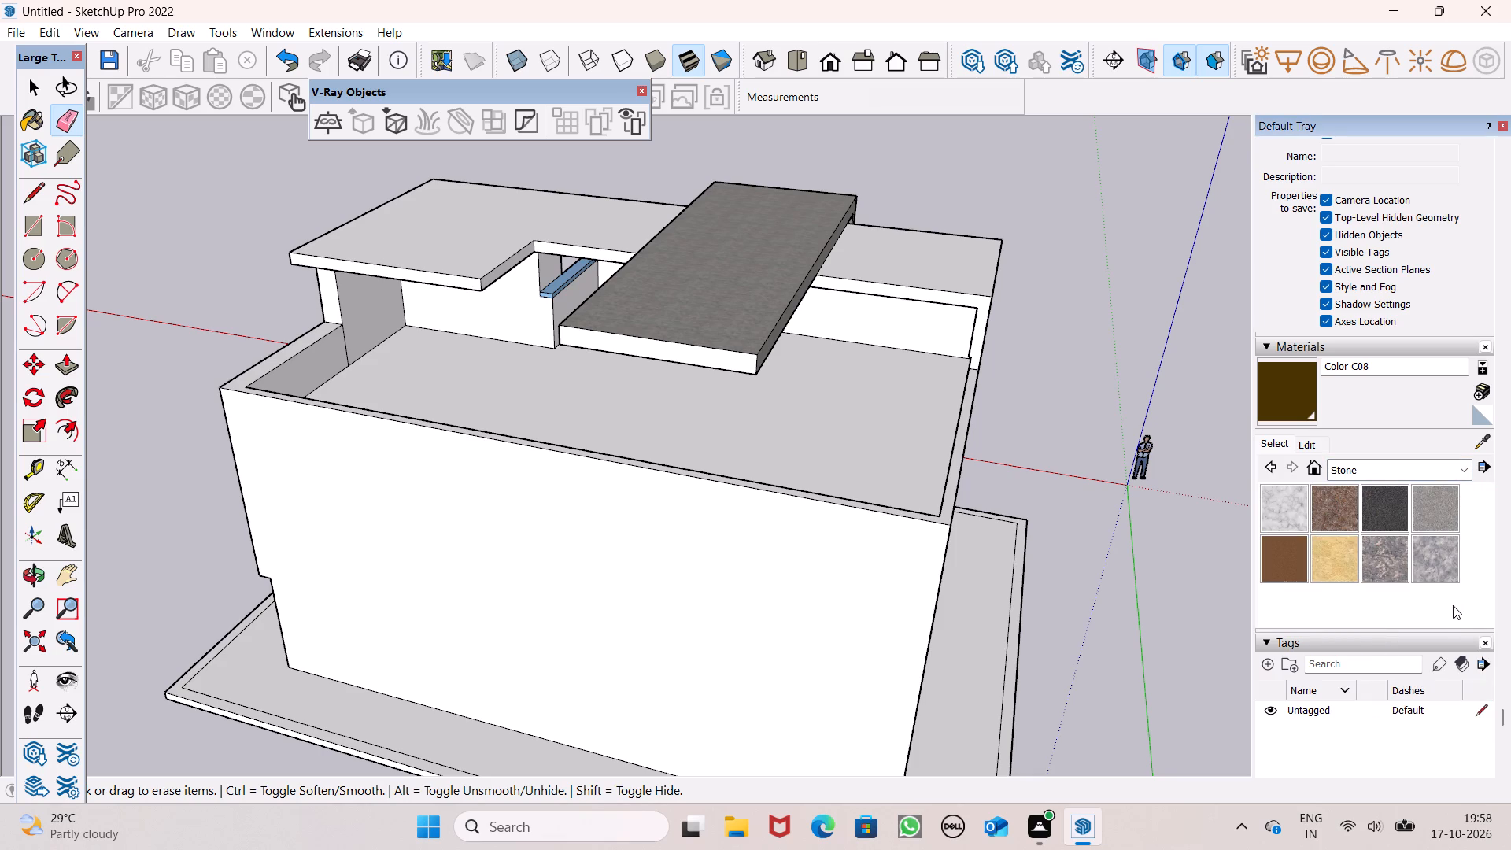
left_click(1424, 504)
scroll(896, 431, "up", 3)
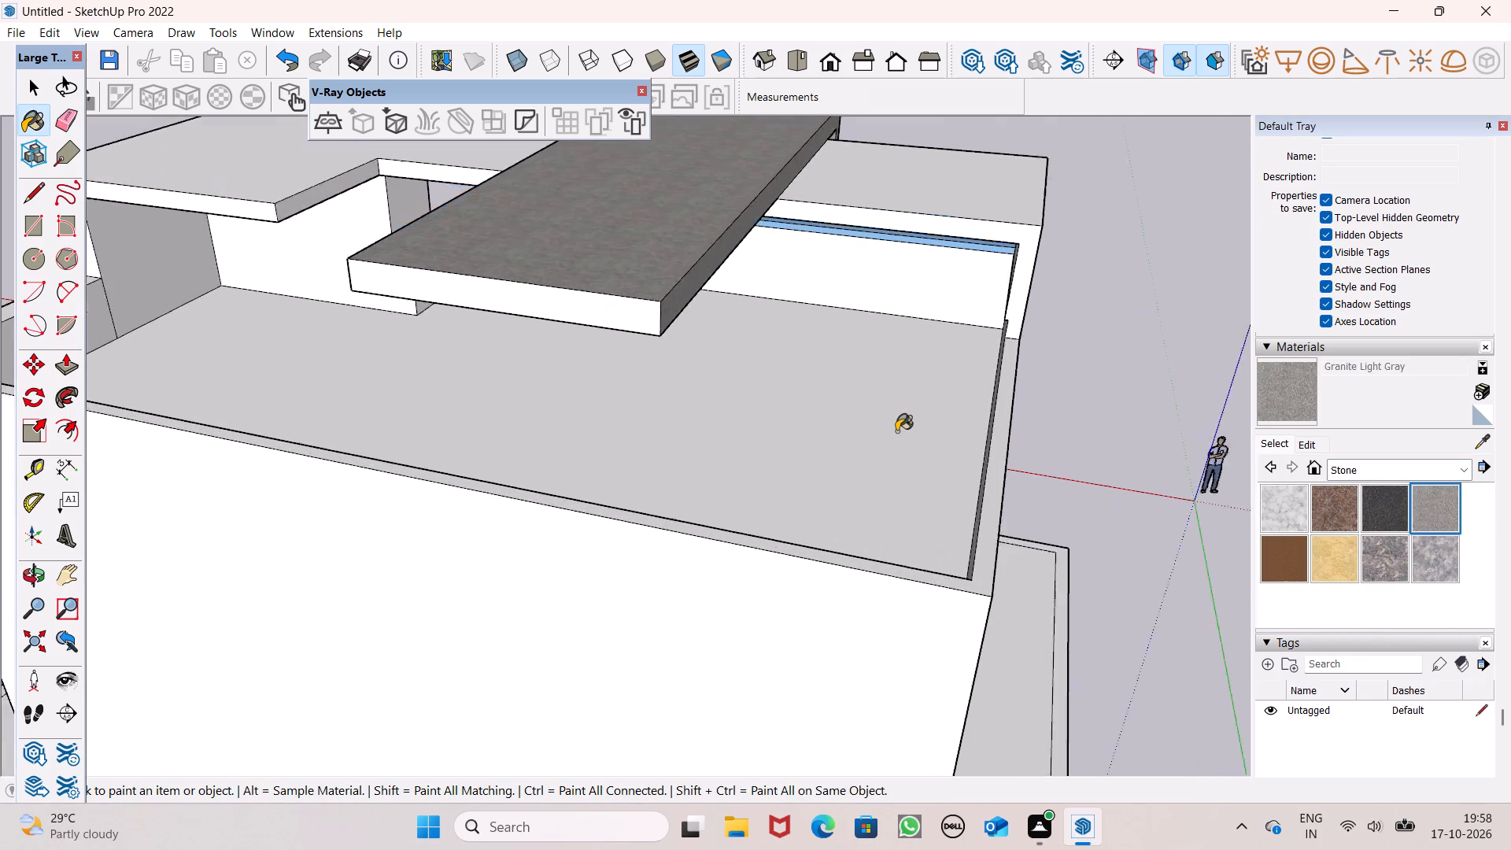
scroll(896, 431, "up", 3)
left_click(563, 290)
Paint the underside of the projecting roof slab with the same Granite Light Gray stone.
middle_click_drag(617, 322, 722, 188)
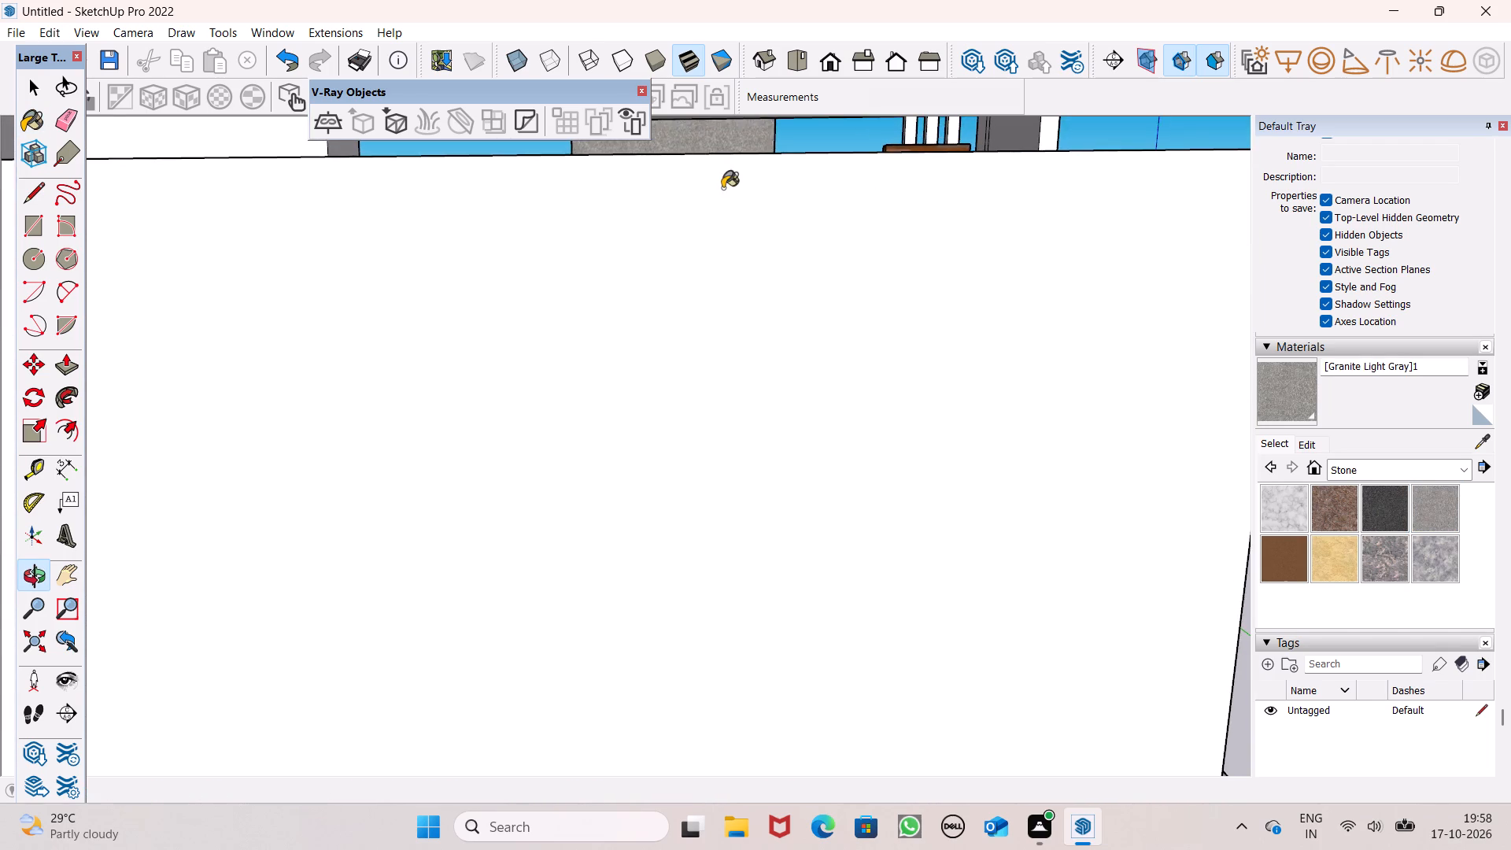
scroll(762, 379, "down", 5)
scroll(834, 211, "up", 1)
middle_click_drag(833, 210, 415, 357)
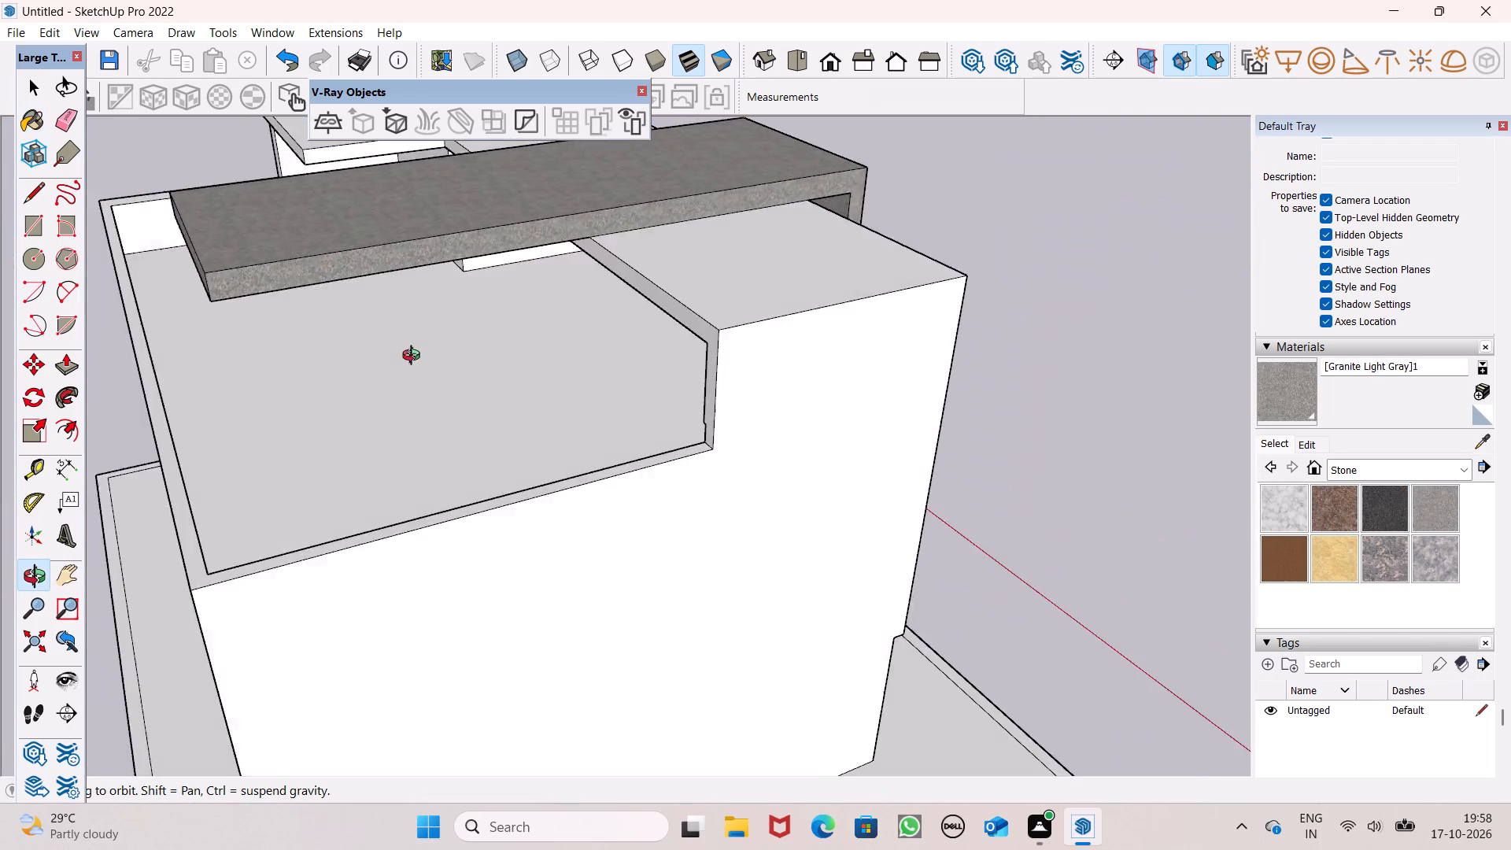
middle_click_drag(415, 357, 345, 161)
scroll(342, 343, "down", 6)
scroll(324, 228, "up", 5)
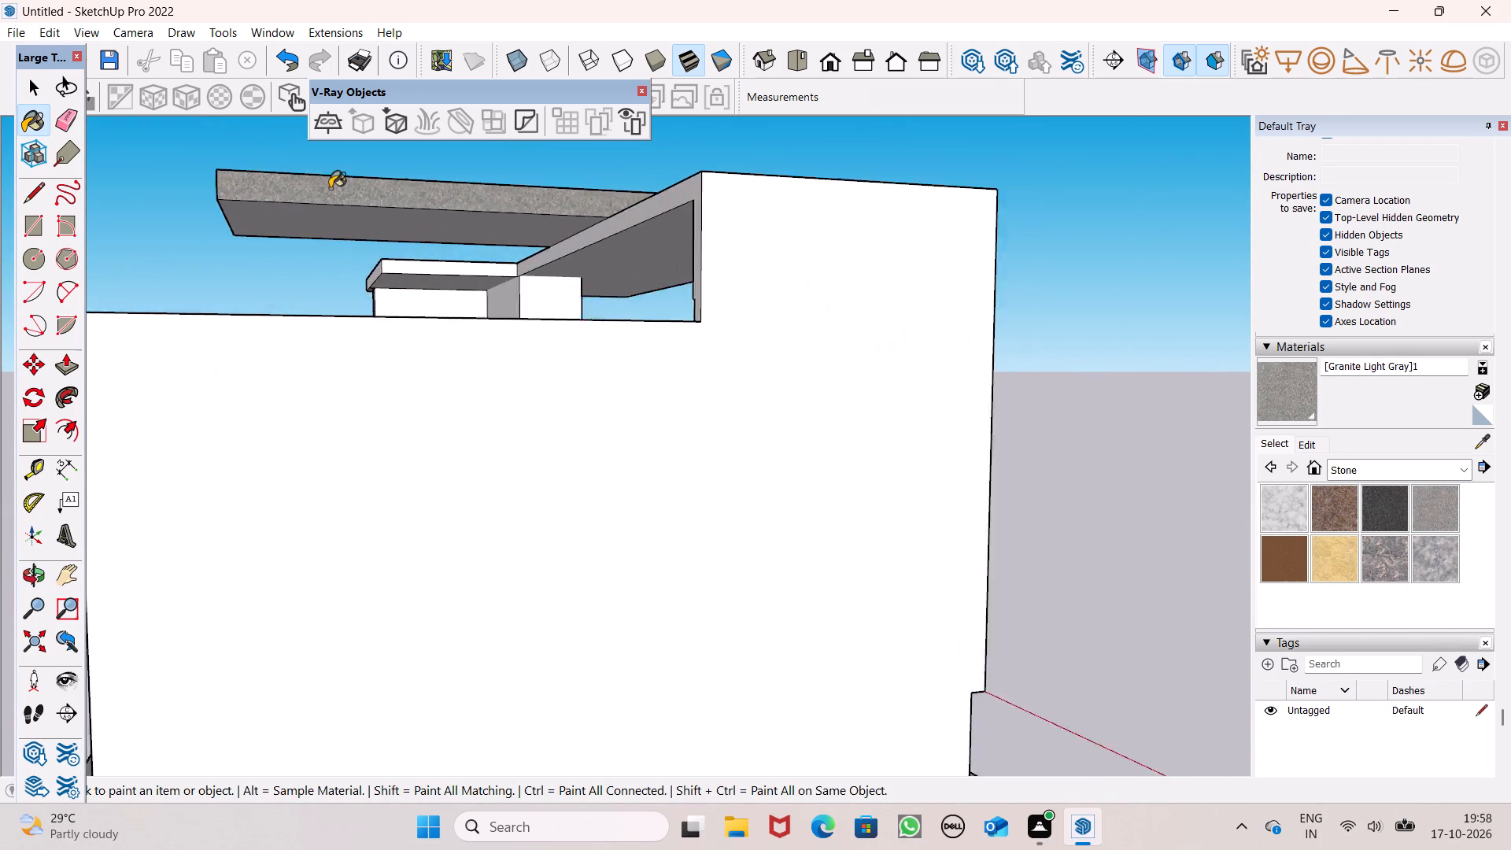
scroll(330, 188, "up", 10)
middle_click_drag(342, 238, 345, 188)
left_click(345, 187)
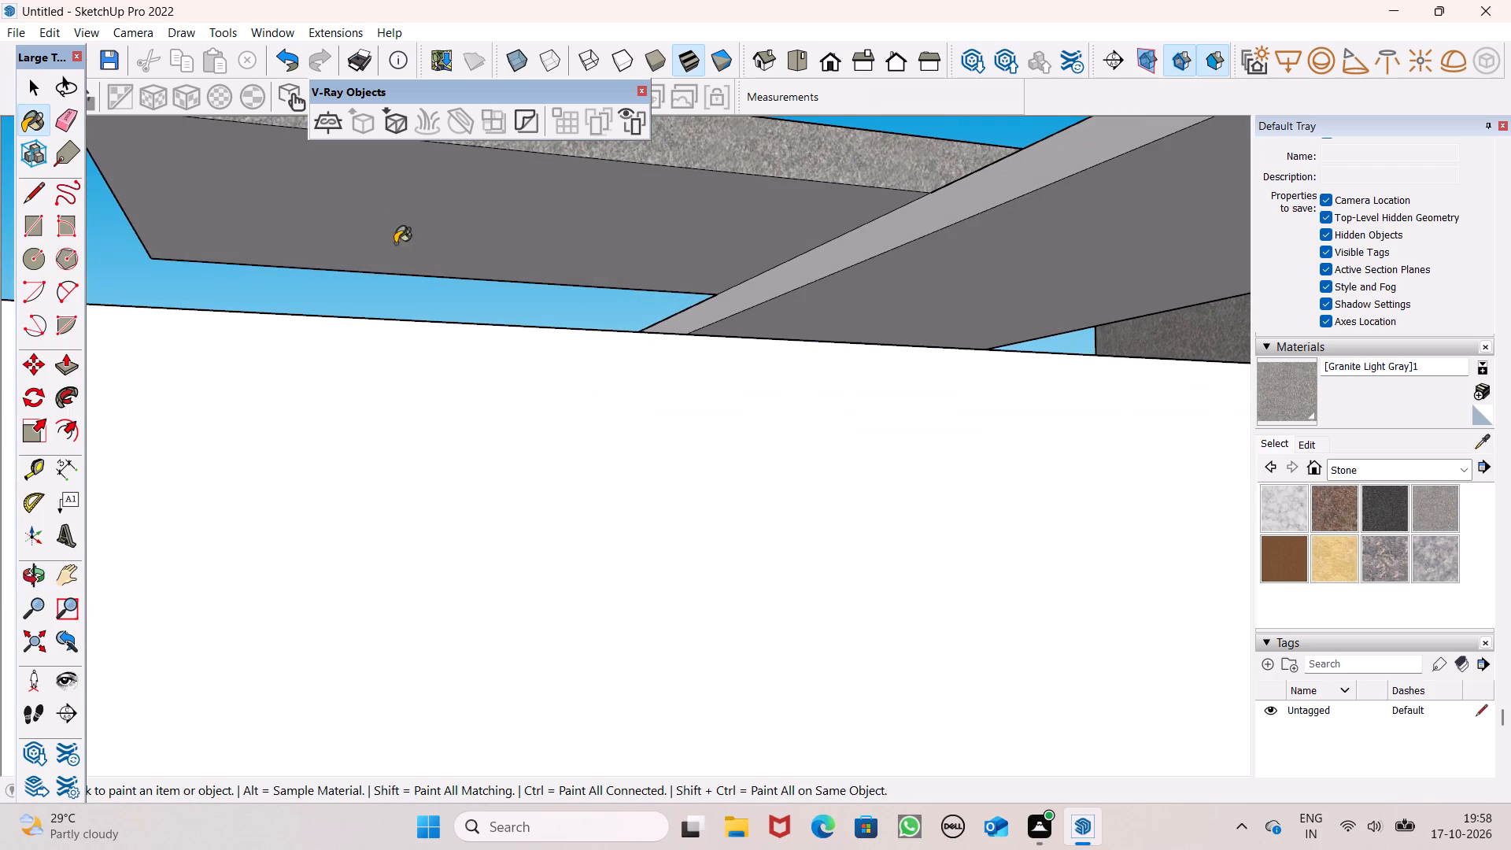
Examine the stone roof slab from above and below, and the whole house from the rear, side and front.
scroll(399, 250, "down", 5)
middle_click_drag(436, 270, 723, 339)
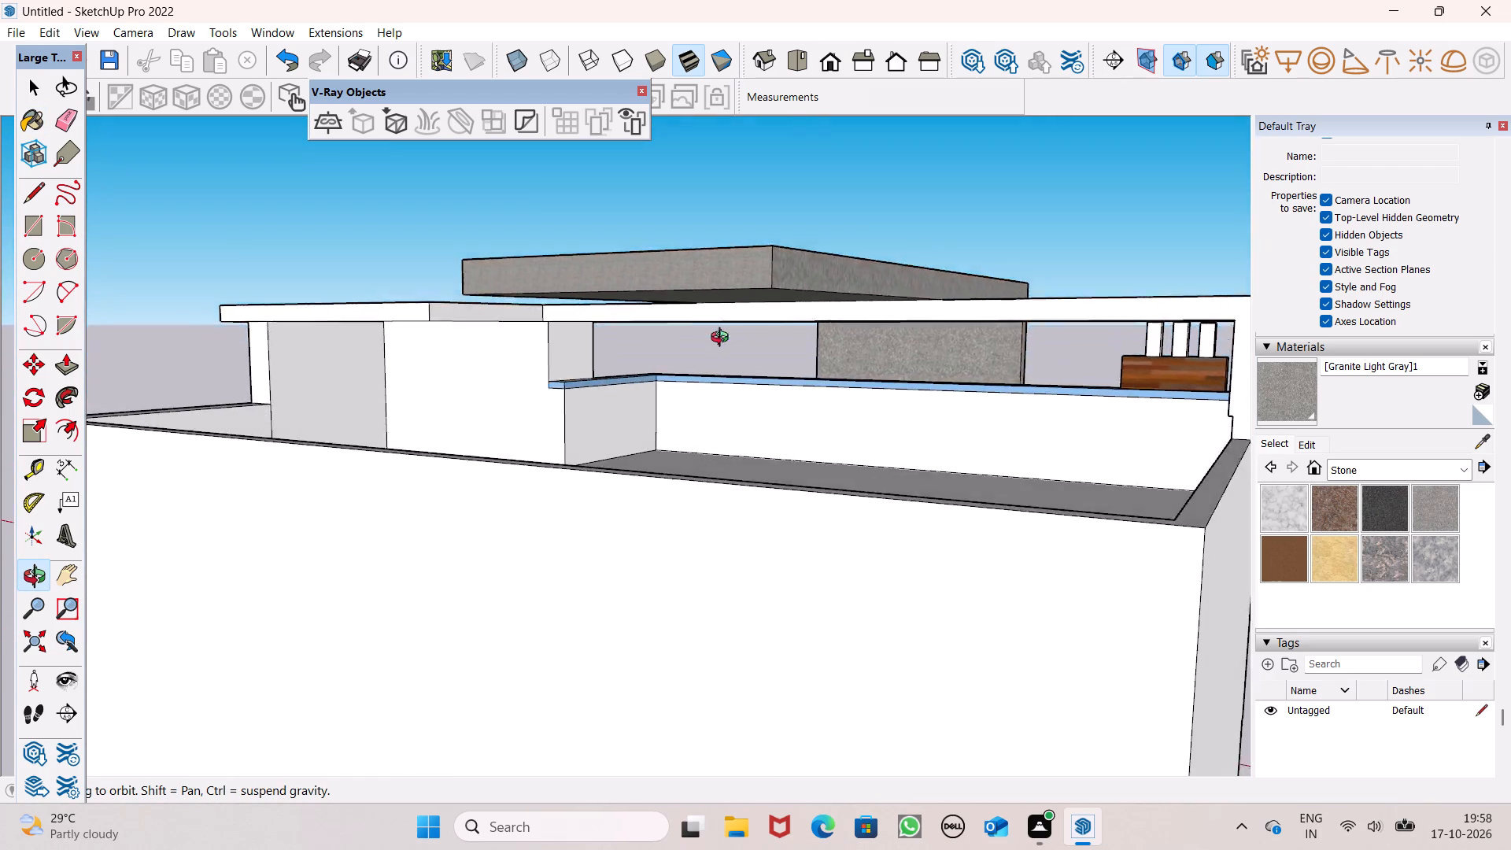
middle_click_drag(723, 339, 478, 459)
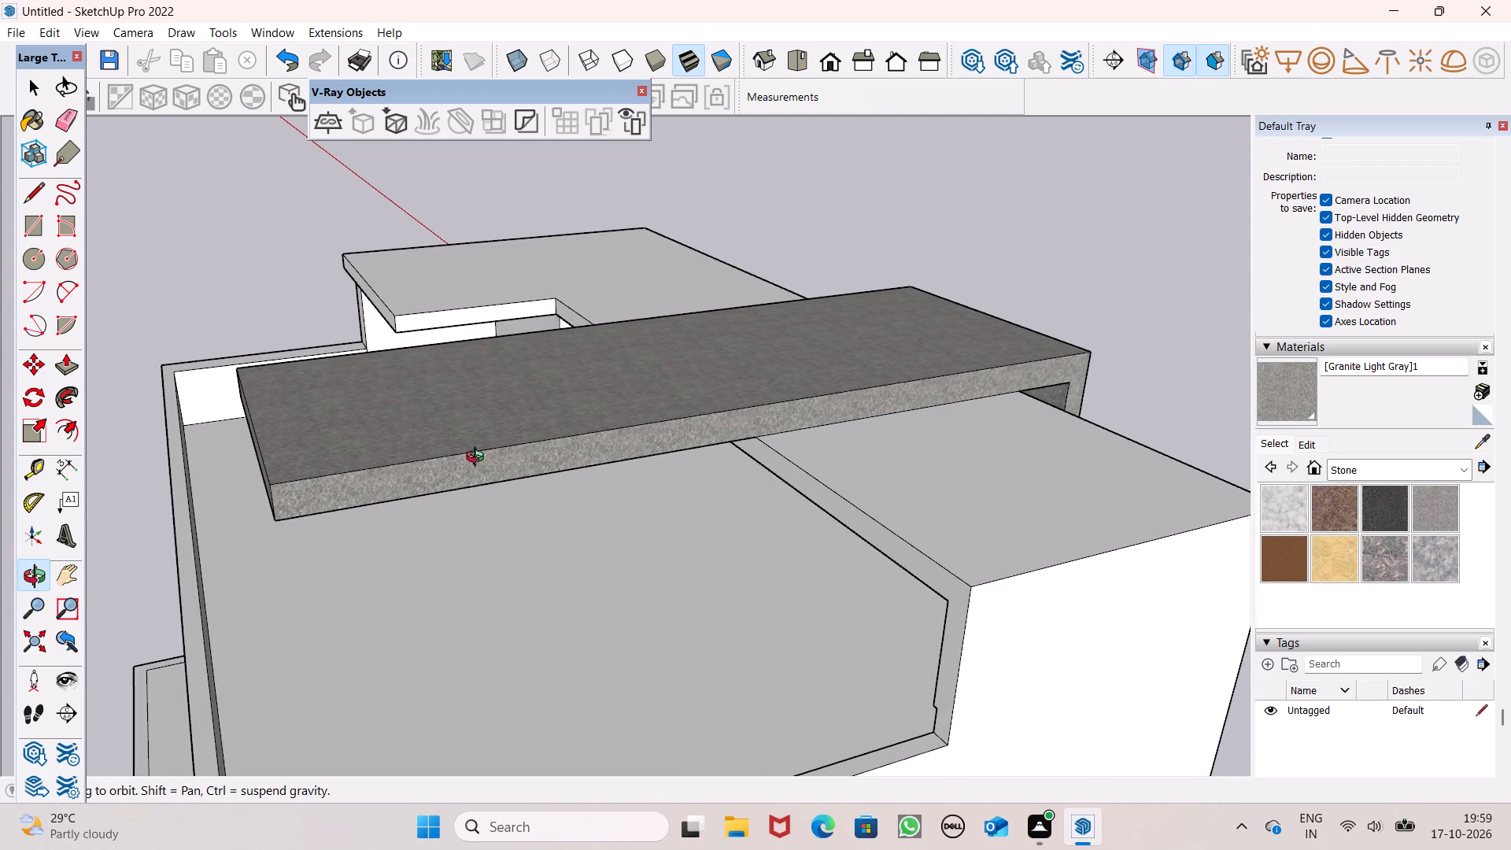
middle_click_drag(478, 459, 847, 261)
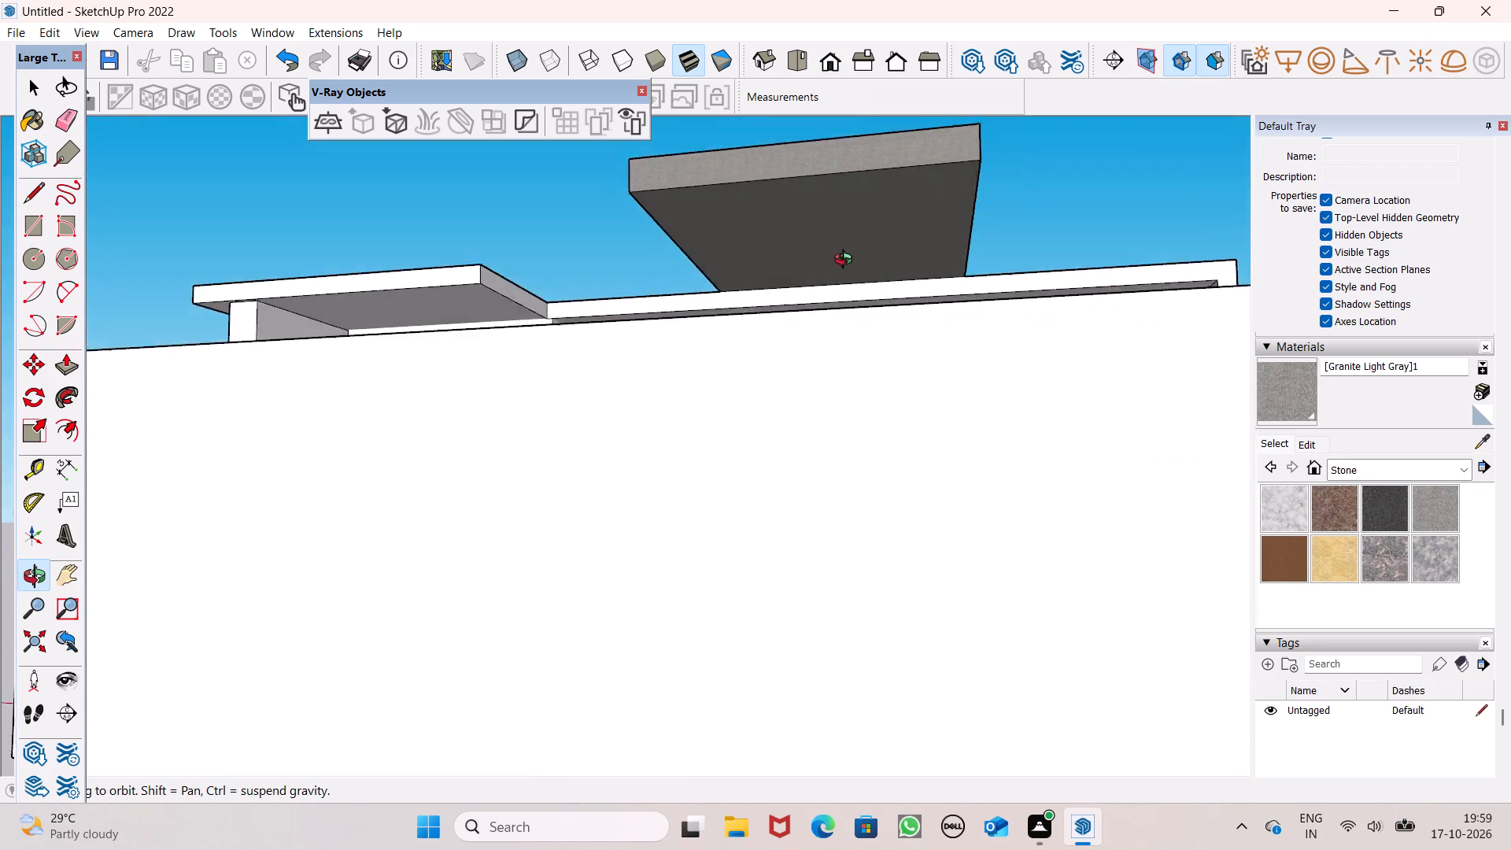
middle_click_drag(847, 261, 1228, 354)
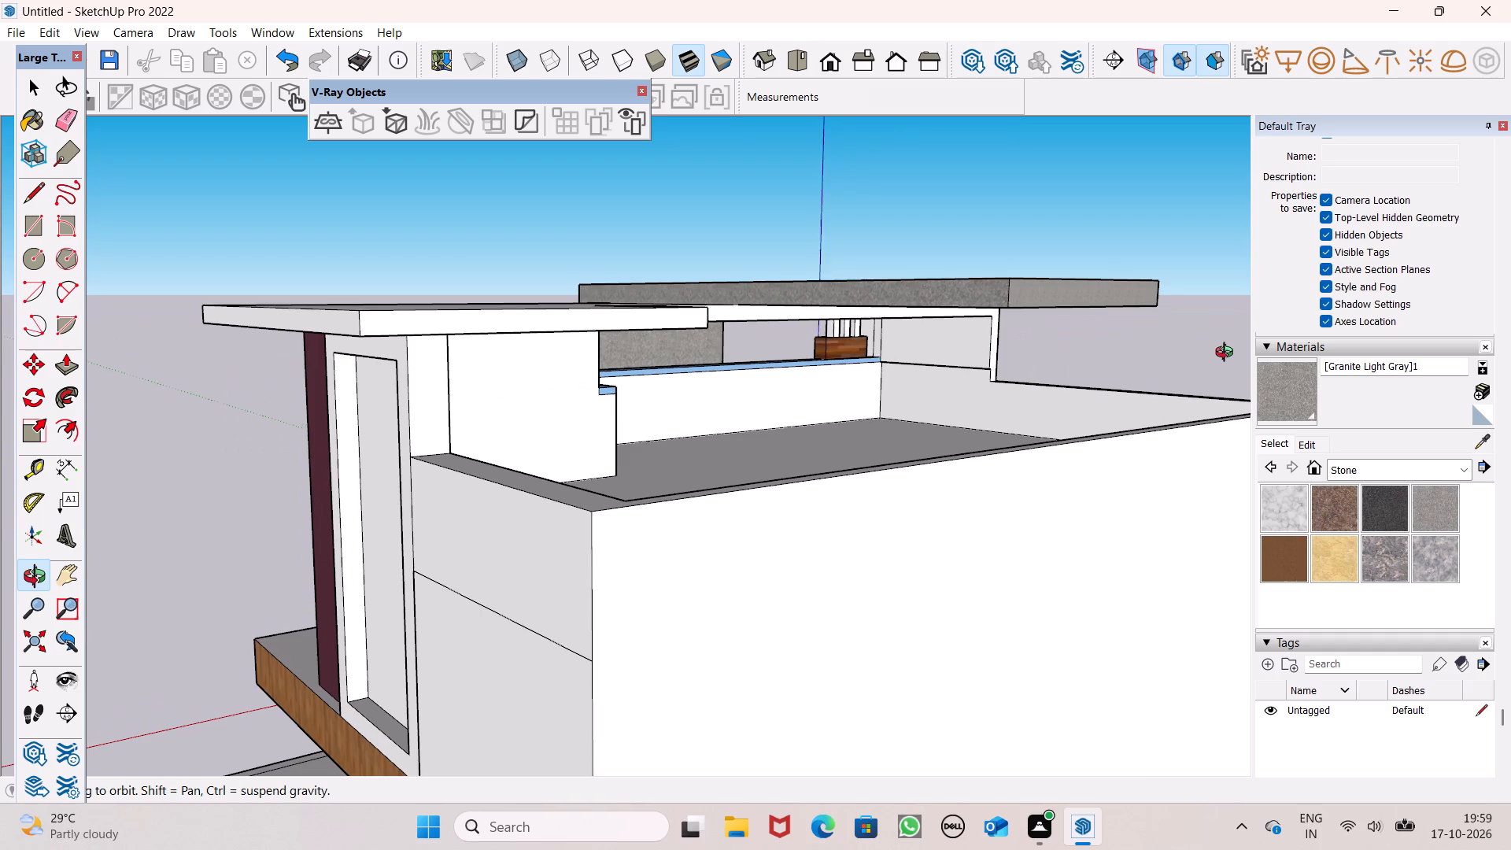
middle_click_drag(1228, 354, 815, 359)
scroll(842, 284, "down", 3)
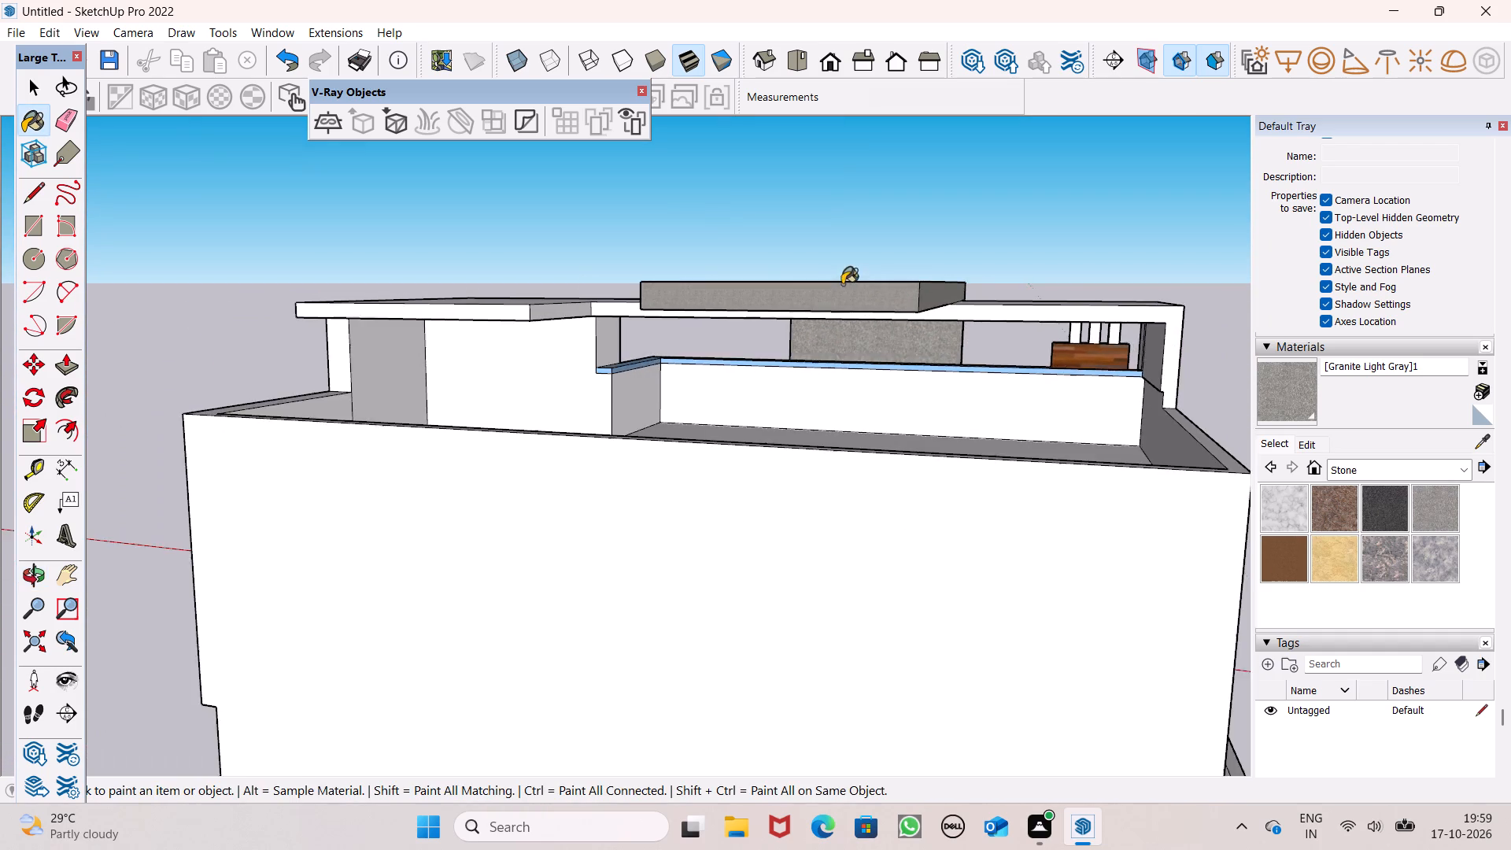
scroll(842, 284, "down", 1)
middle_click_drag(955, 336, 699, 460)
scroll(698, 353, "down", 4)
middle_click_drag(1055, 384, 569, 334)
scroll(512, 279, "up", 1)
scroll(582, 189, "down", 3)
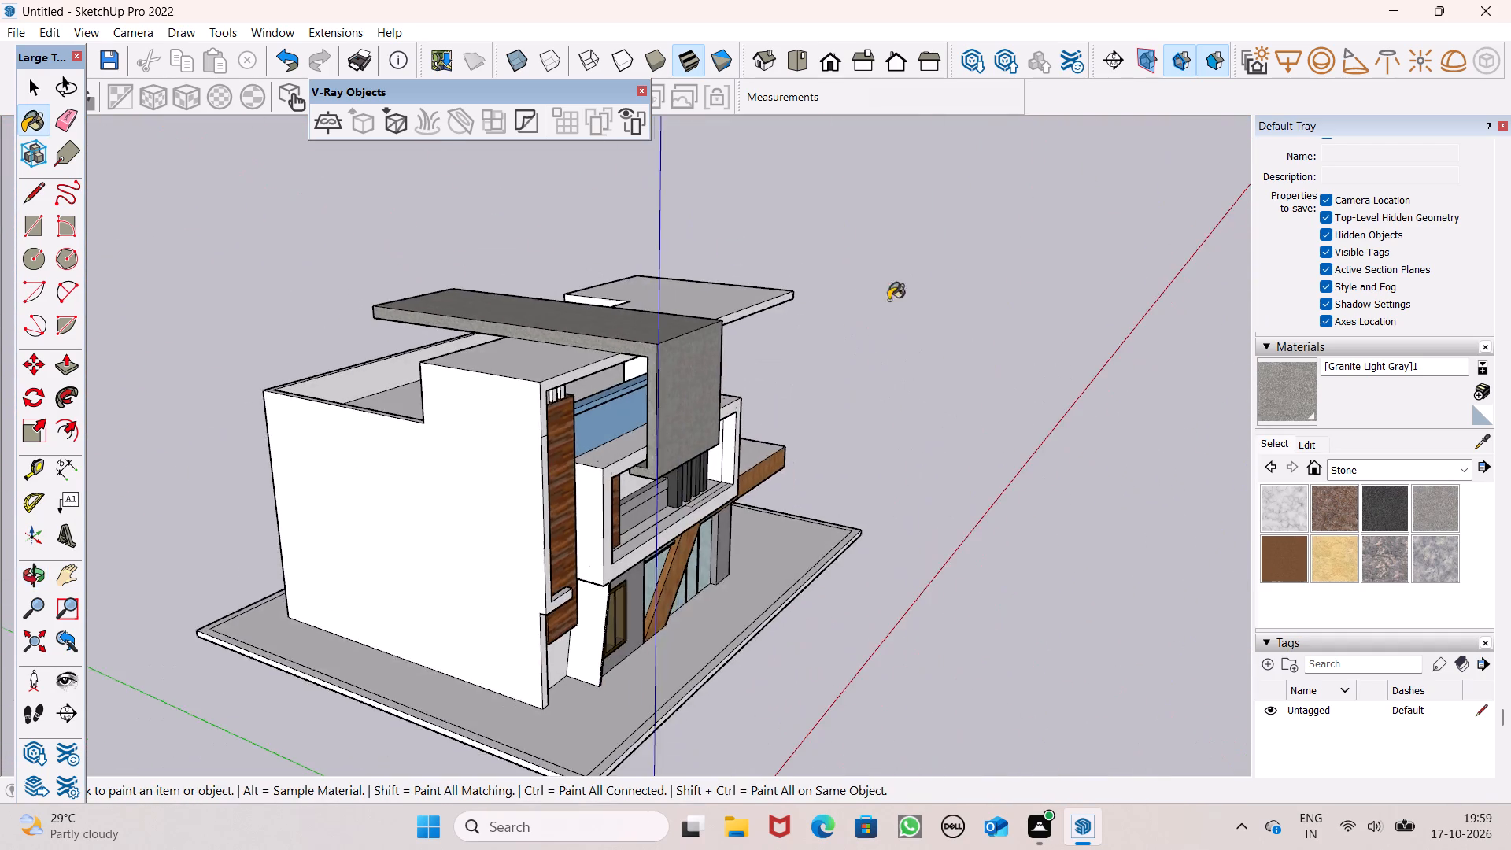
middle_click_drag(975, 349, 523, 365)
key("space")
scroll(820, 241, "down", 2)
middle_click_drag(881, 356, 937, 390)
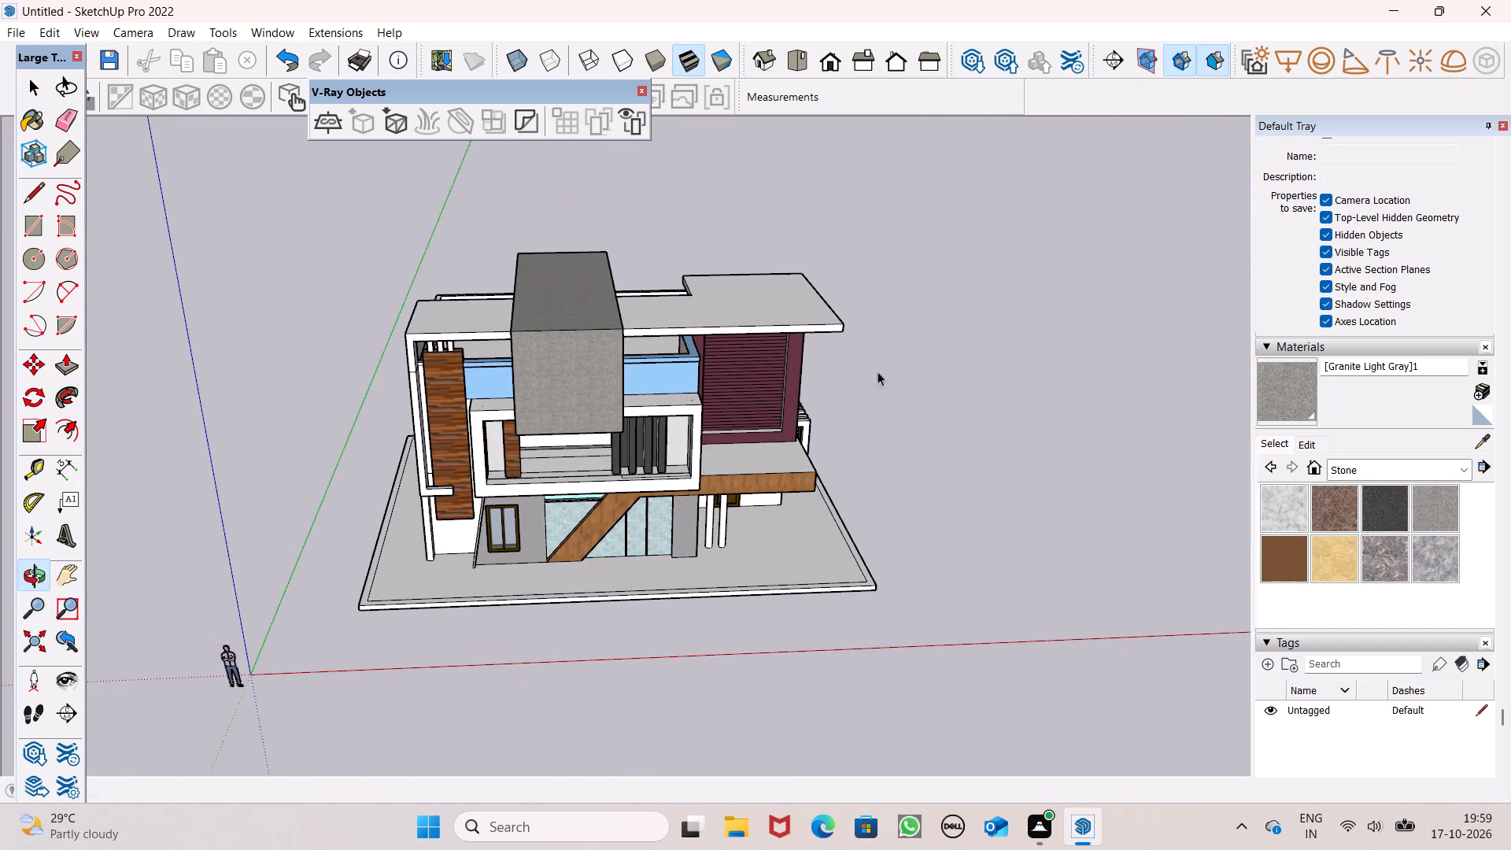
scroll(611, 337, "down", 1)
middle_click_drag(656, 434, 659, 492)
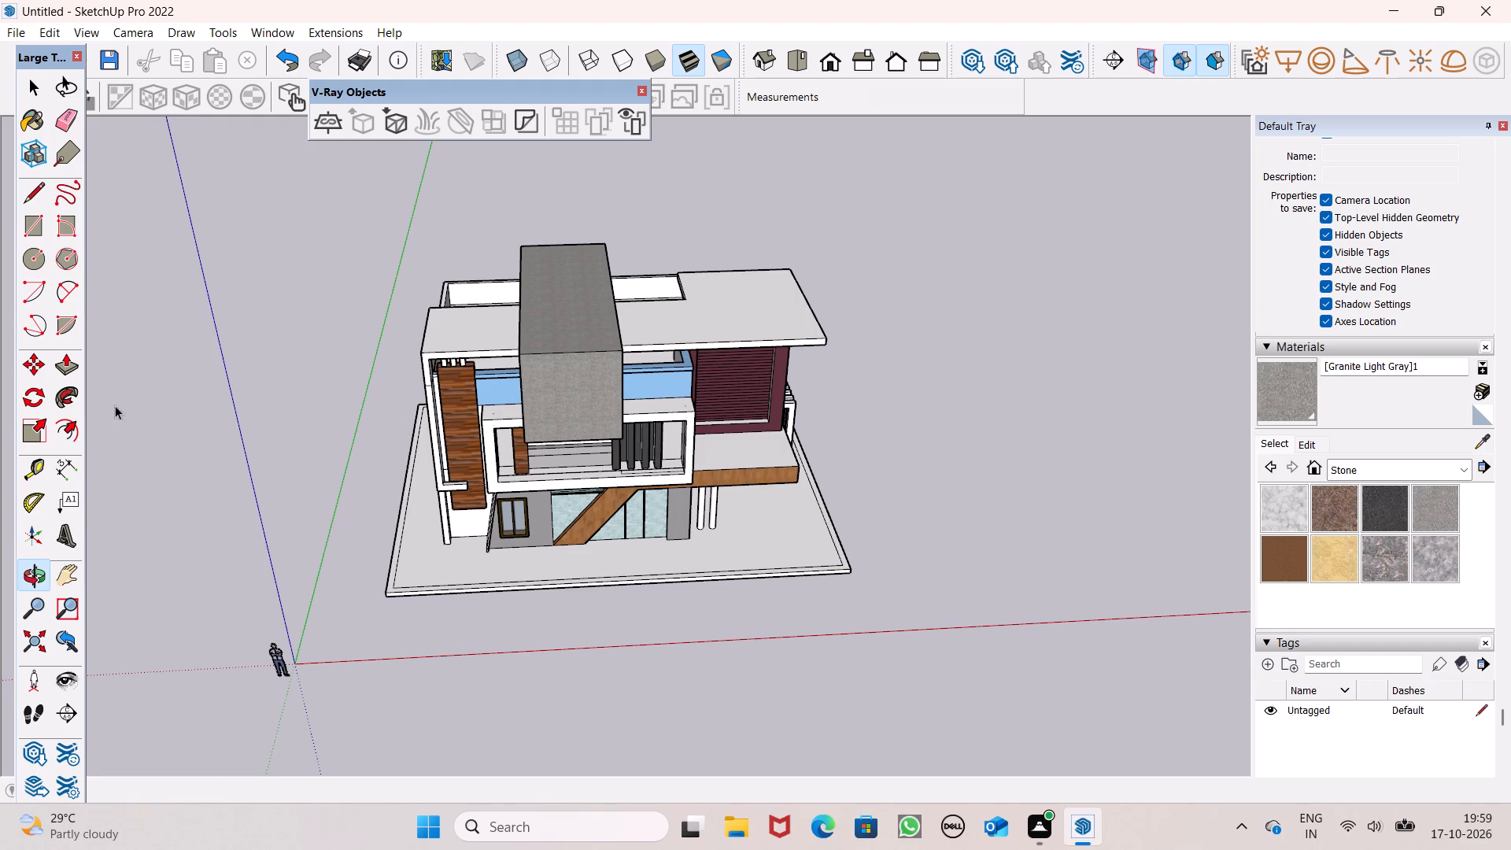
Draw two 1' lines across the front border strip of the plot base, separating a gate-opening segment near the pillars.
left_click(64, 363)
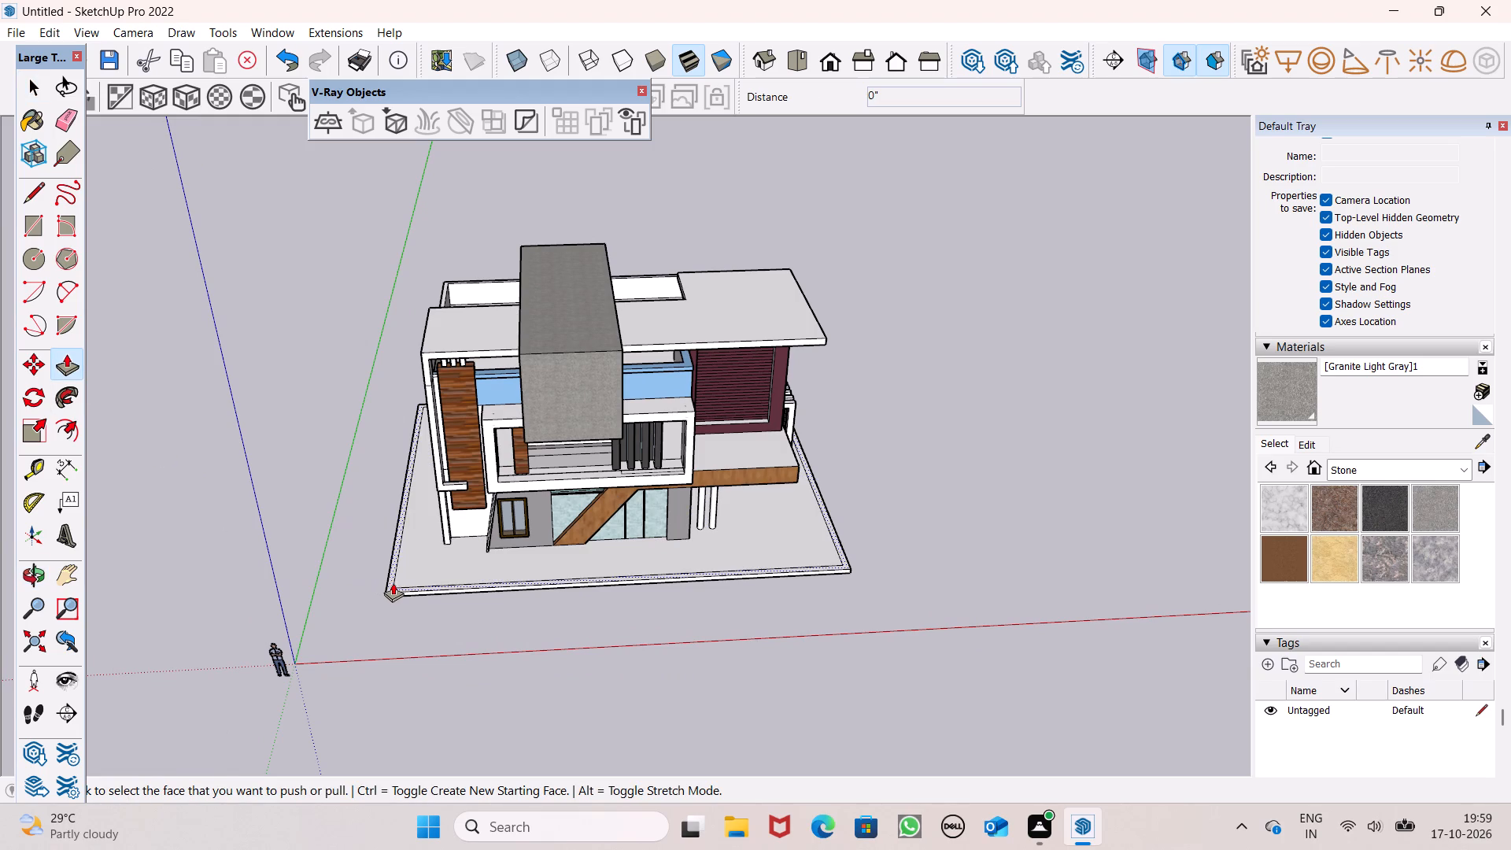
key("space")
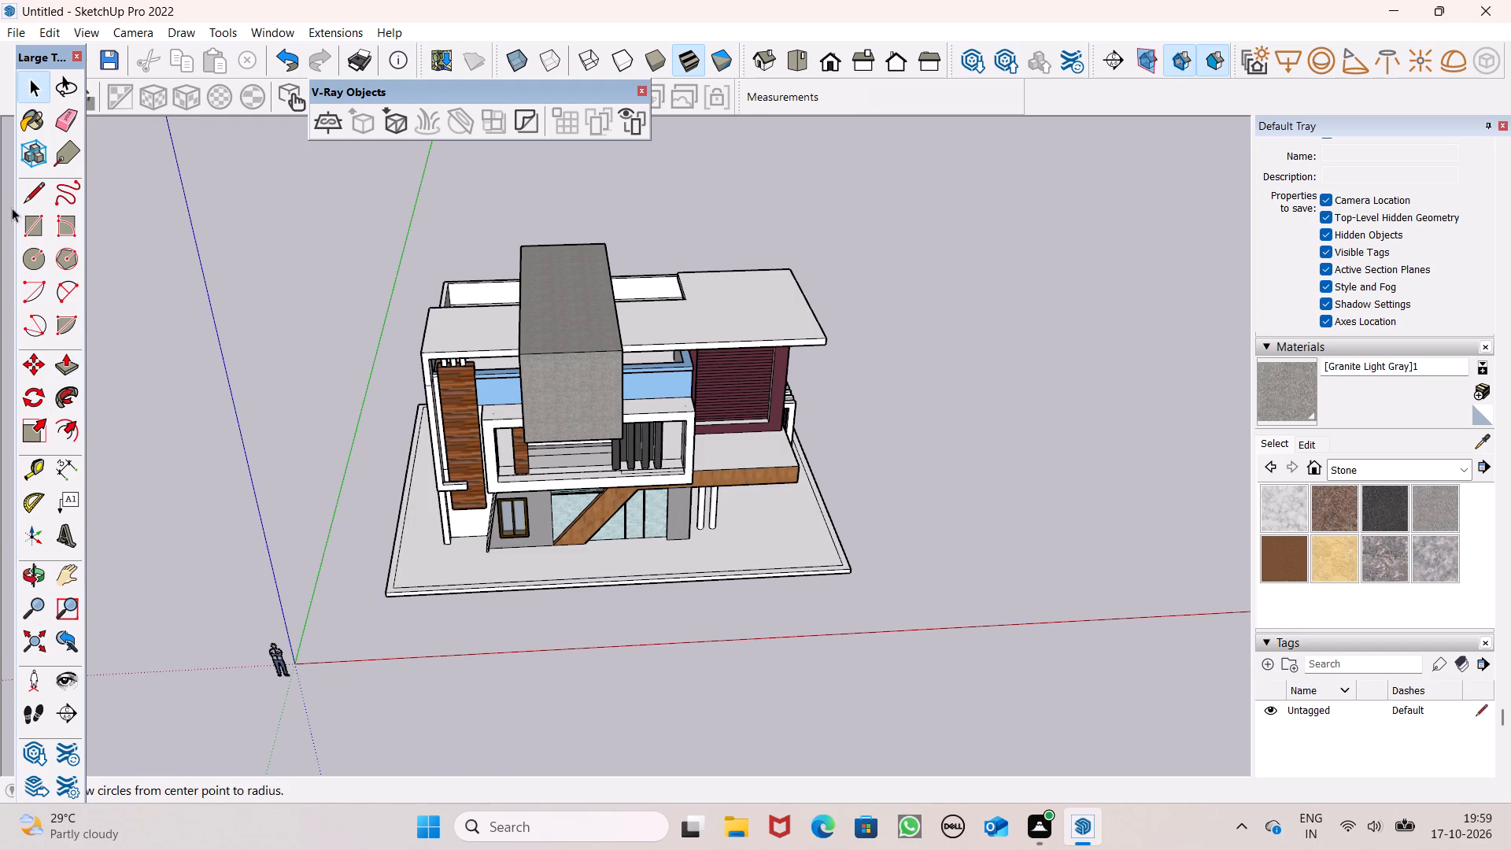
left_click(30, 191)
scroll(813, 603, "up", 8)
middle_click_drag(807, 578, 739, 643)
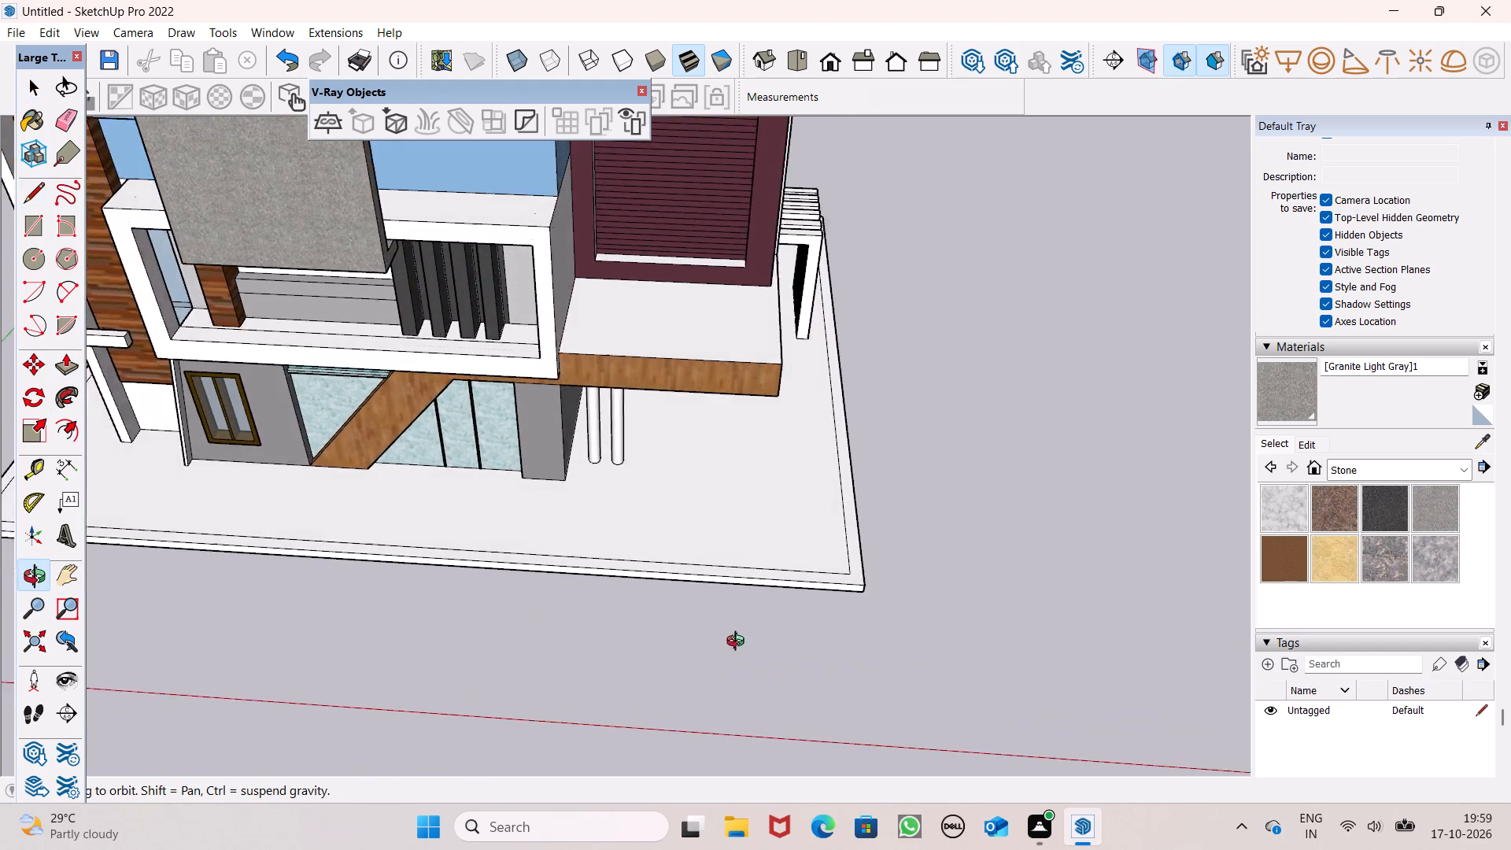
middle_click_drag(739, 643, 734, 640)
scroll(742, 623, "up", 5)
left_click(792, 538)
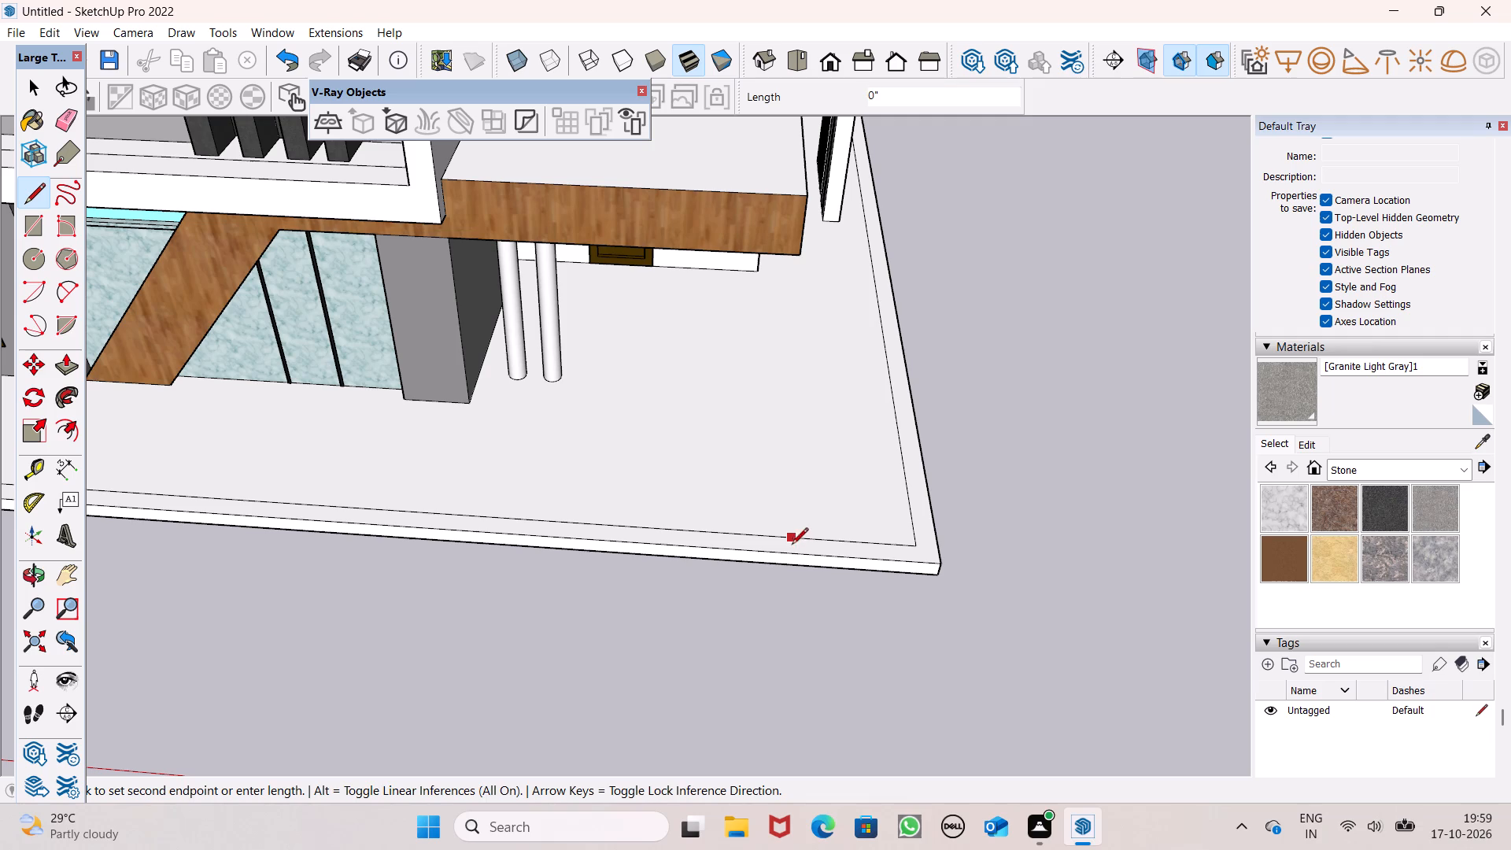
left_click(787, 556)
scroll(908, 523, "down", 3)
scroll(543, 525, "up", 4)
left_click(563, 510)
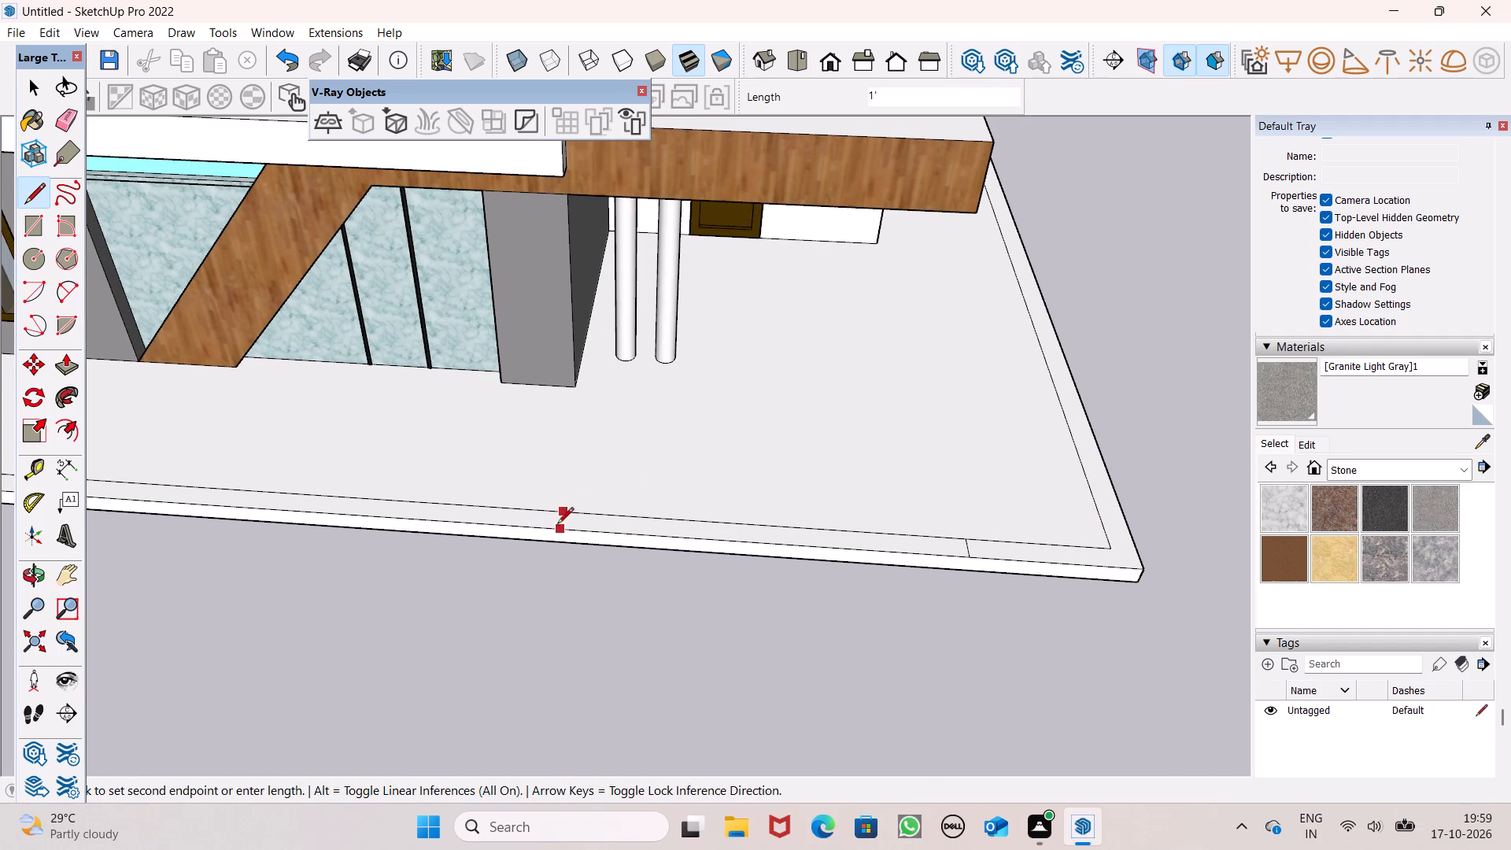
left_click(556, 527)
scroll(910, 504, "down", 5)
scroll(1055, 497, "down", 4)
middle_click_drag(985, 527, 1034, 533)
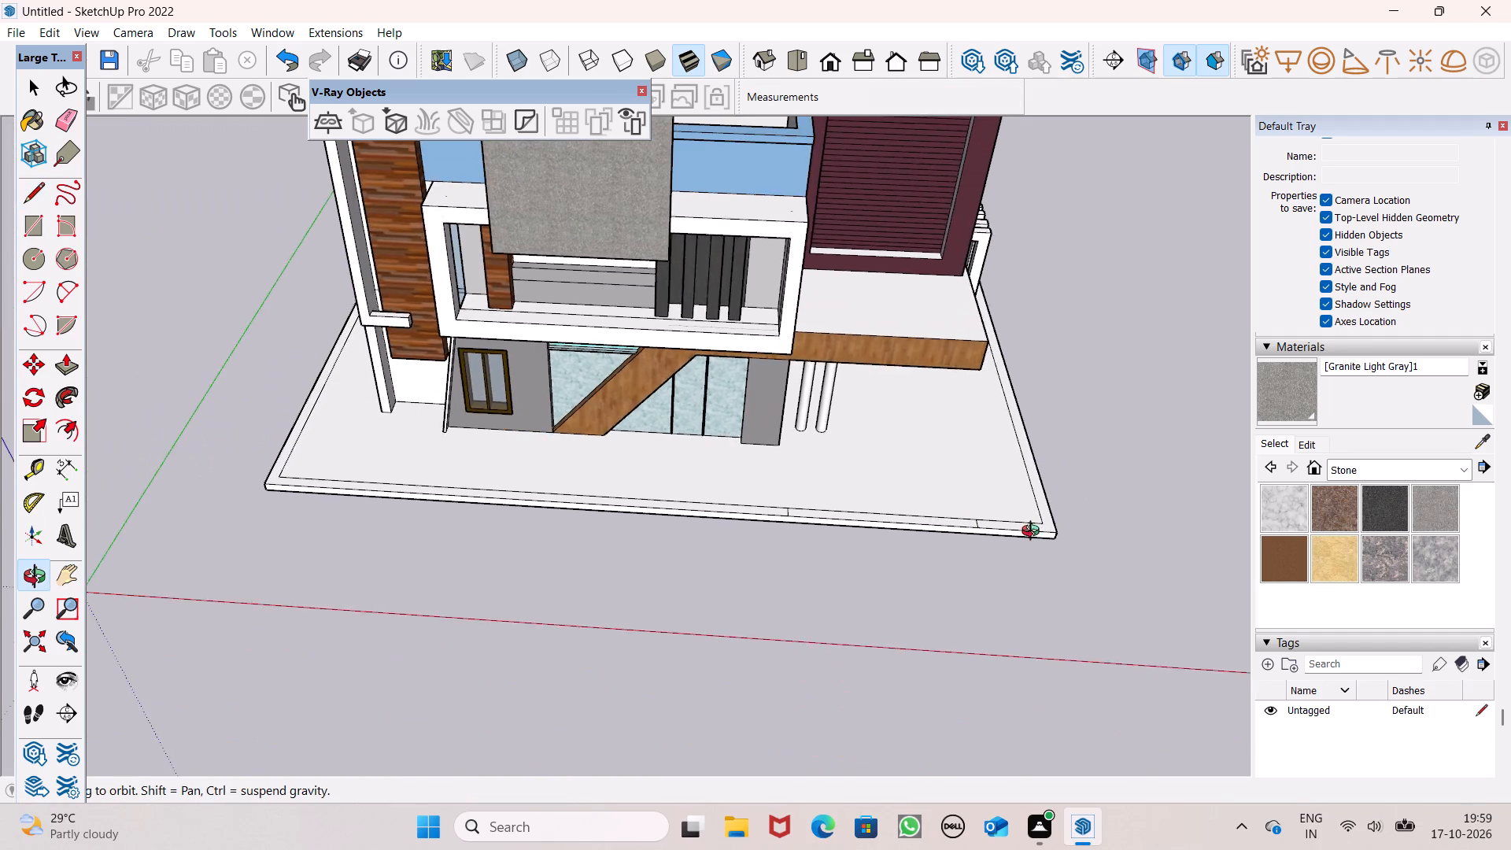
middle_click_drag(1034, 533, 1074, 534)
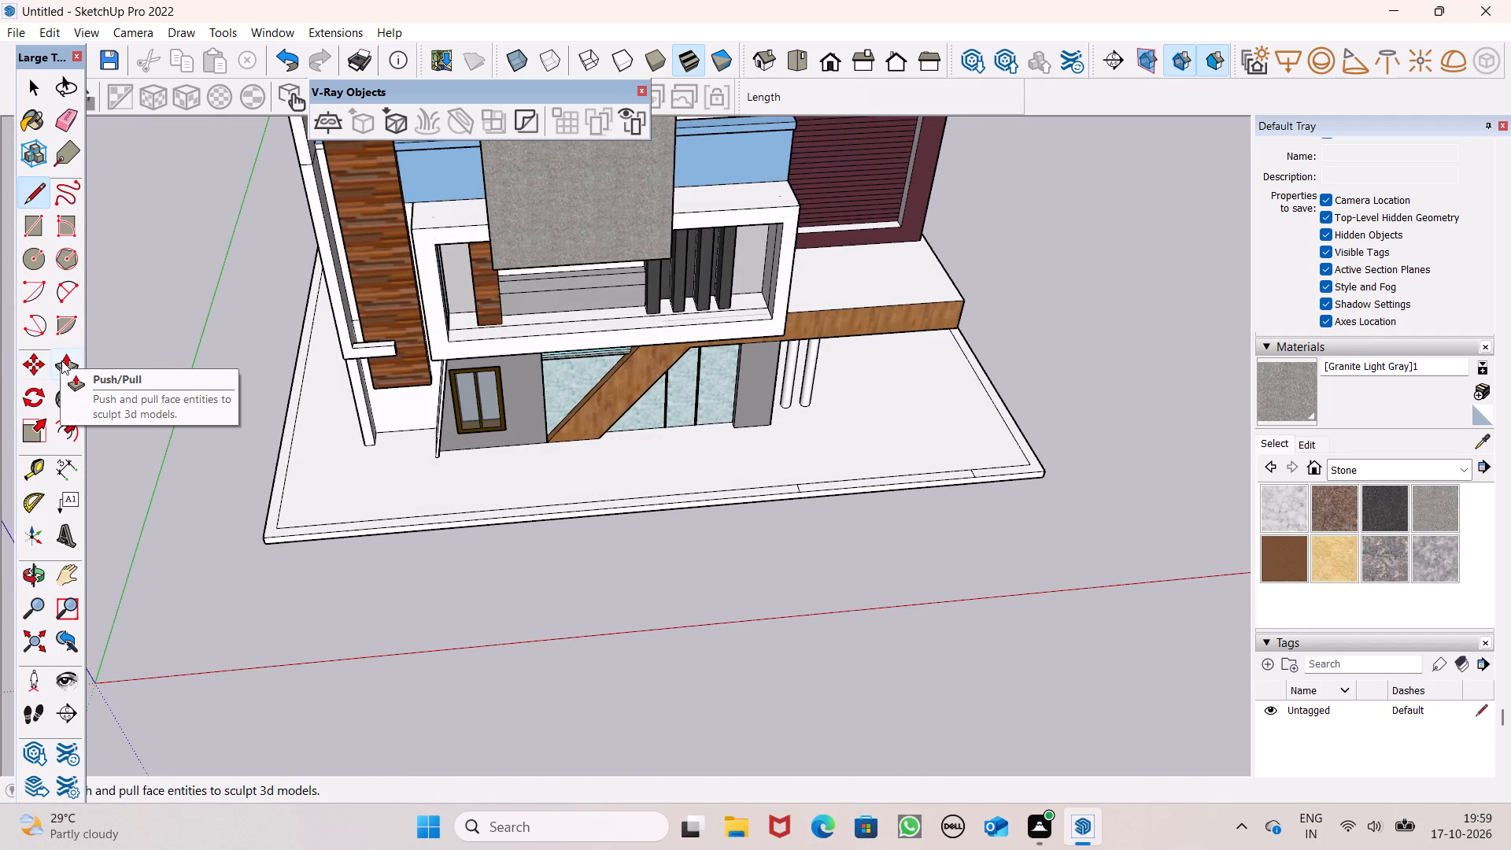
Pull the plot's border strip up 6' as a boundary wall, leaving the gate segment at base level.
left_click(61, 360)
scroll(274, 520, "up", 5)
left_click_drag(273, 527, 272, 459)
type("6'")
key("Return")
Examine the boundary wall and its front gate opening from several angles.
scroll(272, 459, "down", 5)
middle_click_drag(638, 502, 476, 381)
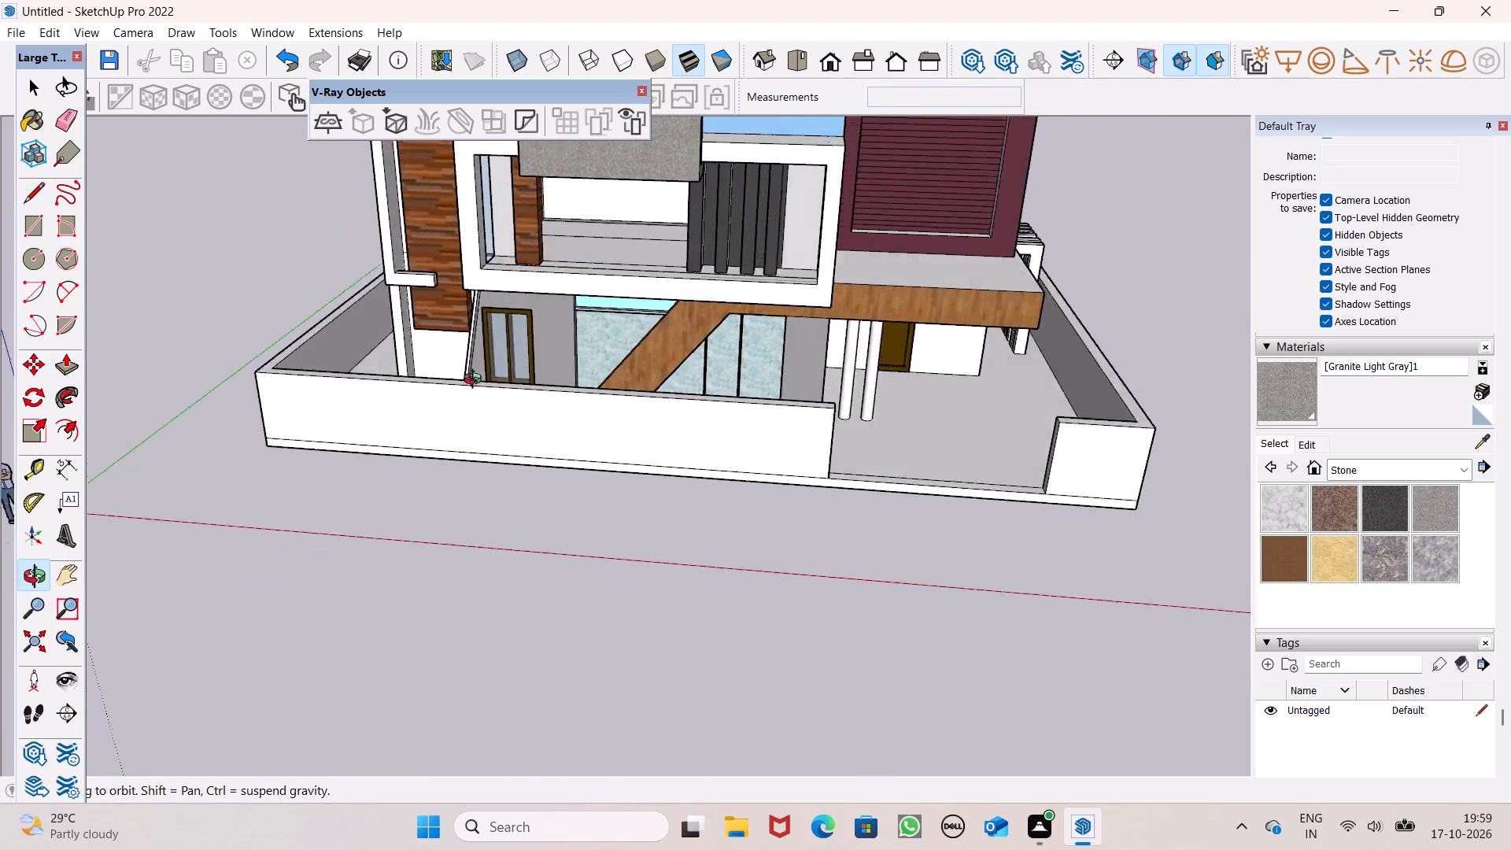
middle_click_drag(476, 381, 374, 379)
scroll(373, 371, "up", 1)
scroll(377, 361, "down", 4)
middle_click_drag(670, 466, 745, 413)
middle_click_drag(656, 464, 664, 458)
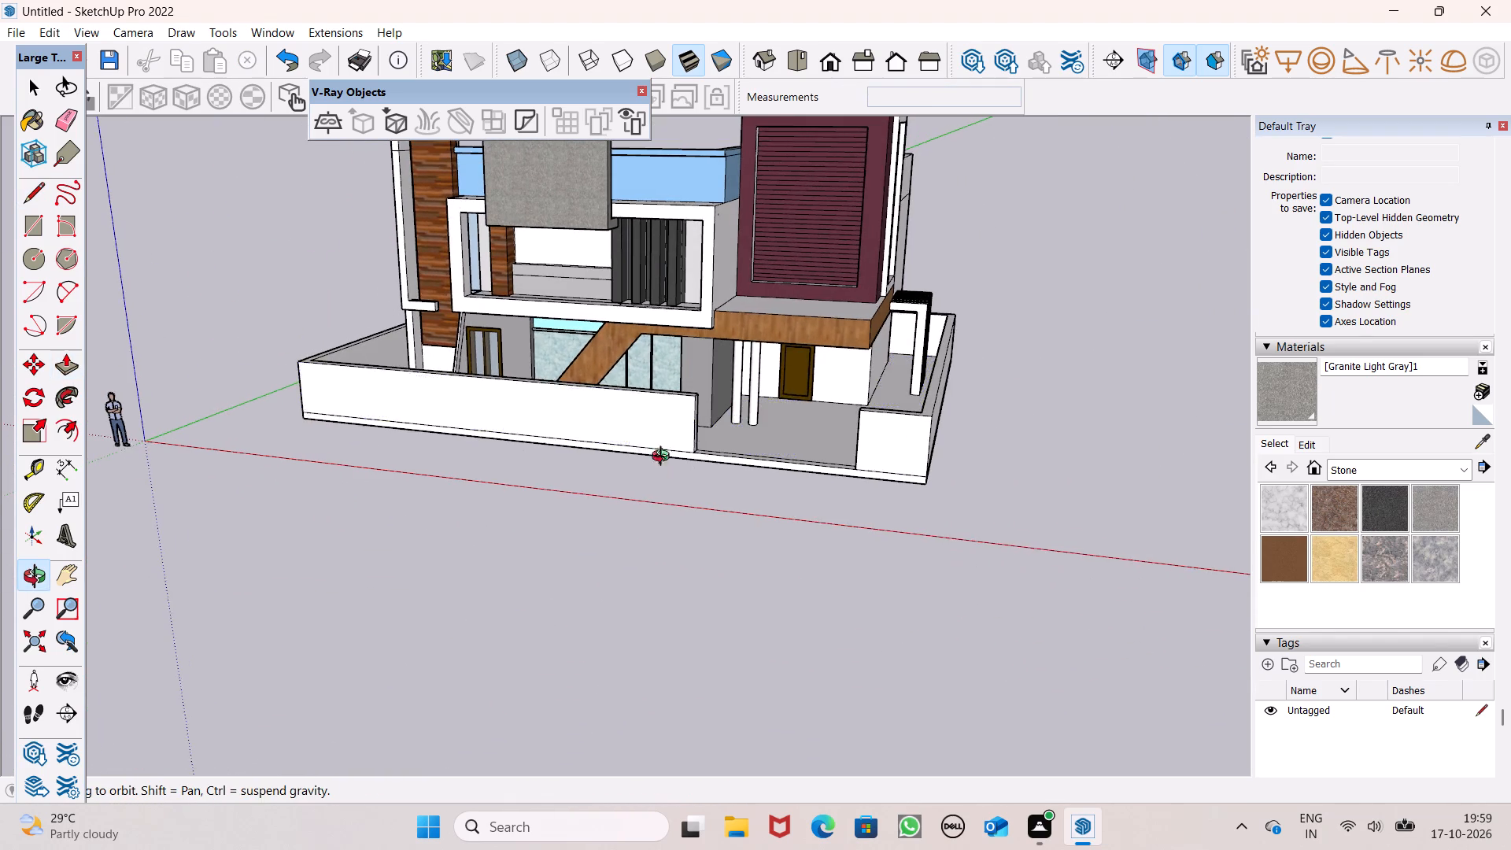
middle_click_drag(664, 458, 696, 450)
scroll(558, 477, "up", 1)
middle_click_drag(572, 489, 659, 549)
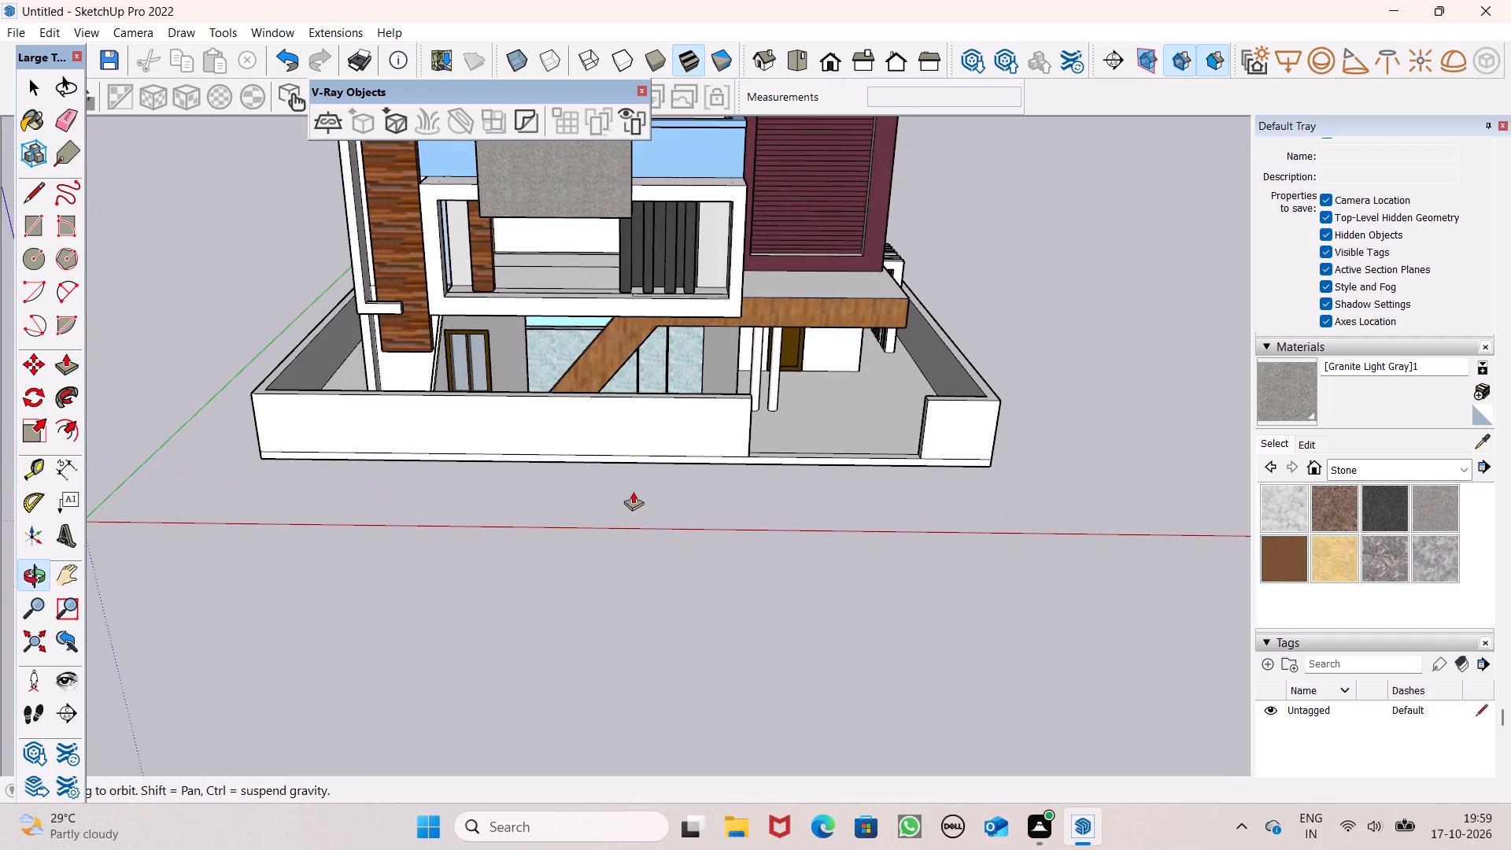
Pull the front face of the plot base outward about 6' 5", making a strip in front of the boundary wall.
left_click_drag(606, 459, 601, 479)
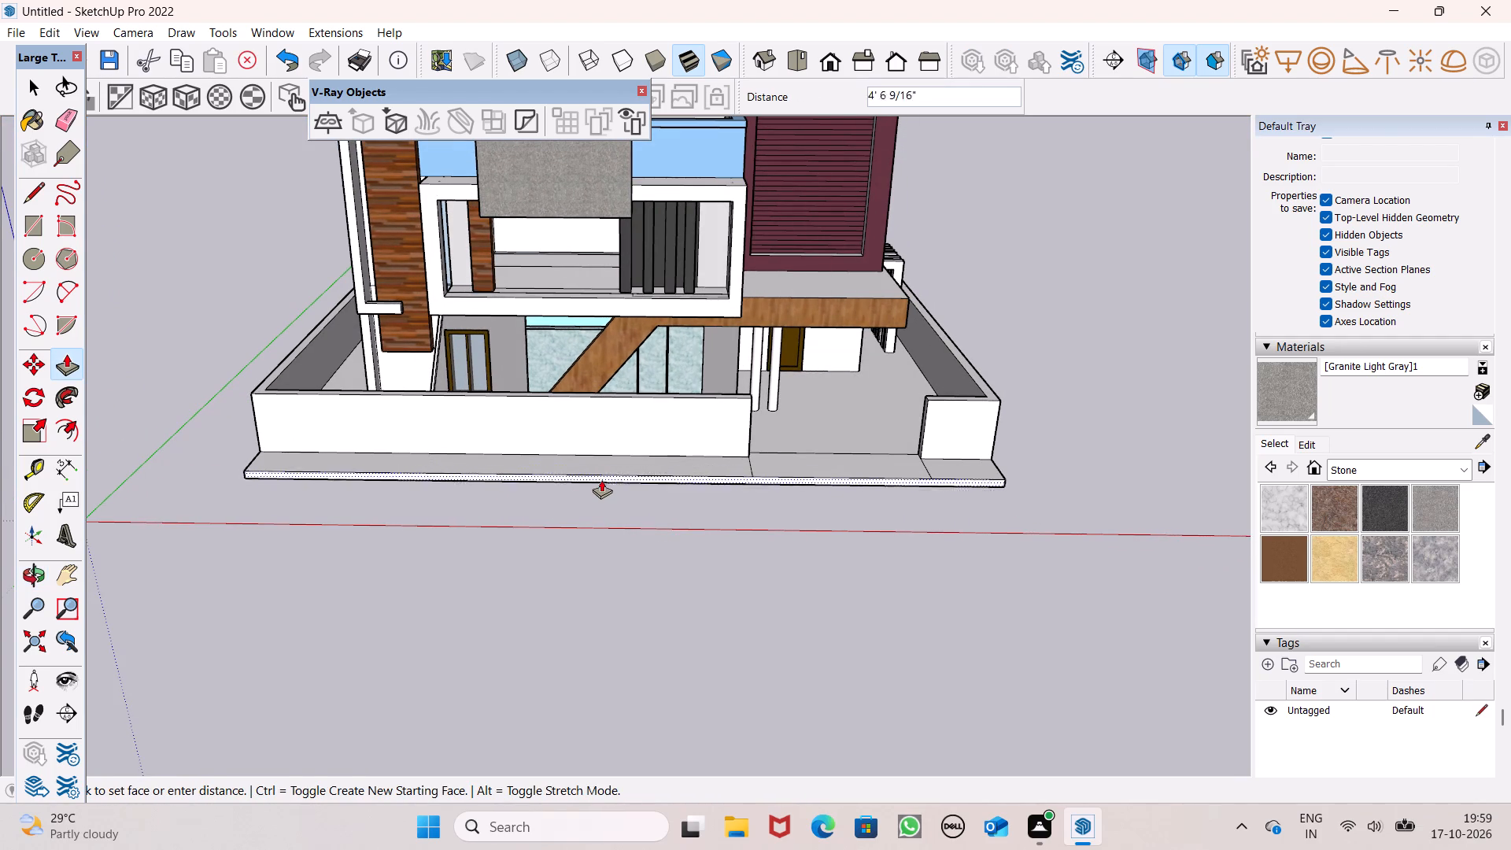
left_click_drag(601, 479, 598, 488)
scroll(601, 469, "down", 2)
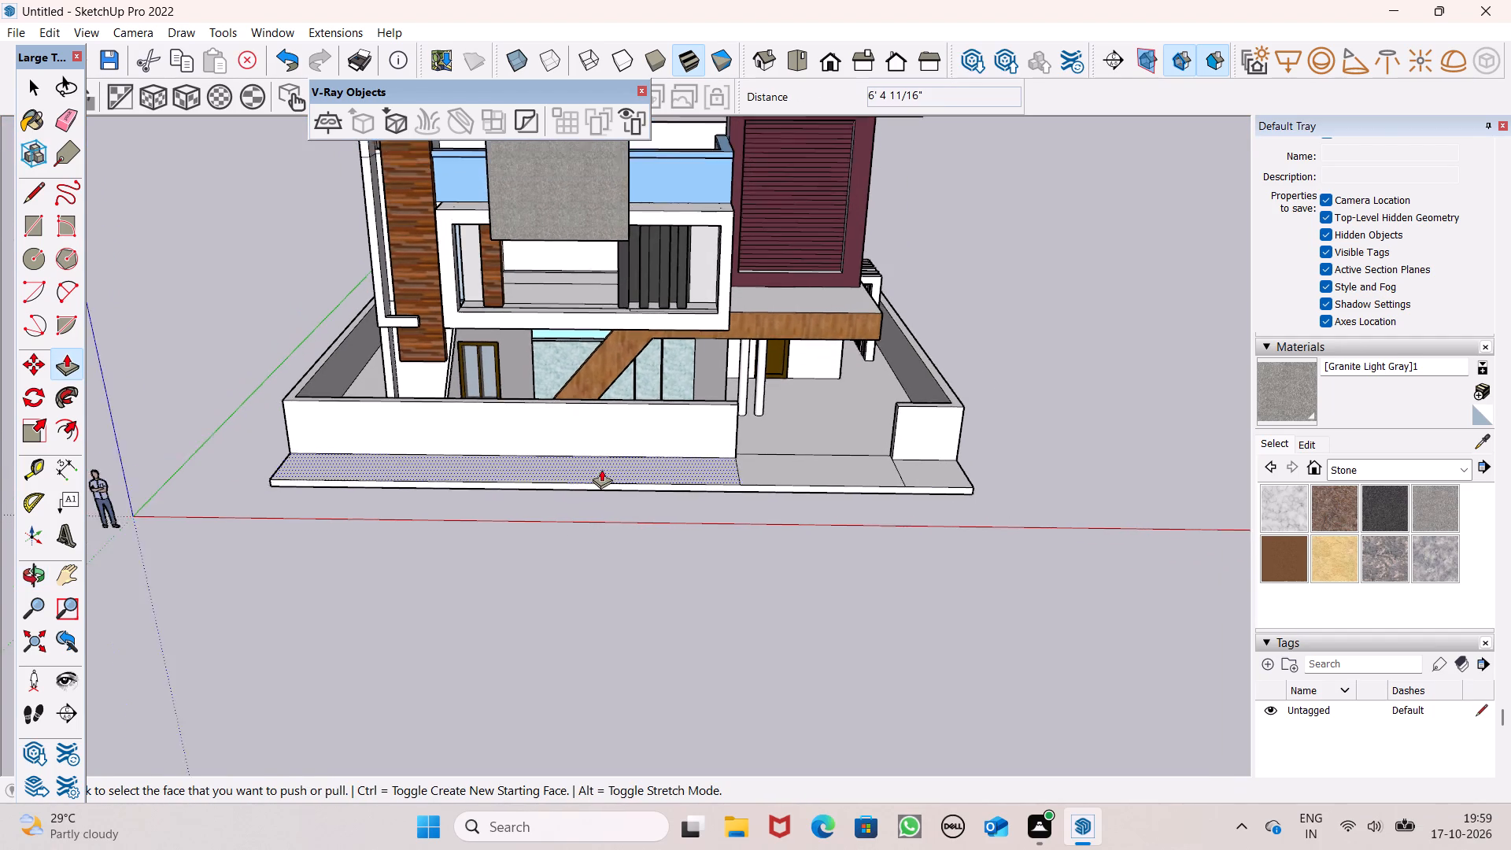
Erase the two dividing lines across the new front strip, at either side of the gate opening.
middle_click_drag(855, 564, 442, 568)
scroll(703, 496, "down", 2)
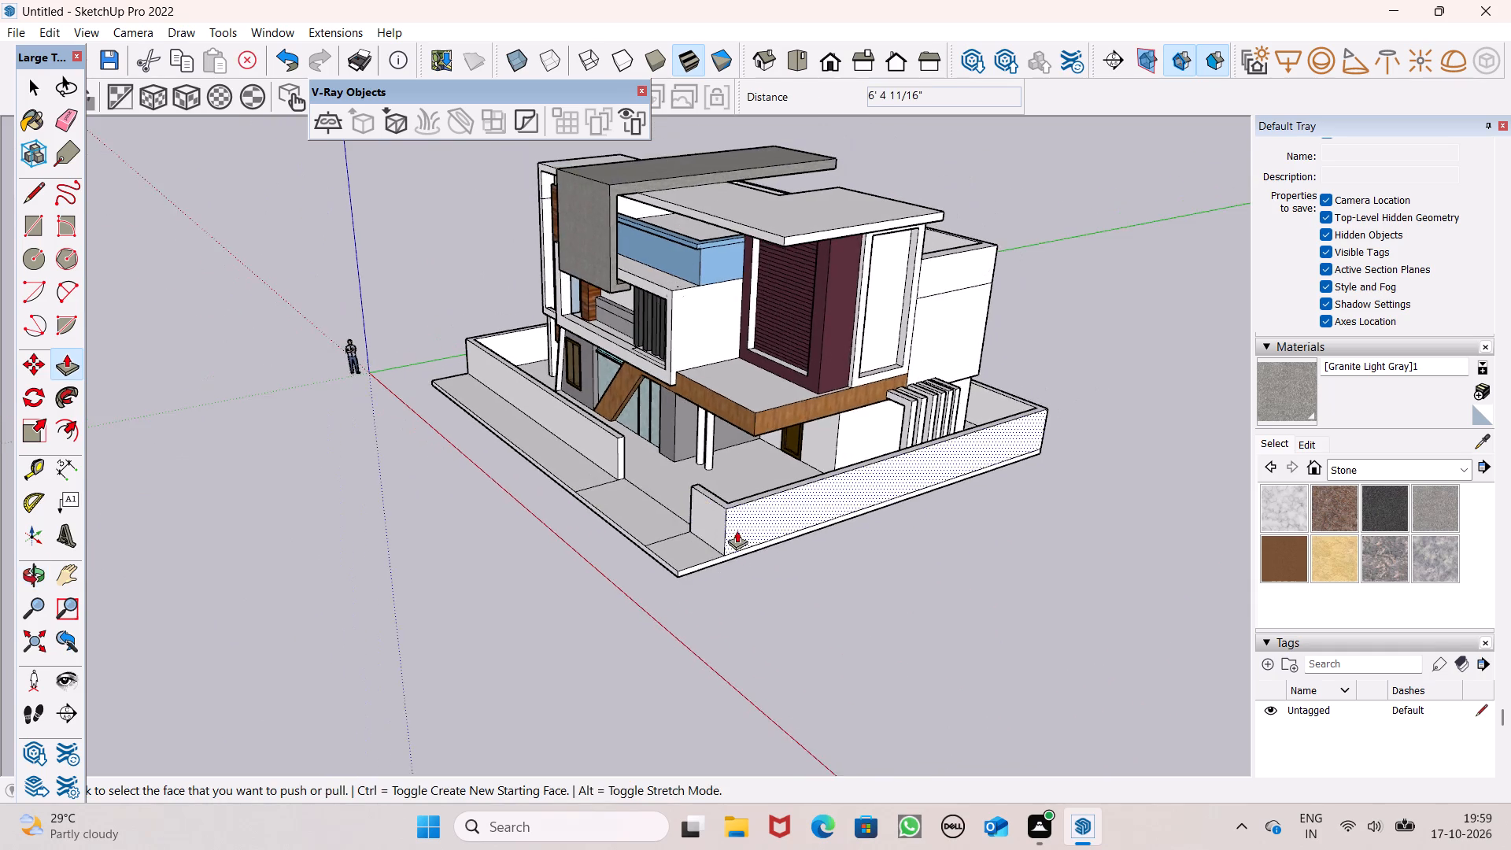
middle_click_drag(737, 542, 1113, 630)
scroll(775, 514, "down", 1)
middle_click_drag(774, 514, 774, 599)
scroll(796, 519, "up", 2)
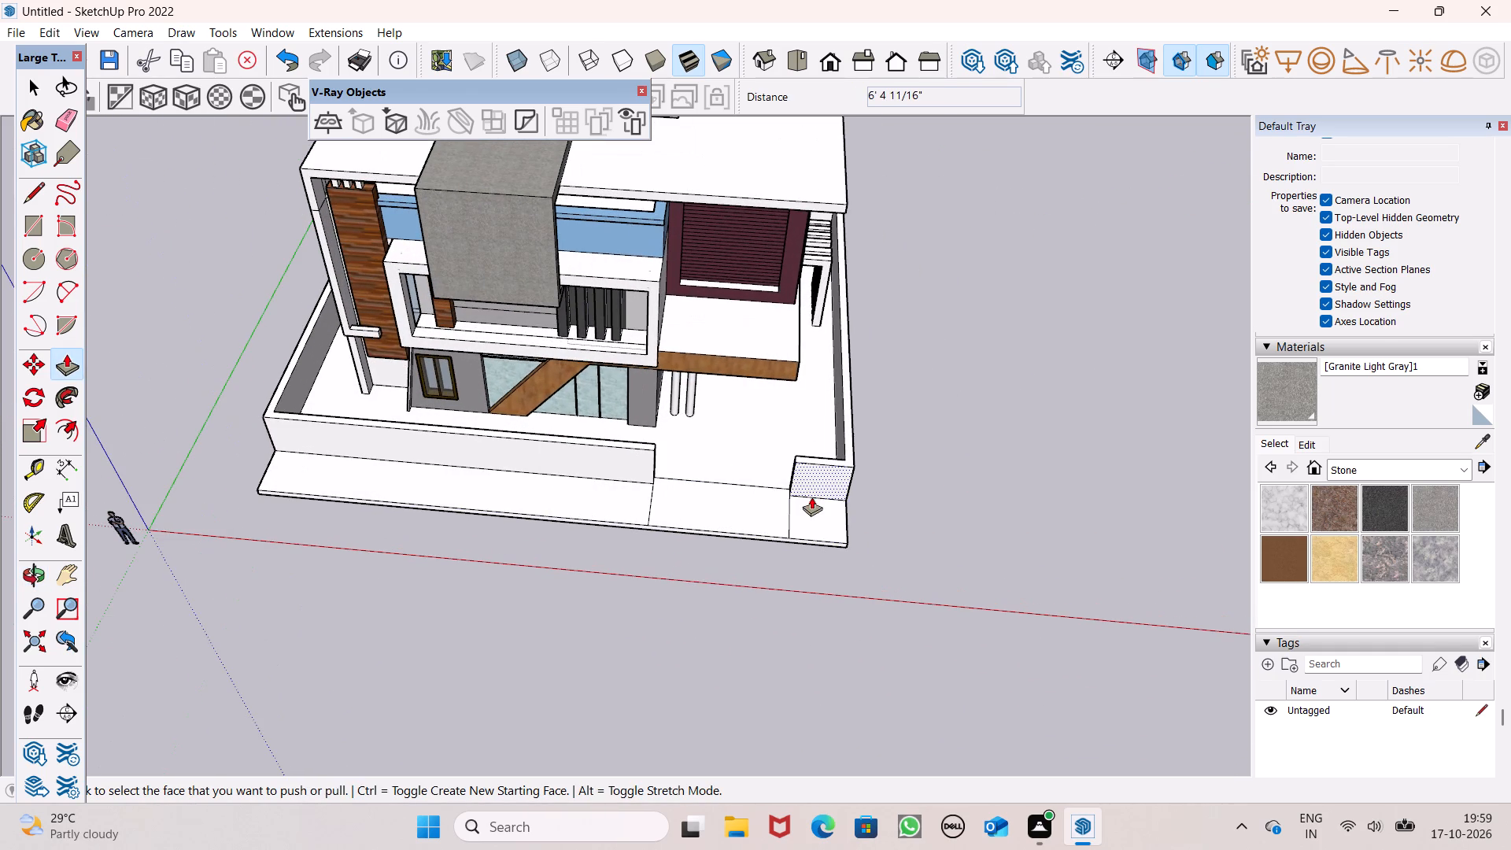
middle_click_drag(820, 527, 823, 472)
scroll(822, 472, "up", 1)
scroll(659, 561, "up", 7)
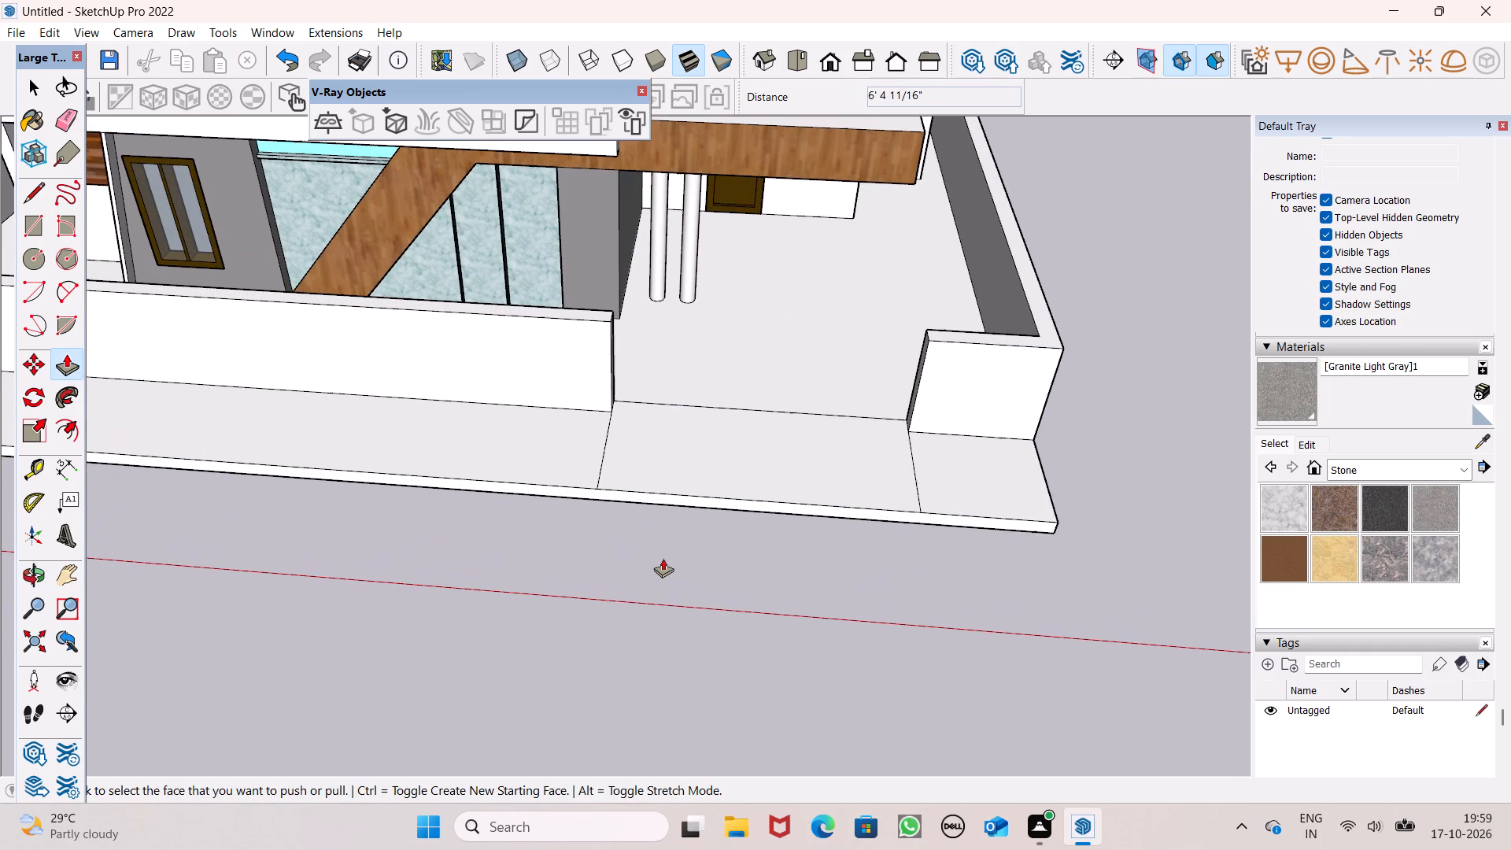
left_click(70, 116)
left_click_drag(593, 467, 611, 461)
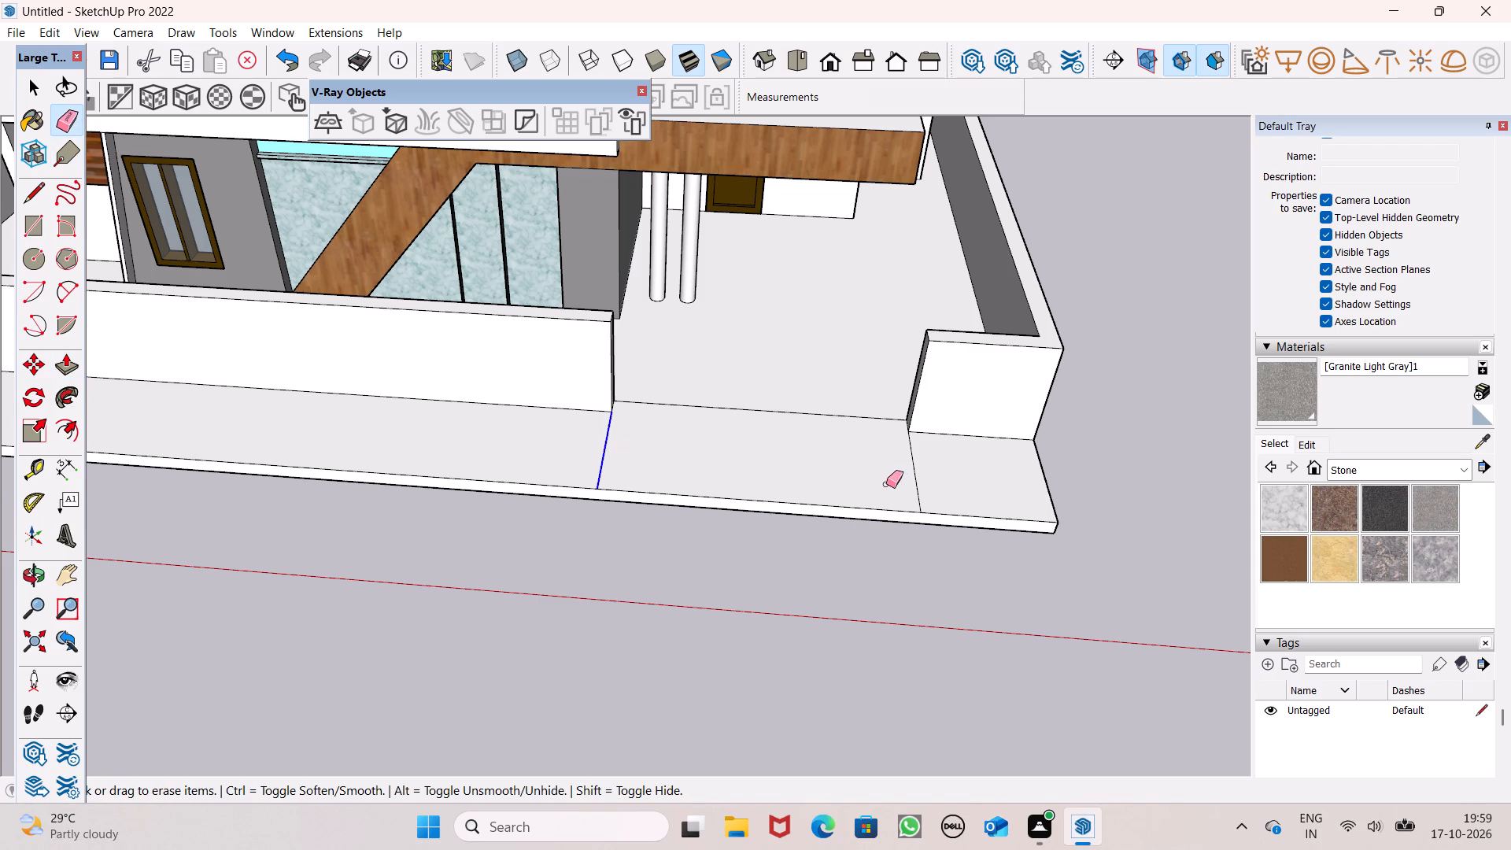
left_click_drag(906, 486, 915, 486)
Examine the boundary wall, front strip and whole house from the front, side and eye level.
scroll(866, 470, "down", 5)
middle_click_drag(865, 471, 636, 369)
scroll(690, 456, "up", 2)
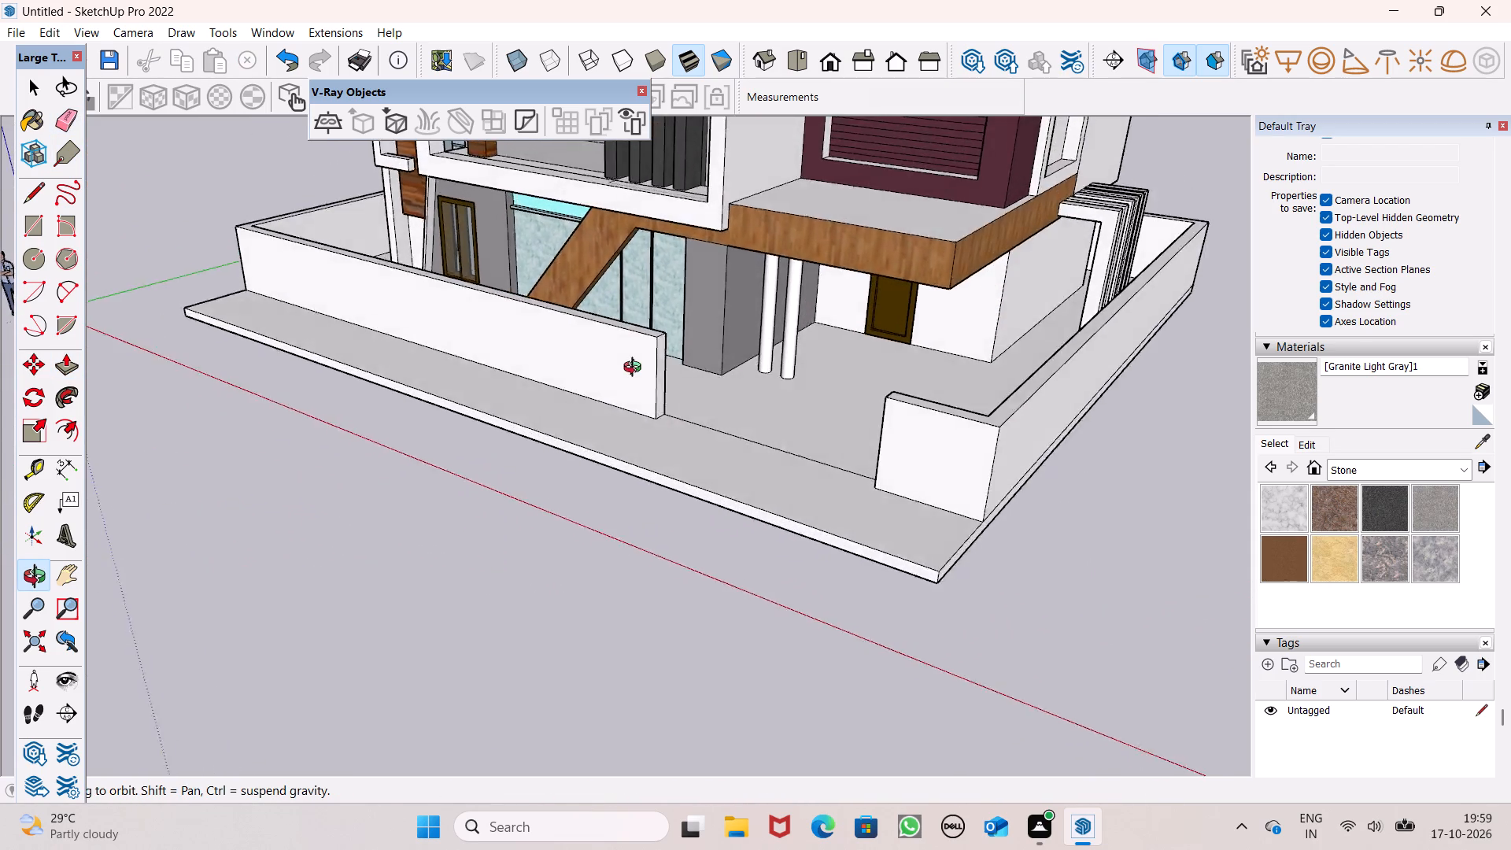
middle_click_drag(636, 369, 501, 325)
scroll(523, 341, "down", 2)
middle_click_drag(707, 362, 802, 280)
scroll(892, 362, "down", 3)
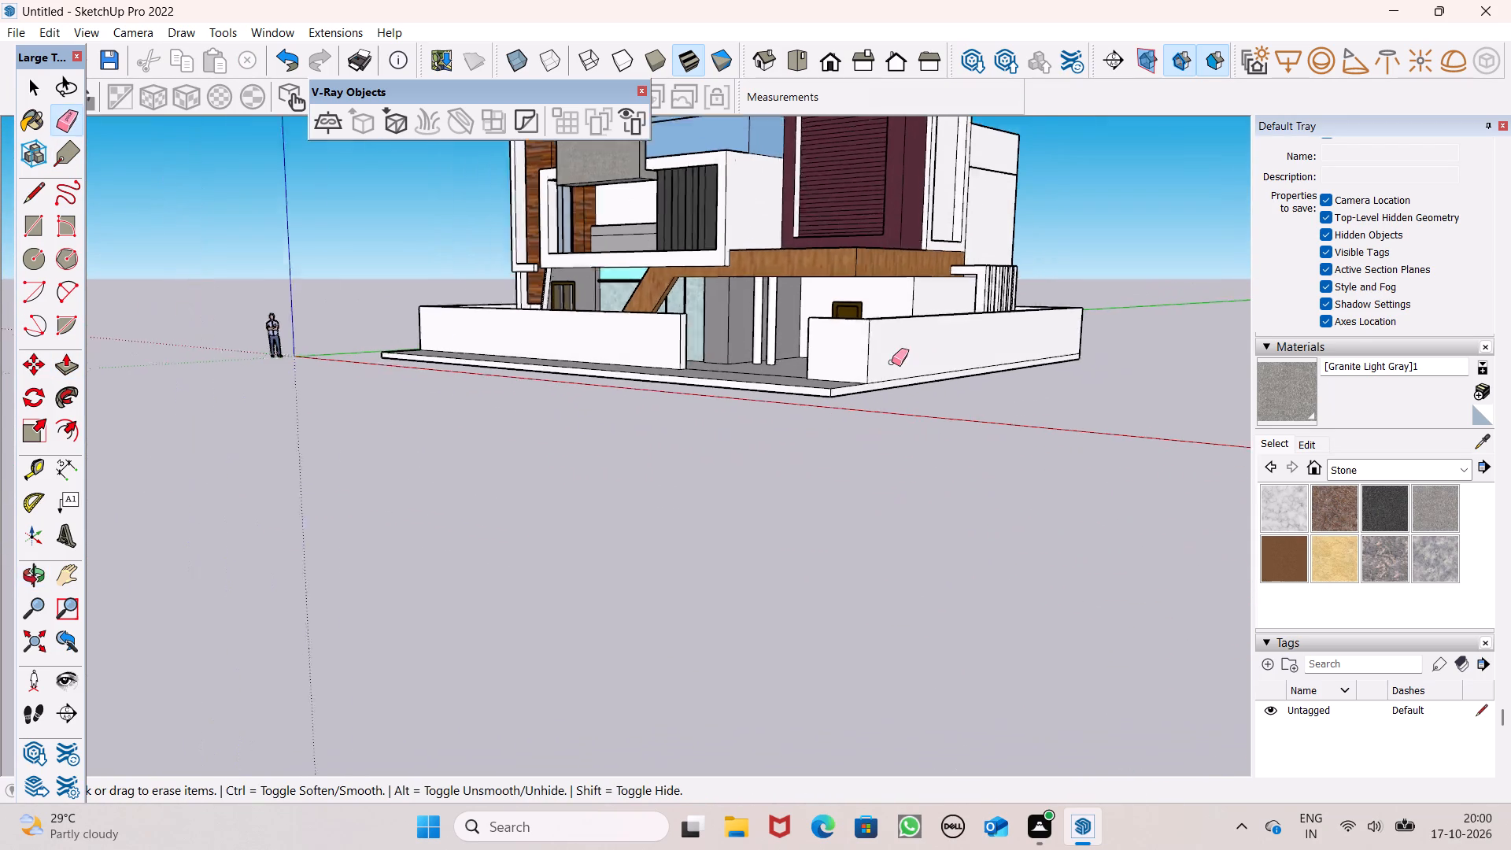
scroll(892, 362, "down", 1)
scroll(808, 327, "down", 3)
scroll(813, 353, "up", 1)
middle_click_drag(813, 353, 1118, 316)
scroll(873, 298, "down", 2)
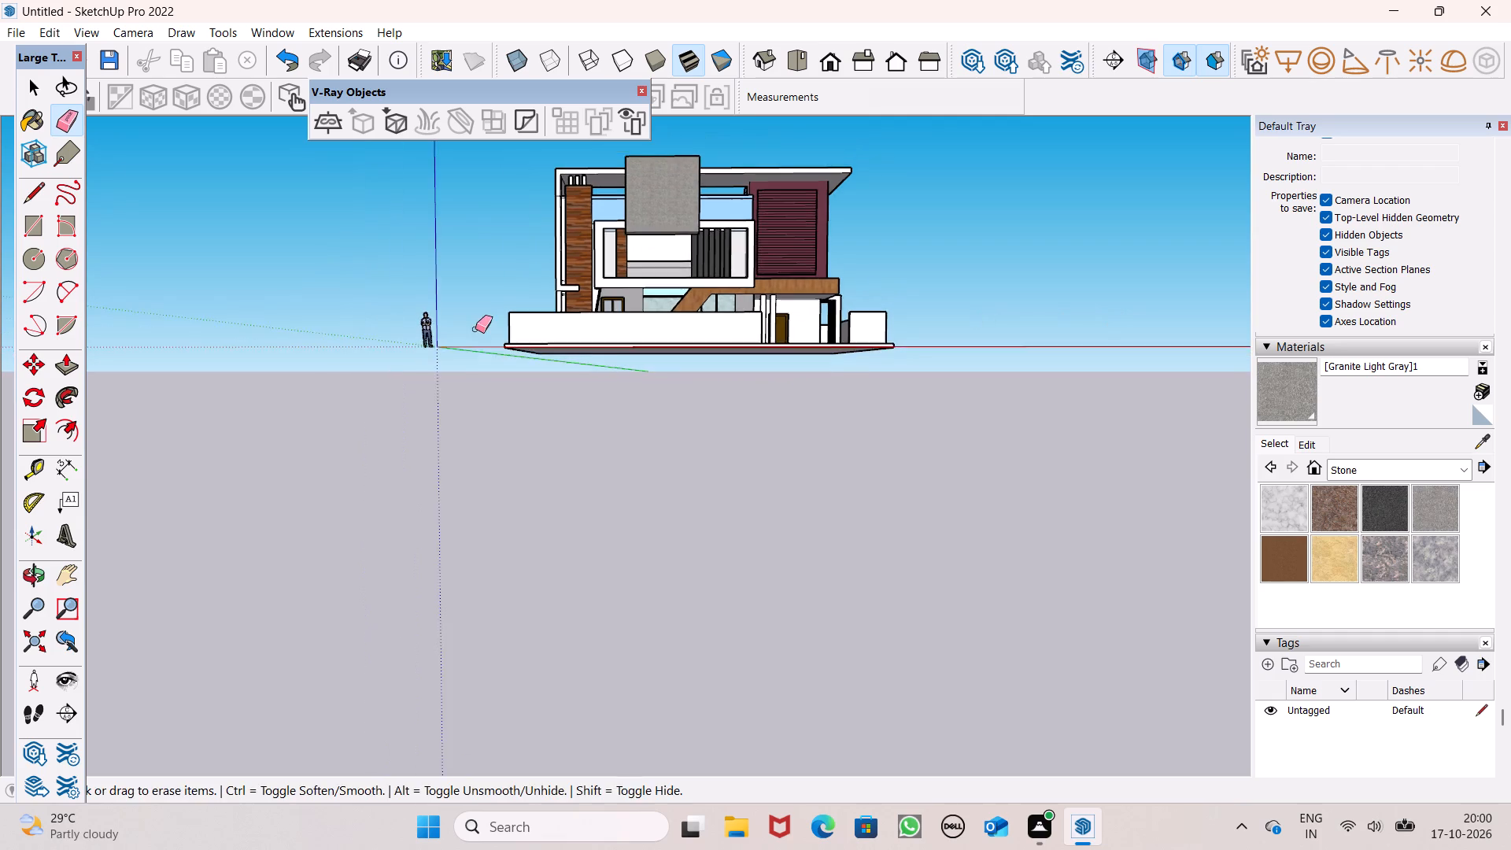
middle_click_drag(475, 330, 251, 459)
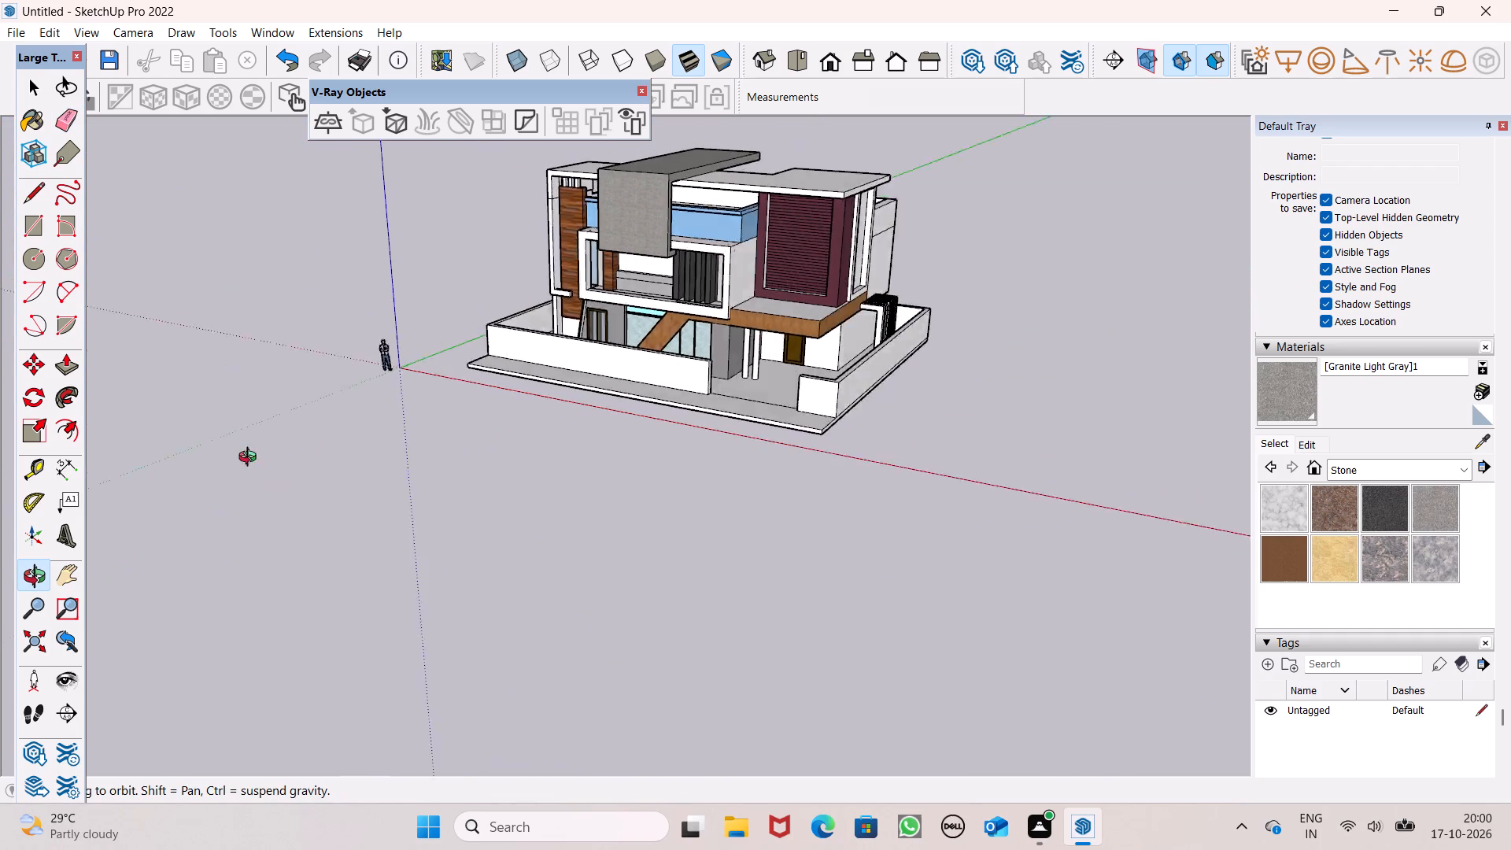
middle_click_drag(251, 459, 70, 451)
middle_click_drag(685, 362, 442, 346)
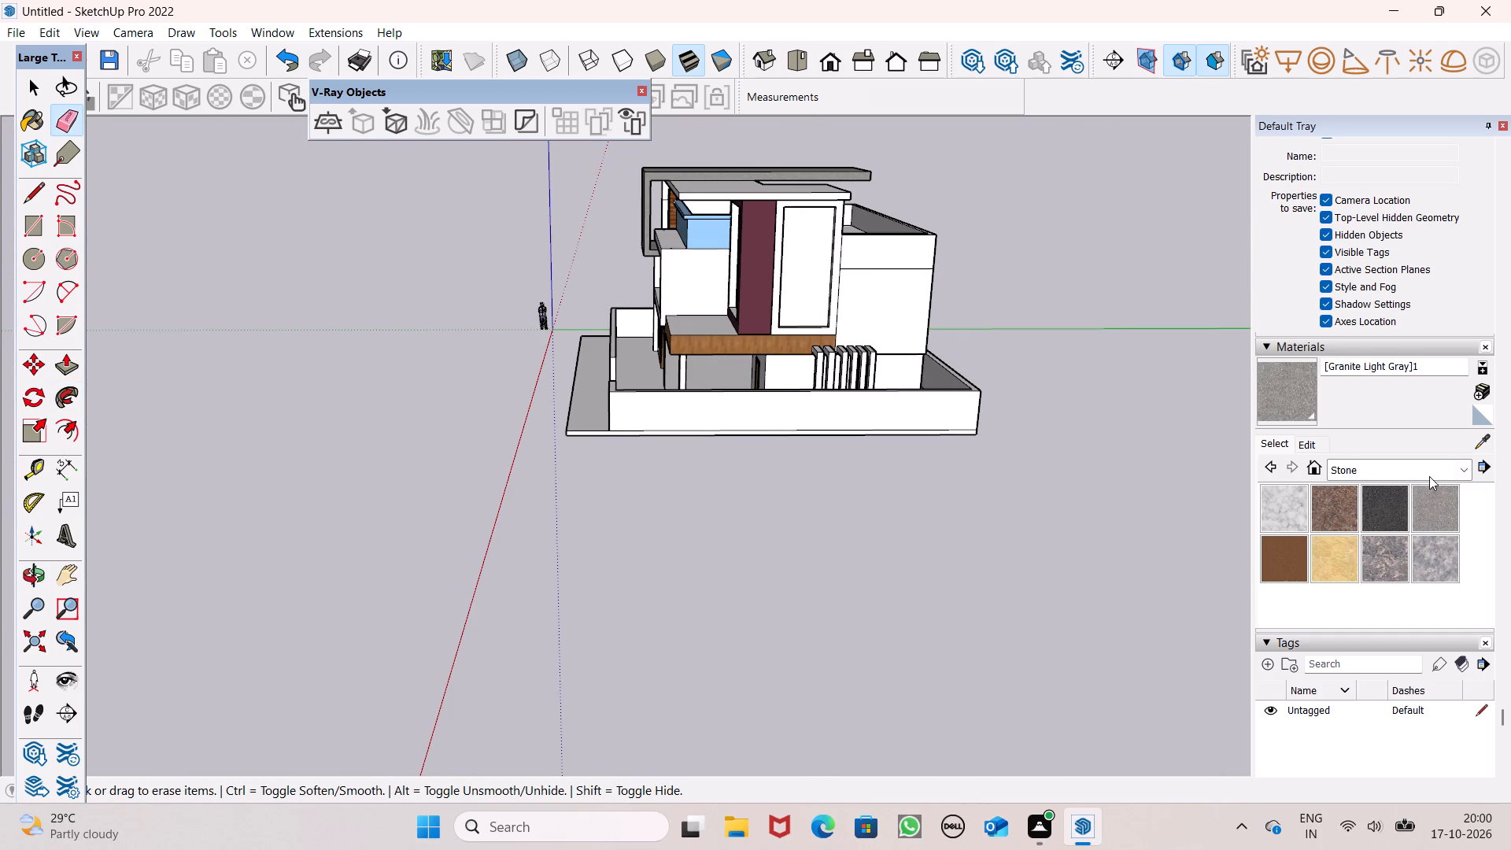
Switch the material library to the Asphalt and Concrete collection.
left_click(1452, 471)
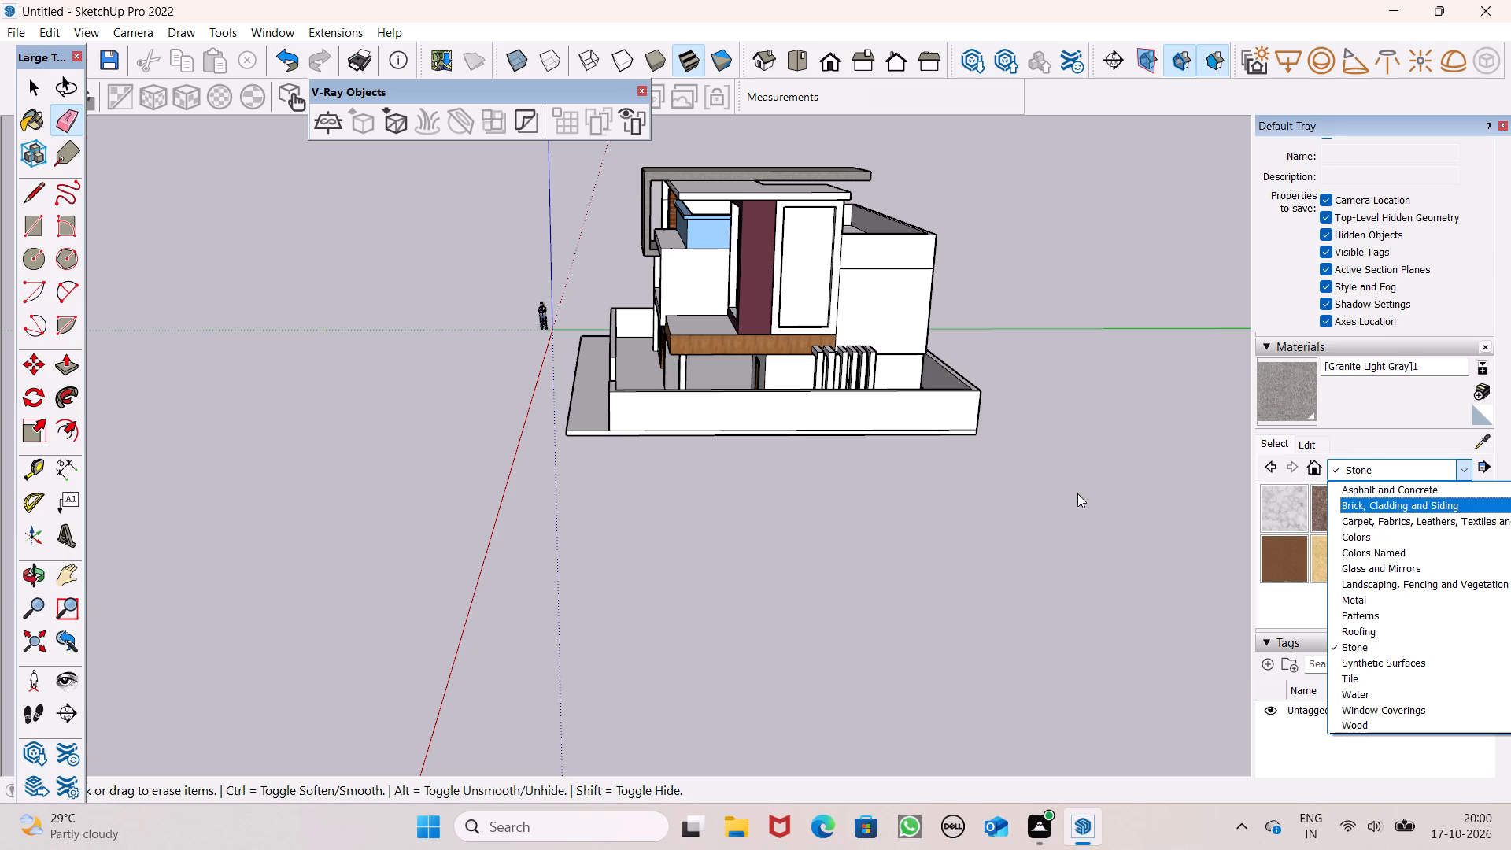
left_click(1047, 501)
key("space")
left_click(1029, 479)
Examine the side and rear boundary walls and the pergola behind them.
middle_click_drag(1009, 462, 905, 484)
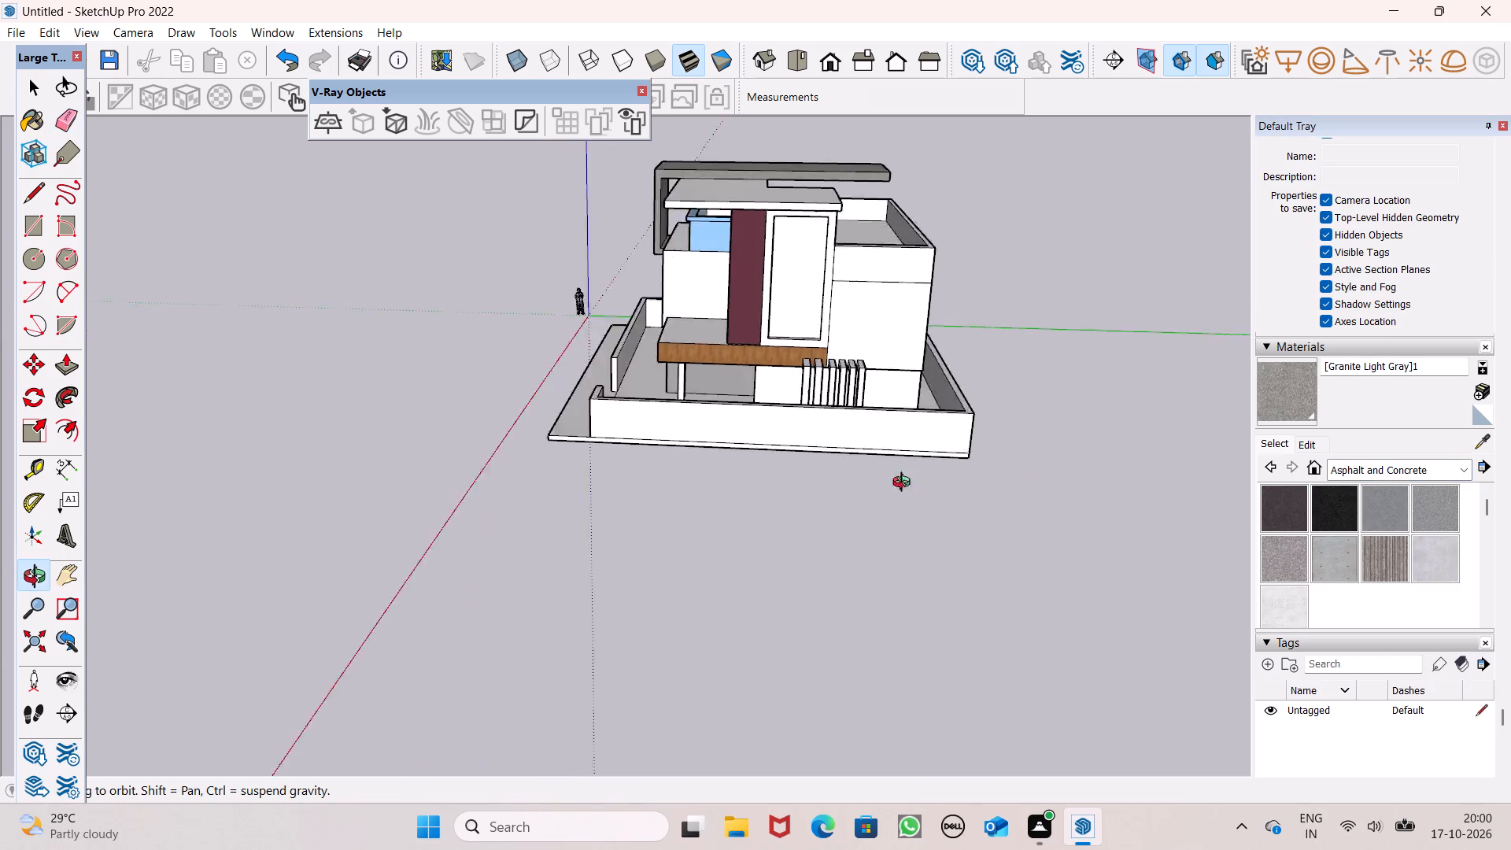
middle_click_drag(905, 484, 807, 429)
scroll(829, 379, "up", 6)
middle_click_drag(848, 401, 826, 484)
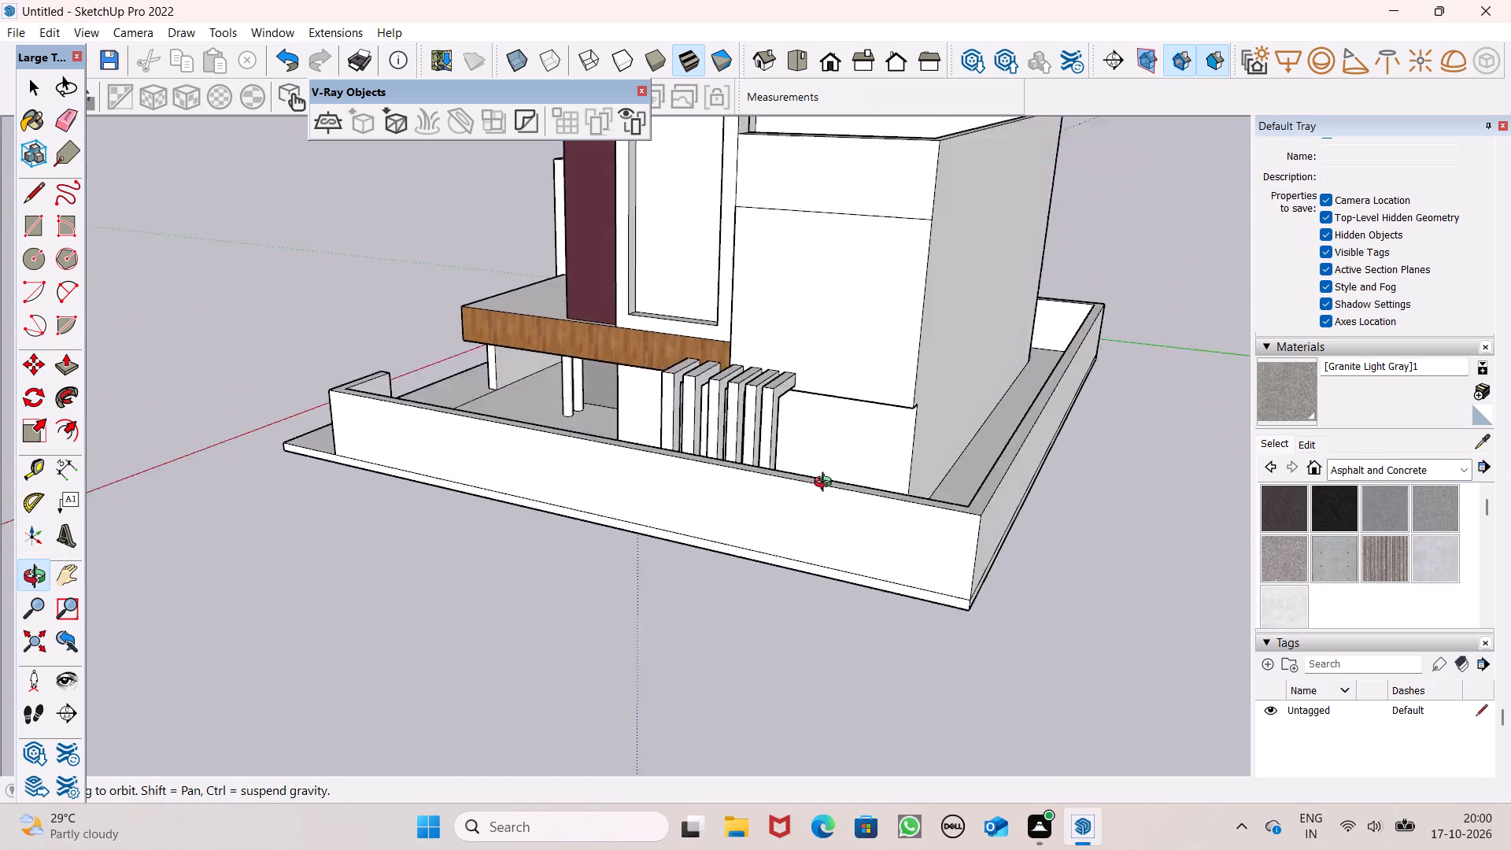
middle_click_drag(826, 484, 798, 513)
scroll(805, 508, "up", 7)
middle_click_drag(938, 483, 811, 395)
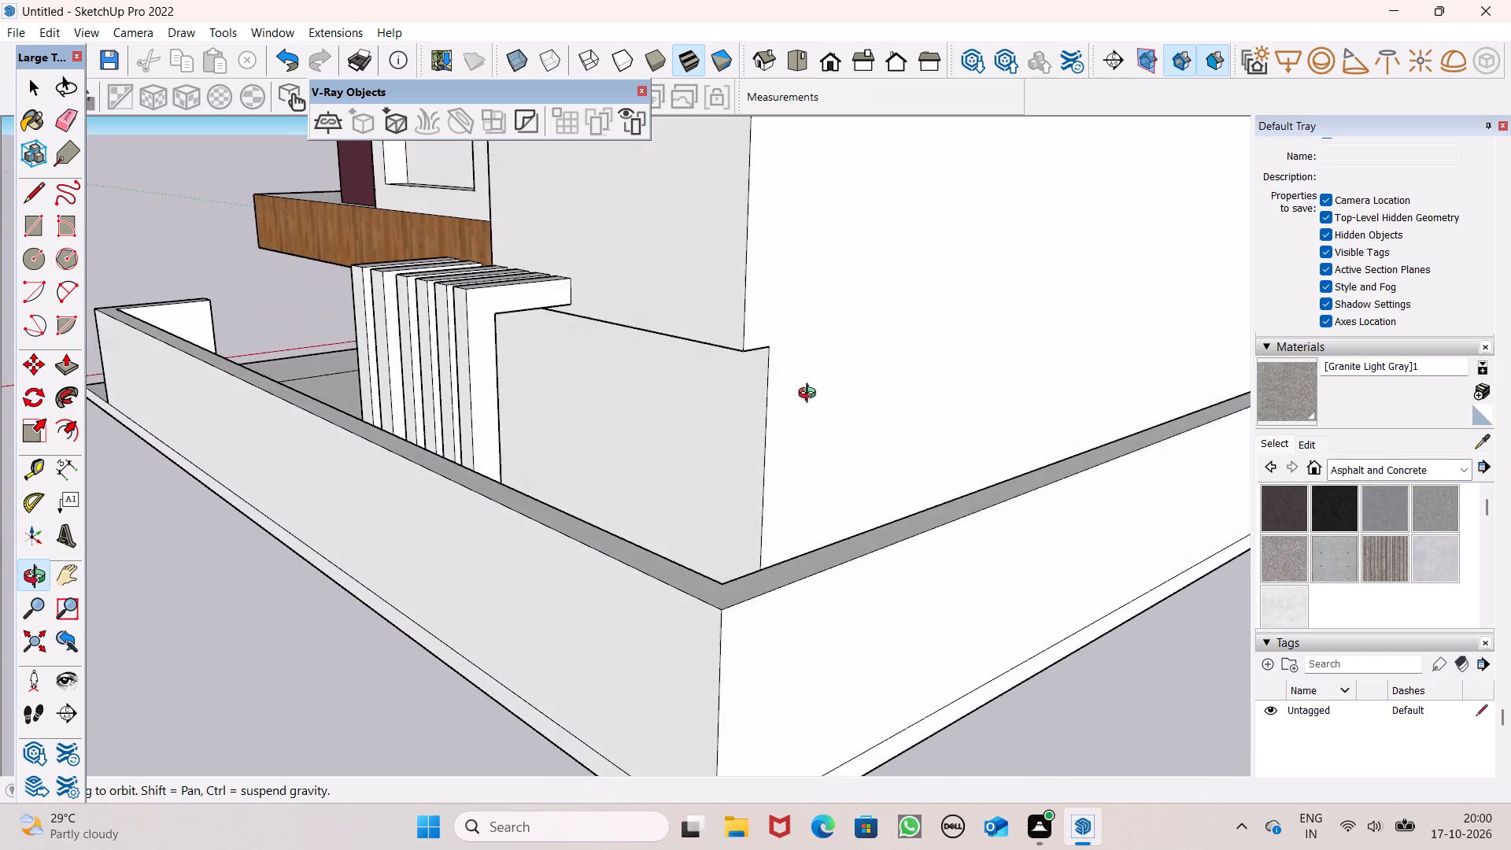
middle_click_drag(811, 395, 687, 311)
scroll(706, 342, "up", 1)
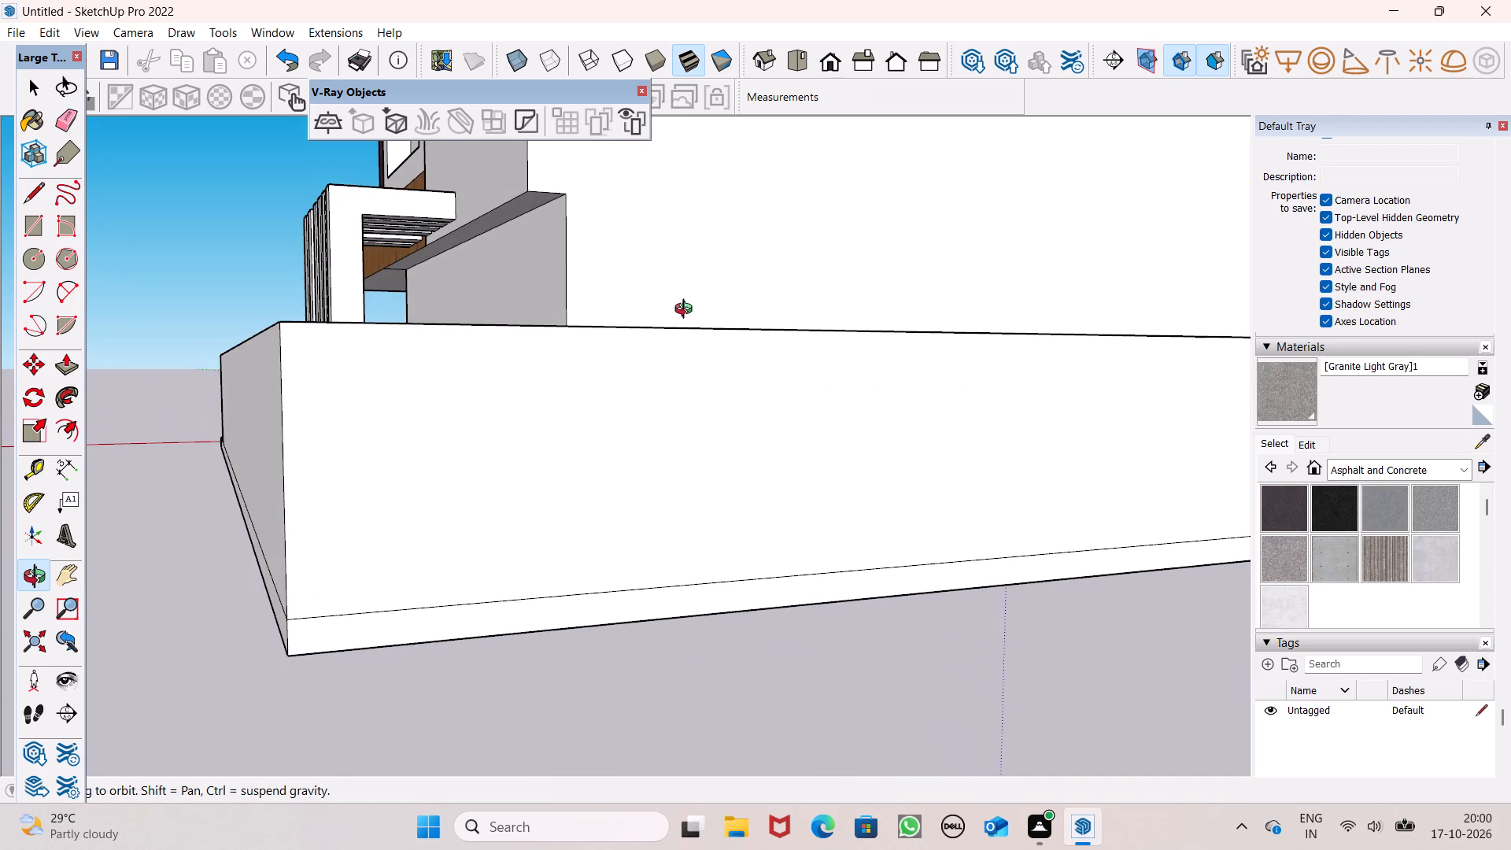
middle_click_drag(687, 311, 1150, 336)
scroll(859, 324, "down", 1)
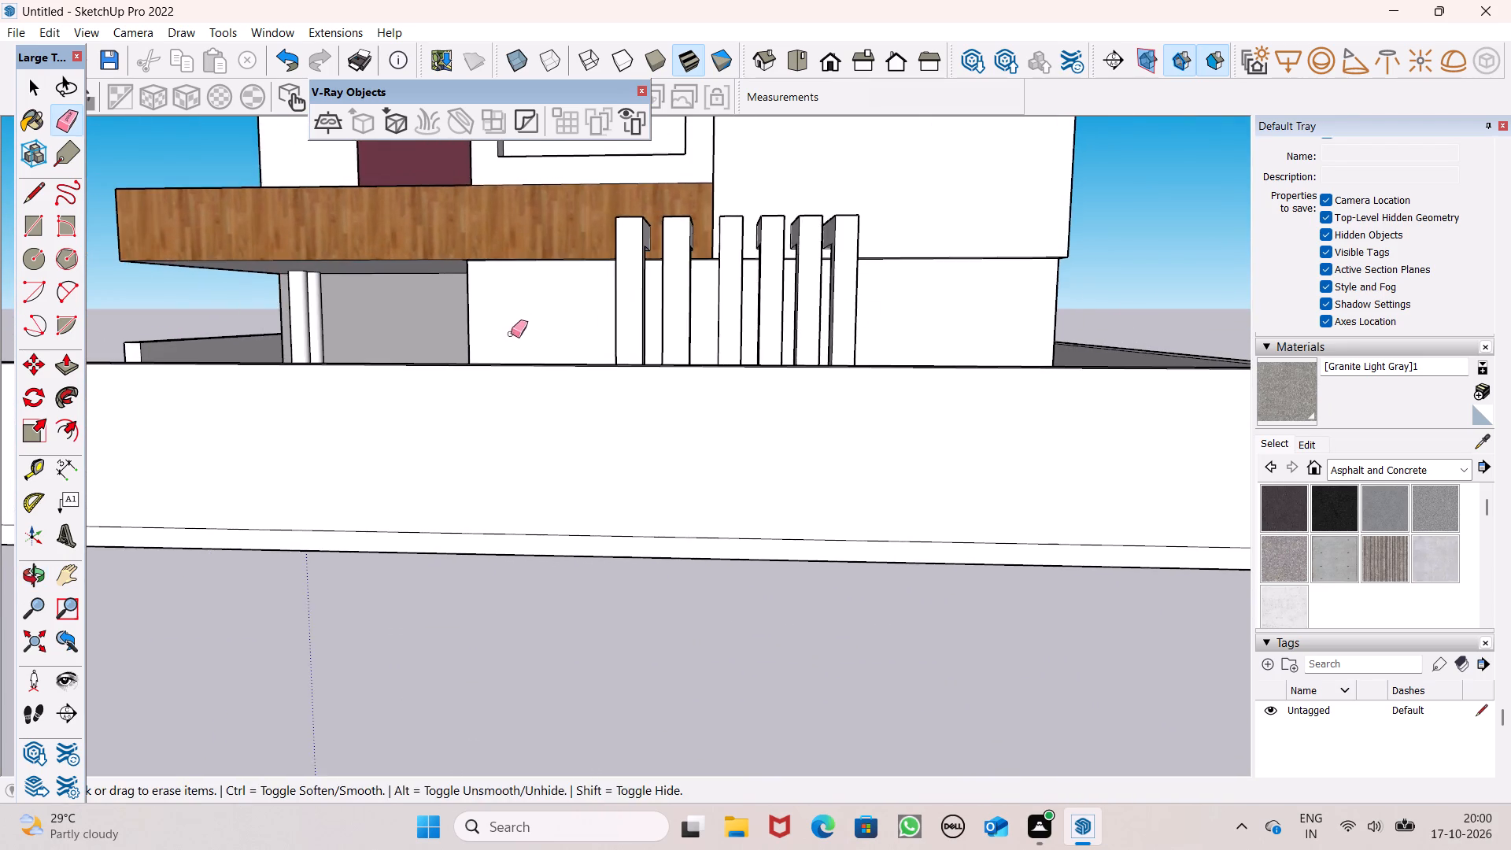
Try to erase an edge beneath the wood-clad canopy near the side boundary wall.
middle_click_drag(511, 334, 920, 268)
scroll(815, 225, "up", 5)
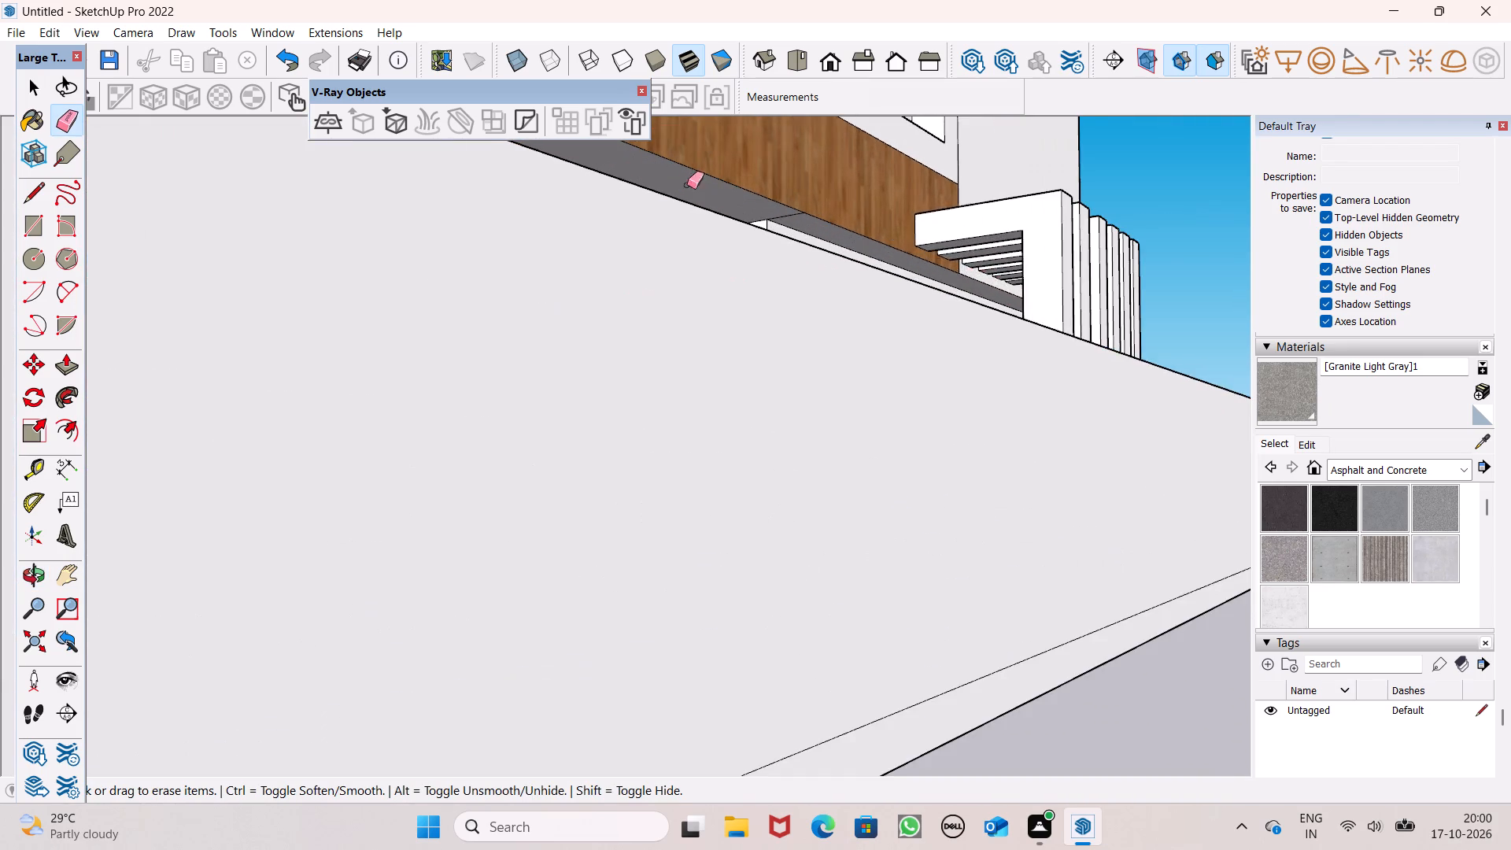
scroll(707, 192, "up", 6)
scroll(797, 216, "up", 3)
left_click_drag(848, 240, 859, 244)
Examine the front elevation, gate opening and upper balcony from several distances and angles.
scroll(850, 240, "down", 7)
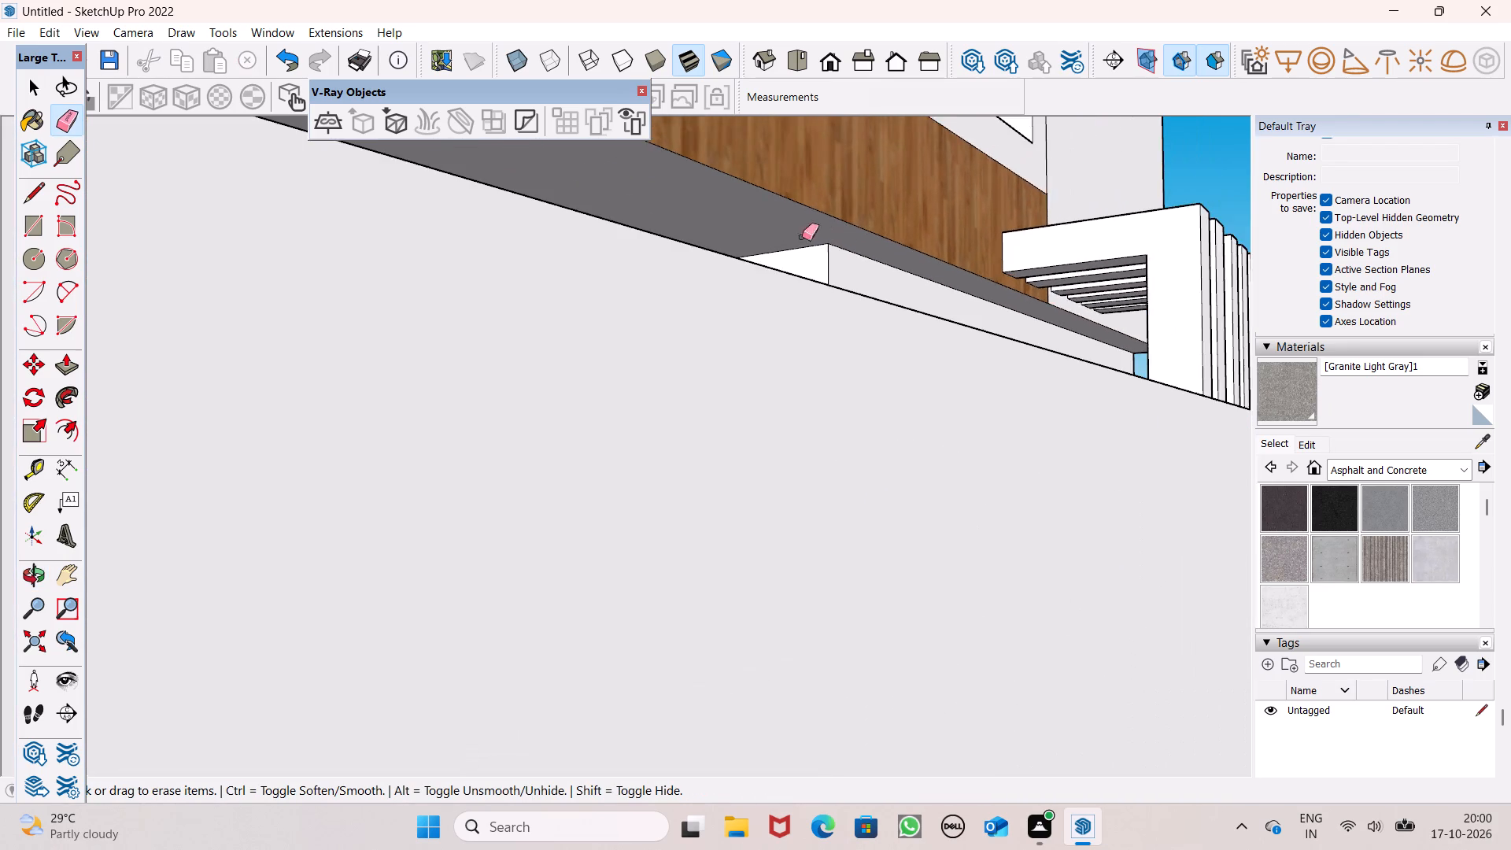
scroll(781, 226, "down", 11)
middle_click_drag(758, 264, 903, 356)
scroll(895, 371, "up", 1)
scroll(811, 245, "down", 4)
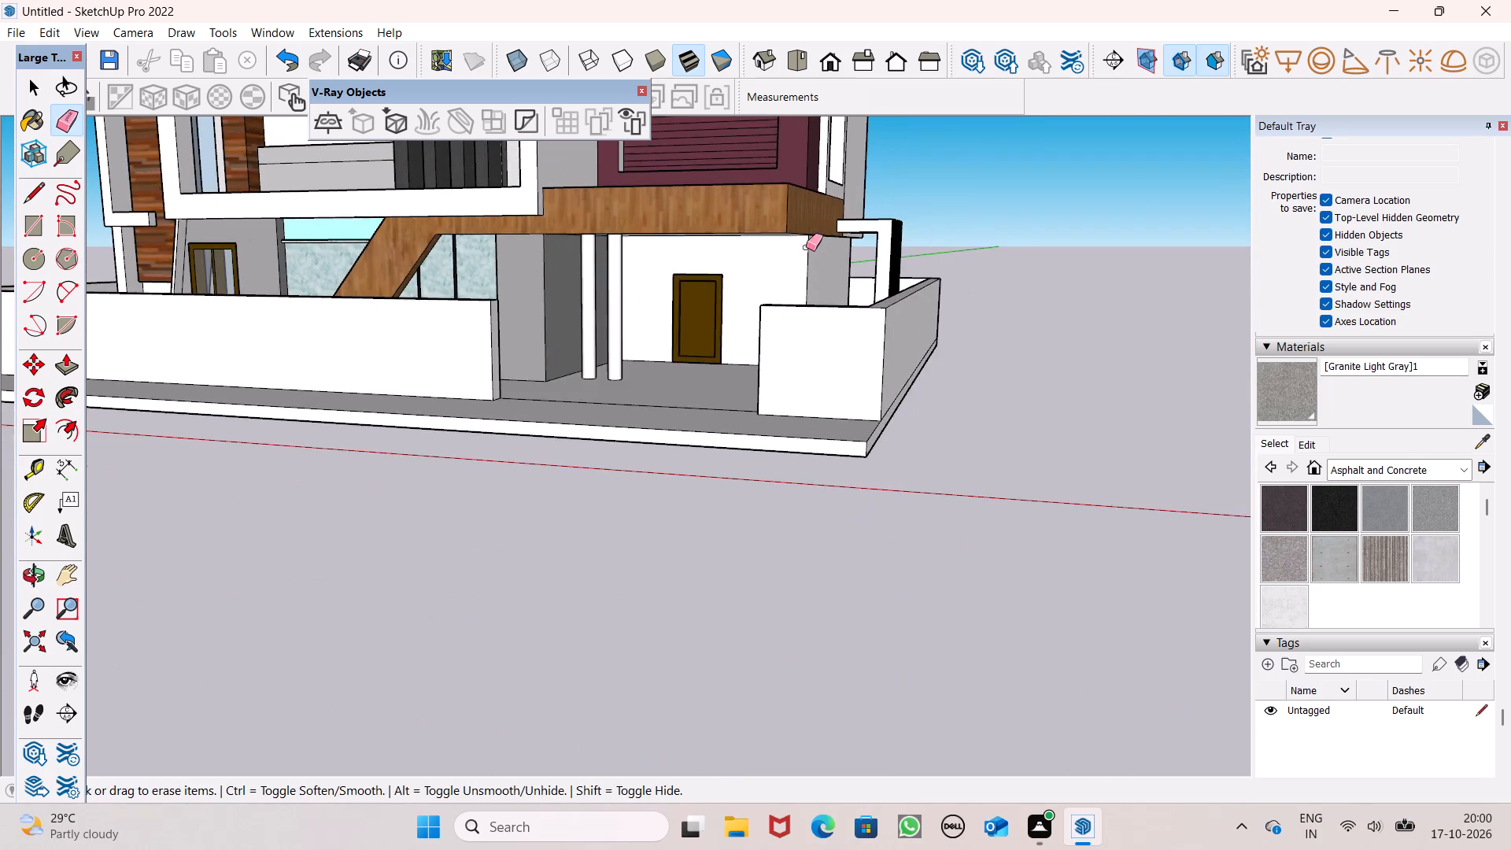
middle_click_drag(752, 321, 837, 317)
scroll(848, 243, "down", 13)
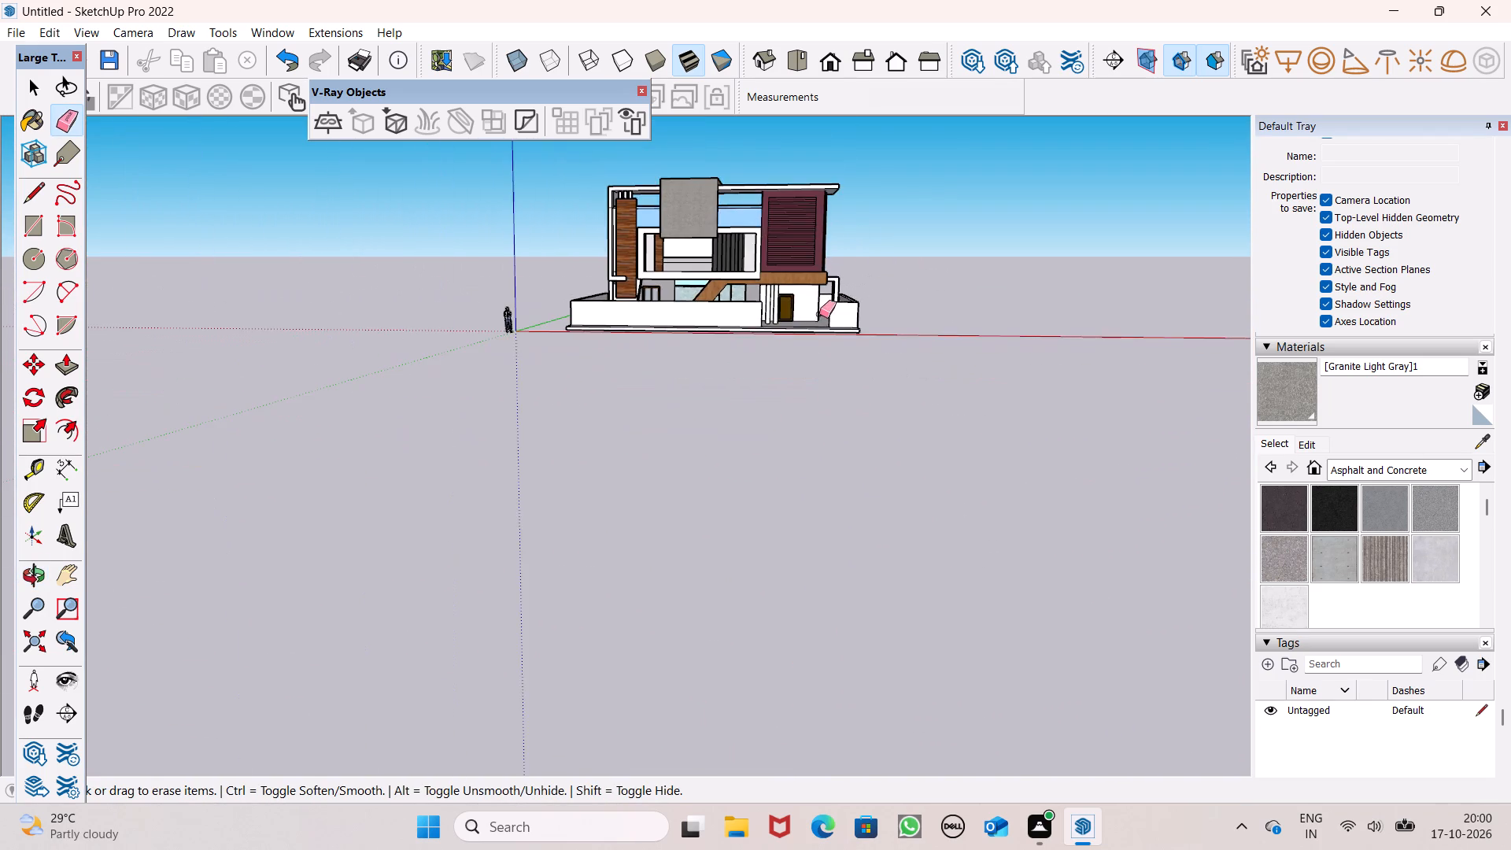
scroll(737, 247, "down", 3)
scroll(753, 238, "up", 12)
middle_click_drag(649, 236, 676, 277)
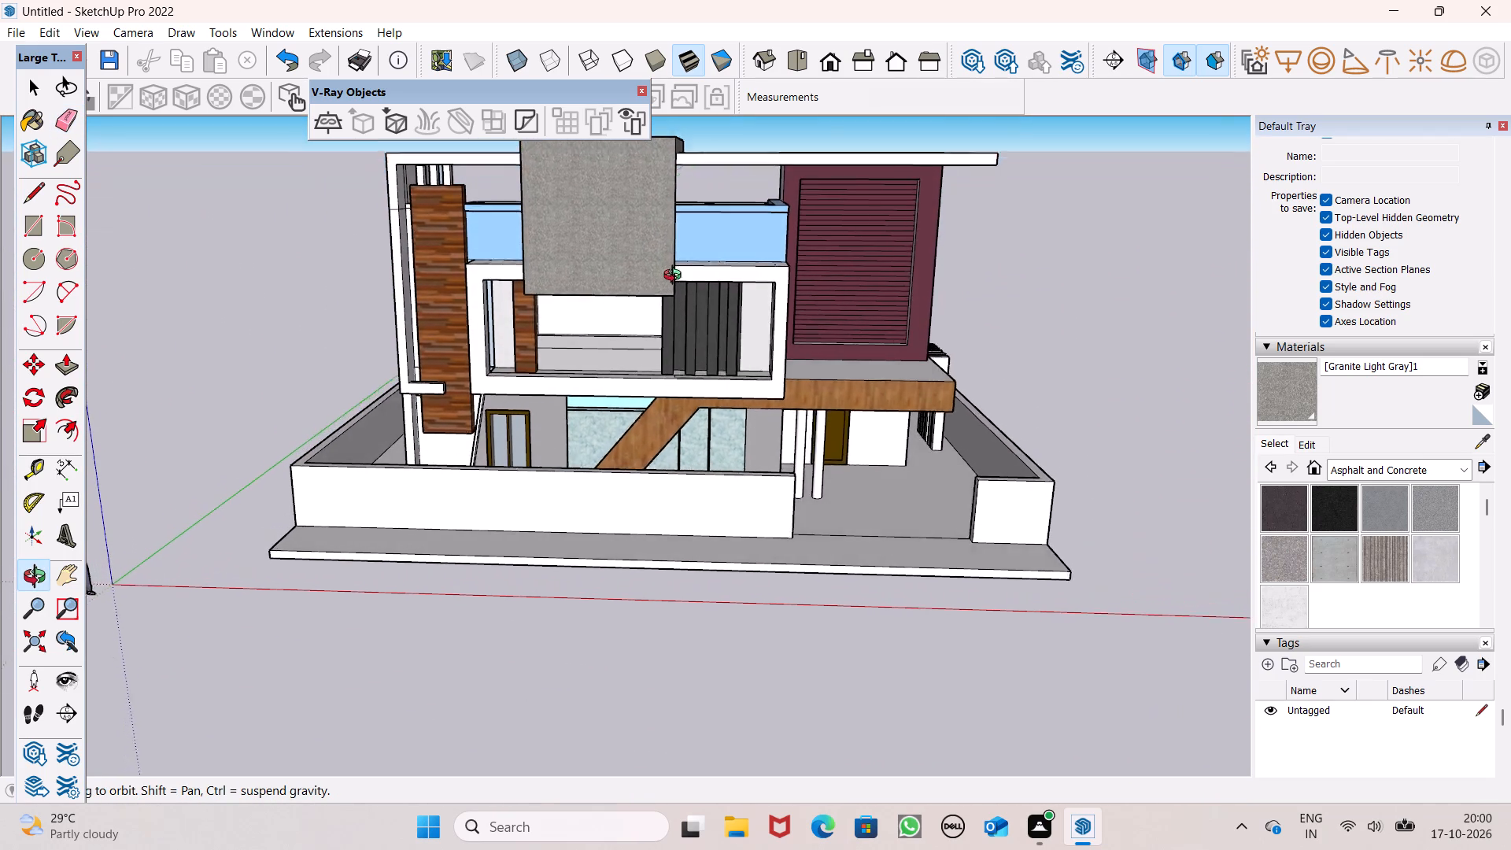
middle_click_drag(676, 277, 615, 286)
scroll(560, 316, "up", 6)
scroll(494, 386, "up", 6)
middle_click_drag(307, 380, 244, 412)
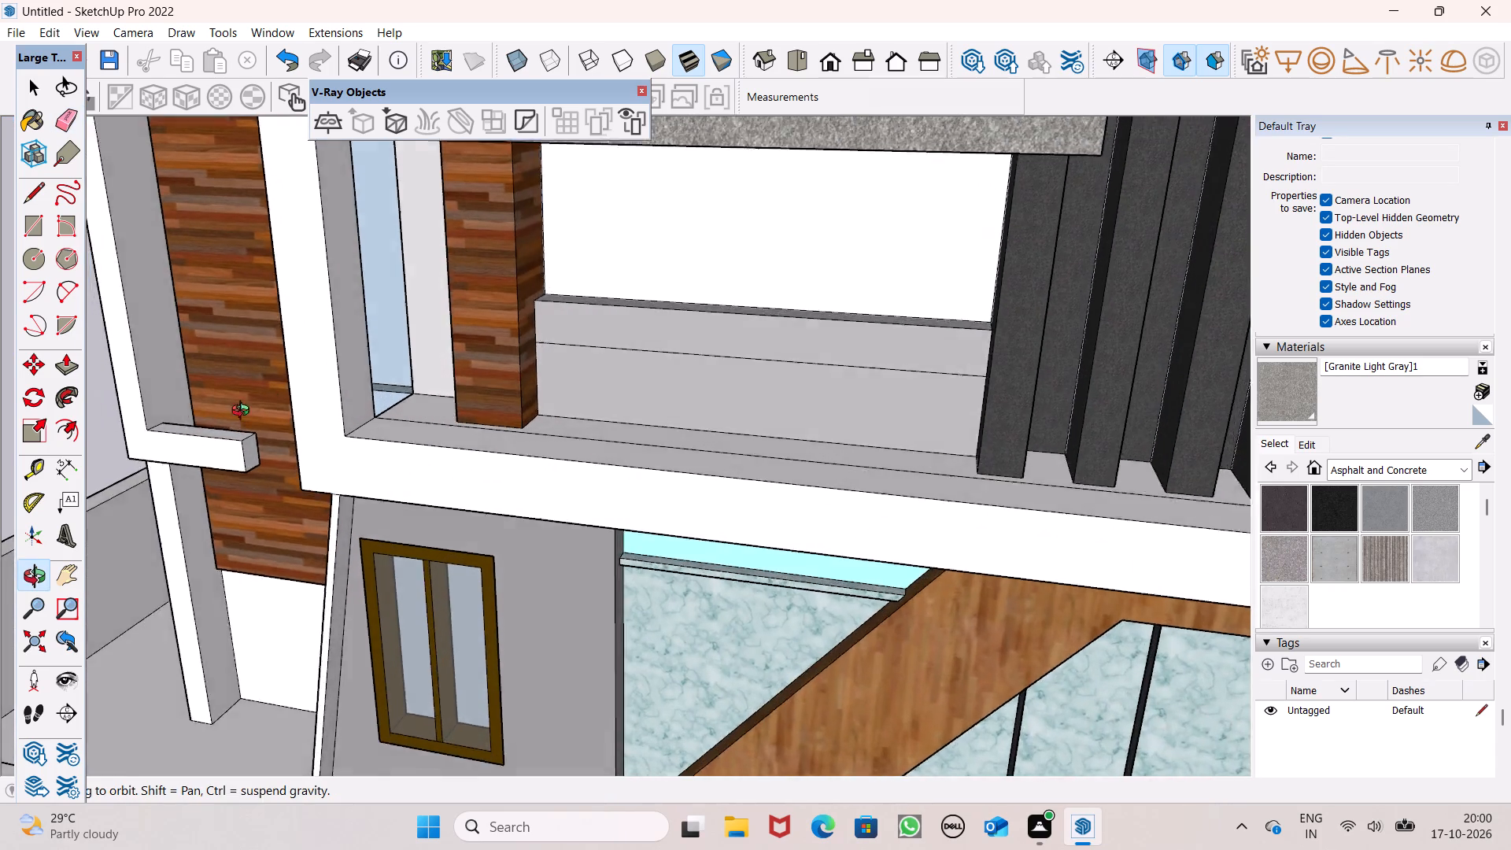
middle_click_drag(244, 412, 855, 201)
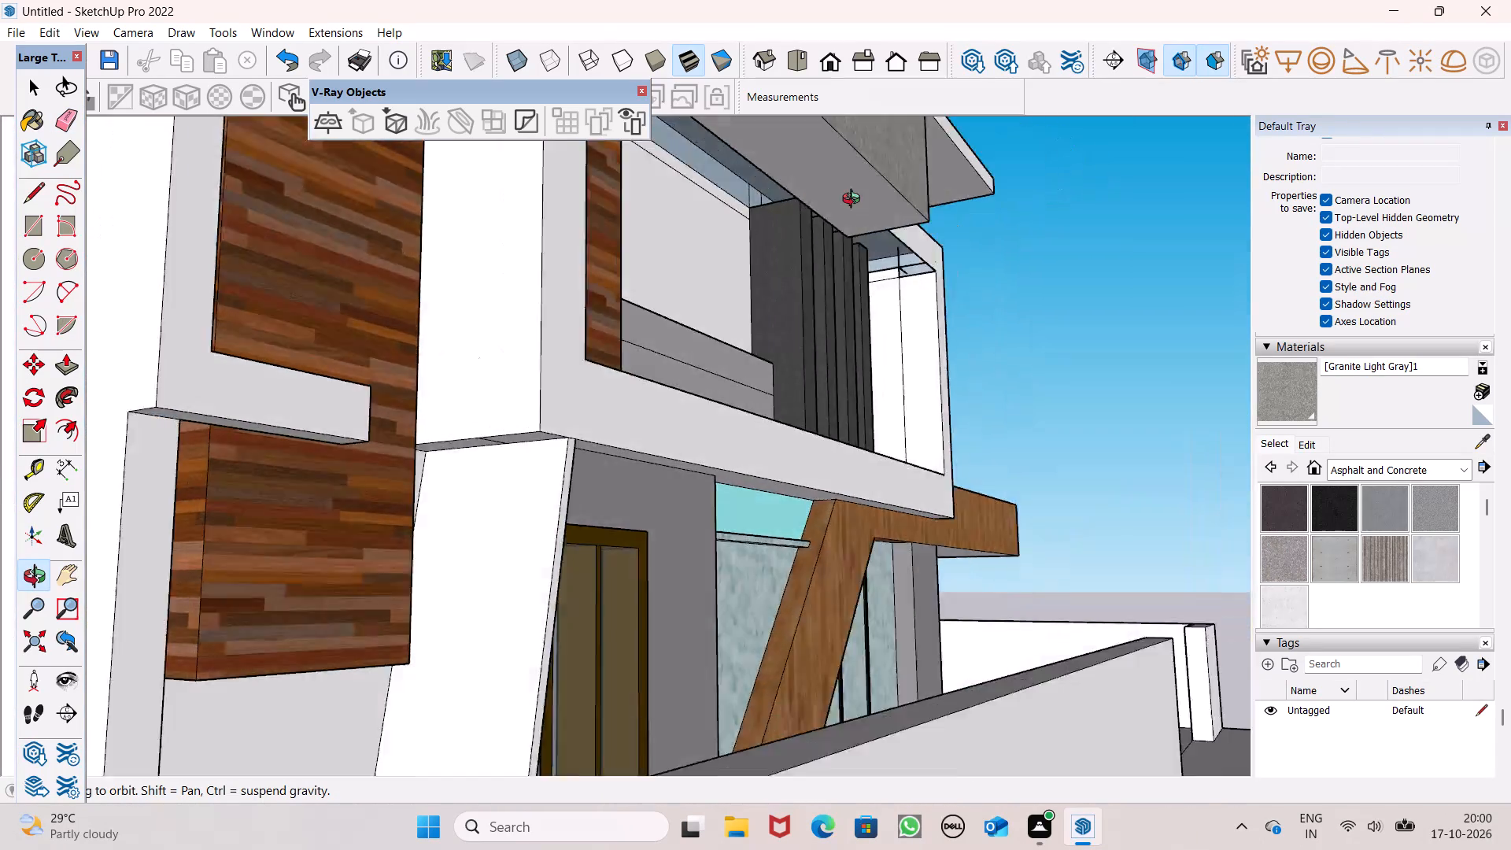
middle_click_drag(855, 201, 78, 288)
scroll(271, 350, "down", 5)
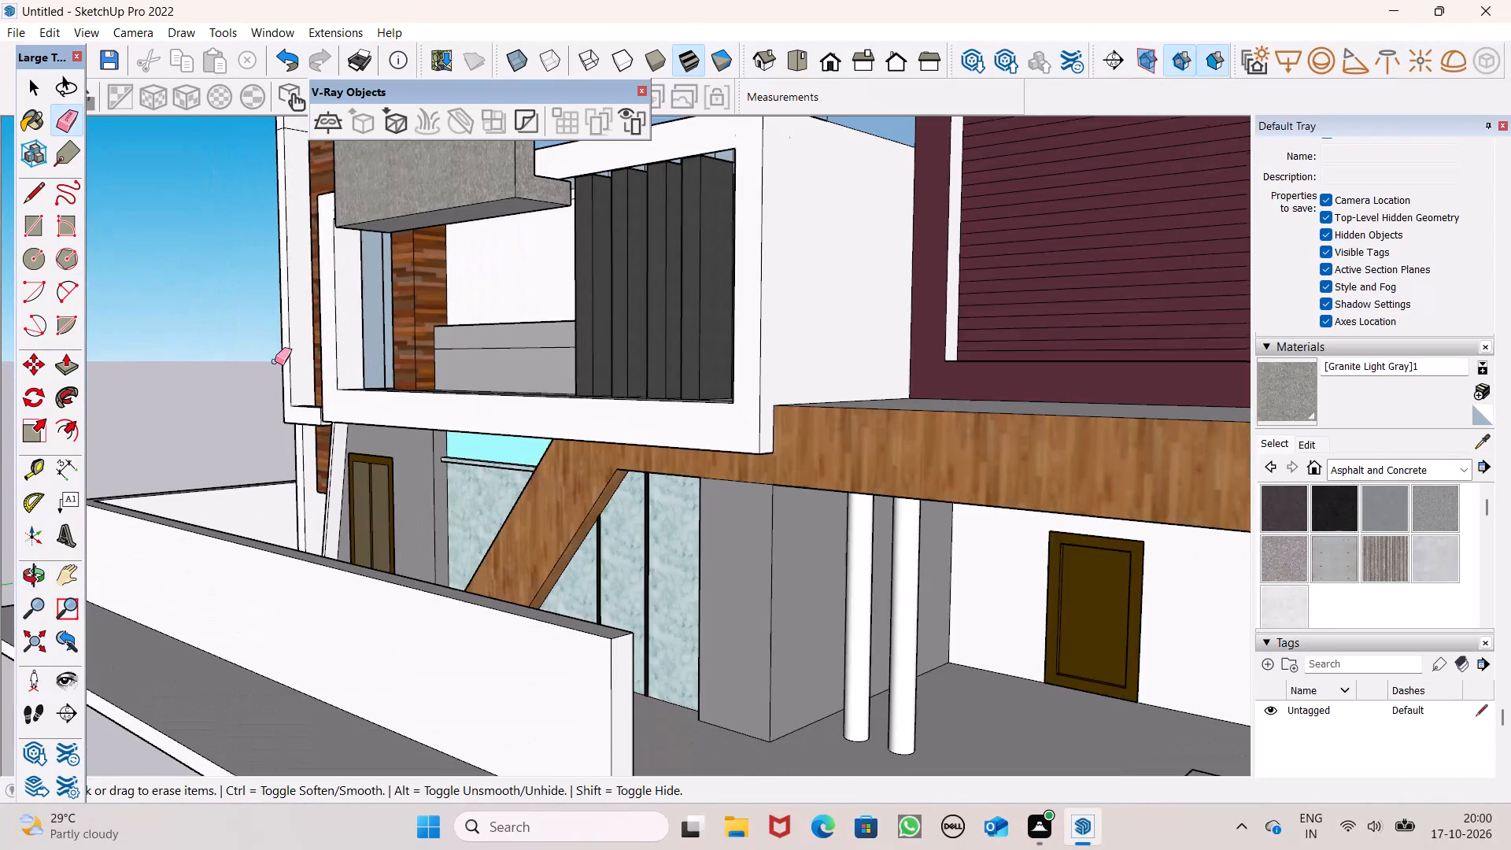
middle_click_drag(353, 275, 530, 171)
scroll(405, 165, "up", 5)
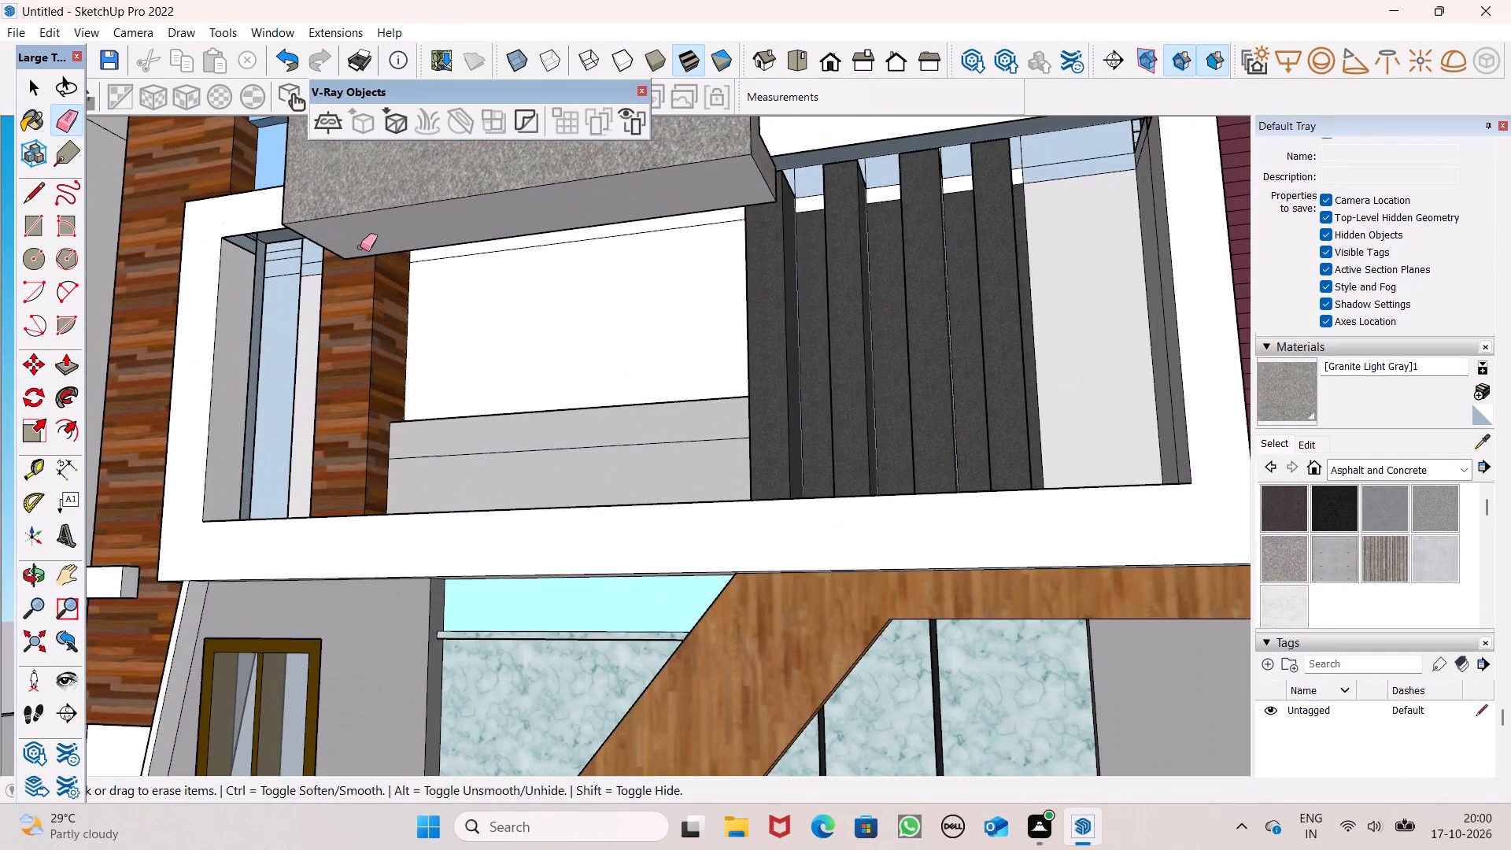
middle_click_drag(359, 256, 611, 209)
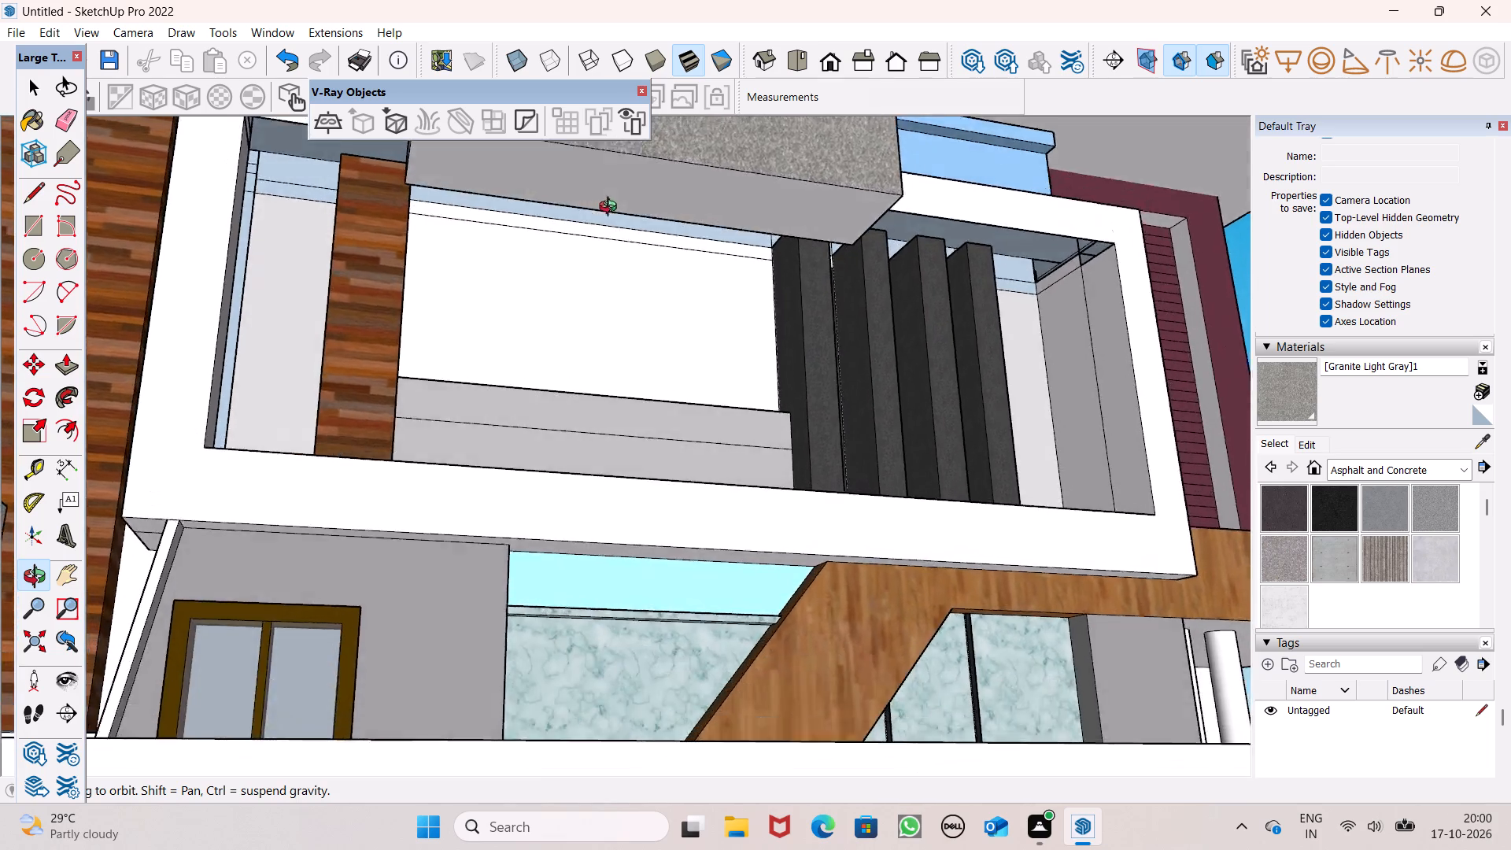
middle_click_drag(611, 209, 796, 105)
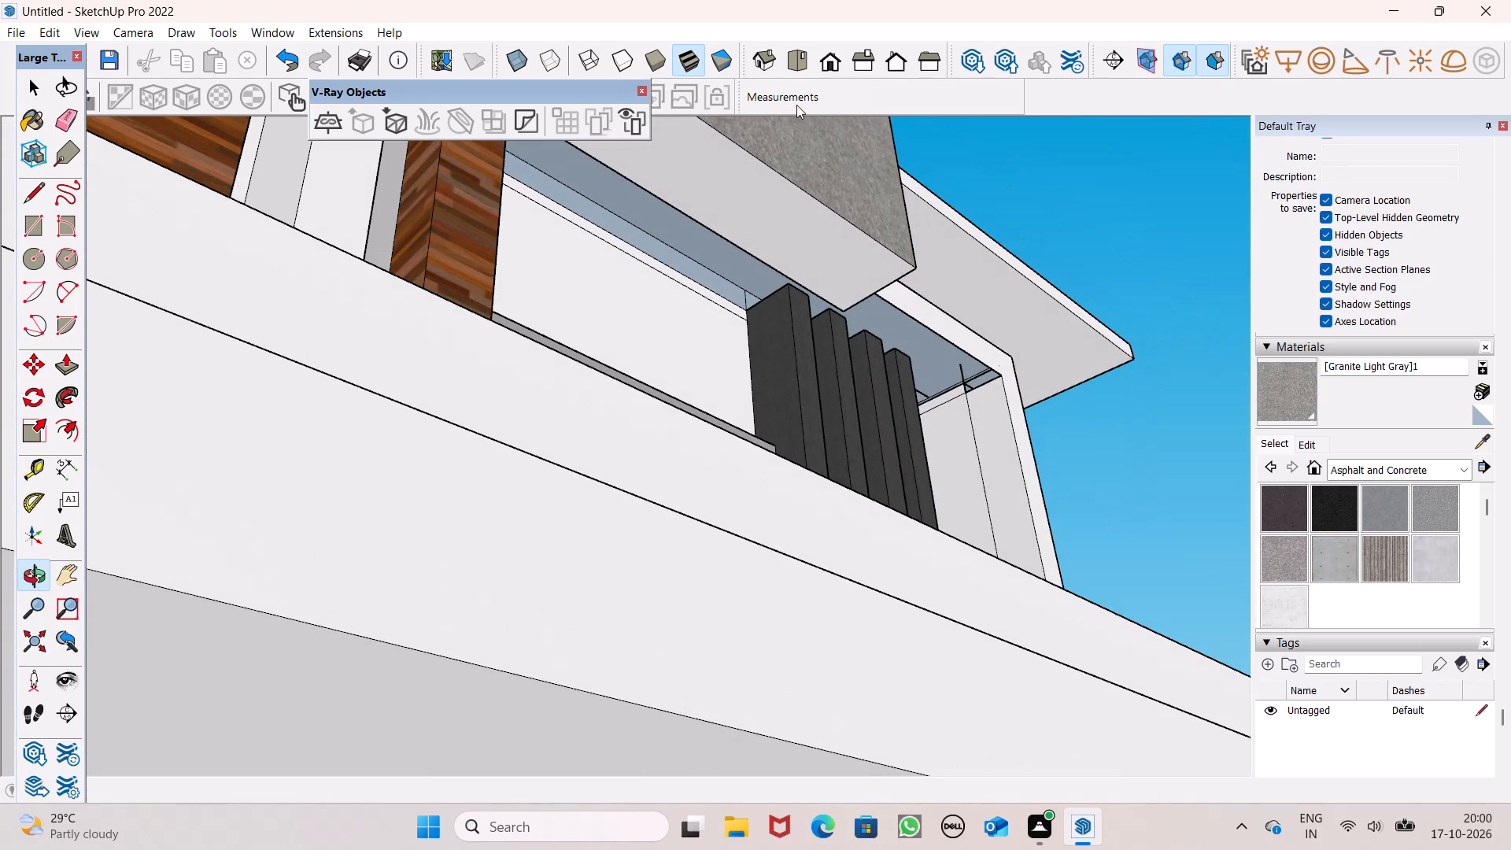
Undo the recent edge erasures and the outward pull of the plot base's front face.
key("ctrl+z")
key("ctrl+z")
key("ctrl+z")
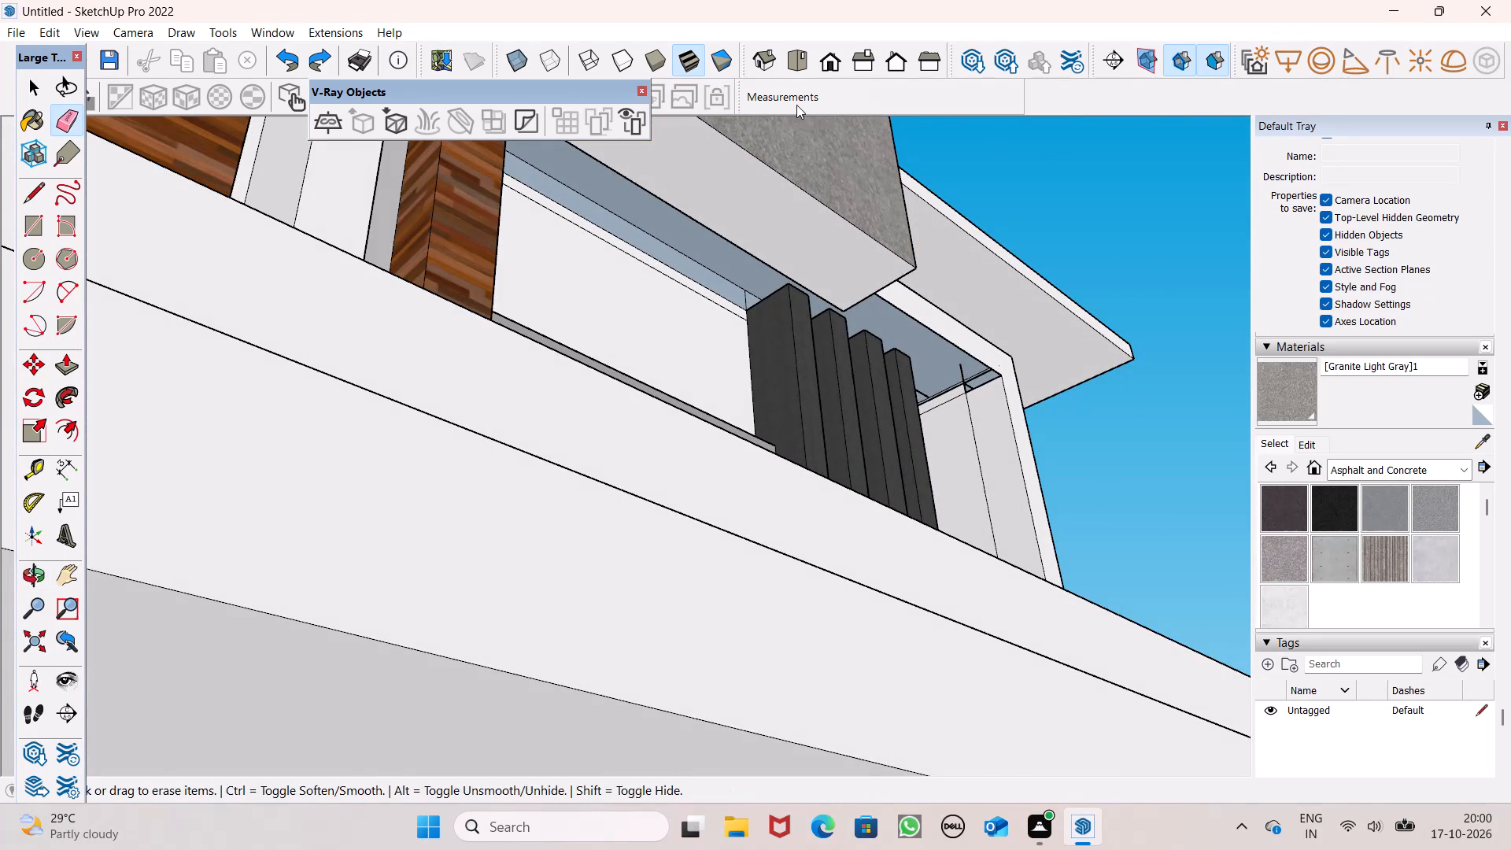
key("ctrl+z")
Examine the front boundary wall, plot base and balcony from above and below.
scroll(796, 105, "down", 5)
scroll(865, 124, "down", 6)
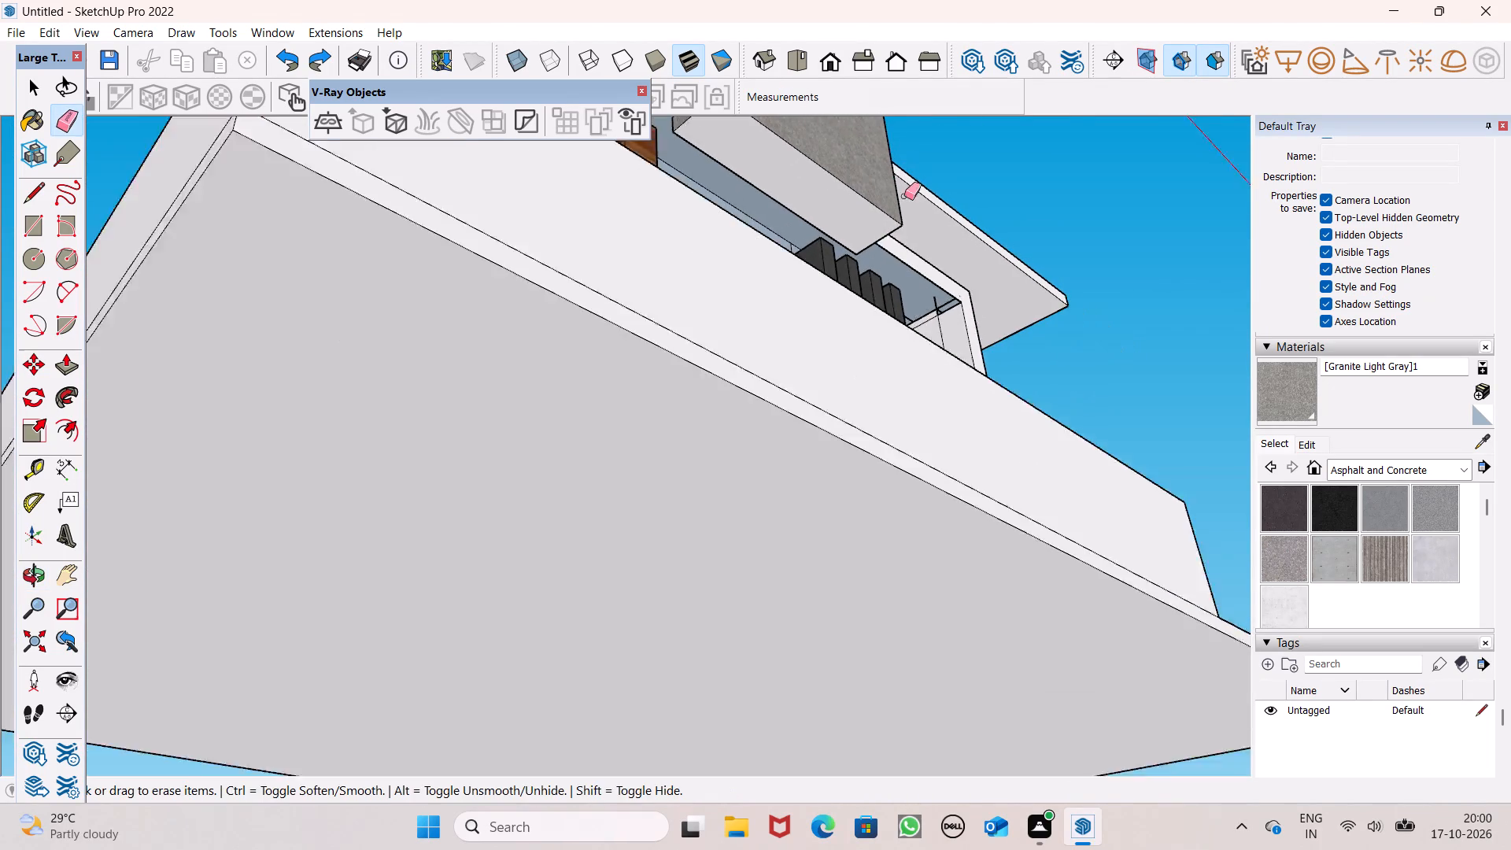
scroll(904, 196, "down", 6)
middle_click_drag(924, 214, 385, 302, "ctrl")
scroll(404, 241, "up", 7)
scroll(608, 316, "down", 5)
middle_click_drag(665, 346, 775, 626)
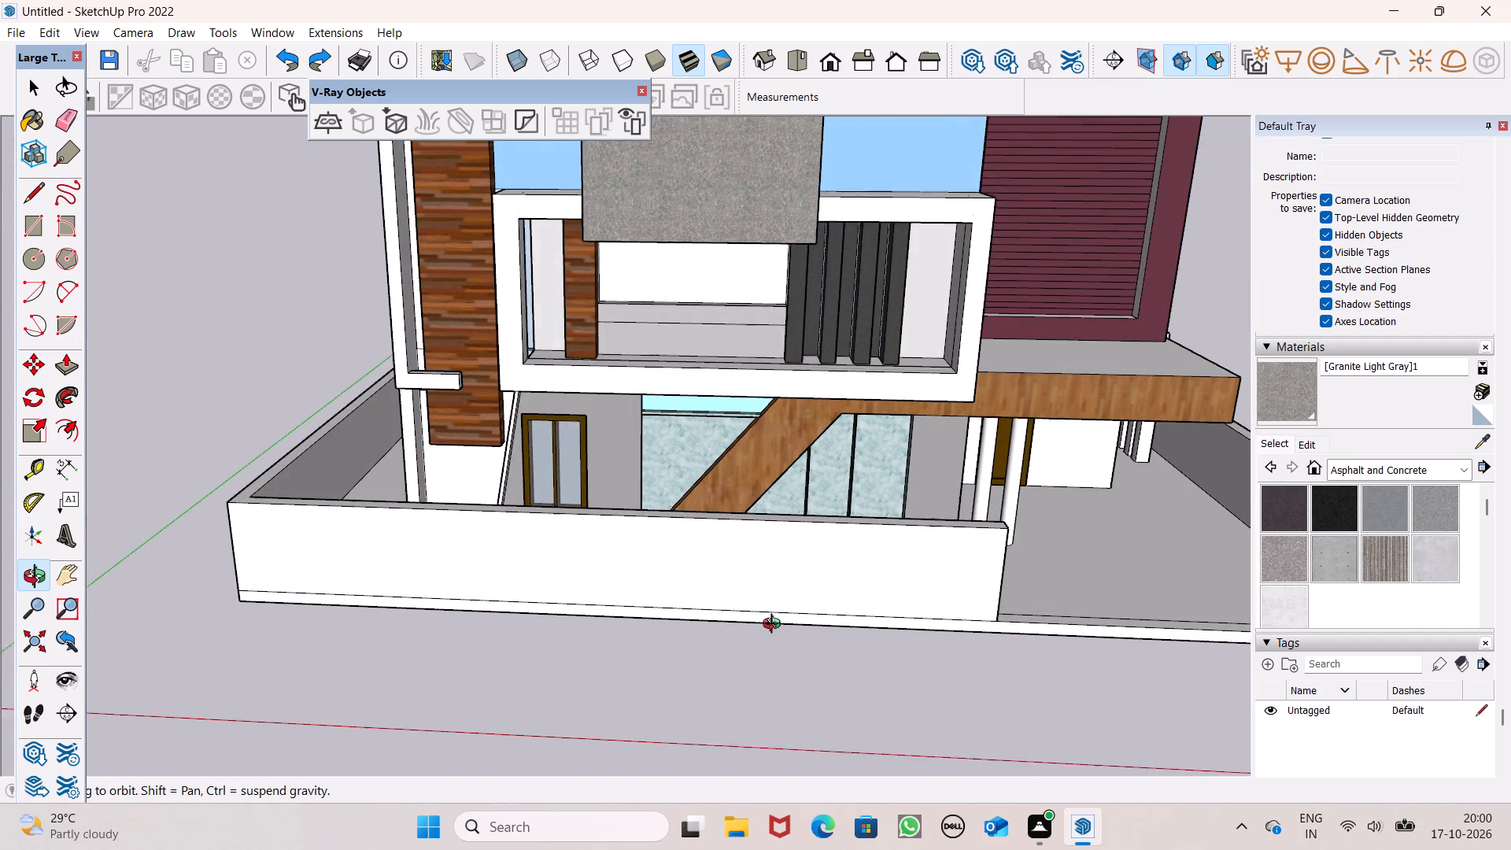
middle_click_drag(775, 626, 775, 634)
scroll(609, 411, "up", 2)
scroll(577, 347, "up", 1)
middle_click_drag(578, 347, 257, 93)
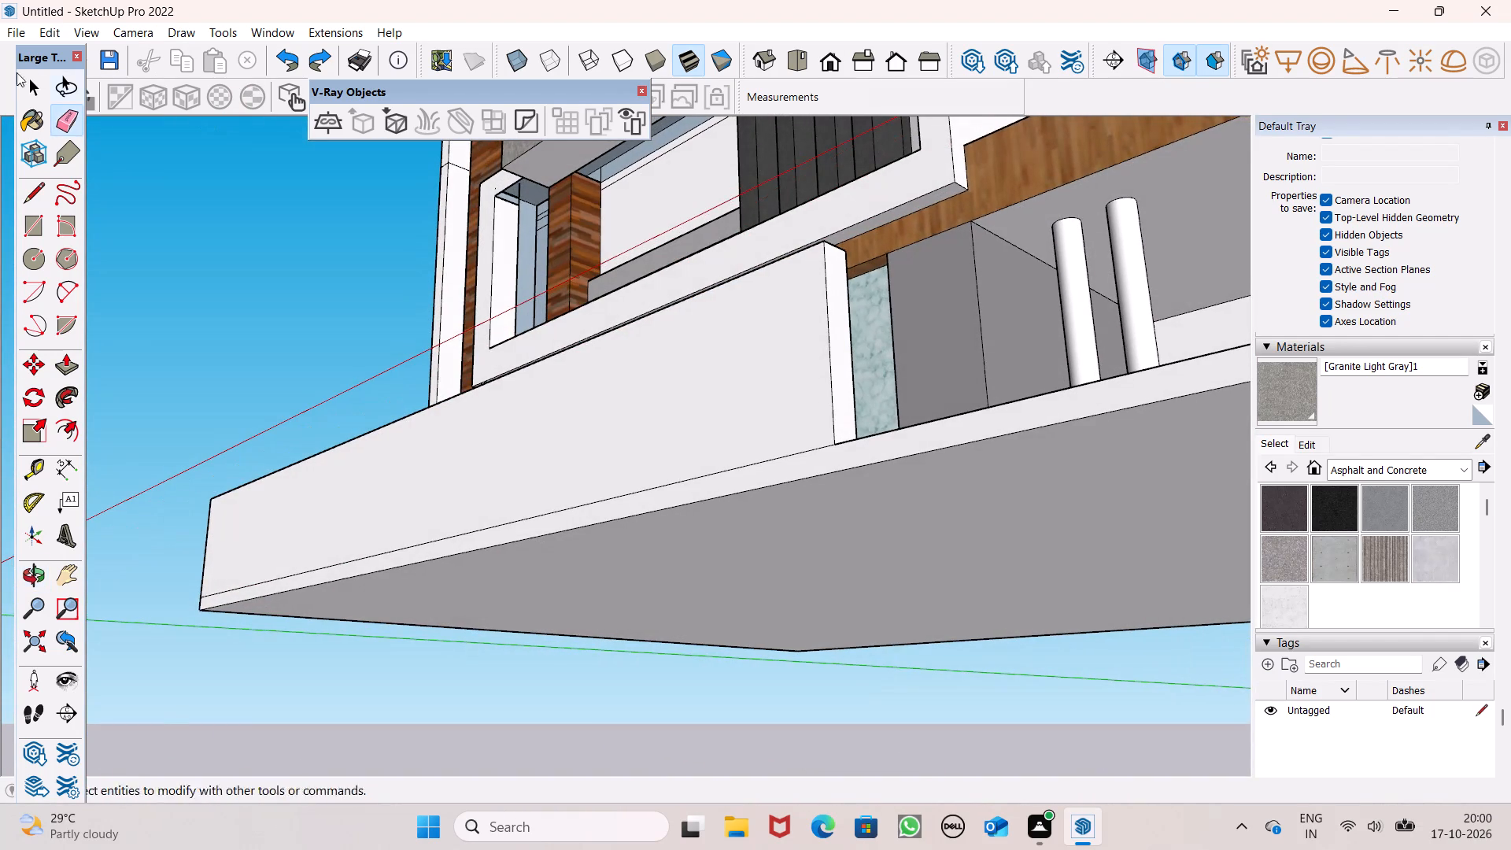
Draw a rectangle about 2' 6" wide over the blue inner side wall beside the balcony's wood-clad column.
left_click(38, 213)
scroll(542, 205, "up", 1)
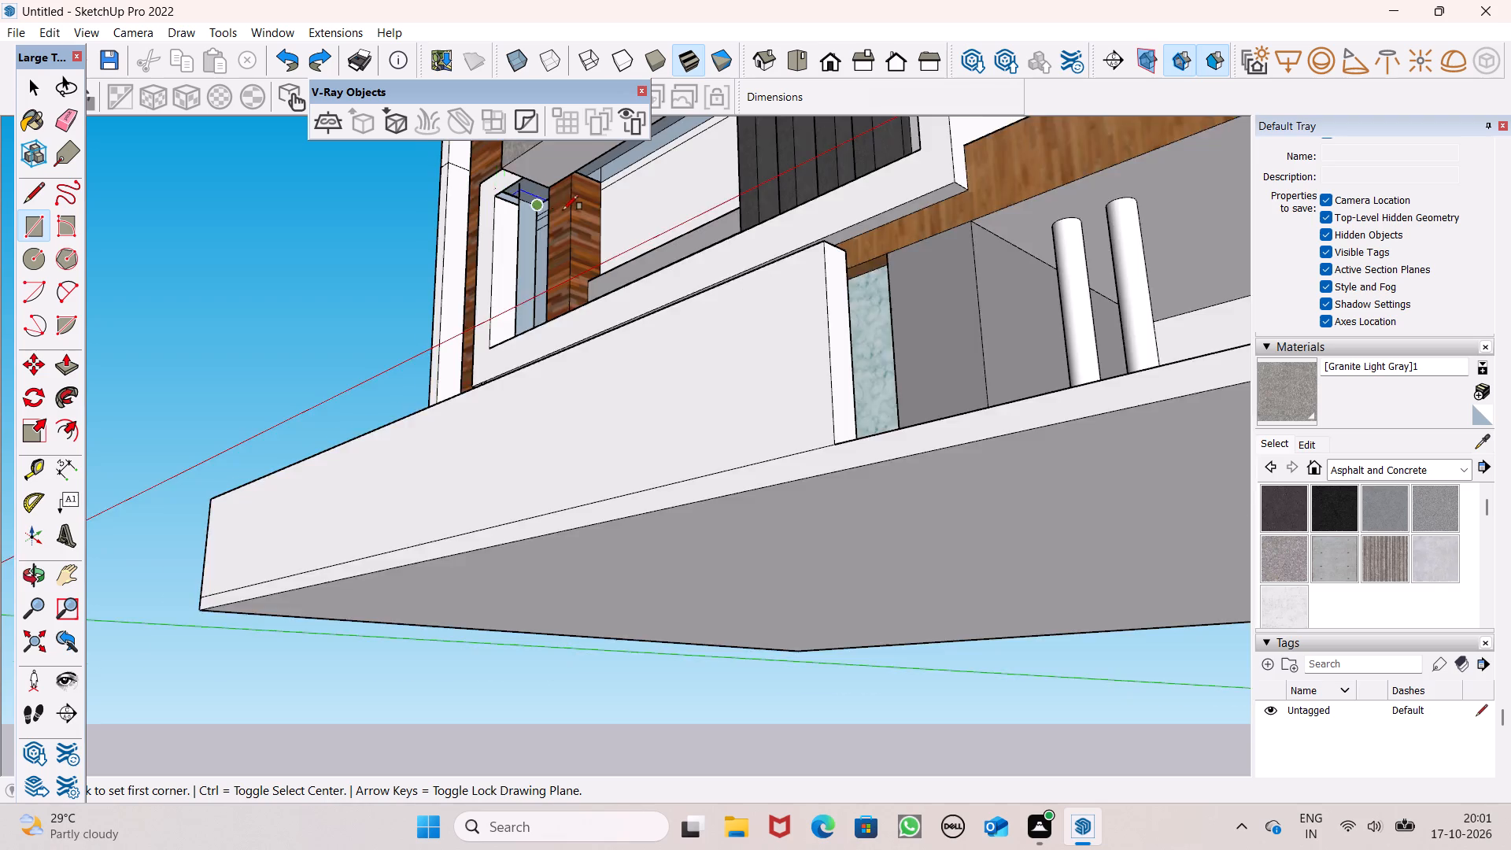
scroll(563, 210, "up", 6)
middle_click_drag(573, 248, 592, 405)
middle_click_drag(624, 401, 641, 398)
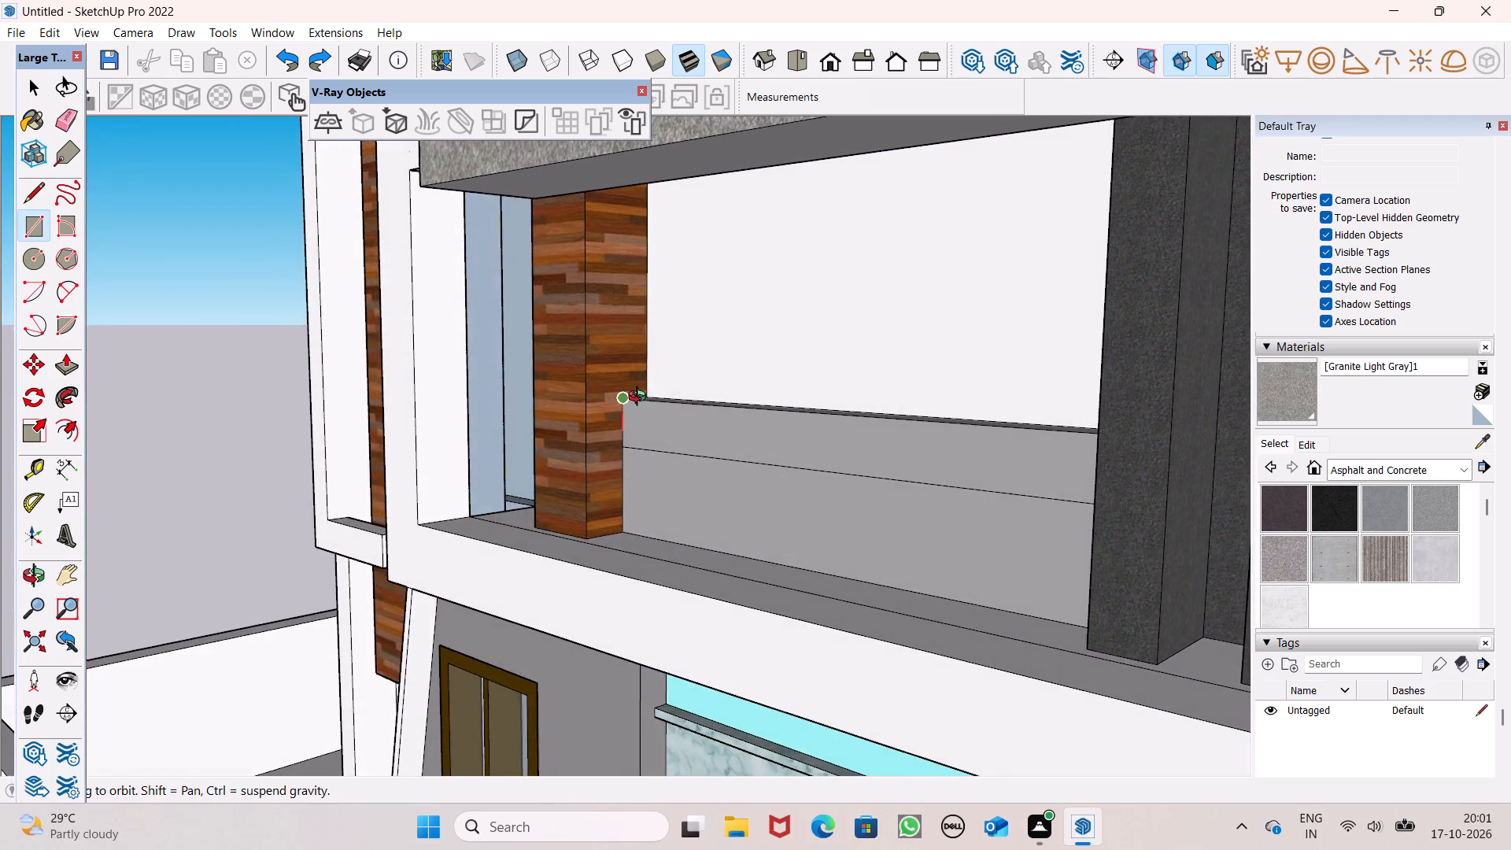
middle_click_drag(641, 398, 753, 396)
left_click(455, 522)
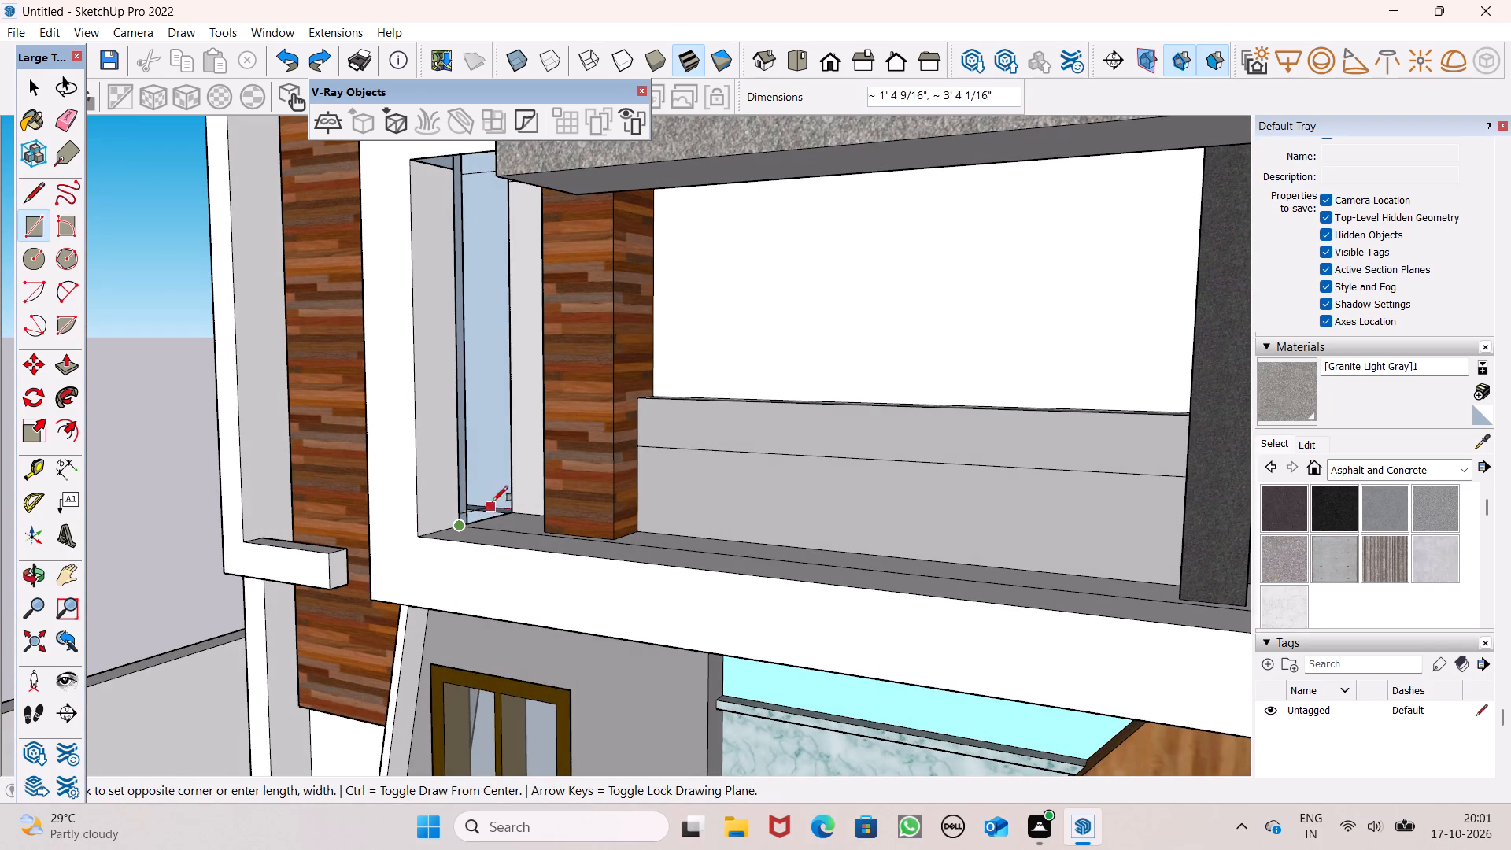
left_click(512, 507)
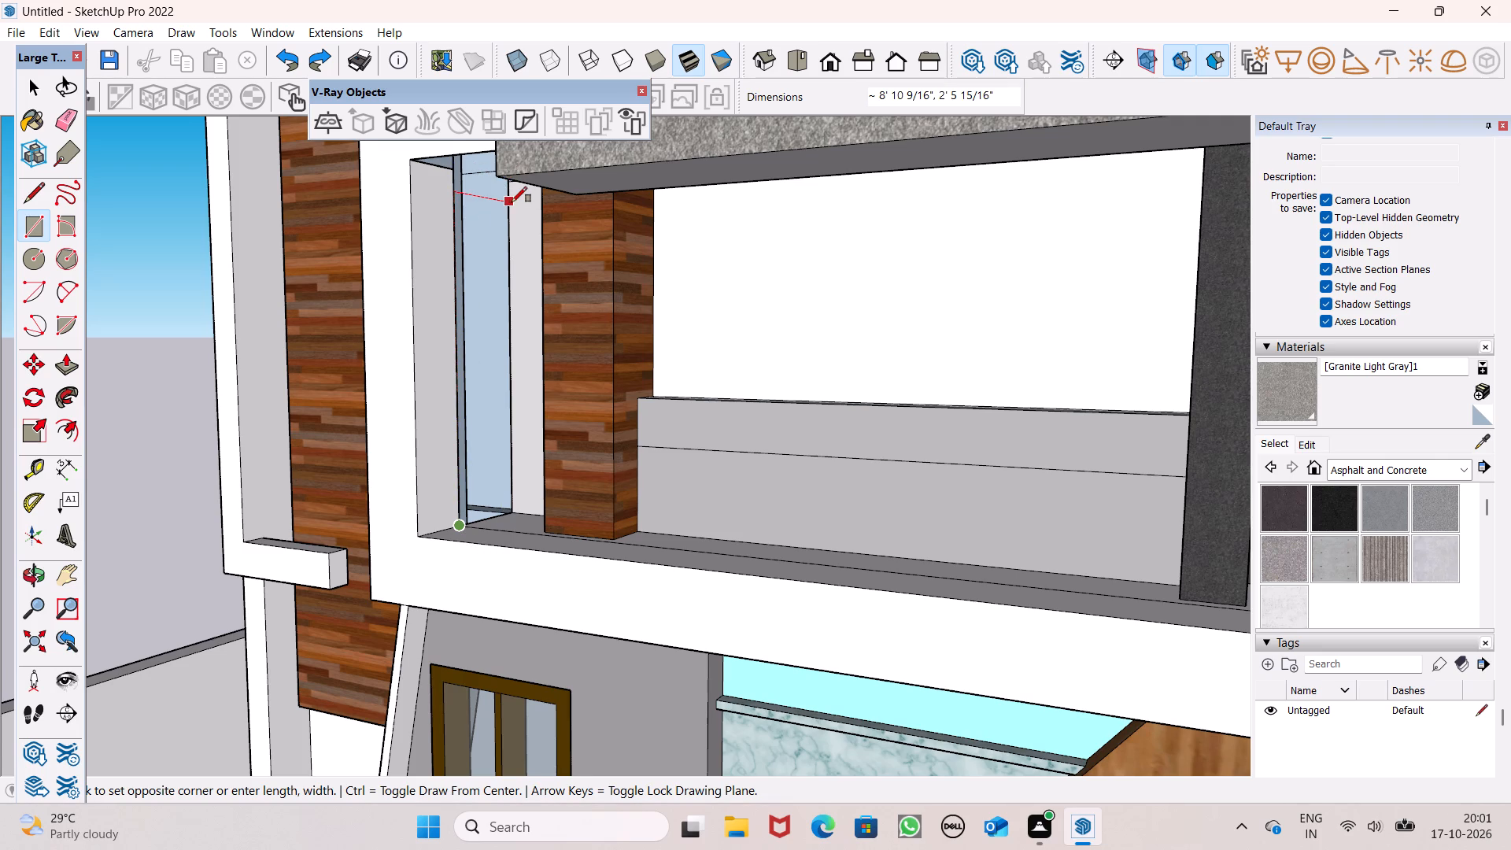
scroll(512, 202, "up", 1)
middle_click_drag(530, 207, 578, 211)
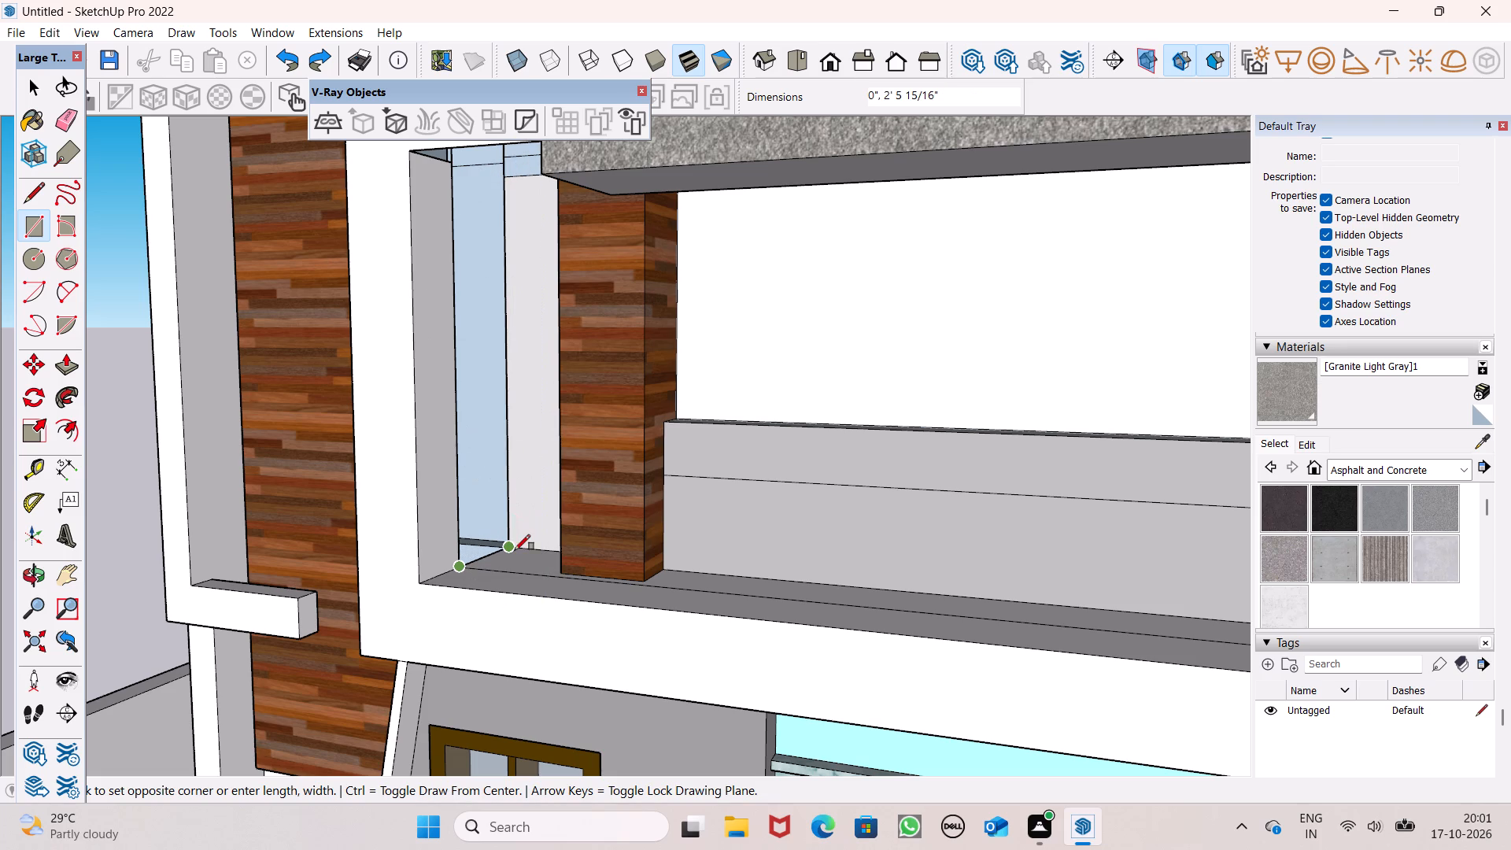
left_click_drag(515, 546, 515, 535)
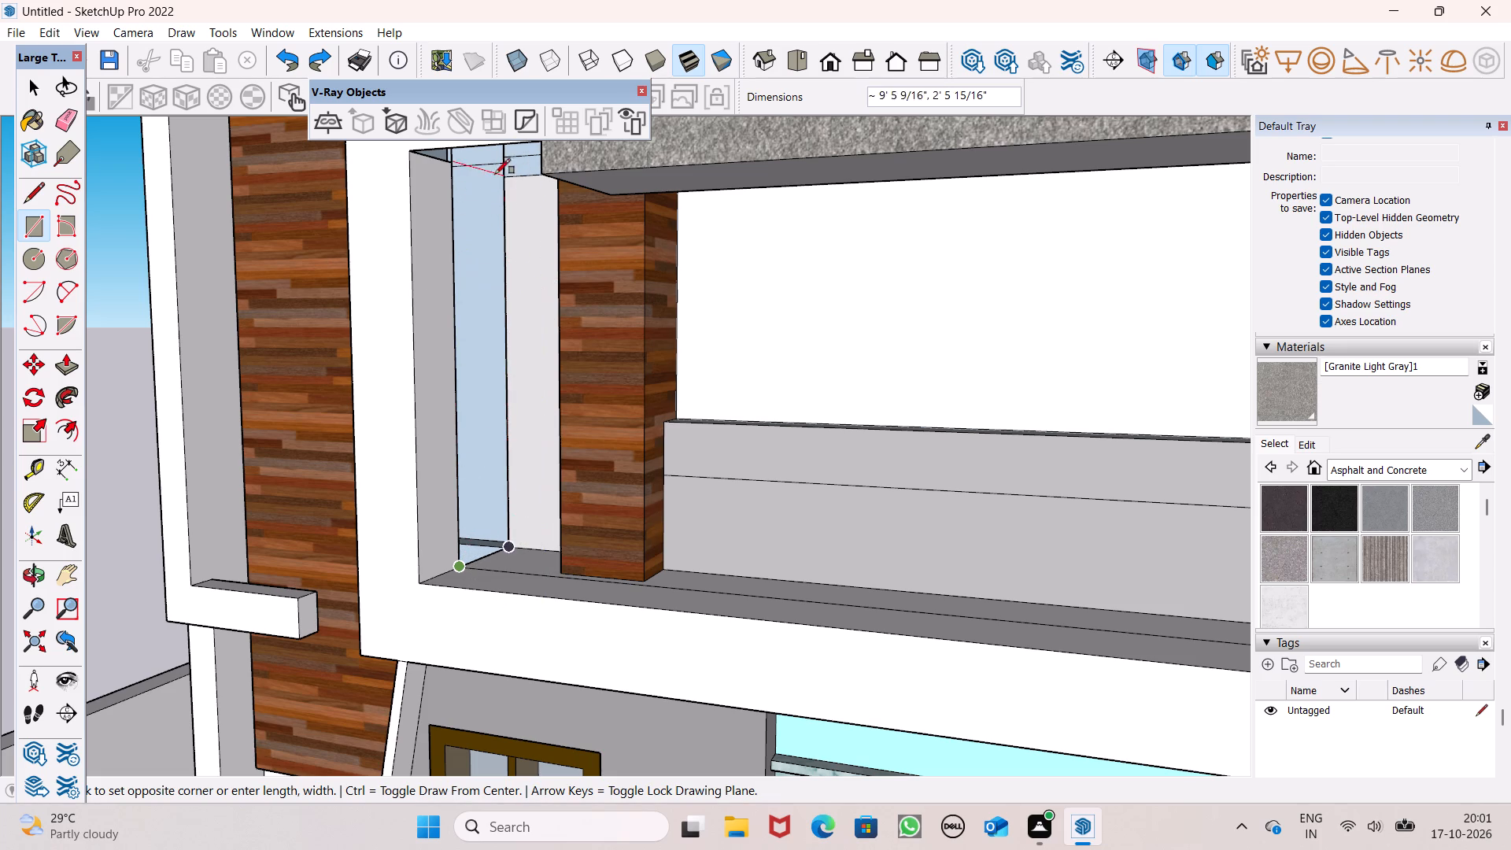
left_click(505, 153)
Draw a rectangle about 4' 3" by 1' 6" over the blue underside of the balcony frame's top beam.
middle_click_drag(504, 231, 519, 246)
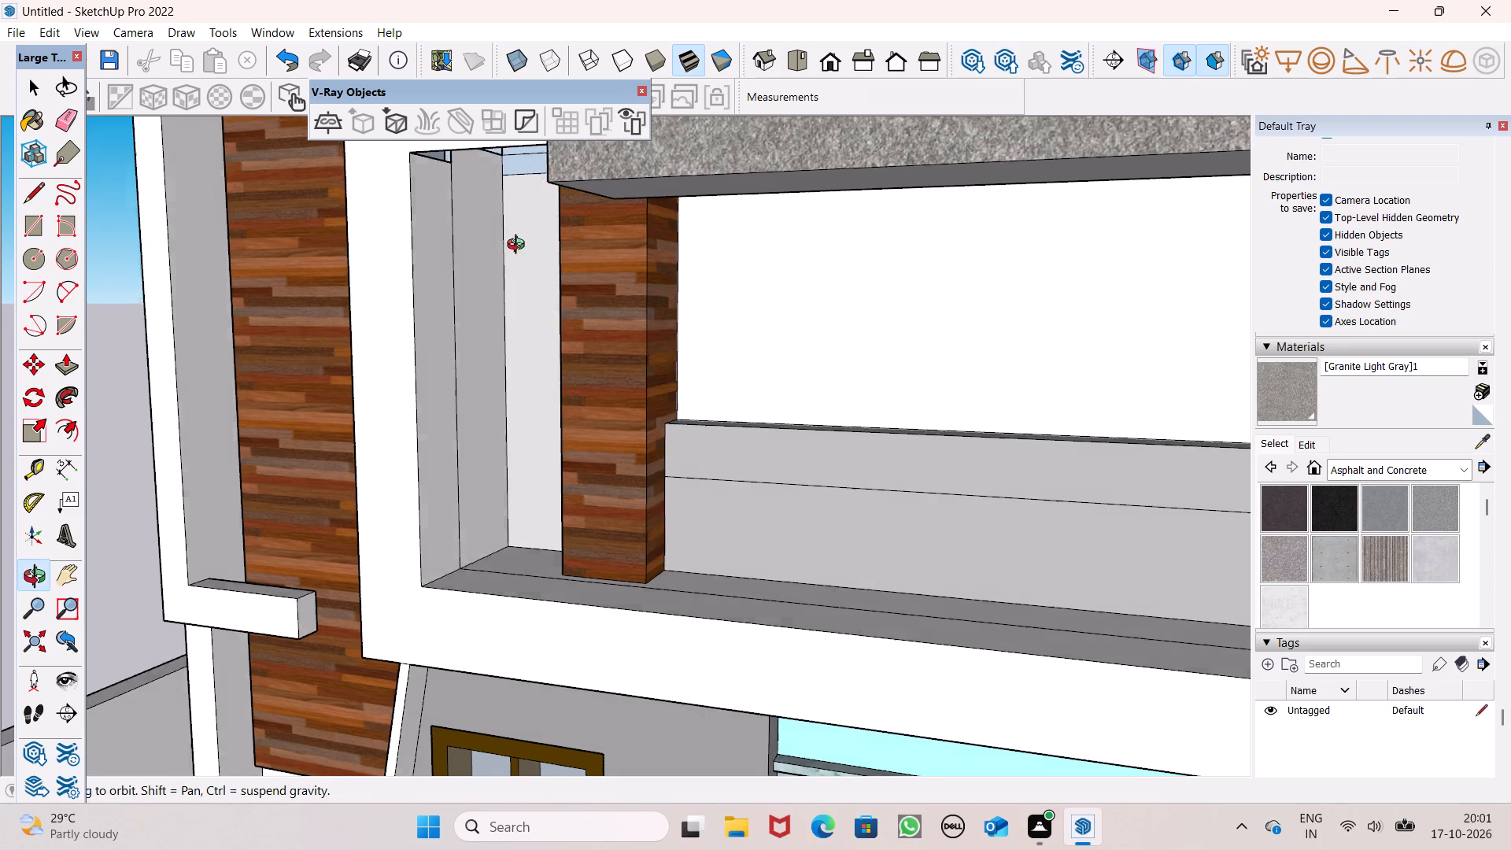
middle_click_drag(519, 246, 608, 166)
scroll(608, 166, "up", 1)
scroll(602, 258, "down", 5)
middle_click_drag(601, 272, 677, 116)
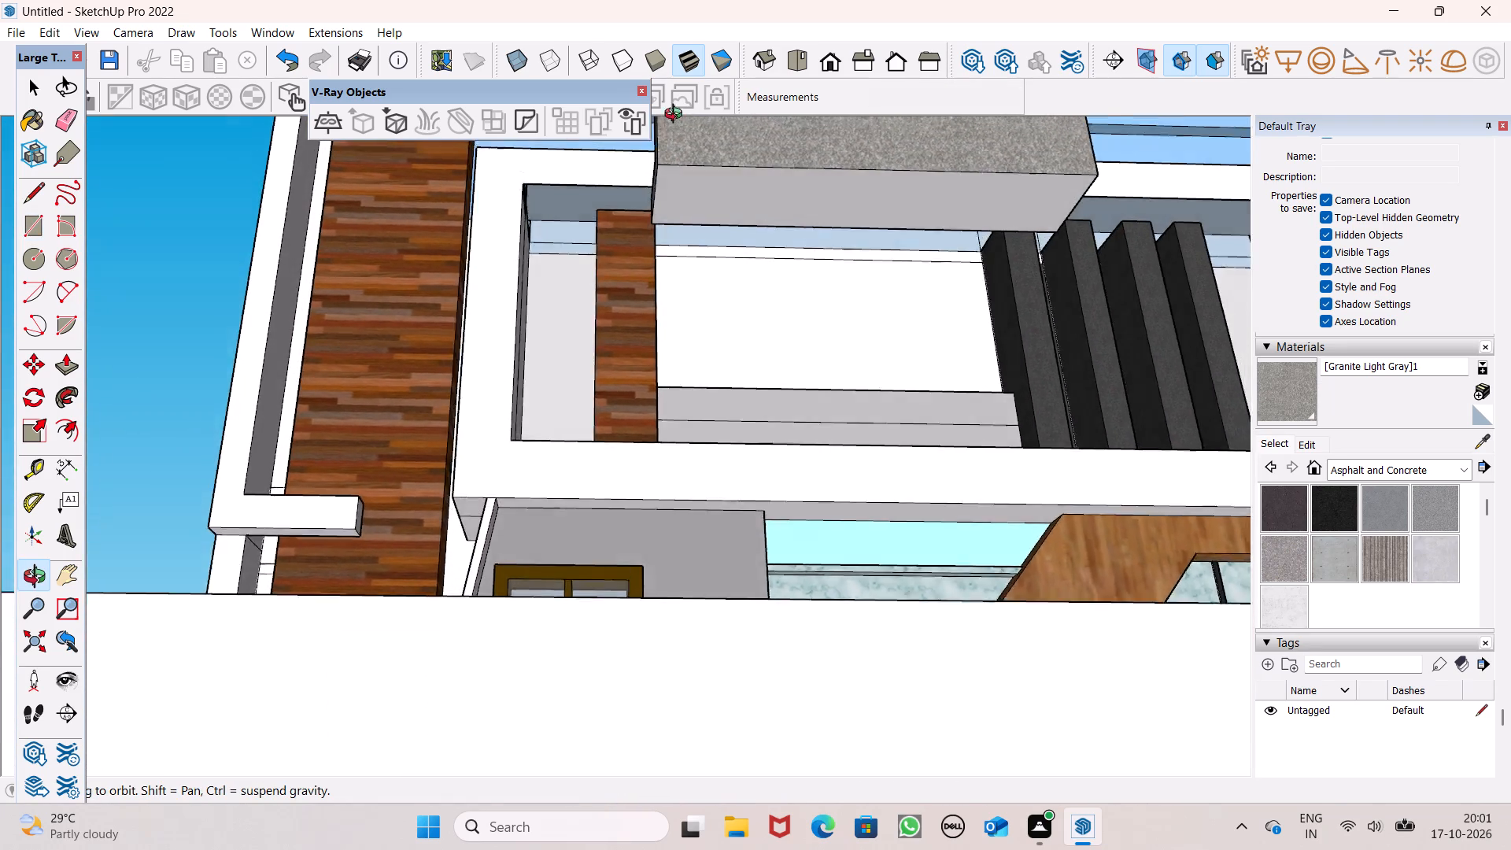
middle_click_drag(677, 116, 701, 36)
scroll(702, 39, "up", 6)
scroll(735, 257, "up", 1)
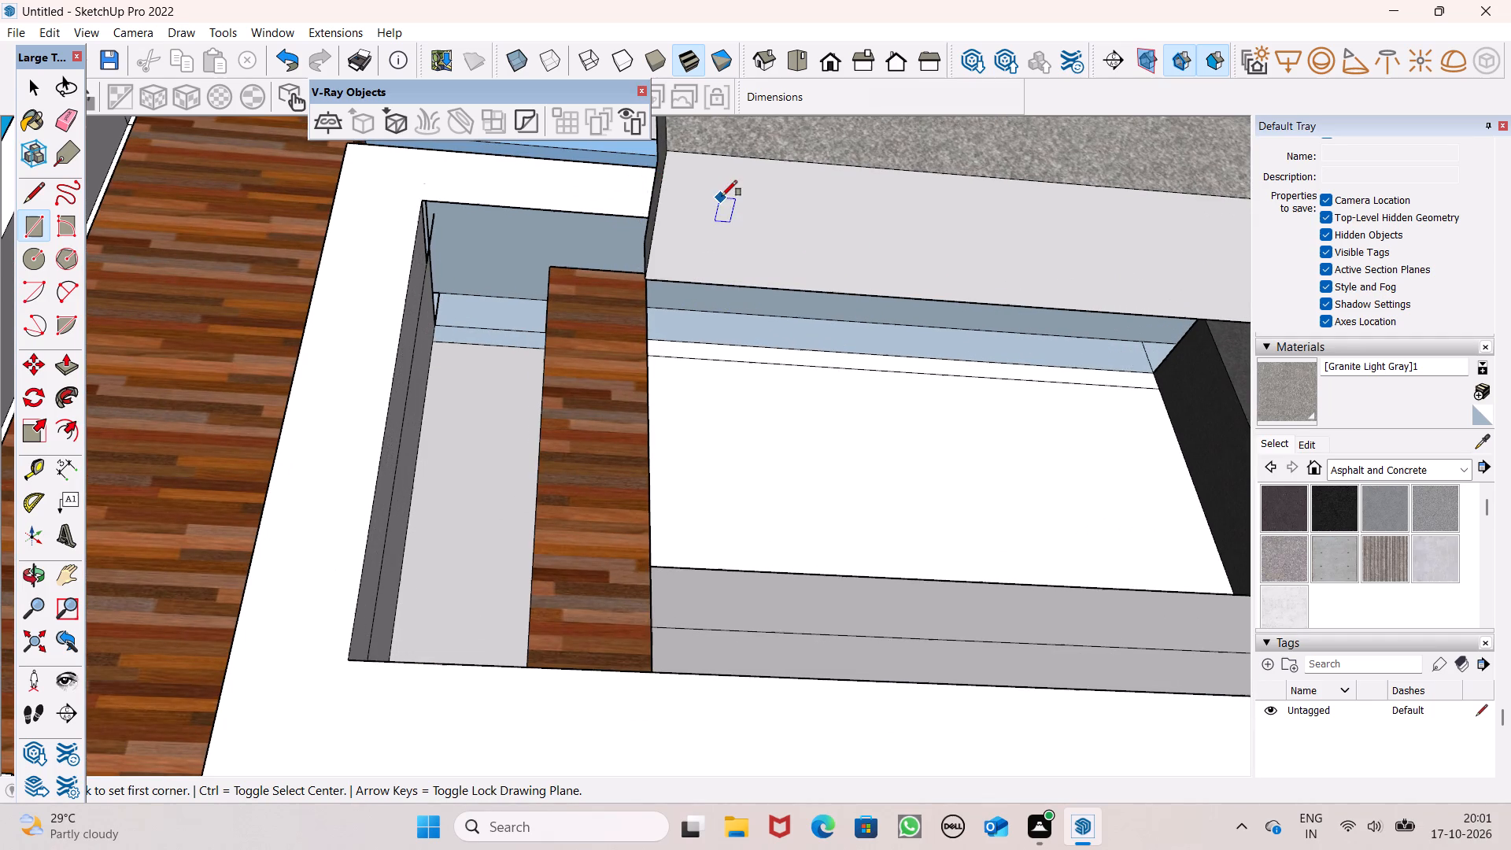
middle_click_drag(815, 312, 666, 256)
scroll(401, 255, "up", 6)
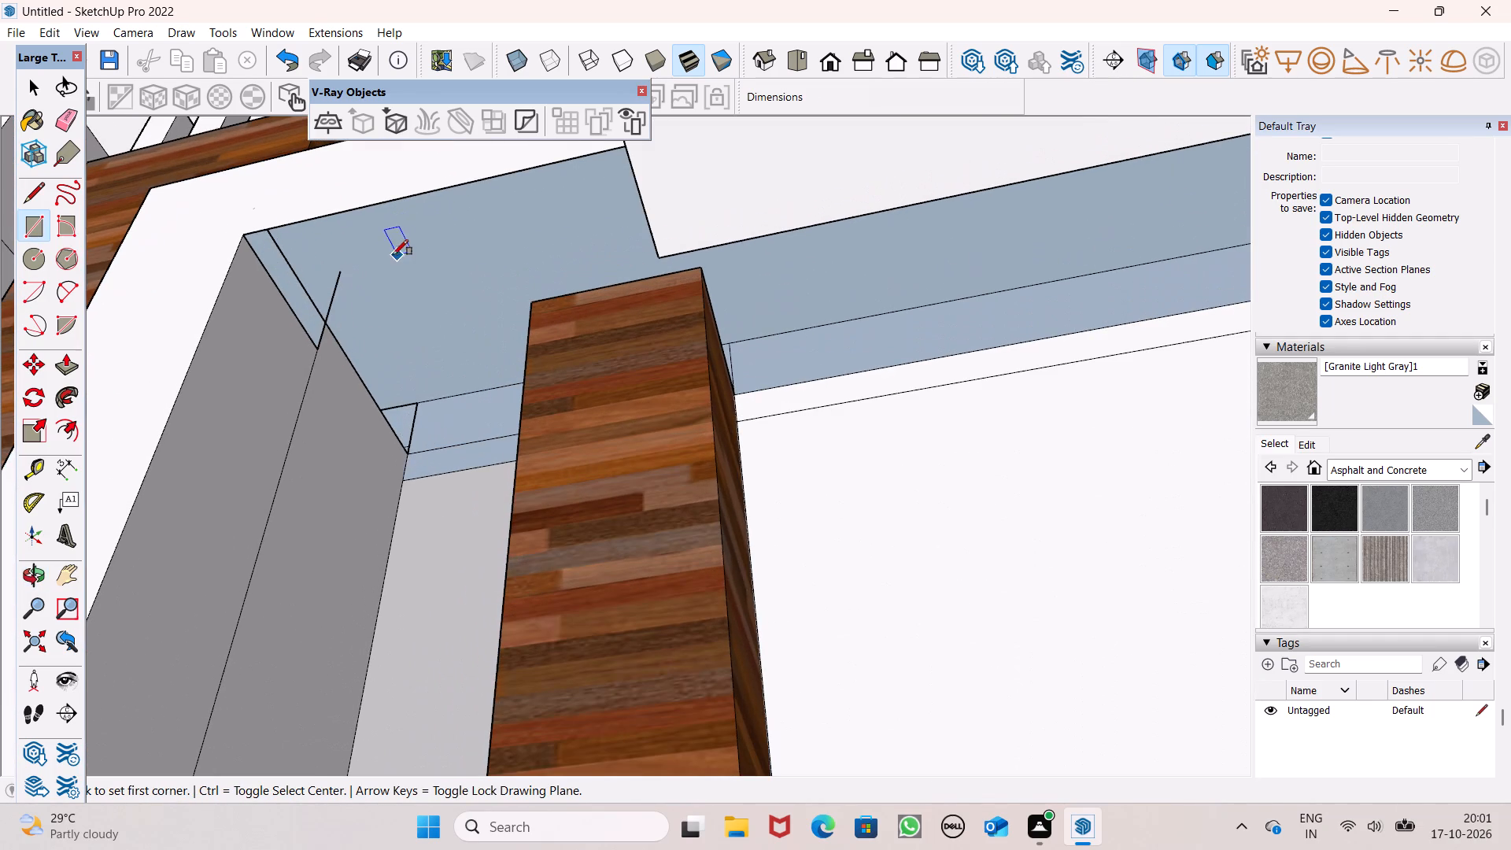
left_click(247, 235)
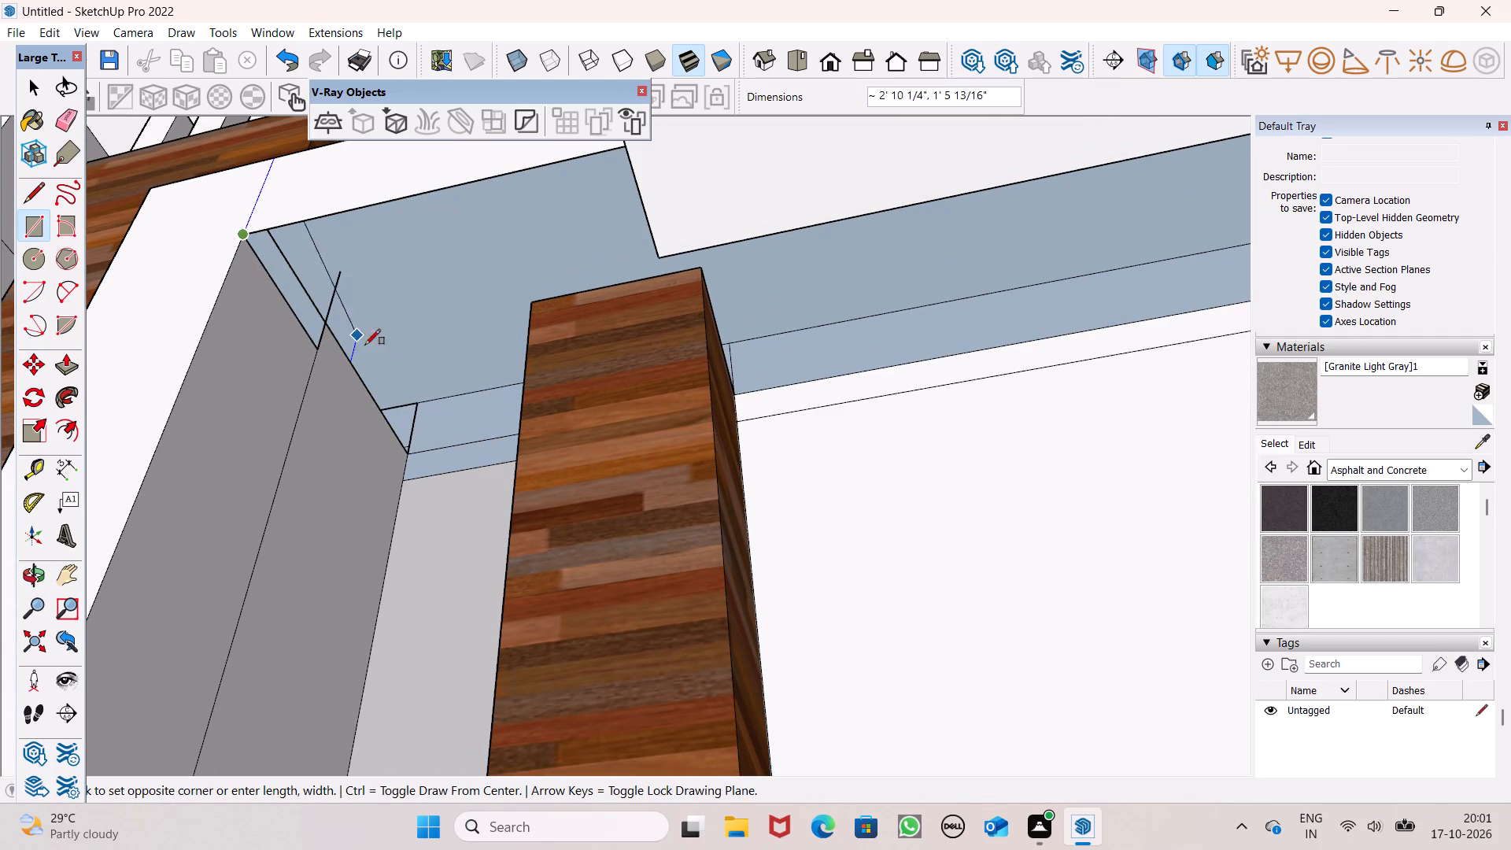
left_click(425, 396)
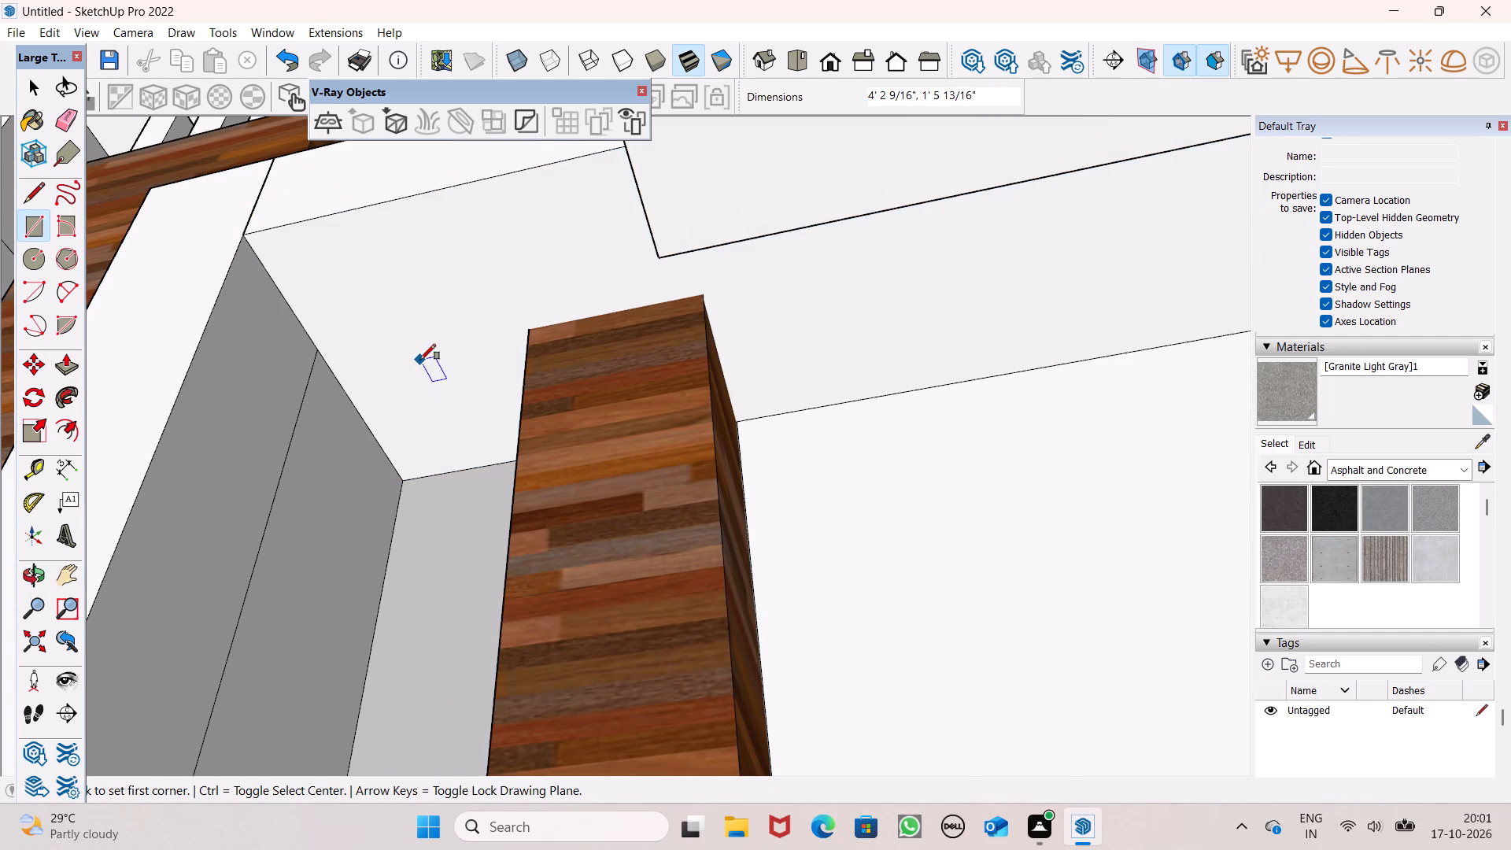
Erase the leftover edge crossing the front face of the balcony frame at its upper corner near the wood-clad column.
scroll(422, 371, "down", 13)
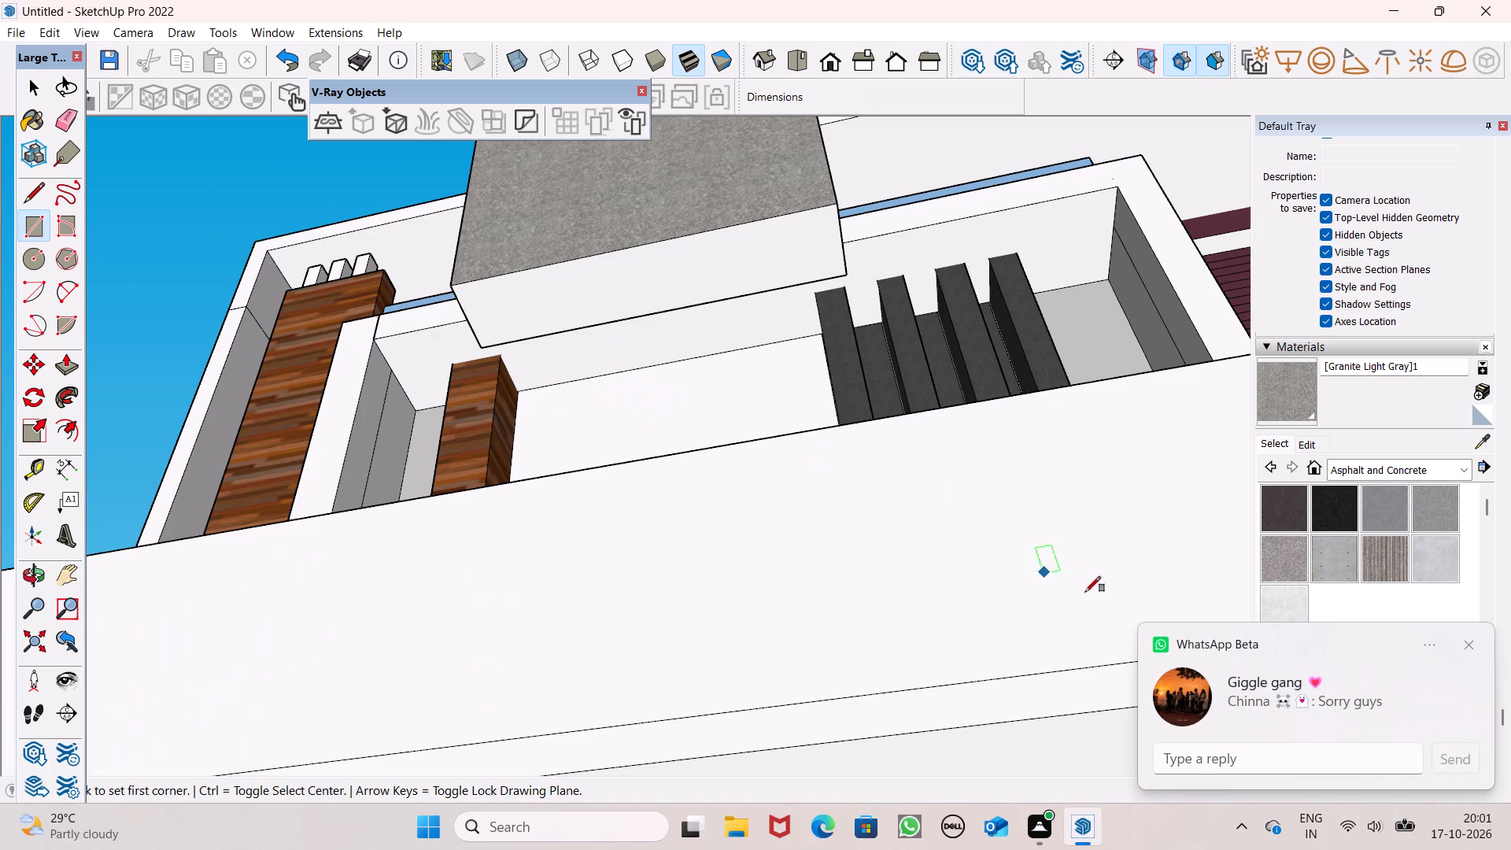
left_click(1479, 637)
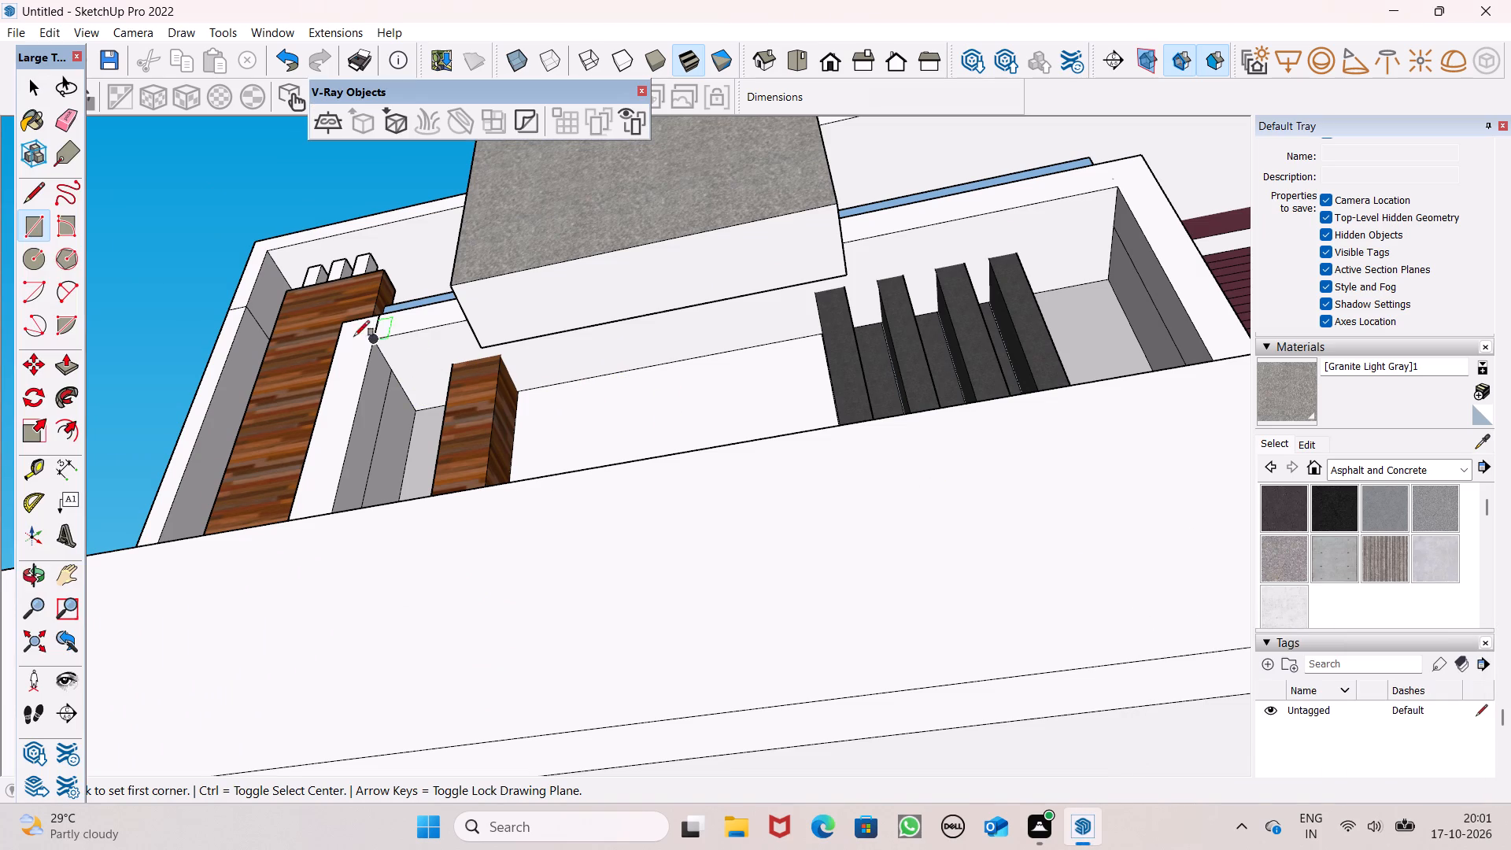
middle_click_drag(374, 369, 623, 849)
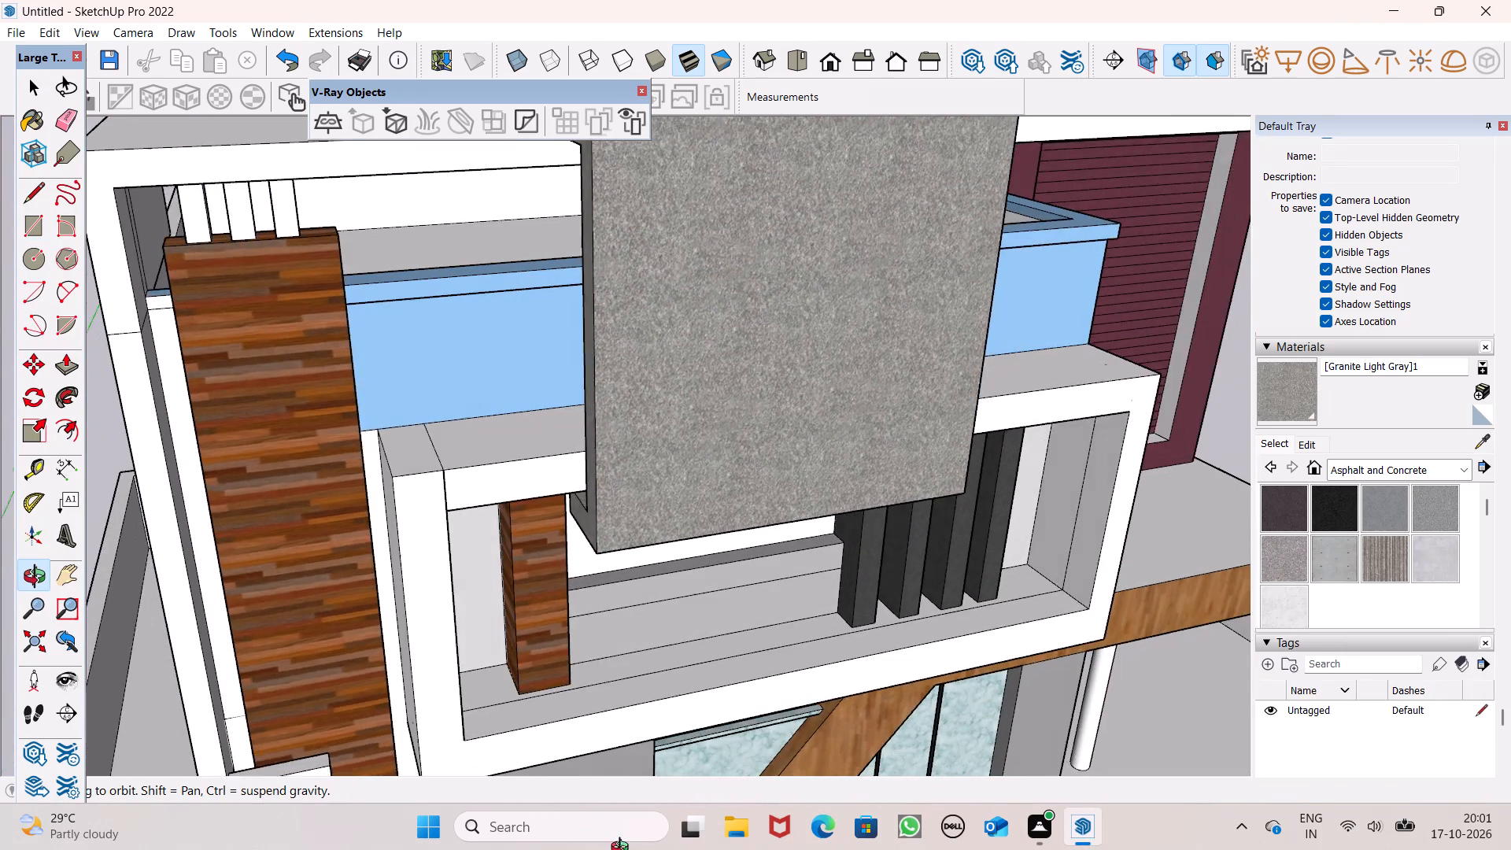
middle_click_drag(623, 849, 631, 845)
scroll(488, 570, "up", 7)
scroll(424, 505, "up", 1)
middle_click_drag(409, 505, 120, 497)
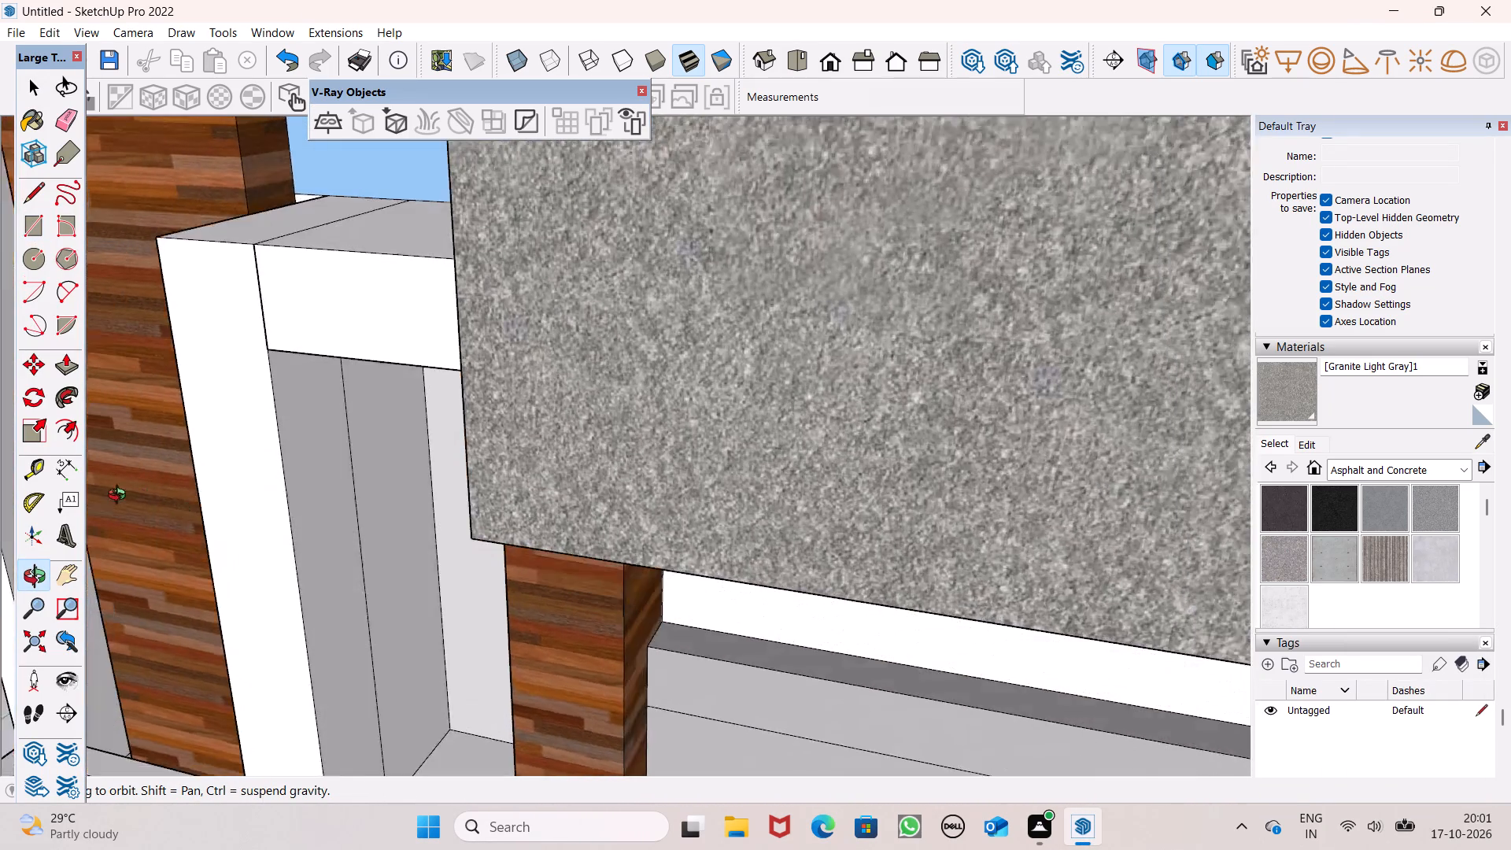
middle_click_drag(120, 497, 320, 574)
scroll(357, 440, "up", 5)
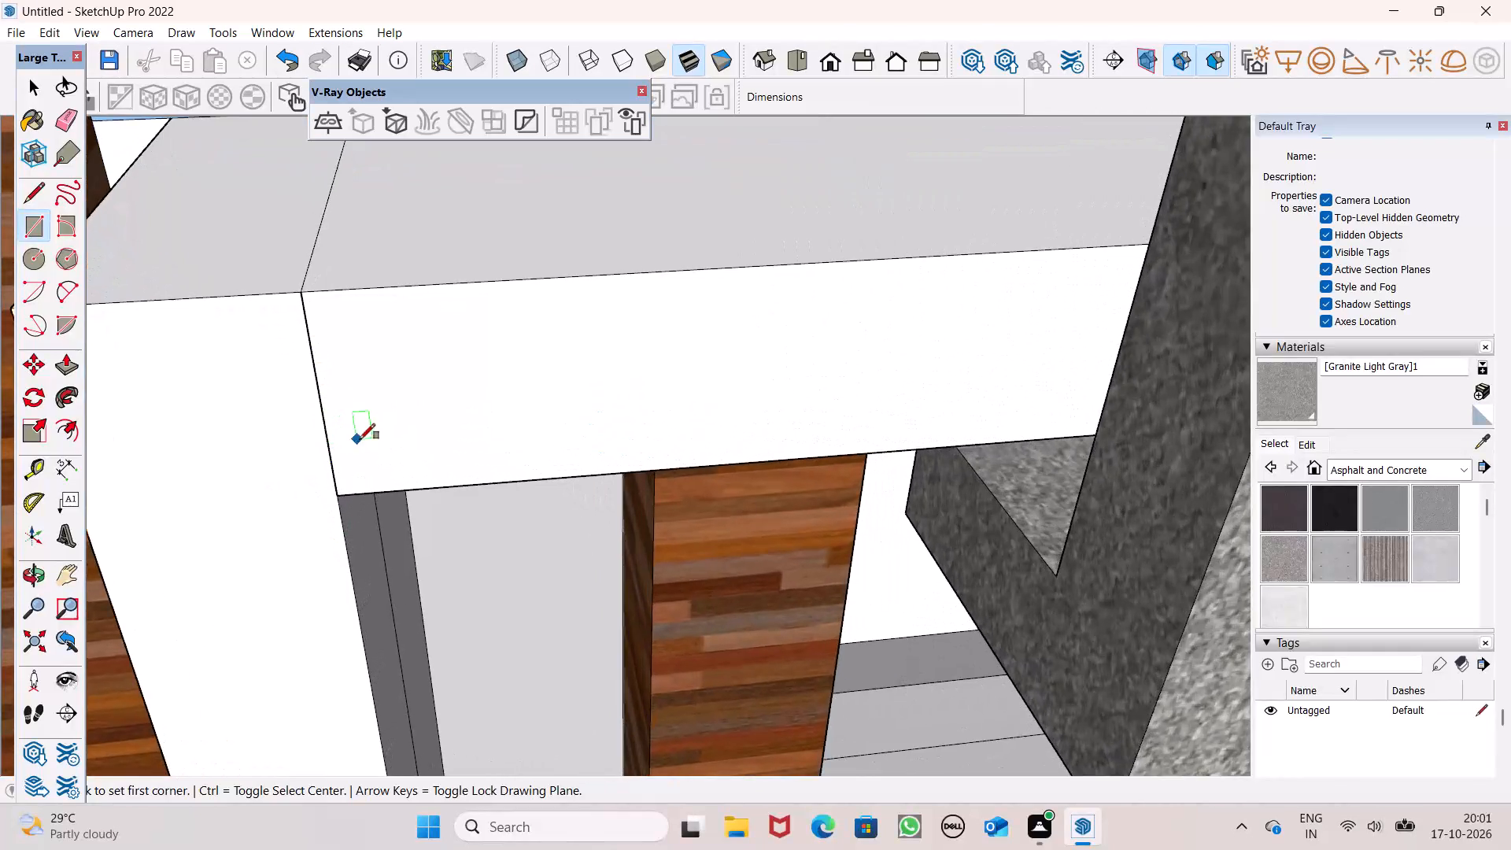
scroll(360, 439, "up", 2)
middle_click_drag(379, 449, 346, 468)
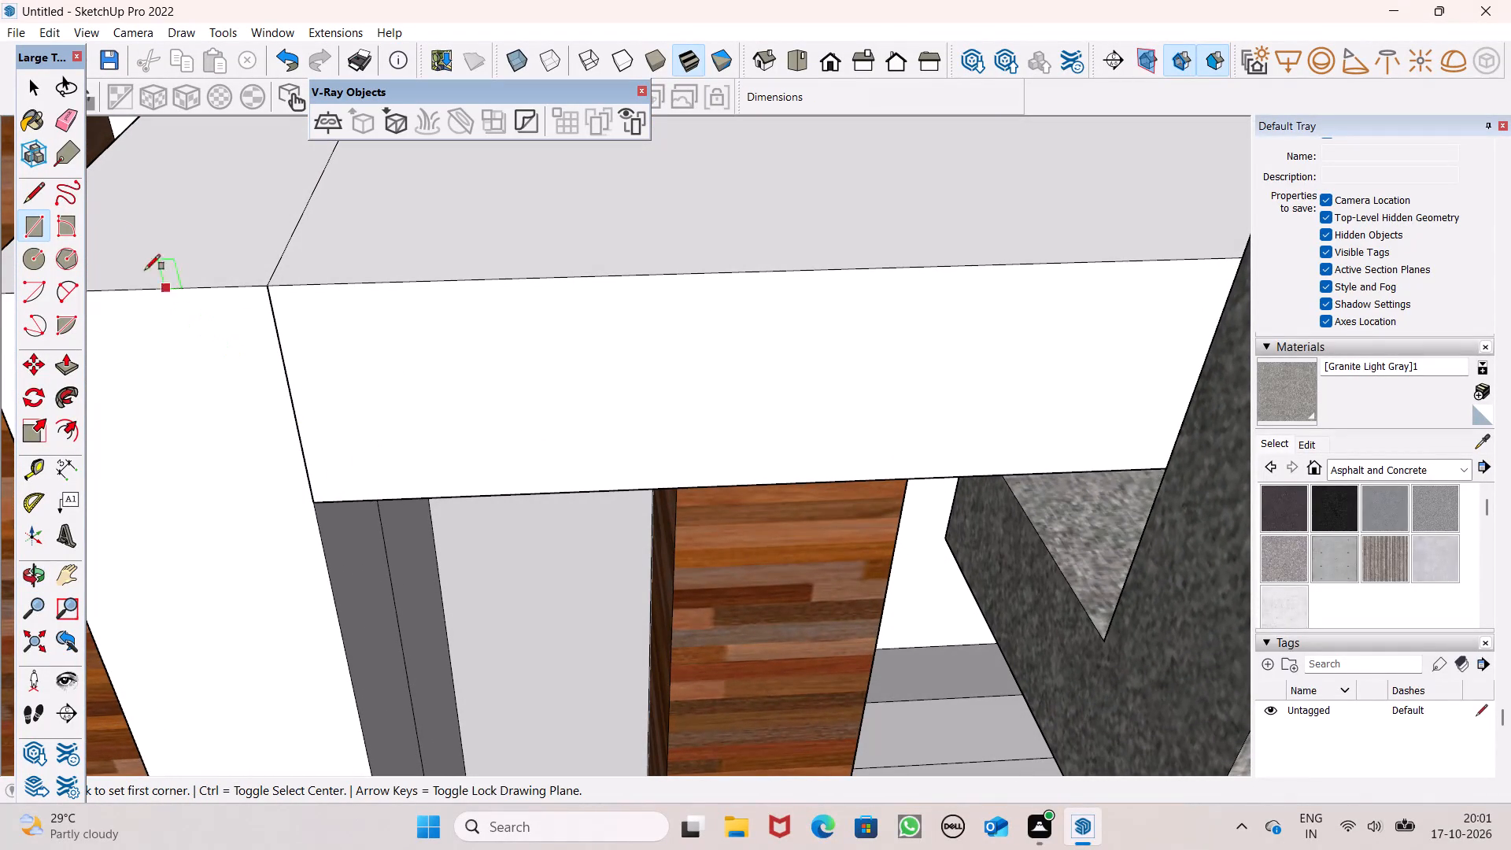
left_click(75, 106)
left_click(285, 383)
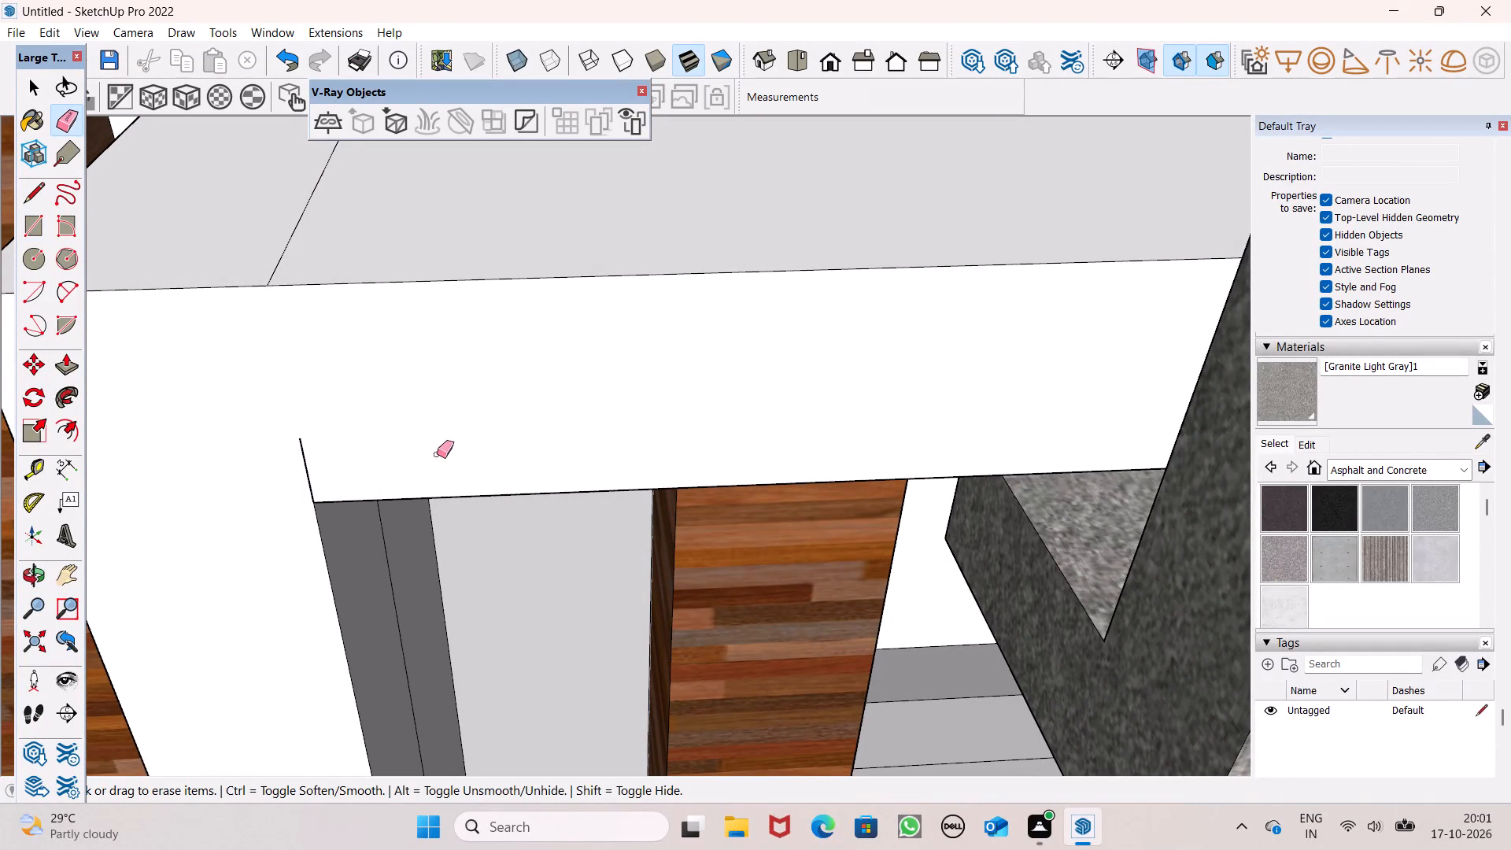
middle_click_drag(417, 401, 159, 0)
scroll(159, 0, "up", 1)
left_click_drag(302, 279, 290, 283)
Erase the vertical dividing edges on the balcony frame's two inner side walls.
scroll(286, 59, "down", 4)
scroll(489, 307, "down", 5)
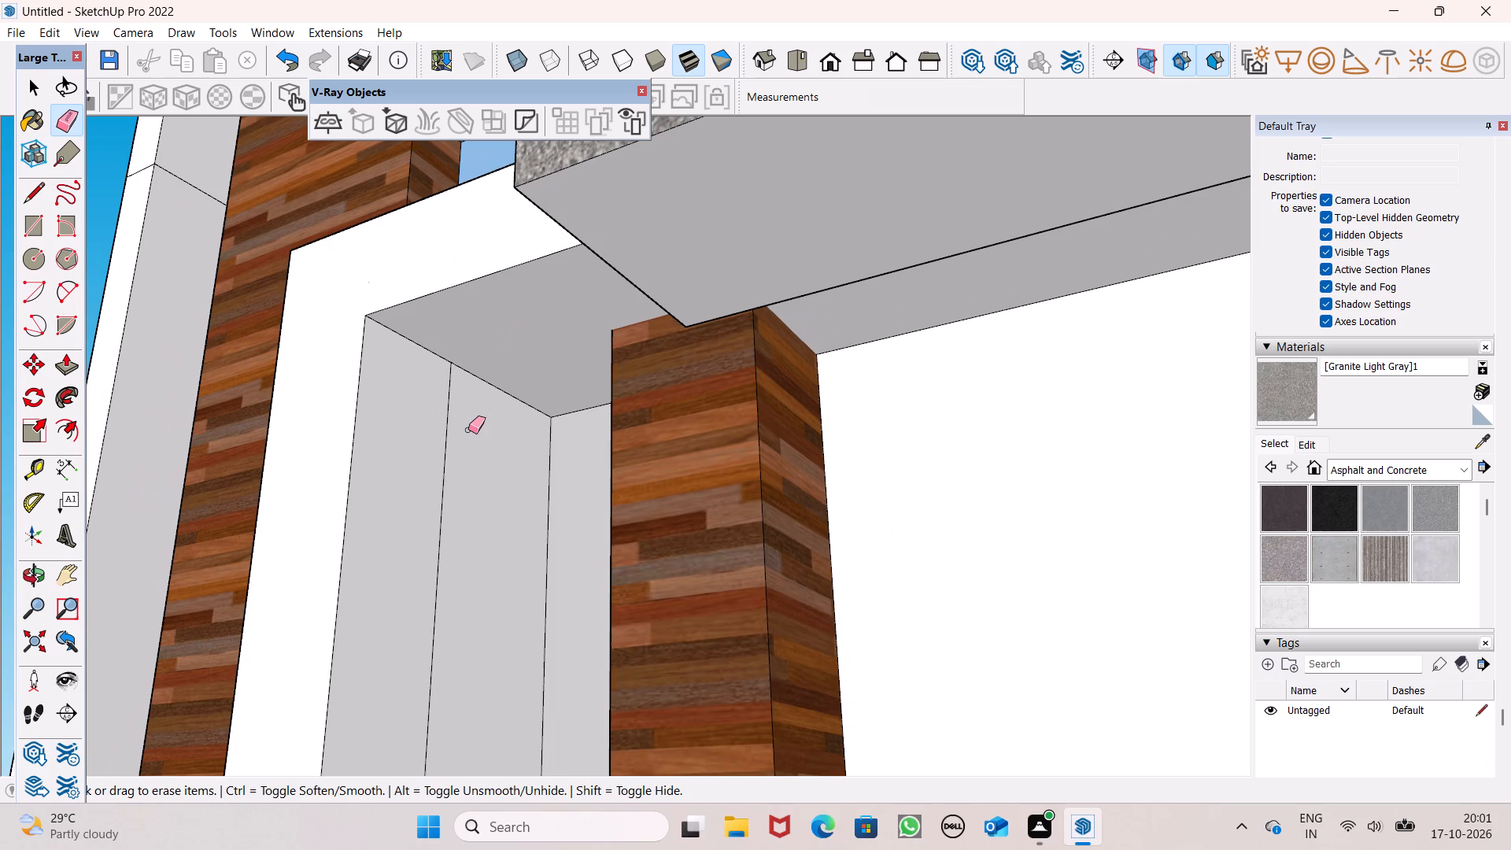
left_click_drag(466, 431, 433, 445)
scroll(410, 381, "down", 12)
middle_click_drag(489, 488, 907, 573)
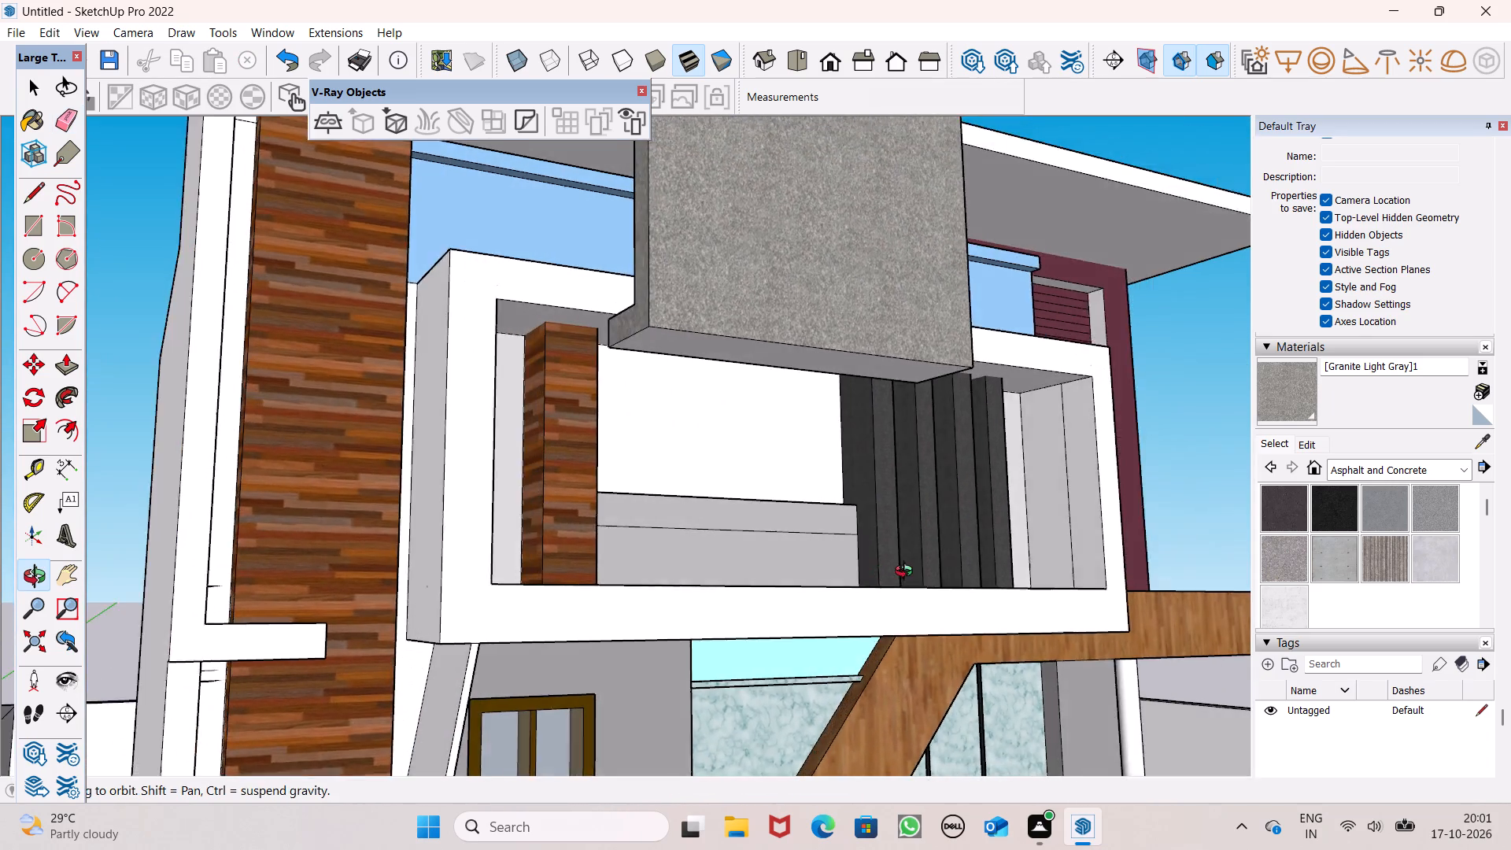
middle_click_drag(907, 573, 932, 575)
scroll(973, 535, "up", 5)
left_click(1099, 512)
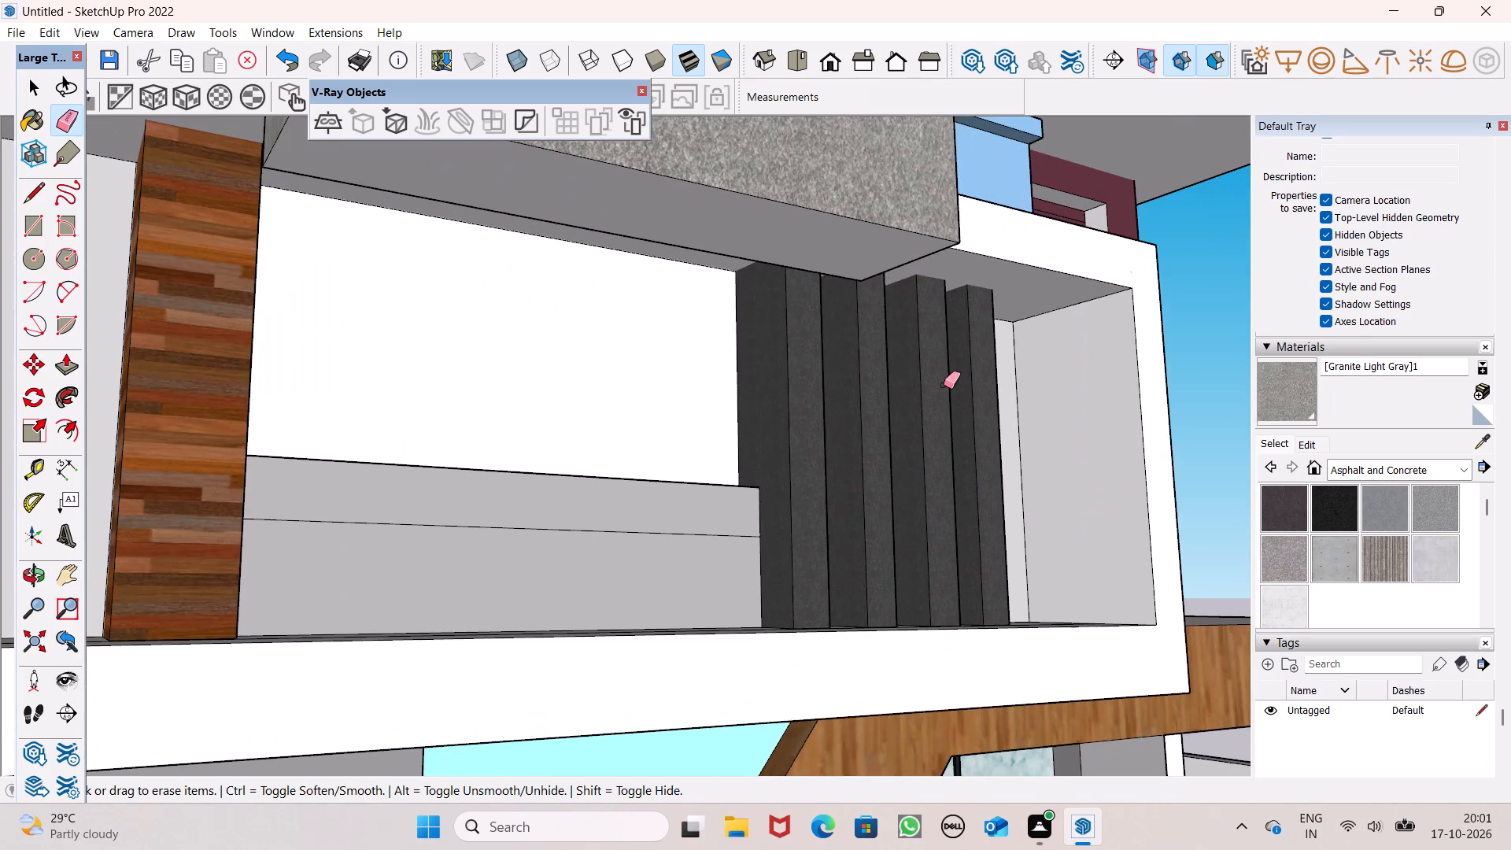
Erase the lengthwise dividing edge along the balcony floor.
scroll(934, 379, "down", 4)
middle_click_drag(925, 467, 439, 650)
scroll(280, 641, "up", 4)
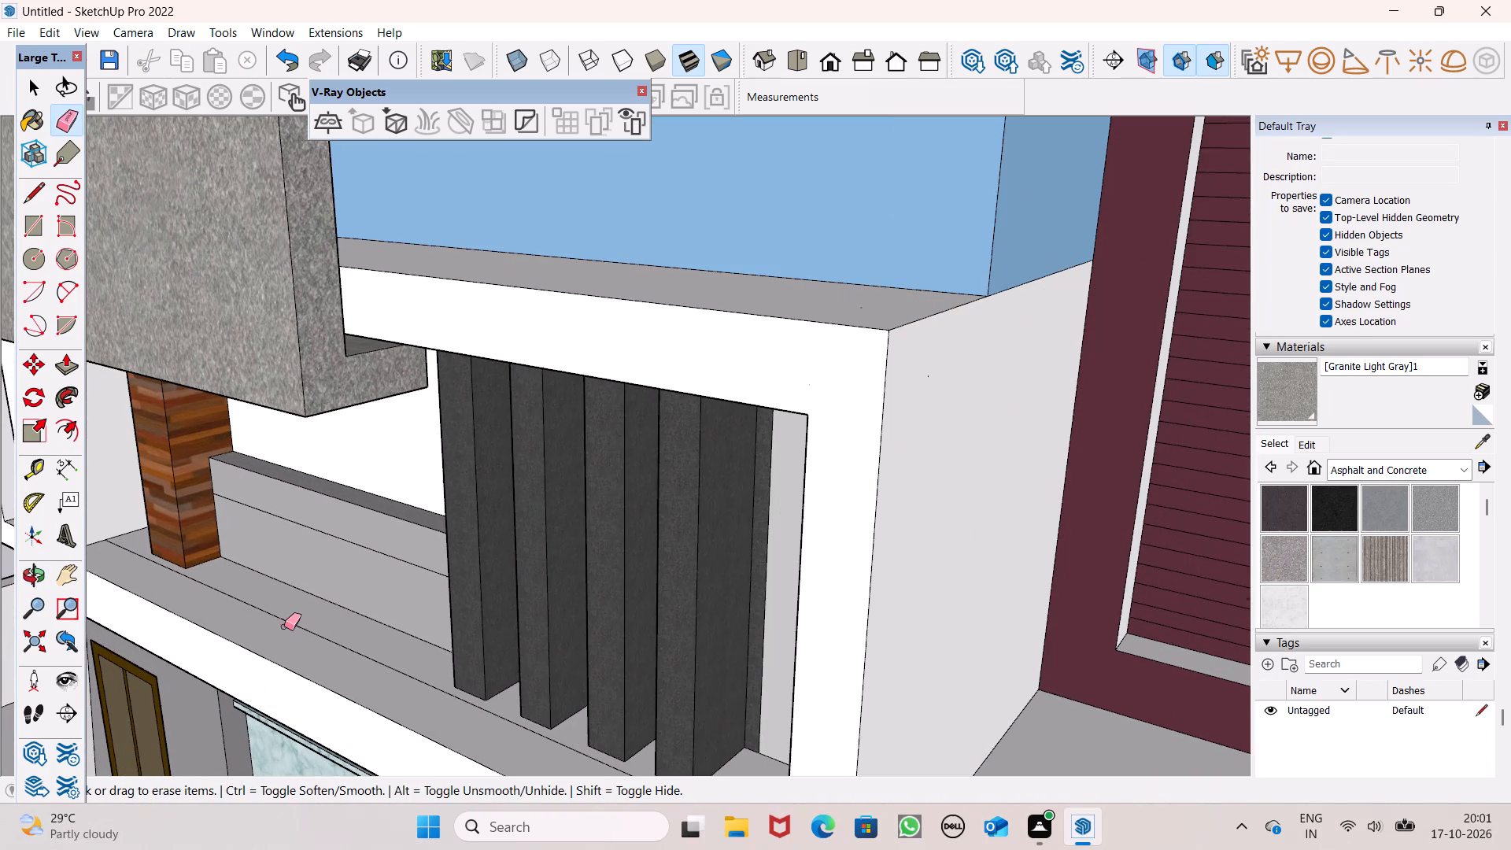
left_click_drag(284, 626, 297, 624)
left_click(297, 624)
Erase the dividing edge and its remaining segments on top of the balcony frame beside the granite box.
scroll(272, 532, "down", 4)
middle_click_drag(282, 559, 601, 467)
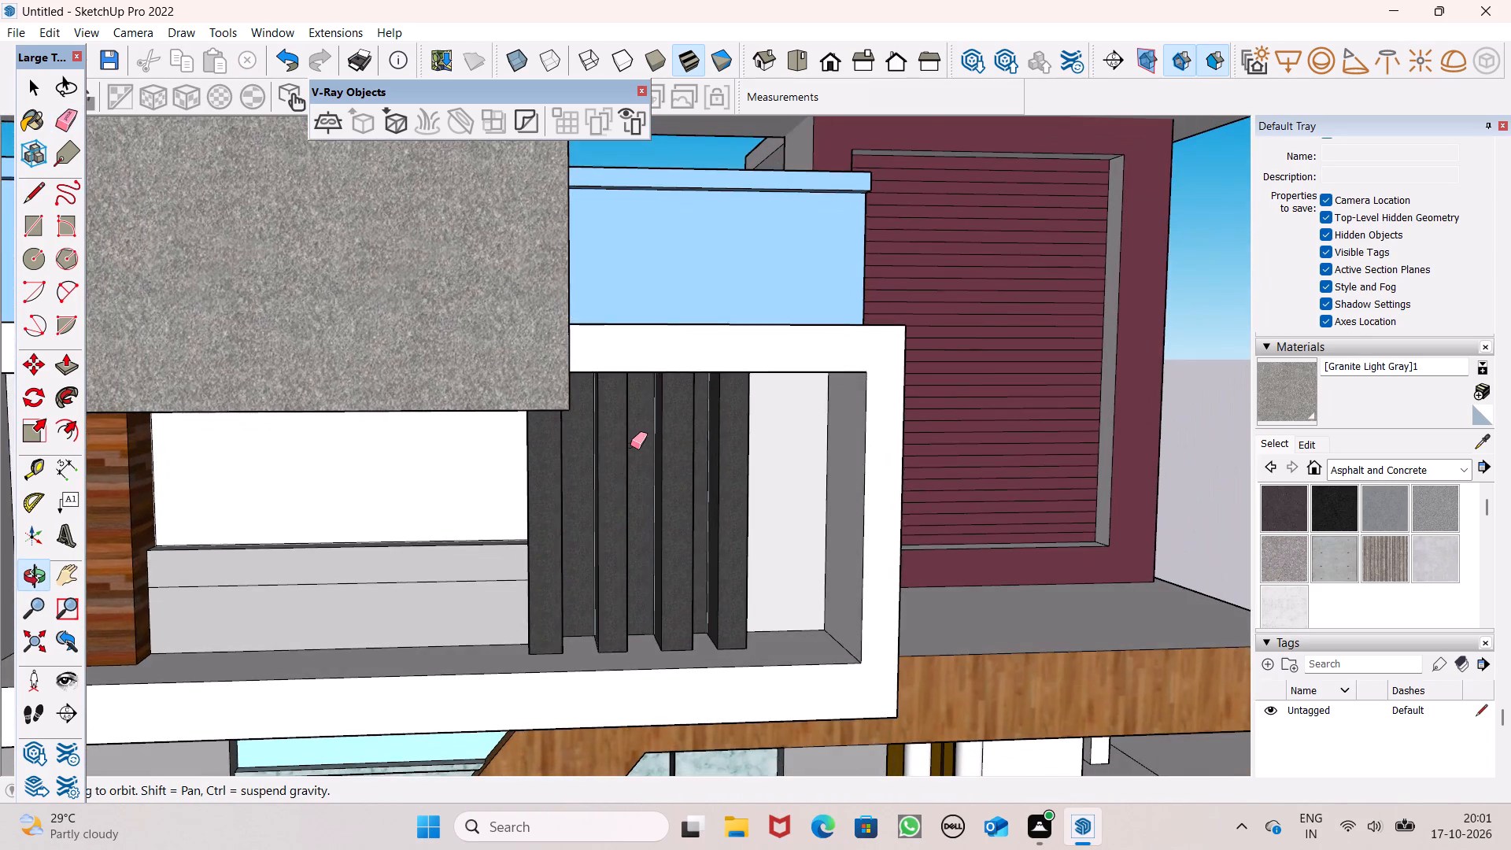
scroll(630, 445, "down", 4)
middle_click_drag(673, 504, 627, 555)
middle_click_drag(633, 487, 747, 617)
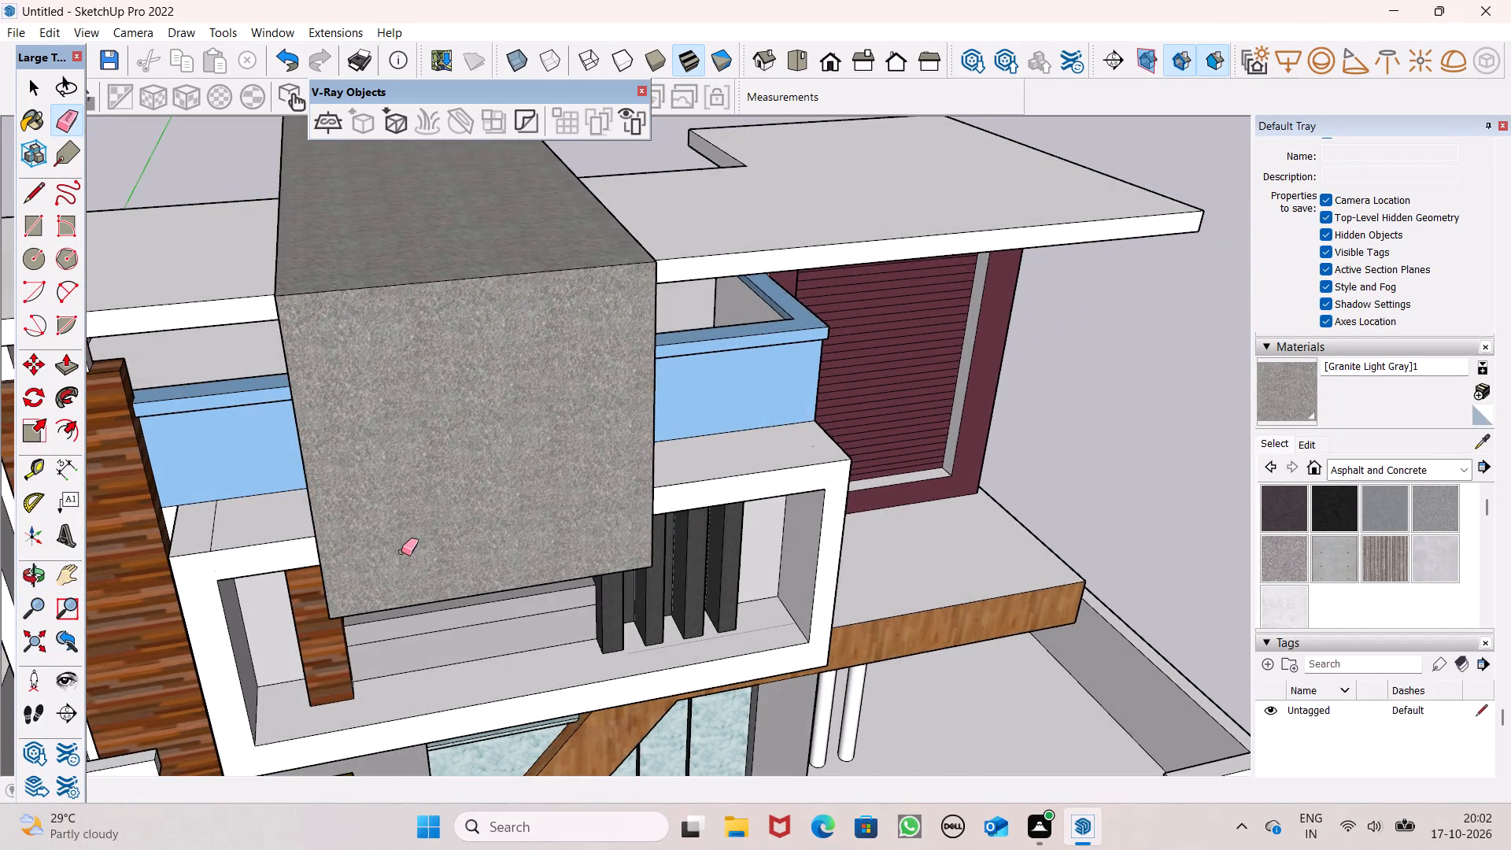
scroll(363, 527, "up", 3)
left_click_drag(185, 530, 168, 535)
scroll(257, 456, "down", 1)
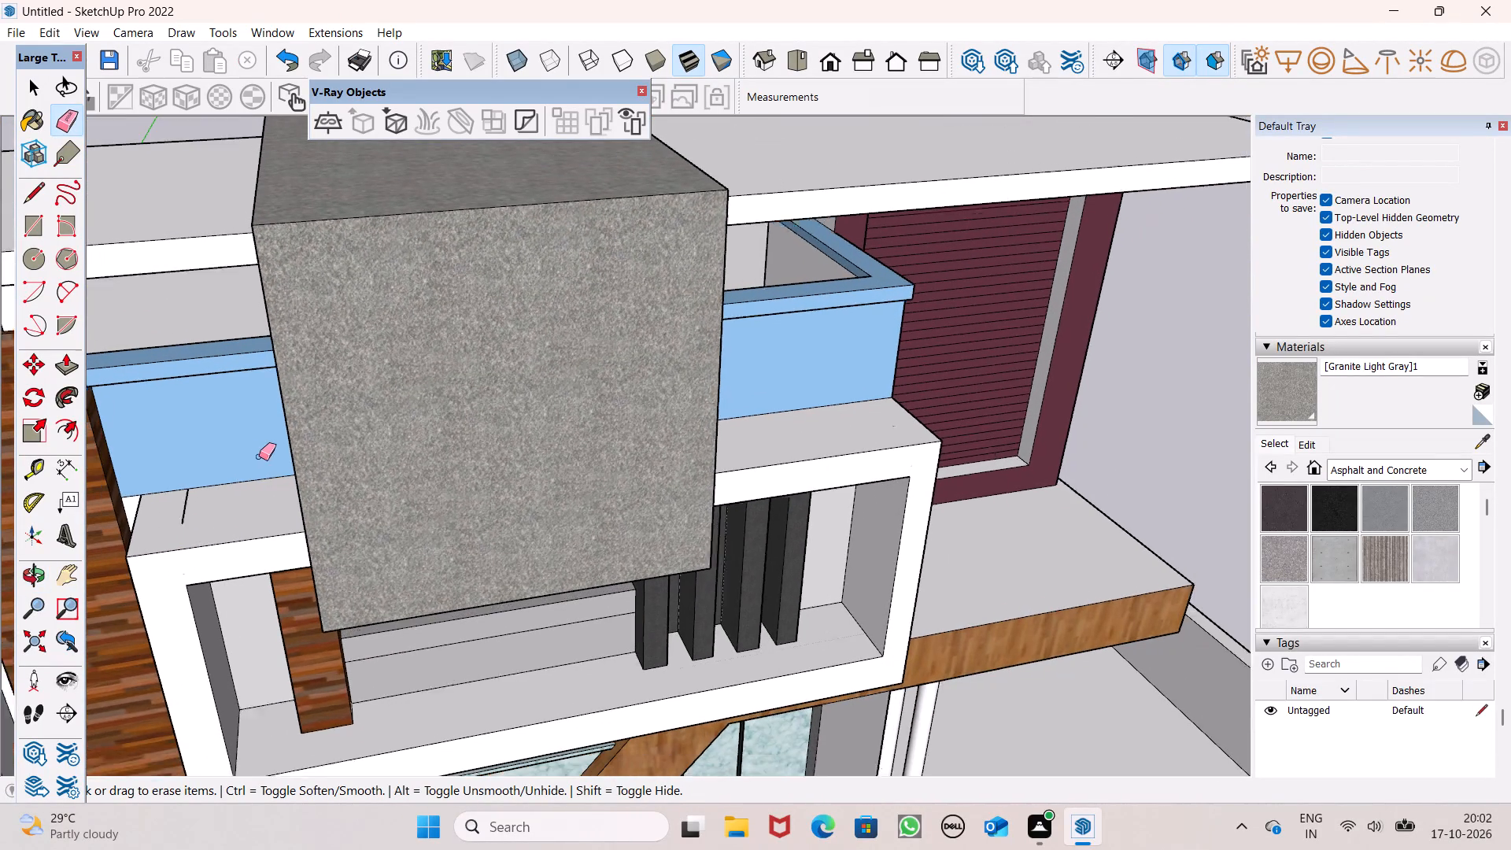
scroll(259, 456, "down", 1)
scroll(184, 523, "up", 5)
left_click_drag(201, 499, 187, 504)
scroll(230, 475, "down", 2)
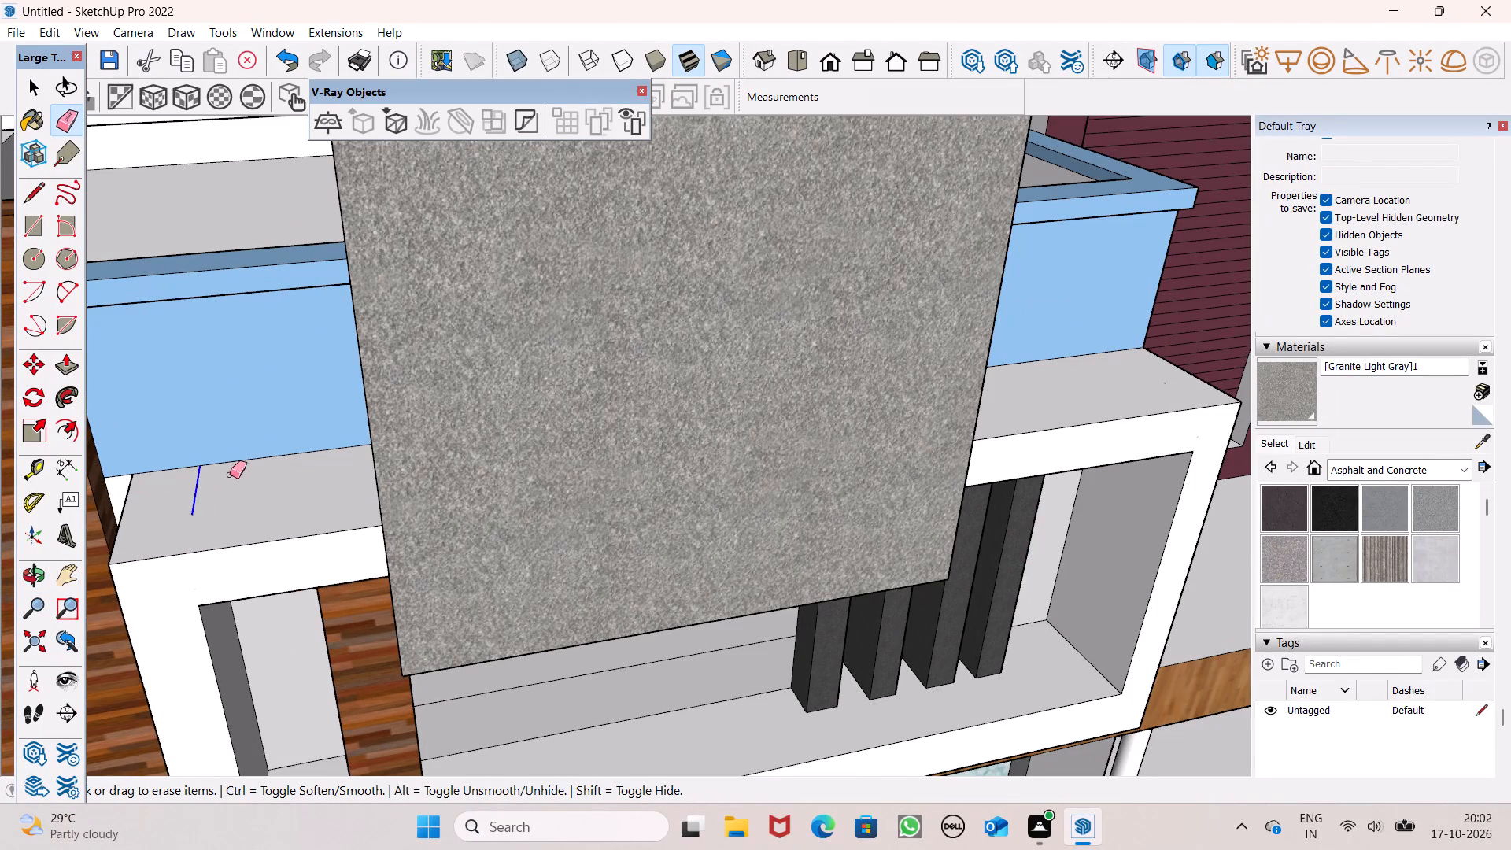
scroll(230, 475, "down", 1)
scroll(216, 512, "up", 10)
left_click_drag(187, 484, 173, 500)
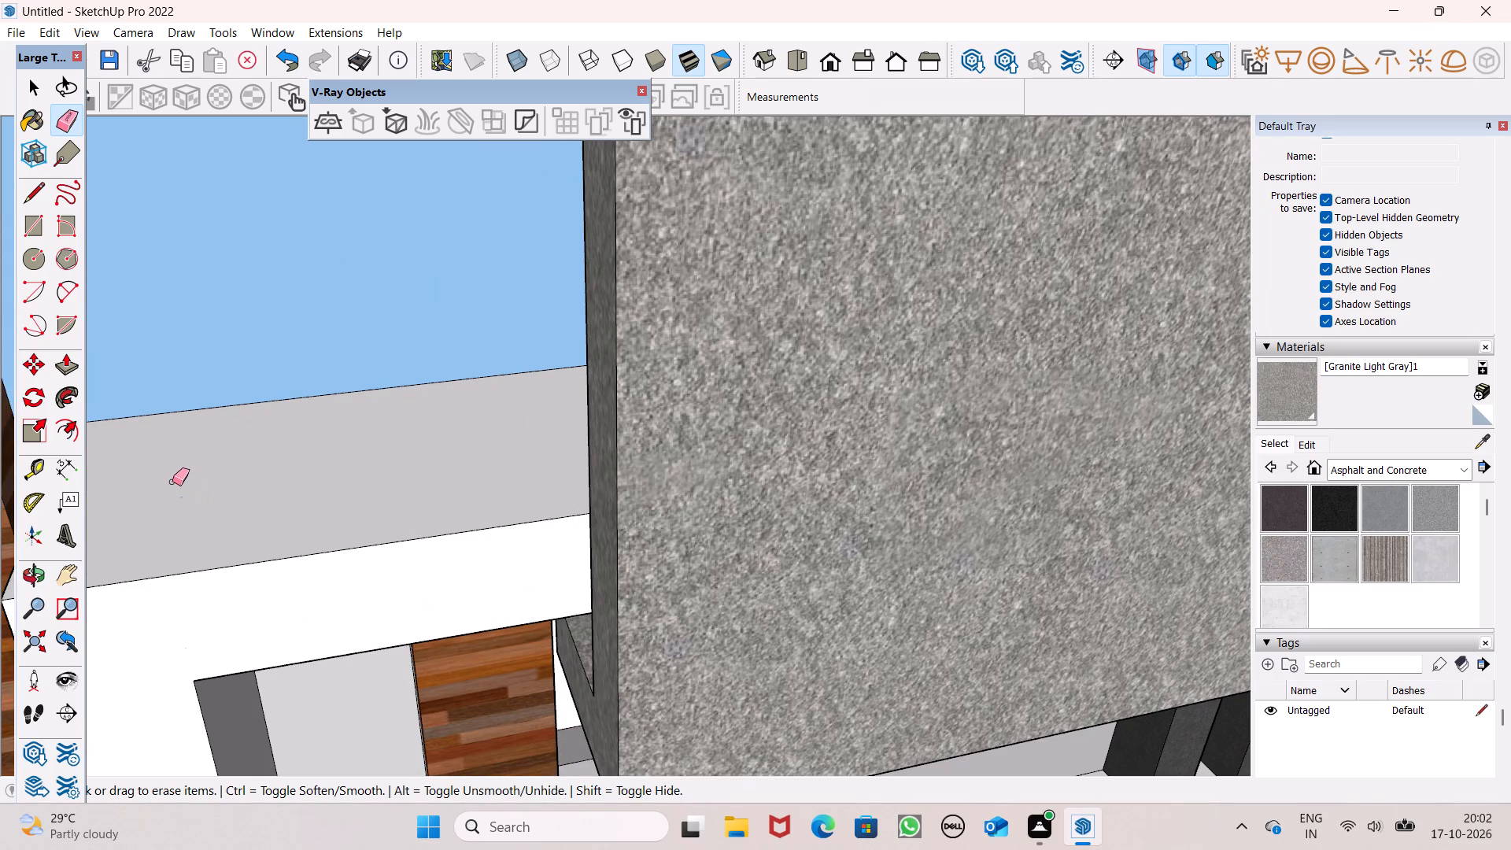
scroll(267, 442, "down", 5)
scroll(406, 386, "down", 4)
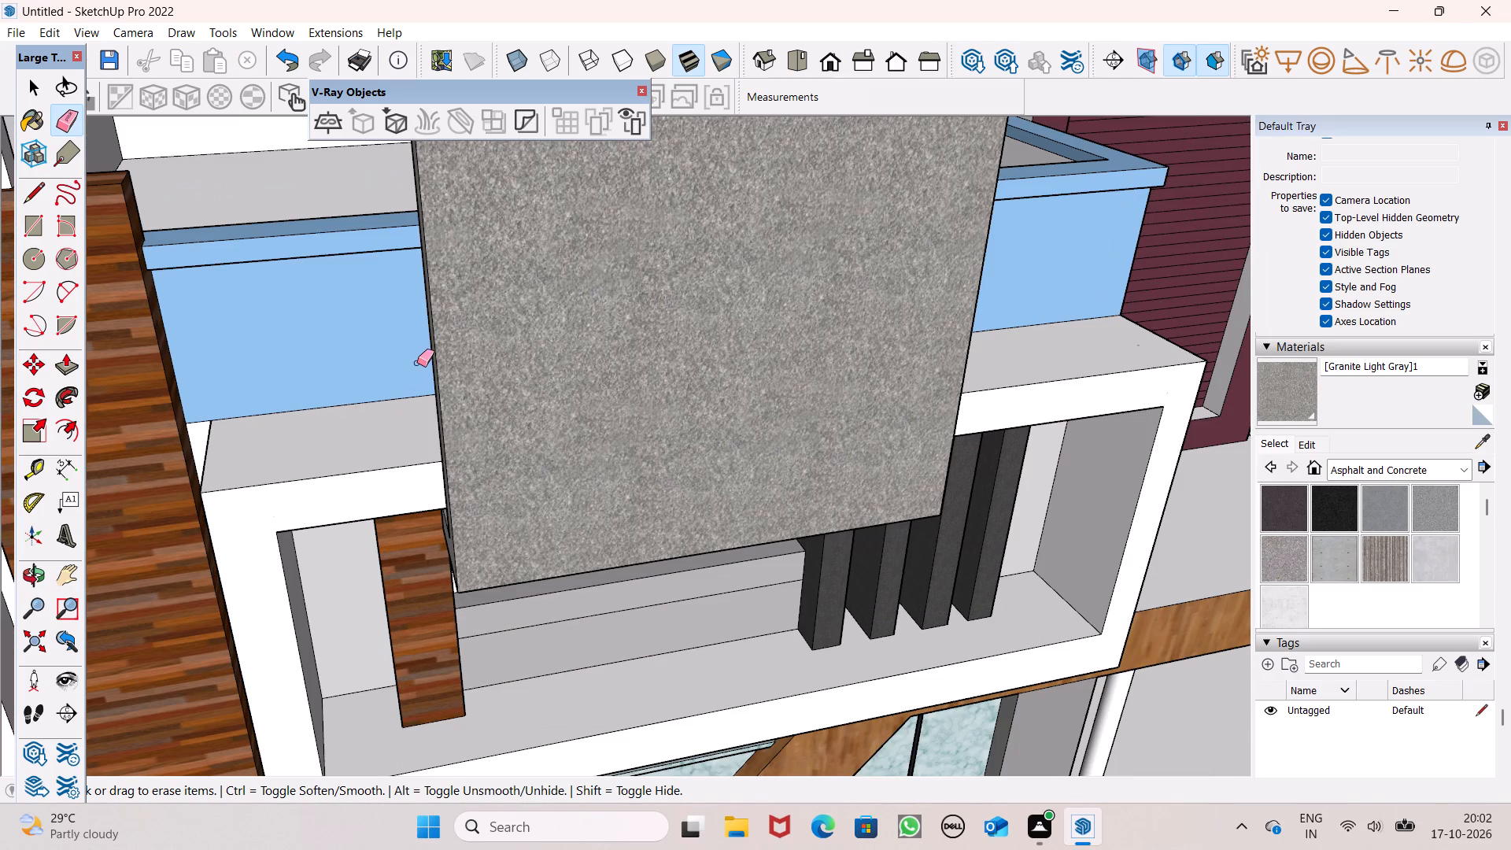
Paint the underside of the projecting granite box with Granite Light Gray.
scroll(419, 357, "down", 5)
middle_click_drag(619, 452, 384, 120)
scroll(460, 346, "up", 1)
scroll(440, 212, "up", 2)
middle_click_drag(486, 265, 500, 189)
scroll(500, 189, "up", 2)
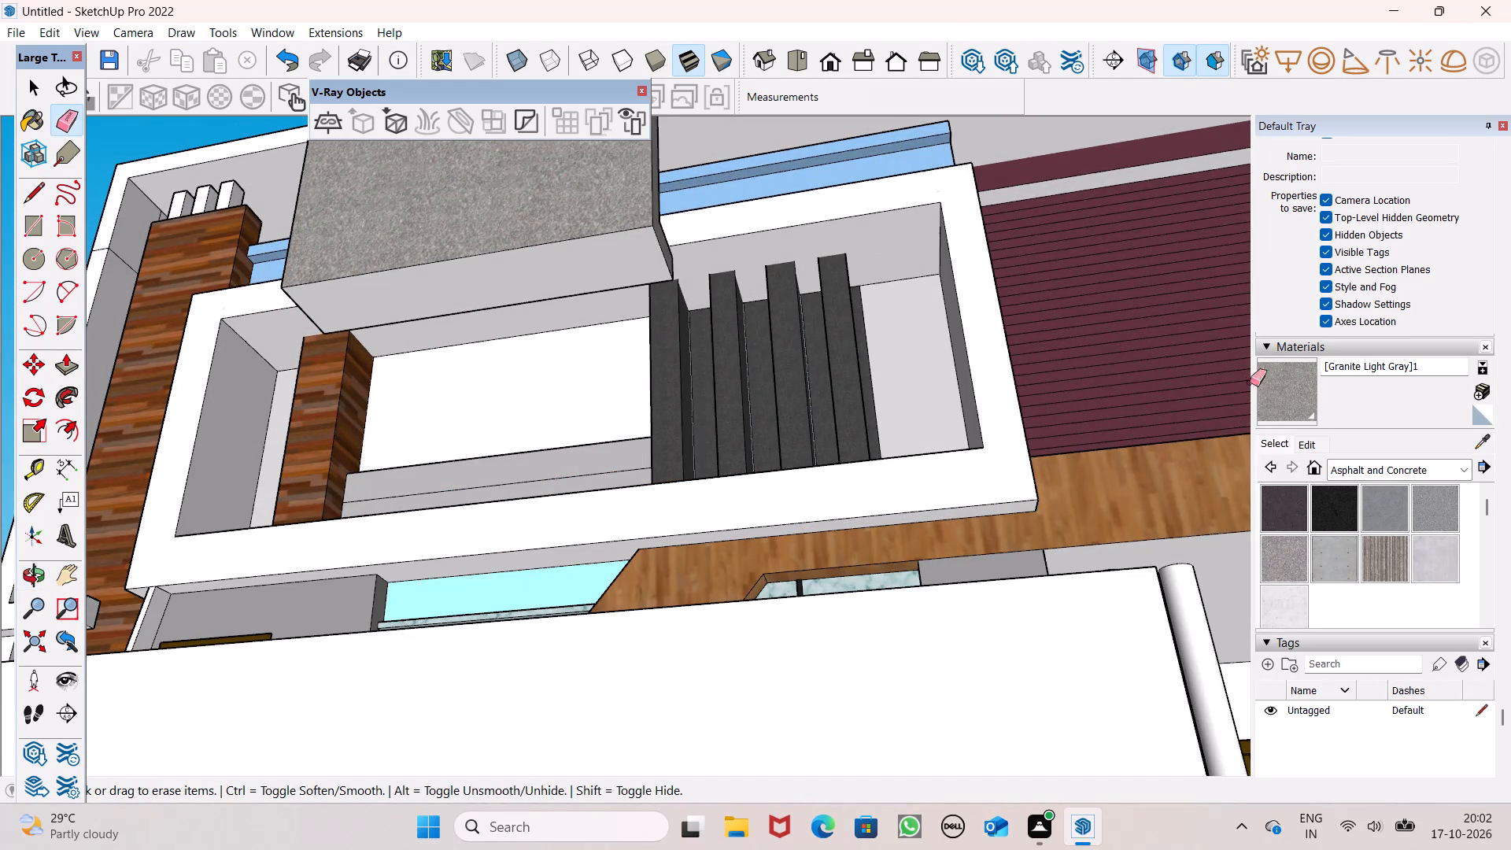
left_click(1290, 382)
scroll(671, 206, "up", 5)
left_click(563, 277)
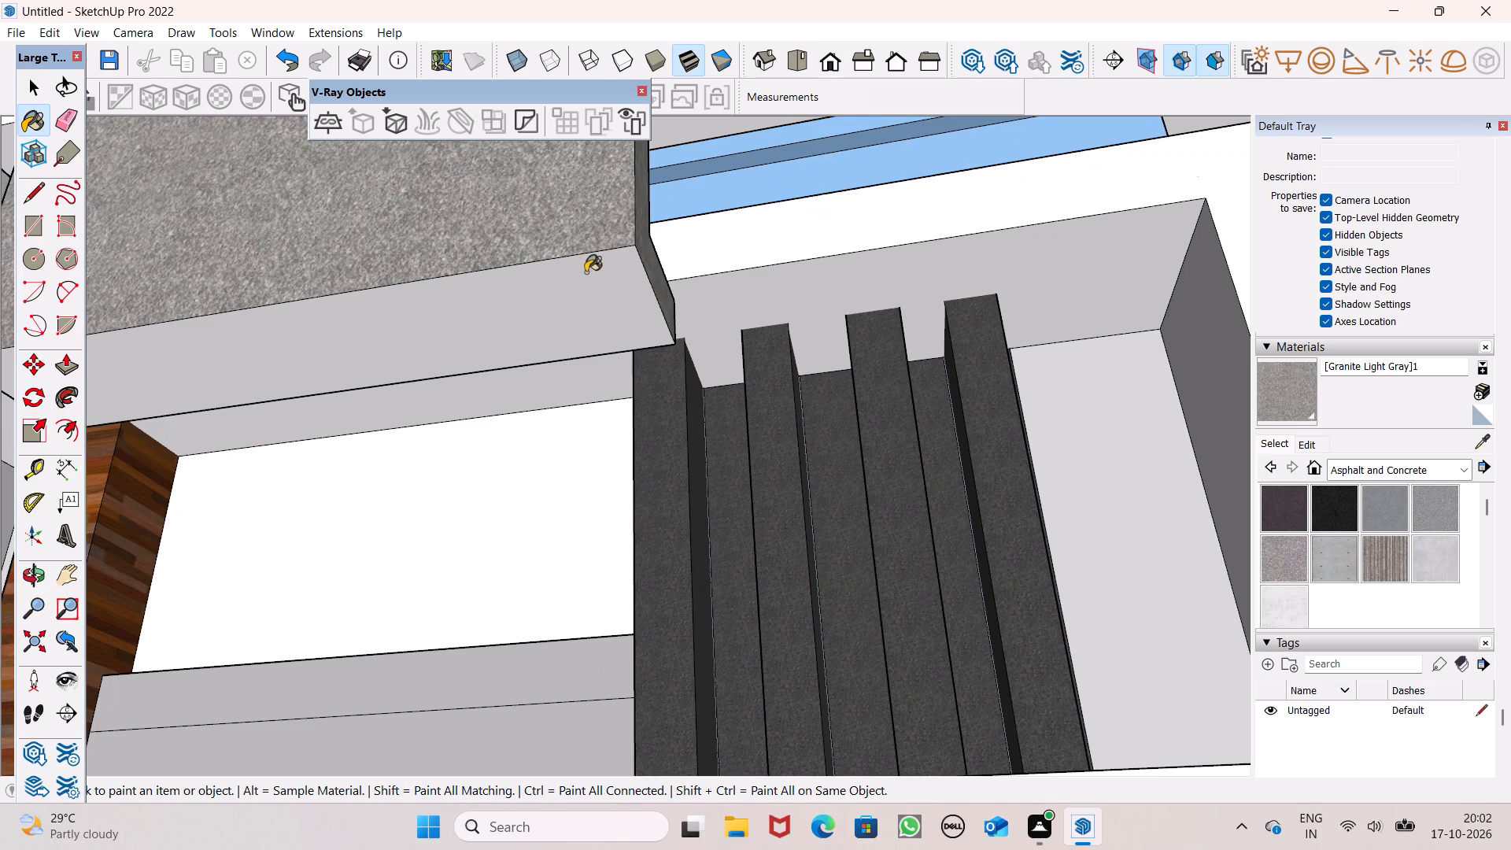
Paint the granite box's underside with the Concrete Aggregate Smoke material.
middle_click_drag(696, 300, 370, 173)
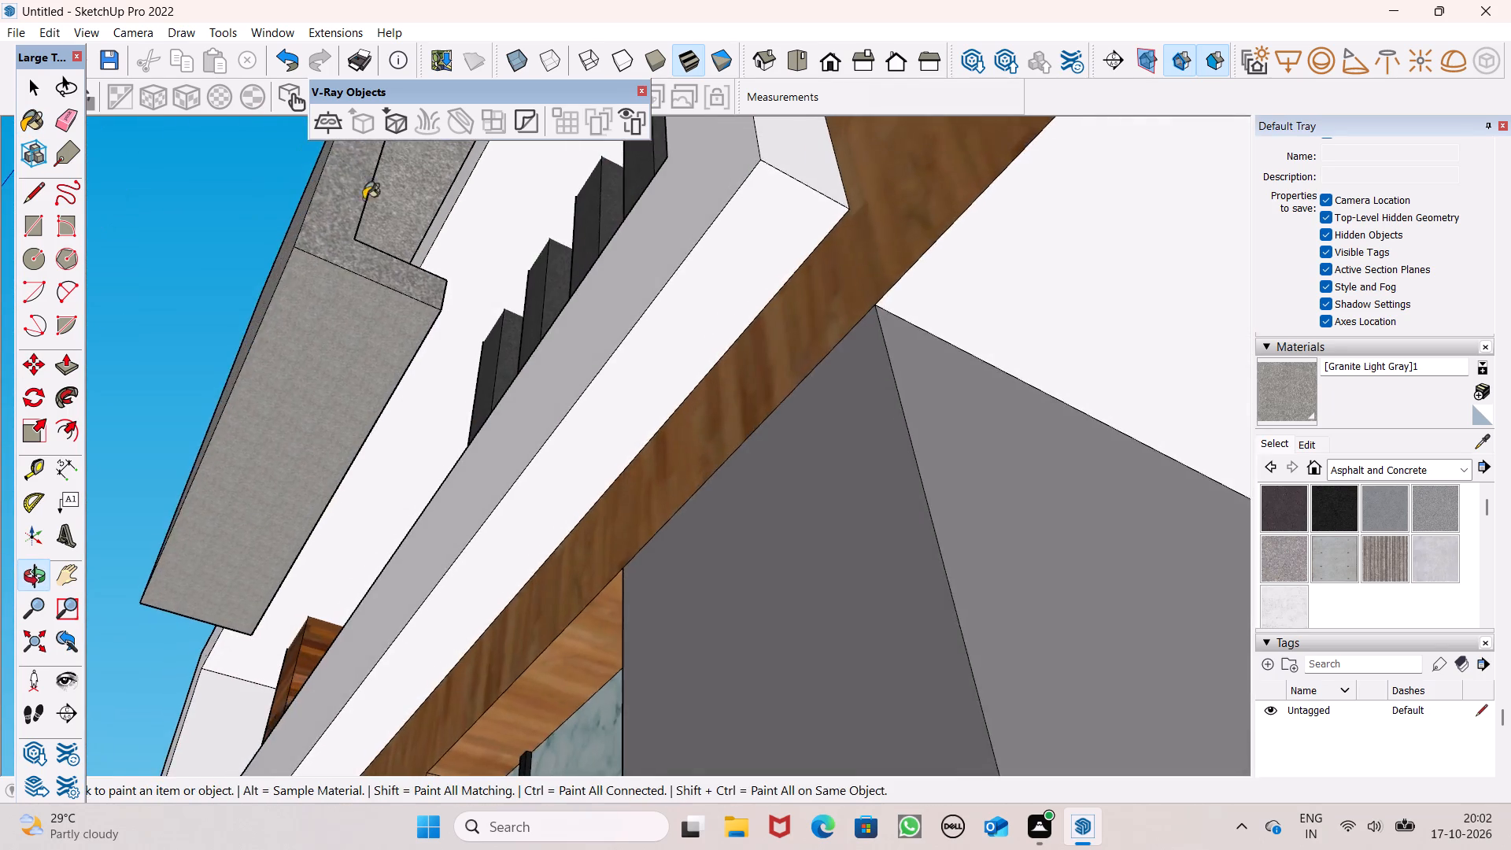
scroll(401, 355, "up", 7)
middle_click_drag(444, 351, 437, 405)
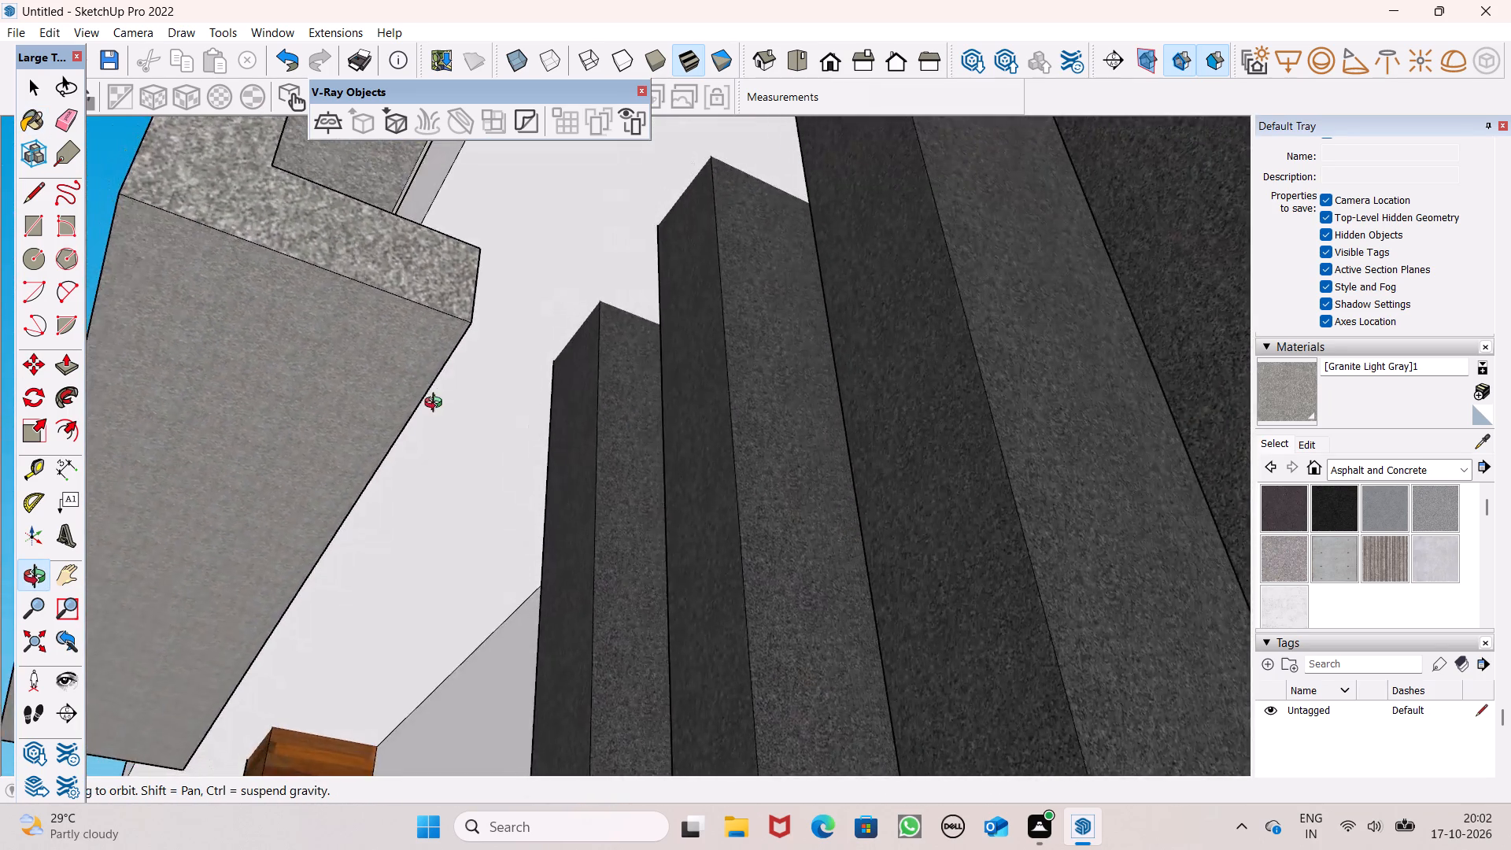
middle_click_drag(437, 405, 479, 417)
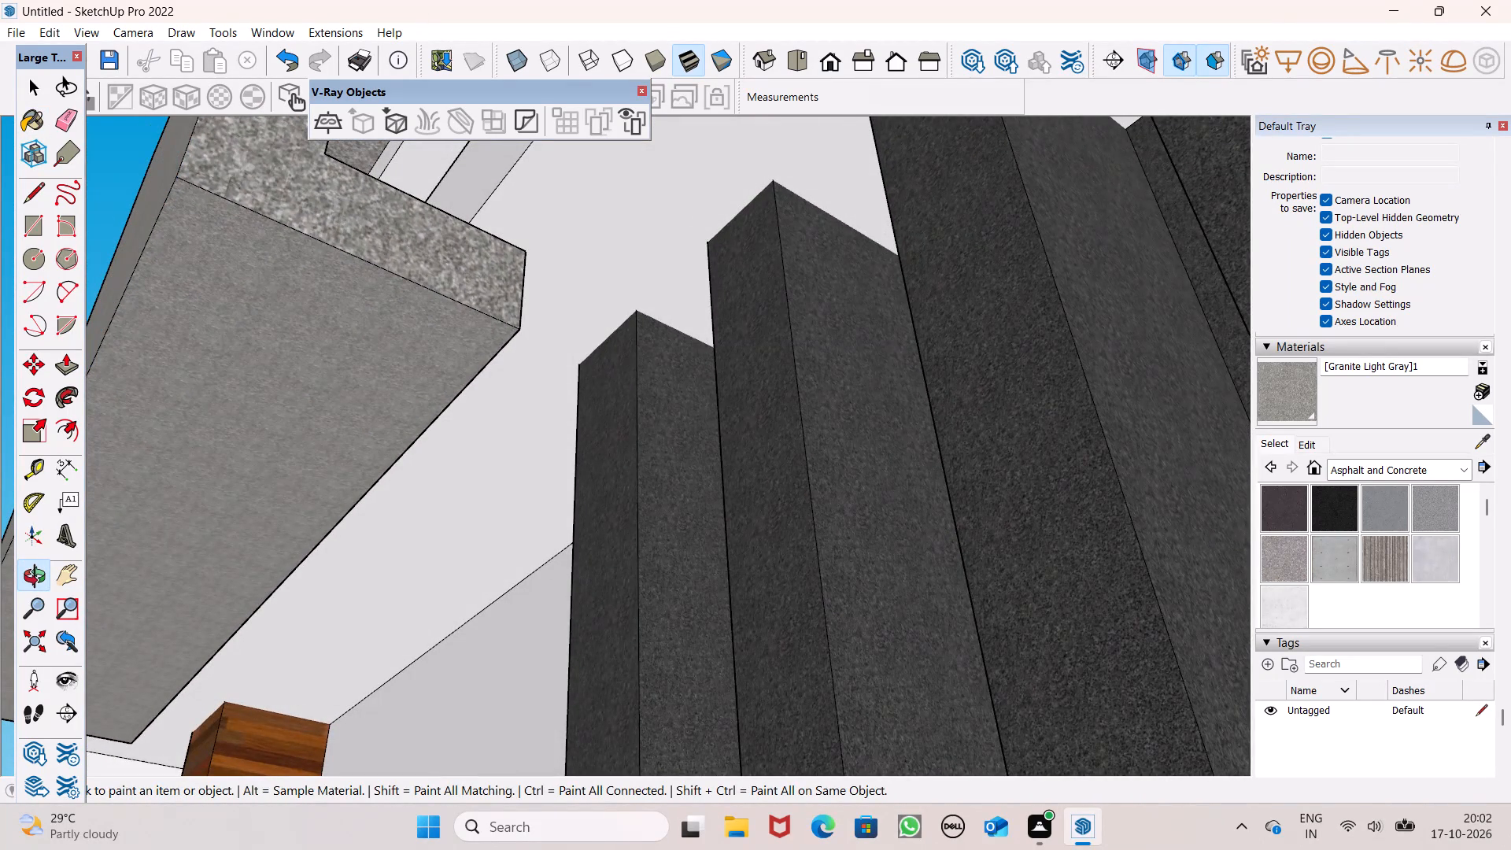
left_click(1278, 566)
left_click(289, 291)
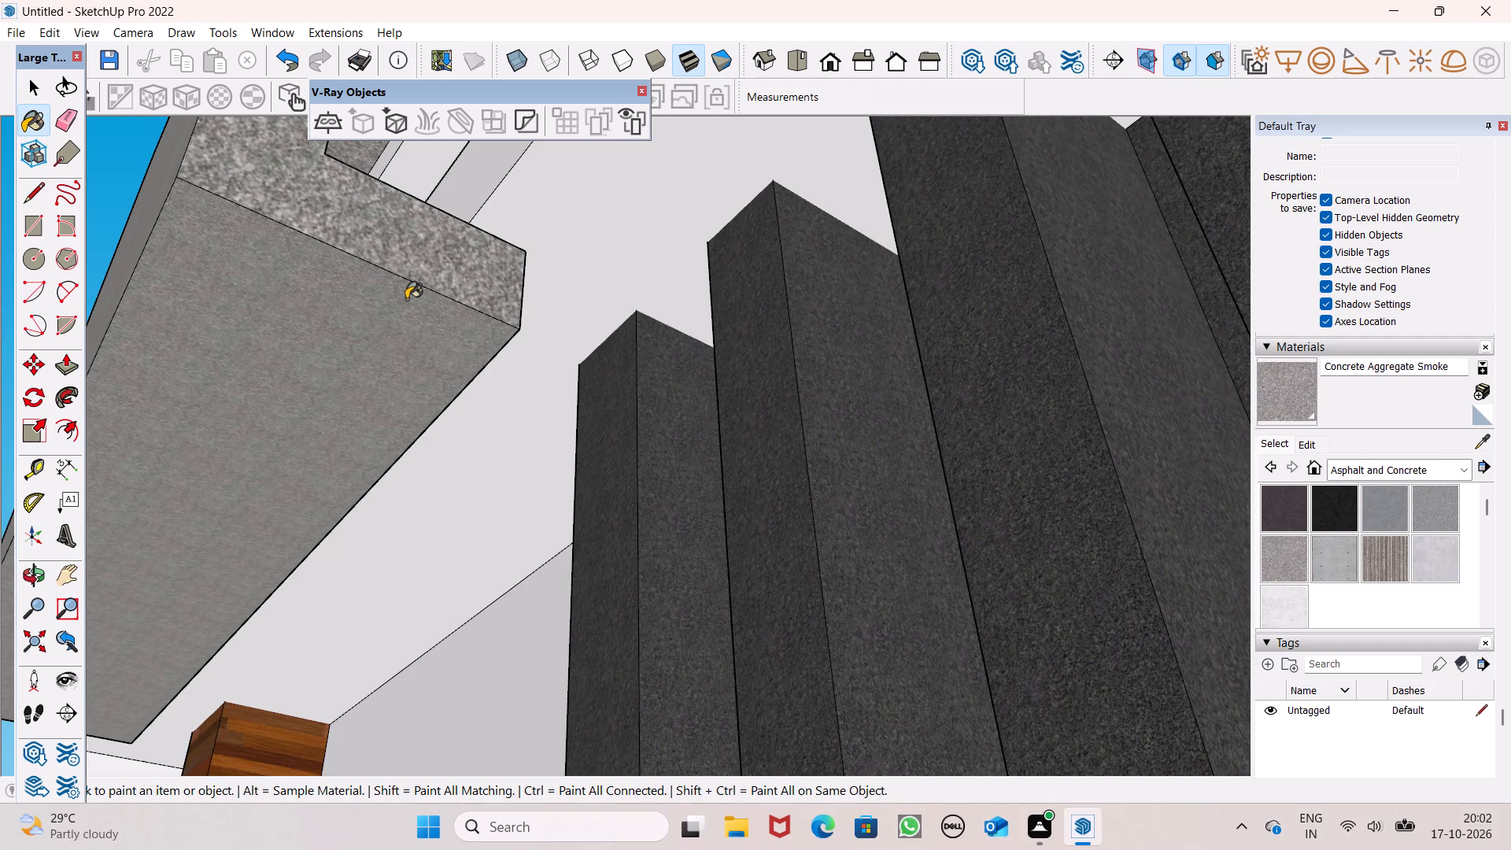
Set the Concrete Aggregate Smoke texture size to 5' by 5'.
middle_click_drag(413, 297, 459, 194)
scroll(459, 194, "up", 1)
middle_click_drag(459, 194, 462, 194)
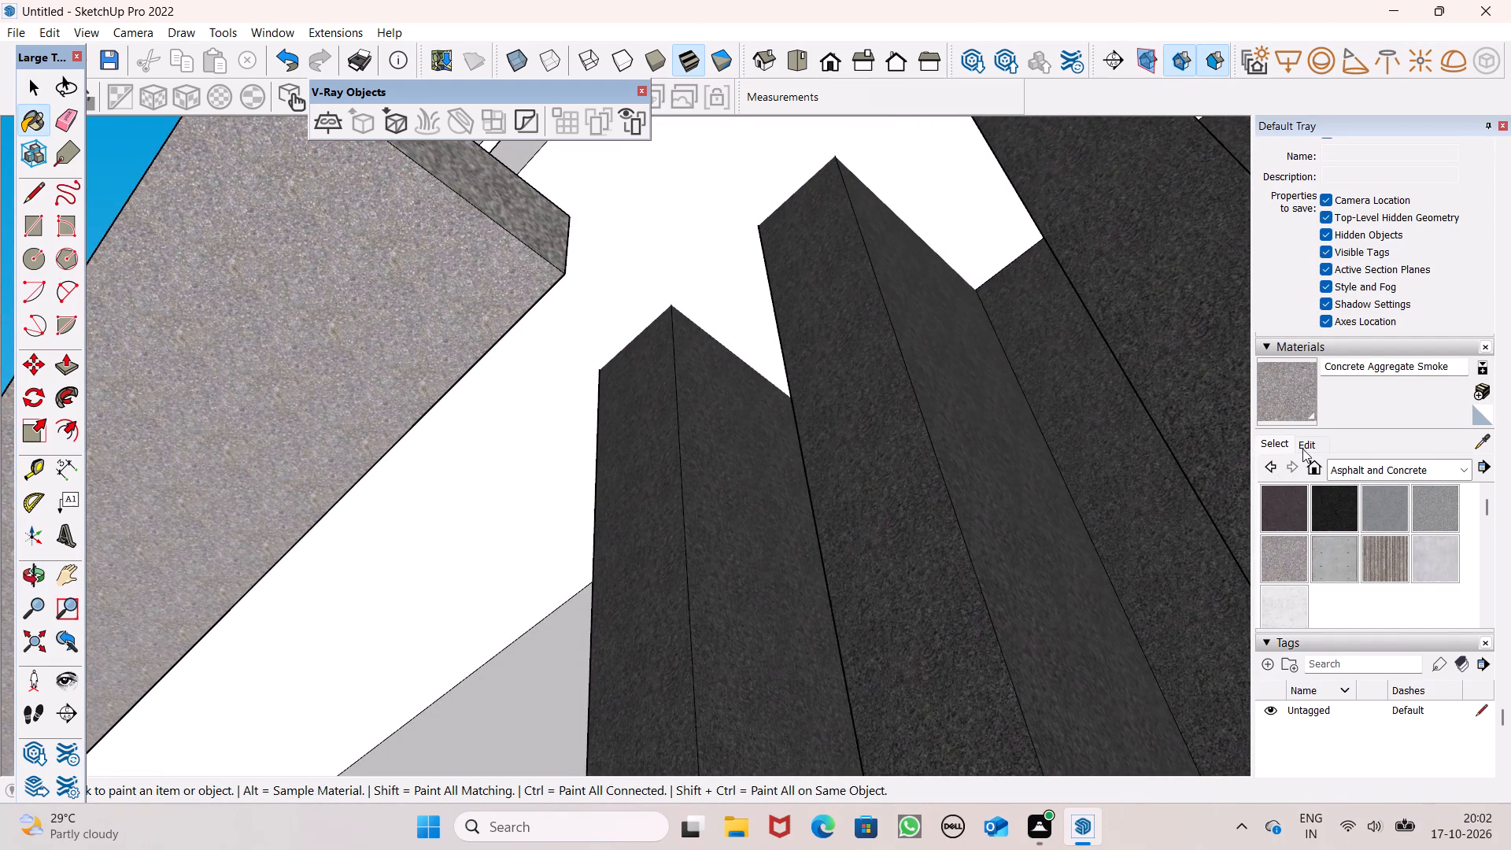
left_click(1302, 449)
left_click(1310, 671)
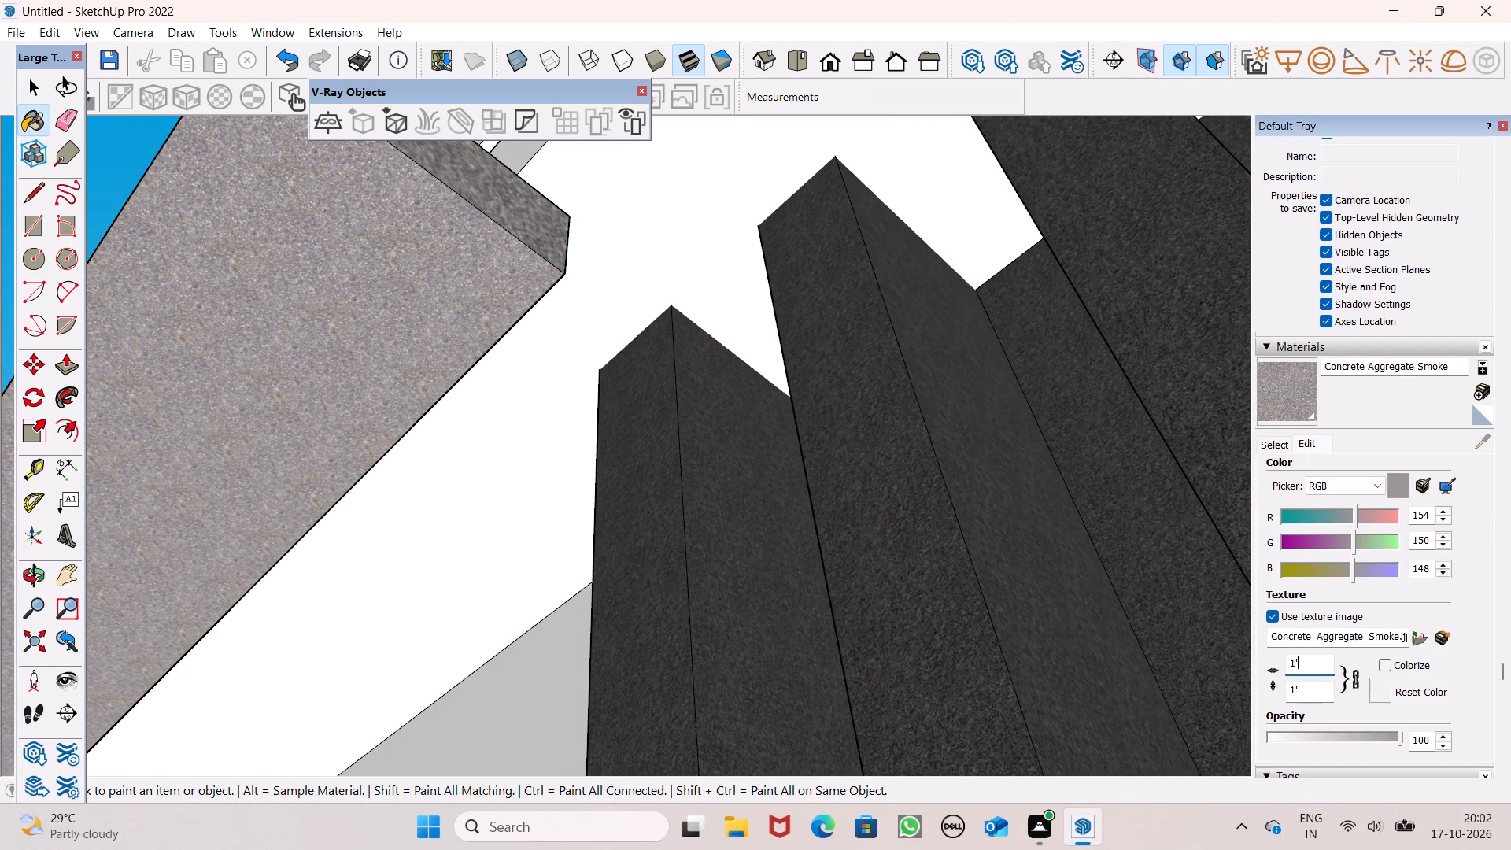
key("BackSpace")
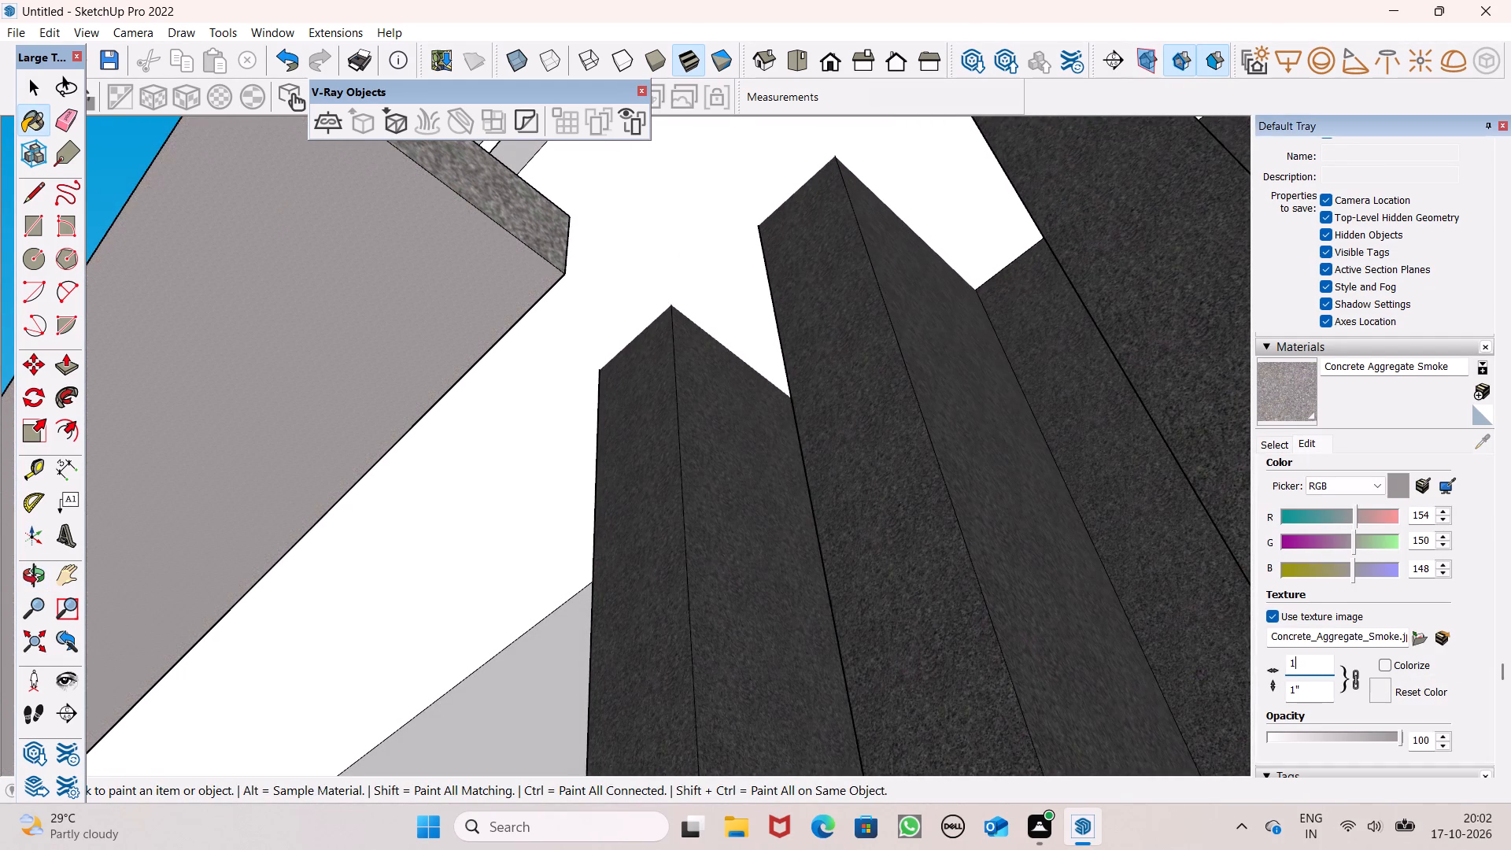
key("BackSpace")
key("5")
key("apostrophe")
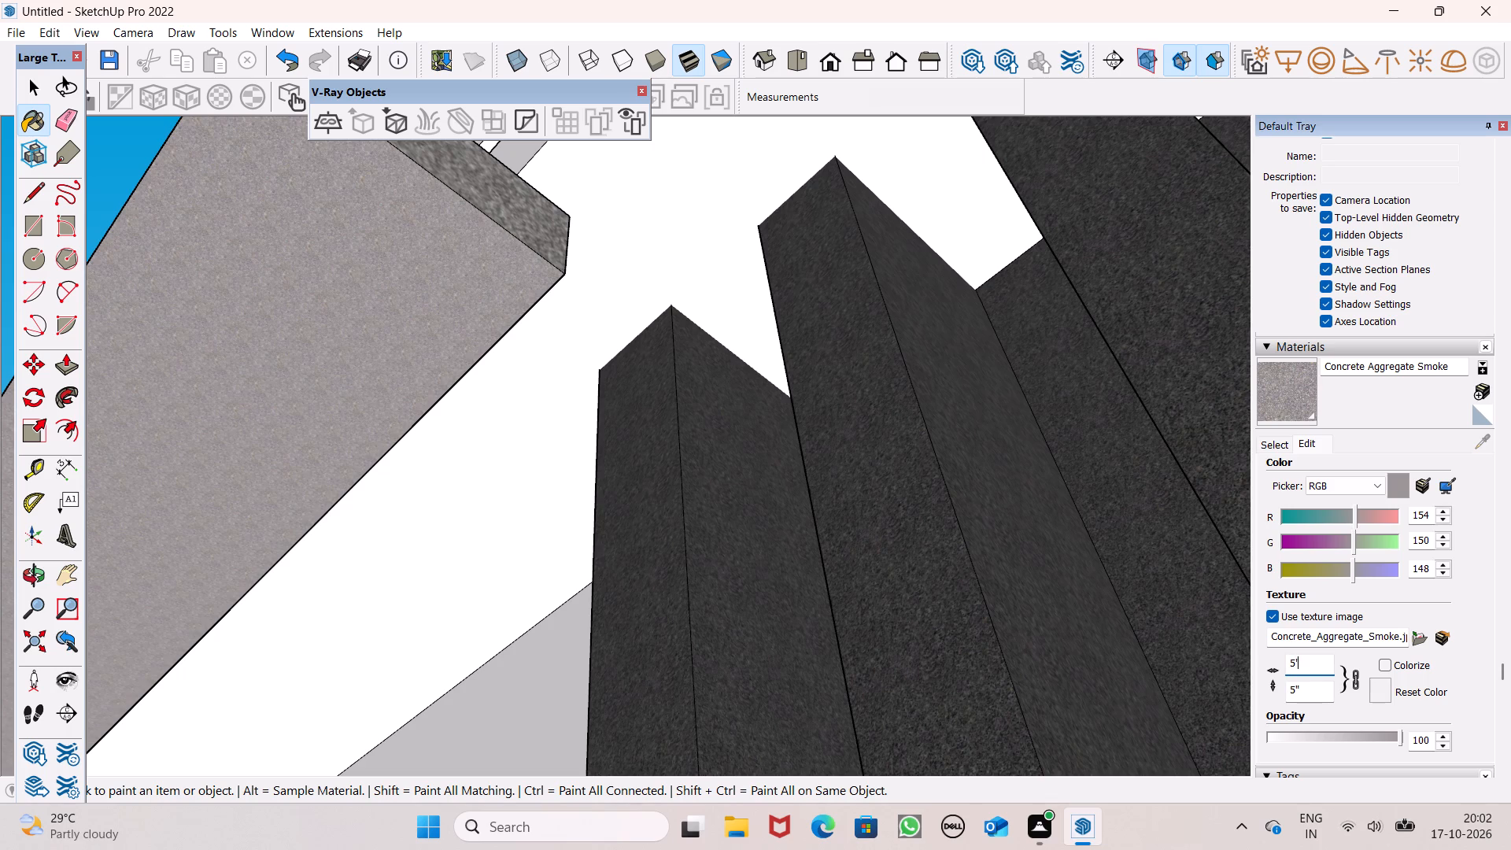
key("Return")
Paint the rear edge face of the granite box's roof slab with Concrete Aggregate Smoke.
scroll(645, 375, "down", 4)
middle_click_drag(647, 394, 714, 638)
scroll(581, 468, "down", 3)
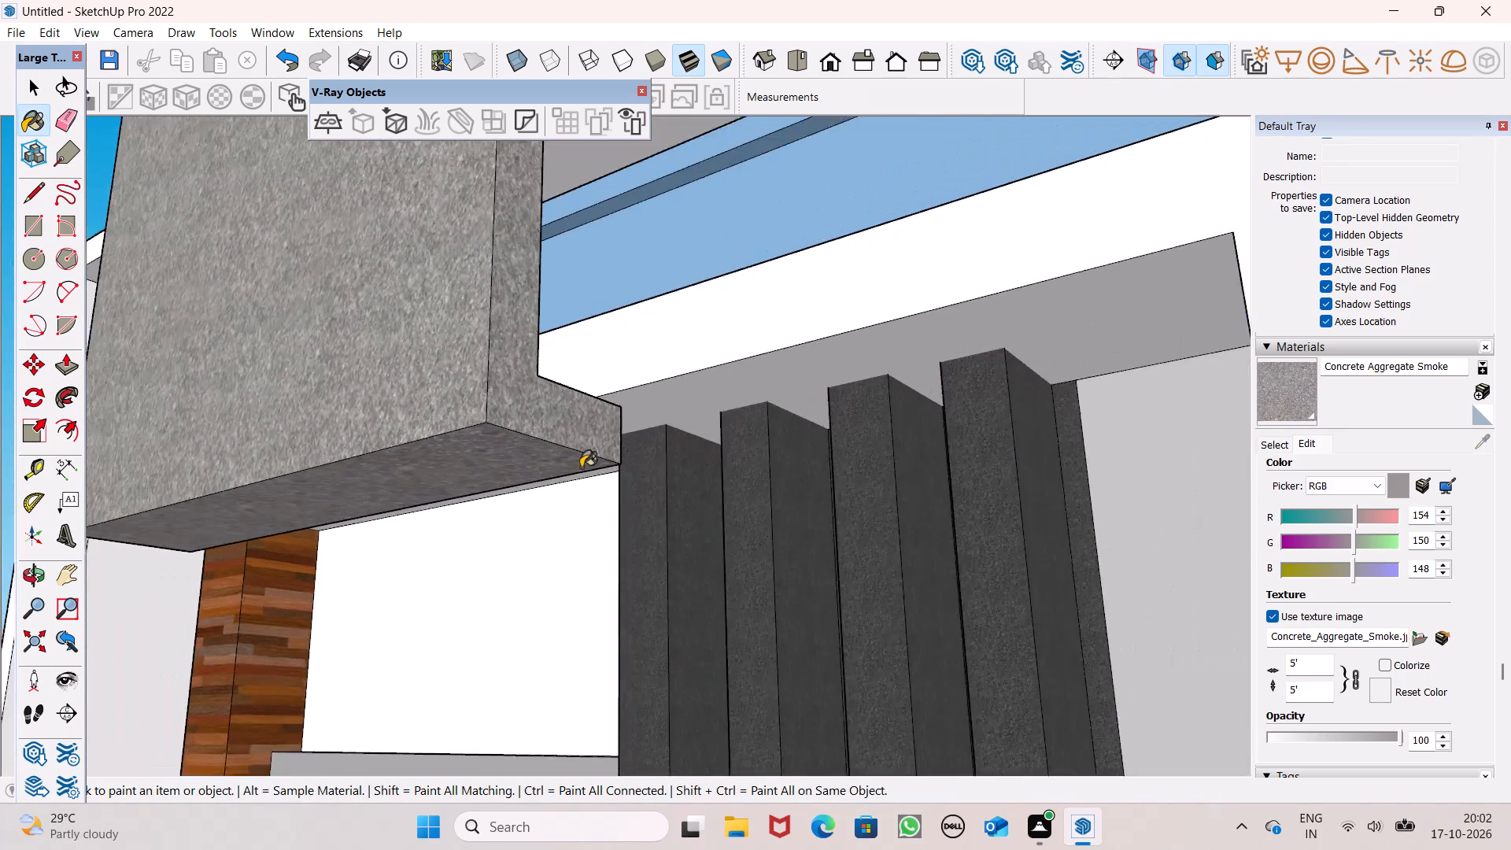
scroll(581, 468, "down", 10)
scroll(647, 431, "down", 4)
middle_click_drag(780, 431, 0, 625)
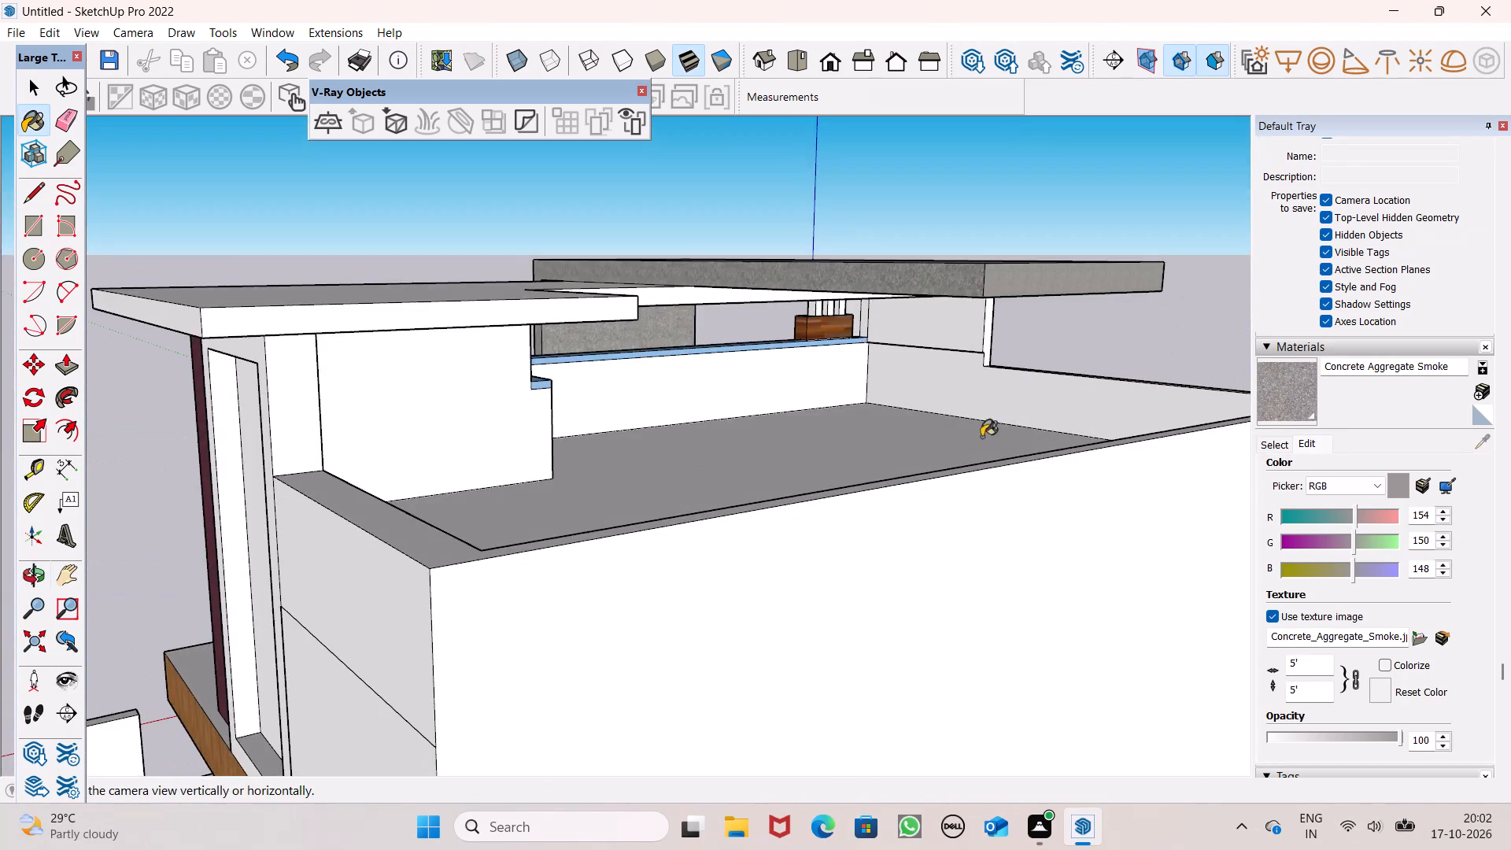
middle_click_drag(988, 436, 704, 606)
middle_click_drag(701, 605, 704, 440)
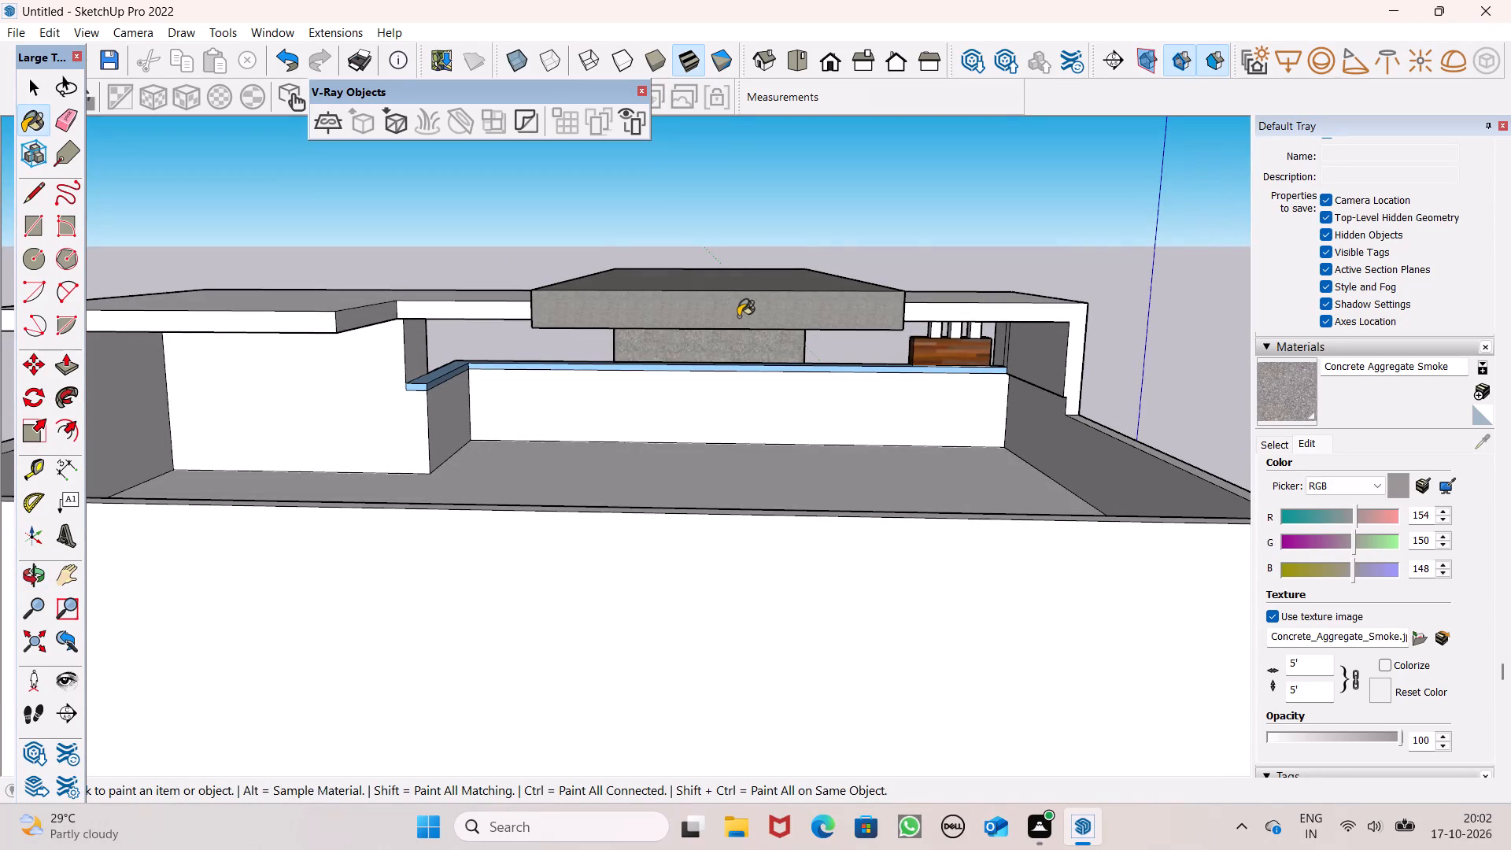
left_click(742, 308)
Paint the underside of the granite box's overhanging roof slab with Concrete Aggregate Smoke.
middle_click_drag(759, 332, 918, 290)
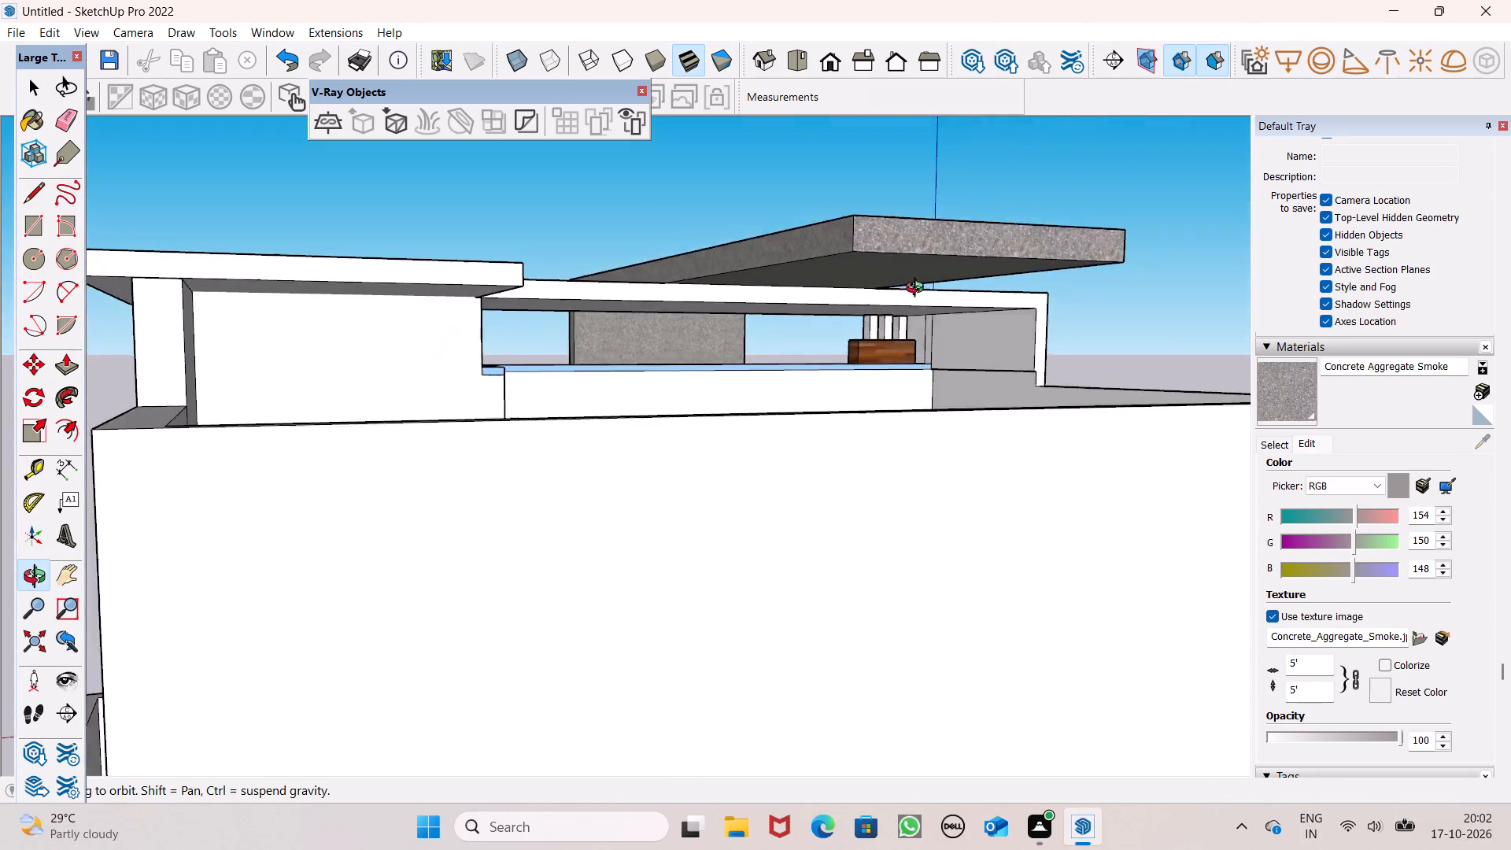
middle_click_drag(918, 290, 11, 520)
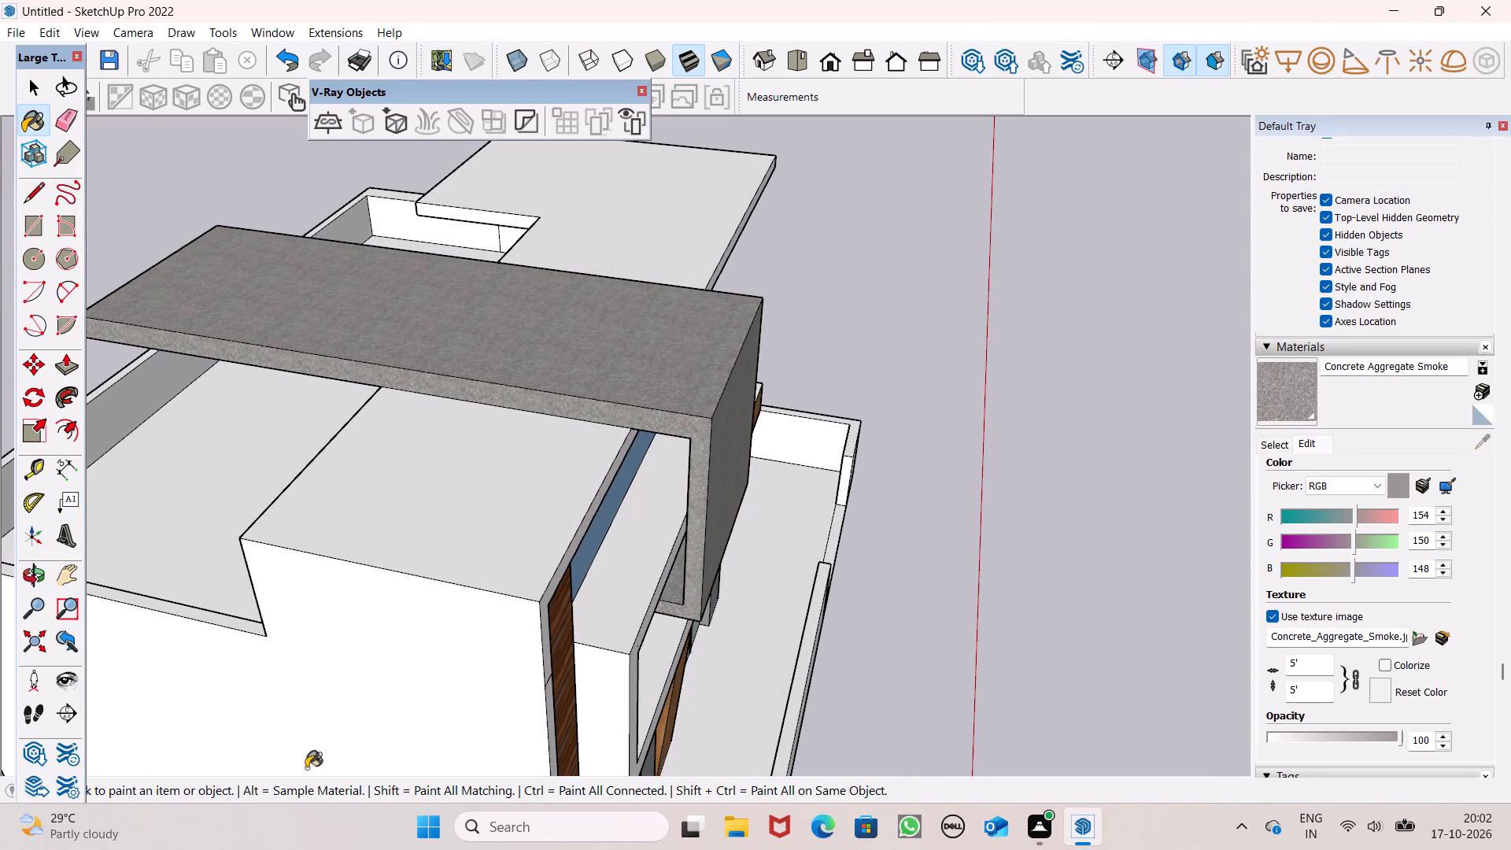
scroll(504, 430, "up", 1)
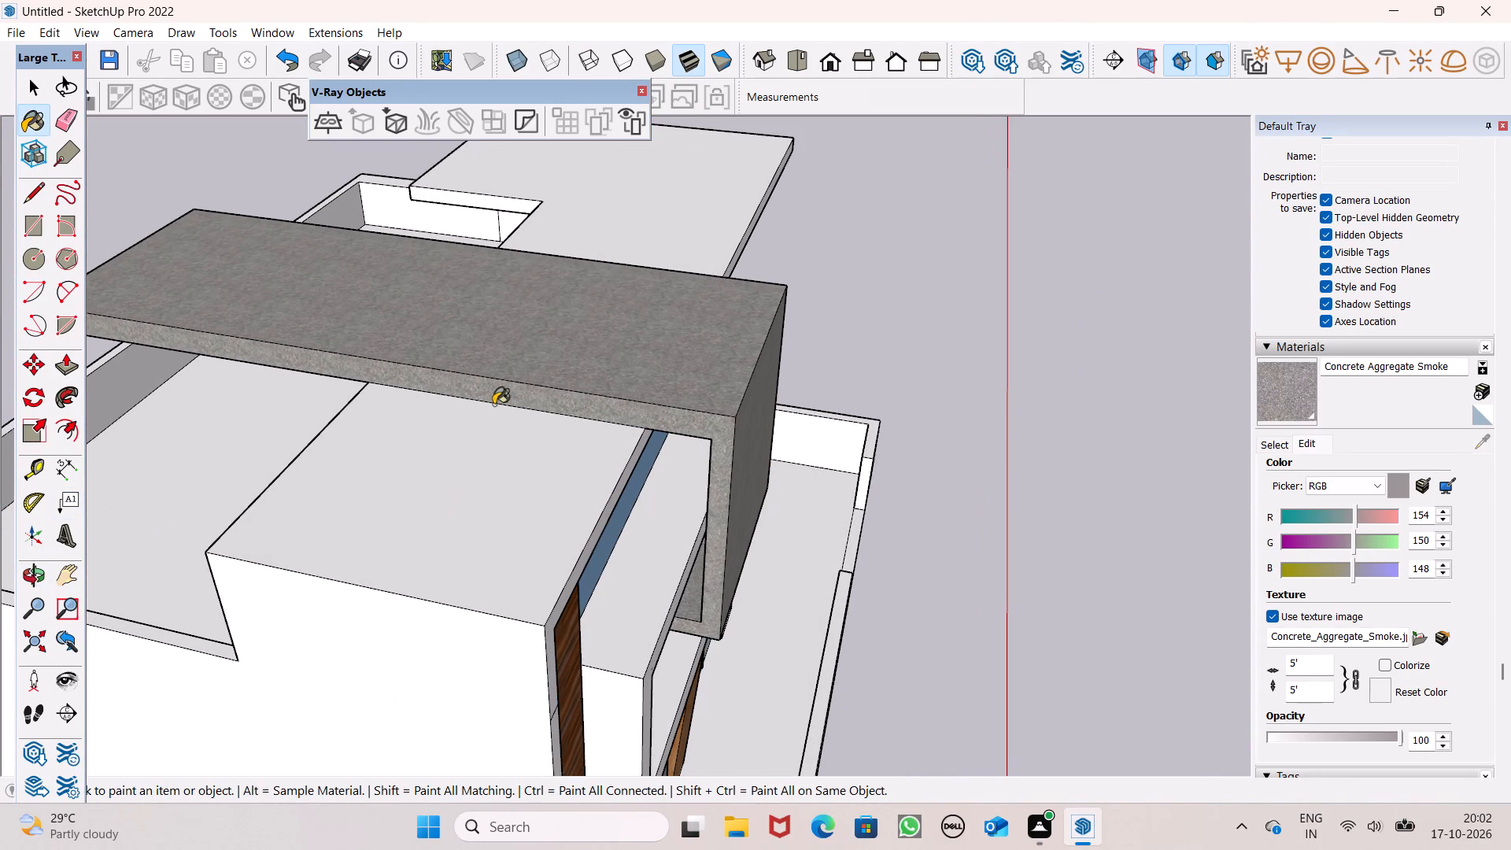
middle_click_drag(597, 390, 737, 152)
scroll(597, 390, "up", 1)
scroll(748, 256, "down", 6)
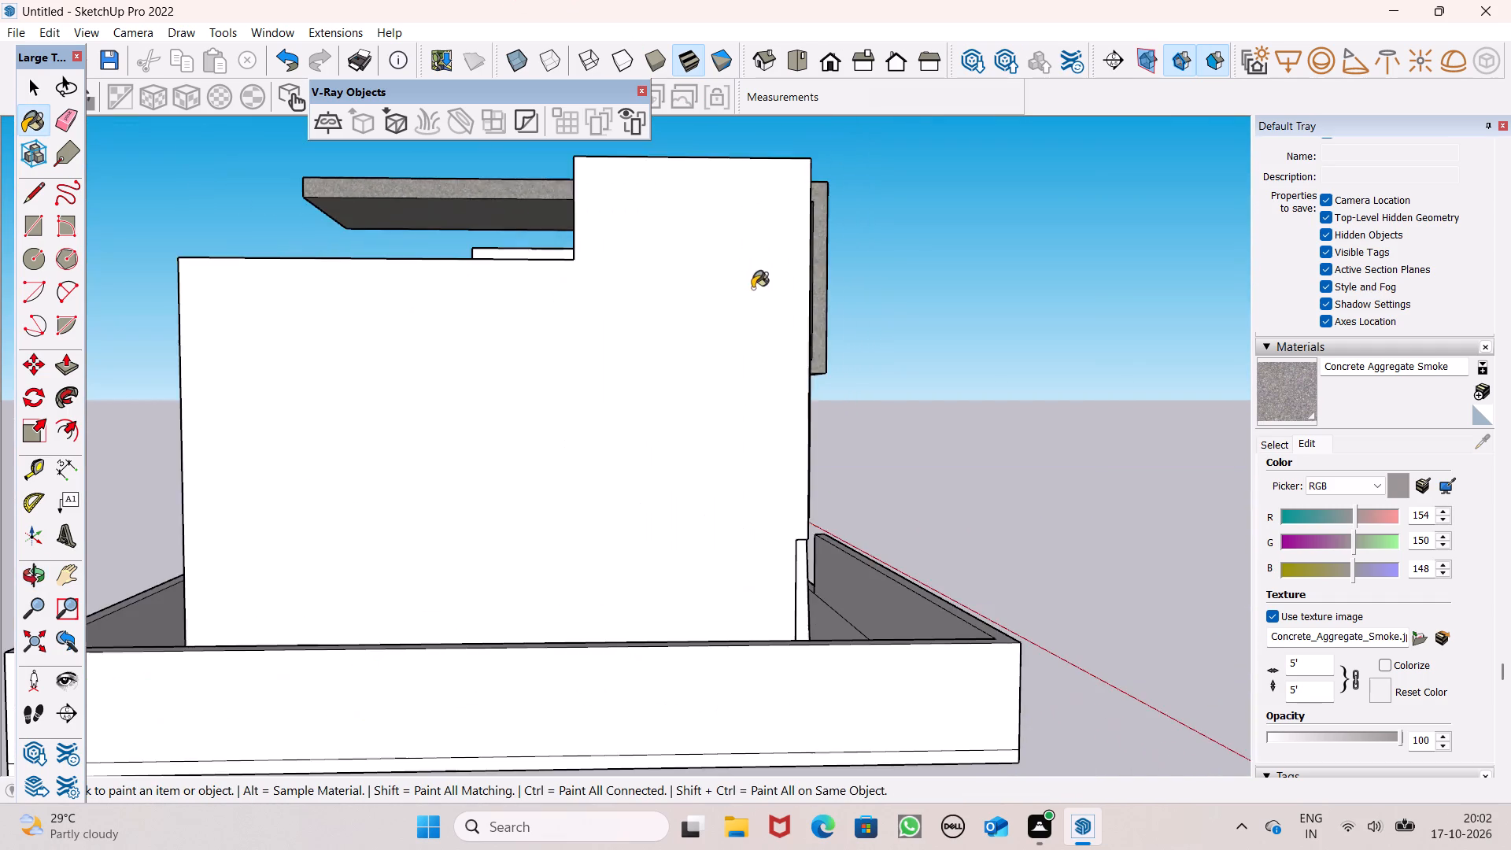
scroll(642, 160, "down", 4)
middle_click_drag(651, 194, 840, 231)
scroll(704, 193, "up", 4)
middle_click_drag(623, 196, 559, 206)
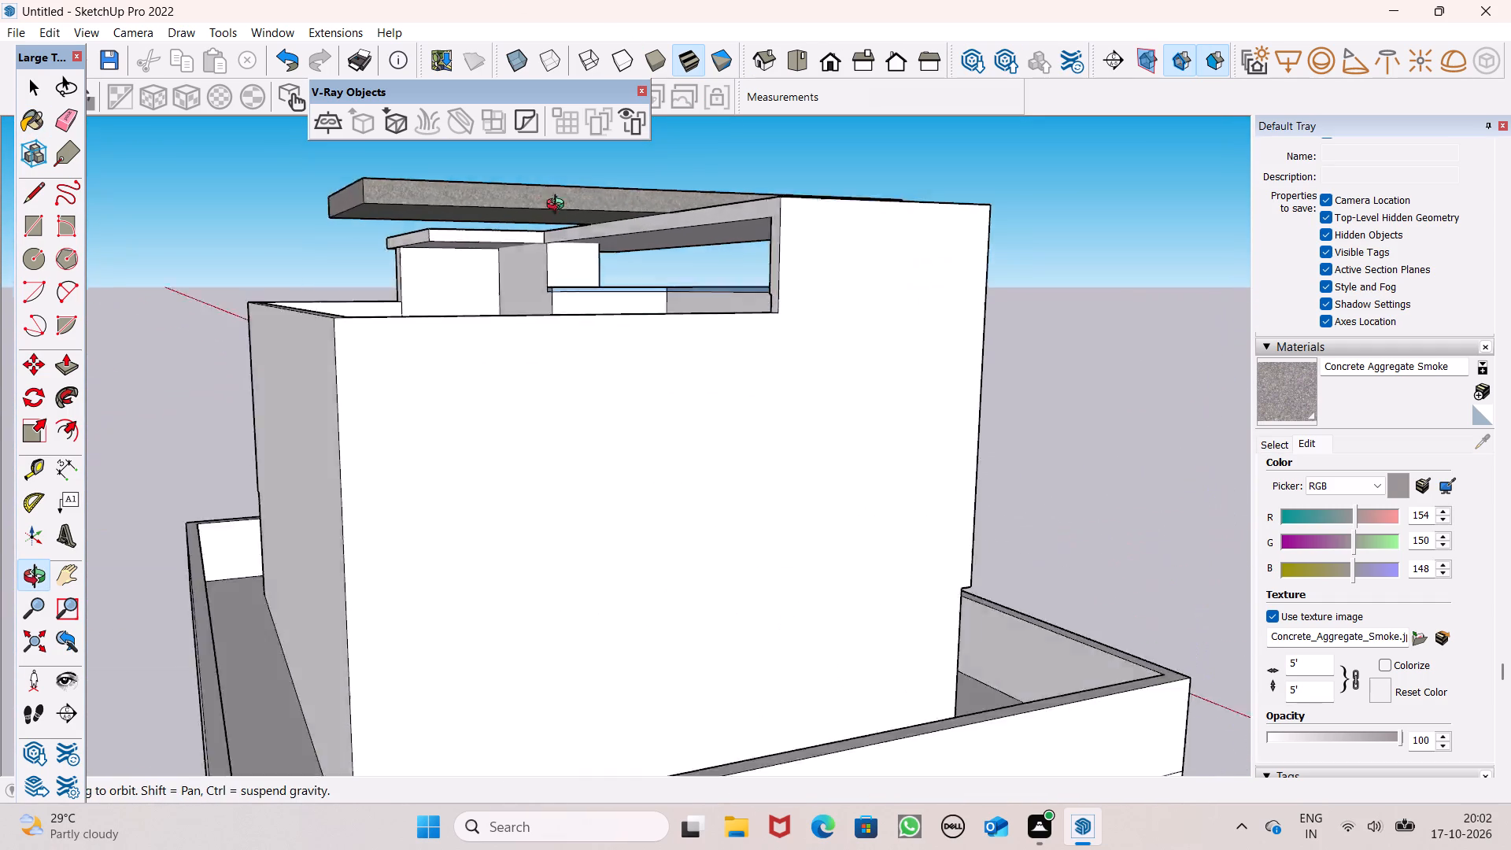
middle_click_drag(559, 206, 526, 191)
scroll(559, 206, "up", 7)
middle_click_drag(520, 235, 543, 185)
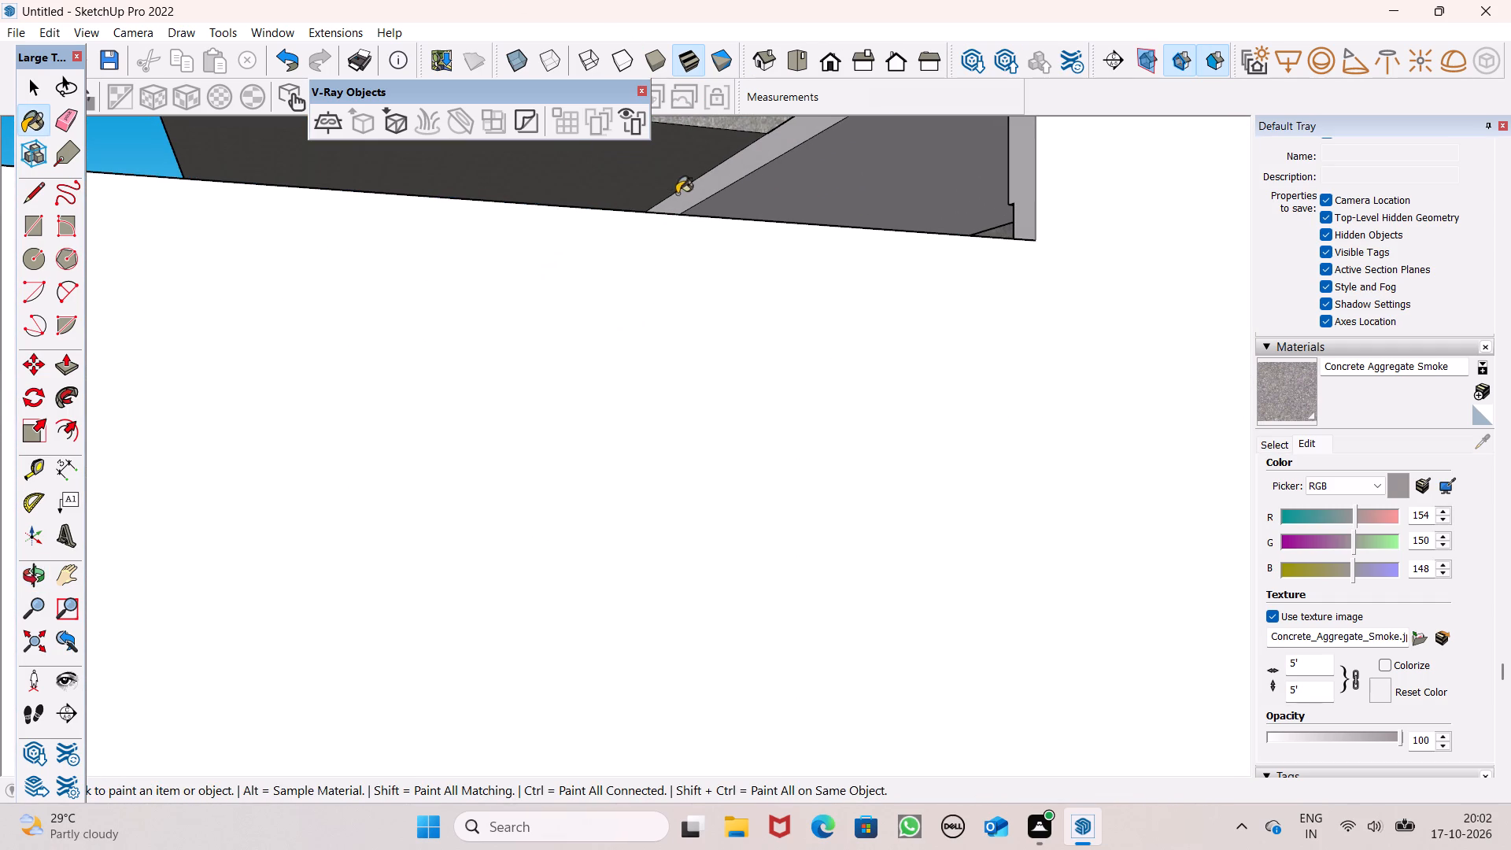
left_click(687, 161)
Inspect the house from the rear and the front, checking the painted roof slab, the facade and the boundary wall.
scroll(695, 194, "down", 10)
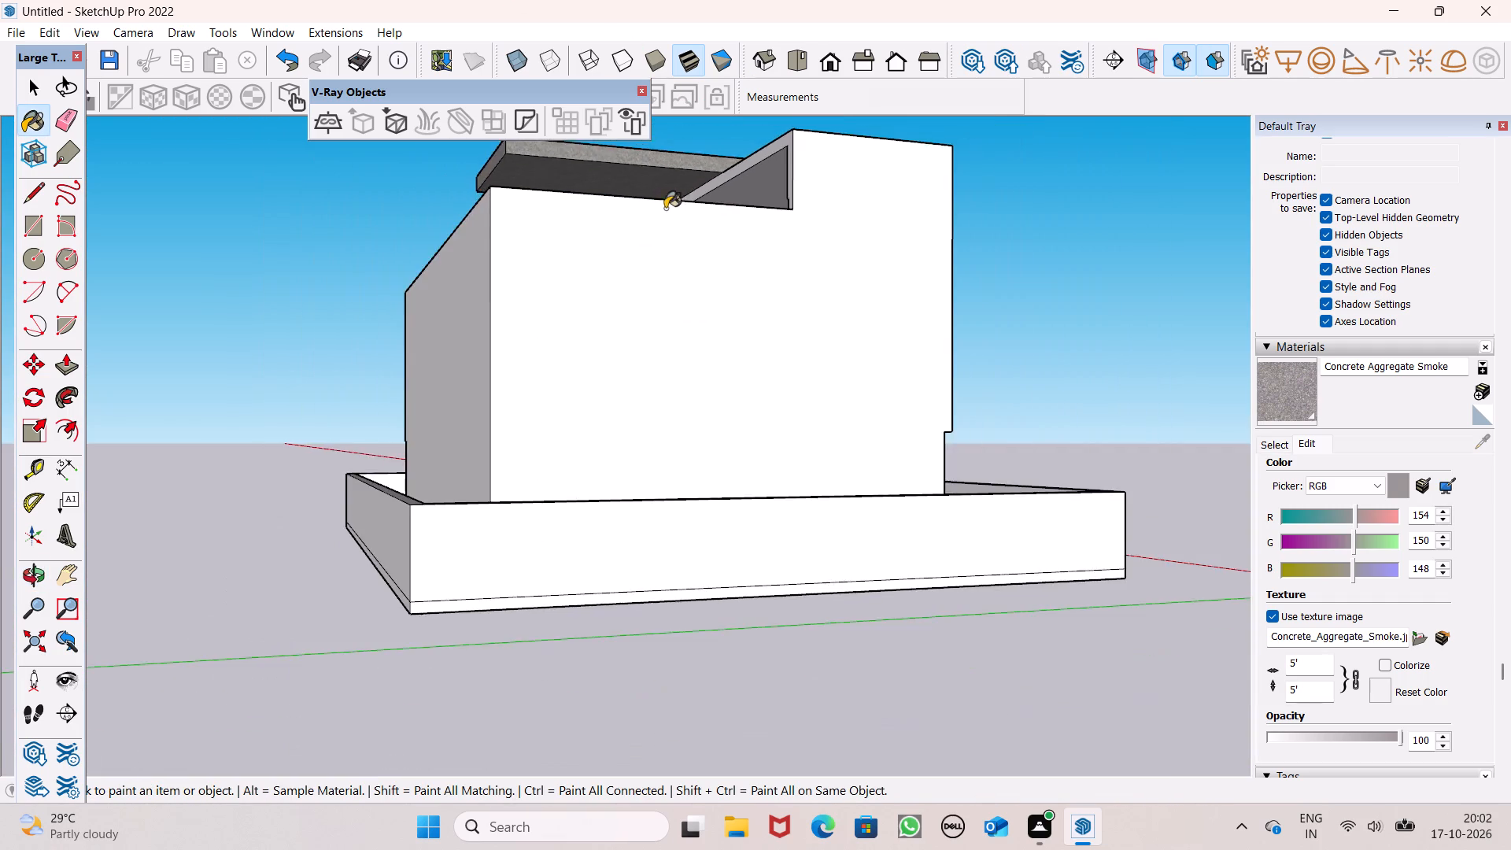
middle_click_drag(663, 213, 893, 415)
scroll(652, 217, "down", 3)
middle_click_drag(661, 294, 726, 80)
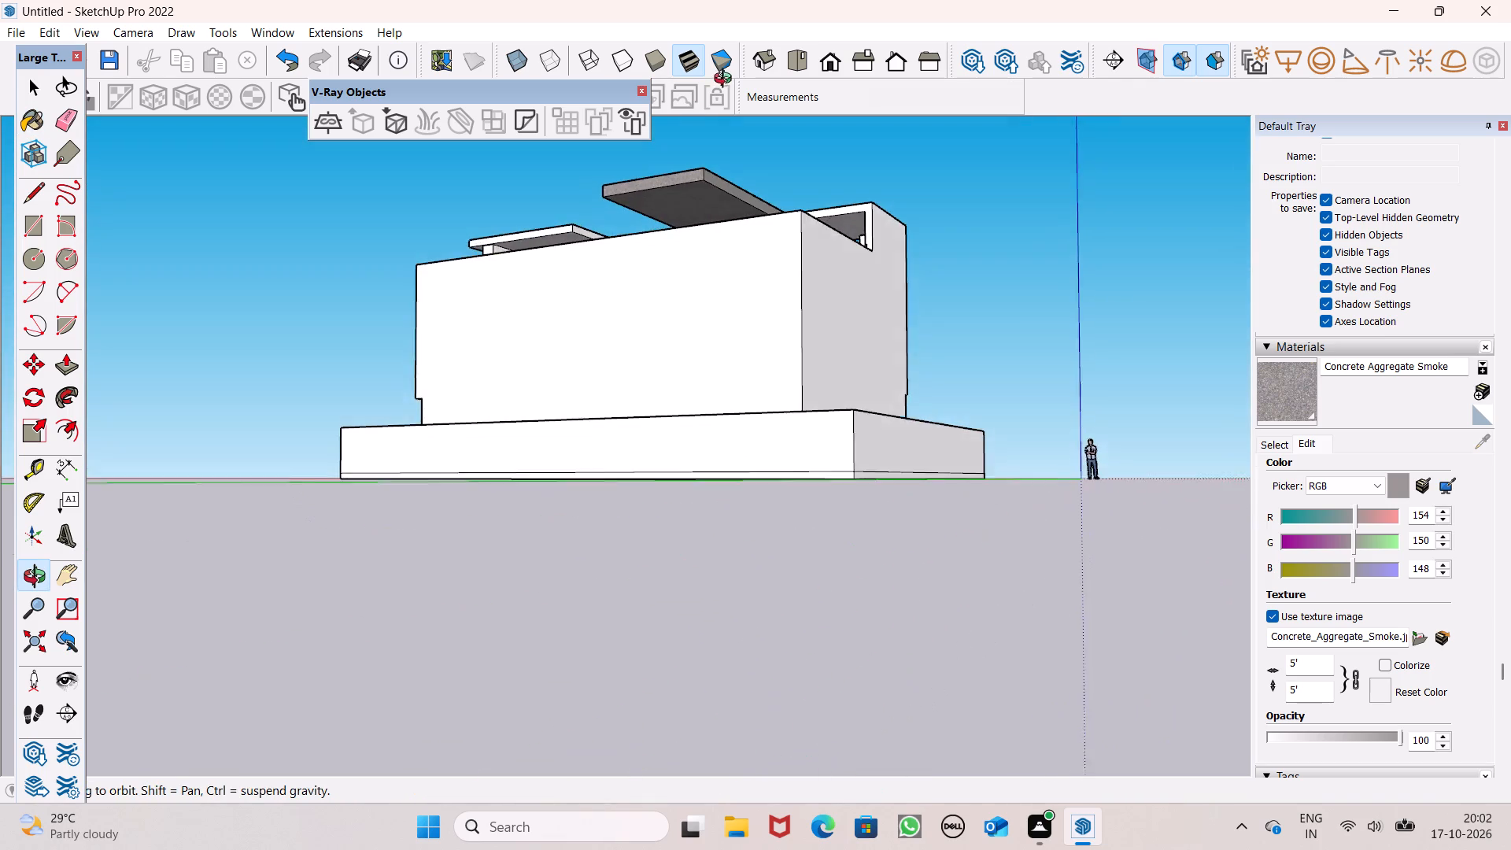
middle_click_drag(726, 80, 728, 77)
scroll(678, 203, "up", 15)
scroll(842, 190, "down", 6)
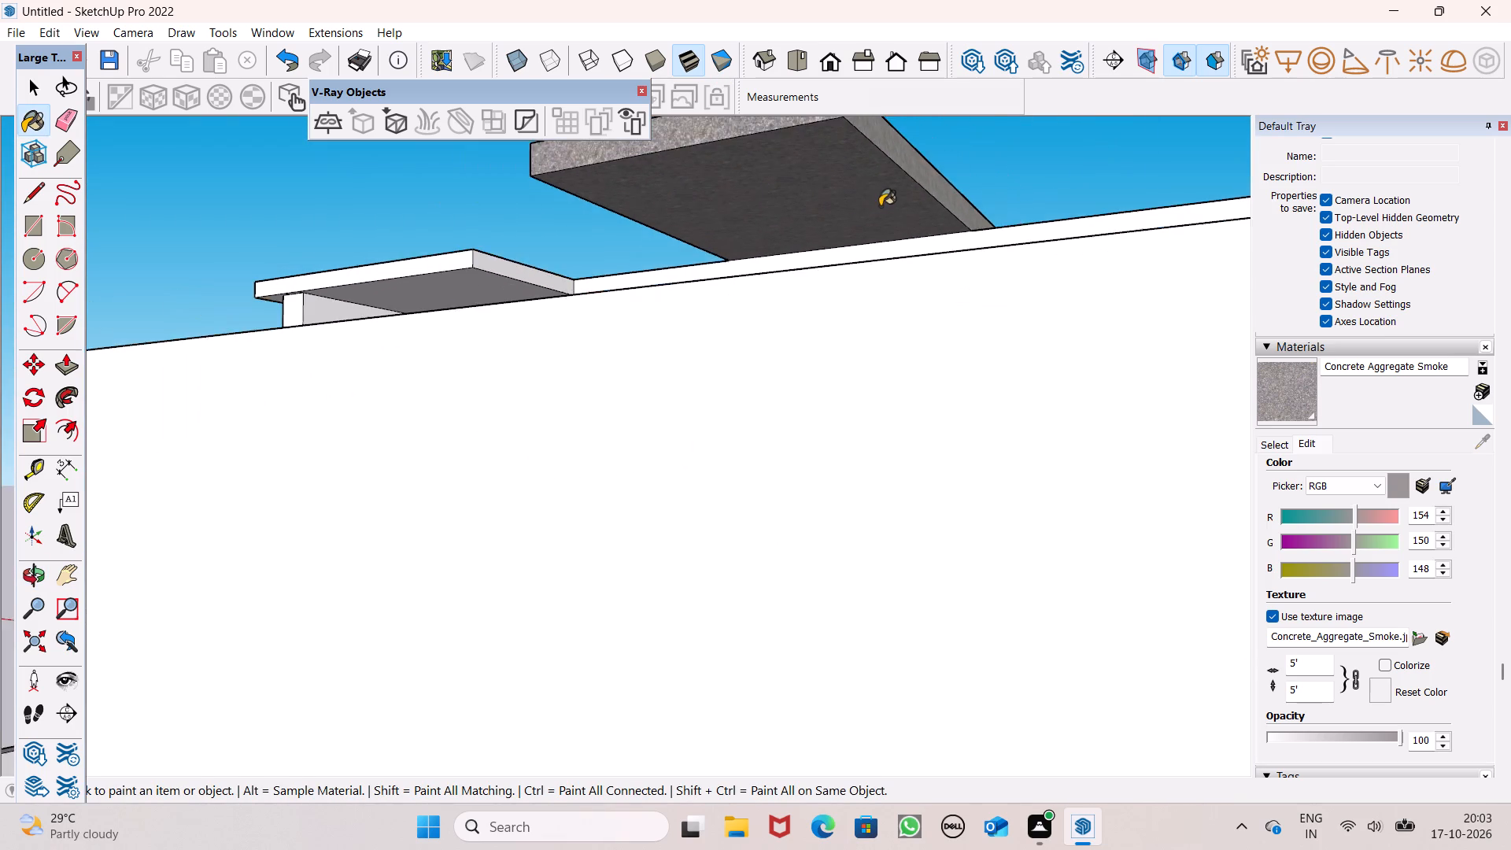
middle_click_drag(880, 220, 472, 306)
key("space")
scroll(486, 244, "down", 11)
middle_click_drag(612, 325, 127, 346)
scroll(129, 348, "up", 1)
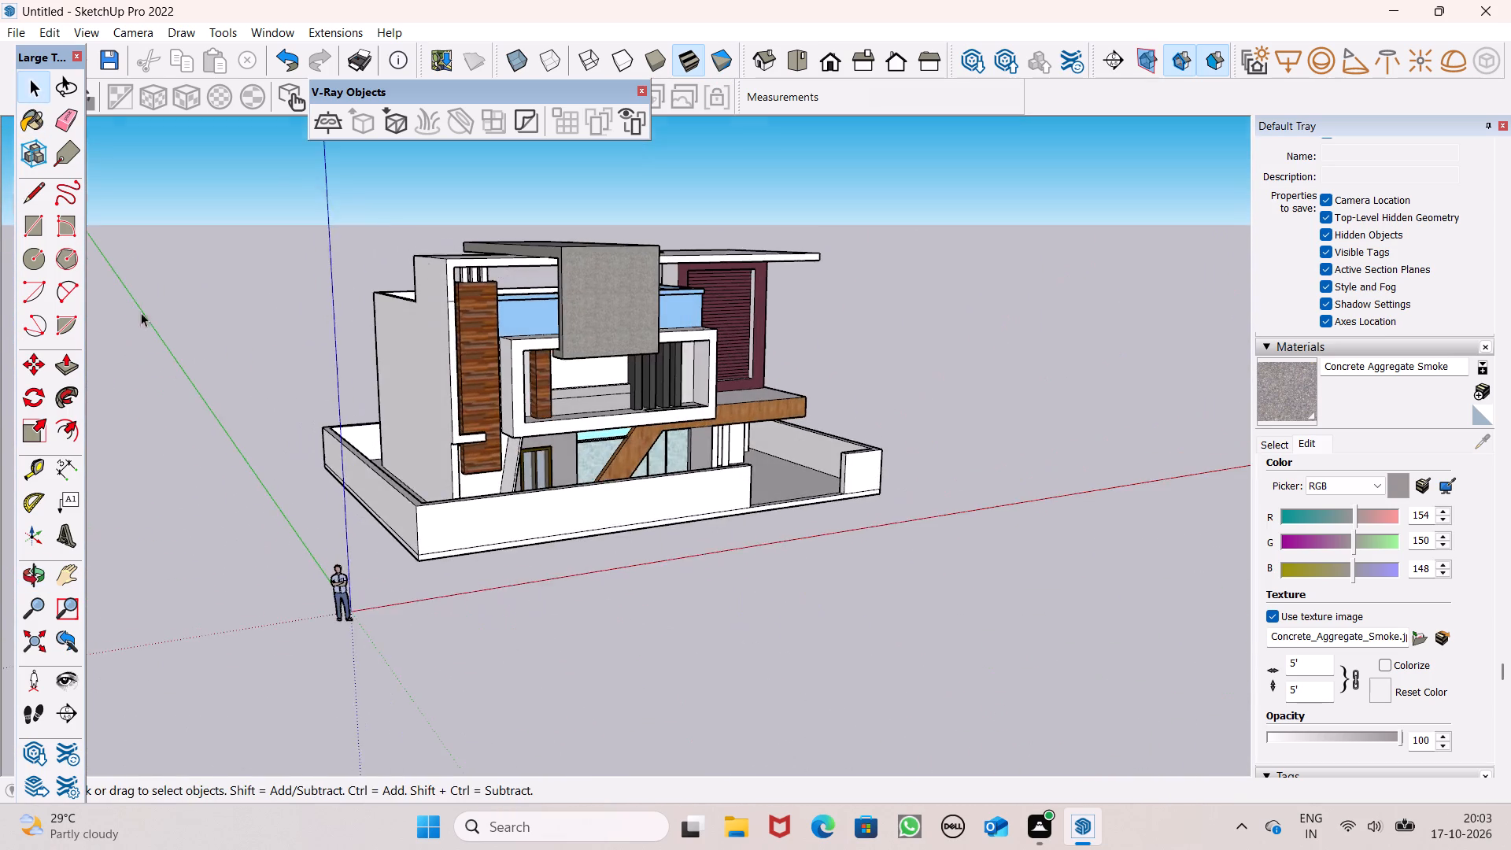
scroll(600, 286, "down", 1)
middle_click_drag(816, 460, 611, 491)
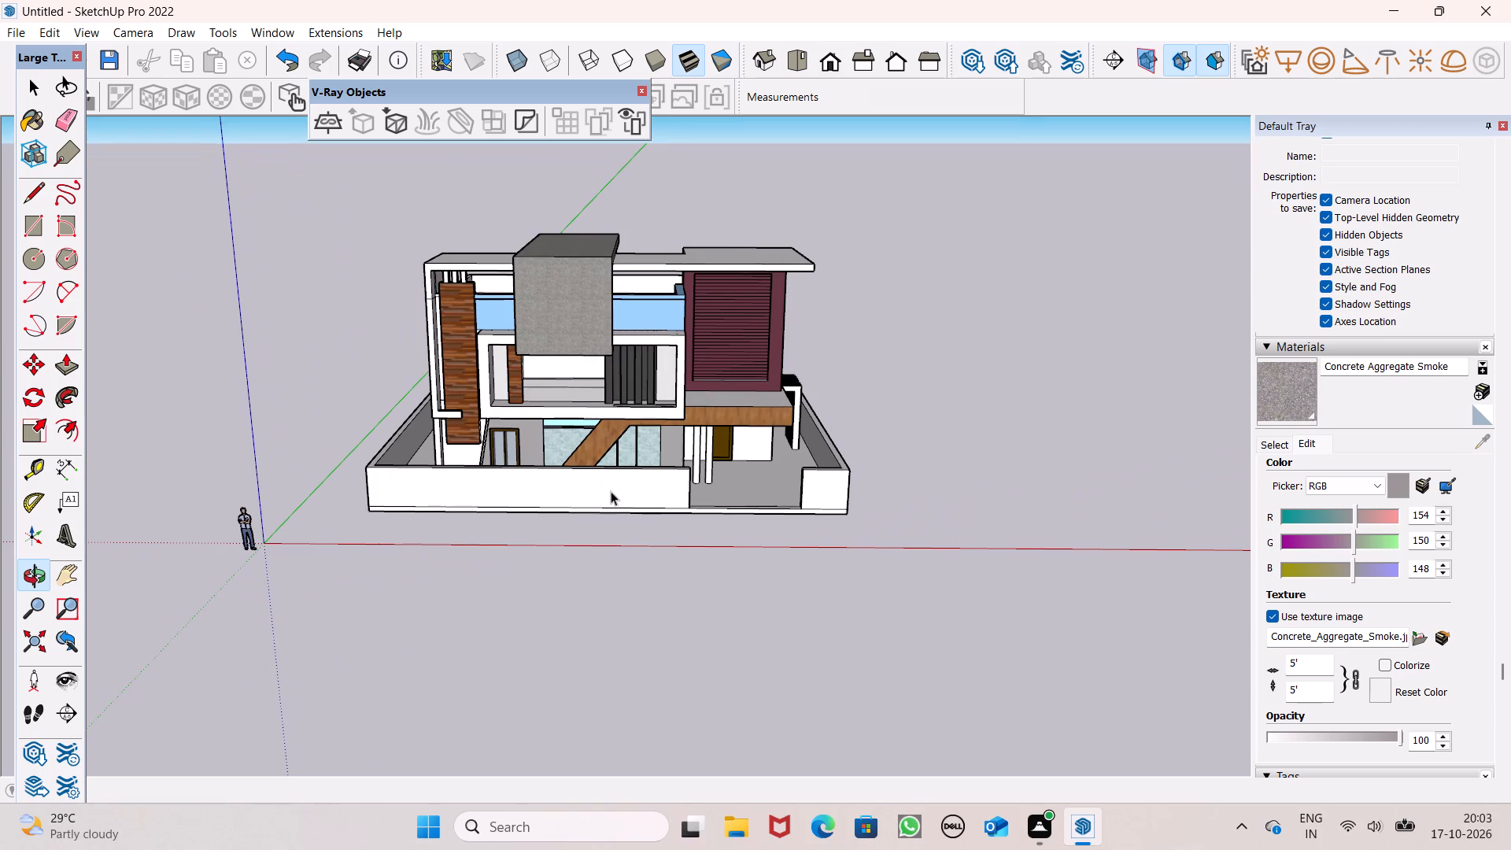
middle_click_drag(677, 531, 571, 533)
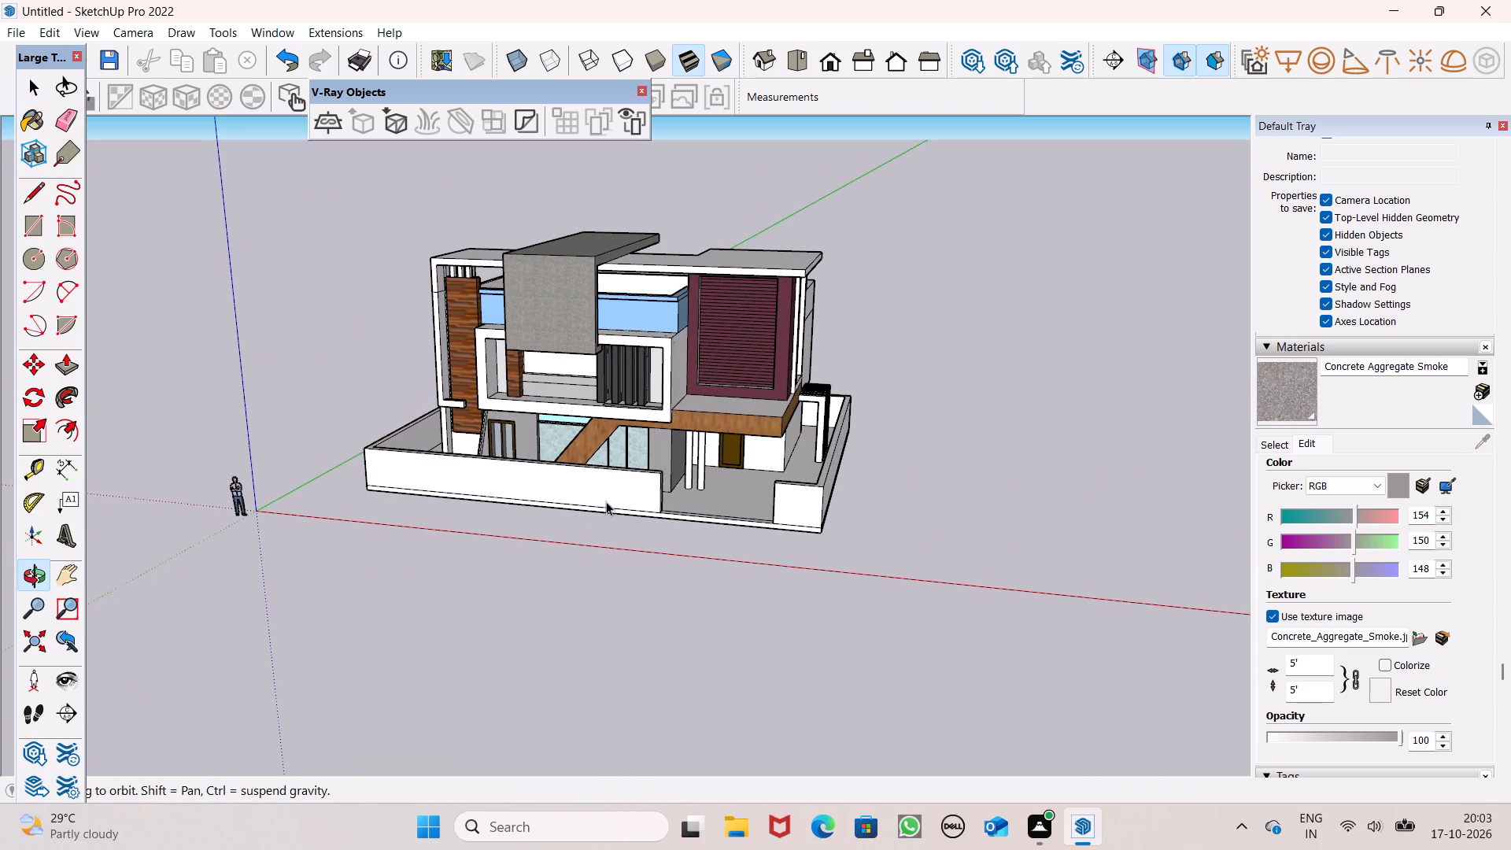
scroll(880, 479, "up", 2)
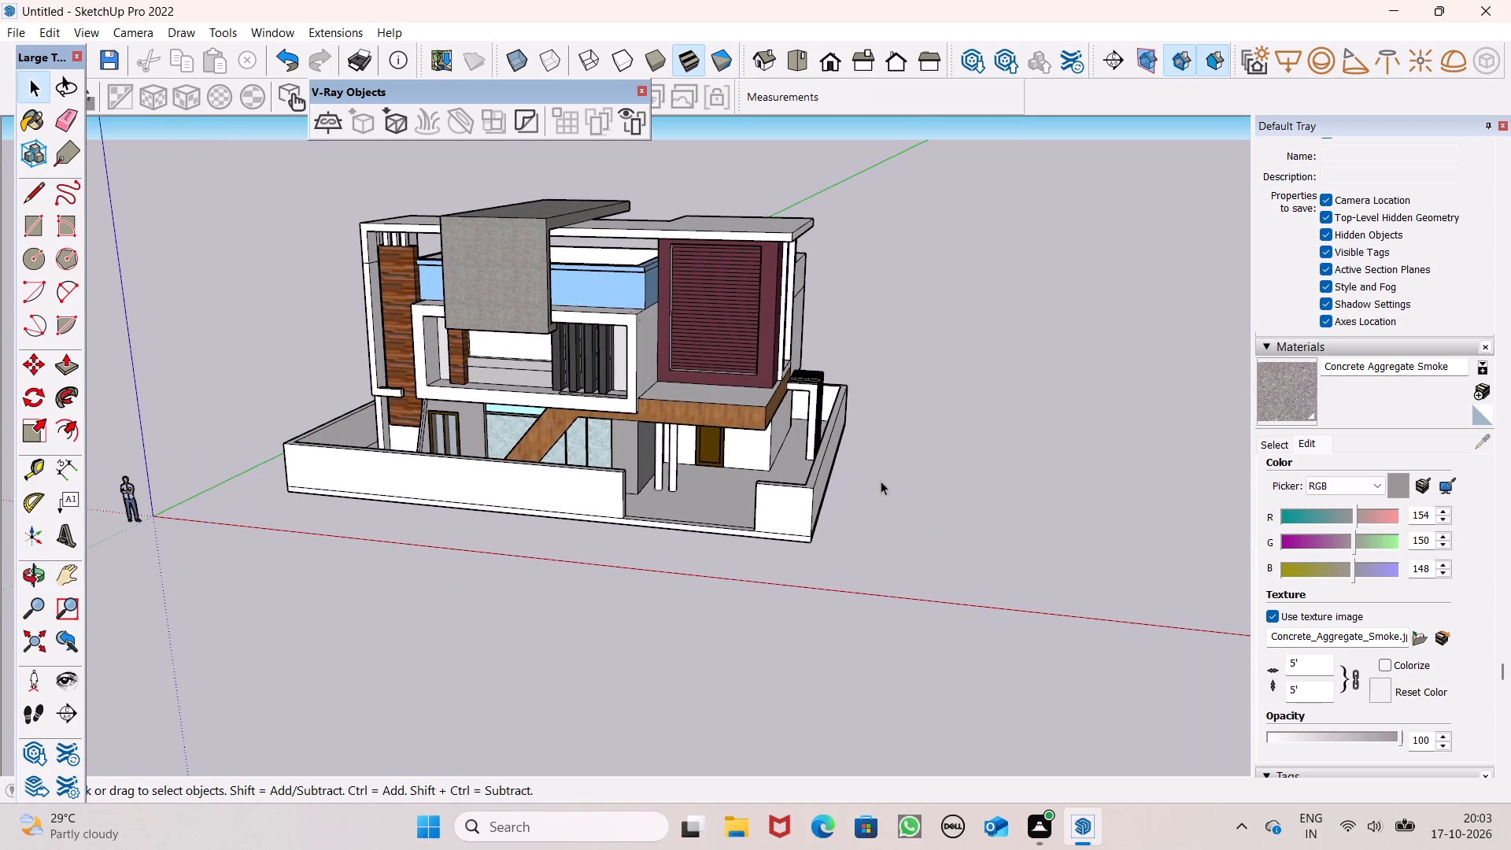
scroll(862, 493, "up", 1)
middle_click_drag(859, 499, 999, 552)
scroll(997, 490, "down", 4)
middle_click(960, 547)
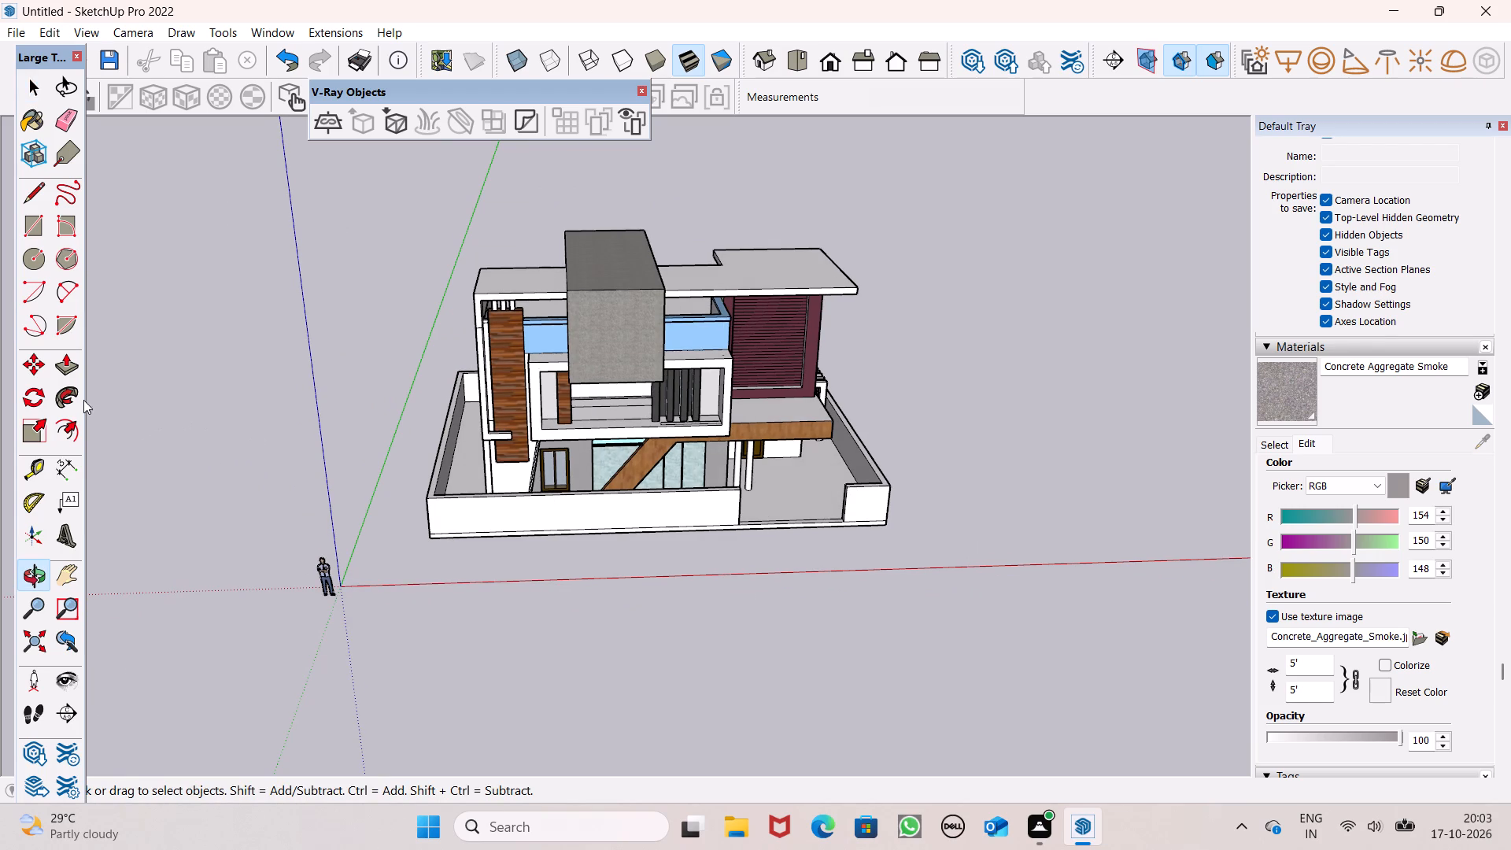
Push/Pull the front face of the plot's base slab outward about 8' 9 3/4" beyond the front boundary wall.
left_click(70, 364)
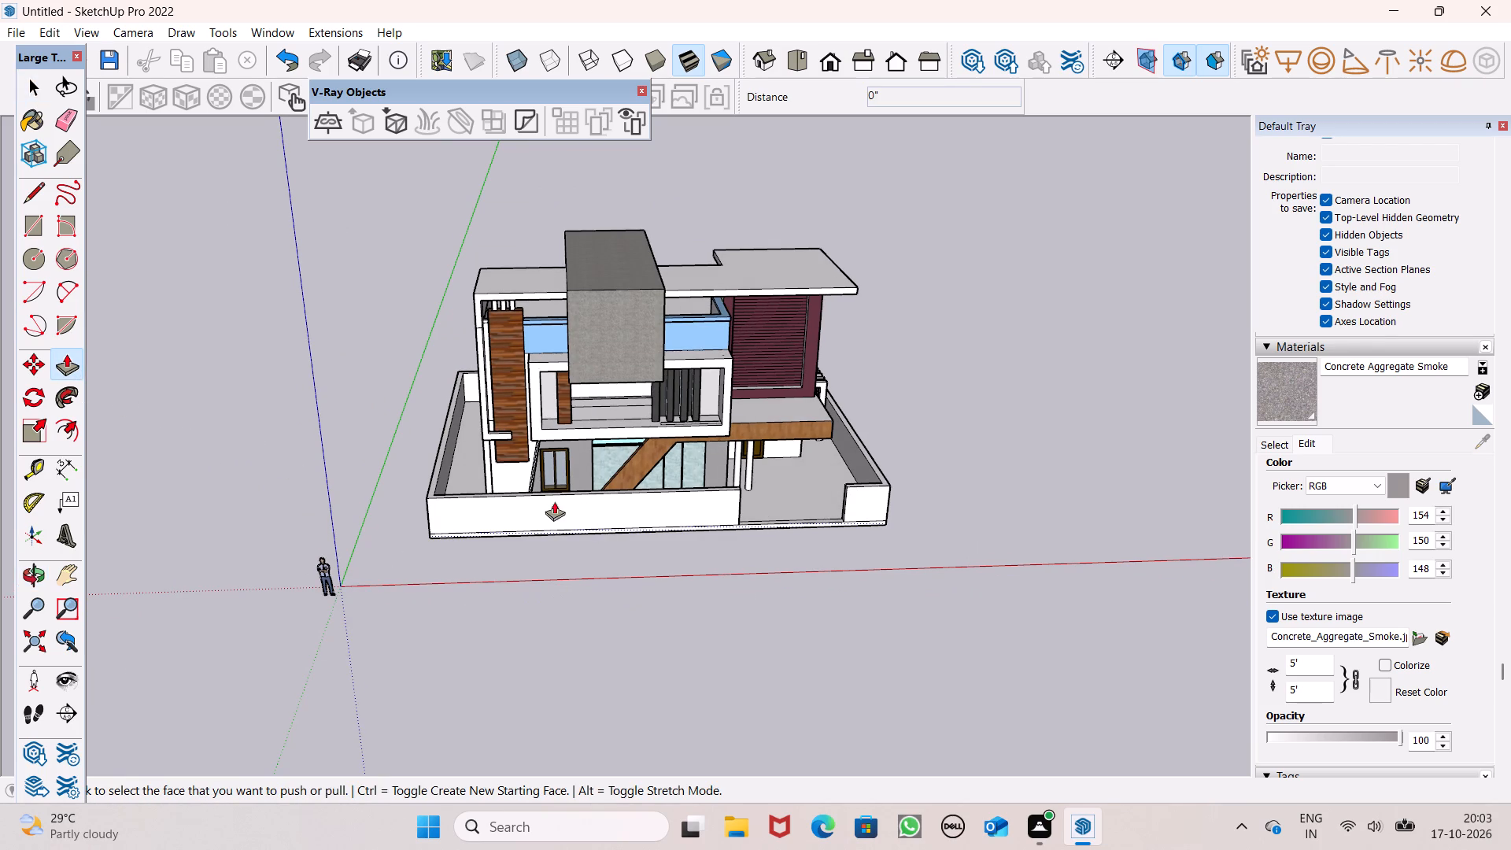
scroll(844, 489, "down", 3)
middle_click_drag(746, 551, 749, 704)
scroll(569, 586, "up", 7)
scroll(756, 529, "up", 3)
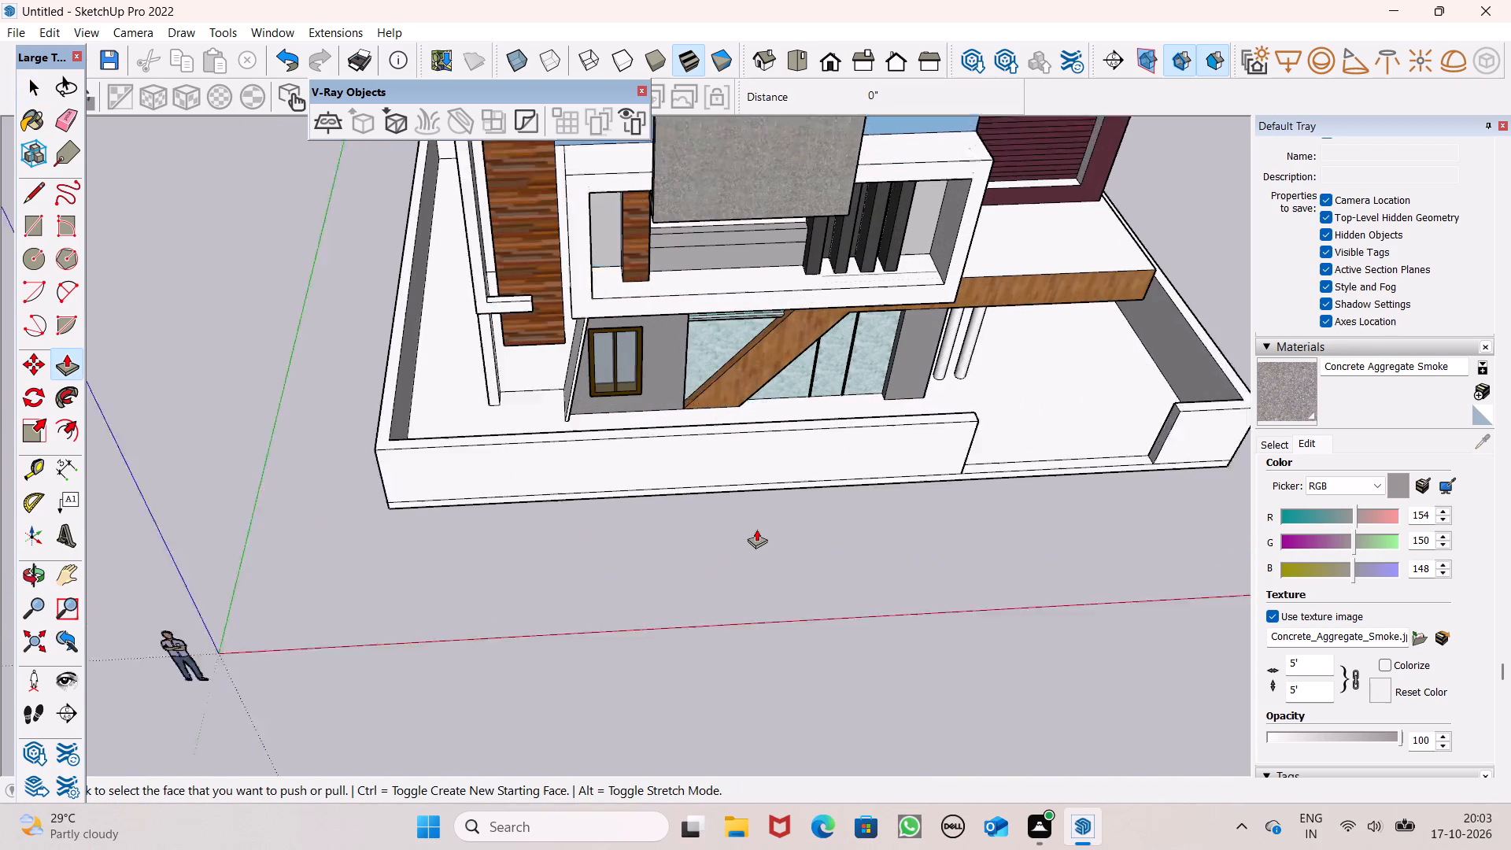
scroll(756, 529, "up", 3)
left_click_drag(781, 476, 782, 520)
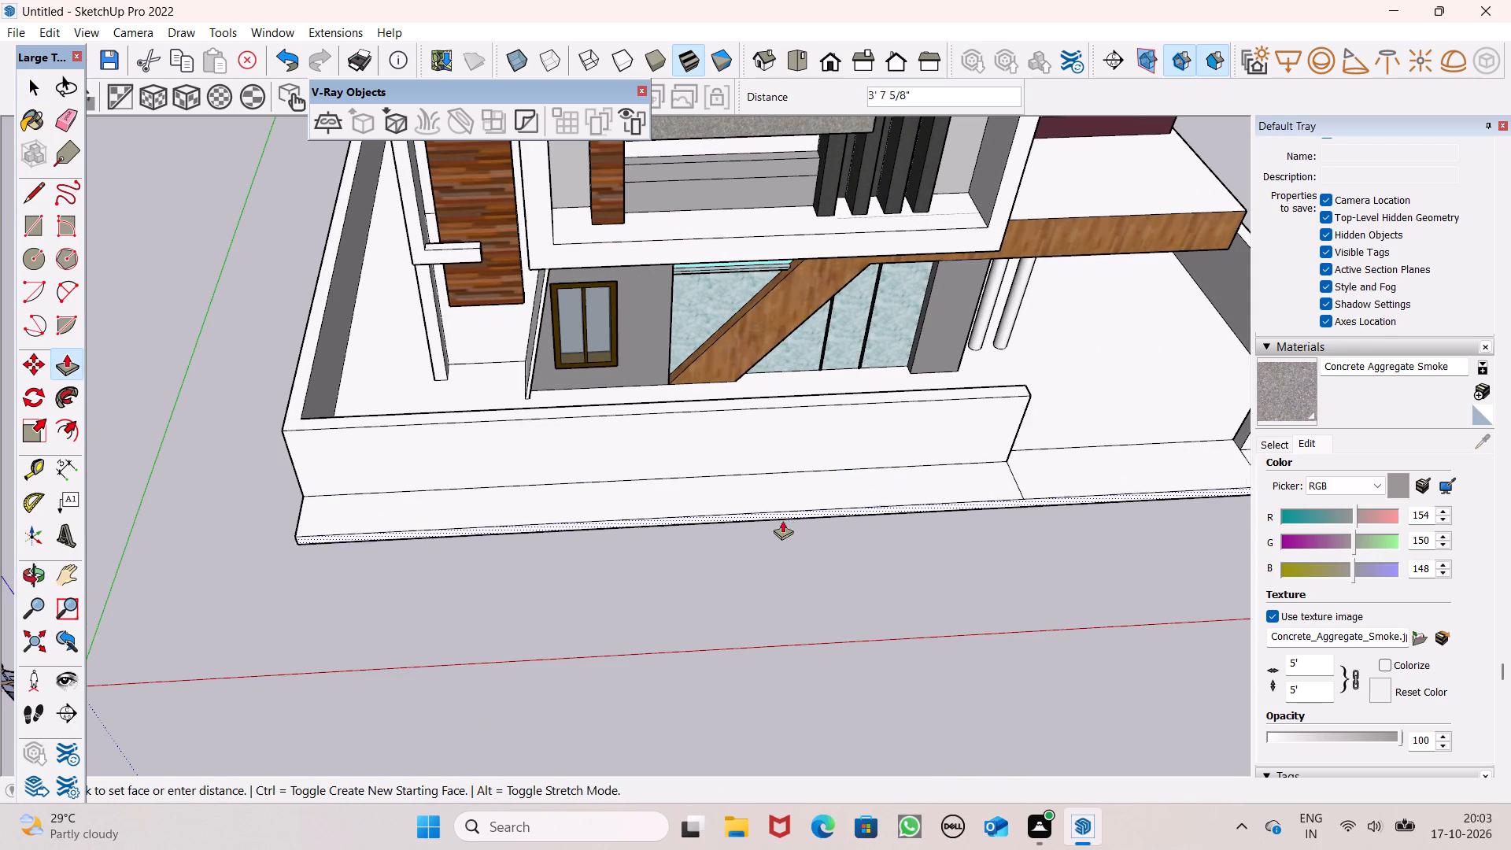
left_click_drag(782, 520, 789, 584)
scroll(741, 492, "down", 5)
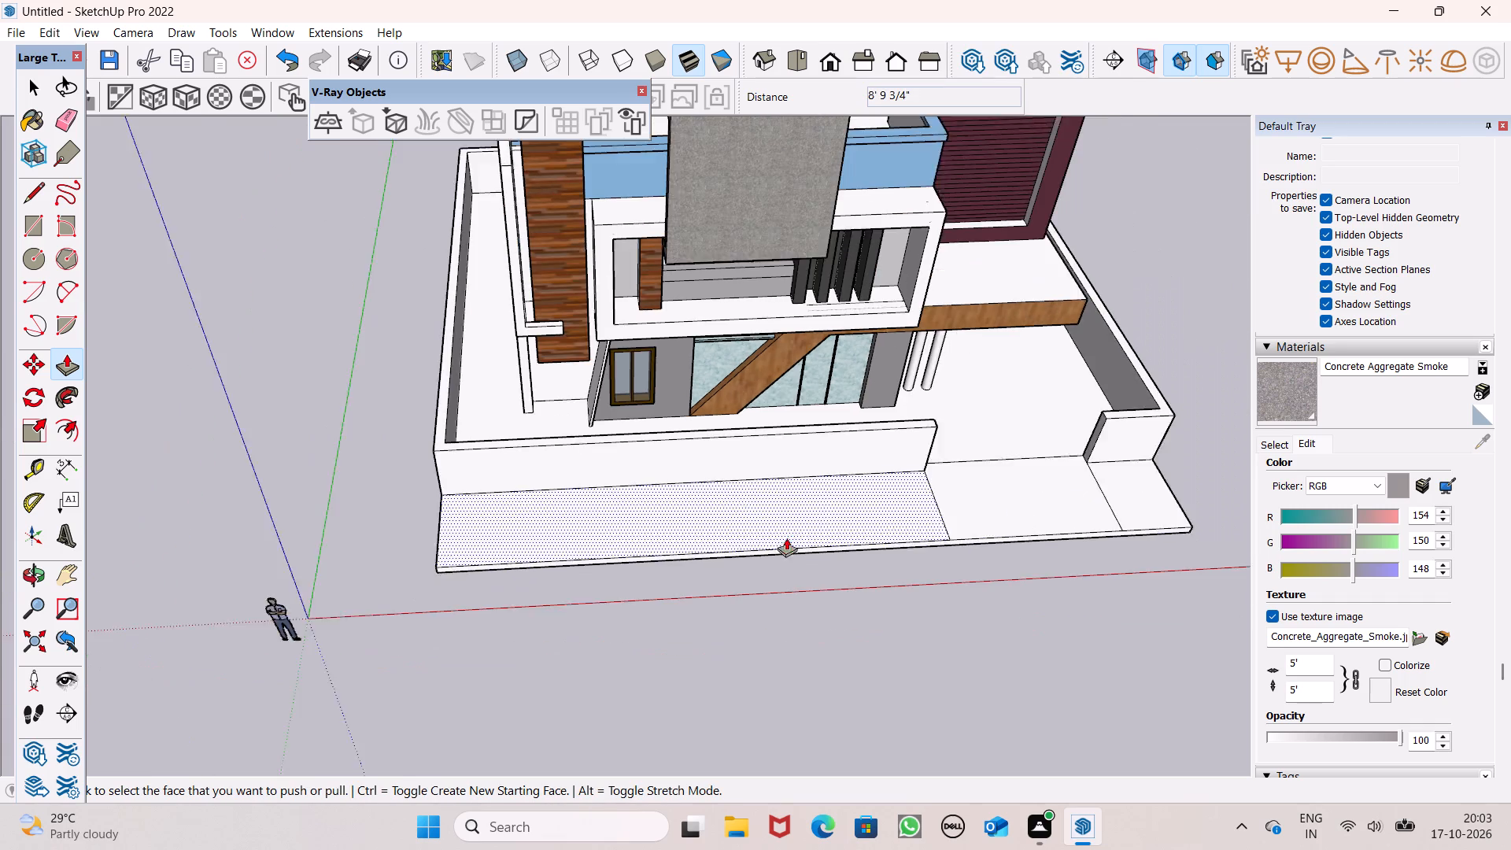
middle_click_drag(840, 562, 840, 549)
scroll(783, 545, "up", 3)
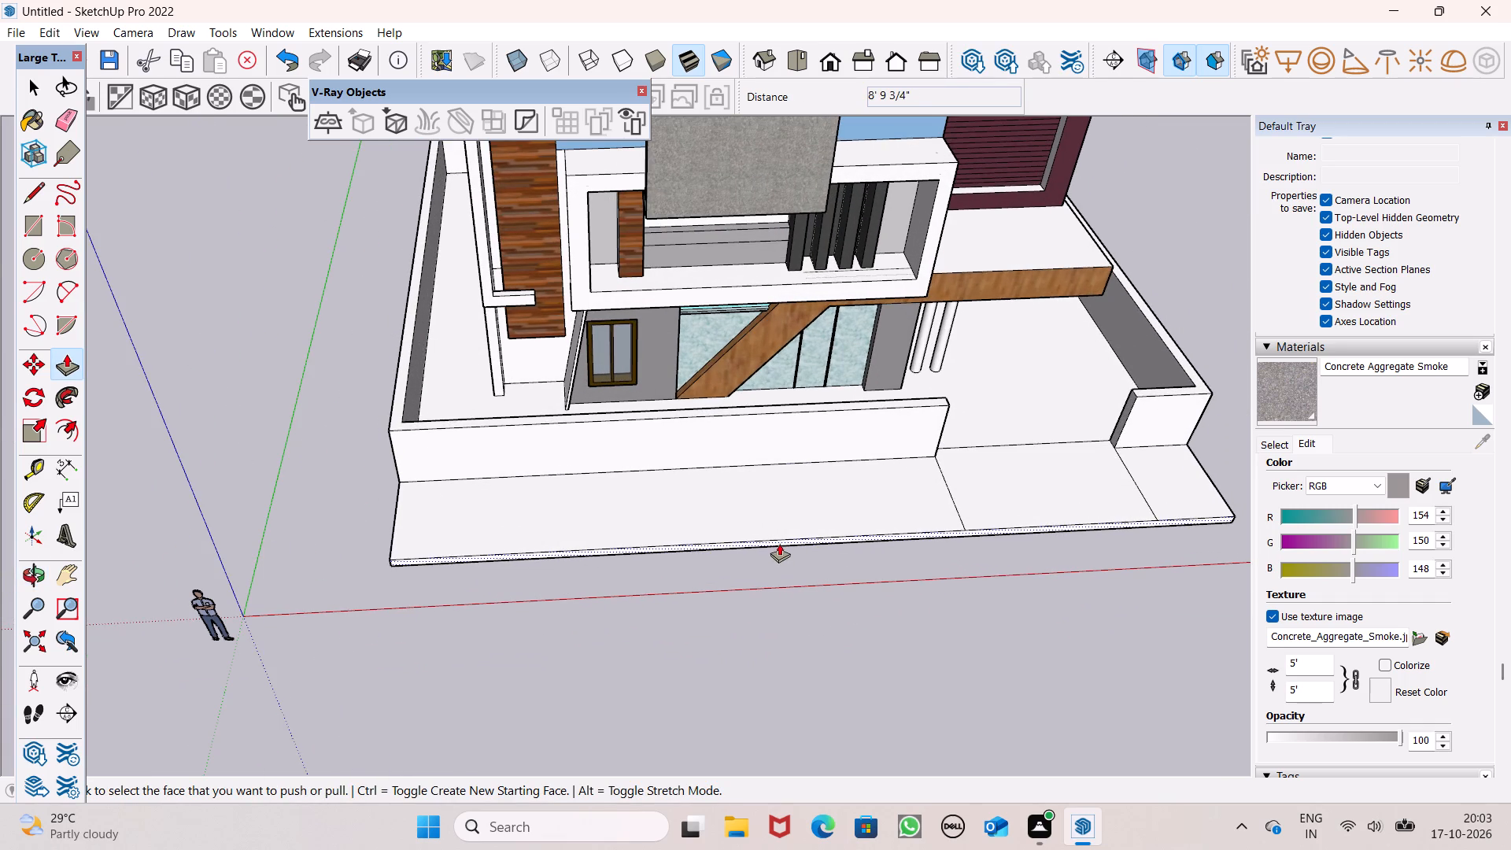
left_click_drag(778, 542, 778, 554)
key("space")
scroll(647, 440, "down", 3)
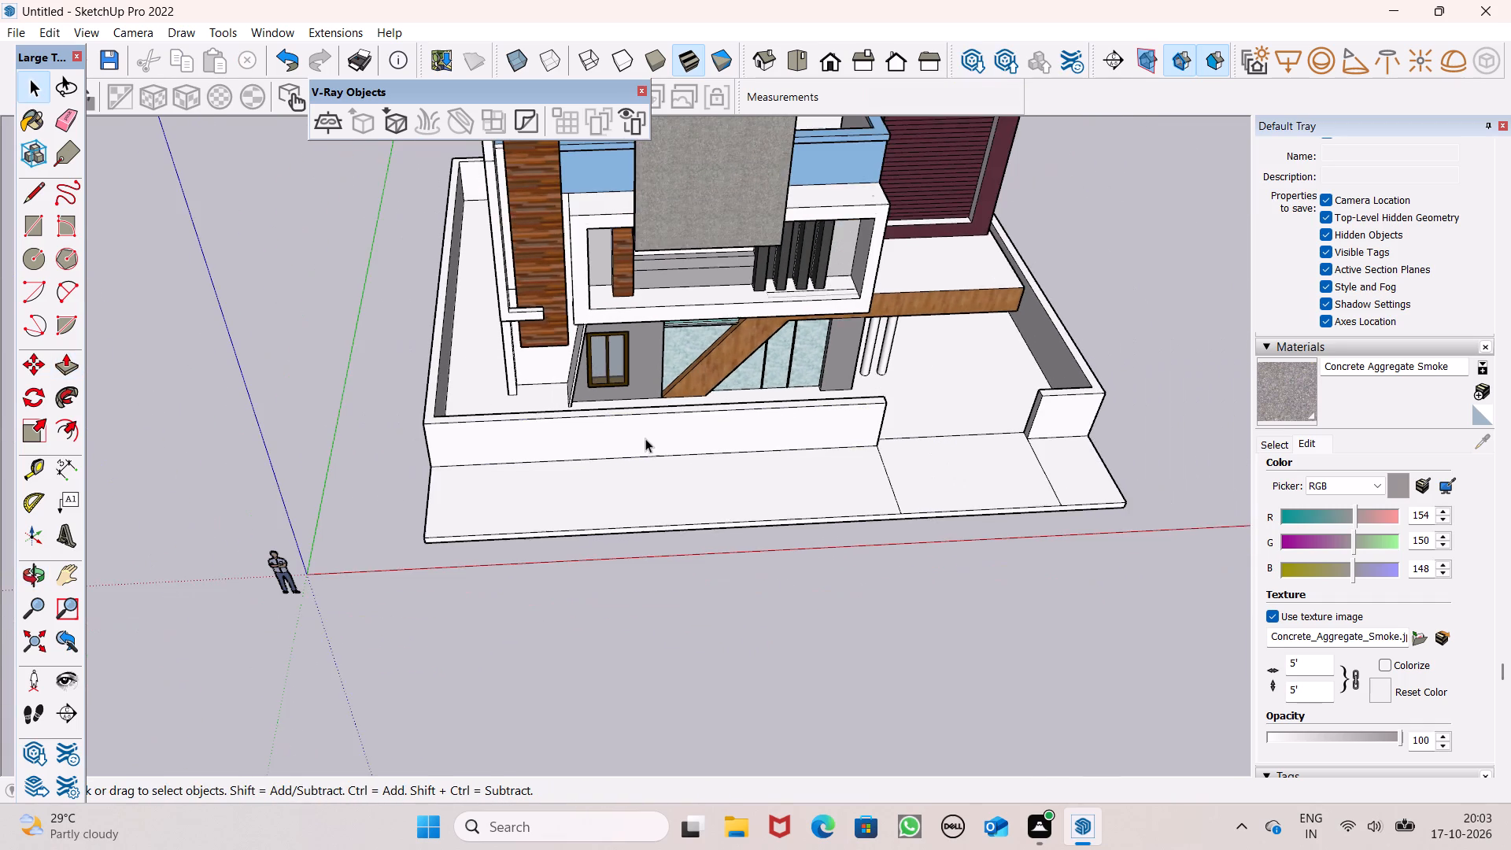
Examine the extended base slab in front of the boundary wall and the gate opening from several angles.
middle_click_drag(703, 481, 669, 405)
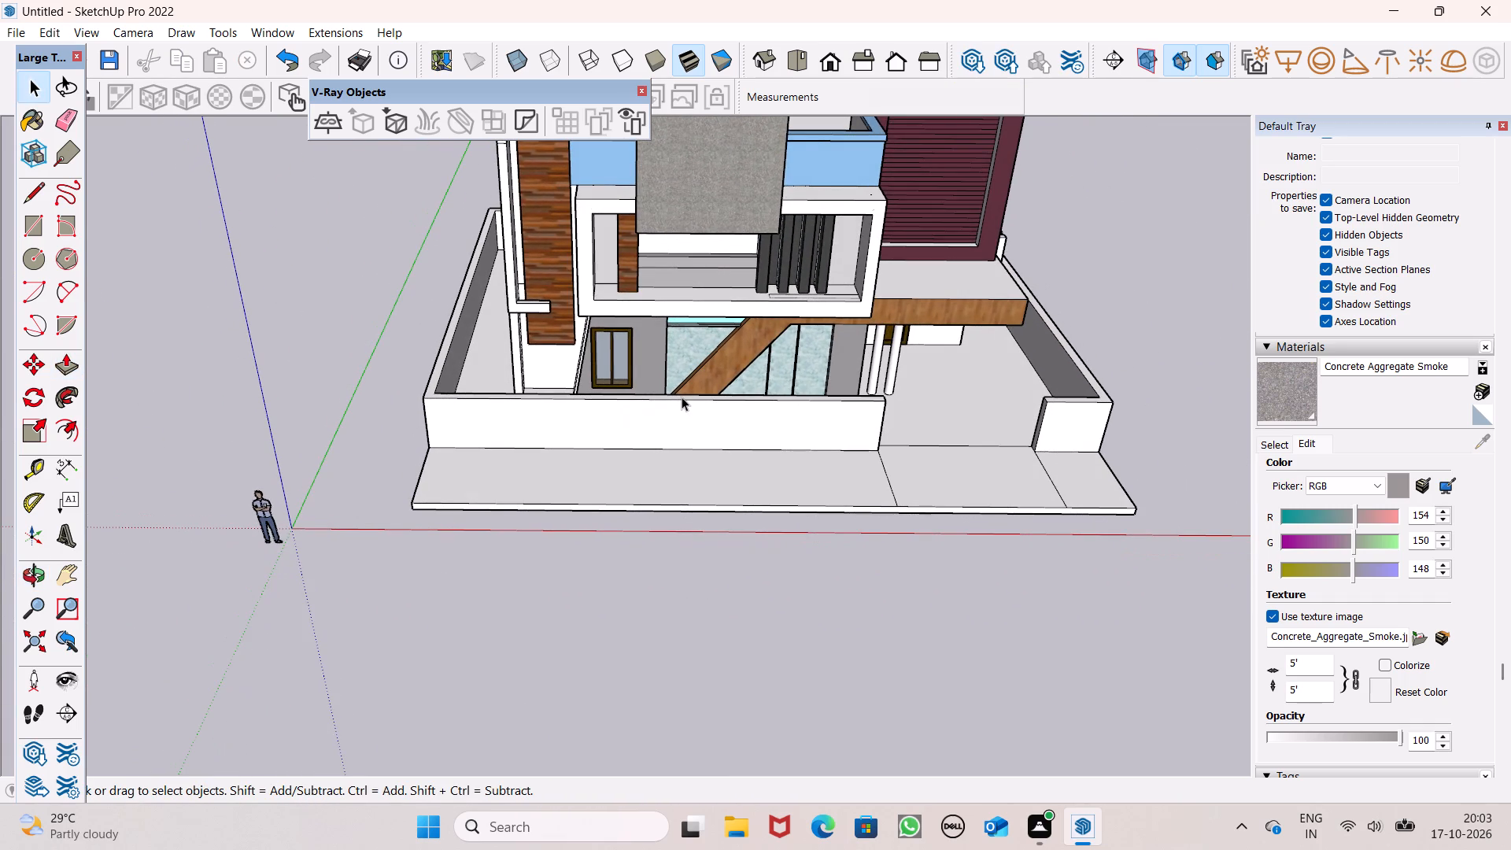
scroll(769, 360, "down", 3)
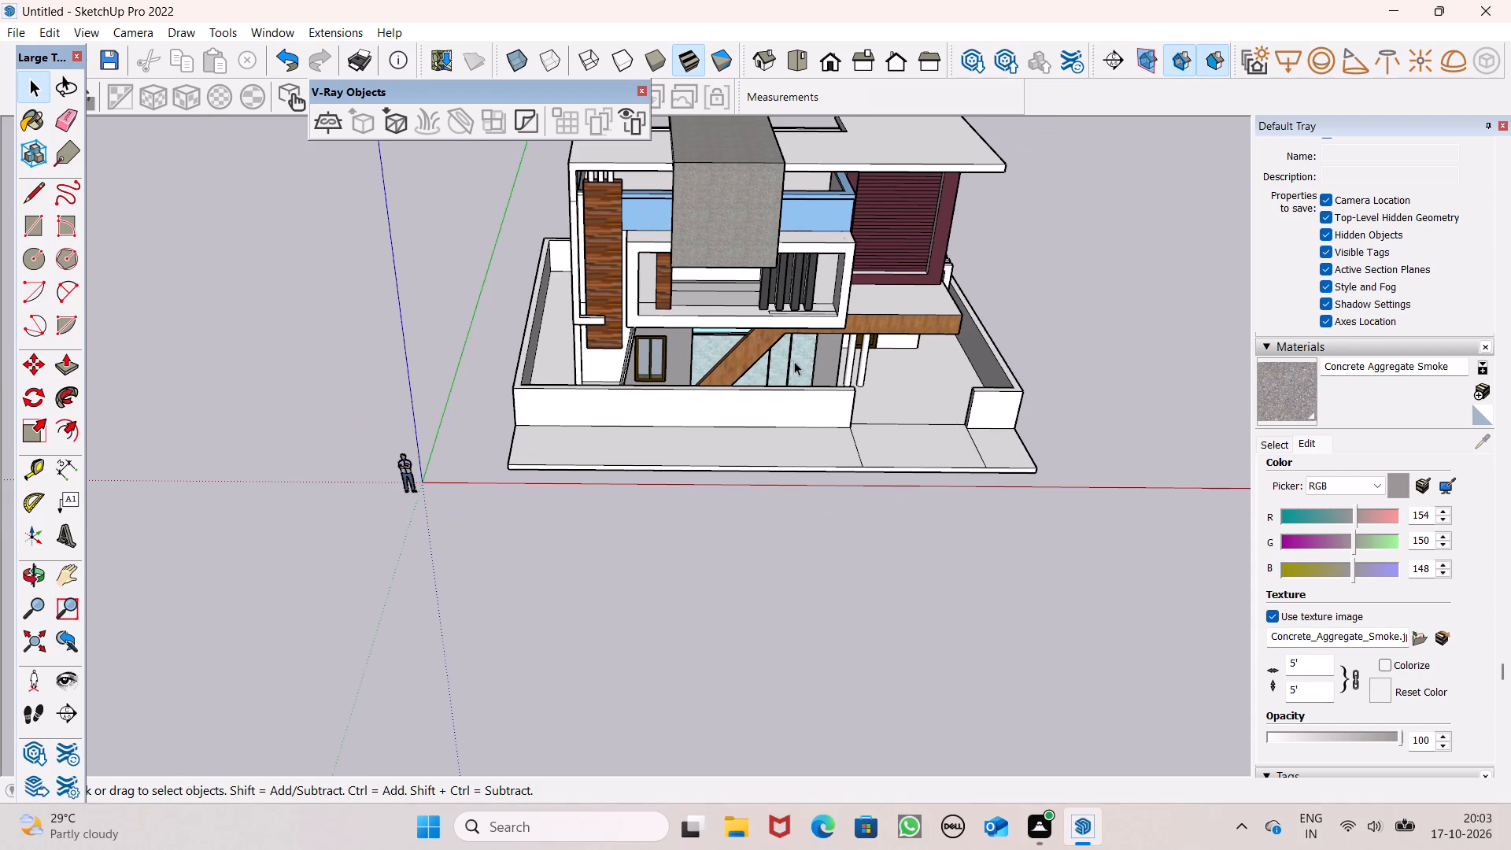
scroll(861, 360, "down", 2)
middle_click_drag(853, 413, 799, 346)
scroll(911, 359, "down", 3)
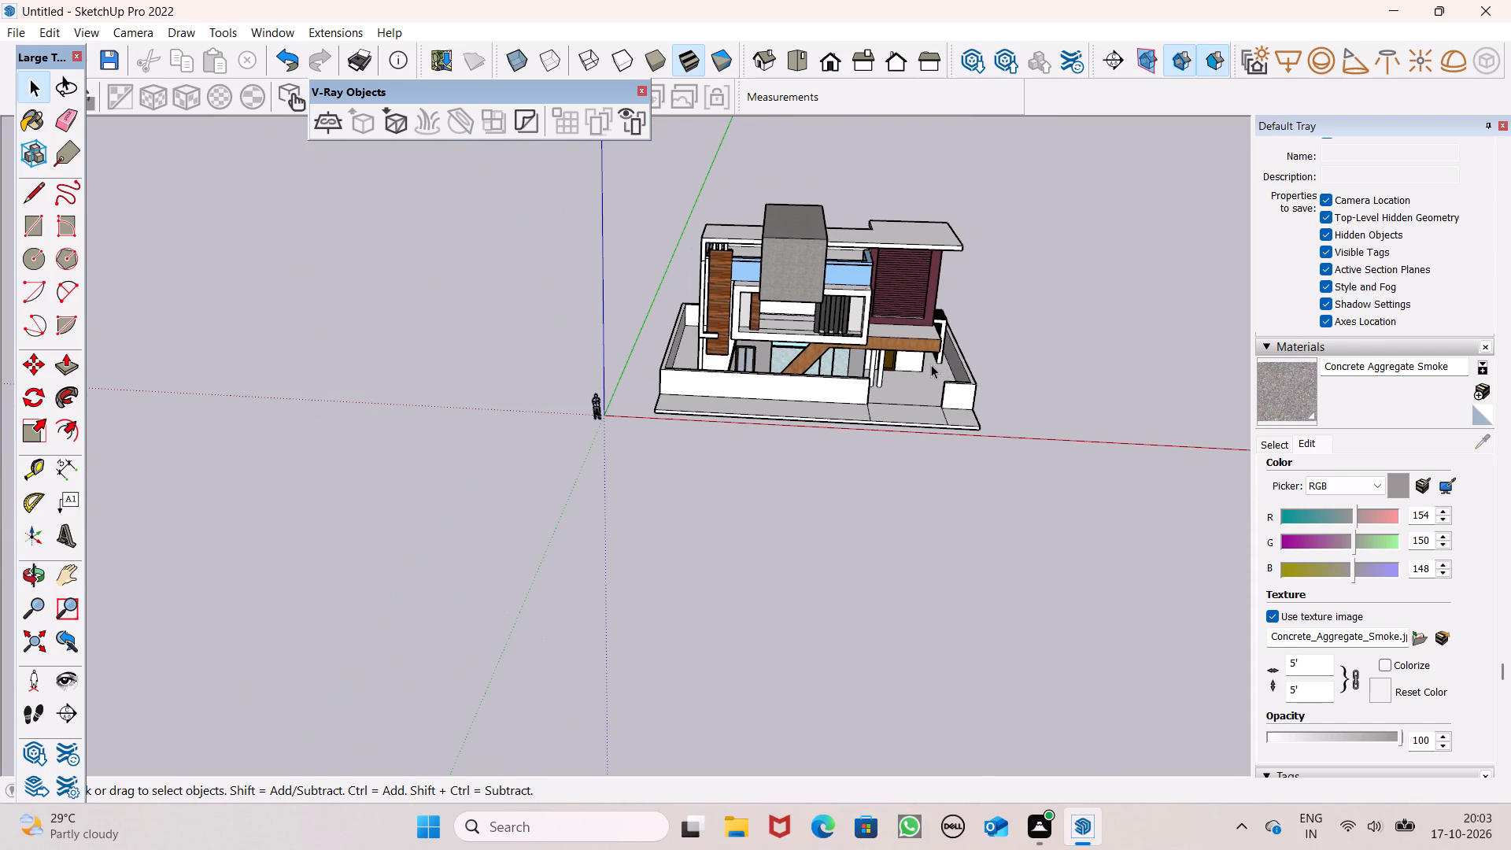
scroll(854, 383, "up", 2)
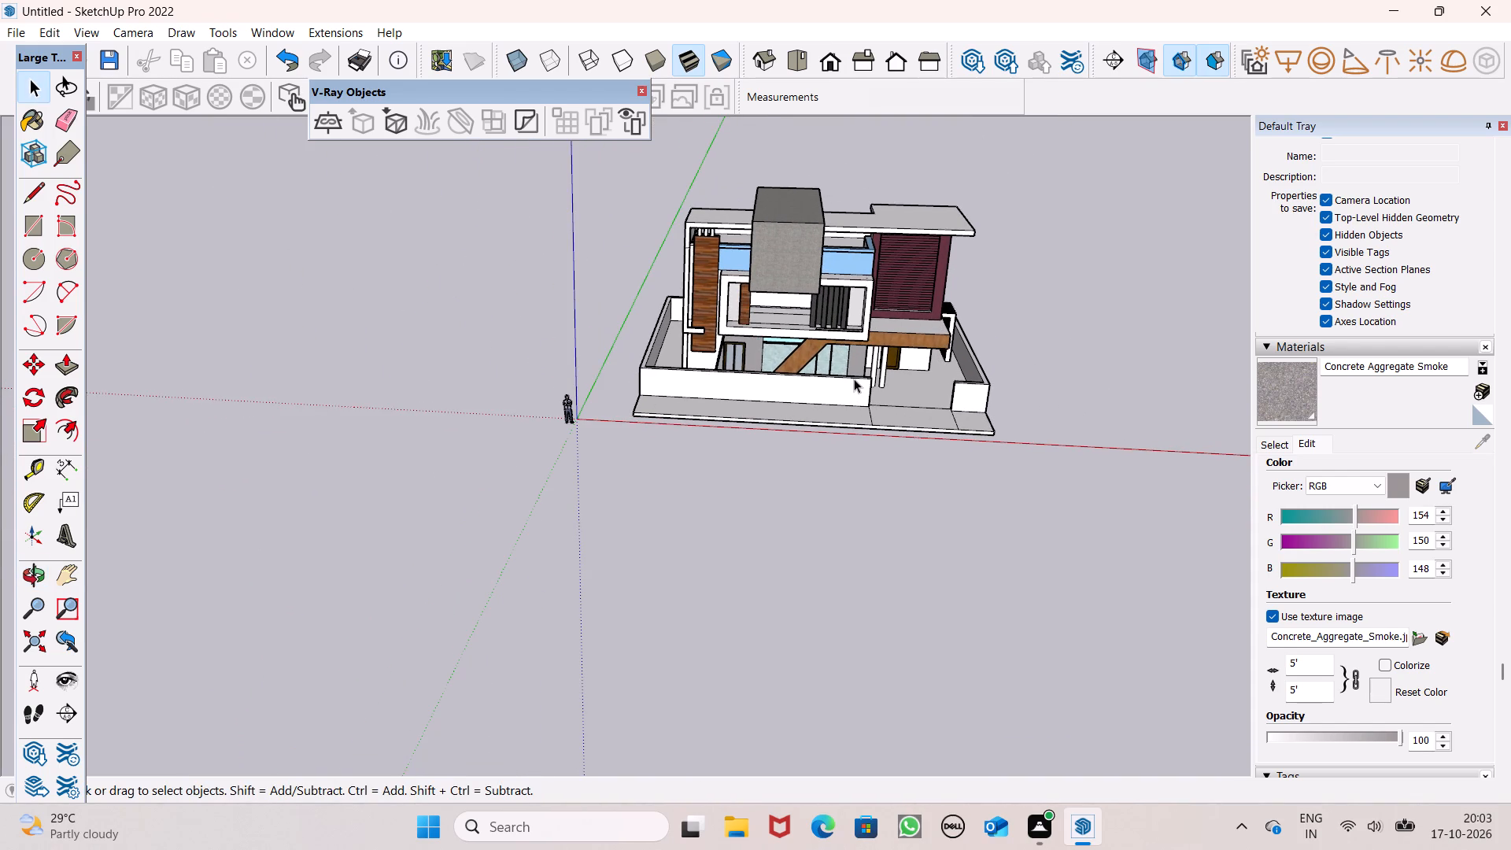
scroll(992, 401, "up", 5)
middle_click_drag(892, 379, 892, 407)
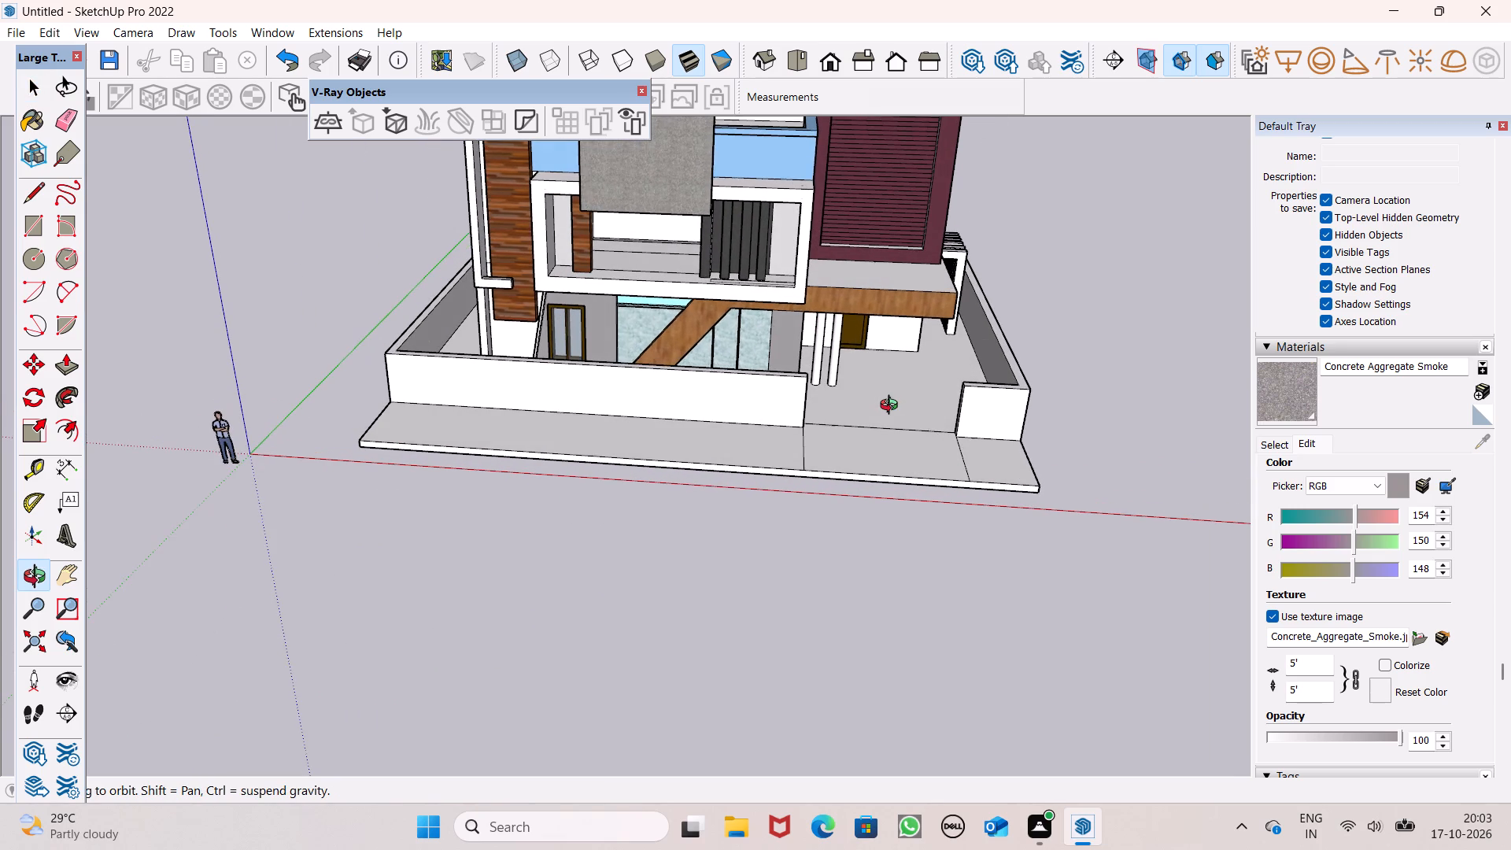
middle_click_drag(892, 407, 892, 407)
scroll(687, 334, "down", 1)
scroll(607, 307, "down", 1)
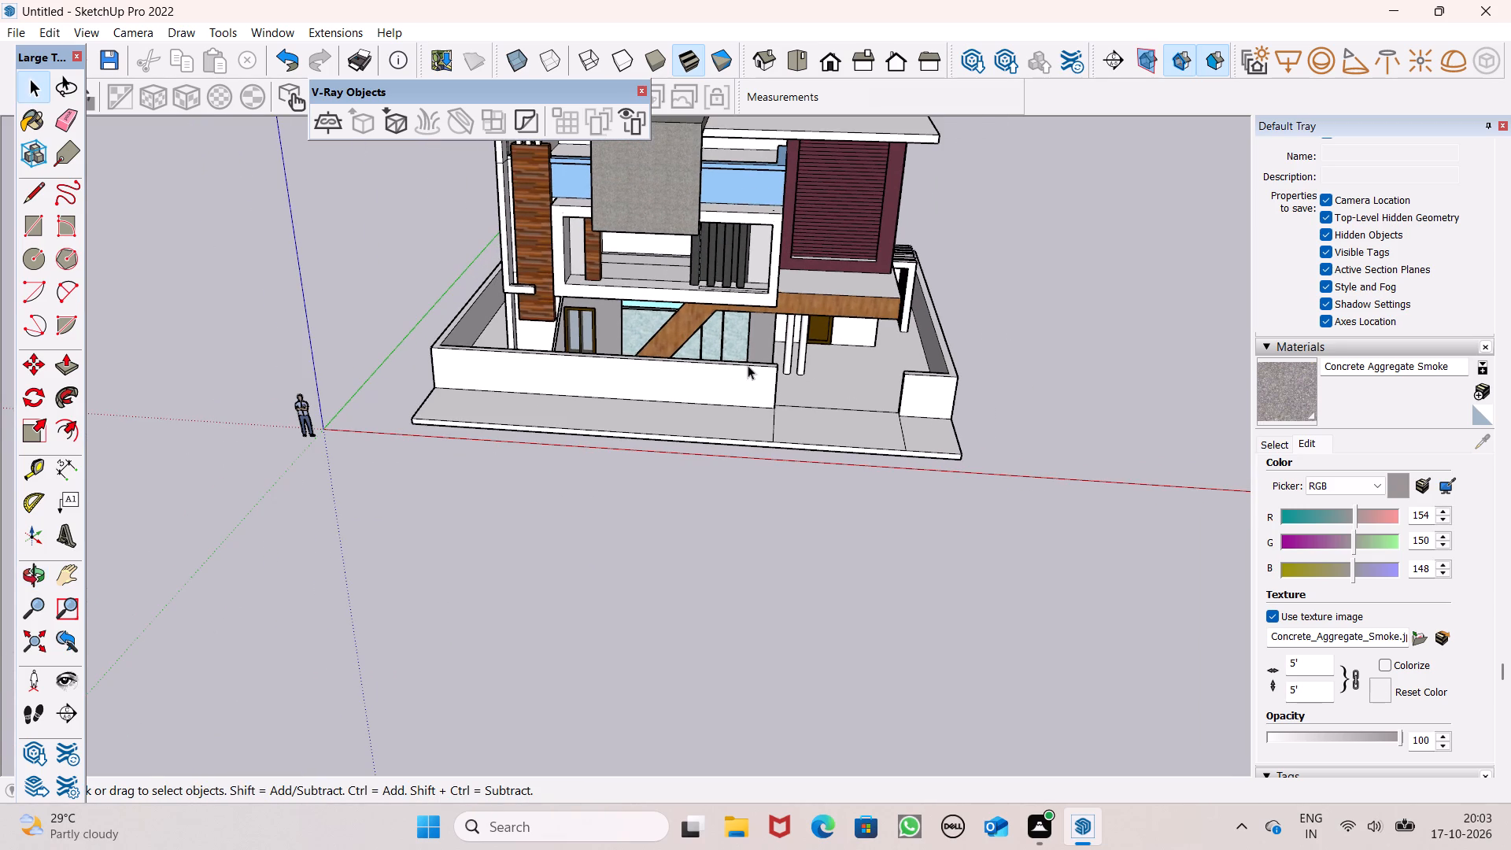
scroll(748, 365, "up", 1)
middle_click_drag(928, 402, 852, 382)
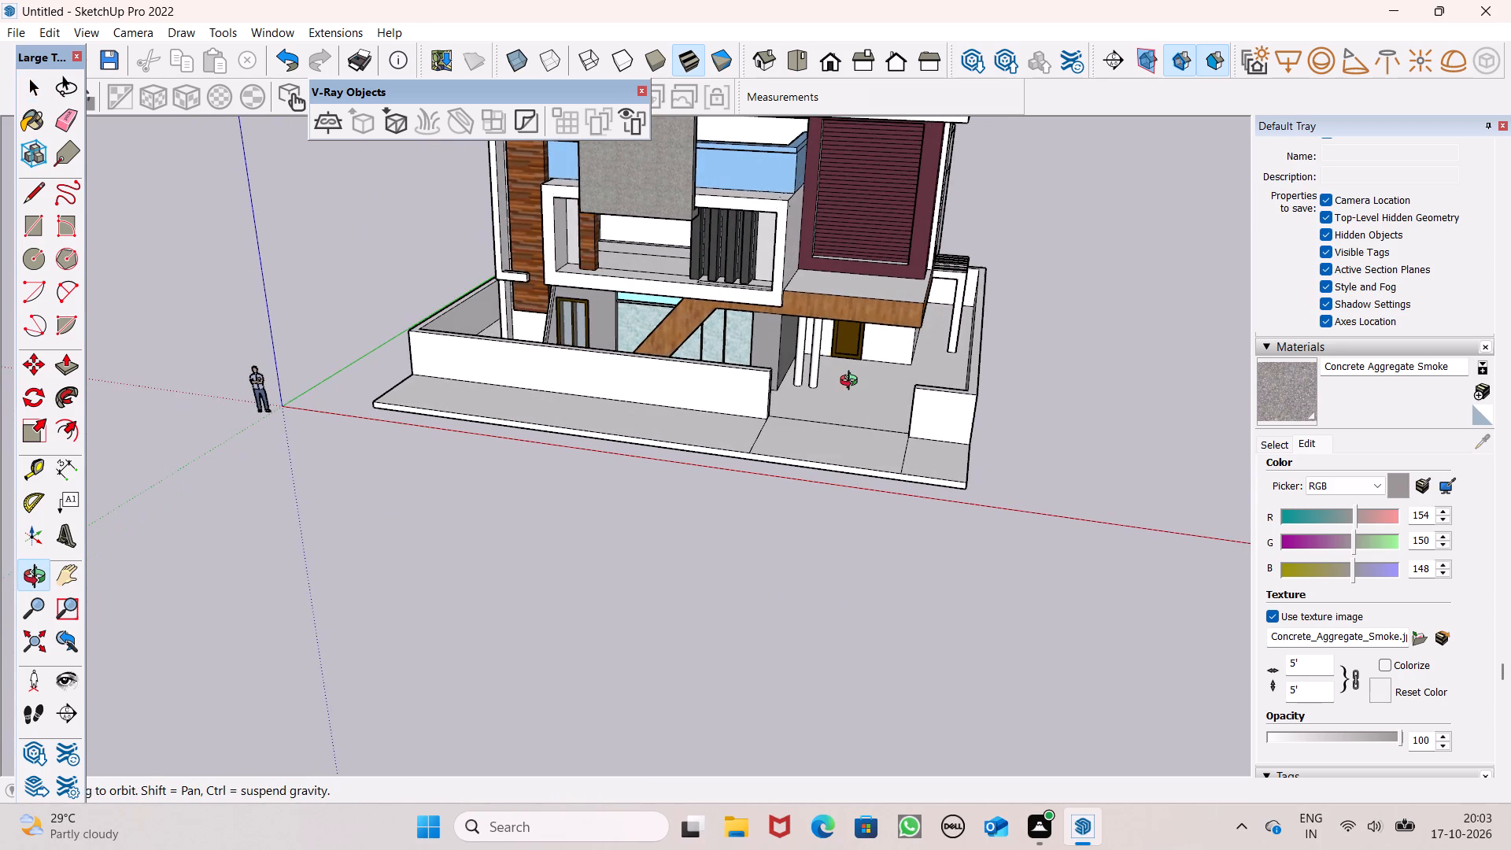
middle_click_drag(852, 382, 847, 375)
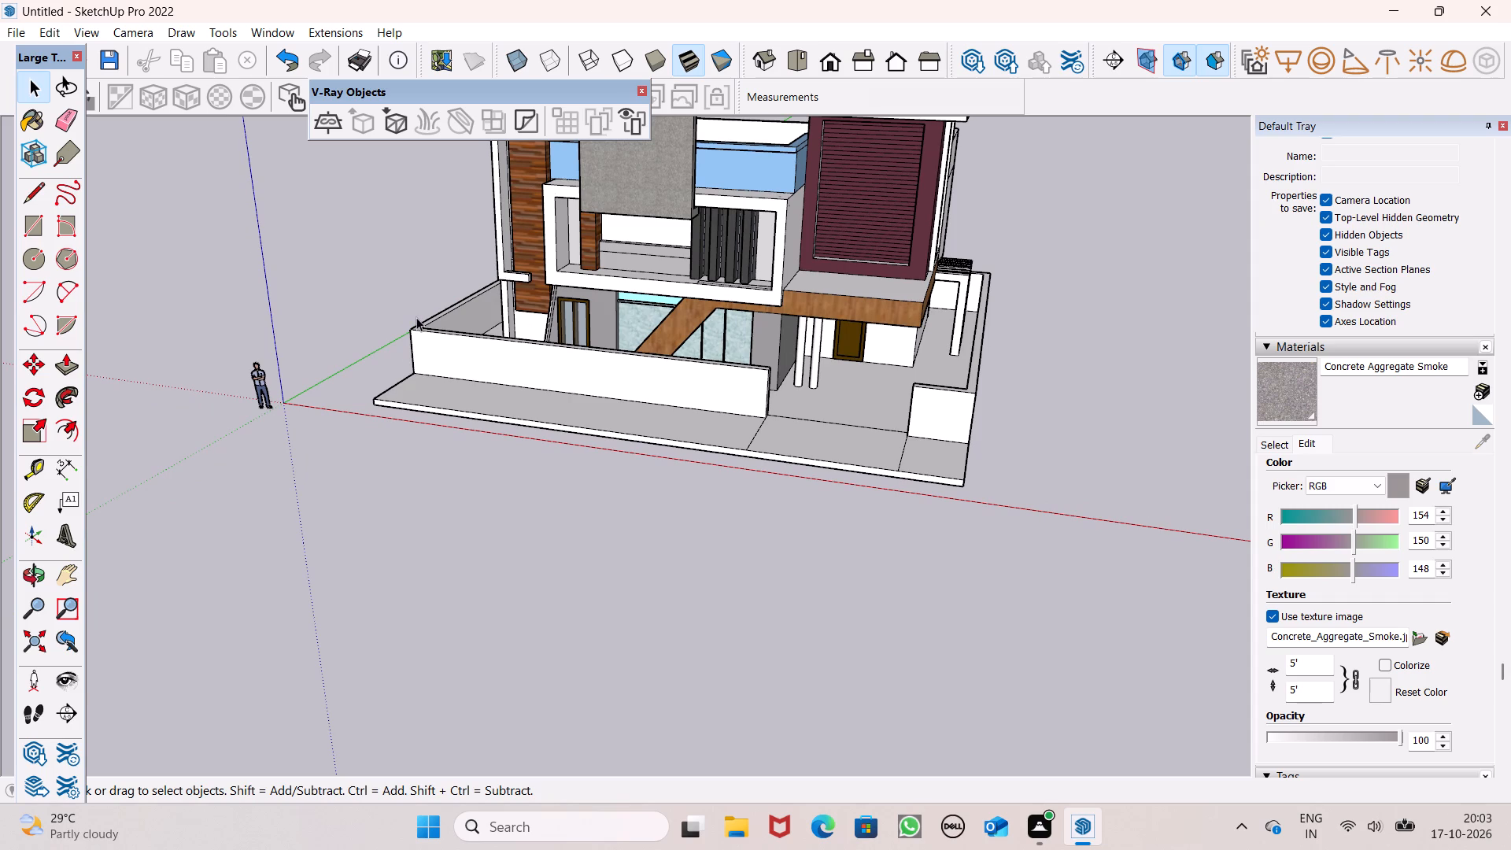
Push/Pull the front boundary wall's end face at the gate opening about 2' 5/8" further into the opening.
left_click(70, 371)
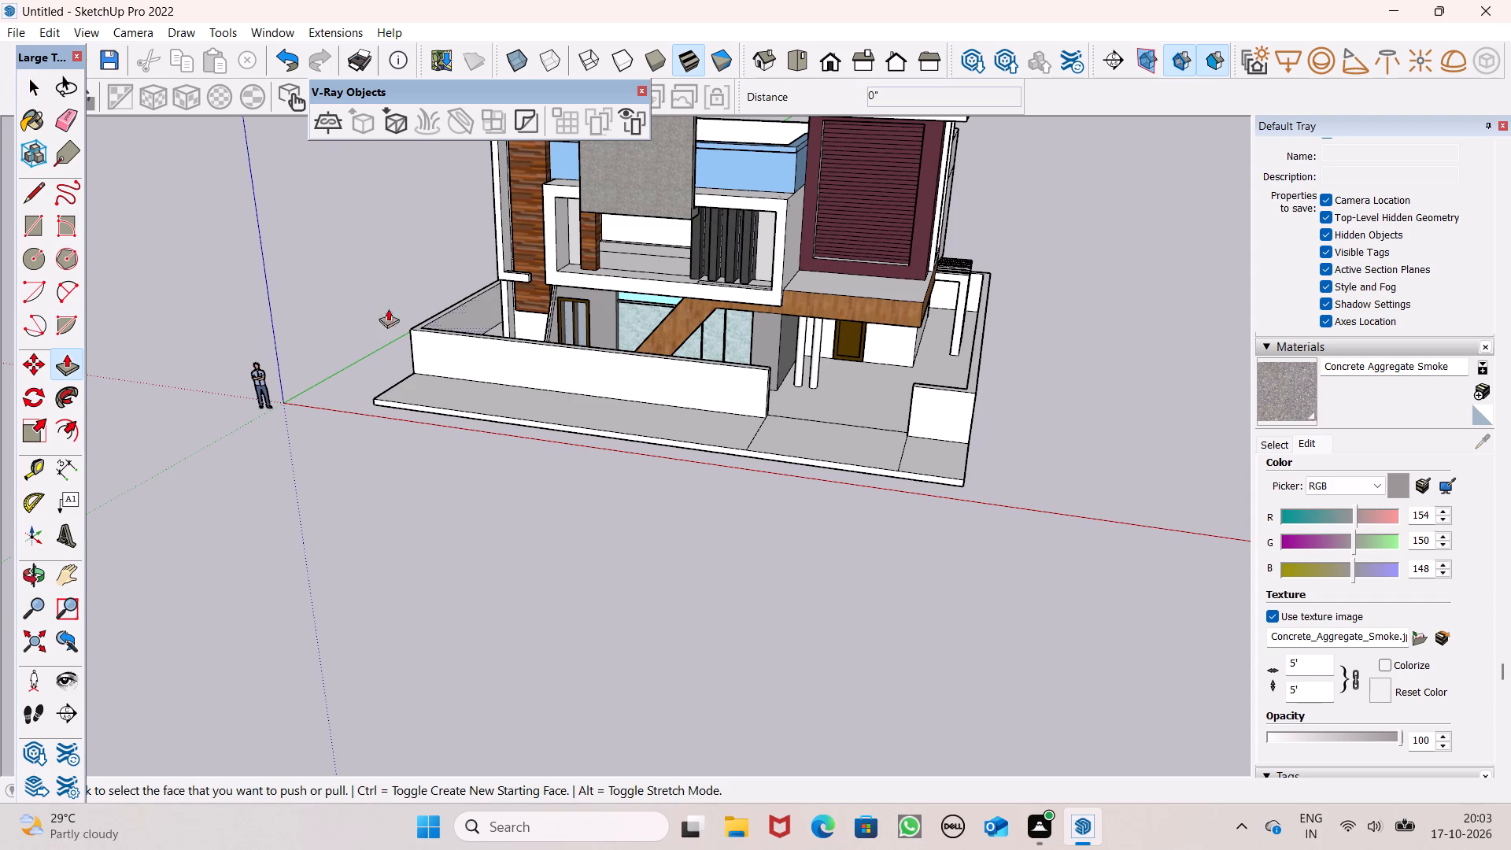
scroll(688, 305, "down", 2)
middle_click_drag(824, 346, 497, 359)
scroll(721, 480, "up", 6)
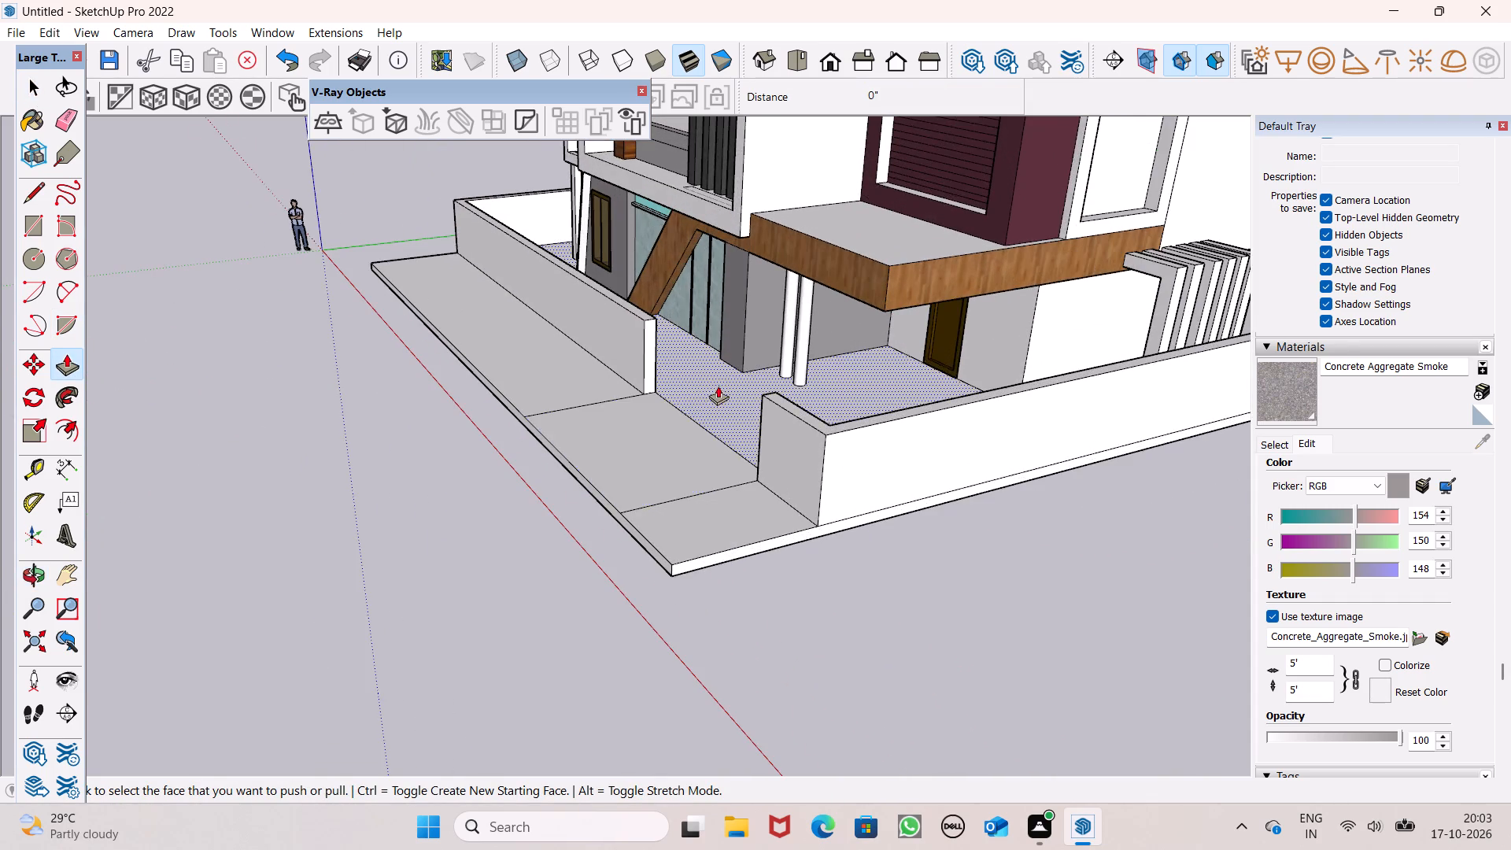
scroll(693, 393, "up", 4)
left_click_drag(631, 353, 645, 373)
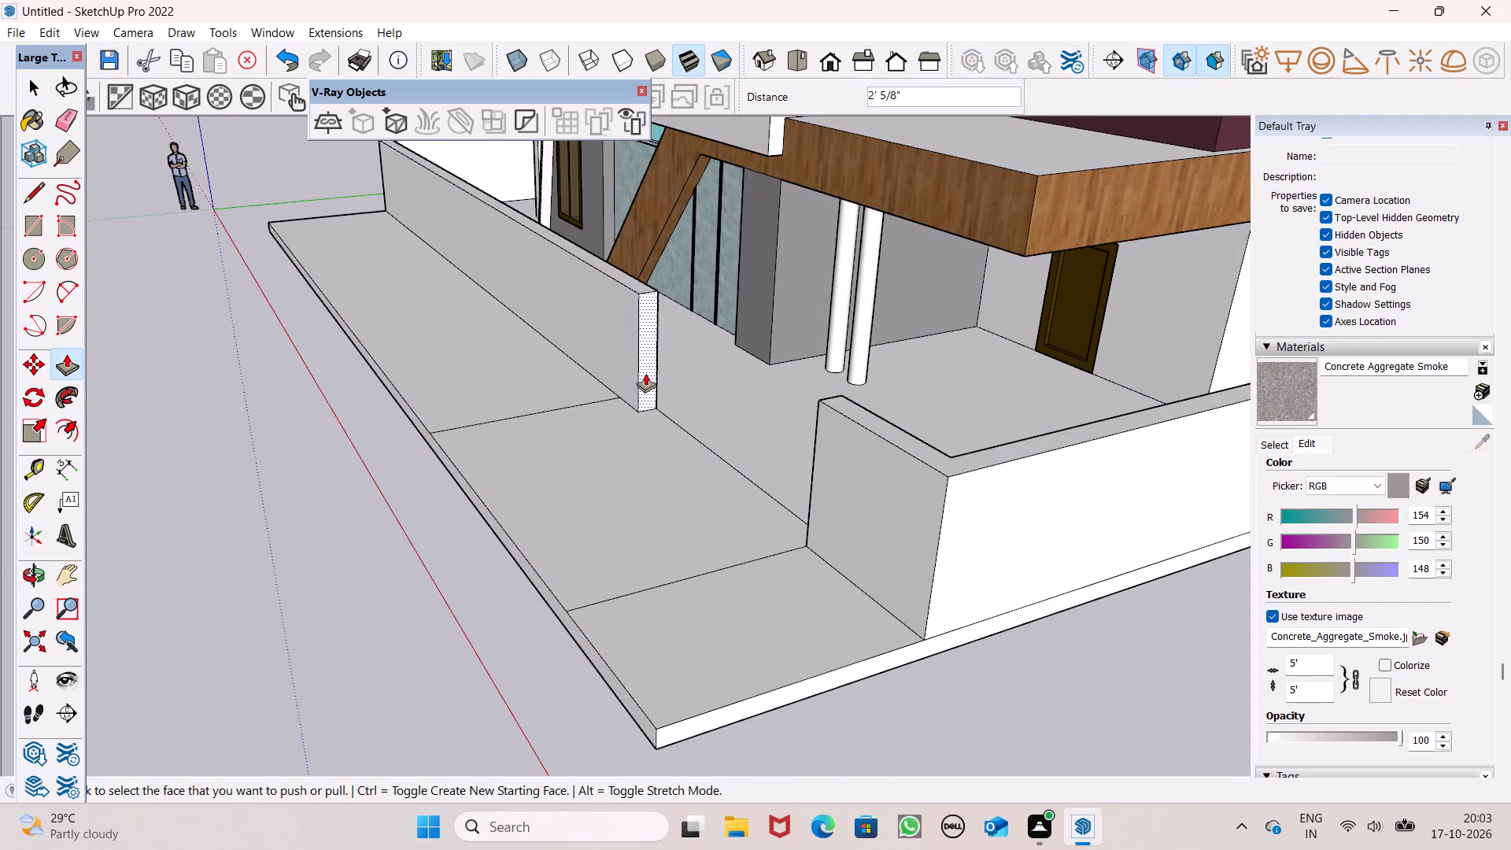
Draw two parallel slanted lines about 7' 9" long and one upright line across the front boundary wall's outer face.
scroll(718, 340, "down", 3)
middle_click_drag(679, 425, 988, 357)
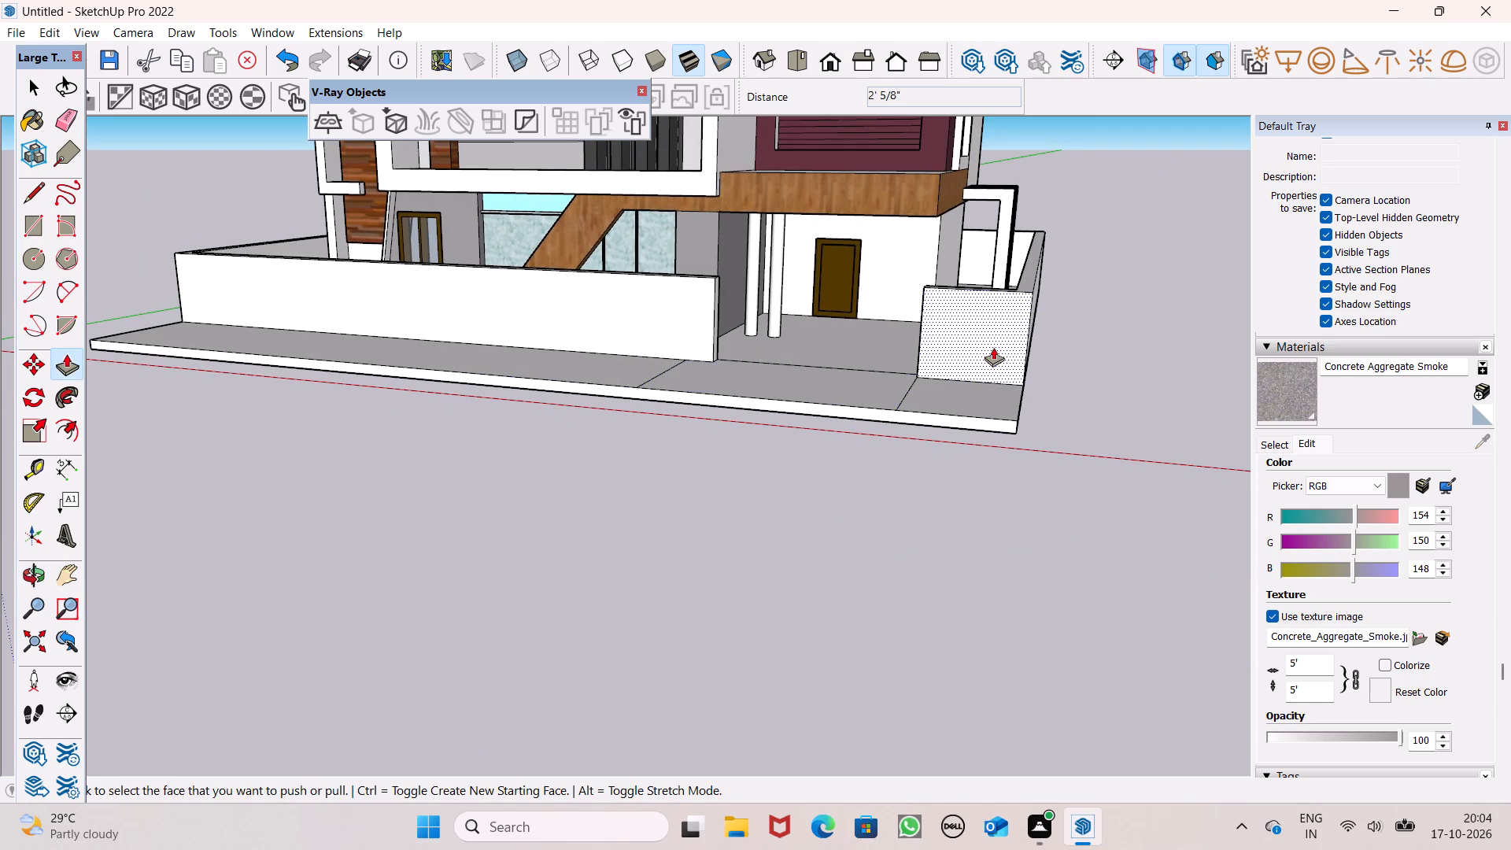
middle_click_drag(900, 363, 1037, 394)
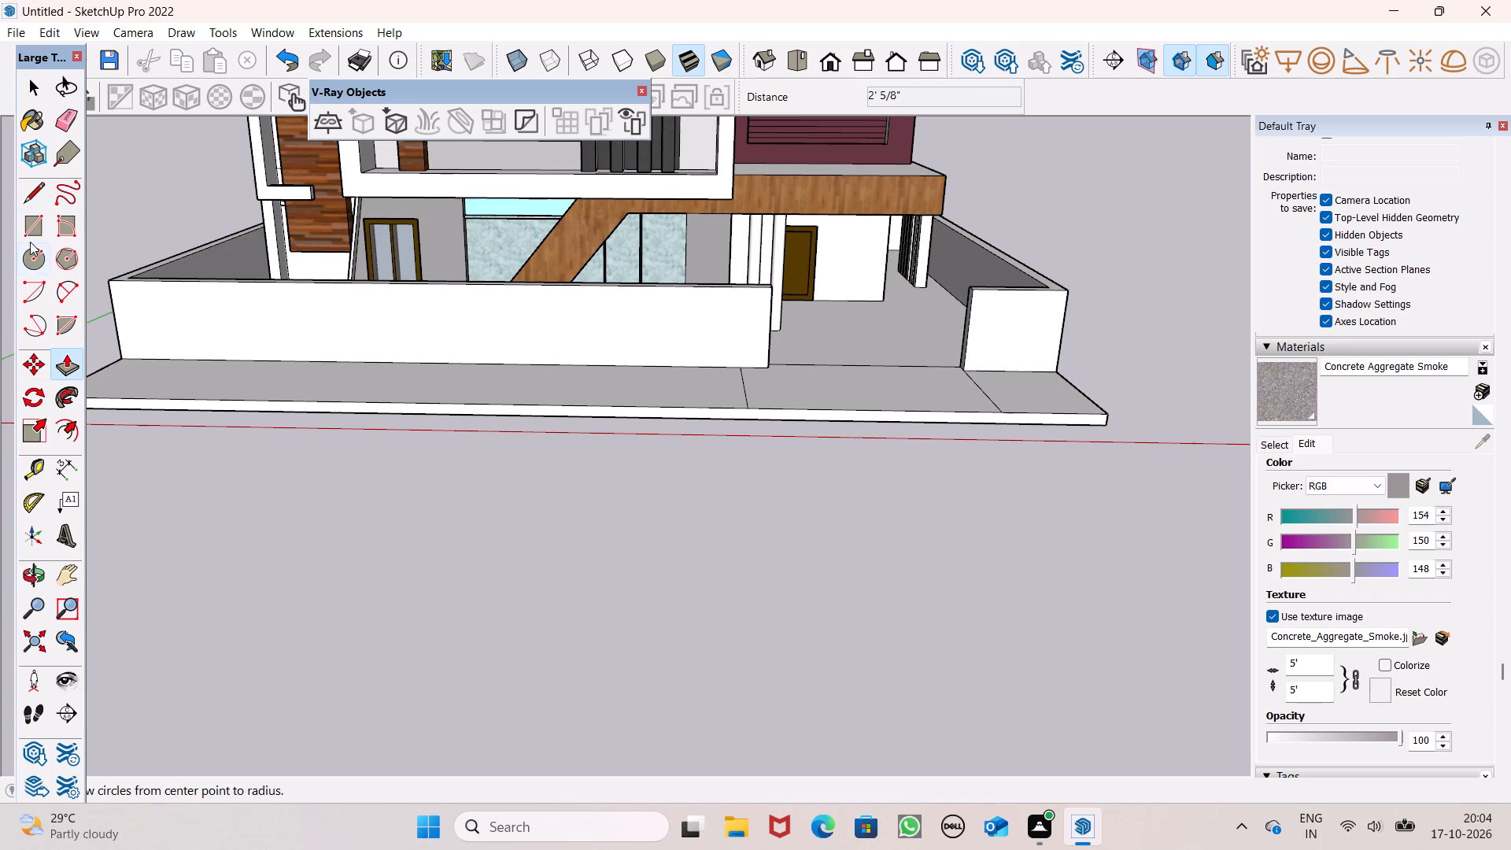
left_click(42, 197)
scroll(641, 416, "up", 3)
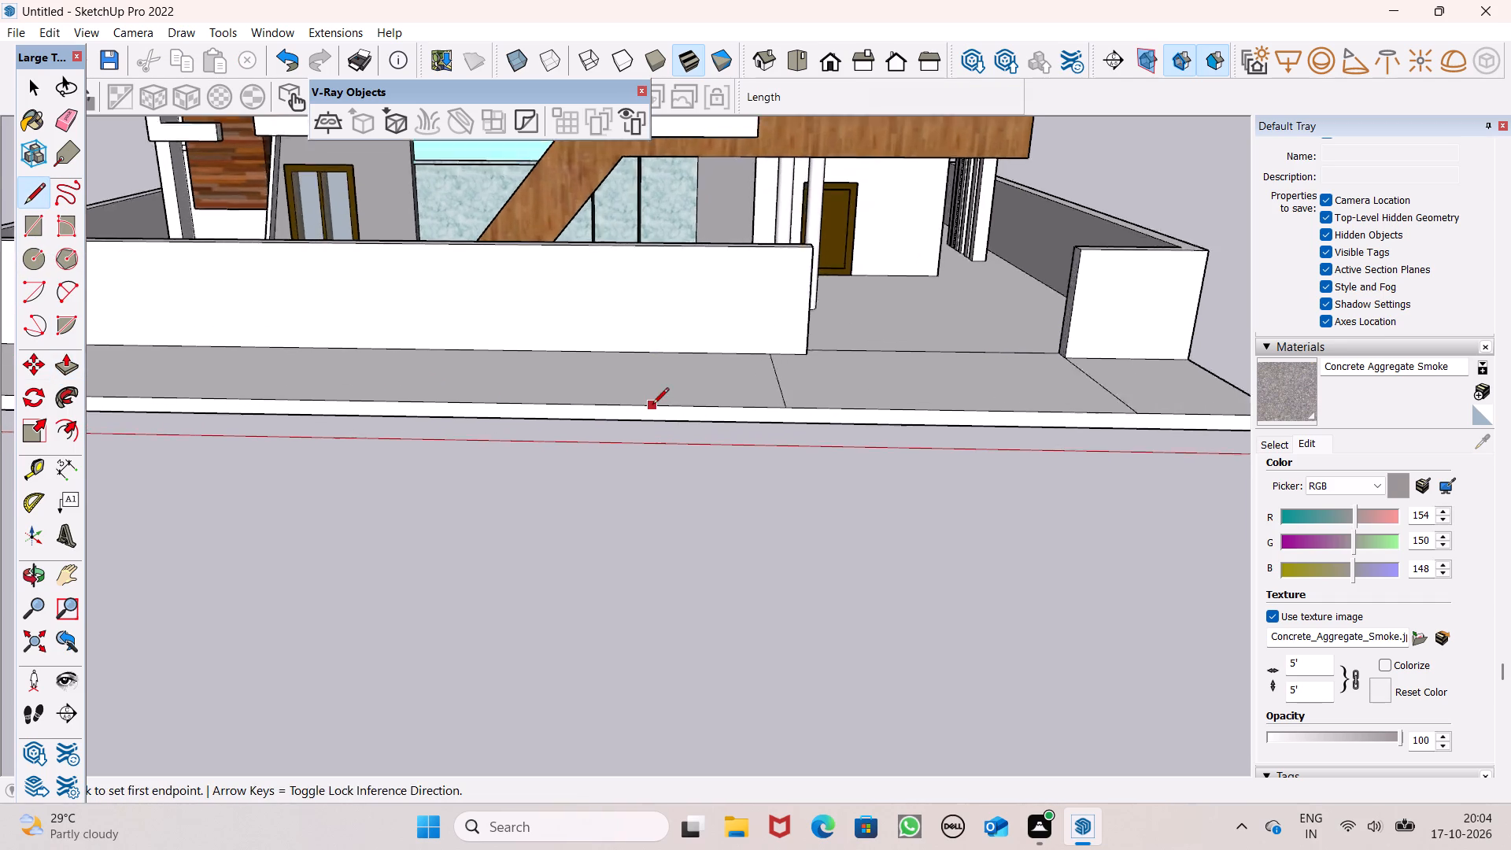
scroll(652, 405, "up", 2)
scroll(542, 323, "up", 2)
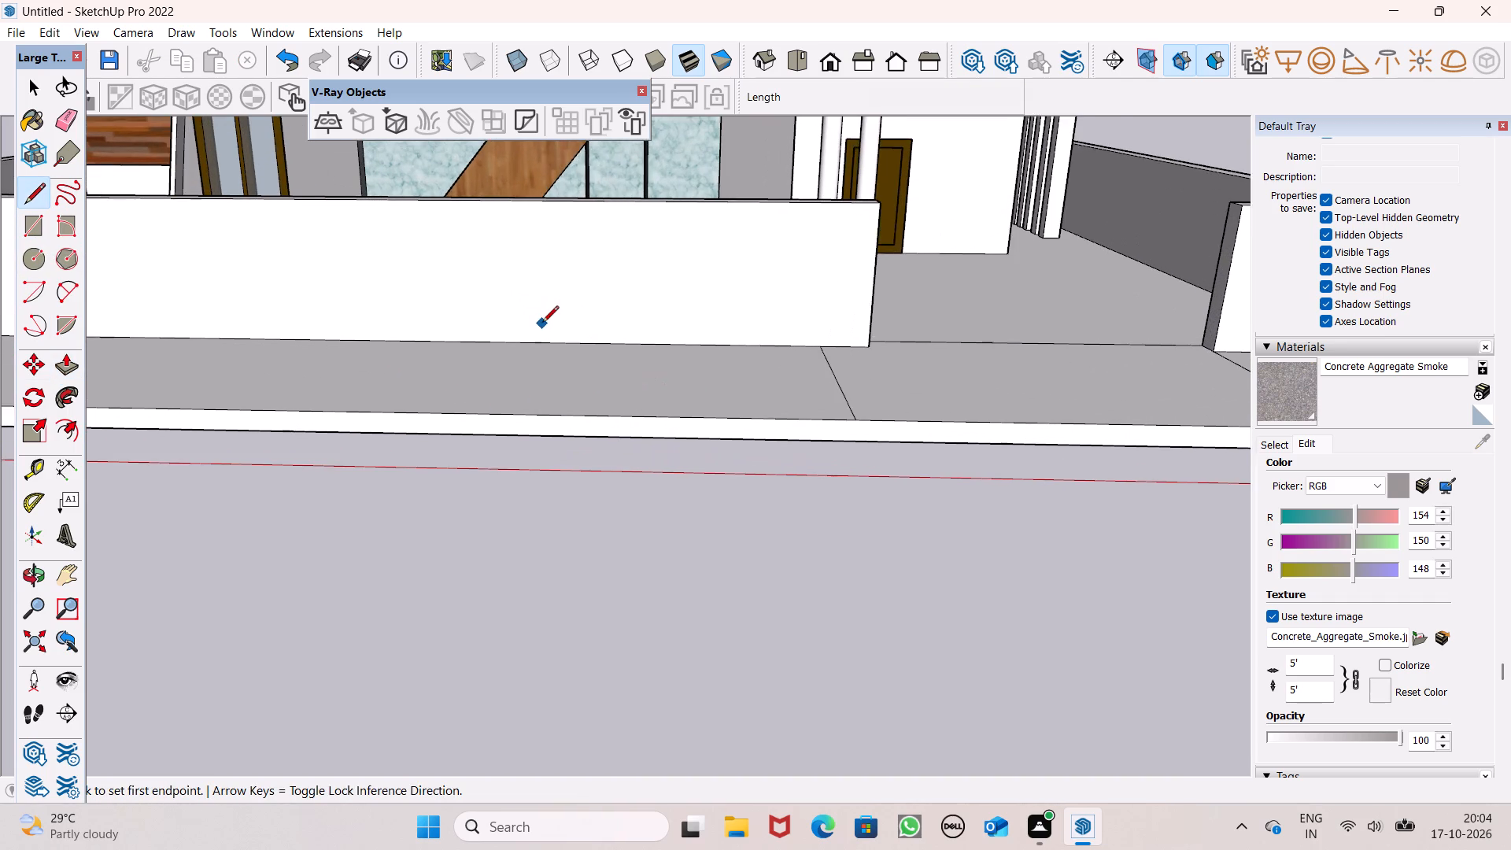
left_click(528, 343)
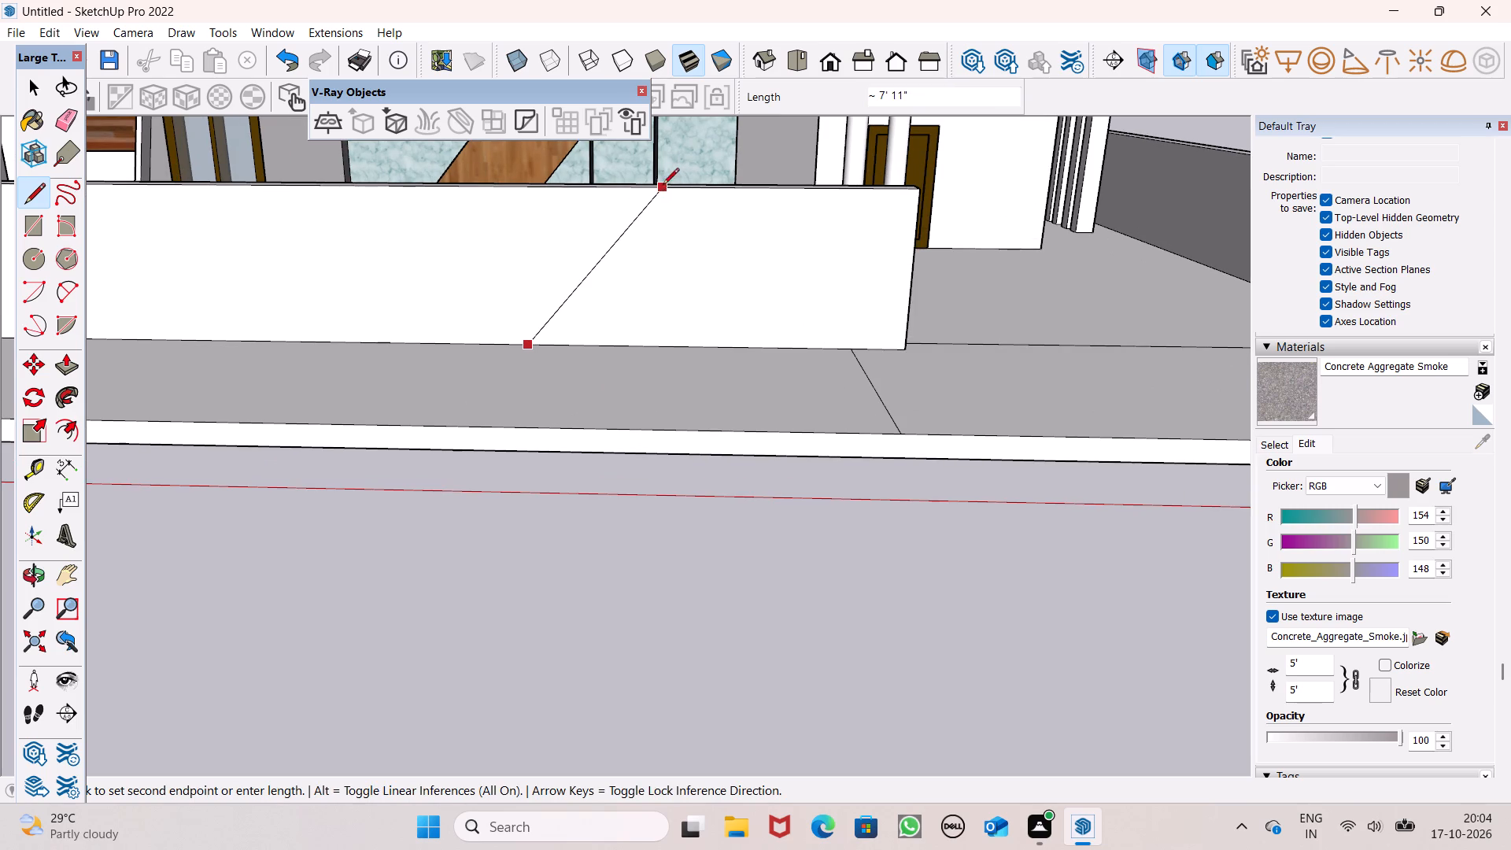
left_click(656, 188)
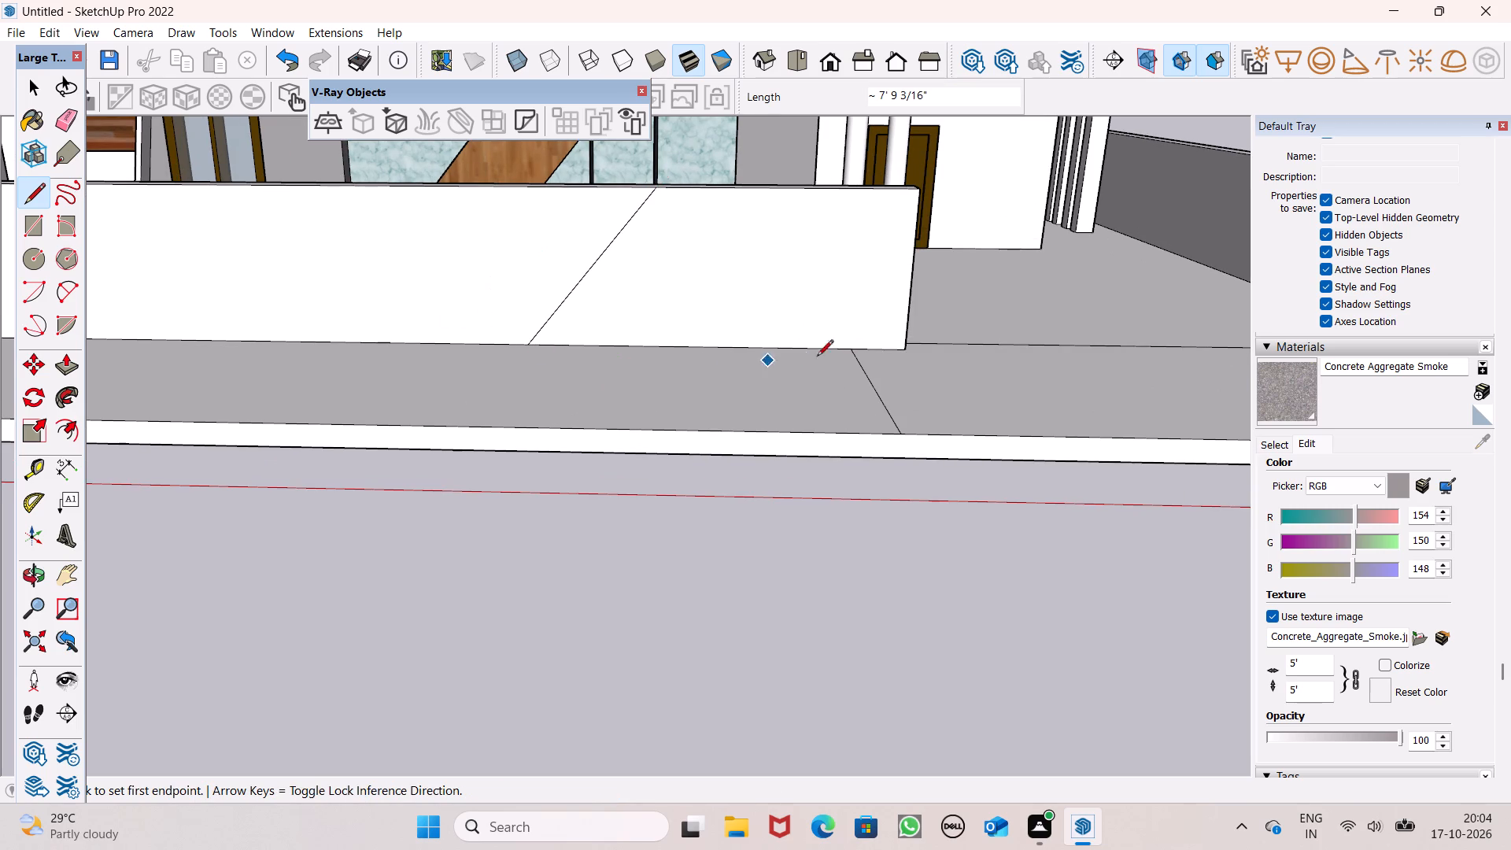
scroll(872, 344, "down", 5)
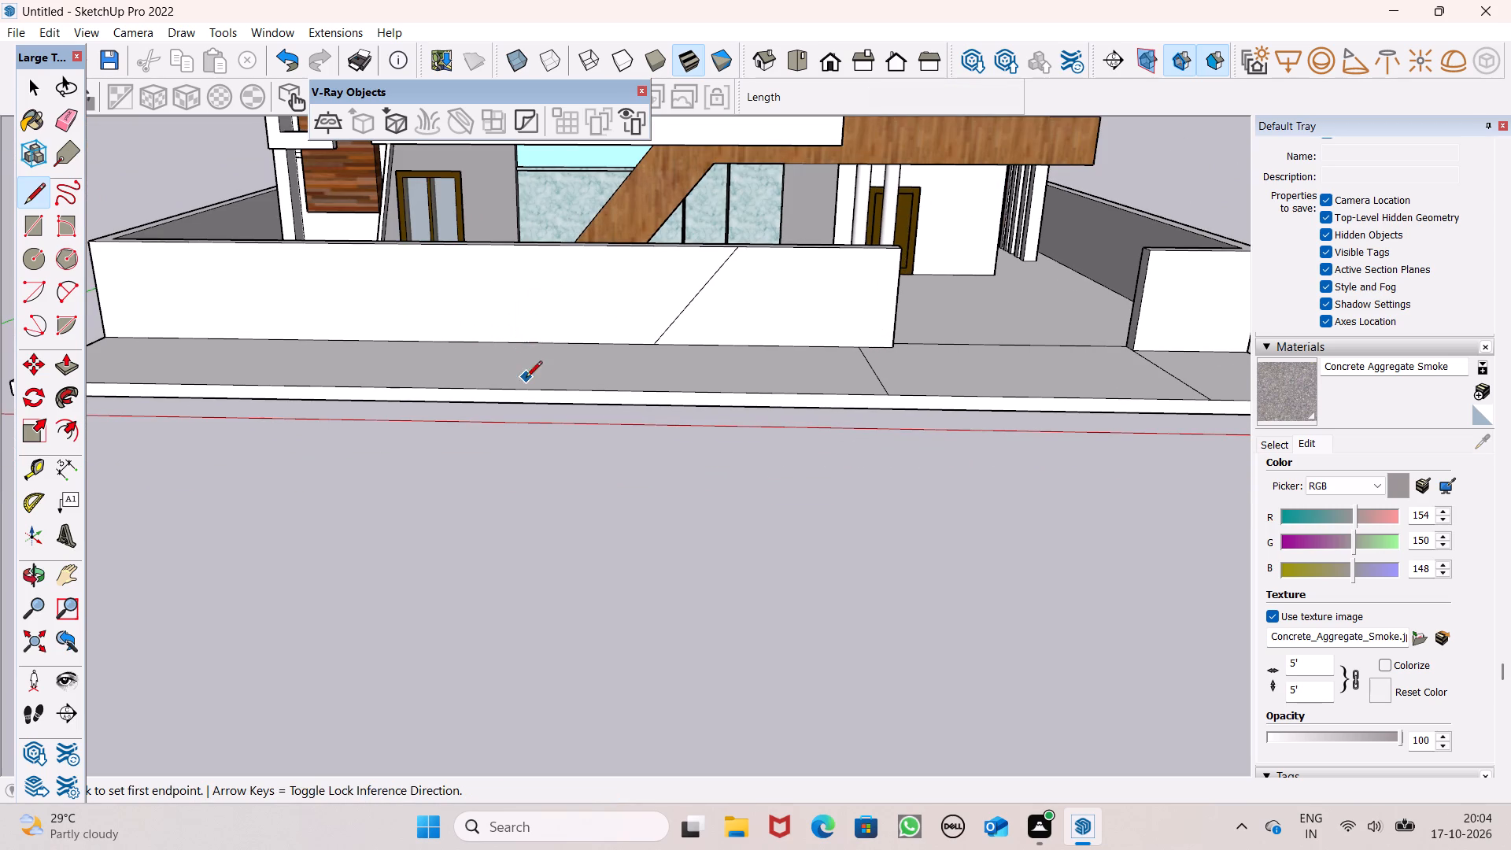
left_click_drag(544, 339, 558, 330)
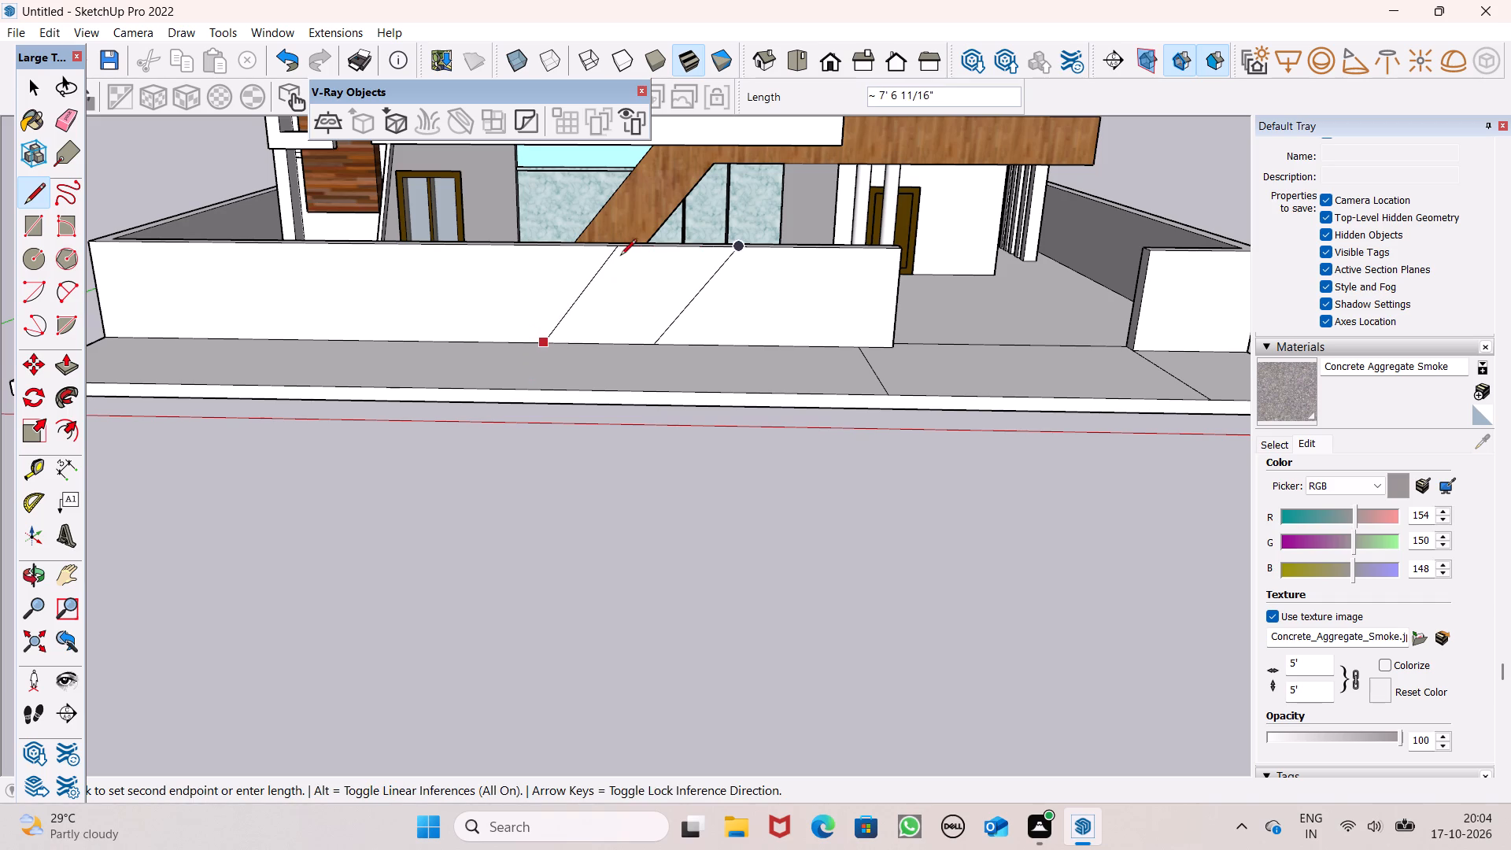
left_click(624, 255)
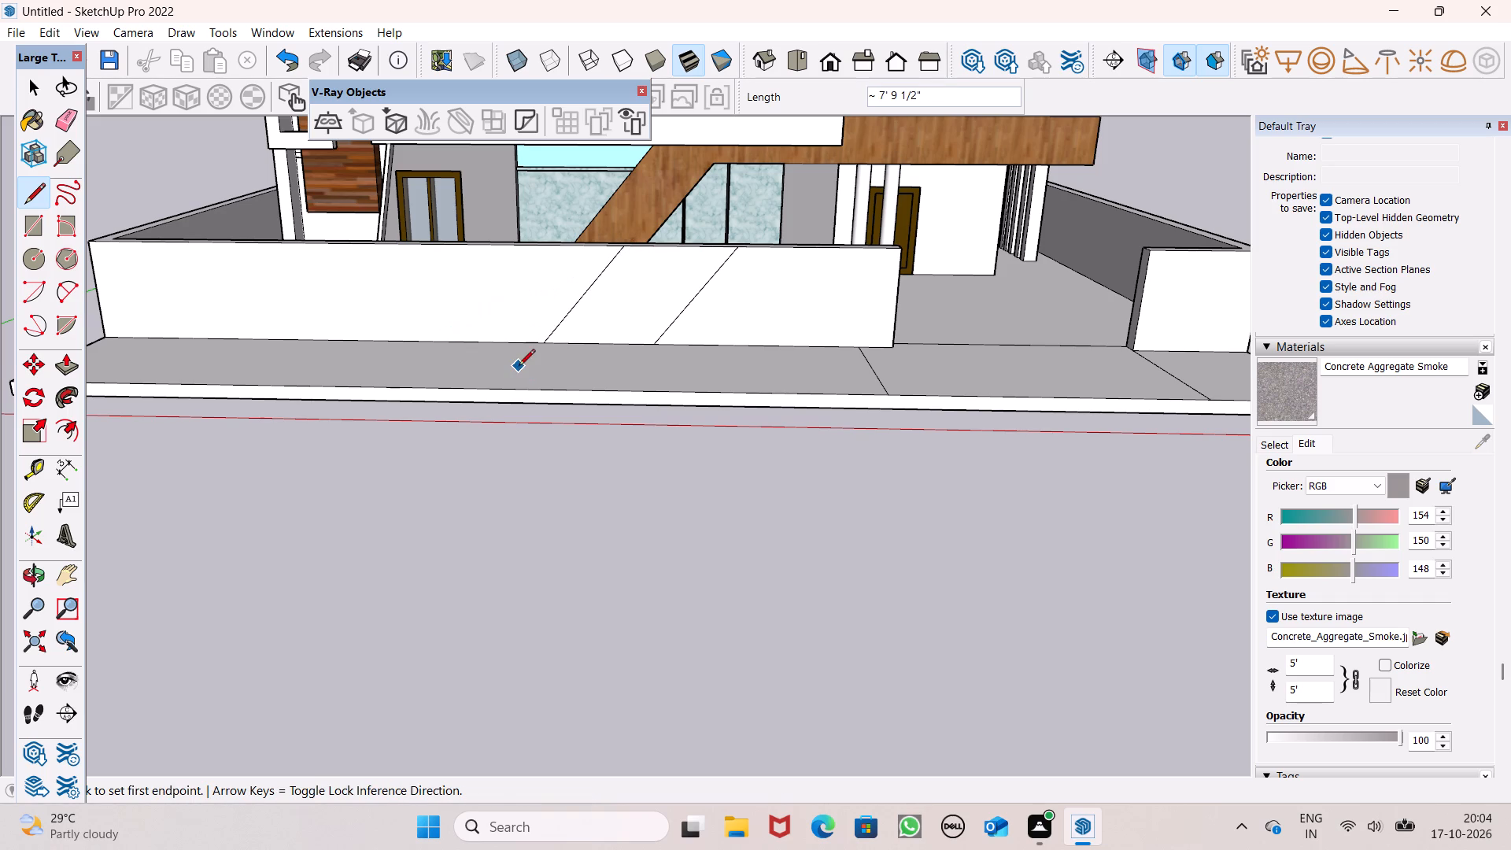
left_click(427, 340)
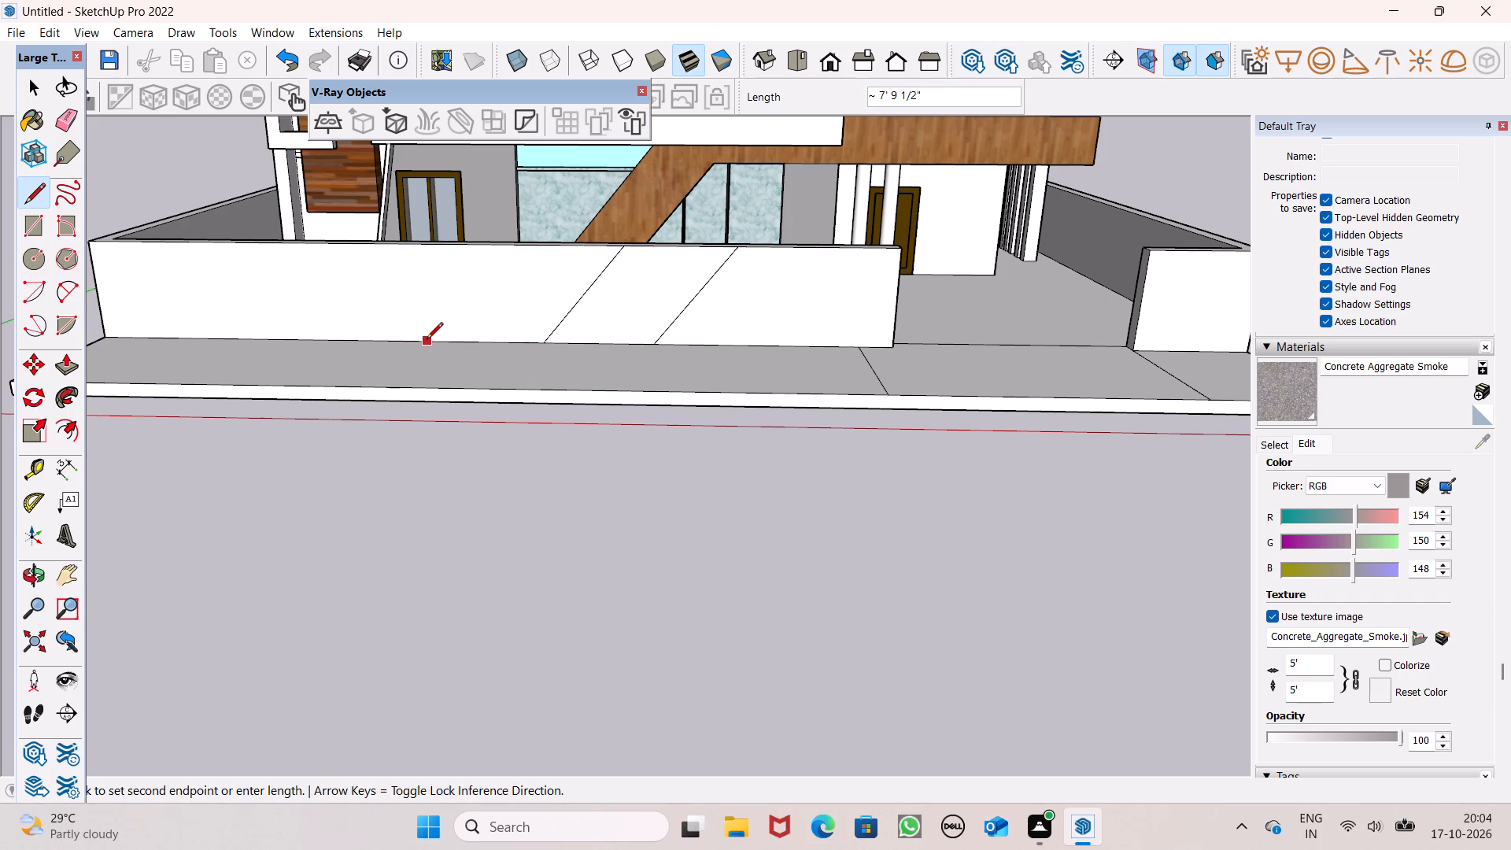
left_click(419, 246)
Push/Pull the front wall's two panels flanking the slanted band outward about 1' 1/4".
scroll(607, 400, "down", 2)
middle_click_drag(649, 427, 700, 460)
left_click(60, 375)
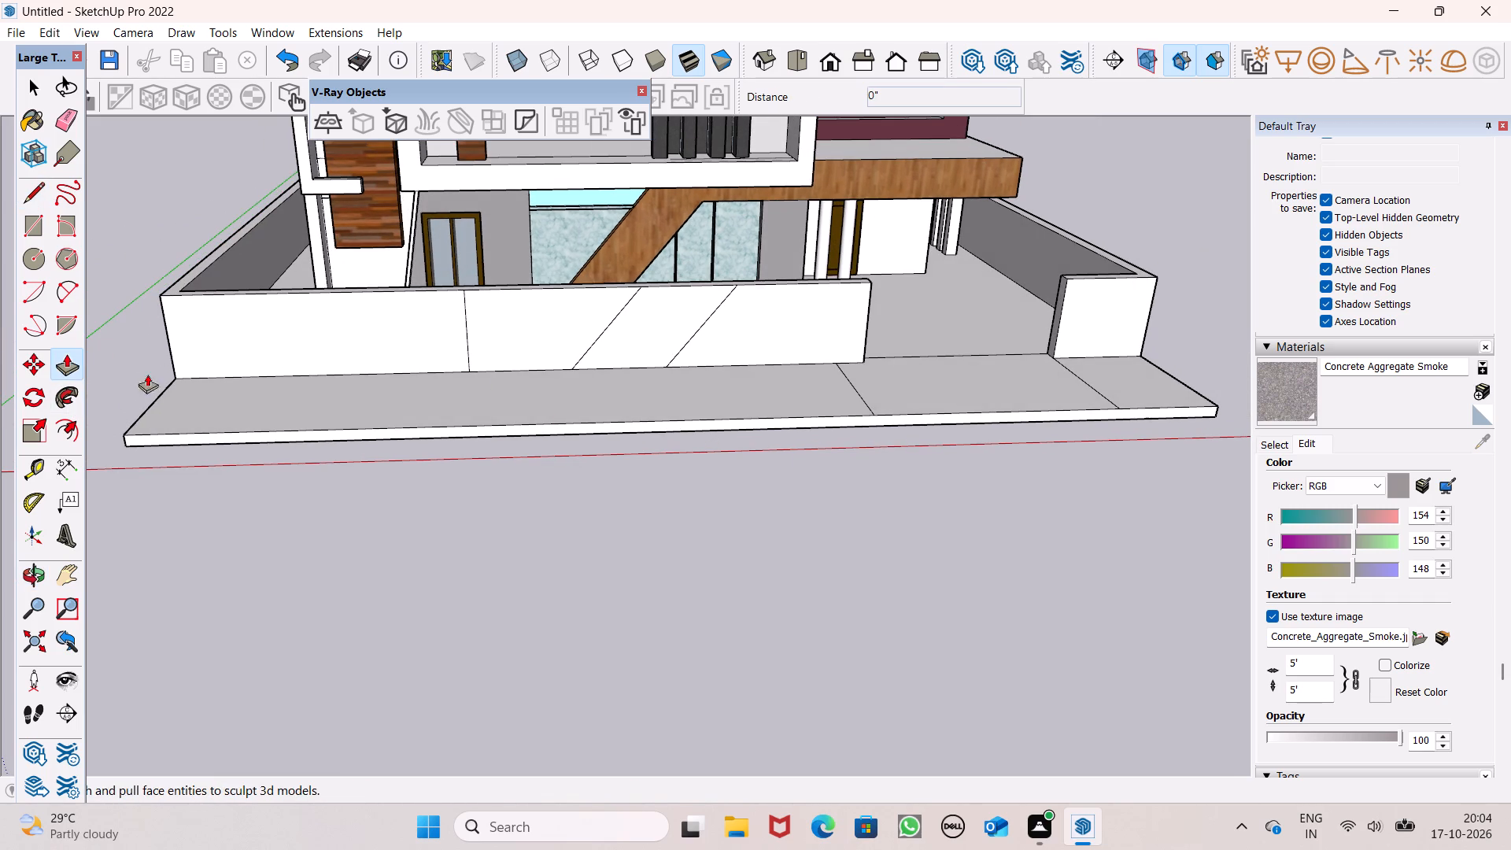
left_click(532, 349)
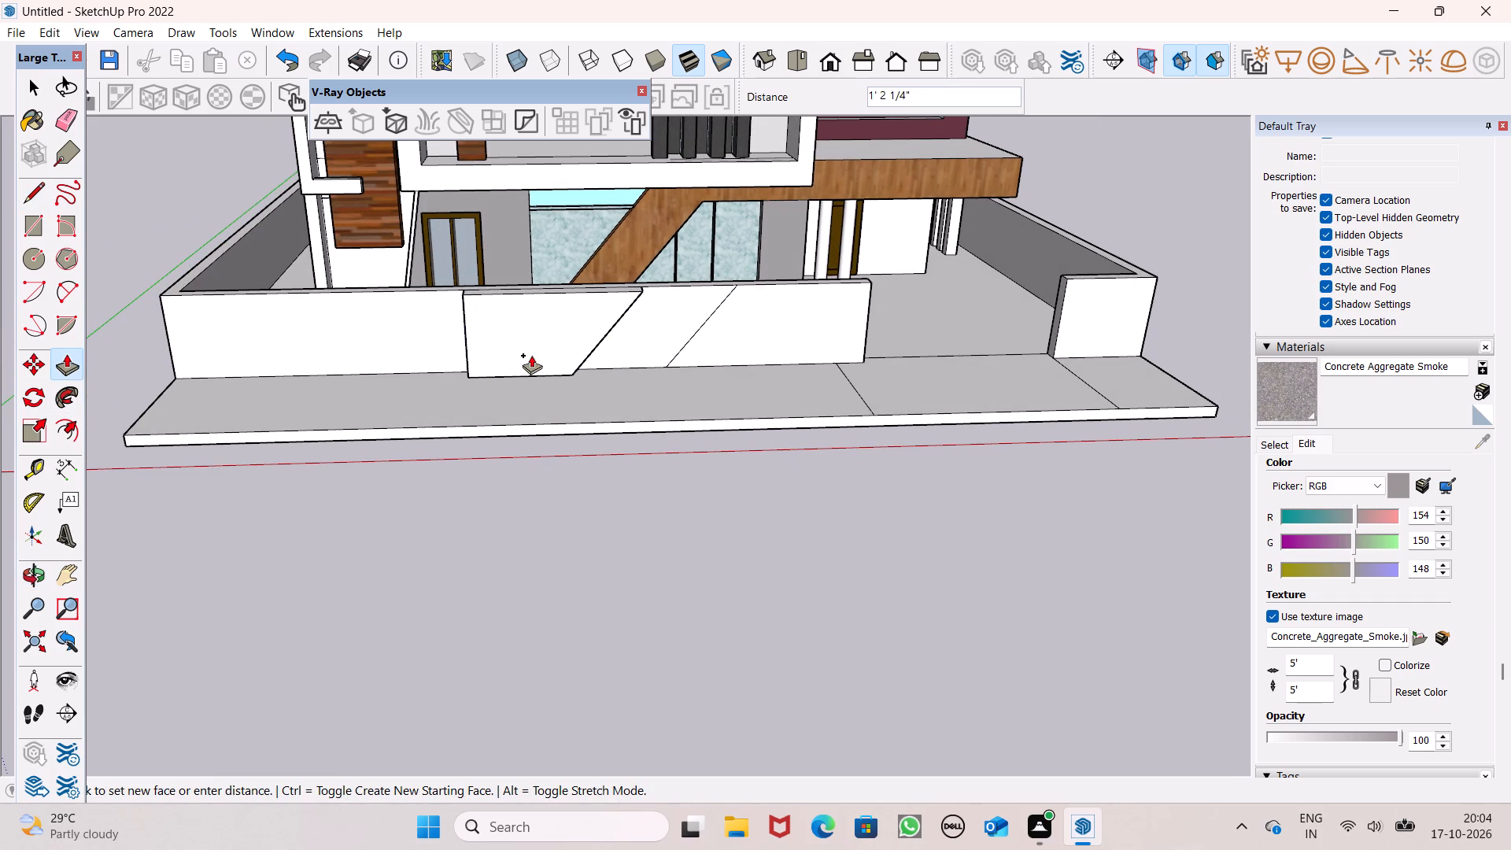
middle_click_drag(574, 394, 445, 508)
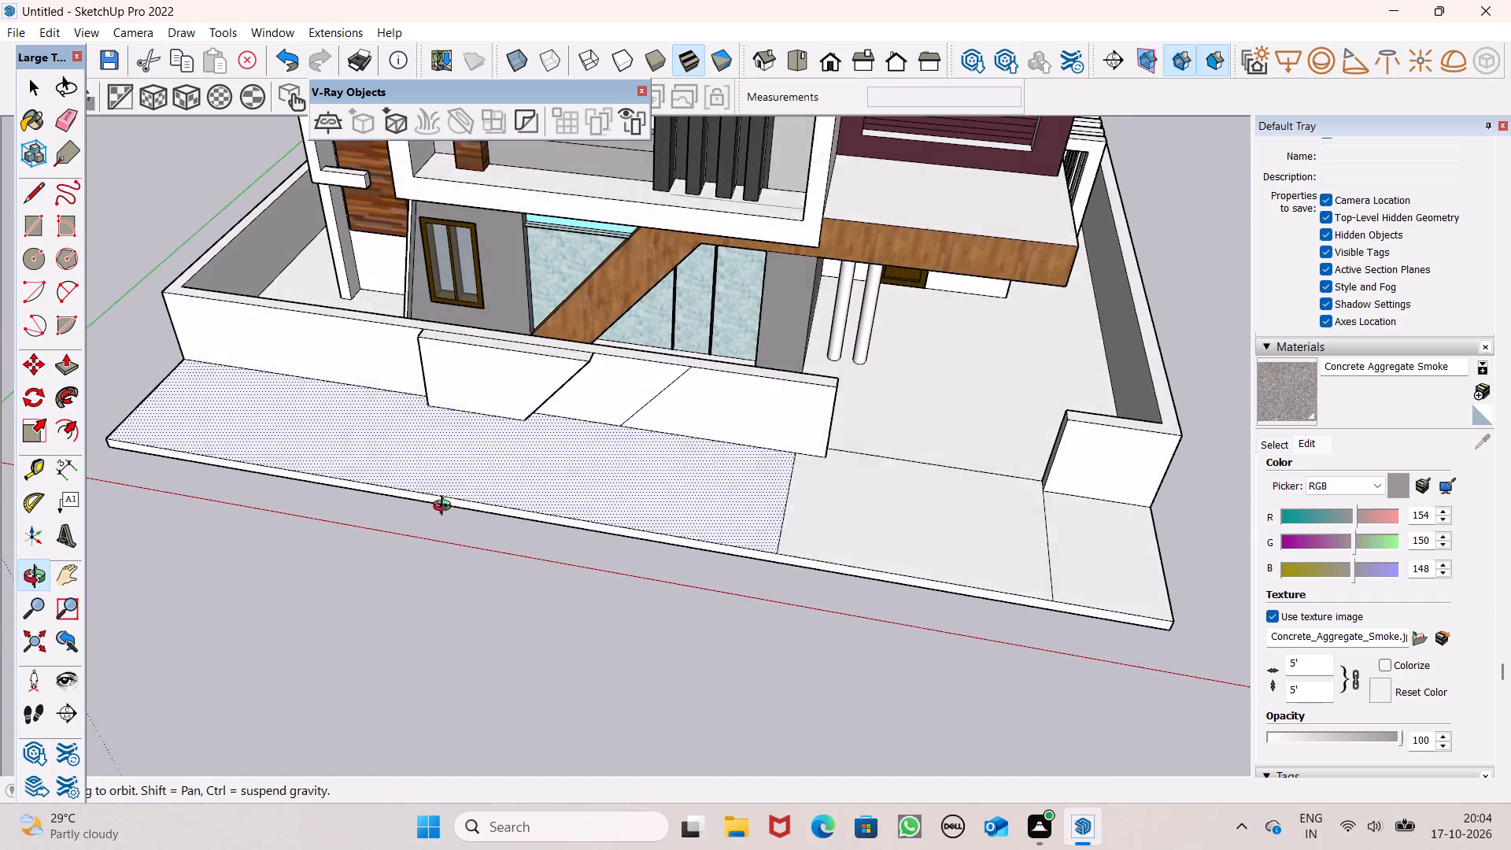
middle_click_drag(445, 508, 448, 504)
scroll(732, 392, "up", 1)
left_click_drag(733, 408, 549, 371)
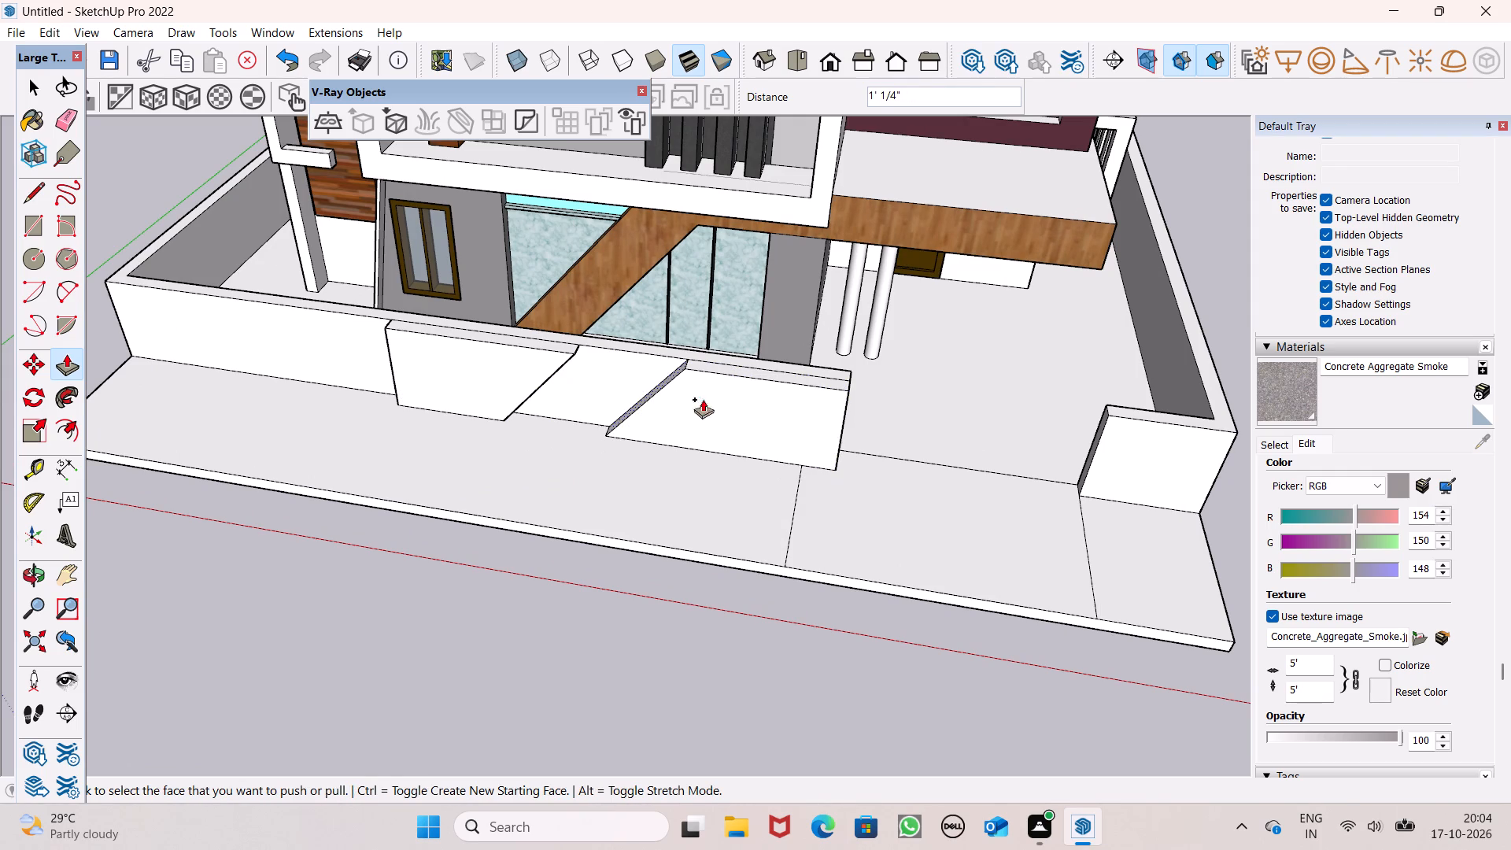
Push both raised panels on the front boundary wall back in by about 4 1/16".
scroll(739, 391, "down", 3)
middle_click_drag(746, 438, 781, 308)
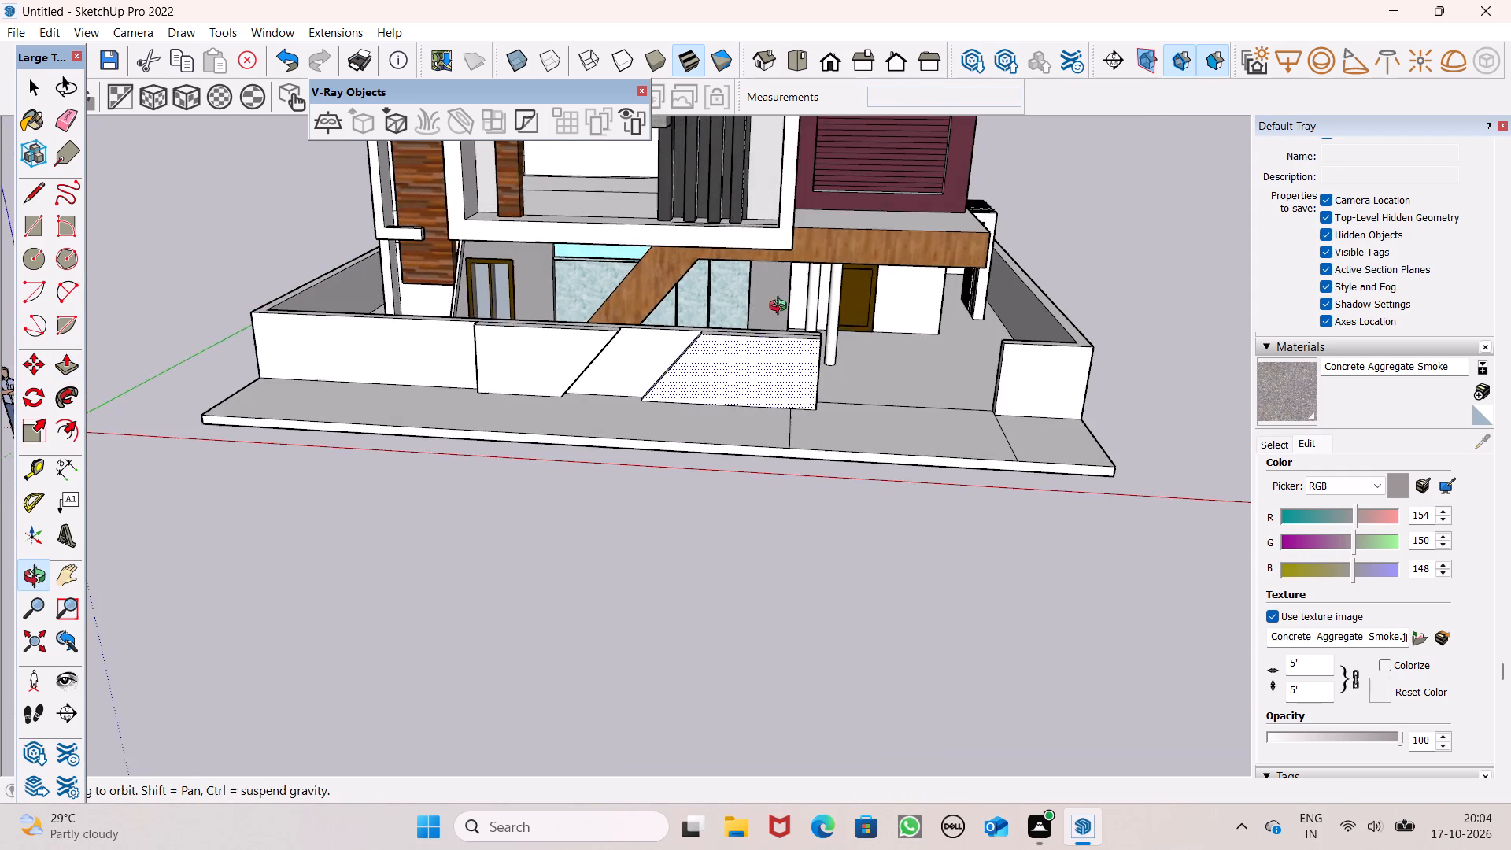
middle_click_drag(781, 308, 896, 316)
middle_click_drag(870, 397, 898, 359)
scroll(661, 367, "up", 5)
middle_click_drag(675, 375, 625, 593)
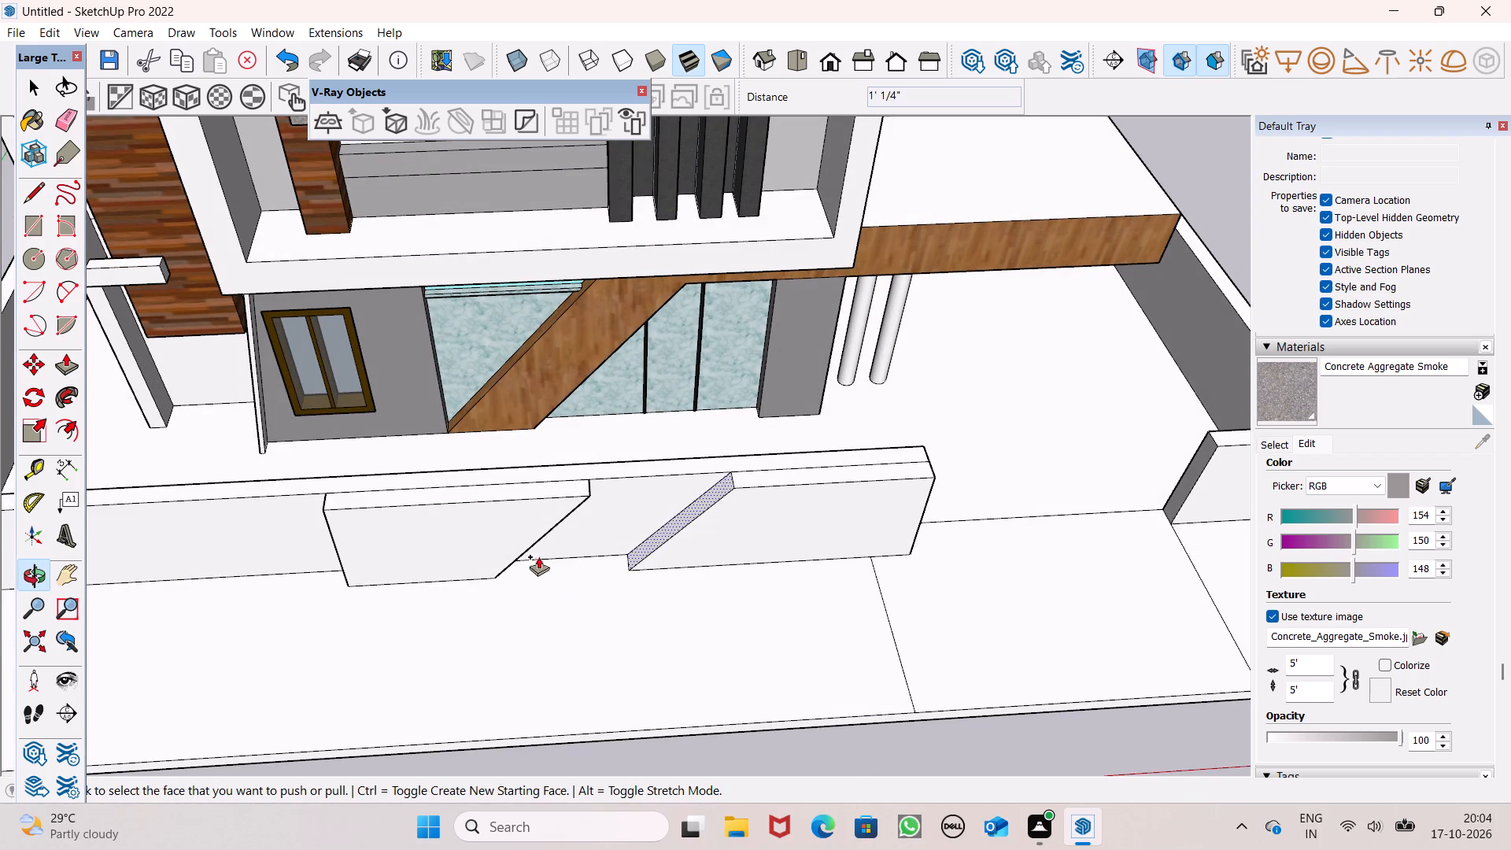
left_click(529, 516)
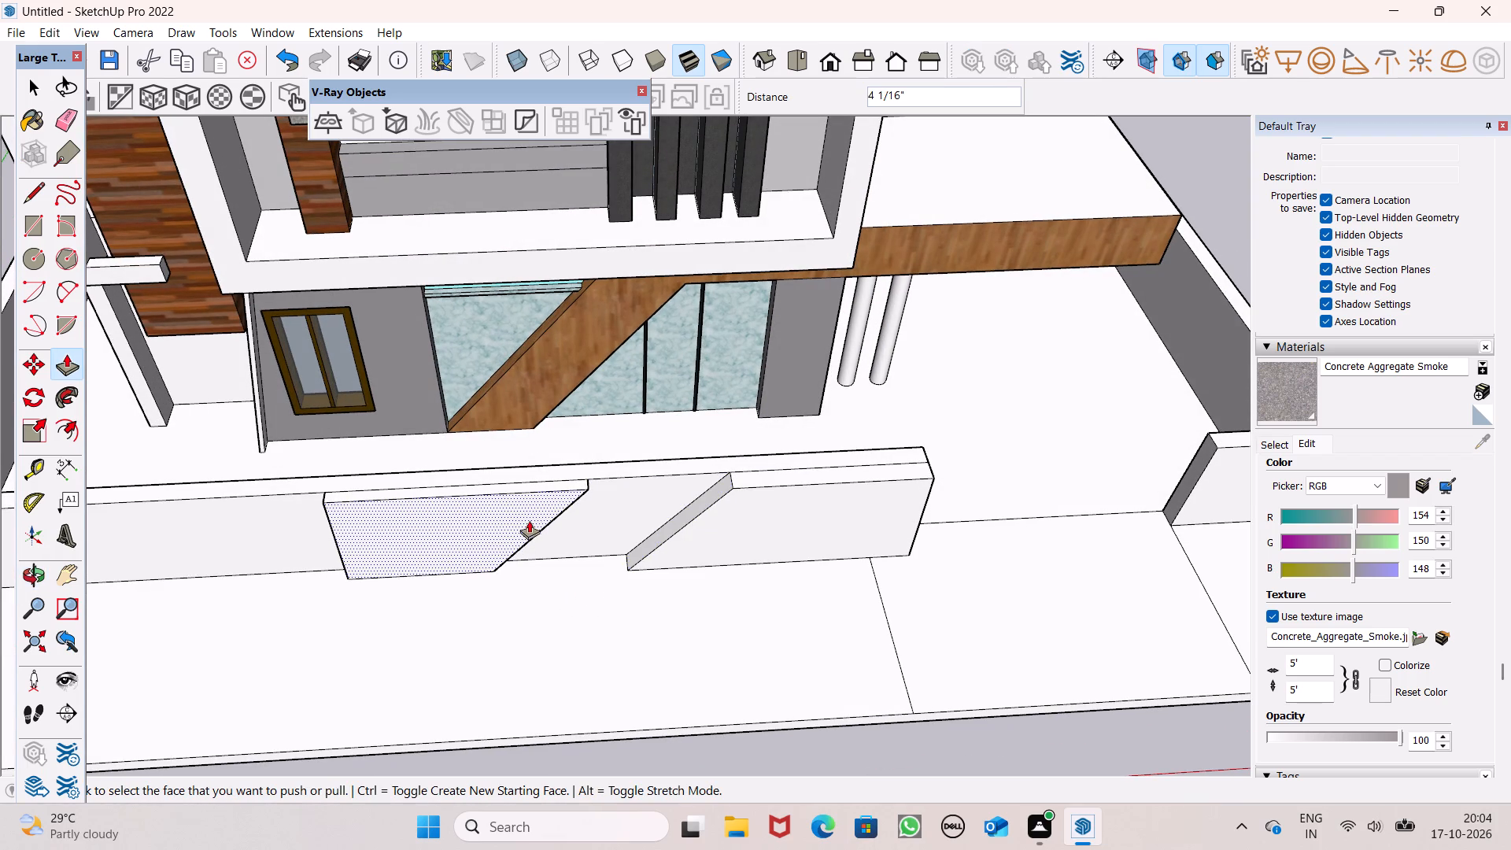
left_click_drag(665, 553, 597, 528)
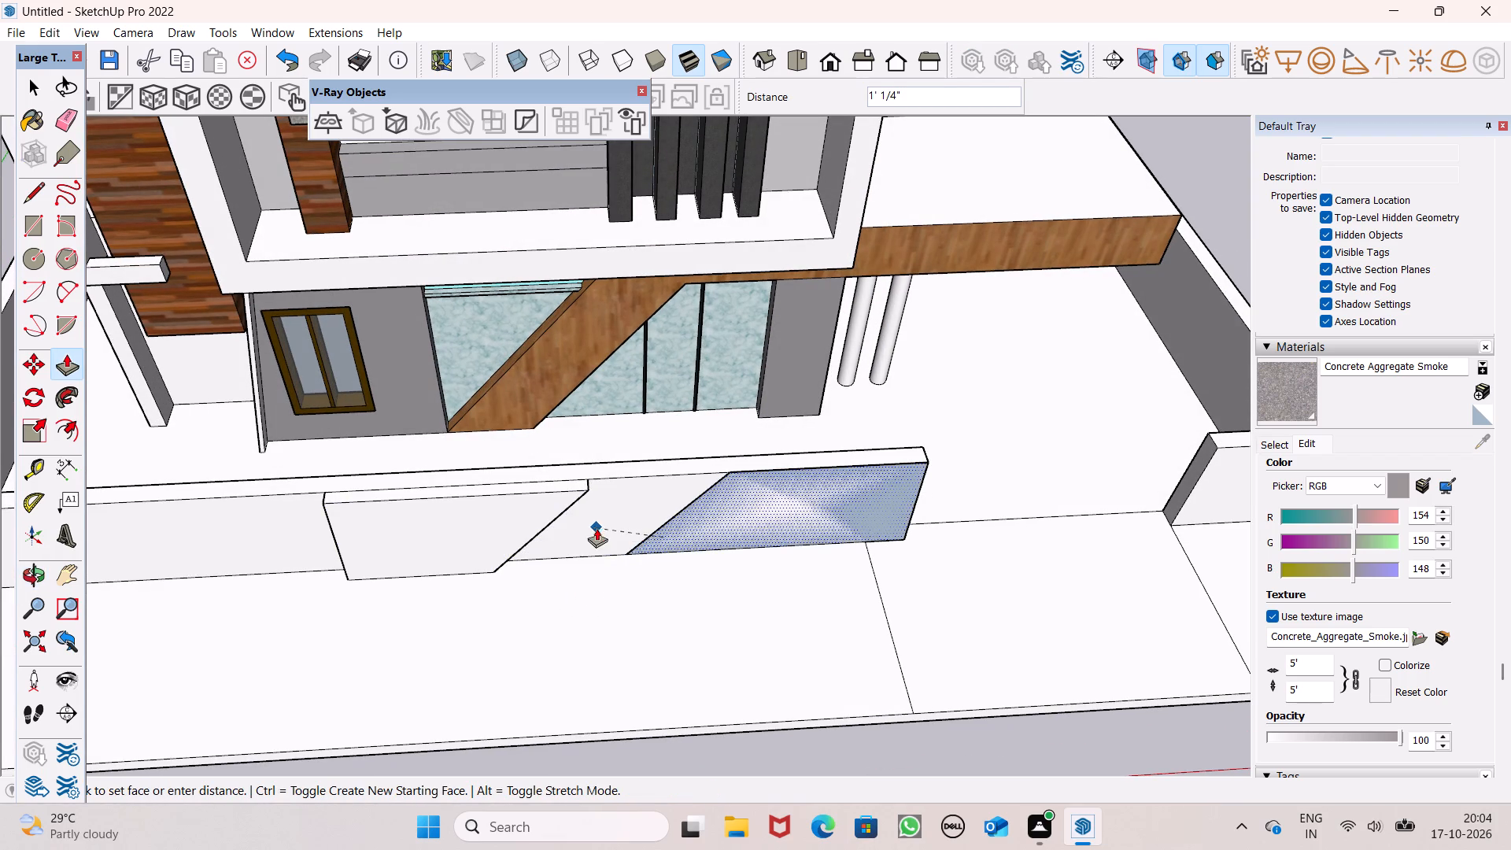
left_click_drag(597, 528, 563, 510)
Draw a vertical 6' line on the front wall's outer face, just beside the raised panel farthest from the gate opening.
scroll(814, 501, "down", 5)
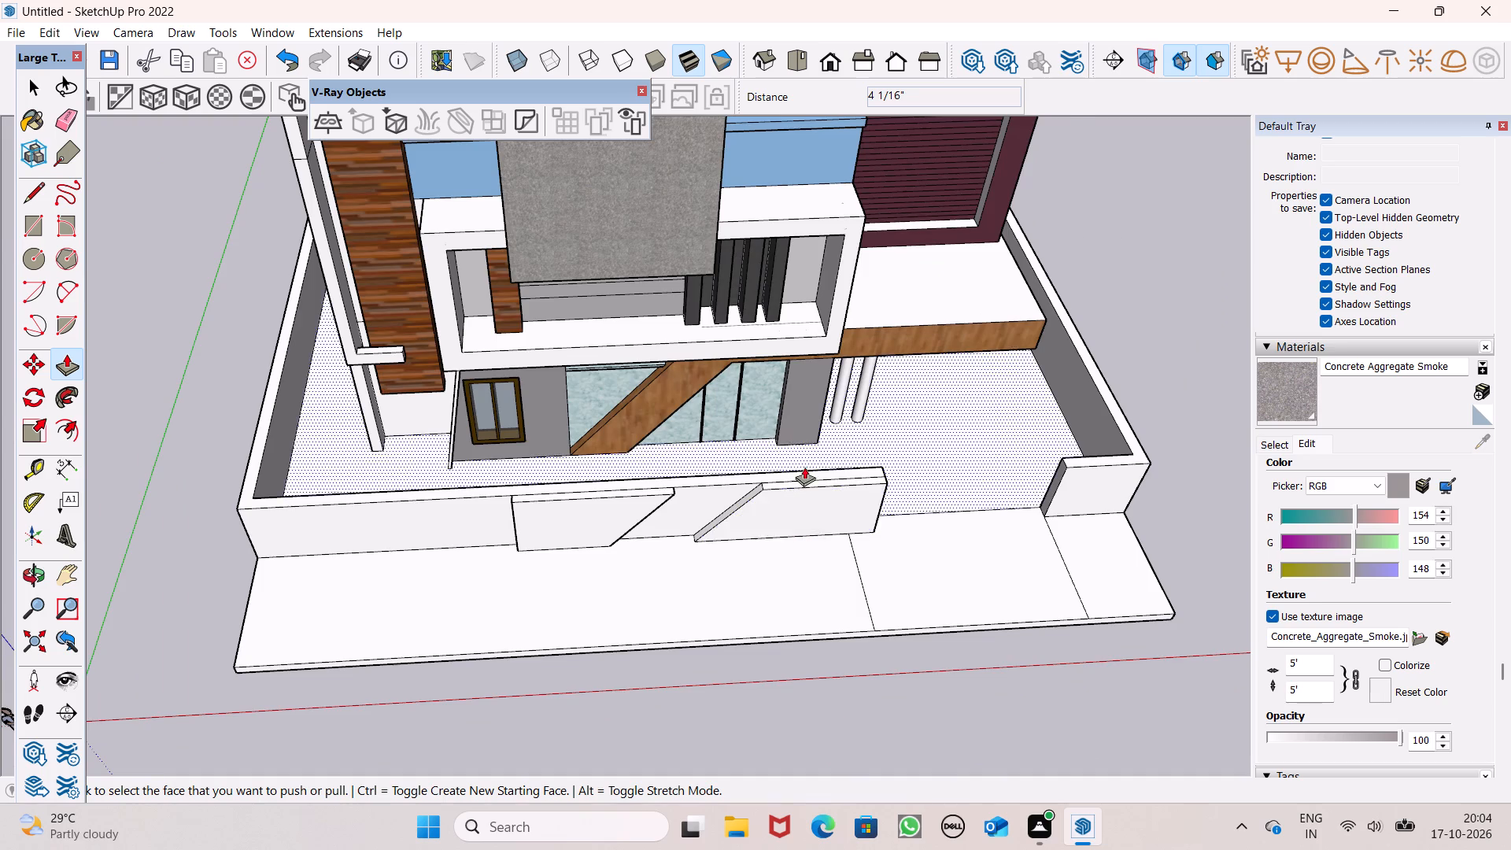
scroll(810, 466, "down", 7)
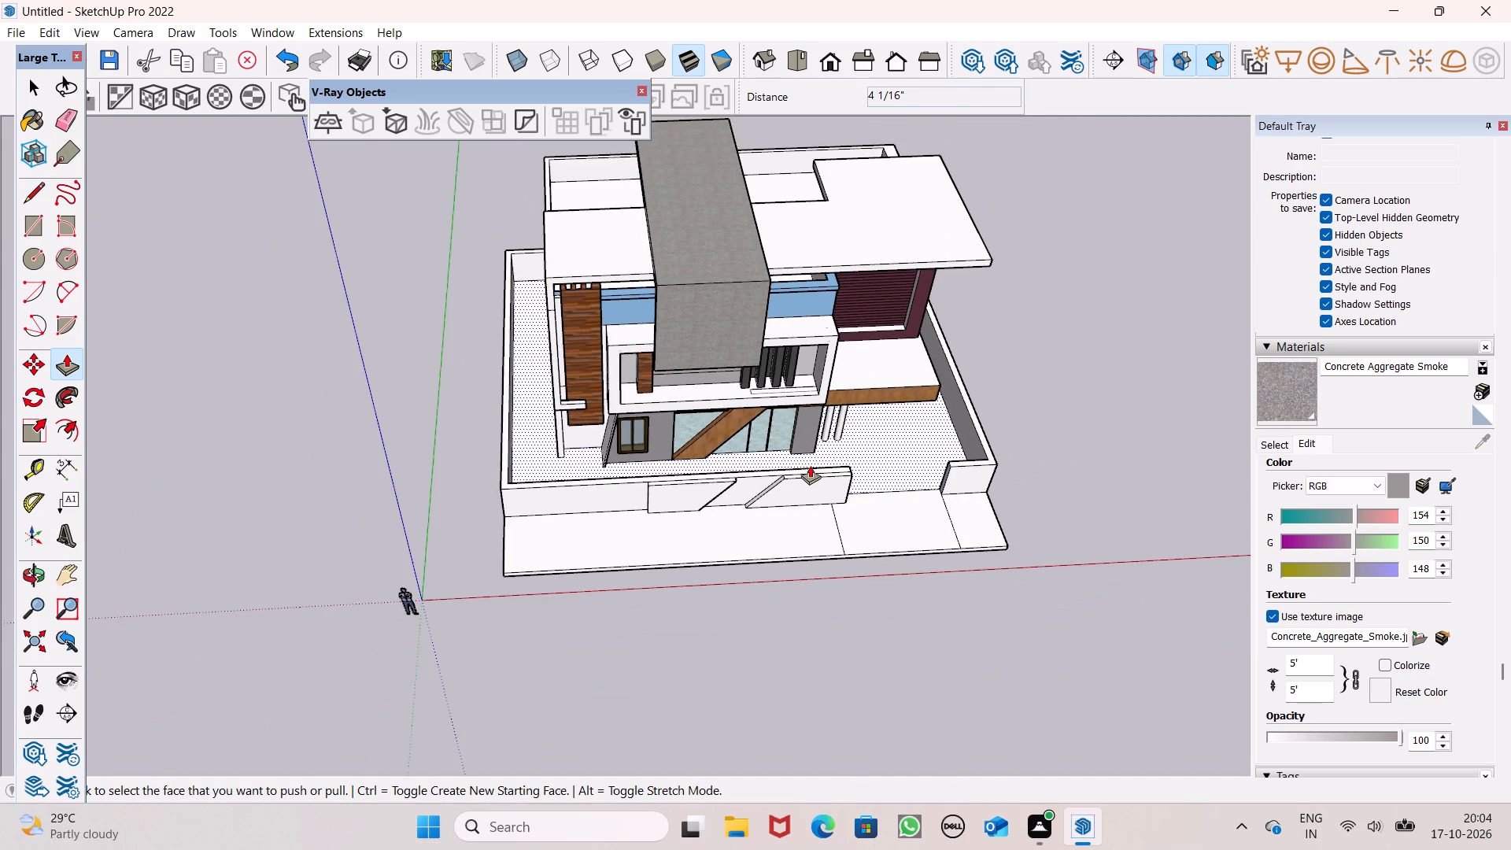
scroll(809, 464, "down", 4)
middle_click_drag(753, 471, 727, 392)
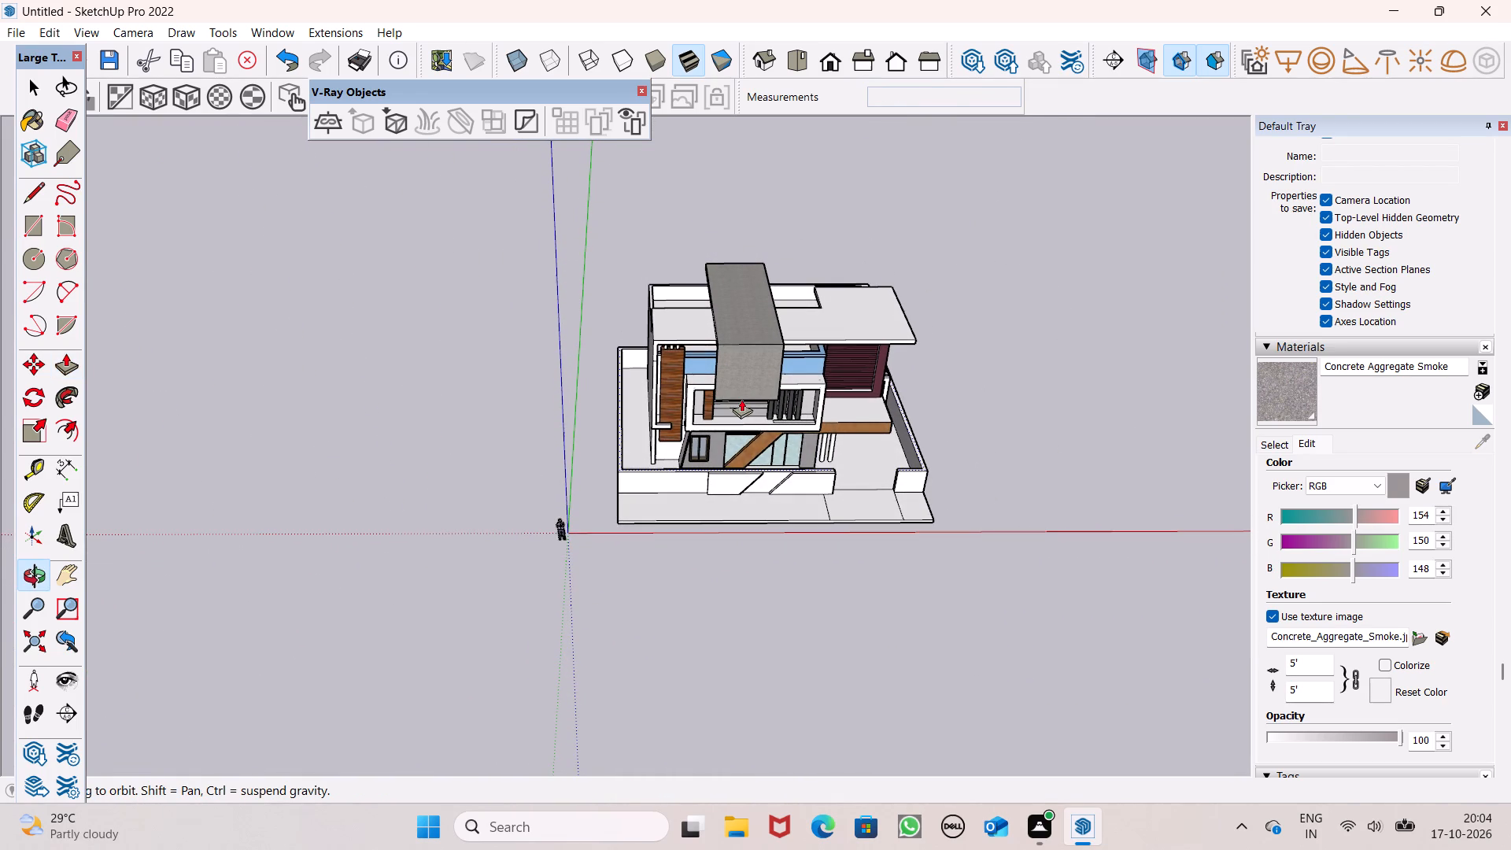
scroll(699, 505, "up", 8)
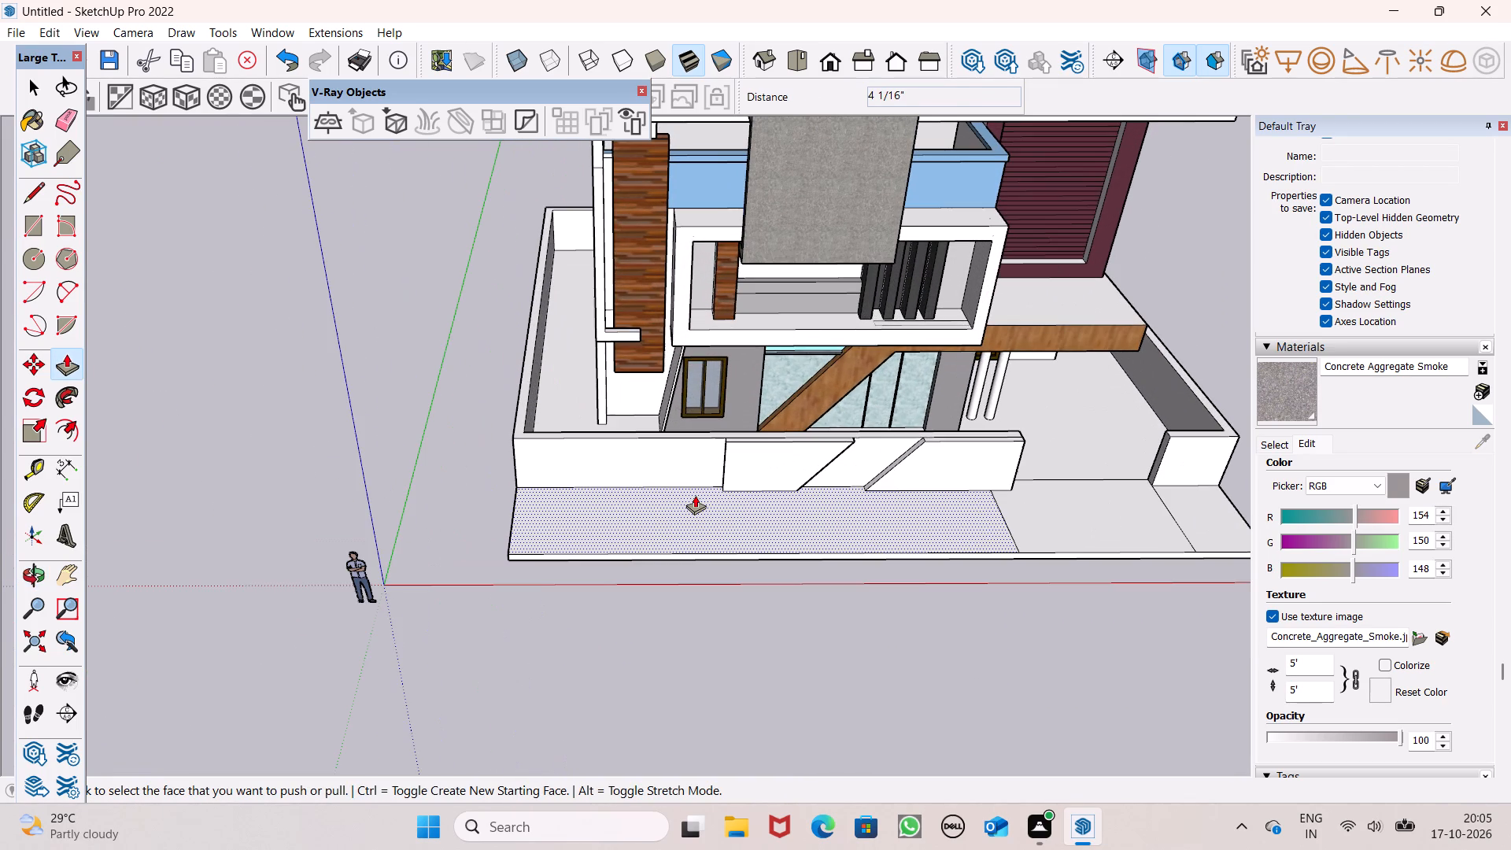
scroll(709, 461, "up", 6)
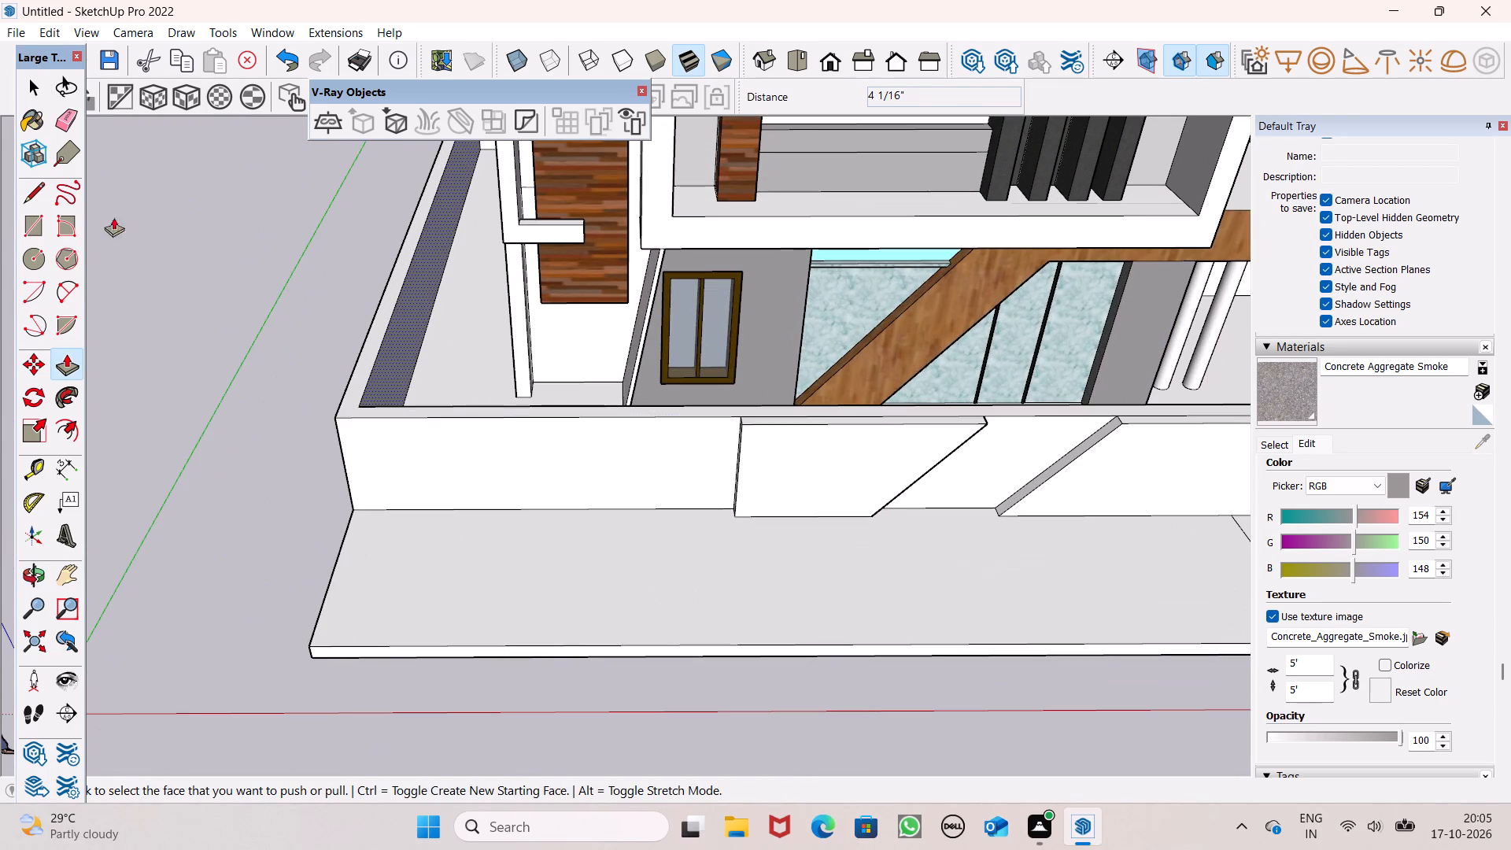
left_click(40, 187)
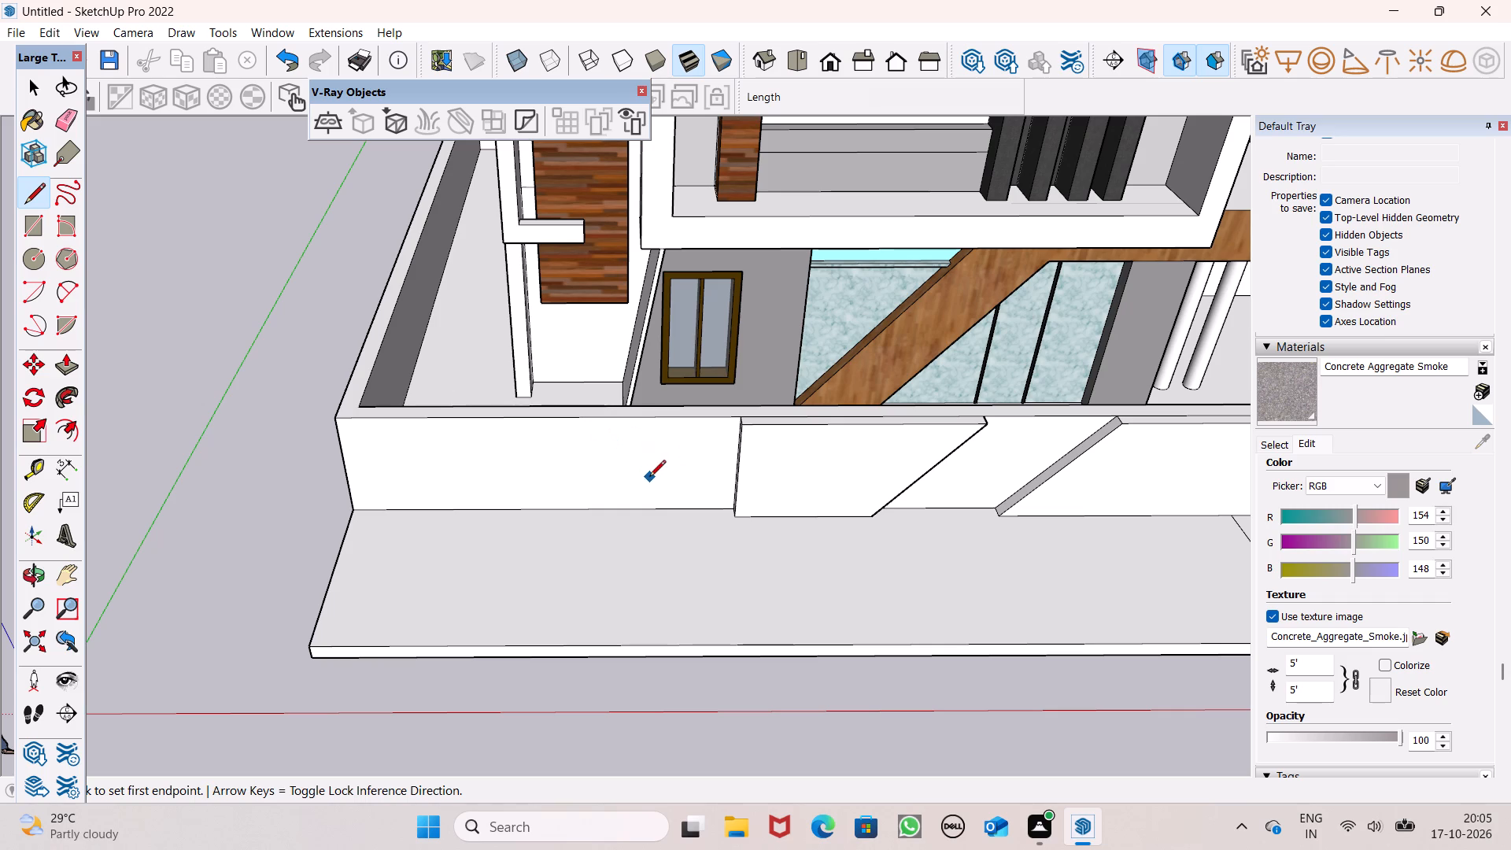
middle_click_drag(709, 461, 712, 445)
scroll(720, 429, "up", 4)
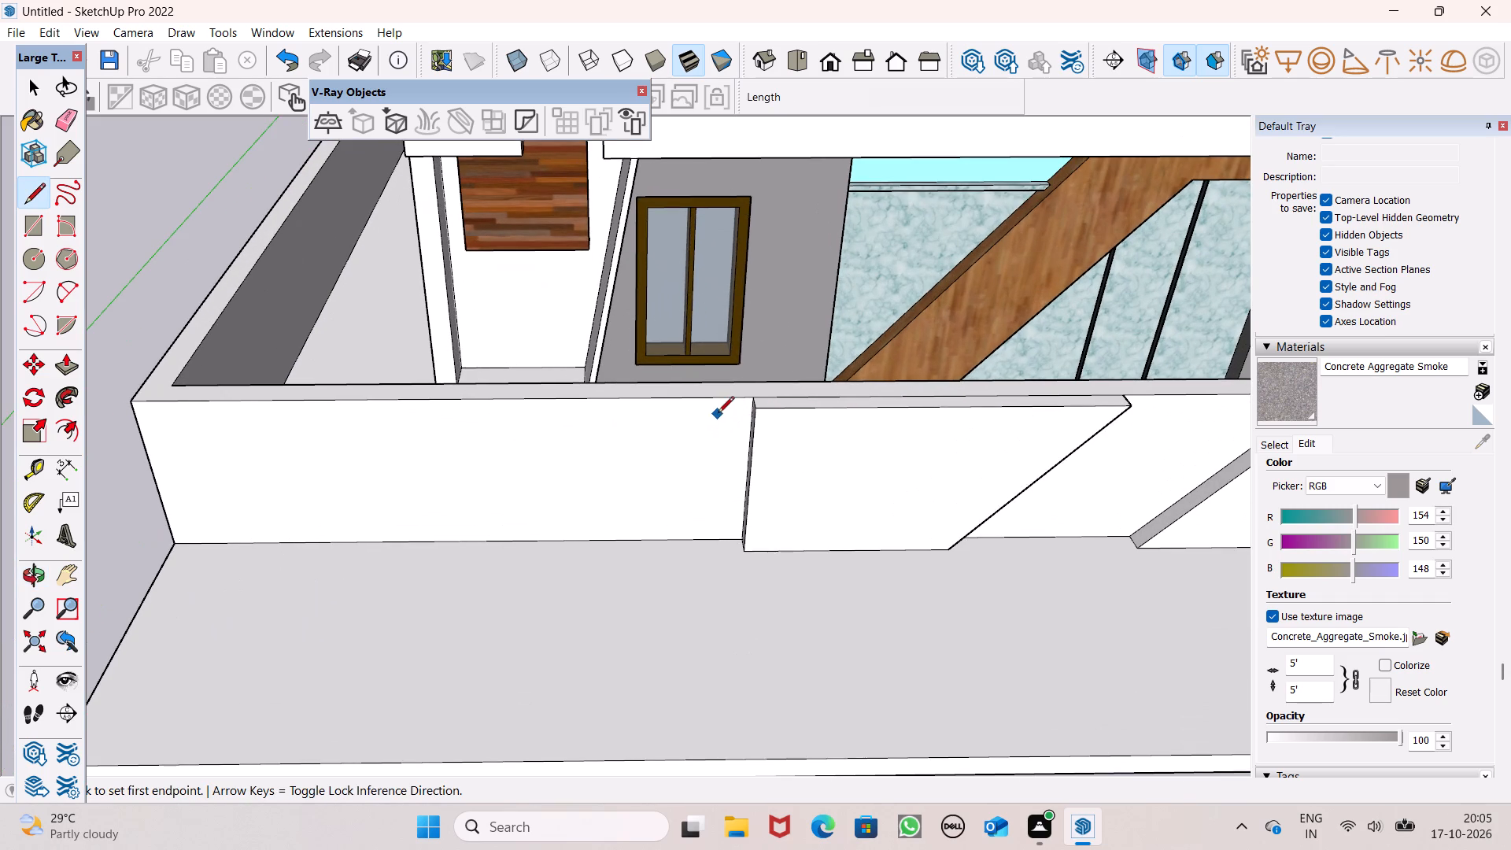
left_click(718, 401)
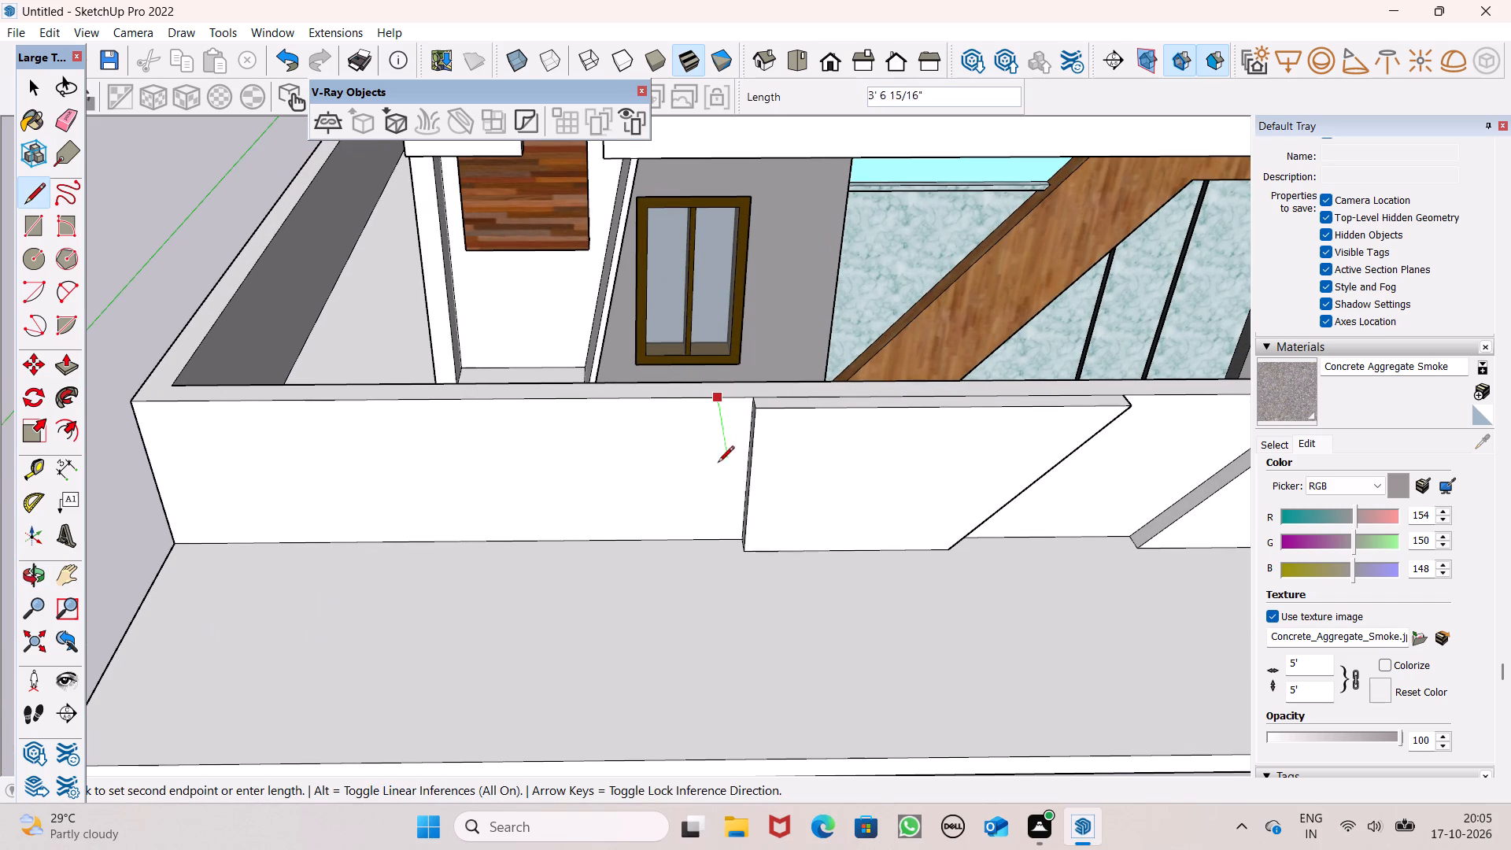
left_click(711, 538)
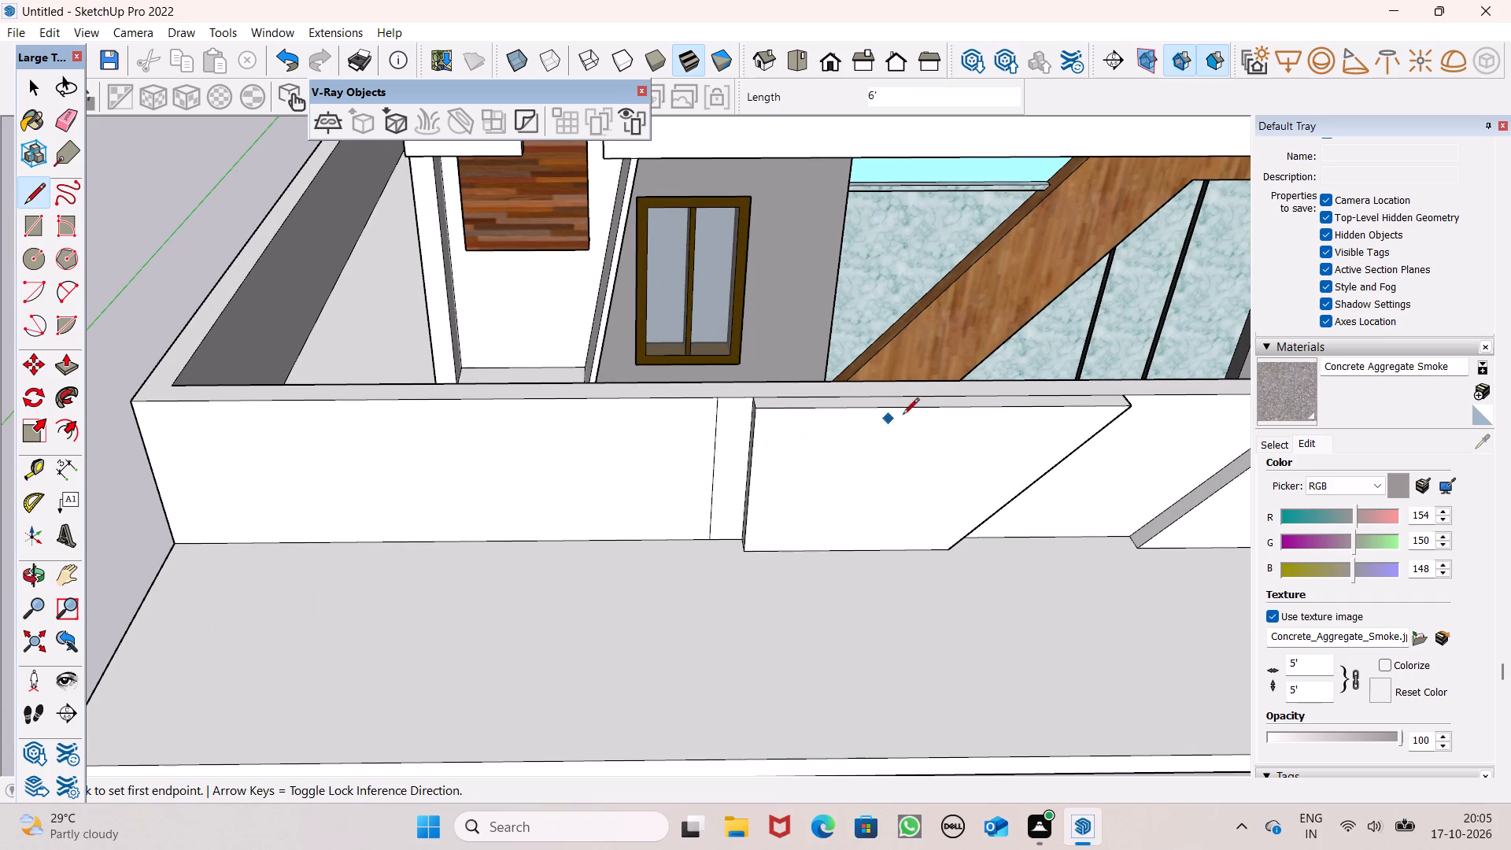
Draw another vertical 6' line on the front wall's outer face, in line with the slim white column beside the wood-clad strip.
scroll(927, 416, "down", 6)
middle_click_drag(786, 475, 751, 476)
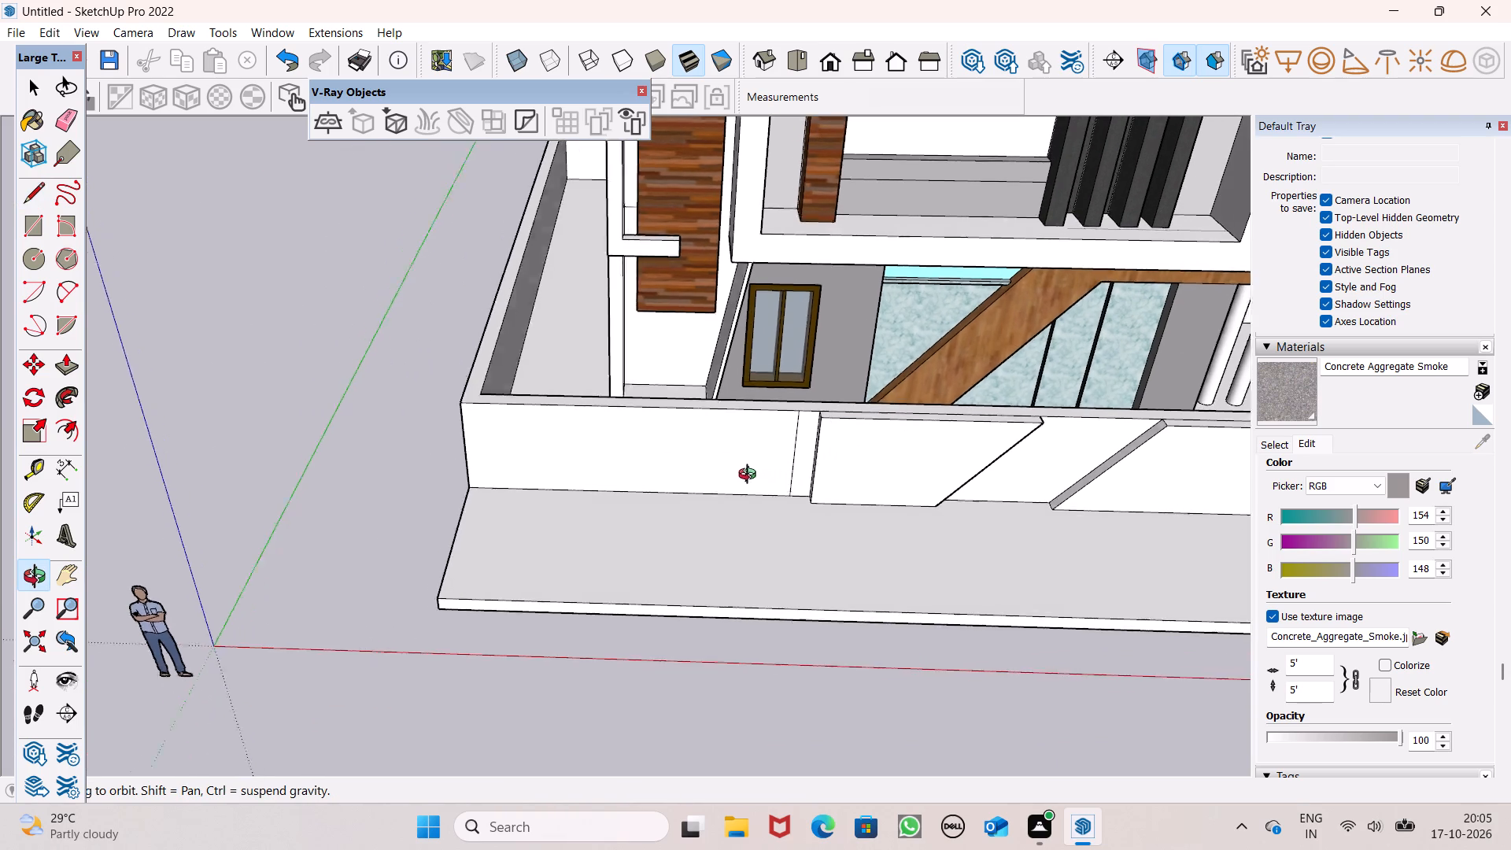
middle_click_drag(751, 476, 753, 443)
scroll(697, 419, "up", 1)
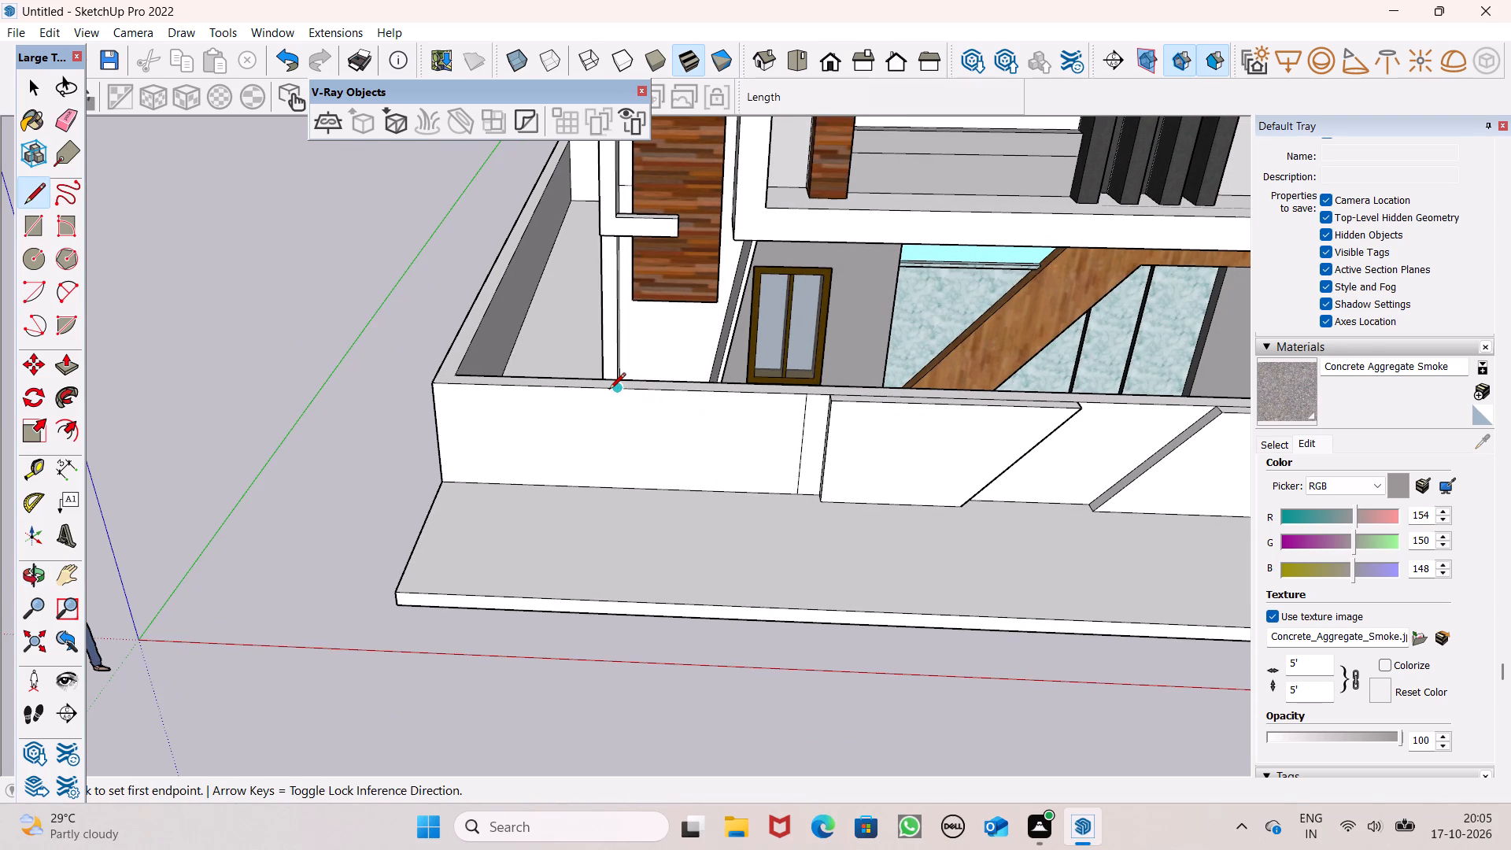
left_click(609, 390)
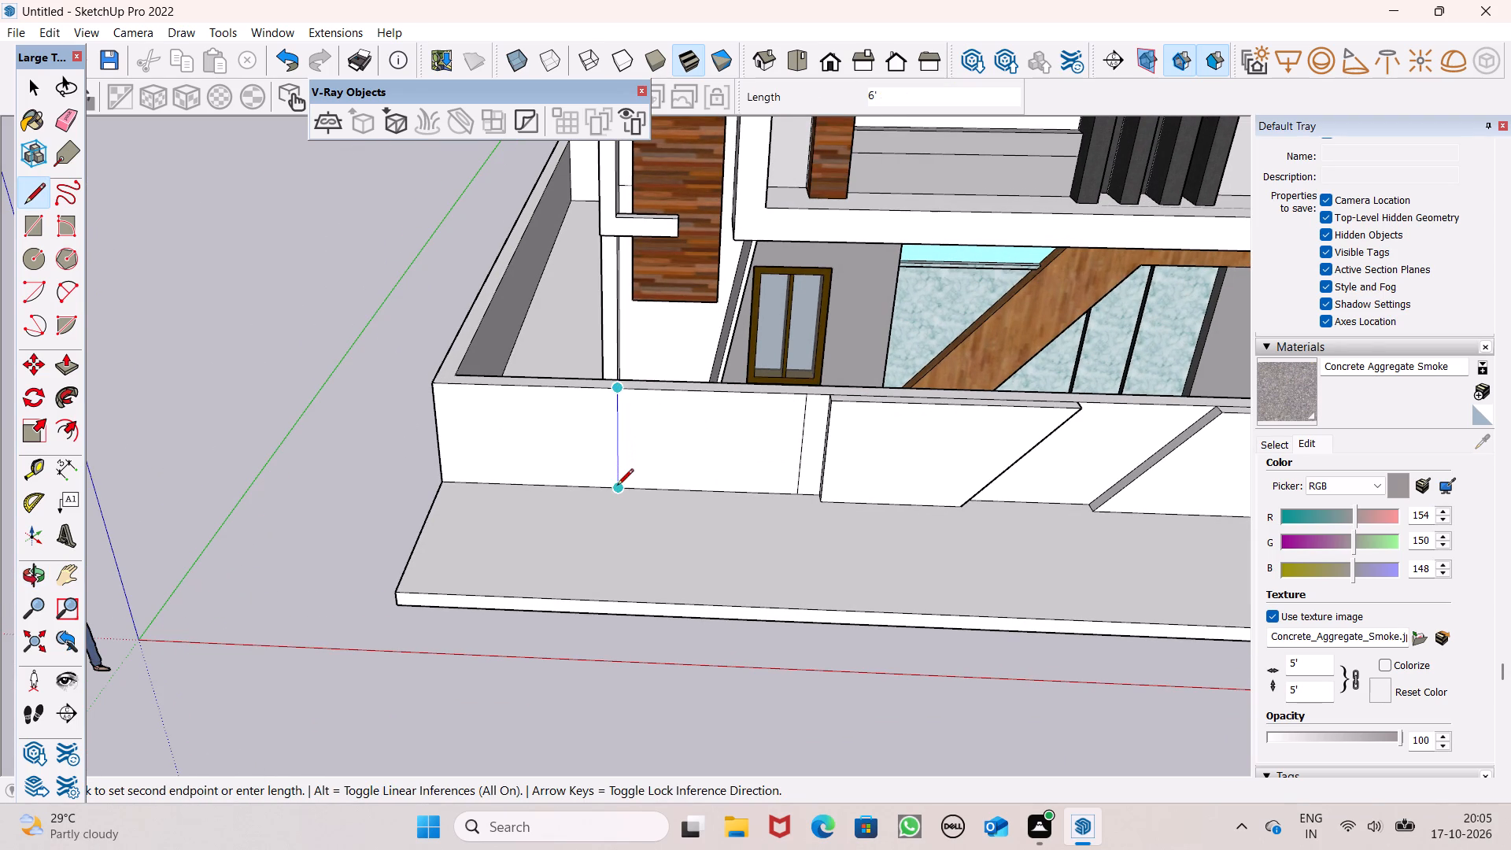
left_click(617, 486)
scroll(612, 419, "down", 3)
middle_click_drag(656, 495, 640, 415)
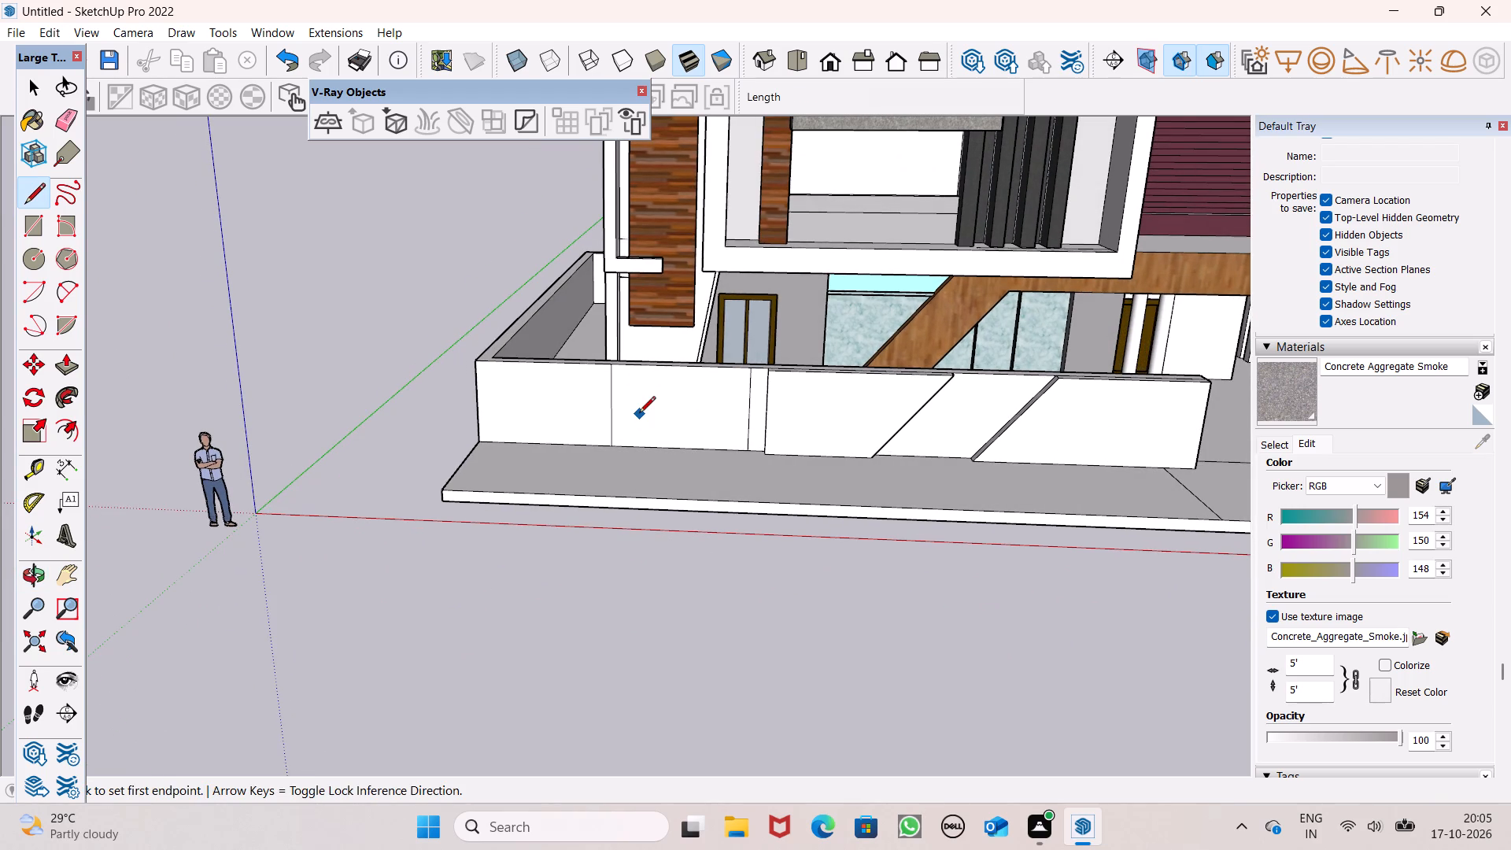
scroll(639, 414, "down", 1)
middle_click_drag(674, 459, 677, 449)
scroll(677, 449, "up", 1)
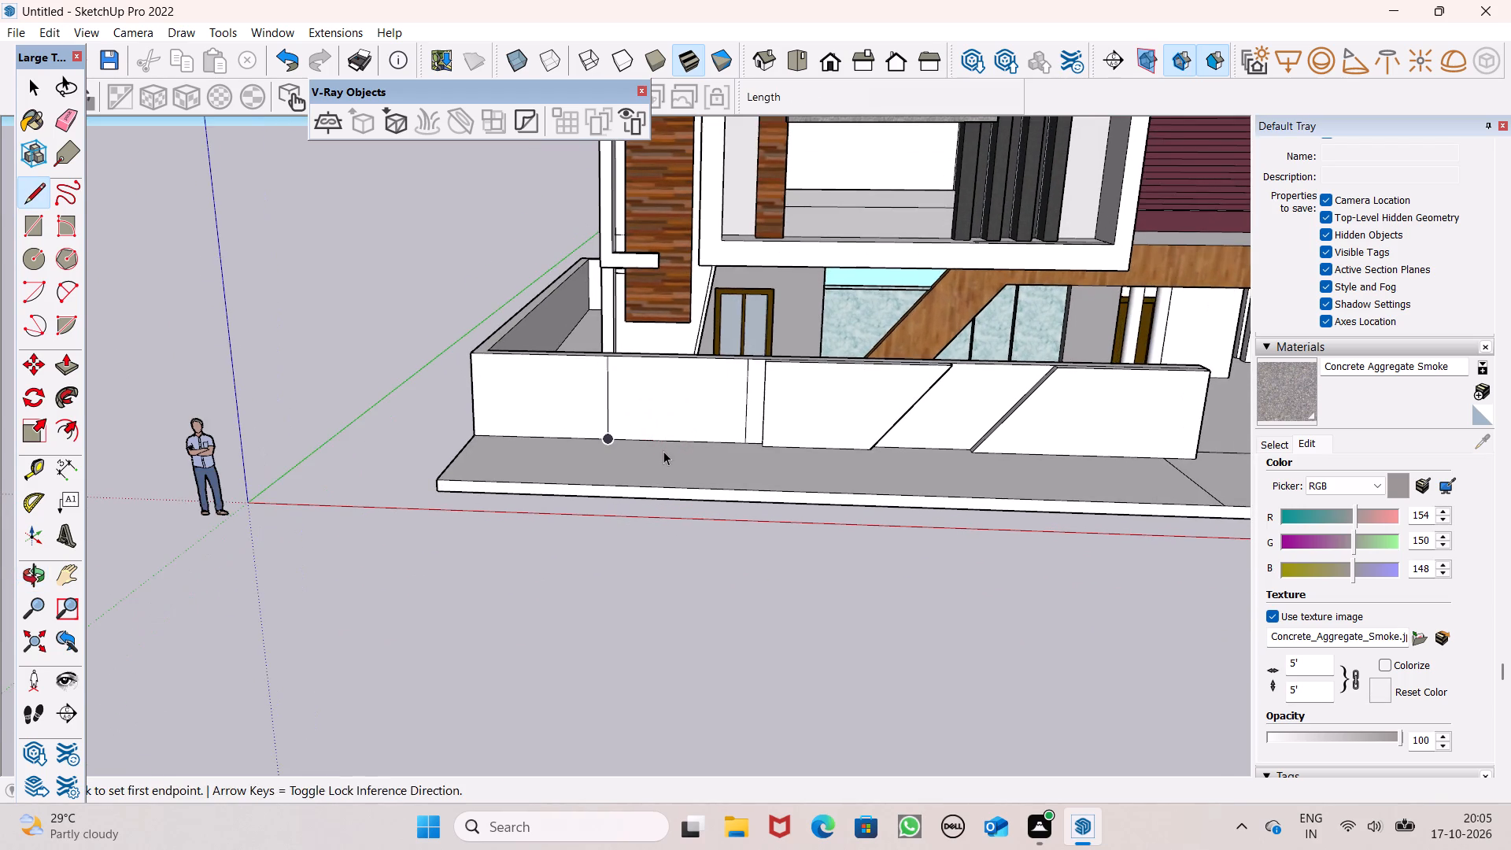
Examine the whole house and its boundary walls from the front and from the gate-side flank.
key("space")
scroll(663, 452, "down", 10)
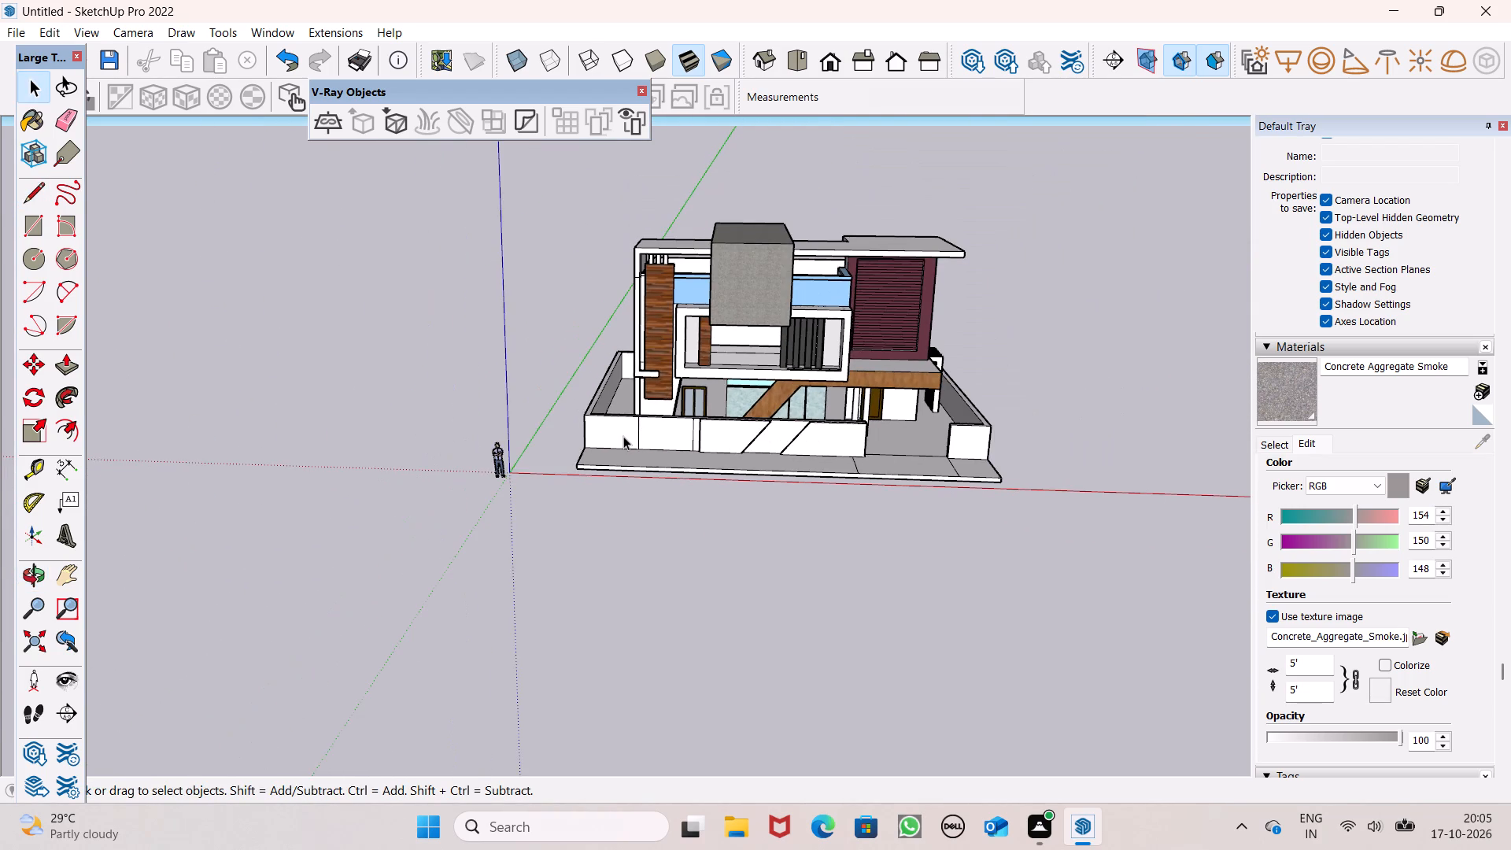
scroll(622, 436, "down", 4)
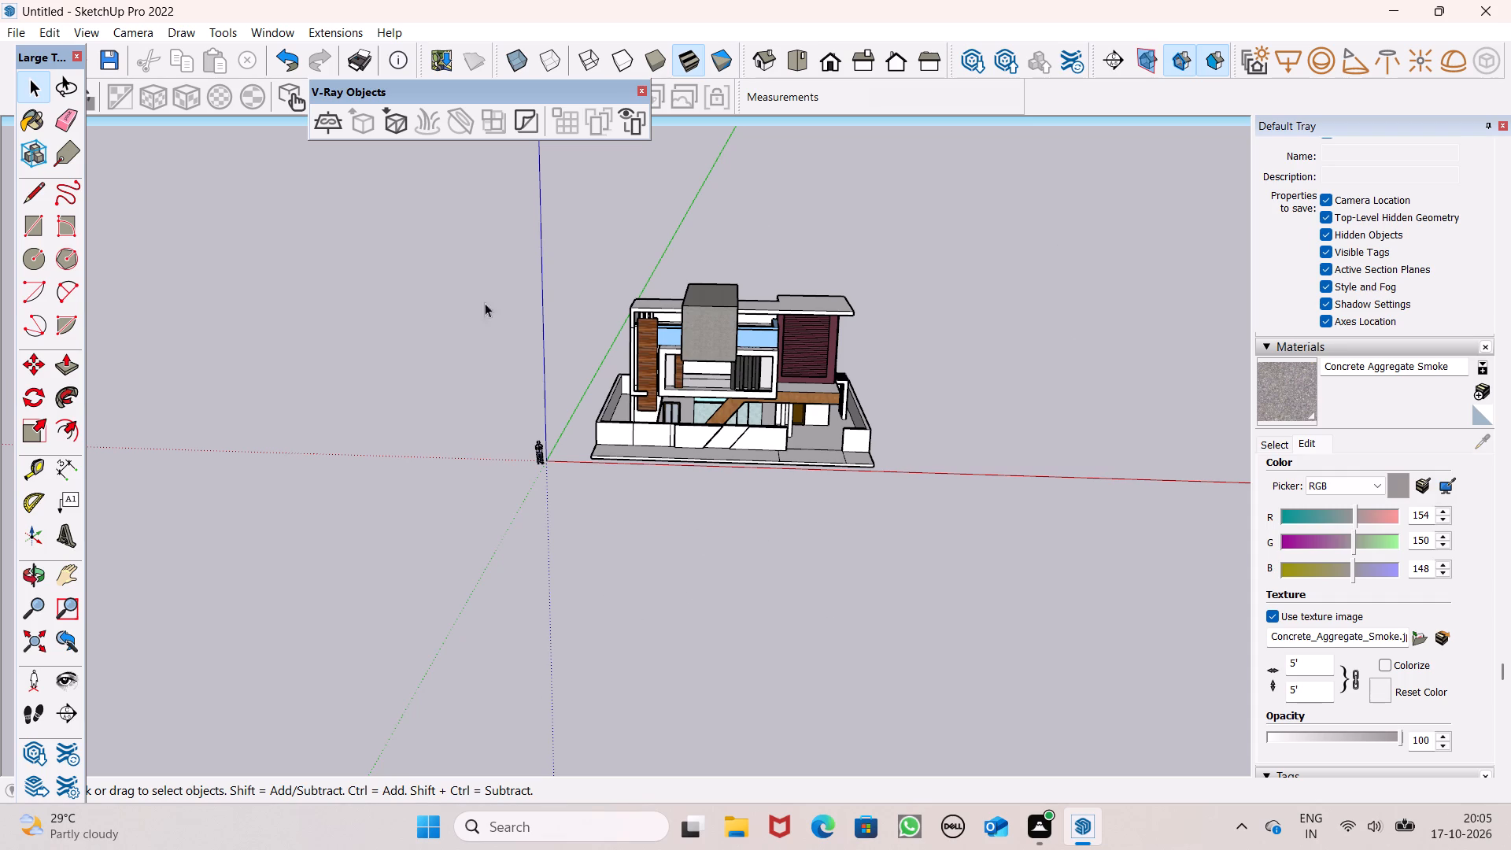
scroll(657, 296, "down", 4)
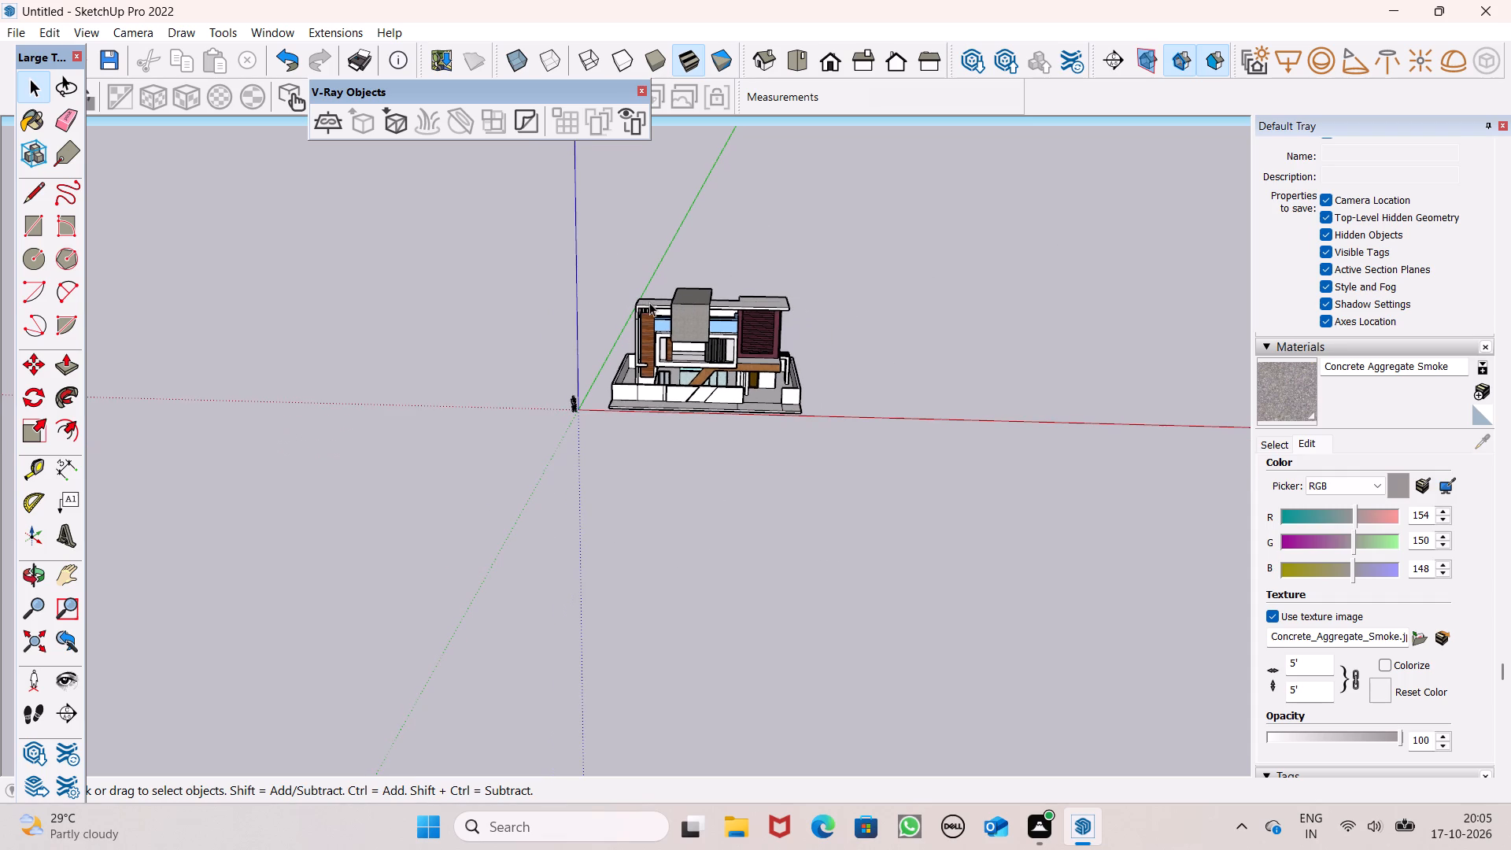
scroll(726, 308, "down", 2)
middle_click_drag(907, 367, 795, 359)
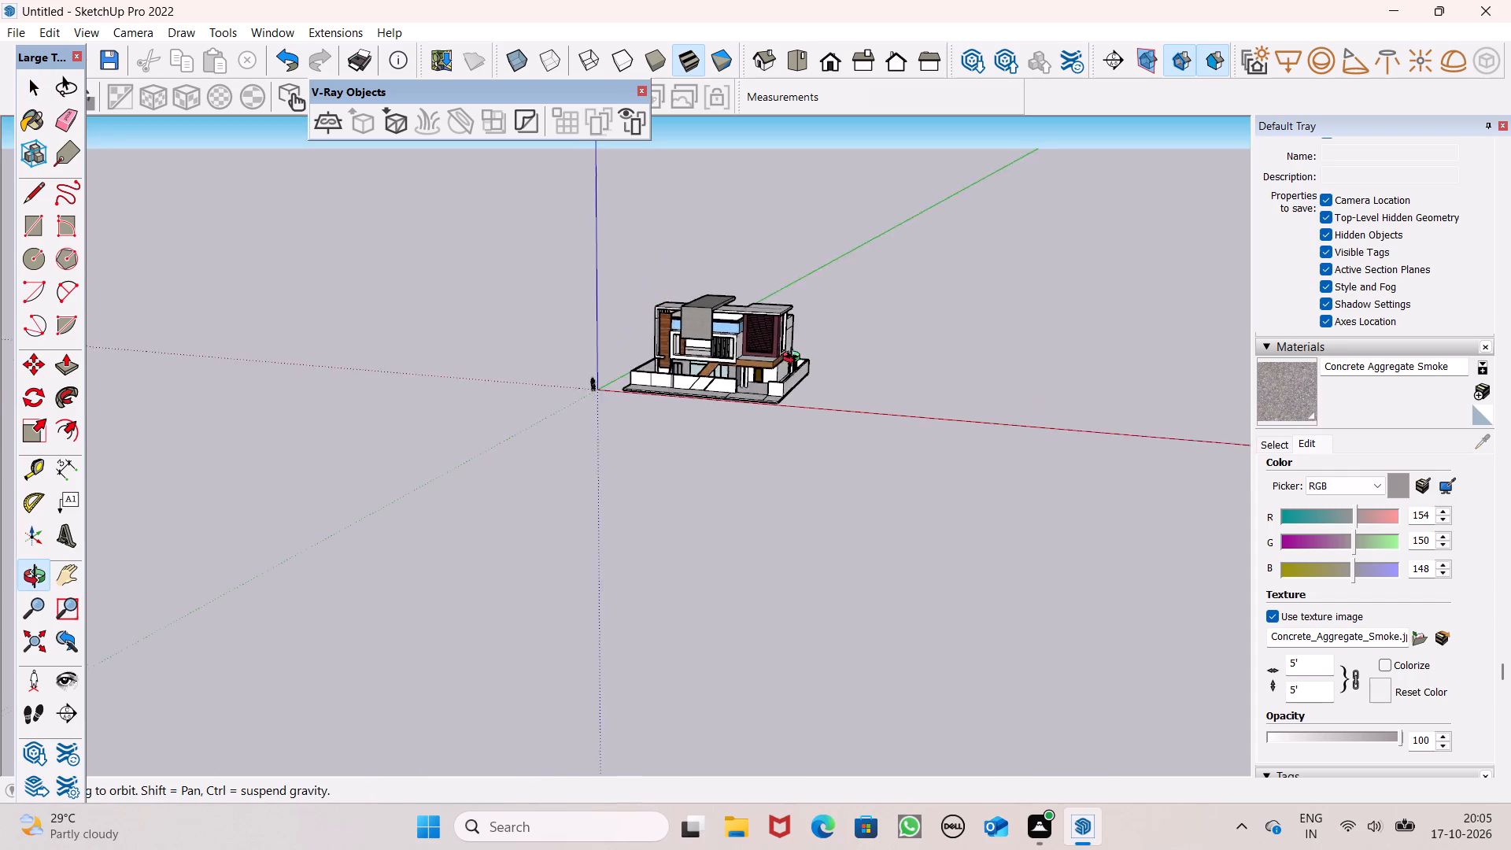
middle_click_drag(795, 359, 407, 275)
scroll(667, 358, "up", 6)
middle_click_drag(667, 357, 686, 342)
scroll(763, 378, "up", 8)
middle_click_drag(750, 412, 765, 433)
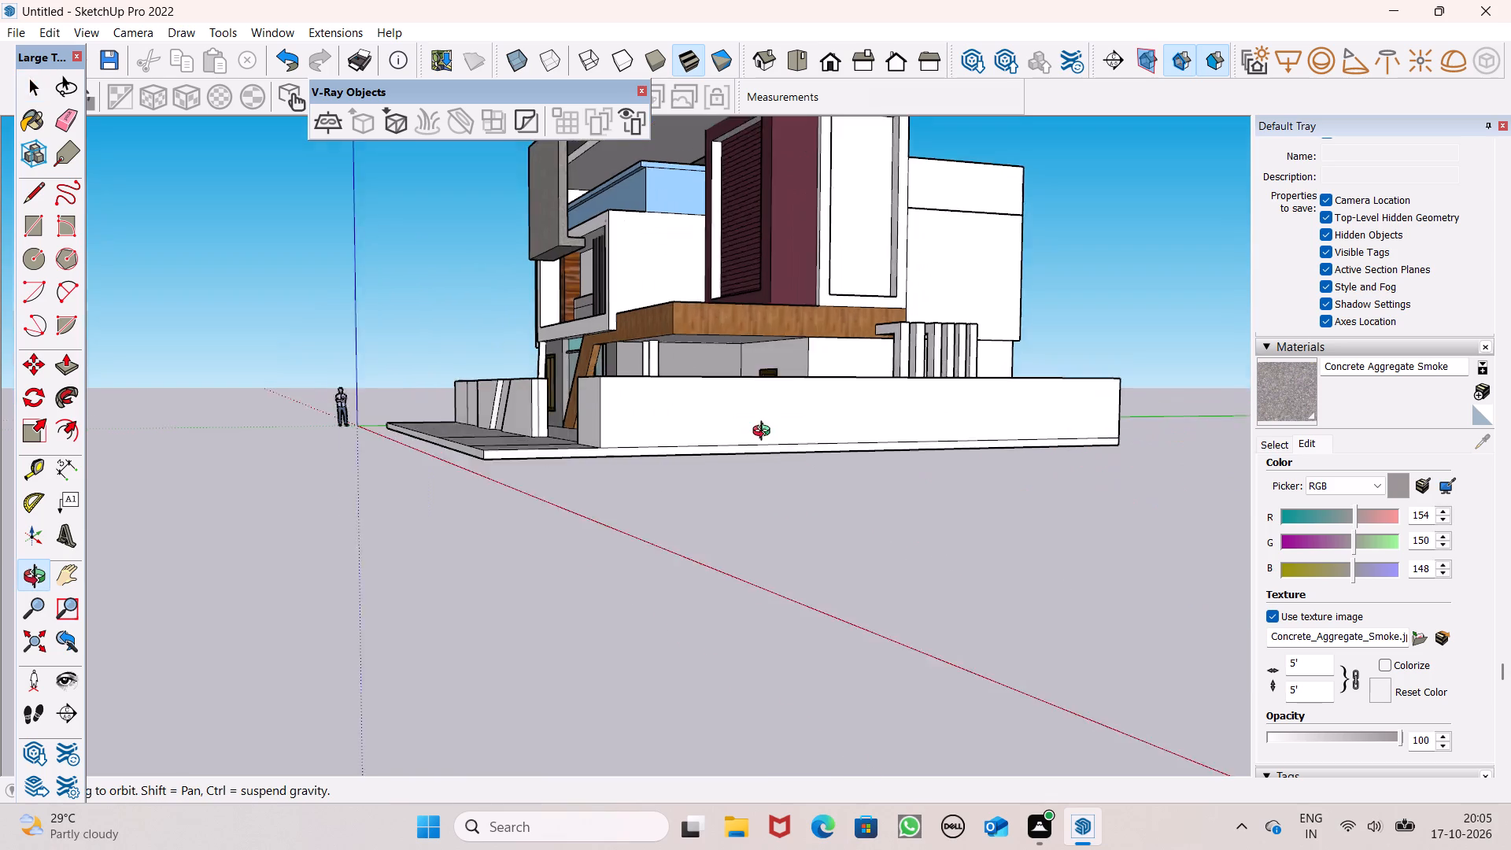
middle_click_drag(765, 433, 753, 575)
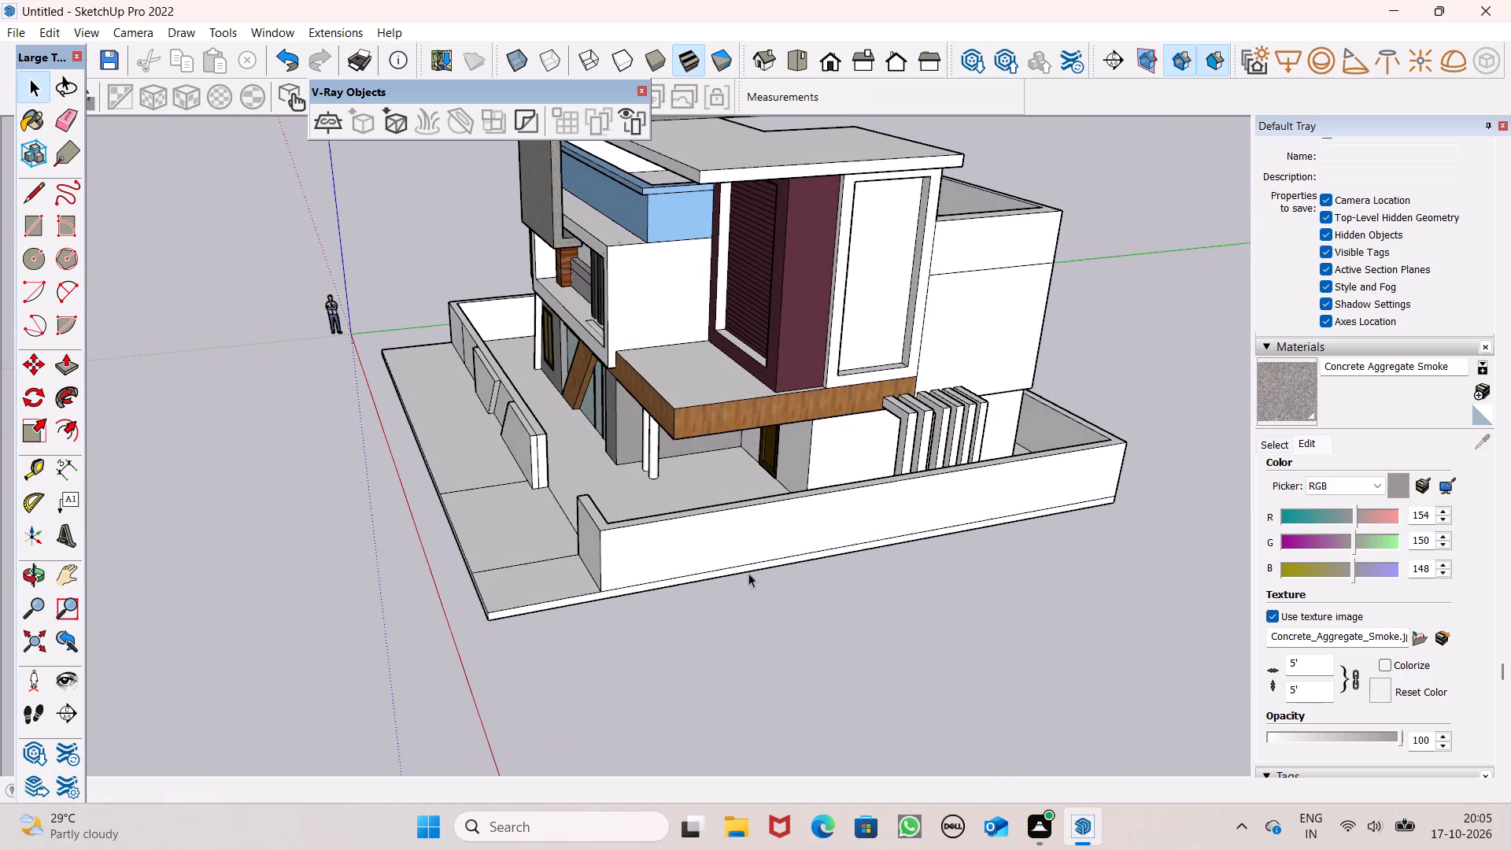
scroll(266, 175, "up", 3)
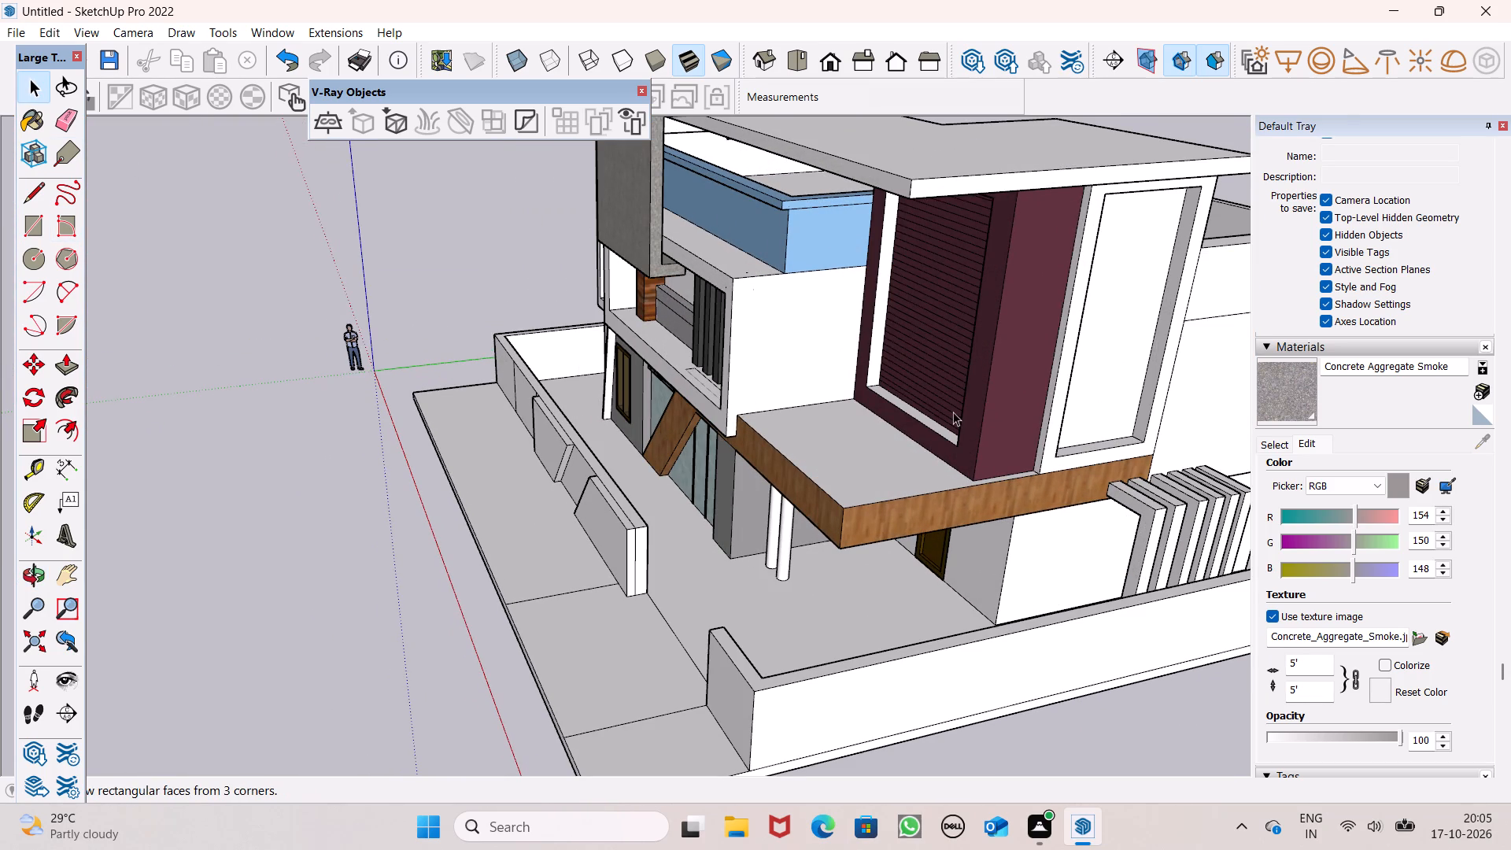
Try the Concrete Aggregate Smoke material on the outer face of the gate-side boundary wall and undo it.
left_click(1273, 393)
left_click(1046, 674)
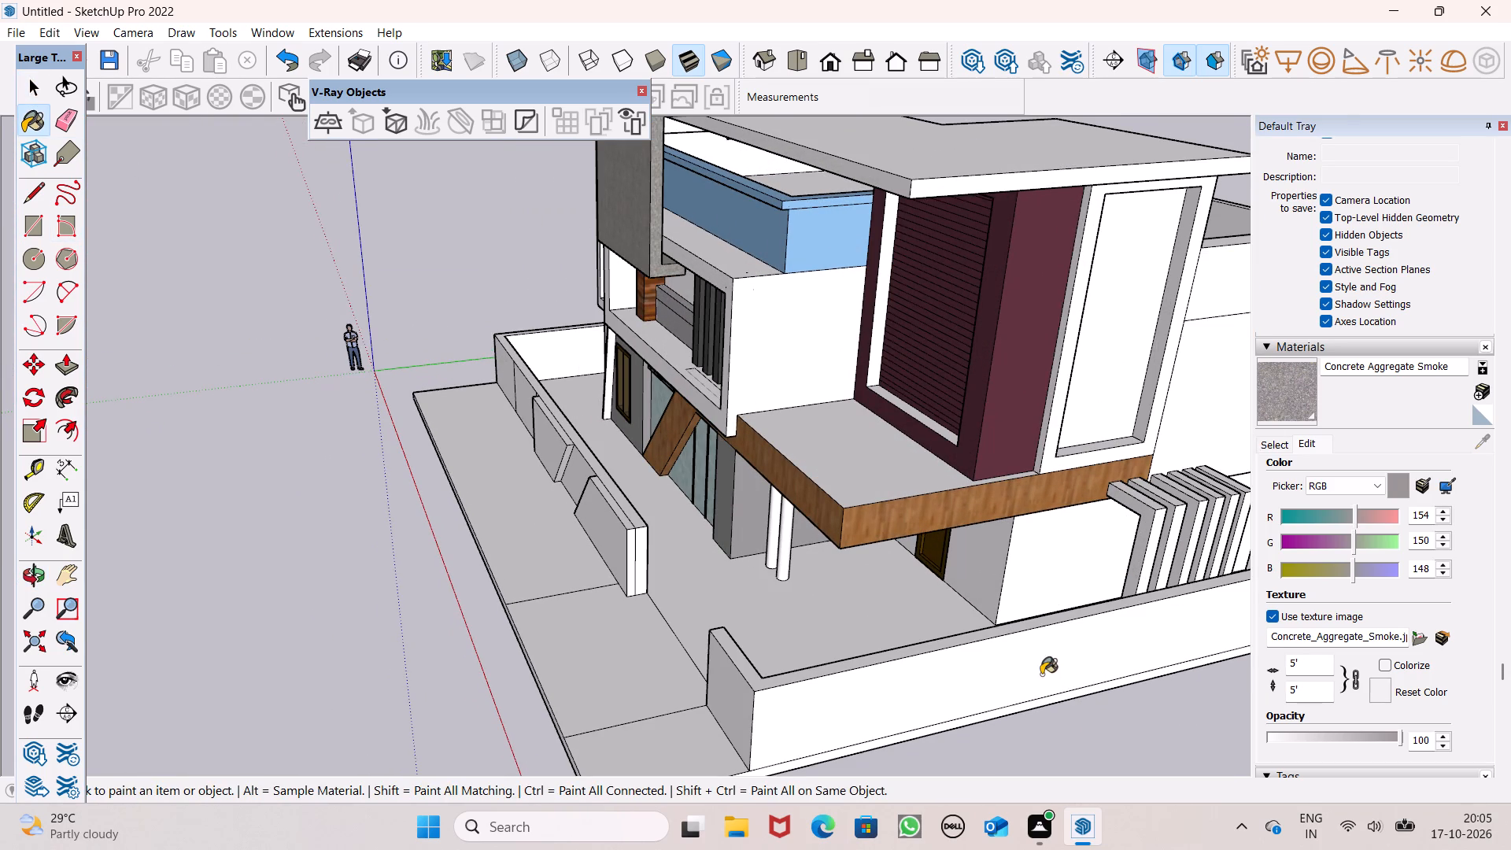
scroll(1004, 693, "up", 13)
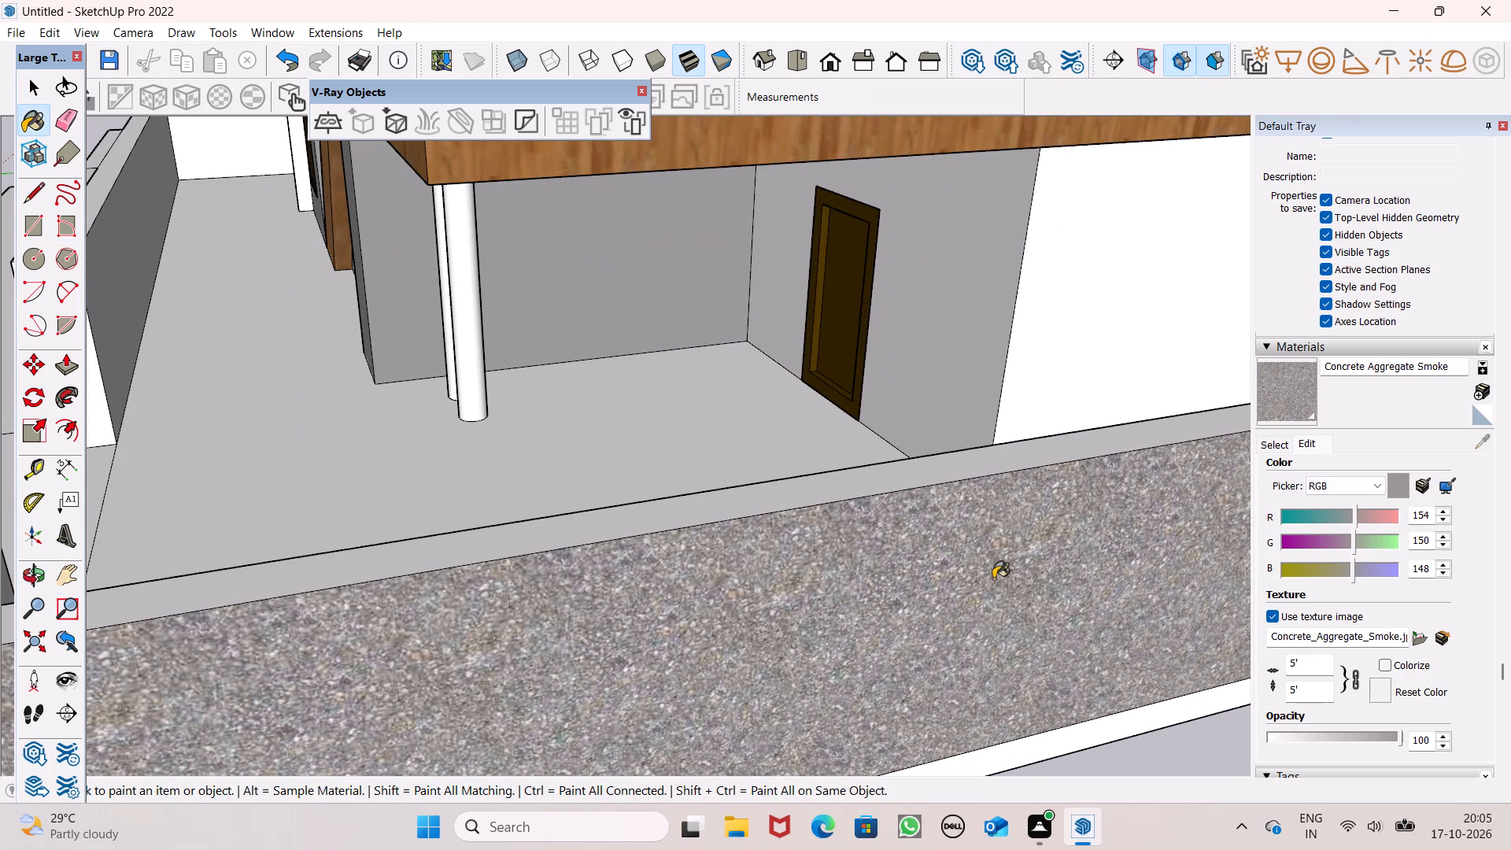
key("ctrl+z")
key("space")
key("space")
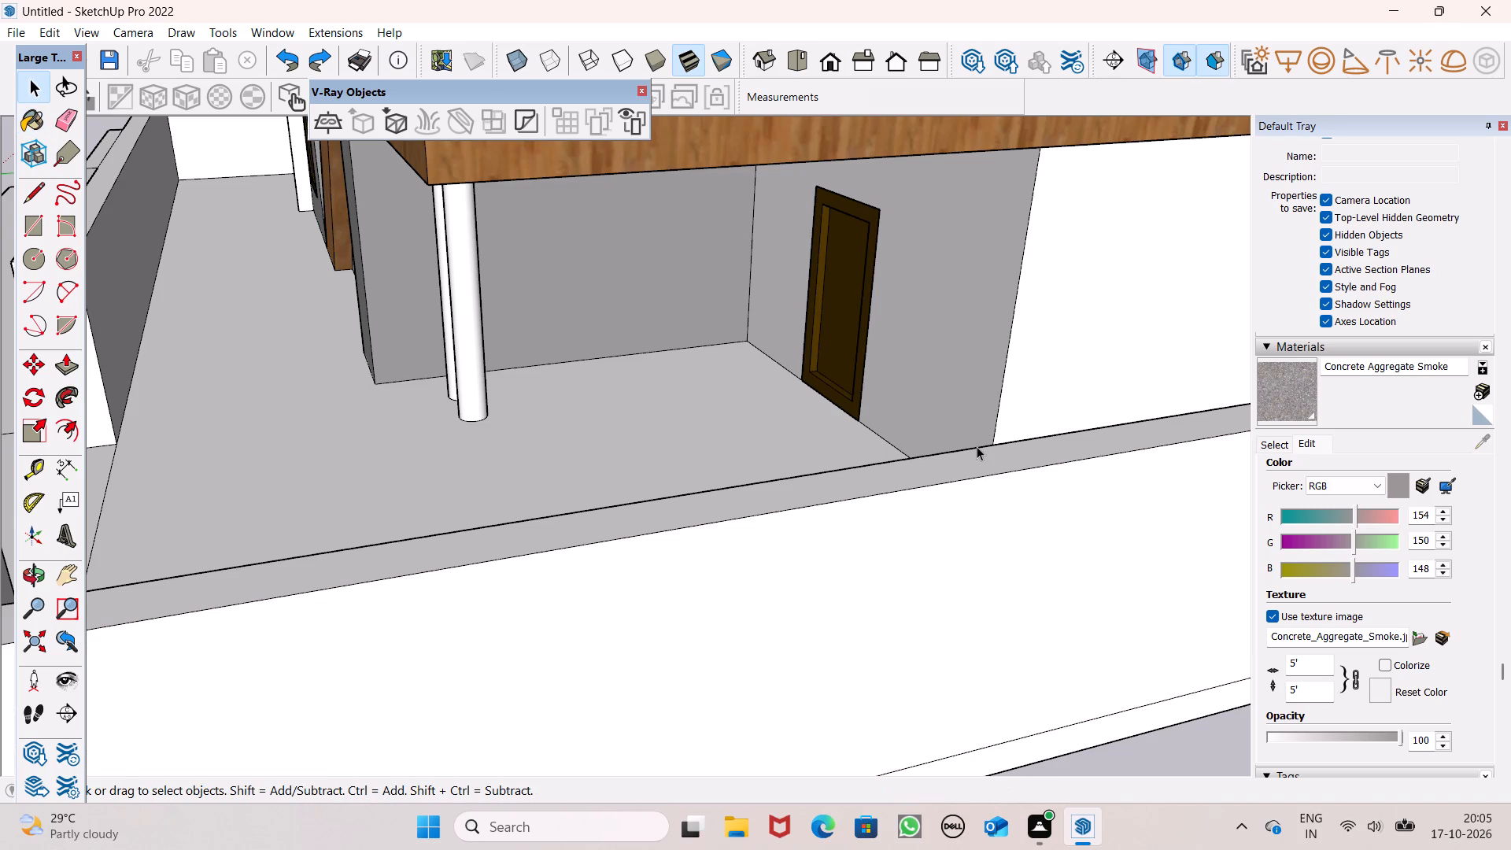
Examine the front boundary wall's outer face, including the raised panels and the two vertical division lines.
scroll(977, 446, "down", 8)
middle_click_drag(703, 469, 1051, 439)
scroll(925, 414, "down", 3)
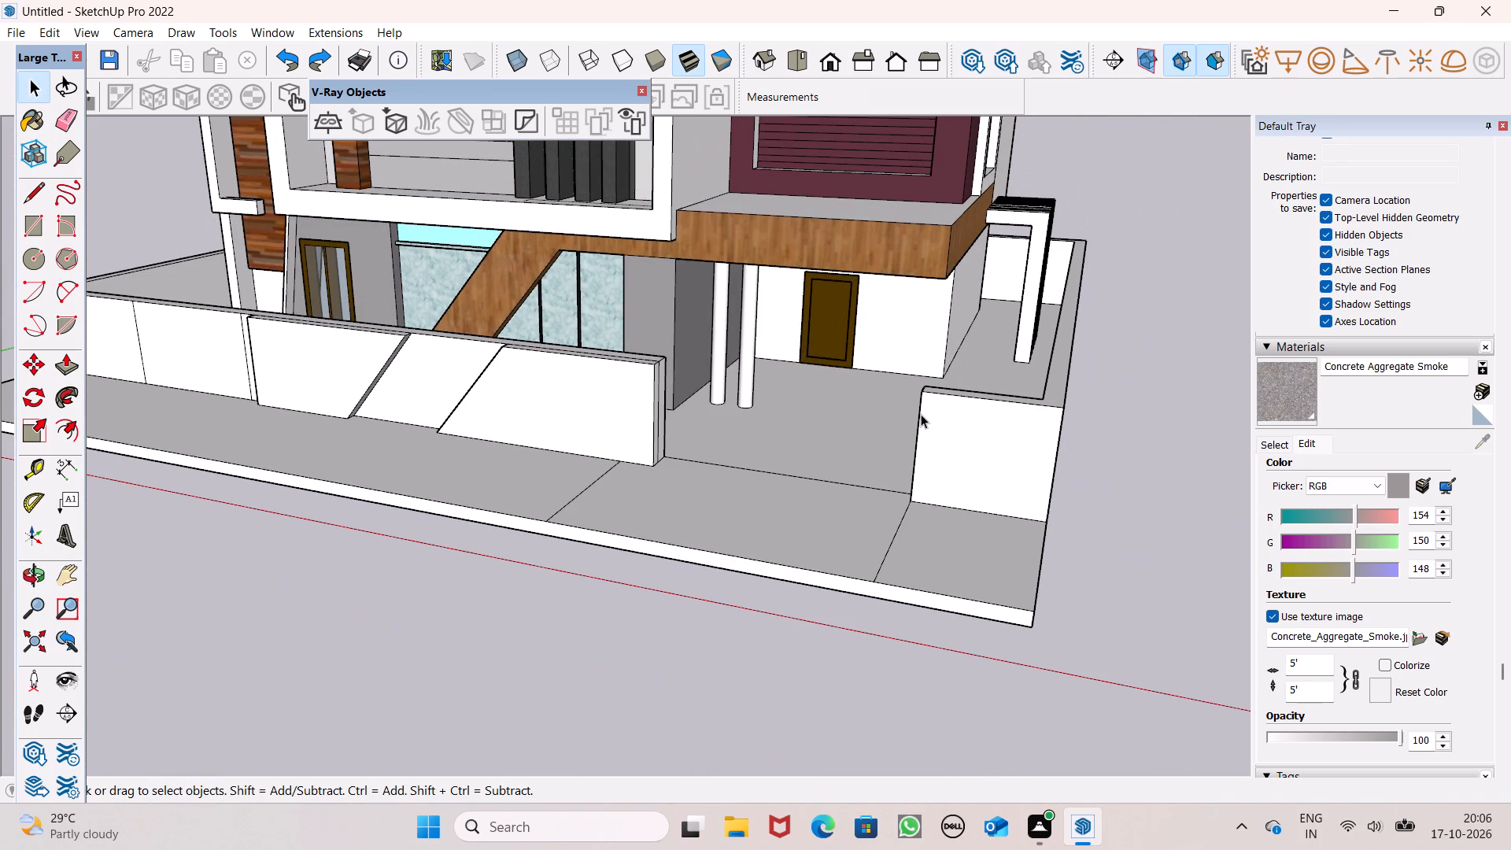
scroll(875, 396, "down", 4)
middle_click_drag(837, 416, 1082, 406)
scroll(1082, 406, "up", 1)
scroll(634, 362, "down", 2)
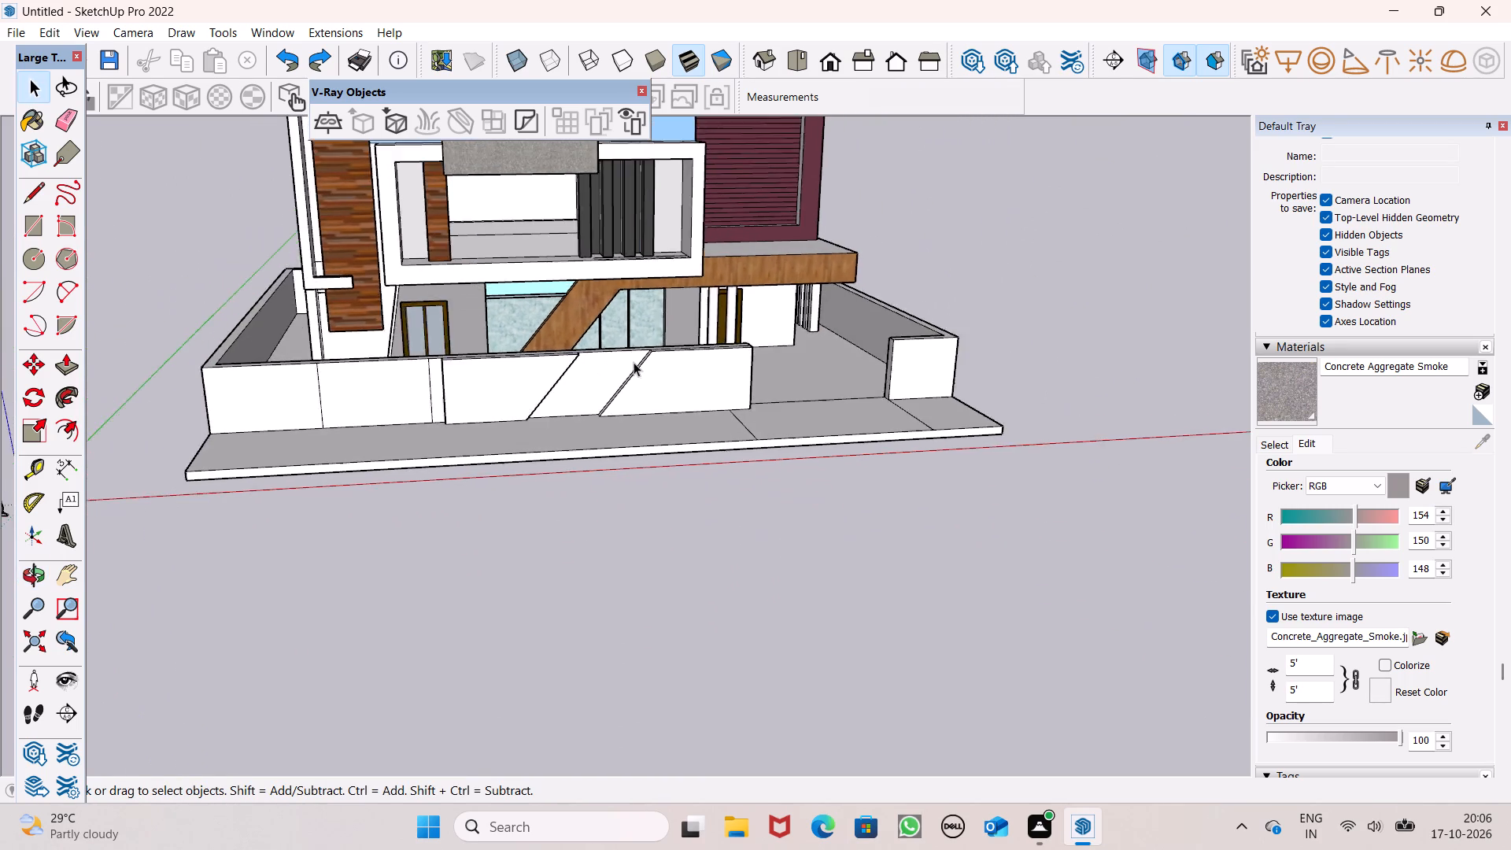
scroll(634, 362, "down", 5)
scroll(430, 348, "up", 5)
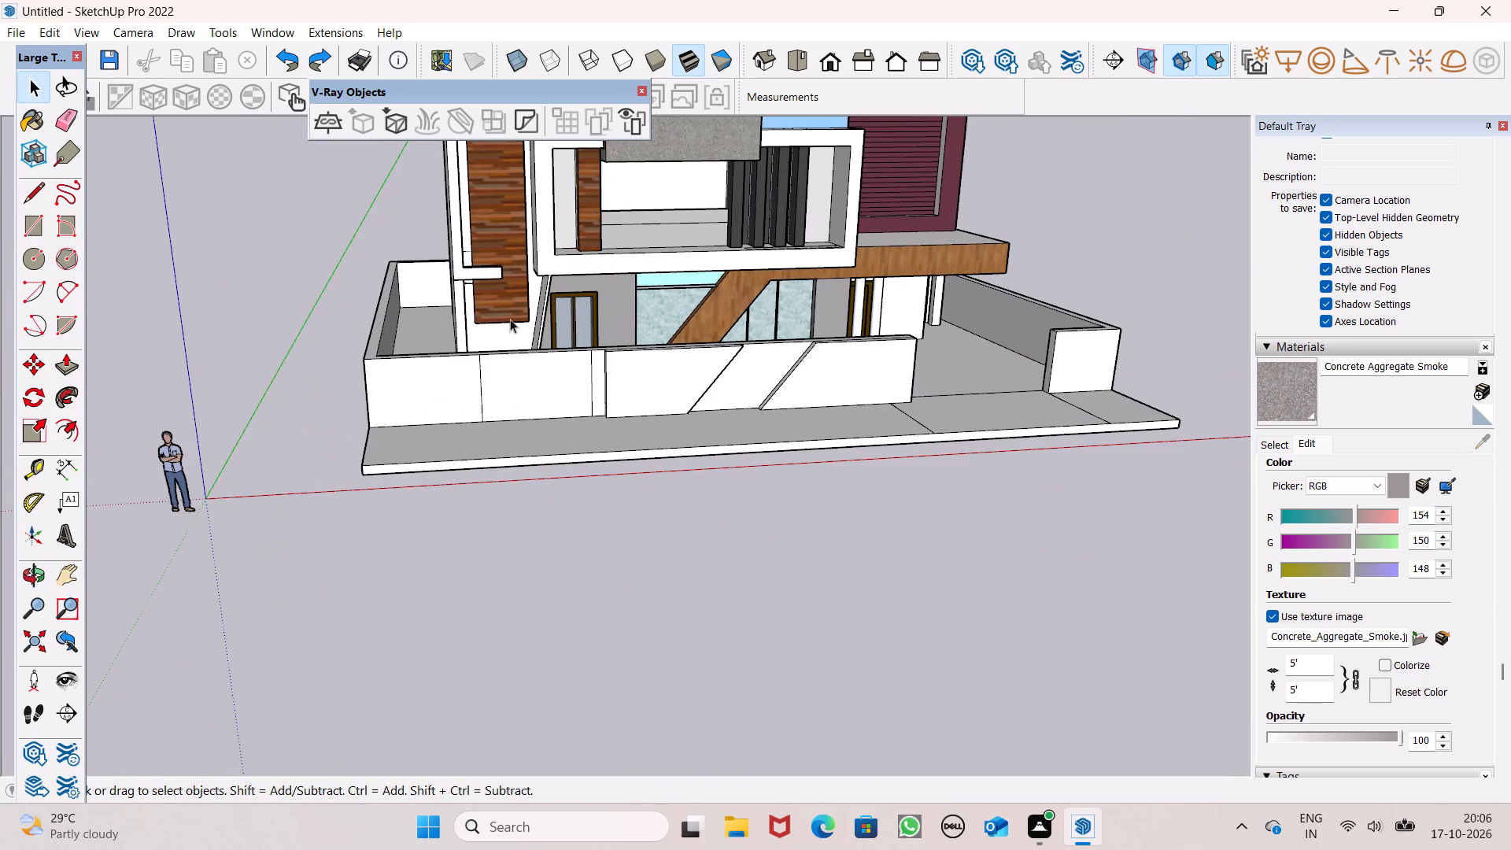
scroll(752, 398, "down", 1)
scroll(605, 372, "up", 6)
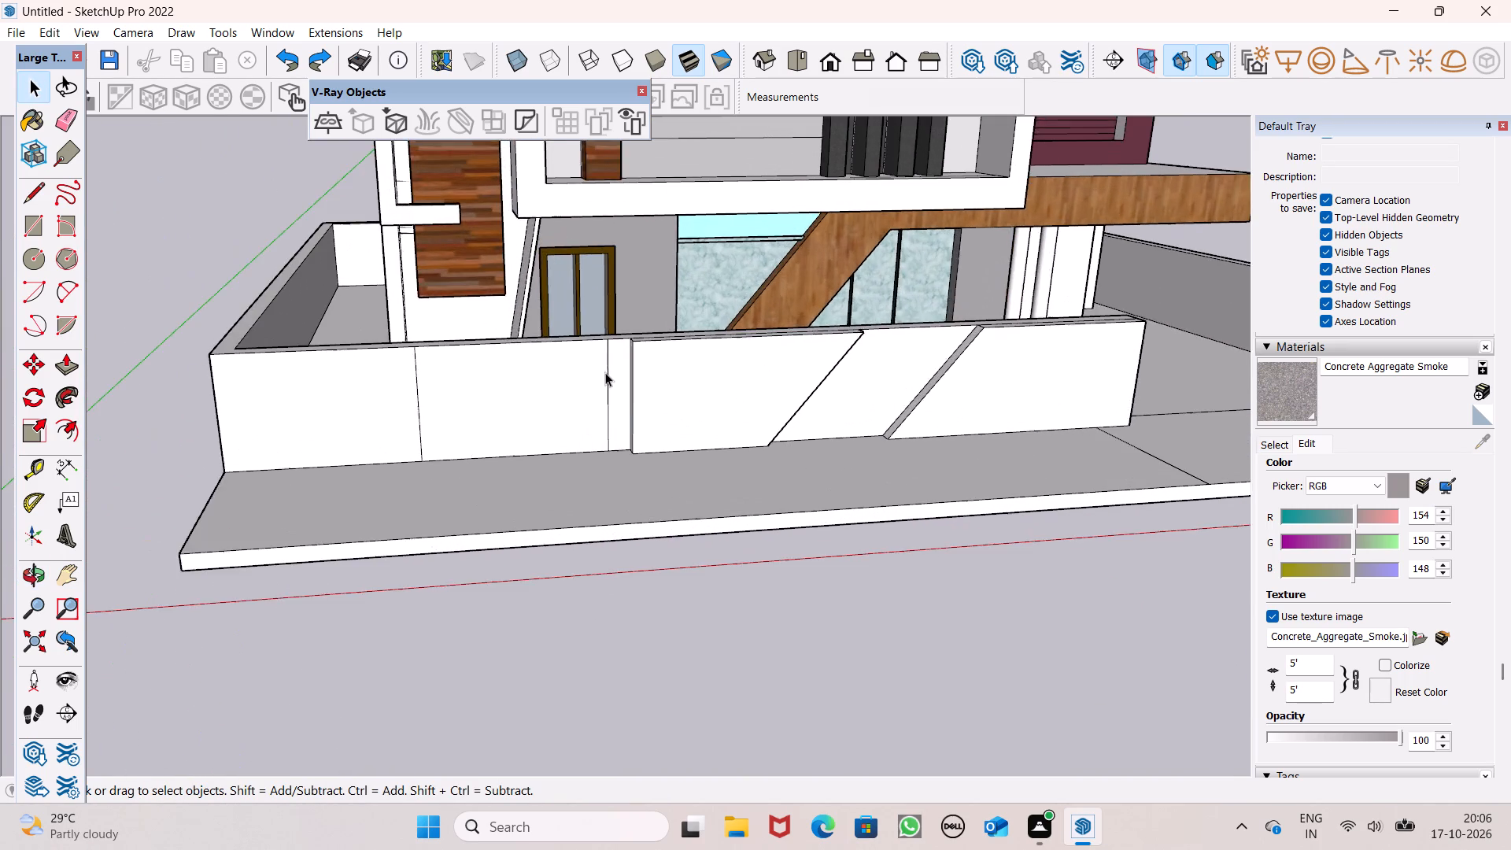
scroll(652, 412, "up", 1)
middle_click_drag(656, 451, 730, 481)
scroll(766, 407, "down", 3)
middle_click_drag(726, 460, 699, 488)
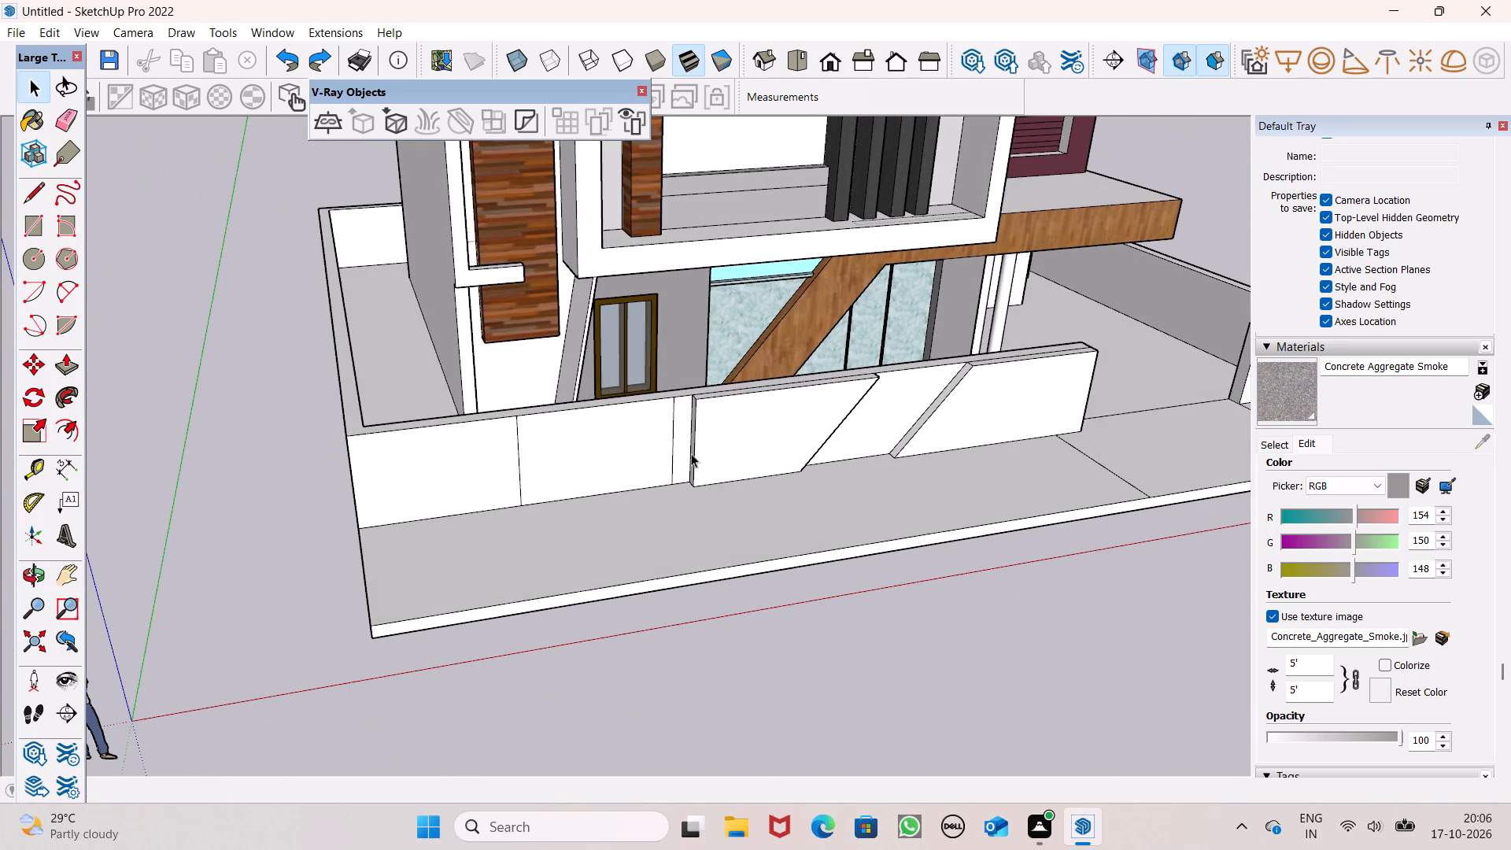
scroll(730, 339, "down", 2)
middle_click_drag(654, 451, 585, 507)
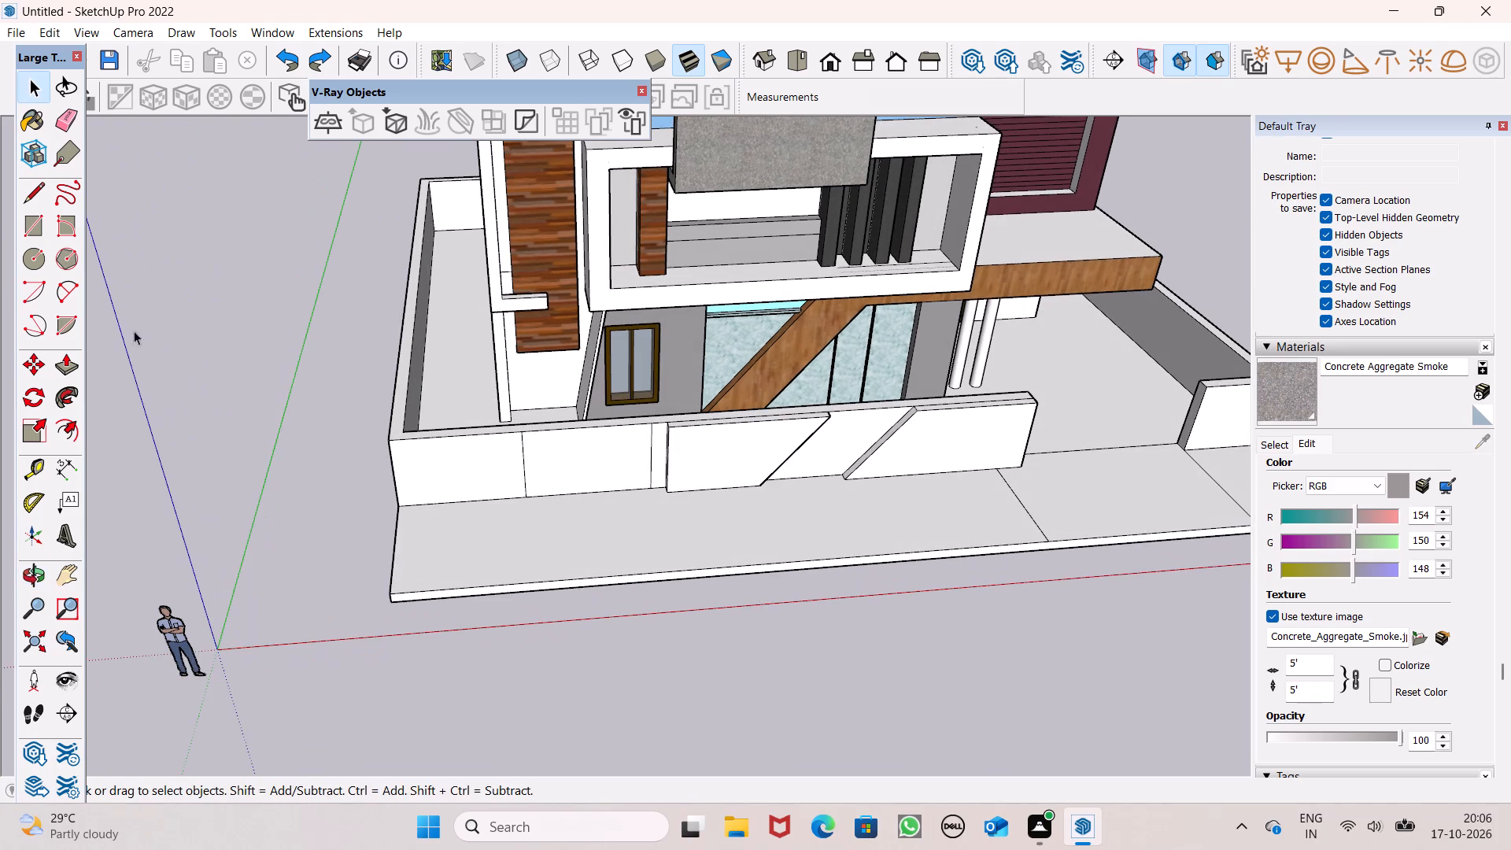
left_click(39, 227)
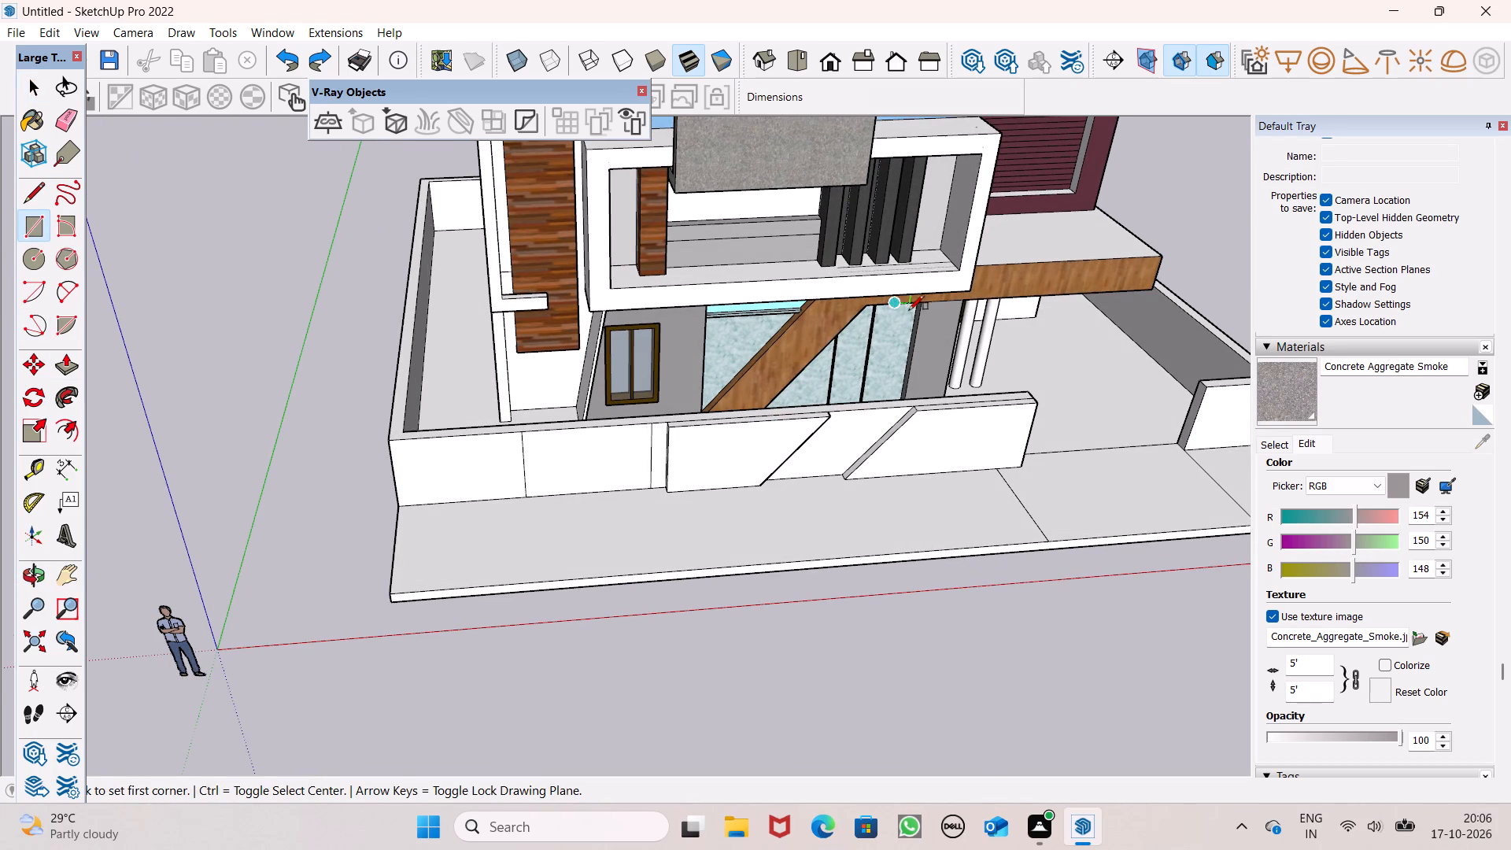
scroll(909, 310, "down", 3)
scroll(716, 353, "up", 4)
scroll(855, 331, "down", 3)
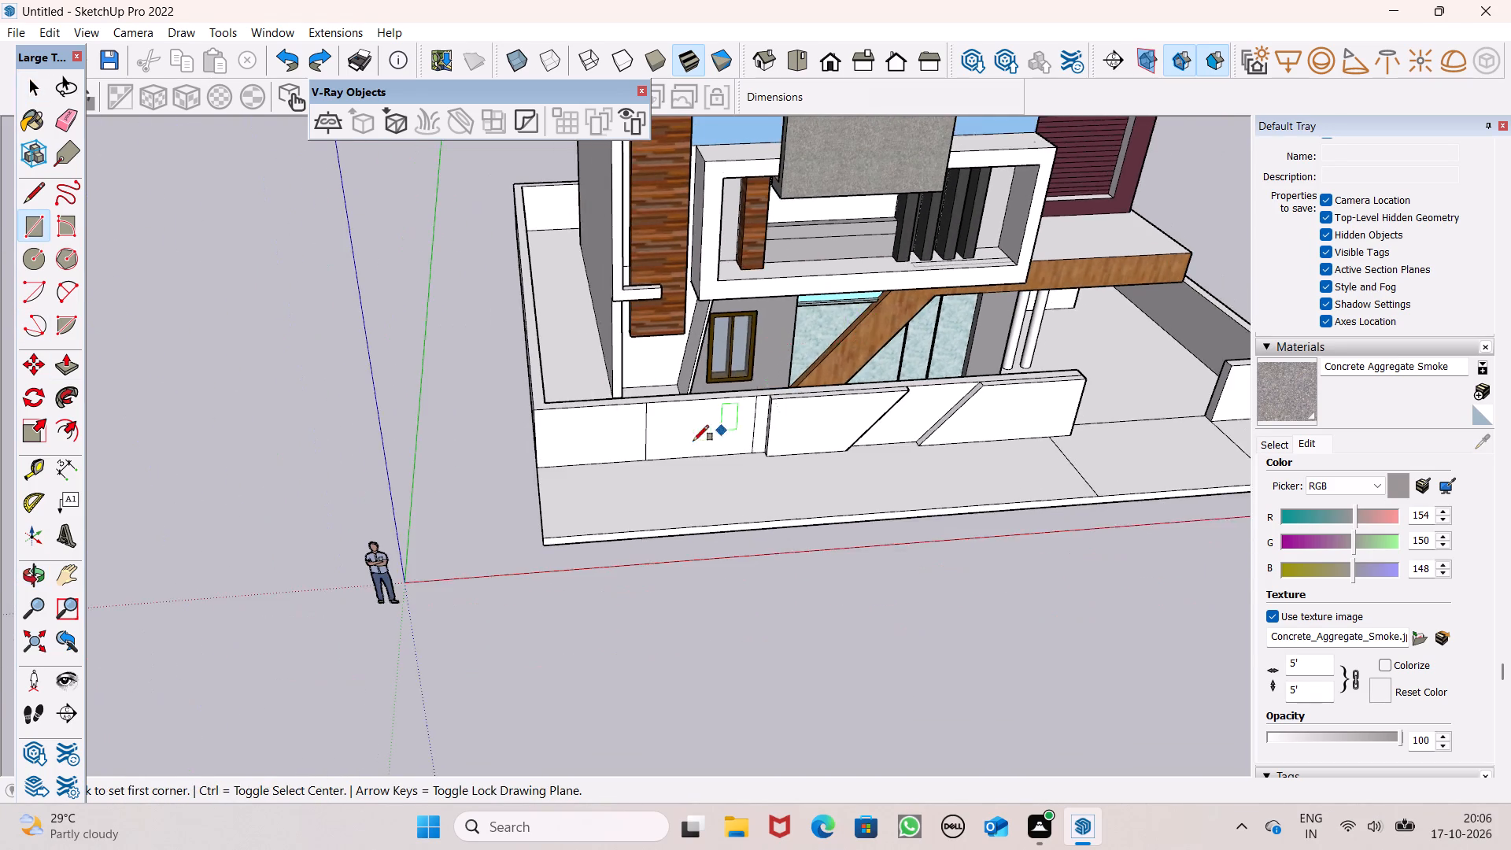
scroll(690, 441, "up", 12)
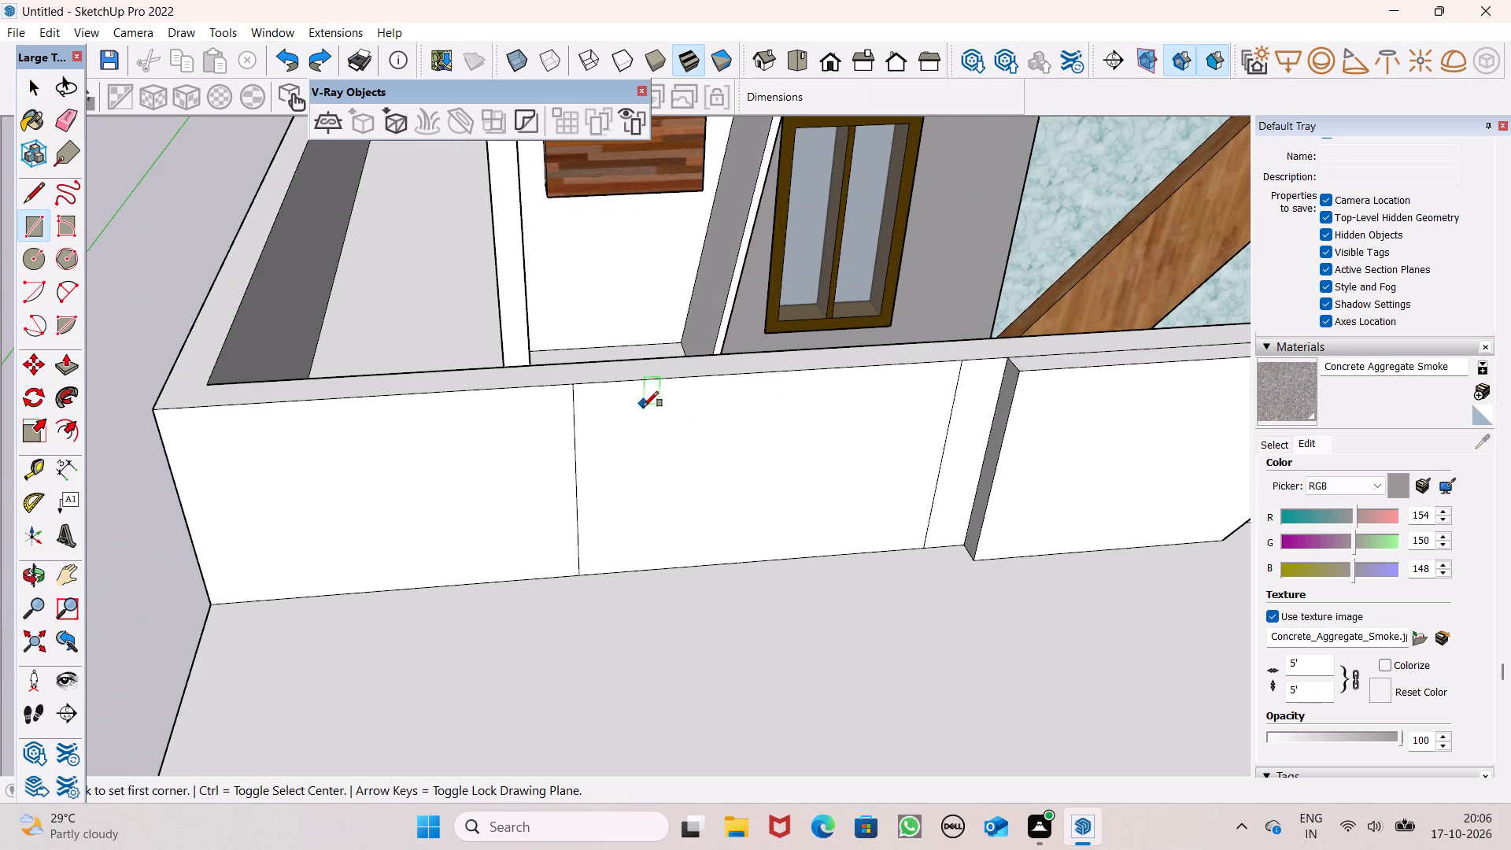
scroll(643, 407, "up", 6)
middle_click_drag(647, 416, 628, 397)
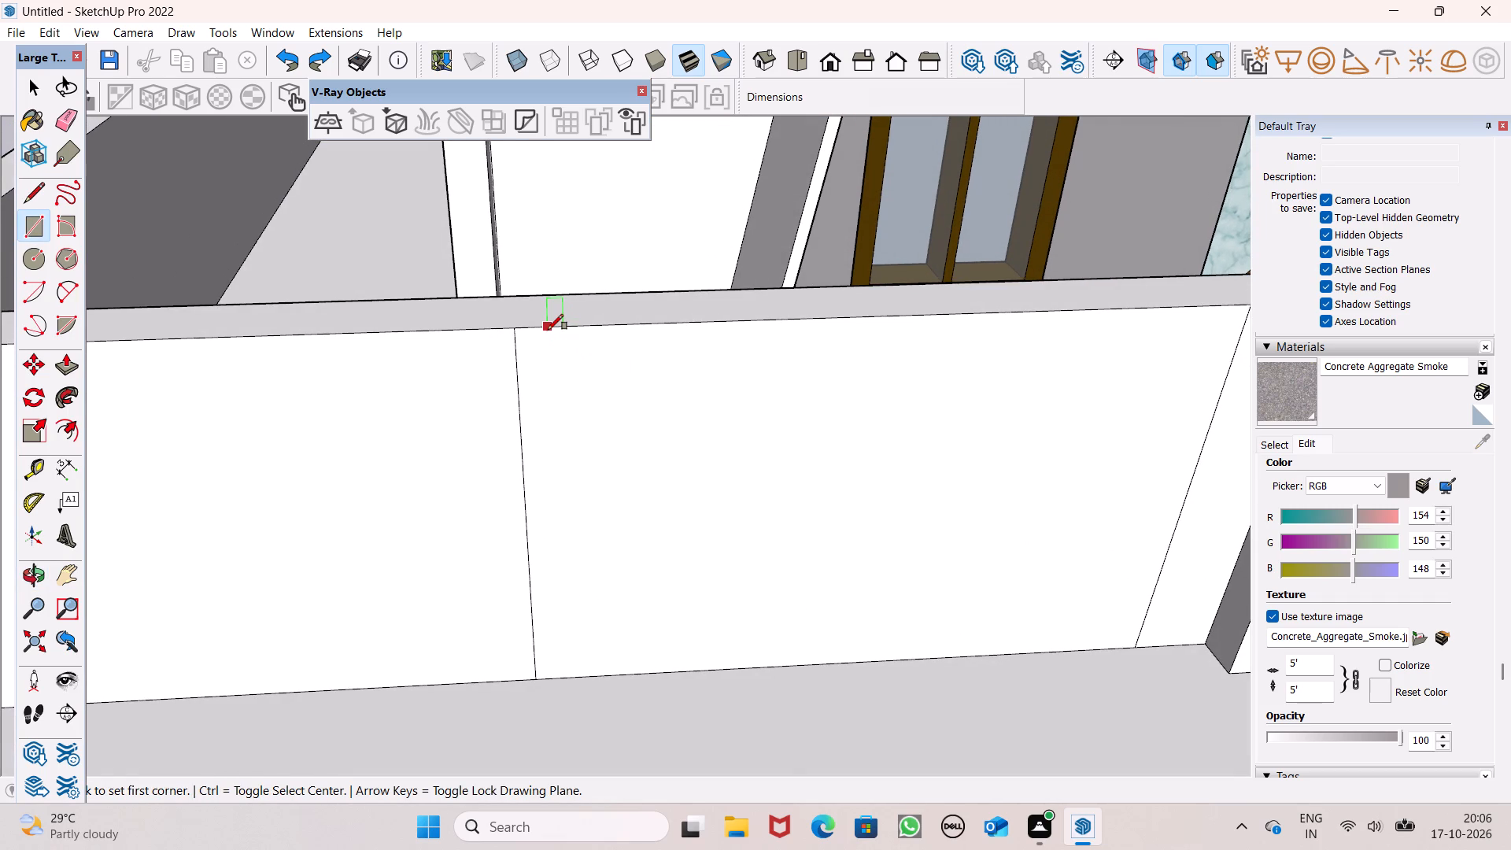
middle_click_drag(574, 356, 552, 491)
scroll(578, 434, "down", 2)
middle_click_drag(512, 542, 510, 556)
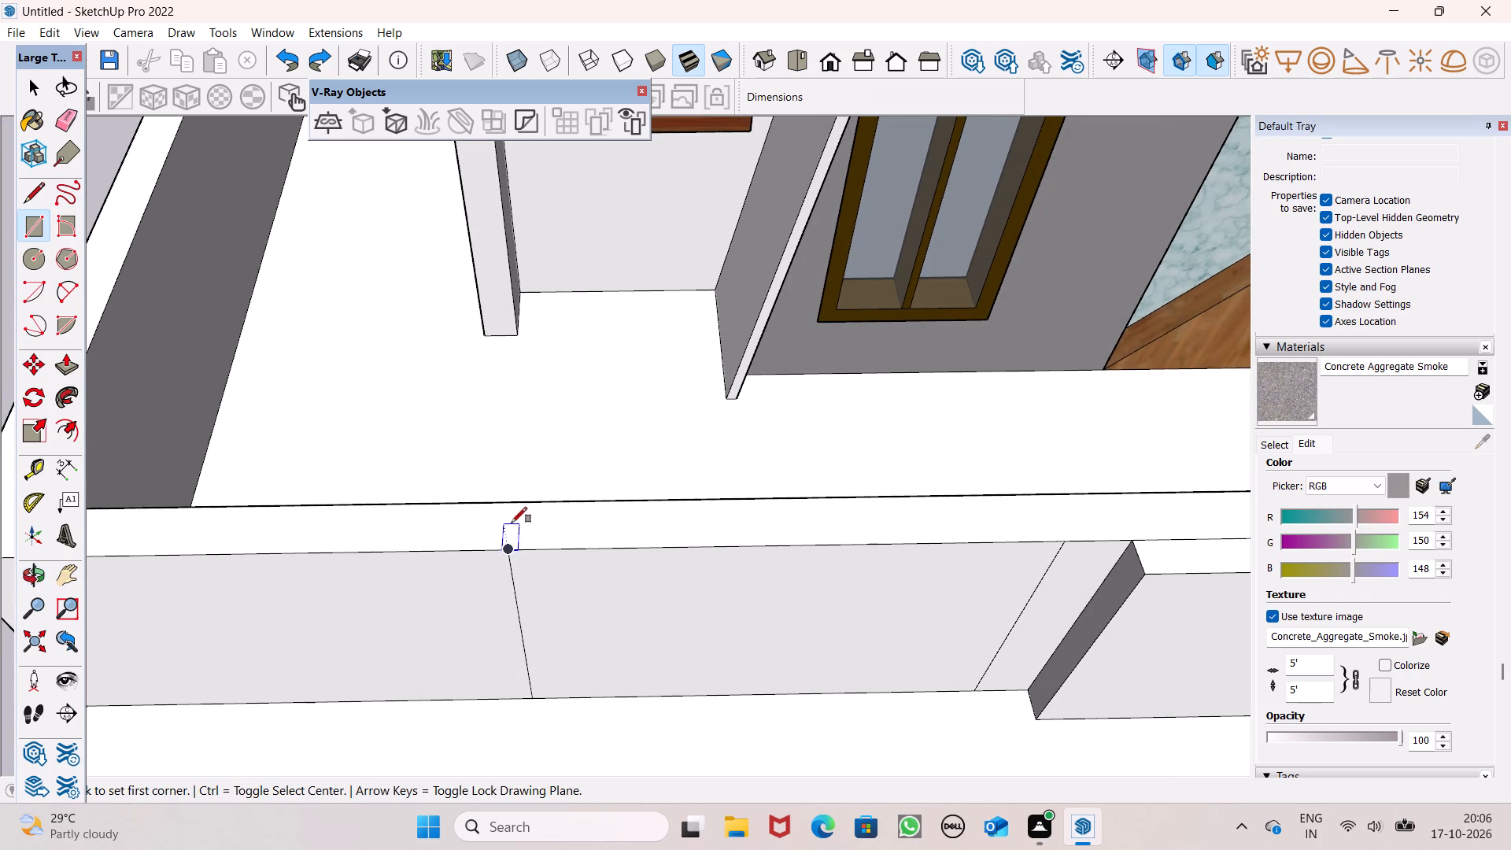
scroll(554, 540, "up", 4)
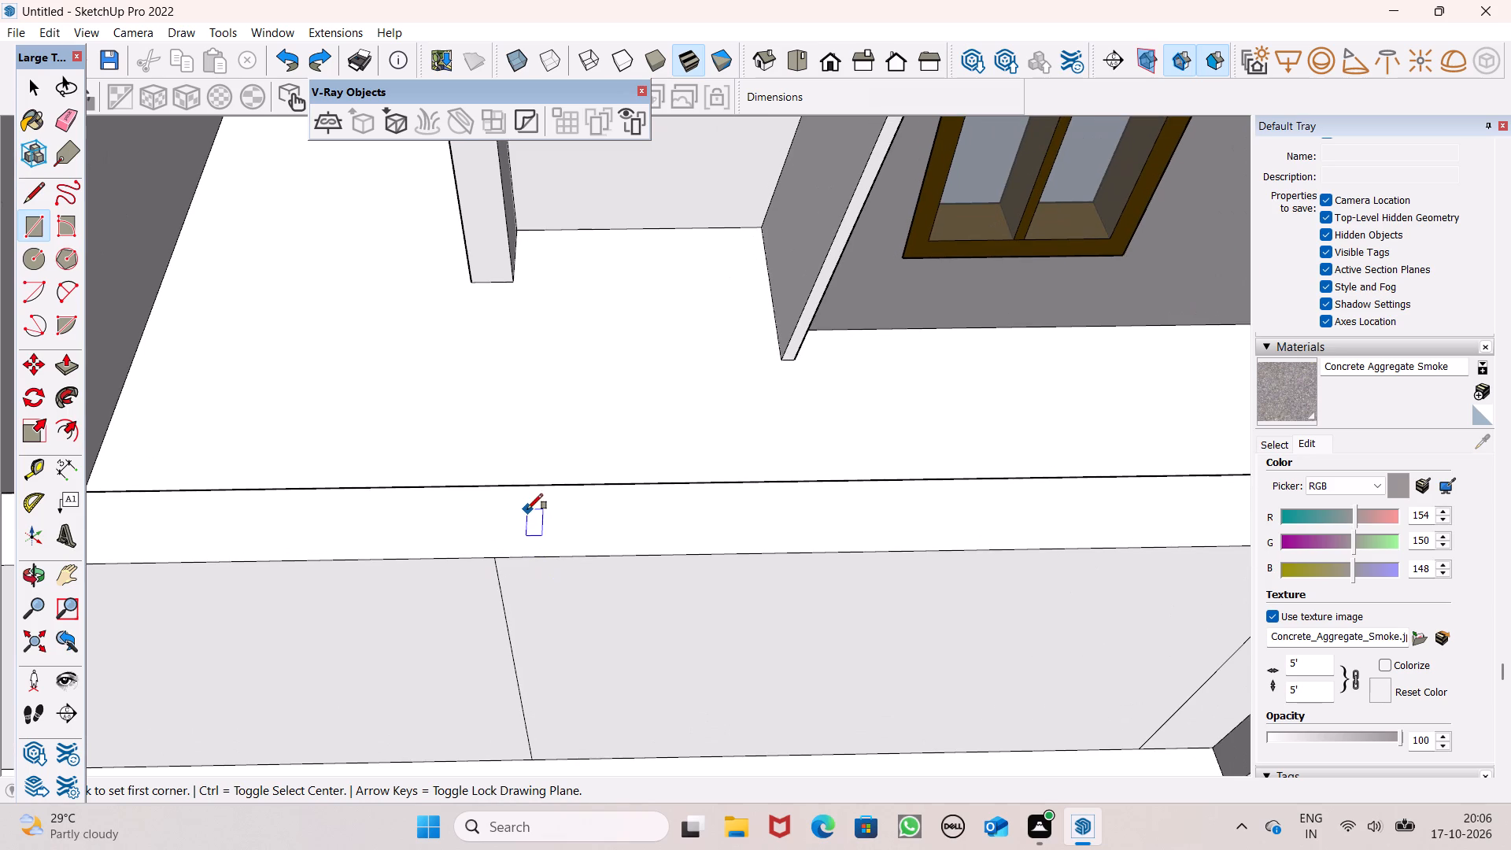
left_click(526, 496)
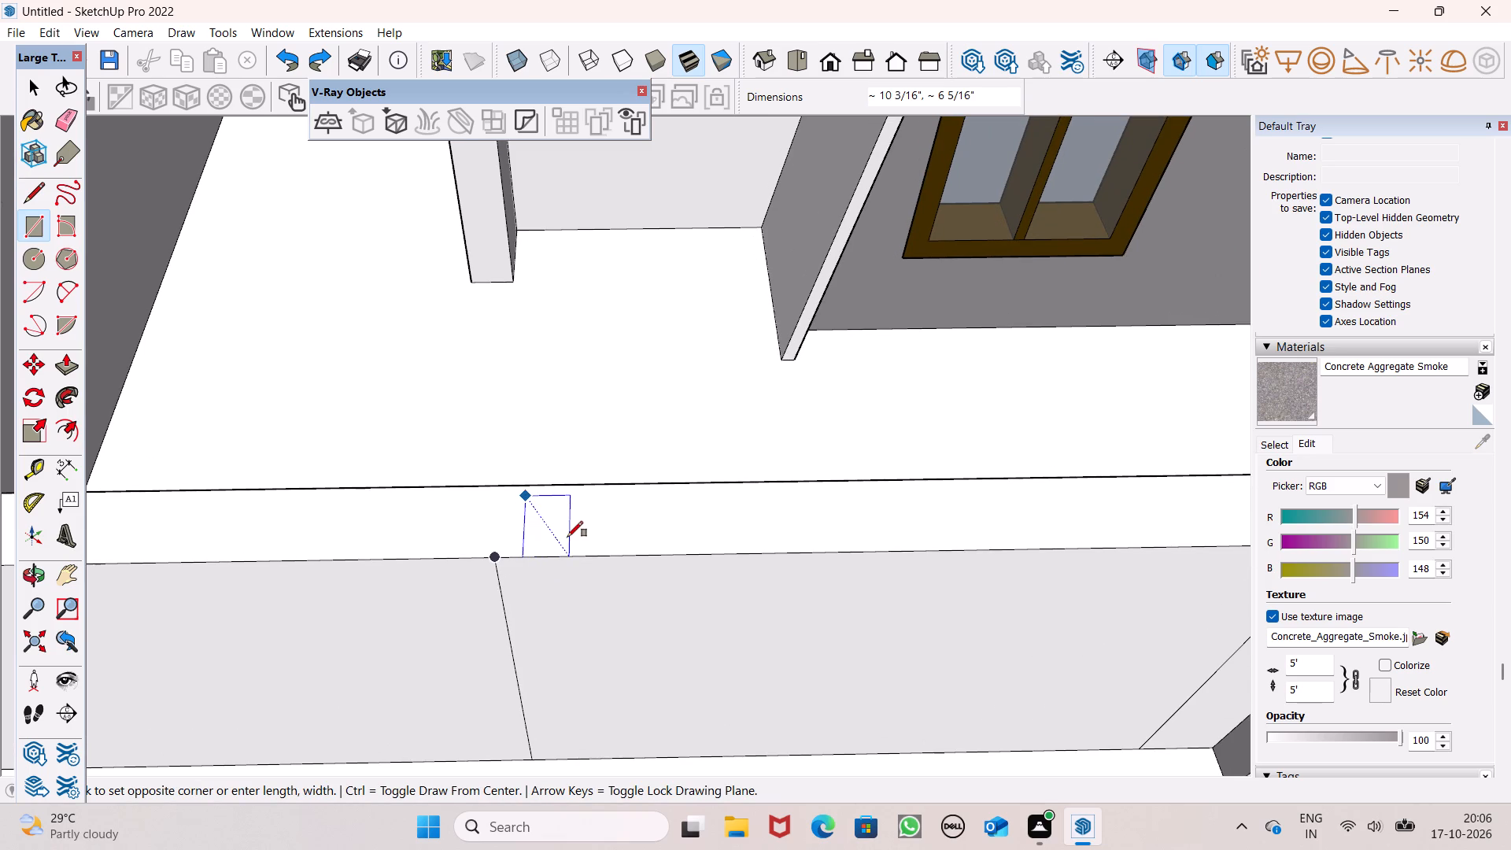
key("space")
Draw a small rectangle on the front wall's top face, near the vertical line aligned with the slim white column.
left_click(38, 235)
scroll(655, 314, "down", 1)
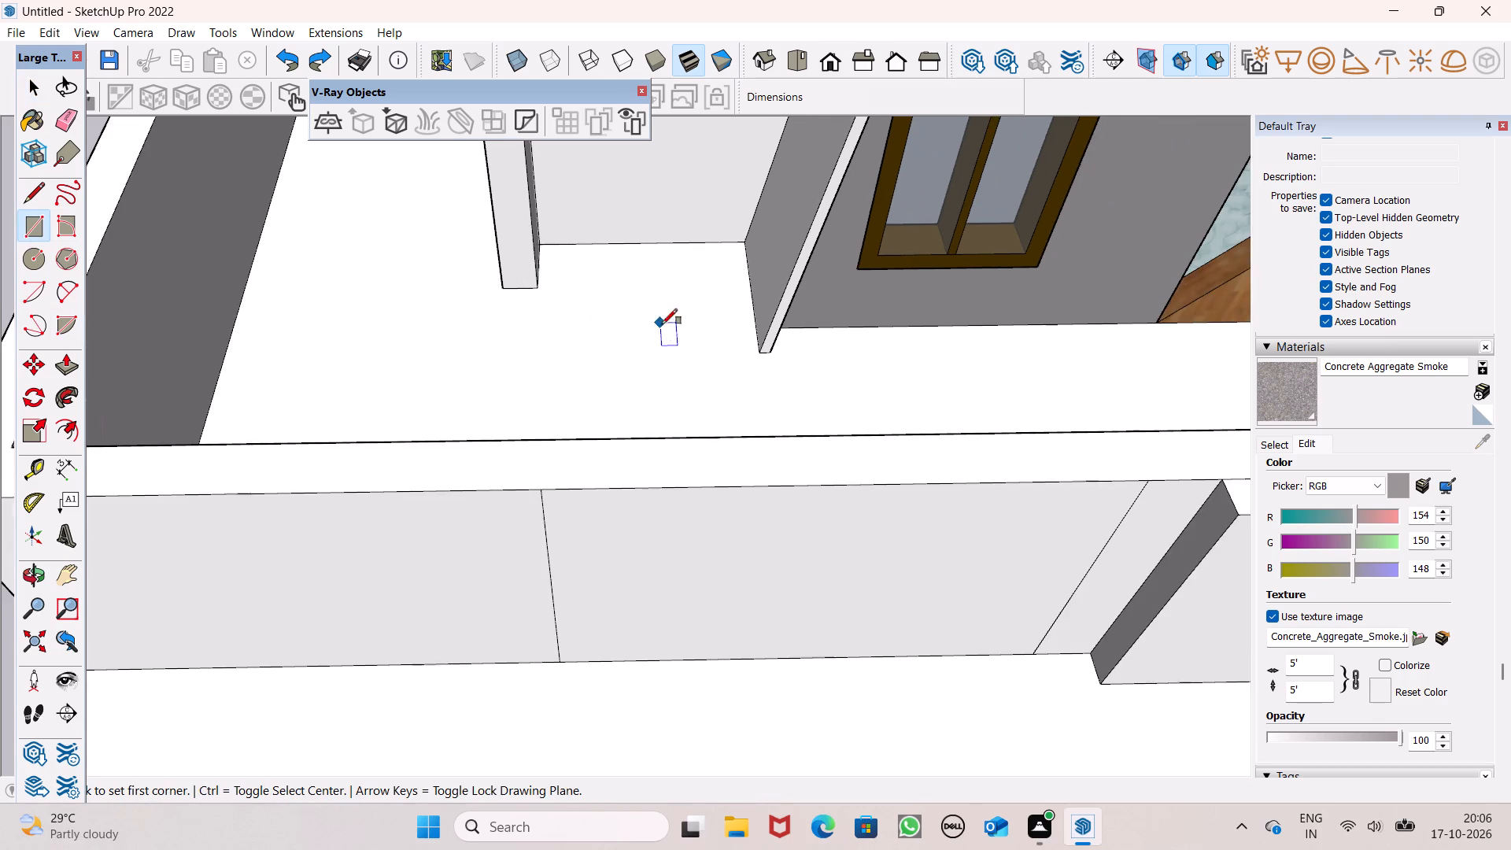
scroll(662, 324, "down", 1)
middle_click_drag(722, 432, 707, 453)
scroll(592, 491, "up", 5)
scroll(776, 388, "down", 2)
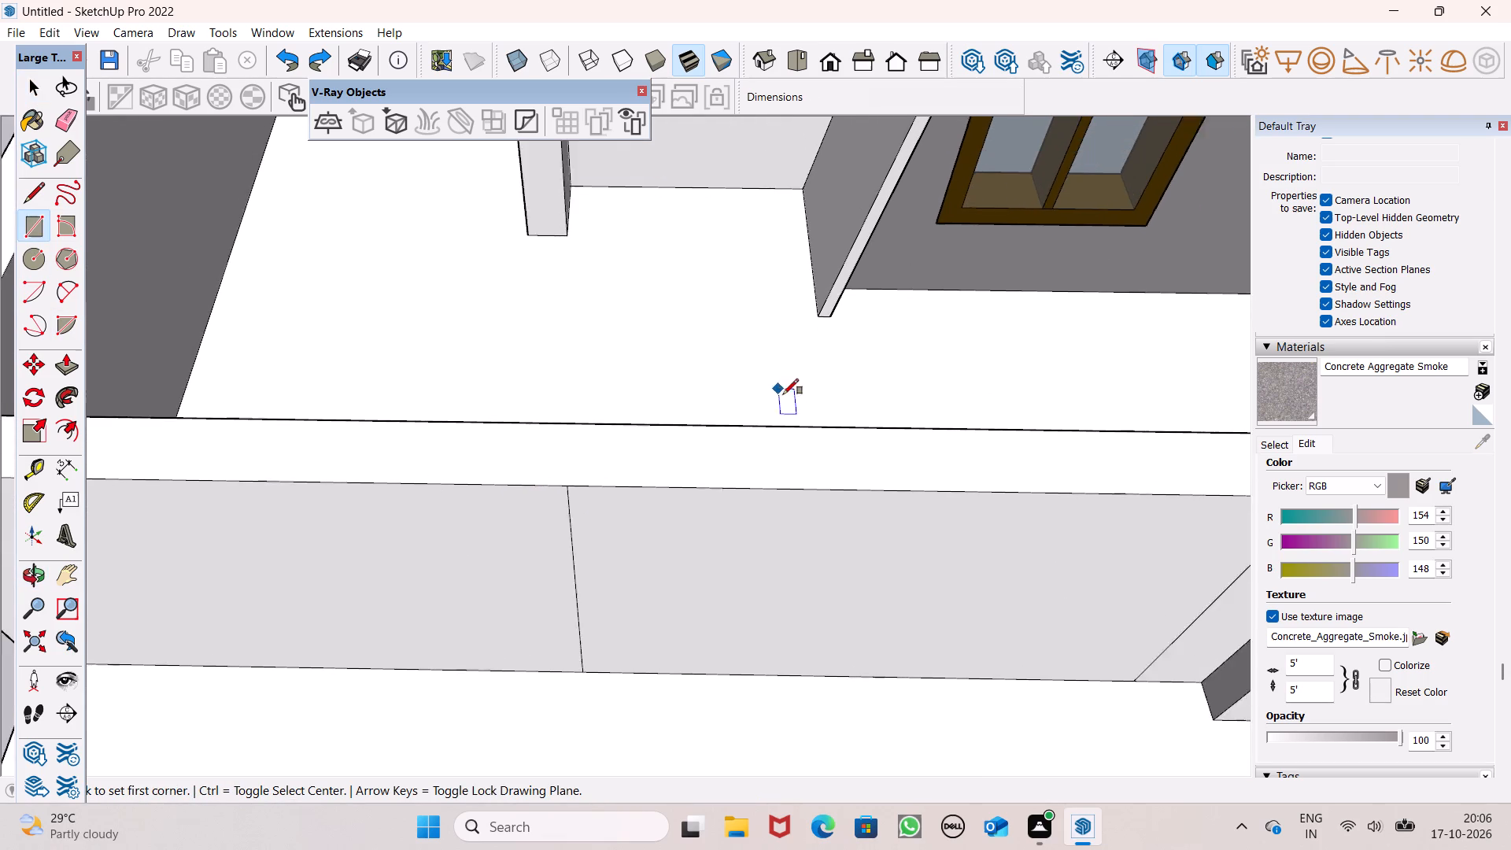
scroll(783, 394, "down", 1)
middle_click_drag(784, 447, 776, 475)
scroll(721, 530, "up", 6)
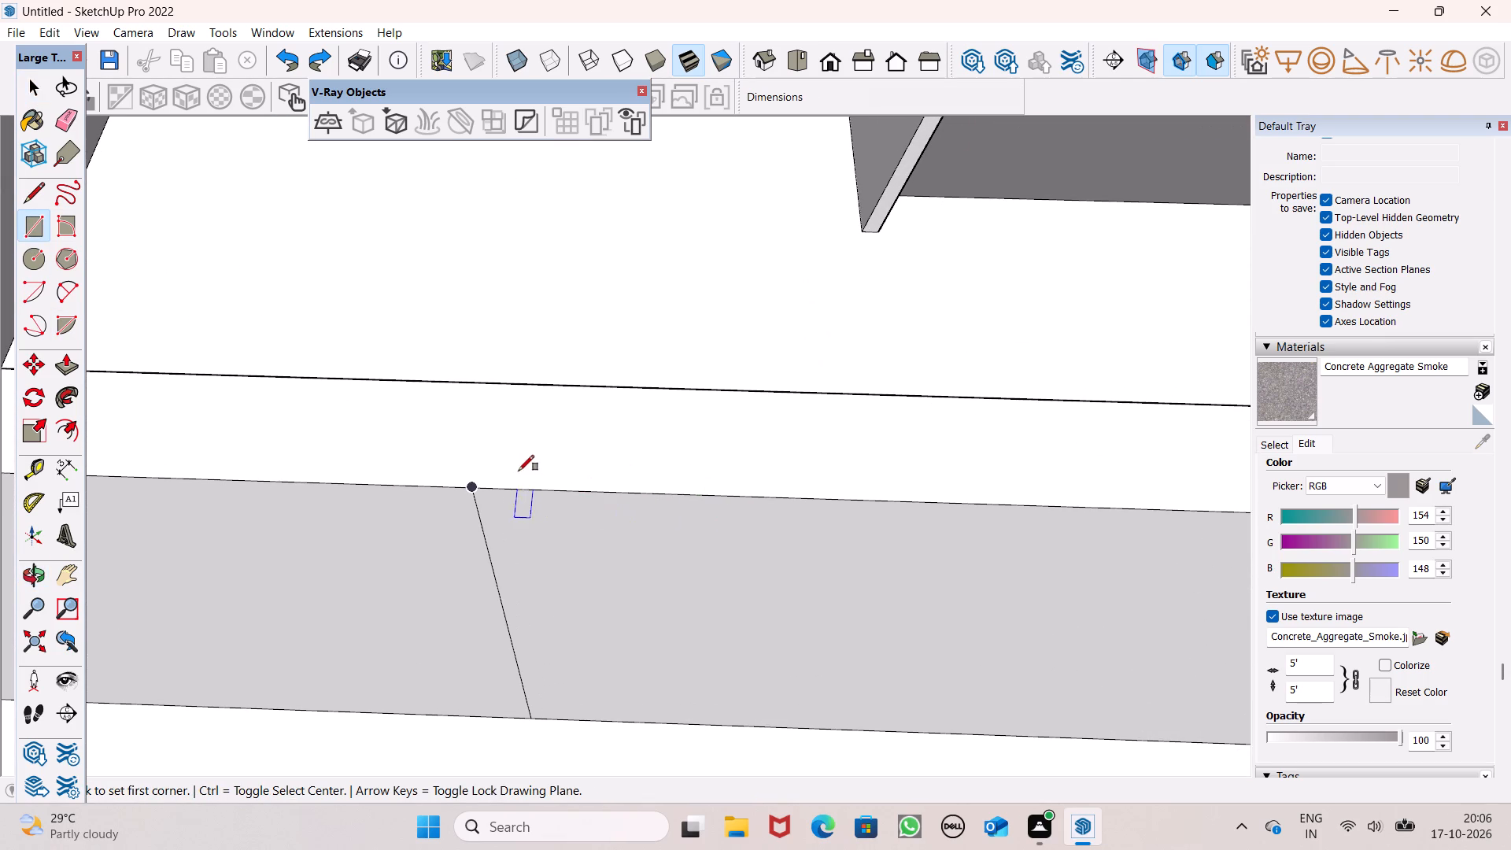
scroll(523, 456, "up", 5)
scroll(626, 419, "down", 3)
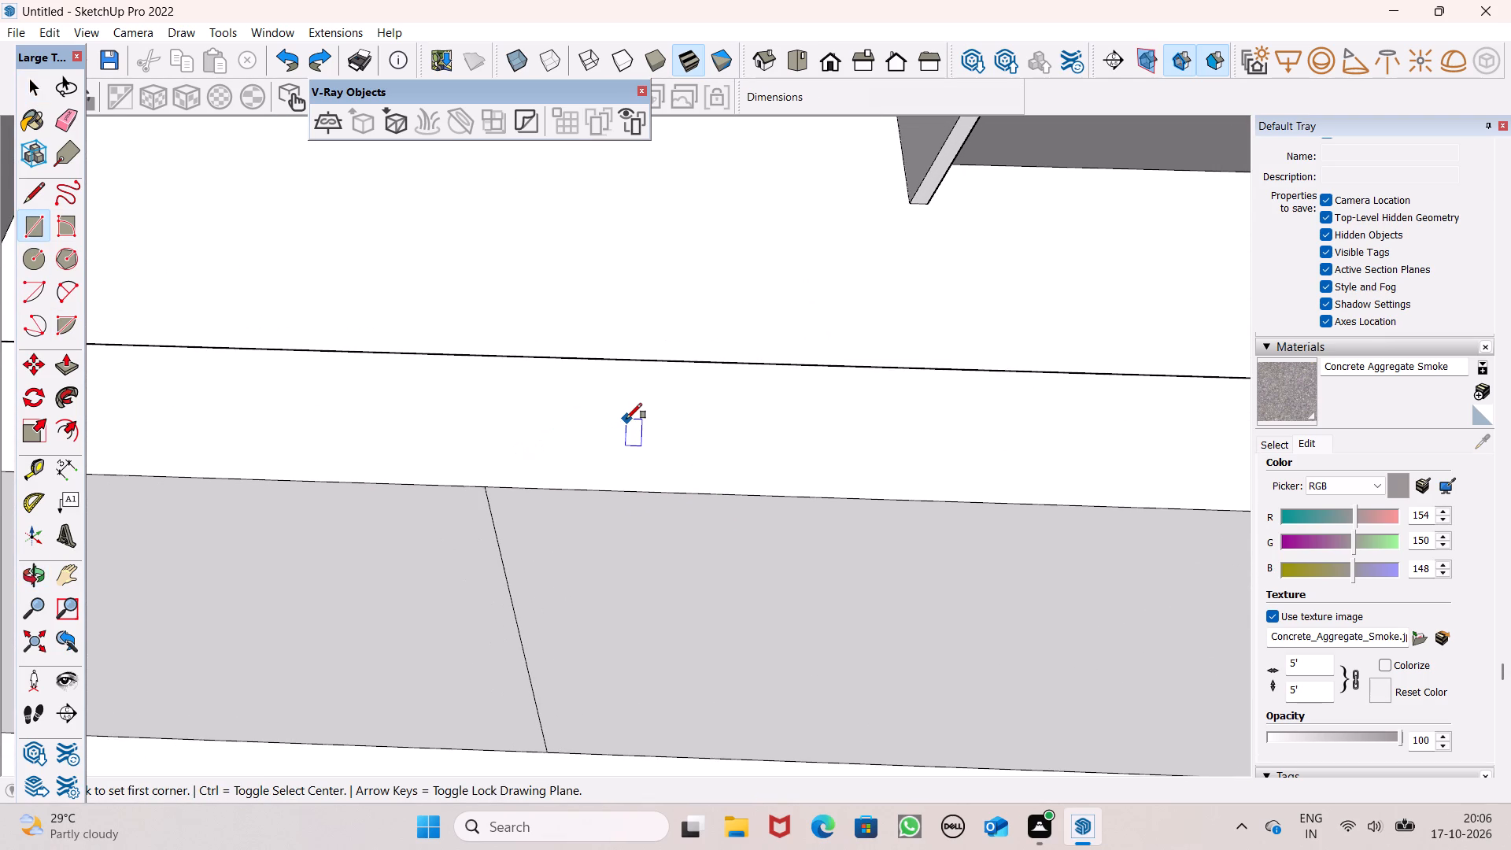
scroll(651, 410, "down", 2)
middle_click_drag(723, 430, 718, 464)
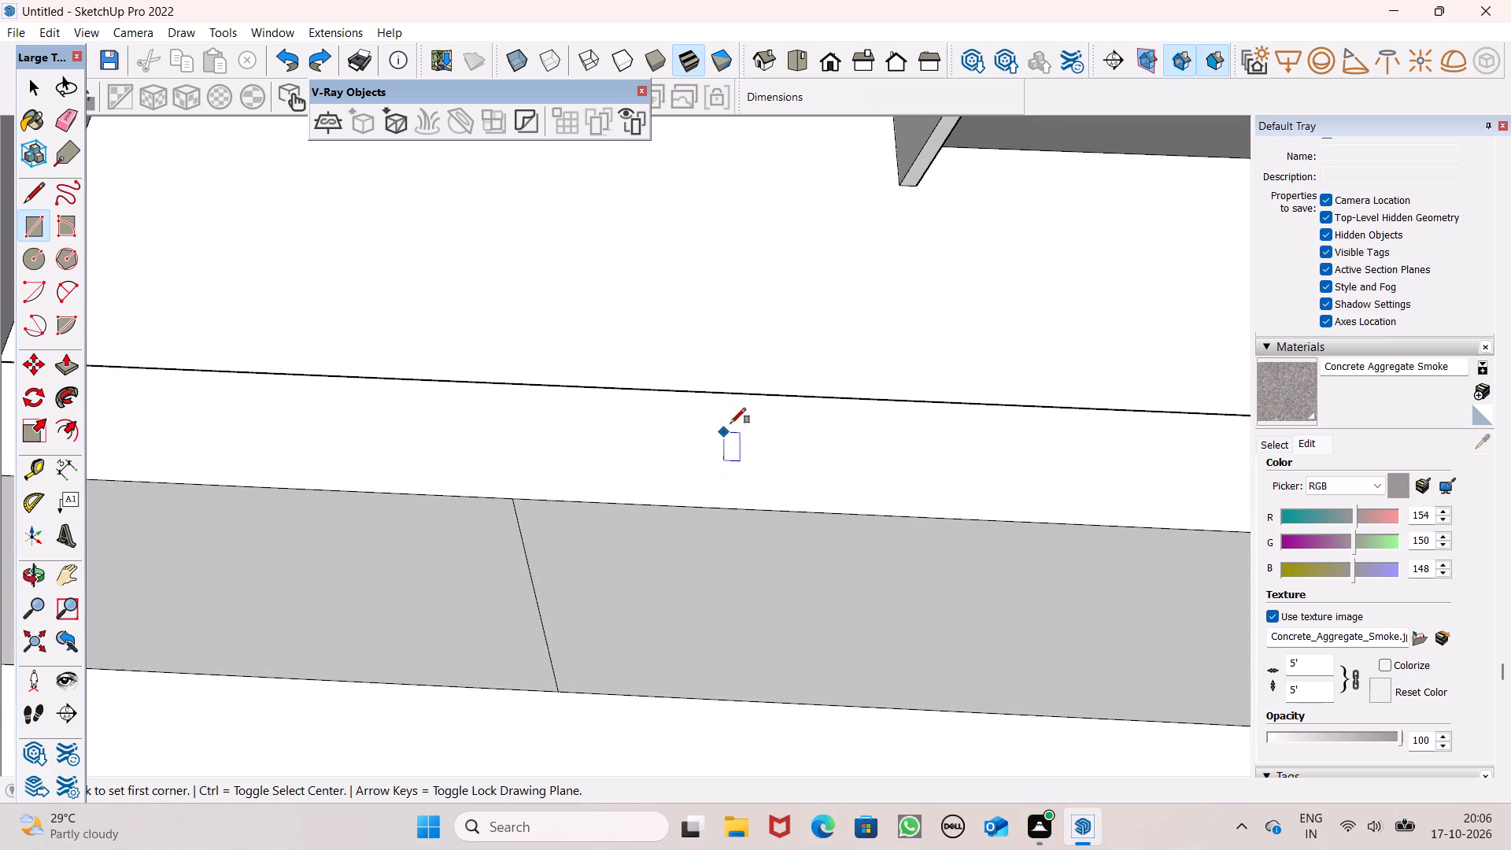
scroll(730, 421, "down", 3)
scroll(658, 463, "up", 7)
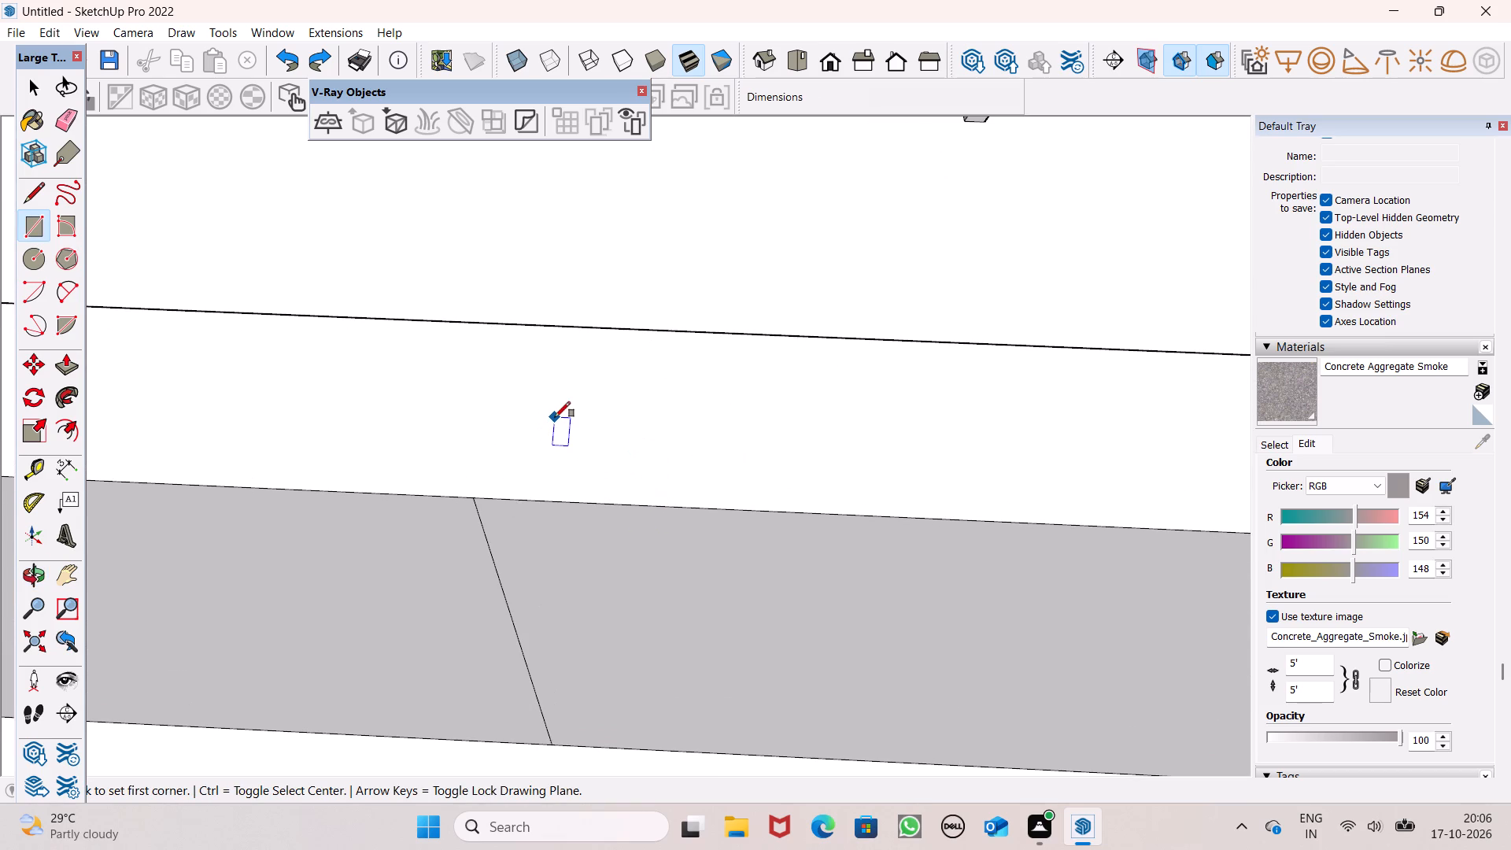
left_click(543, 373)
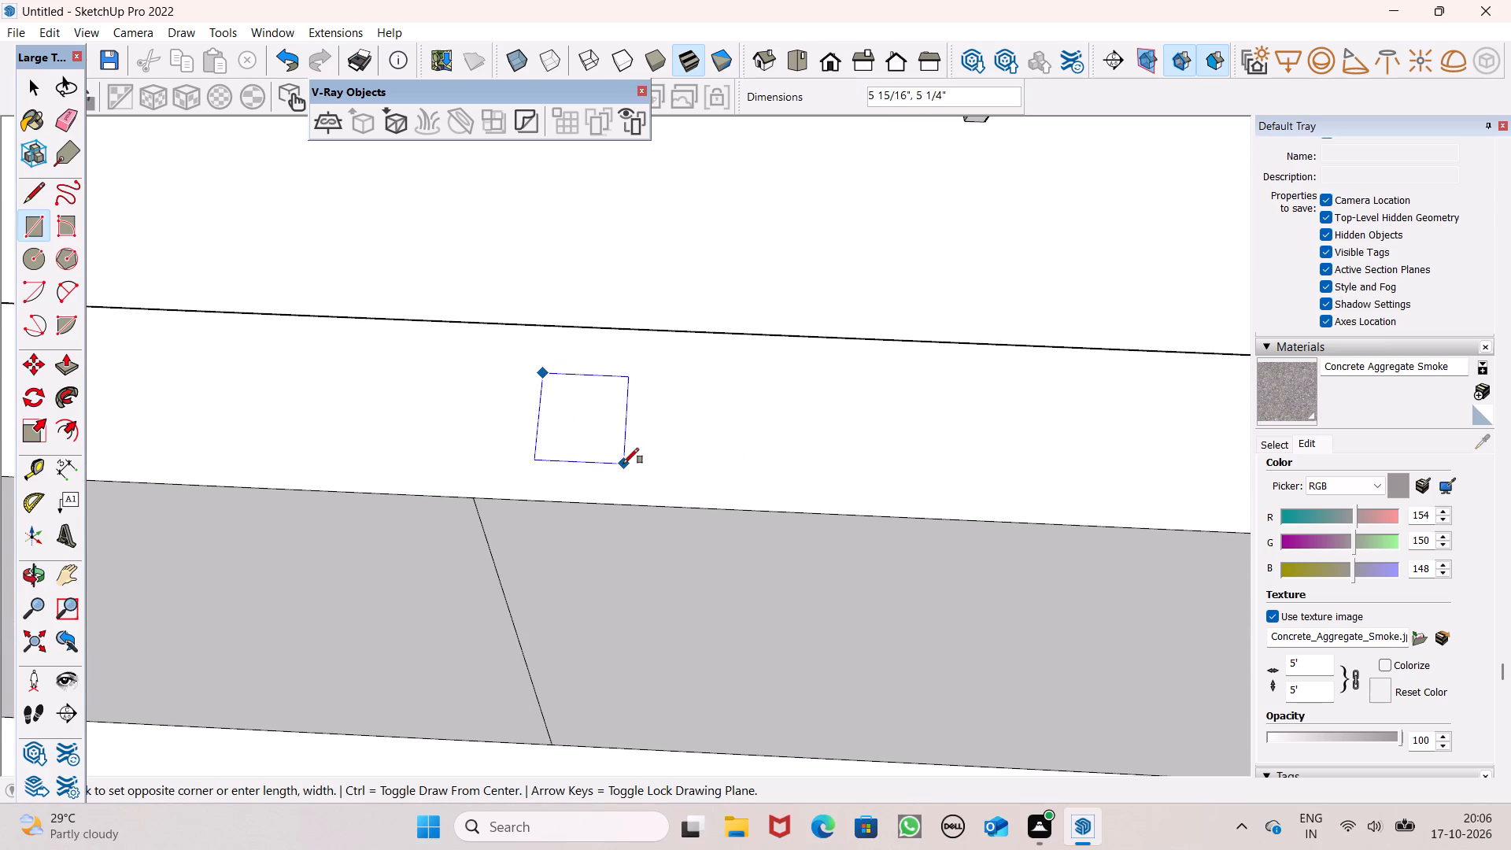
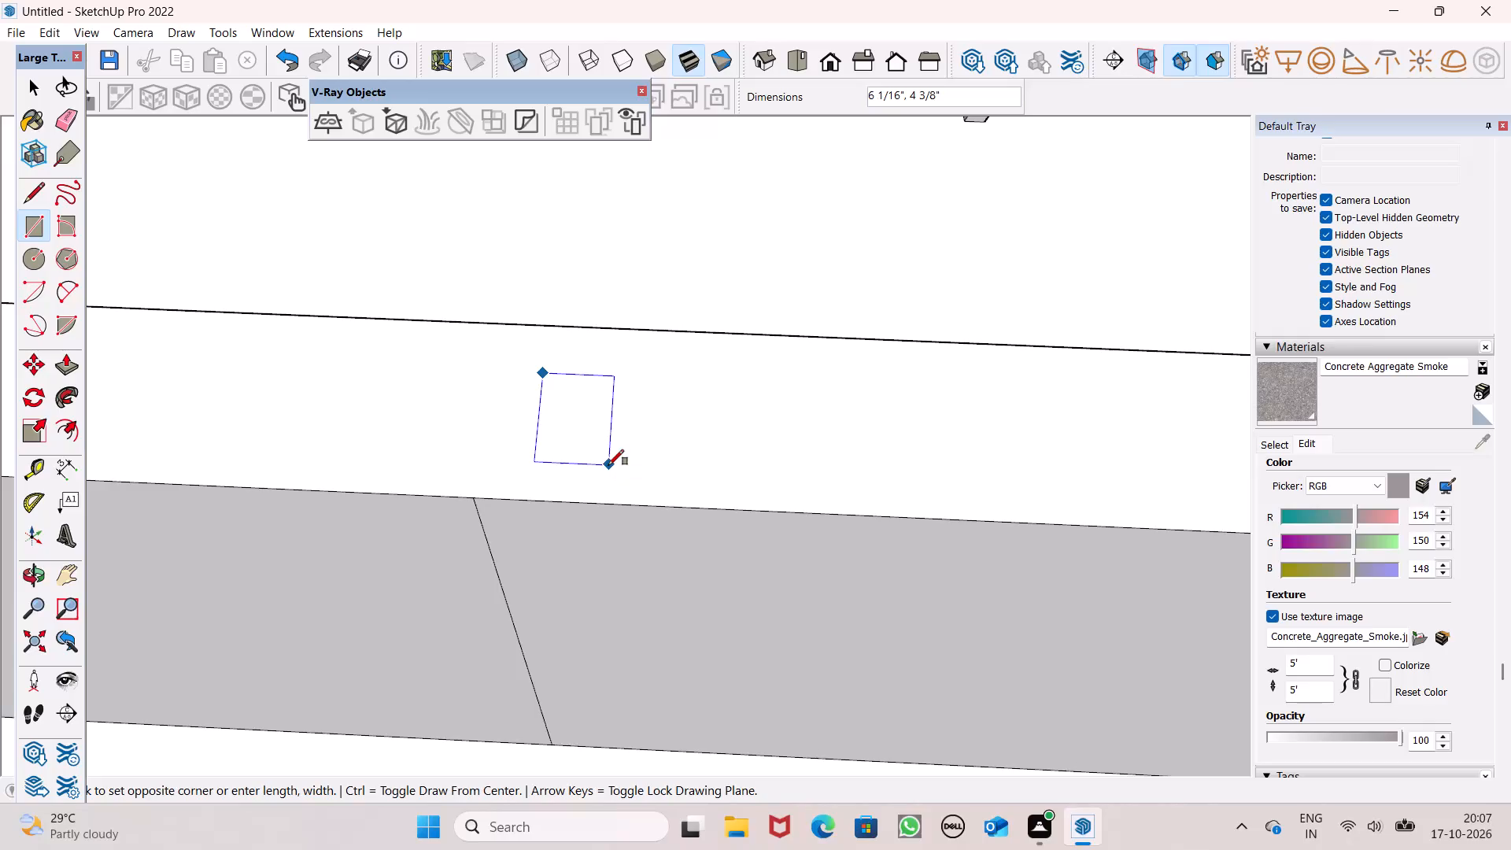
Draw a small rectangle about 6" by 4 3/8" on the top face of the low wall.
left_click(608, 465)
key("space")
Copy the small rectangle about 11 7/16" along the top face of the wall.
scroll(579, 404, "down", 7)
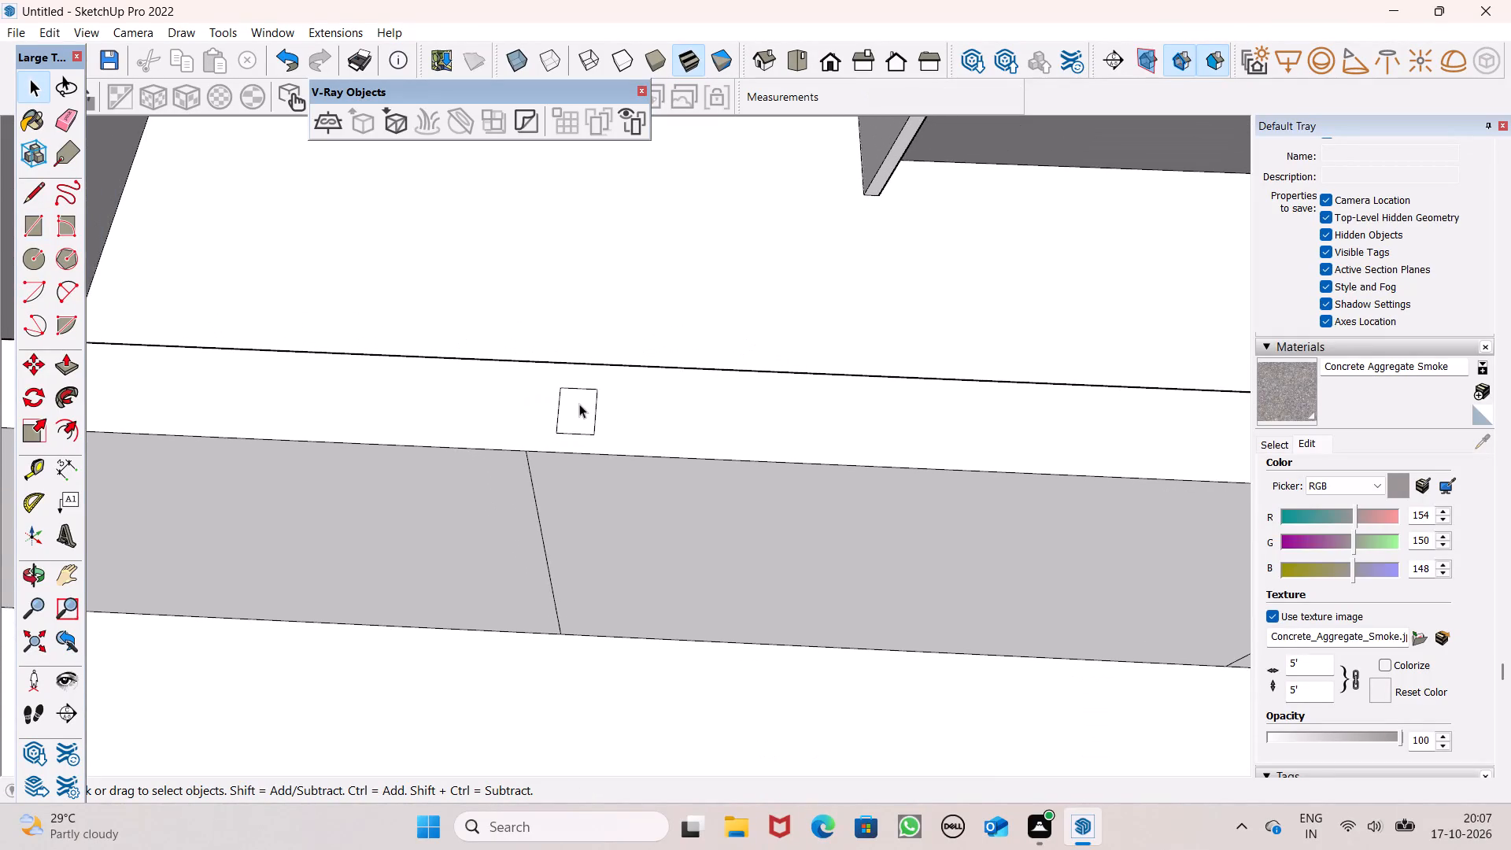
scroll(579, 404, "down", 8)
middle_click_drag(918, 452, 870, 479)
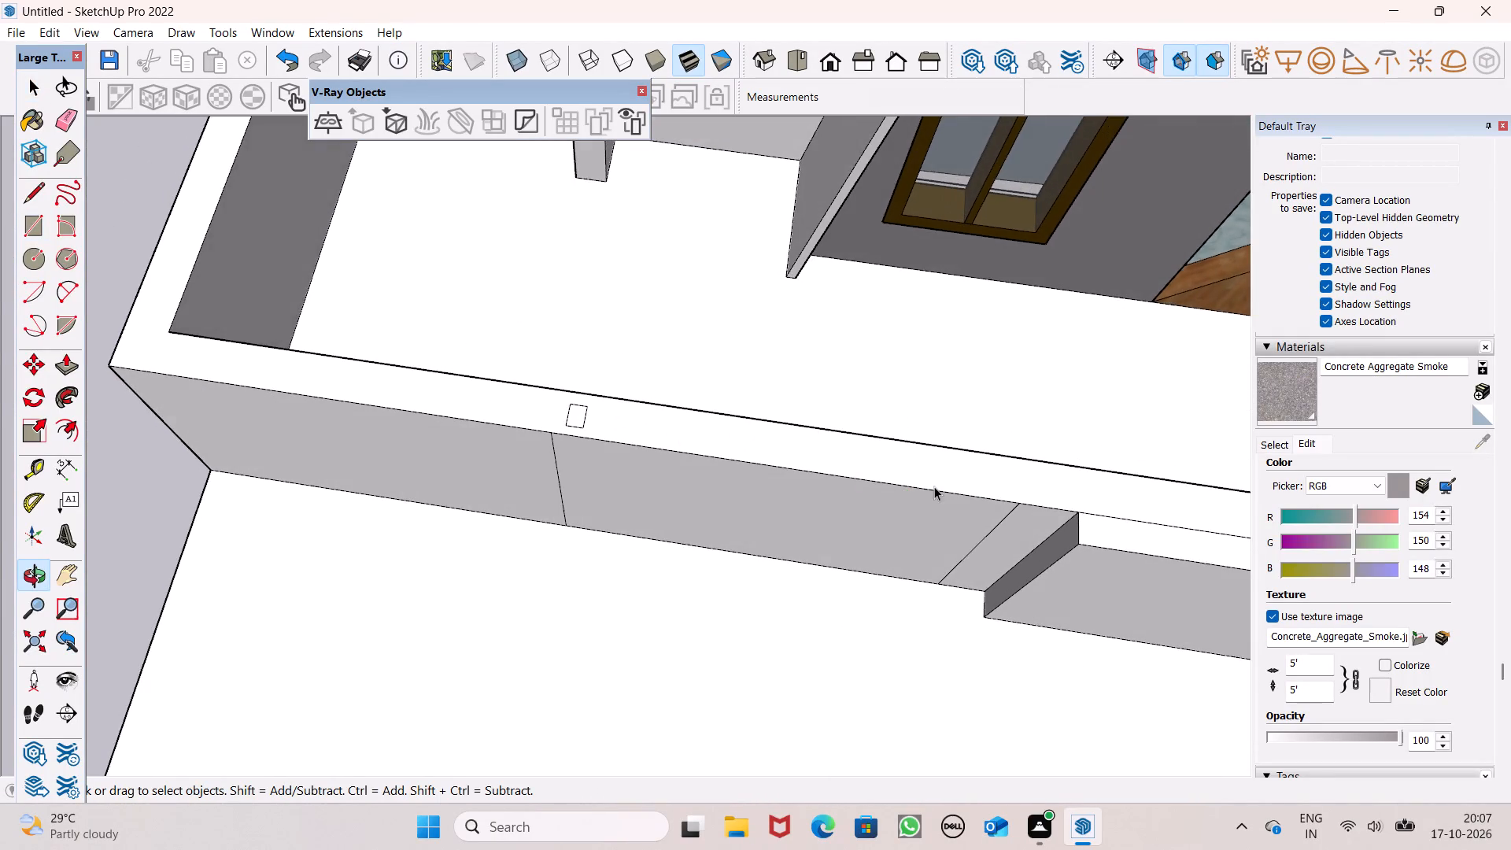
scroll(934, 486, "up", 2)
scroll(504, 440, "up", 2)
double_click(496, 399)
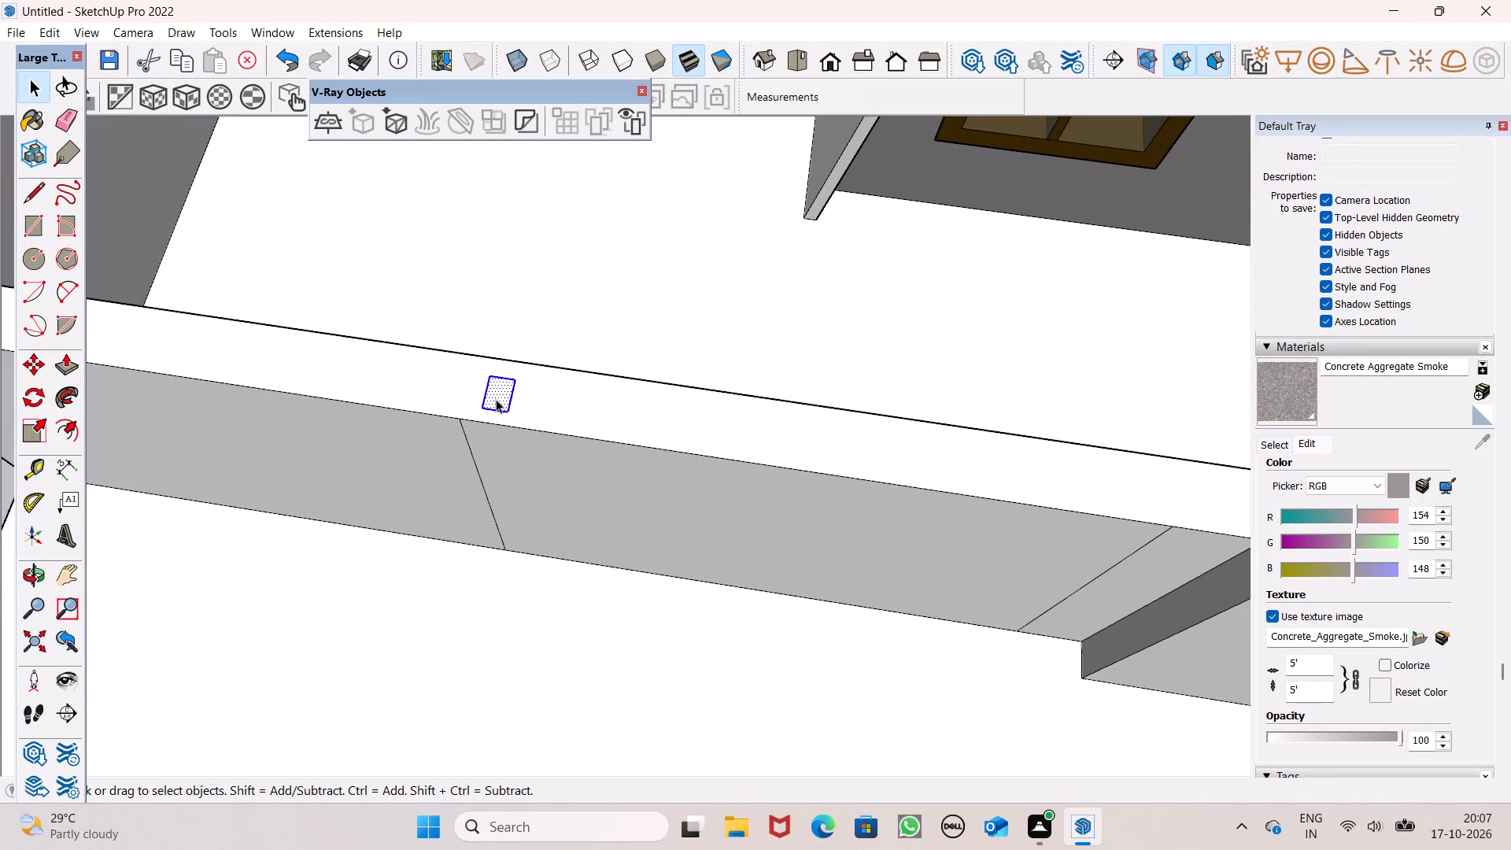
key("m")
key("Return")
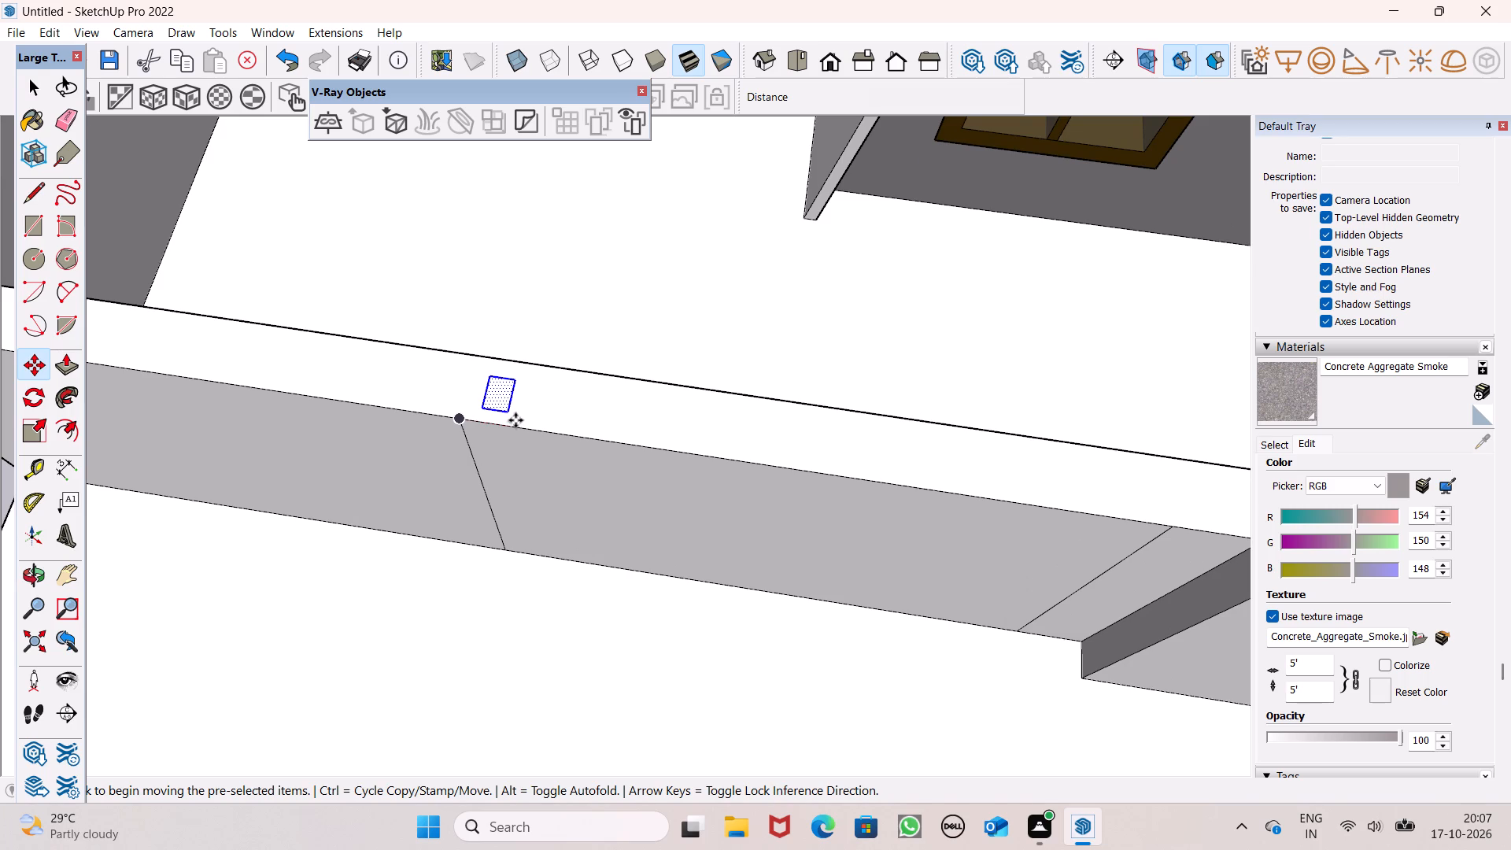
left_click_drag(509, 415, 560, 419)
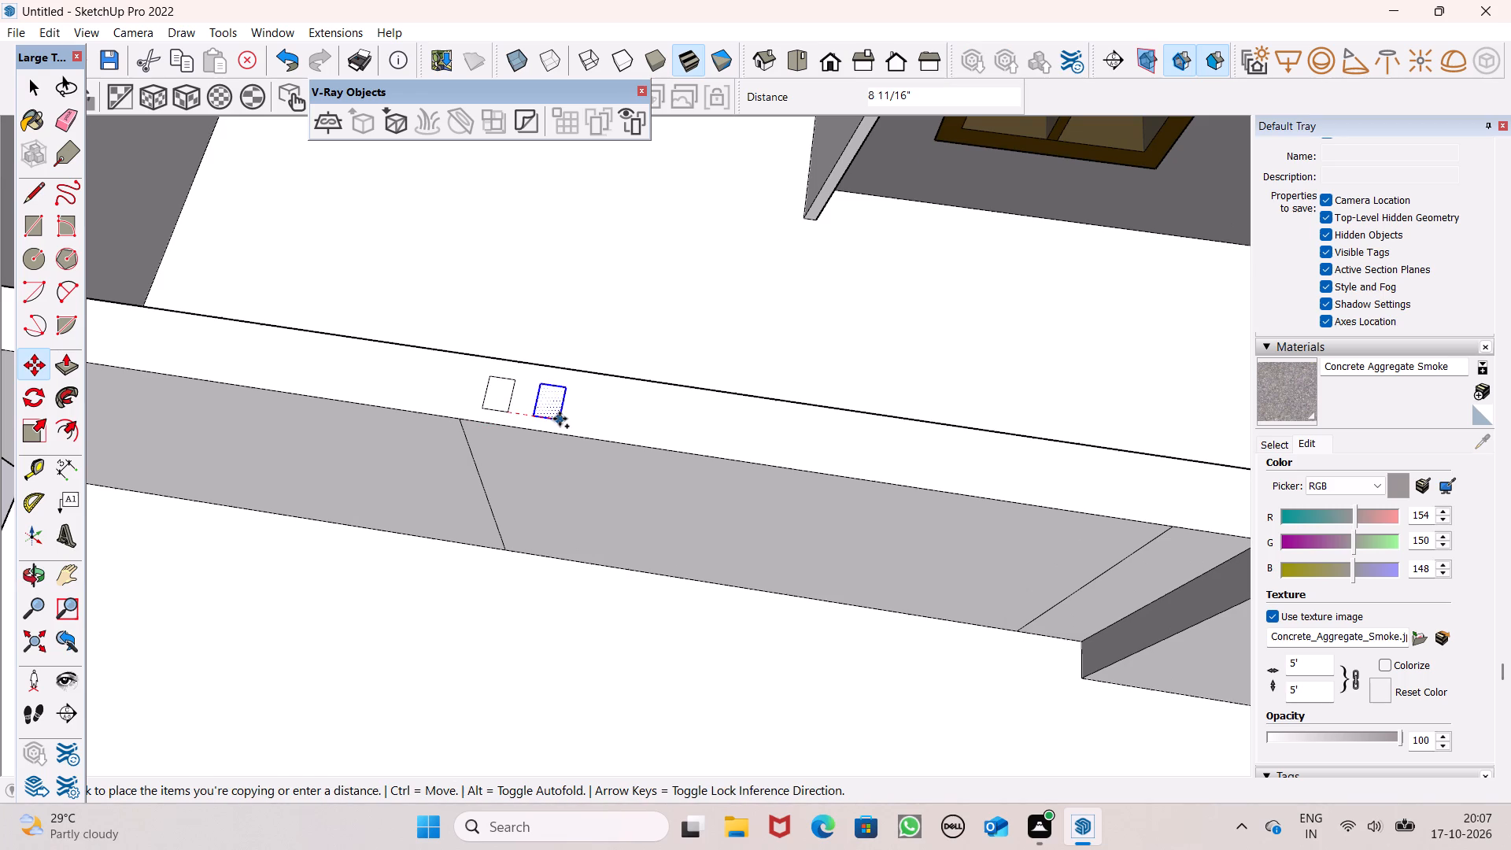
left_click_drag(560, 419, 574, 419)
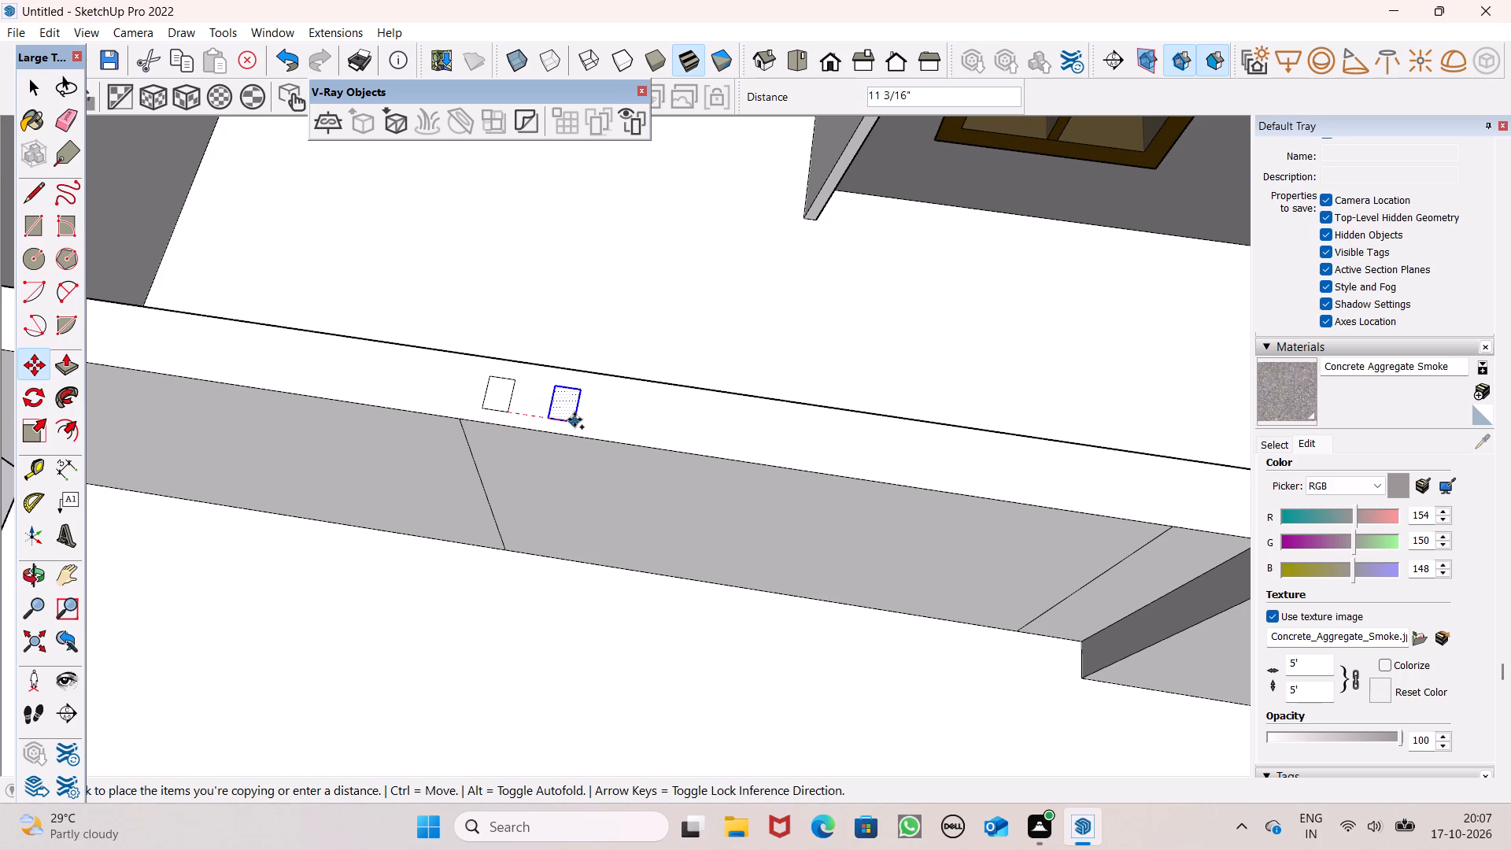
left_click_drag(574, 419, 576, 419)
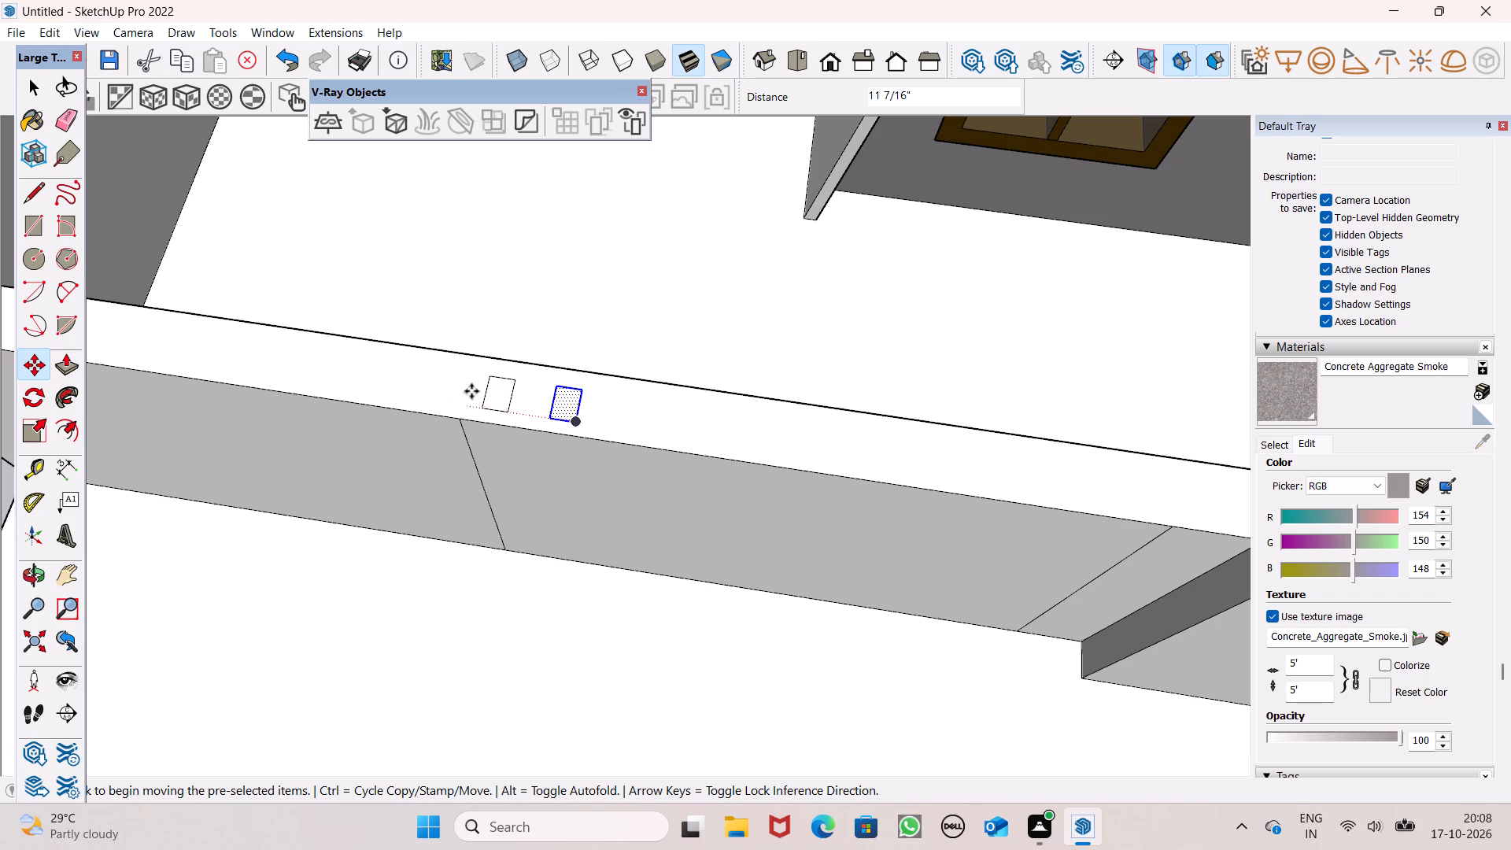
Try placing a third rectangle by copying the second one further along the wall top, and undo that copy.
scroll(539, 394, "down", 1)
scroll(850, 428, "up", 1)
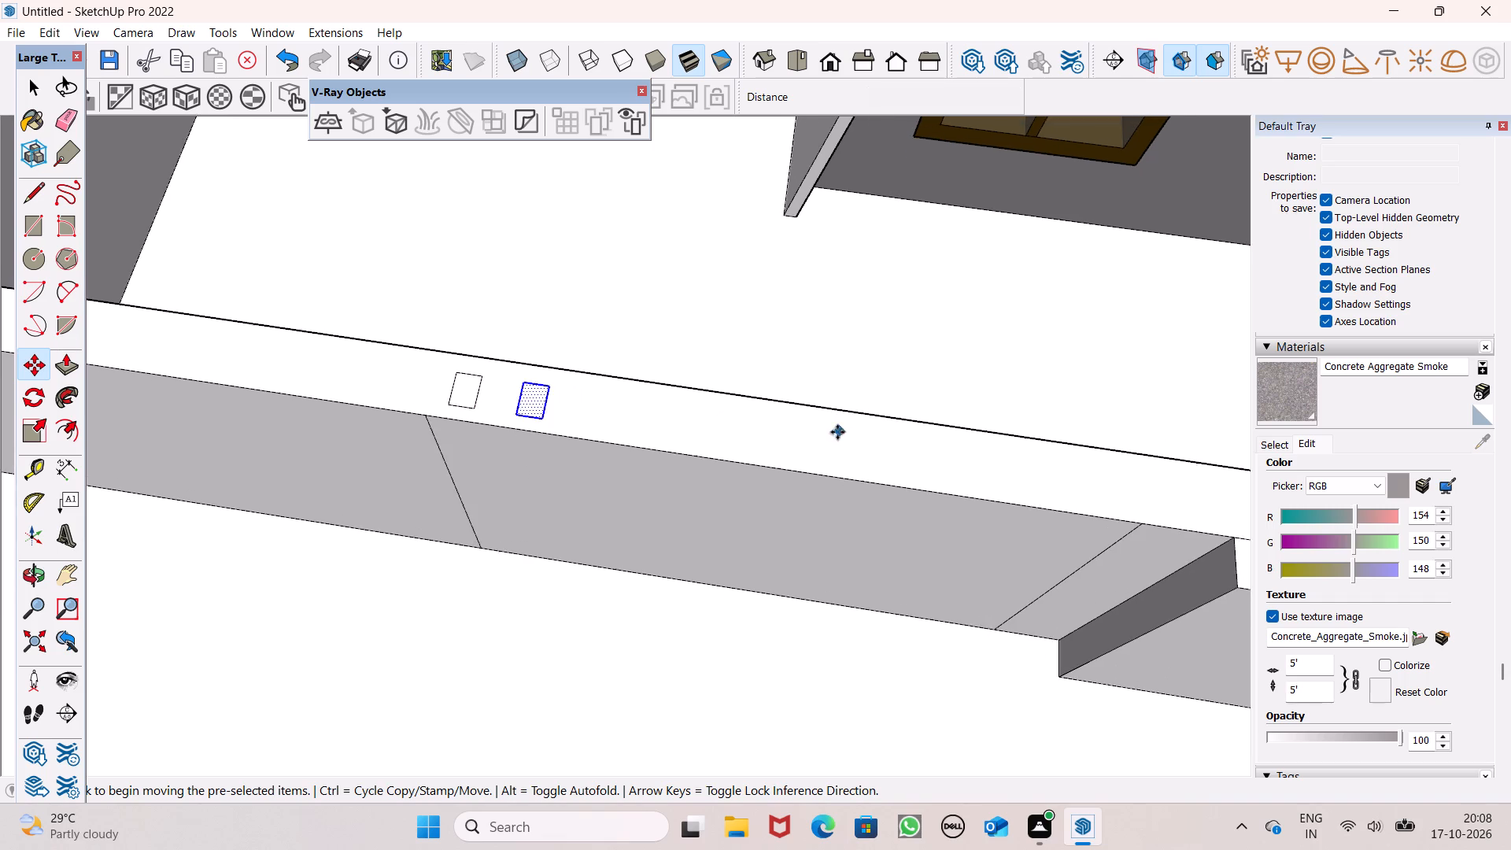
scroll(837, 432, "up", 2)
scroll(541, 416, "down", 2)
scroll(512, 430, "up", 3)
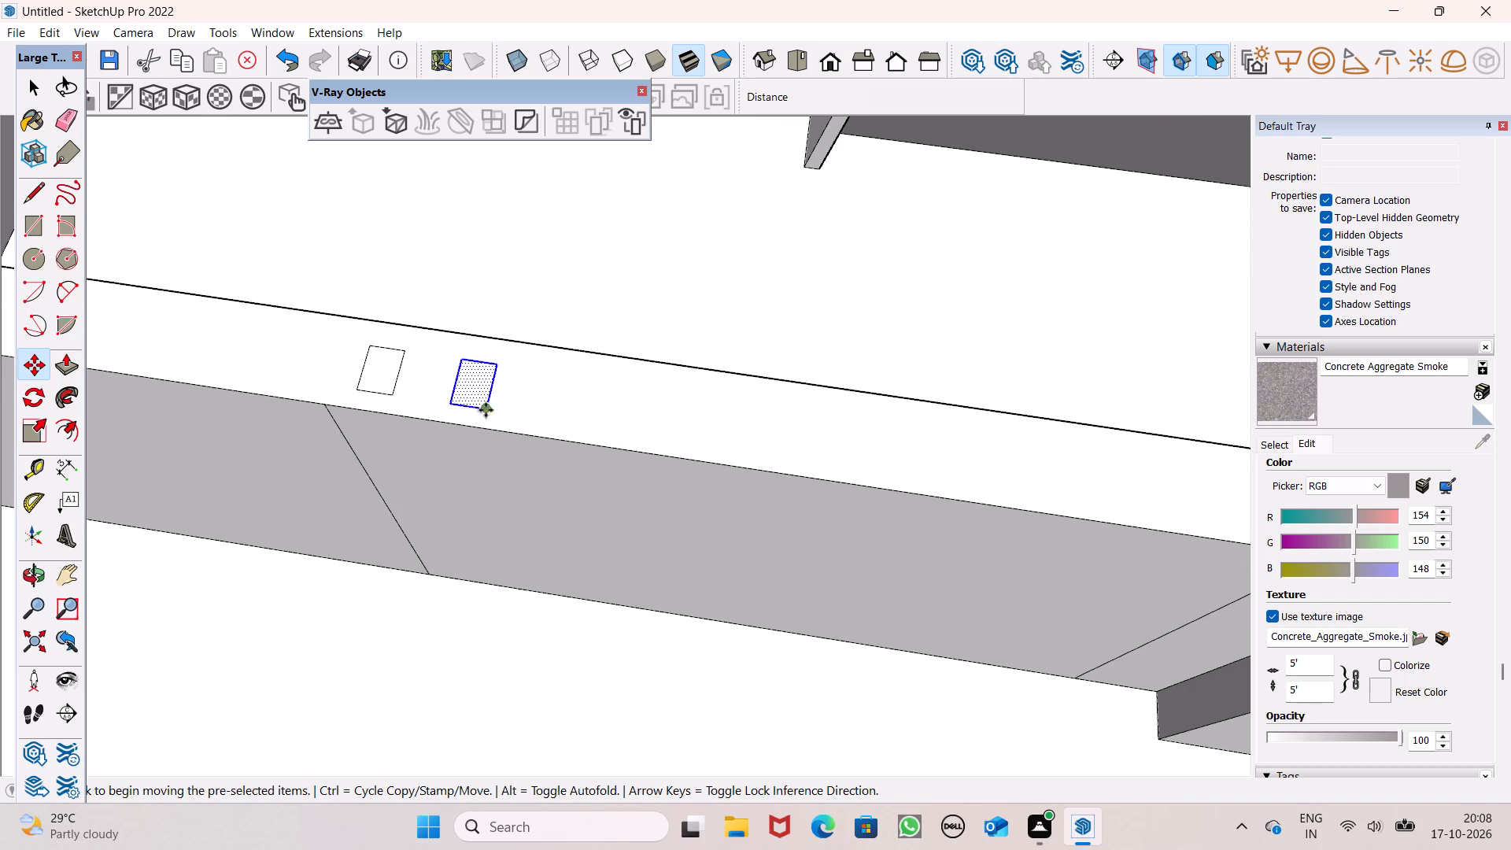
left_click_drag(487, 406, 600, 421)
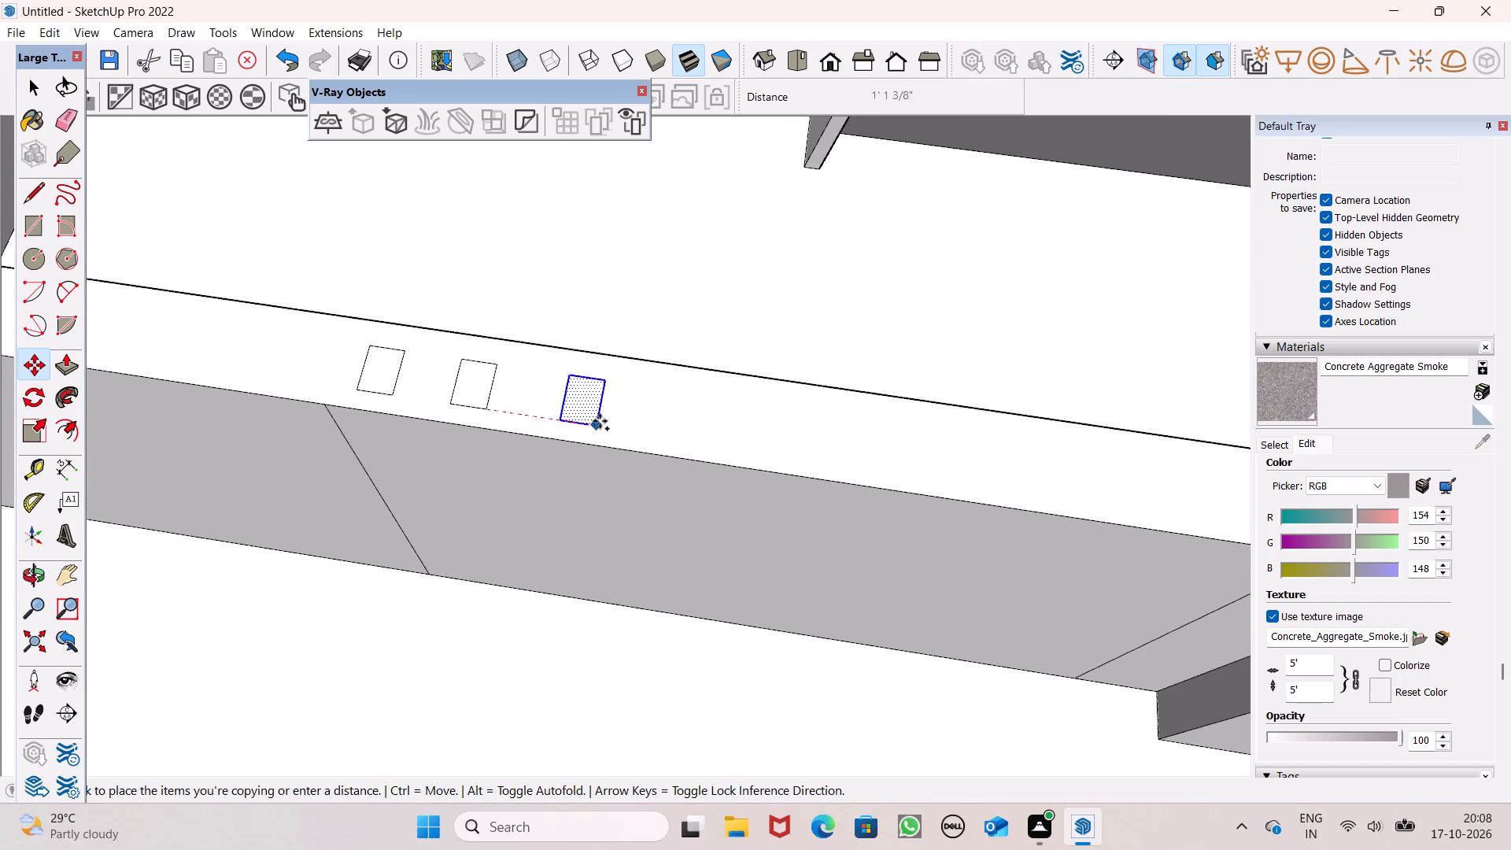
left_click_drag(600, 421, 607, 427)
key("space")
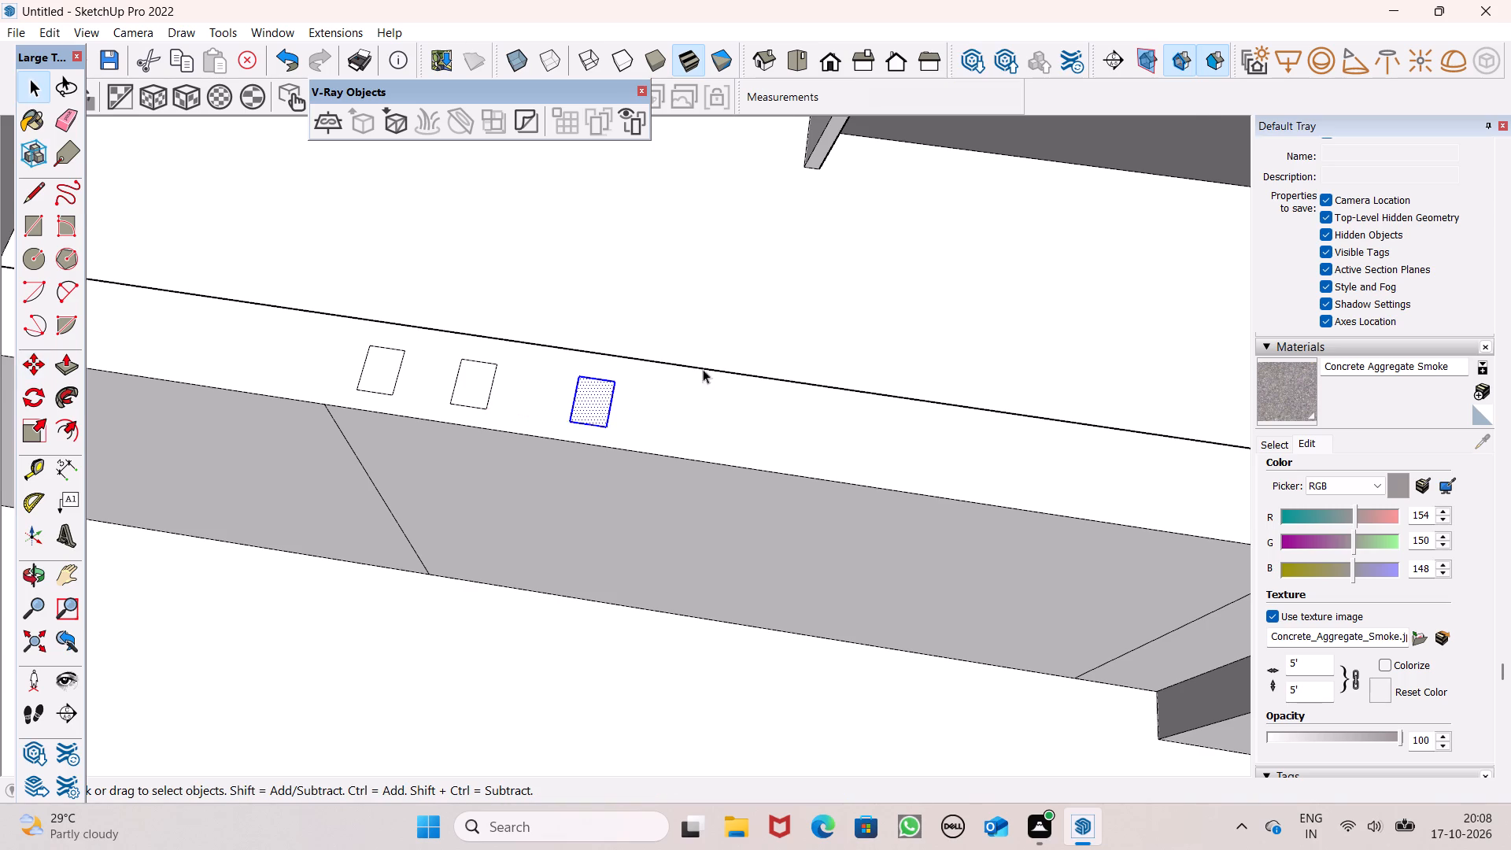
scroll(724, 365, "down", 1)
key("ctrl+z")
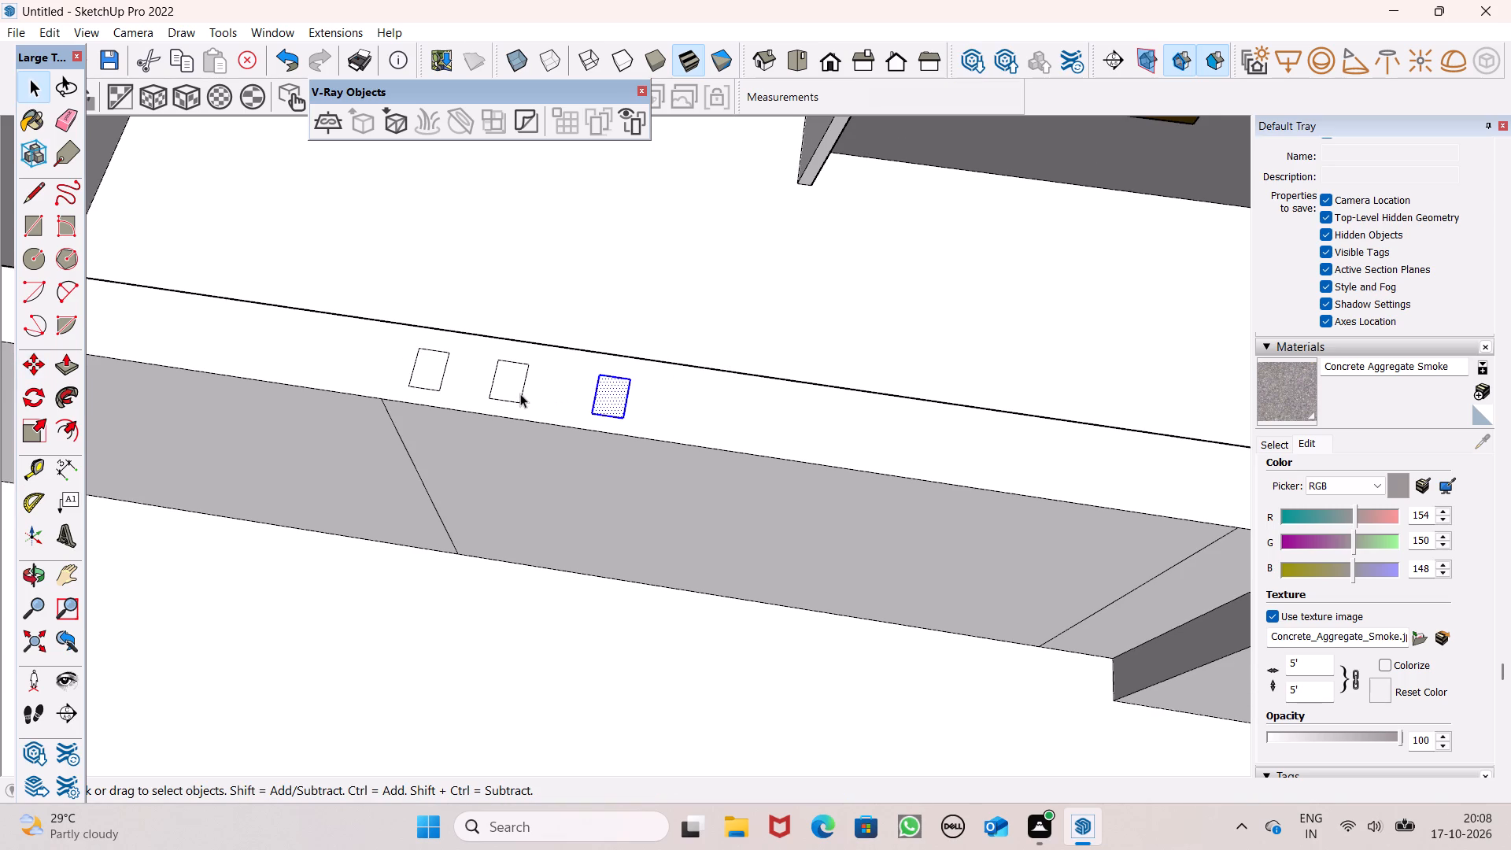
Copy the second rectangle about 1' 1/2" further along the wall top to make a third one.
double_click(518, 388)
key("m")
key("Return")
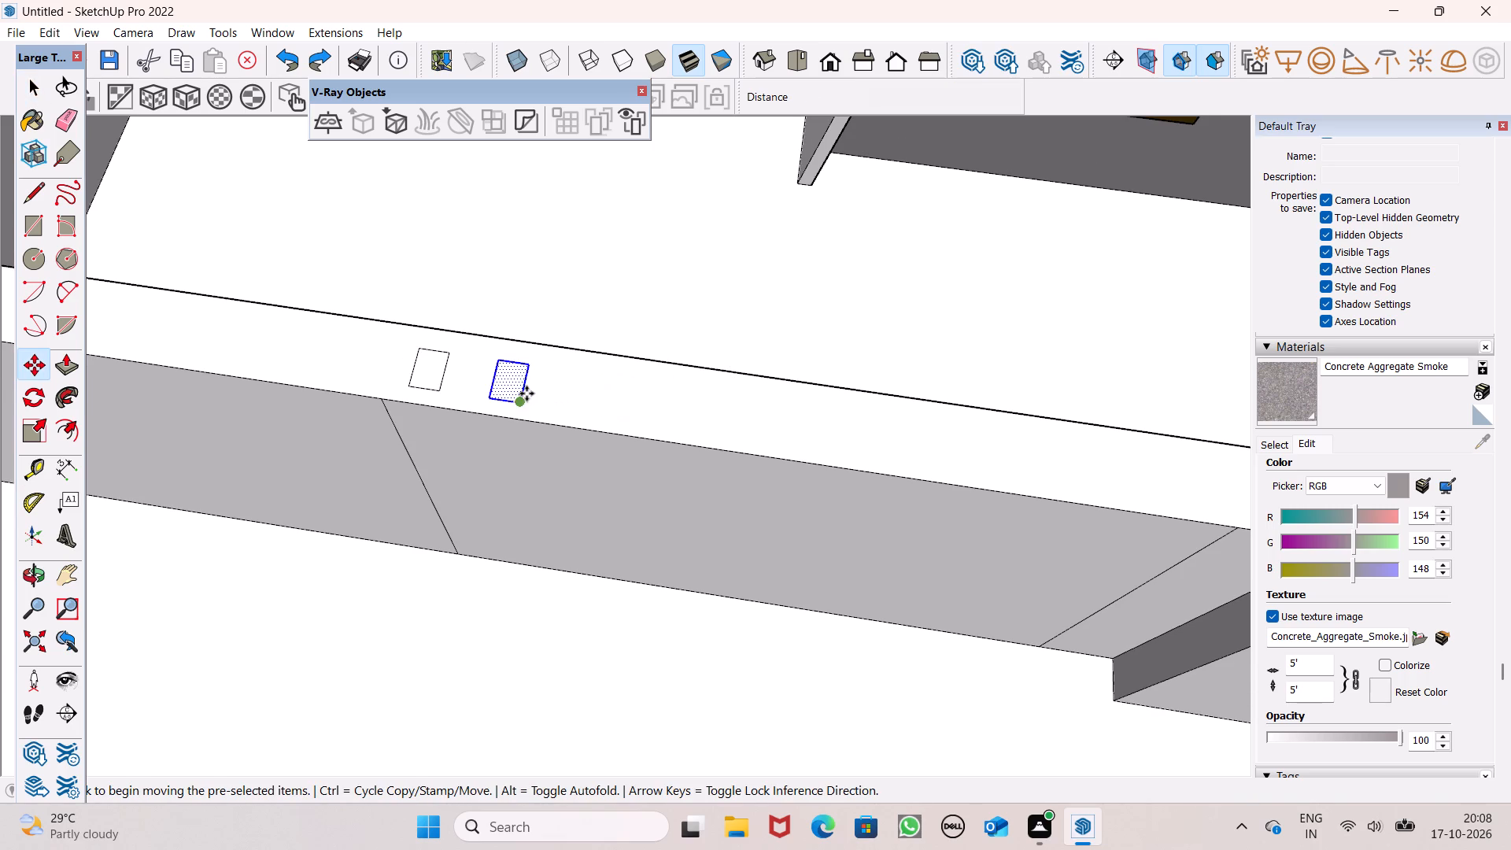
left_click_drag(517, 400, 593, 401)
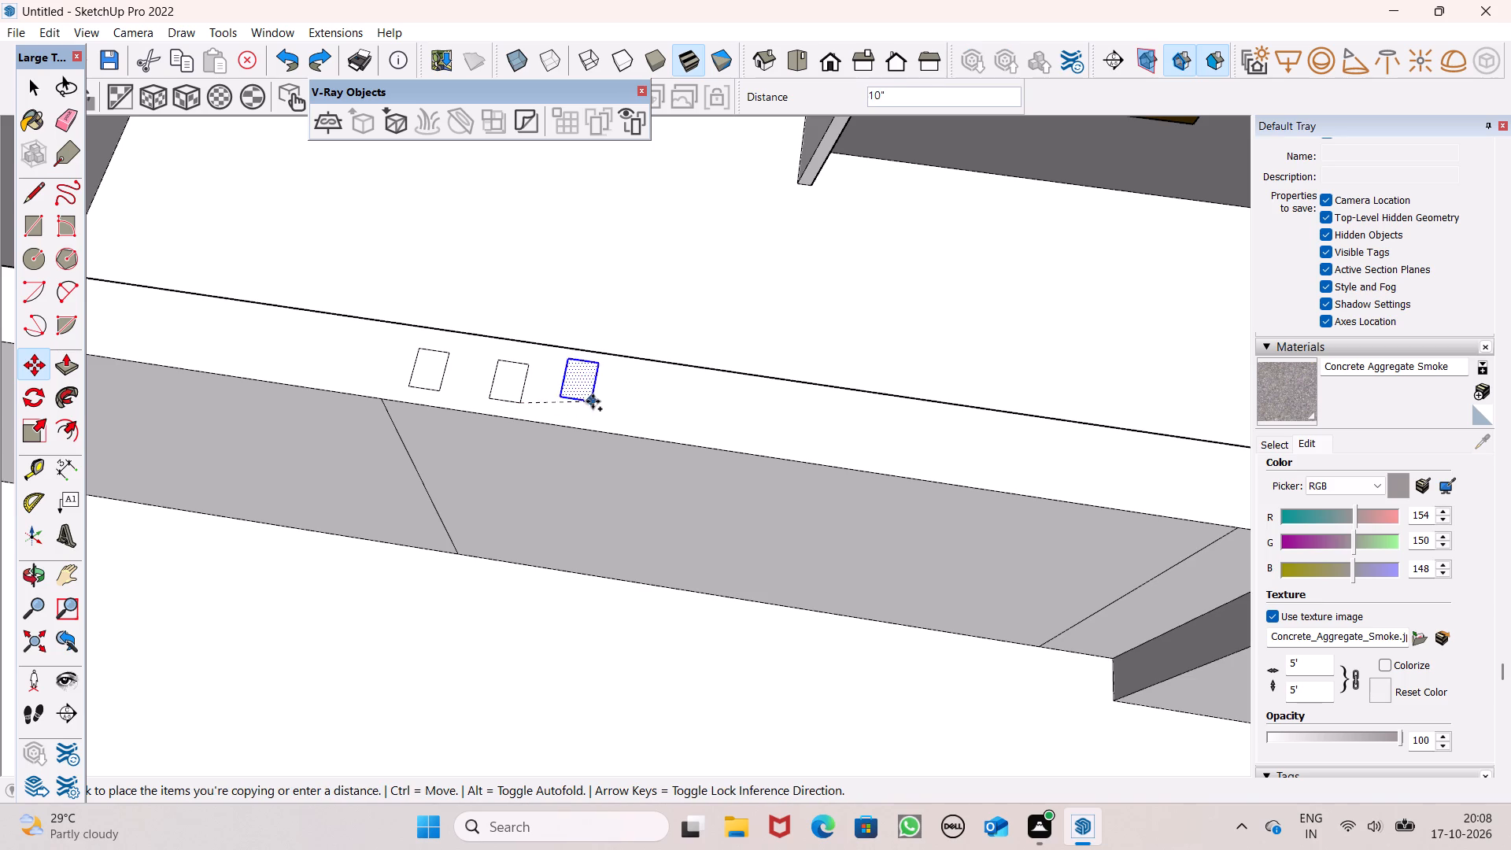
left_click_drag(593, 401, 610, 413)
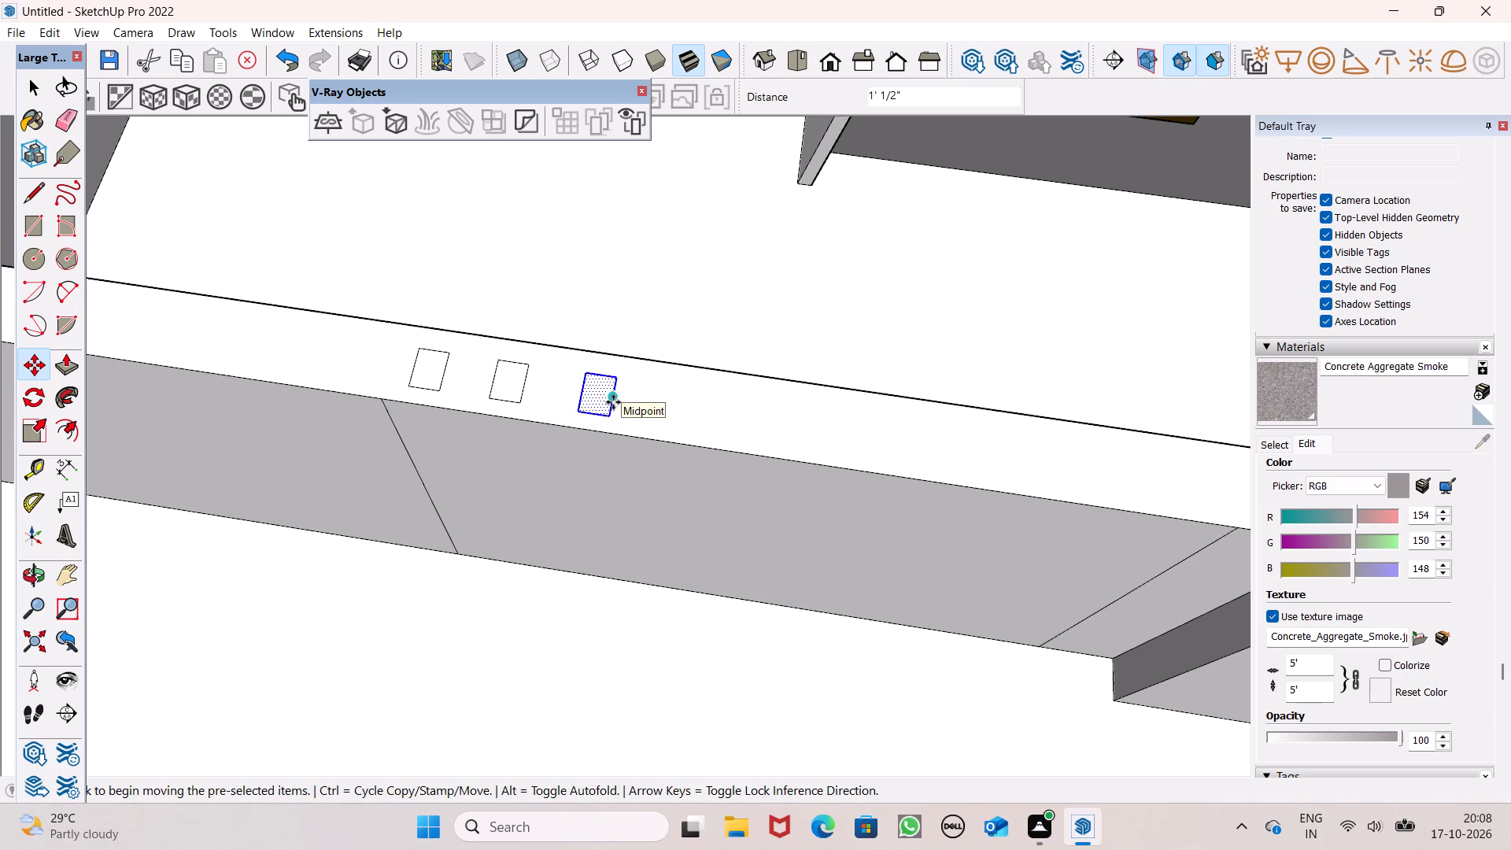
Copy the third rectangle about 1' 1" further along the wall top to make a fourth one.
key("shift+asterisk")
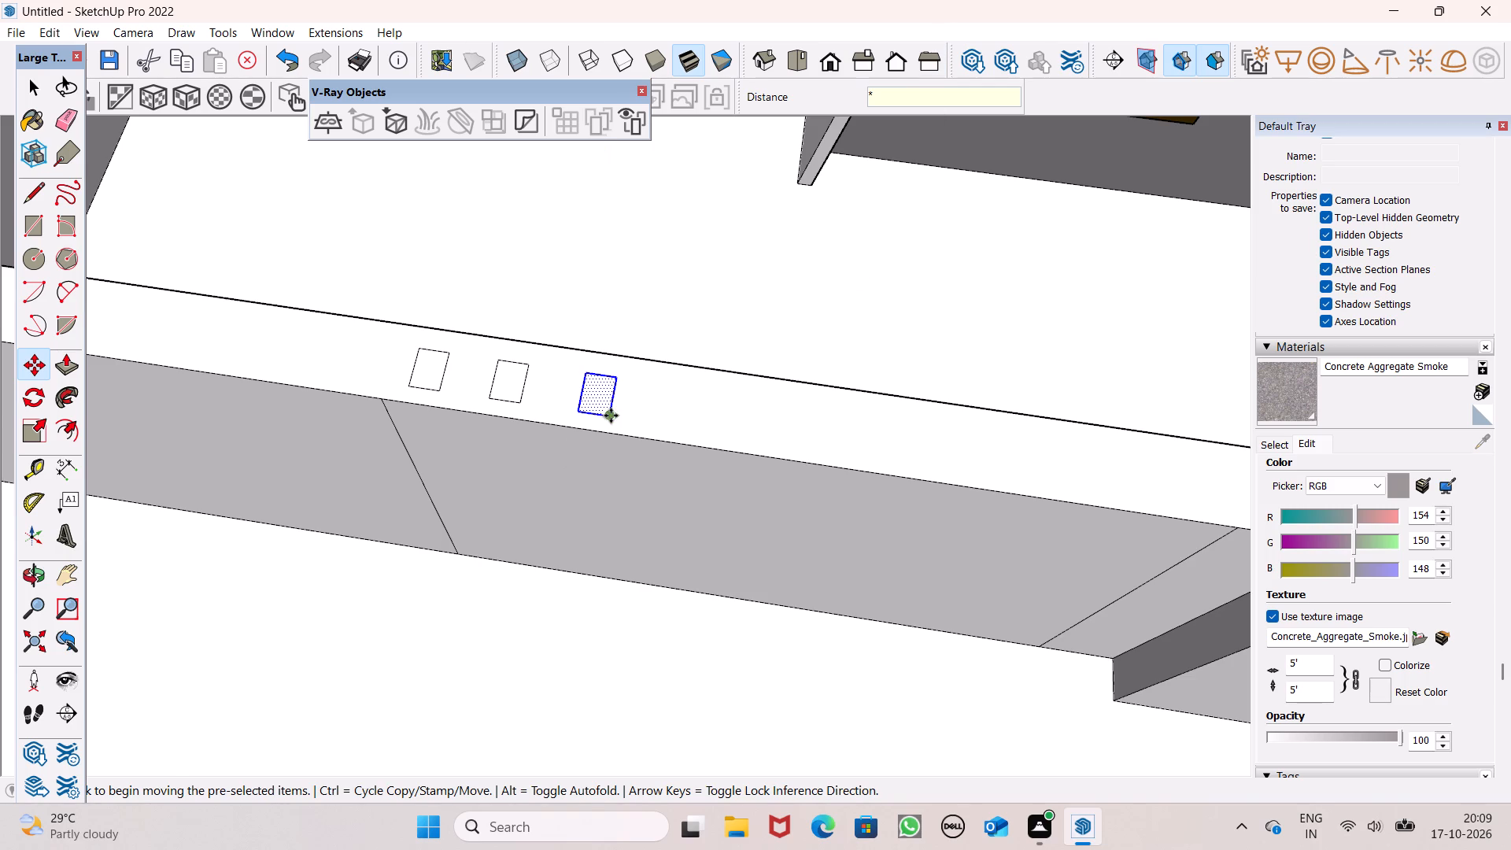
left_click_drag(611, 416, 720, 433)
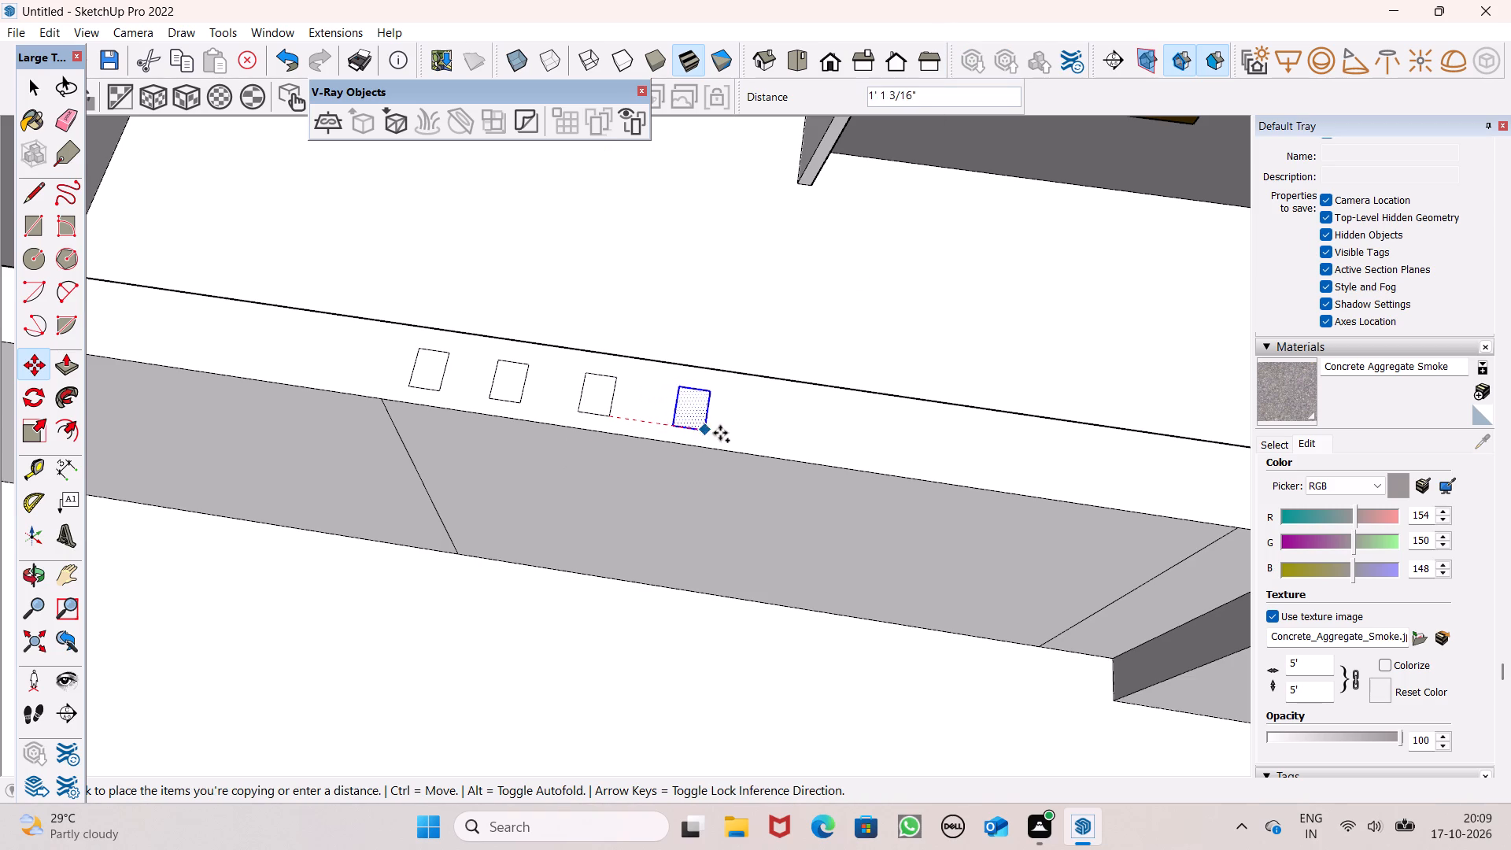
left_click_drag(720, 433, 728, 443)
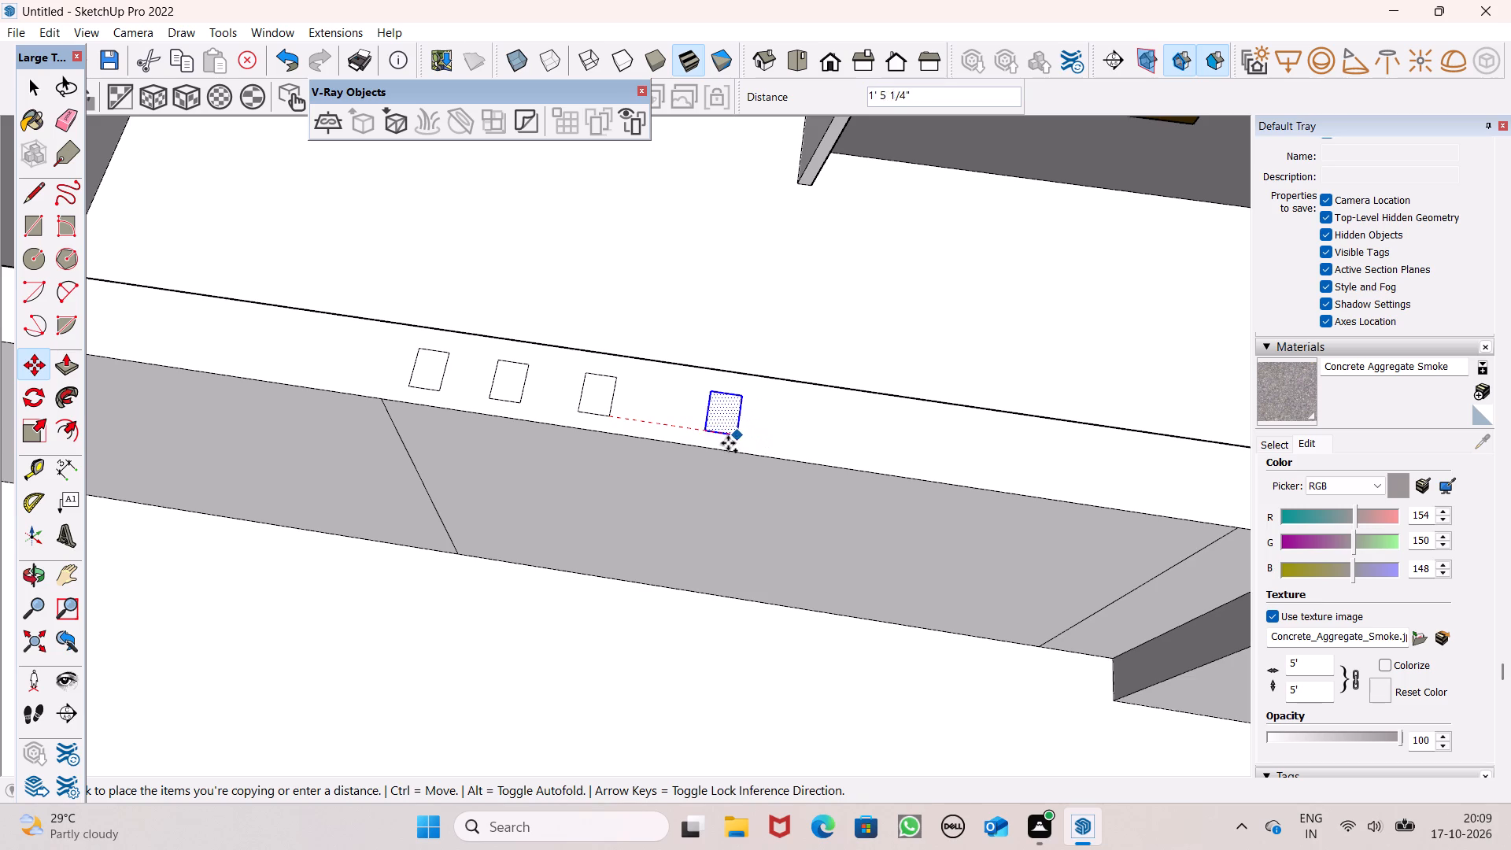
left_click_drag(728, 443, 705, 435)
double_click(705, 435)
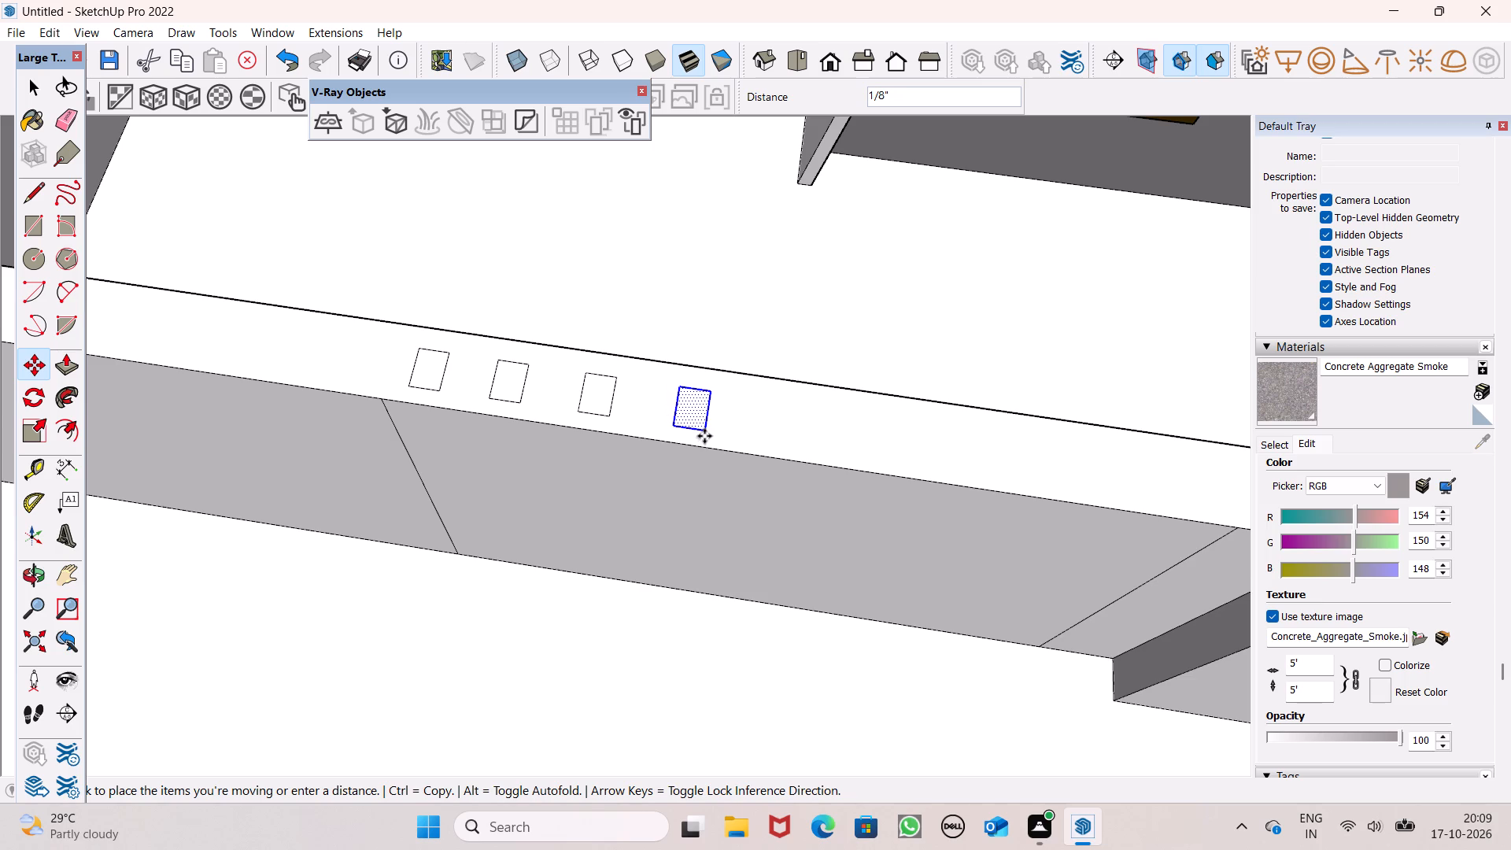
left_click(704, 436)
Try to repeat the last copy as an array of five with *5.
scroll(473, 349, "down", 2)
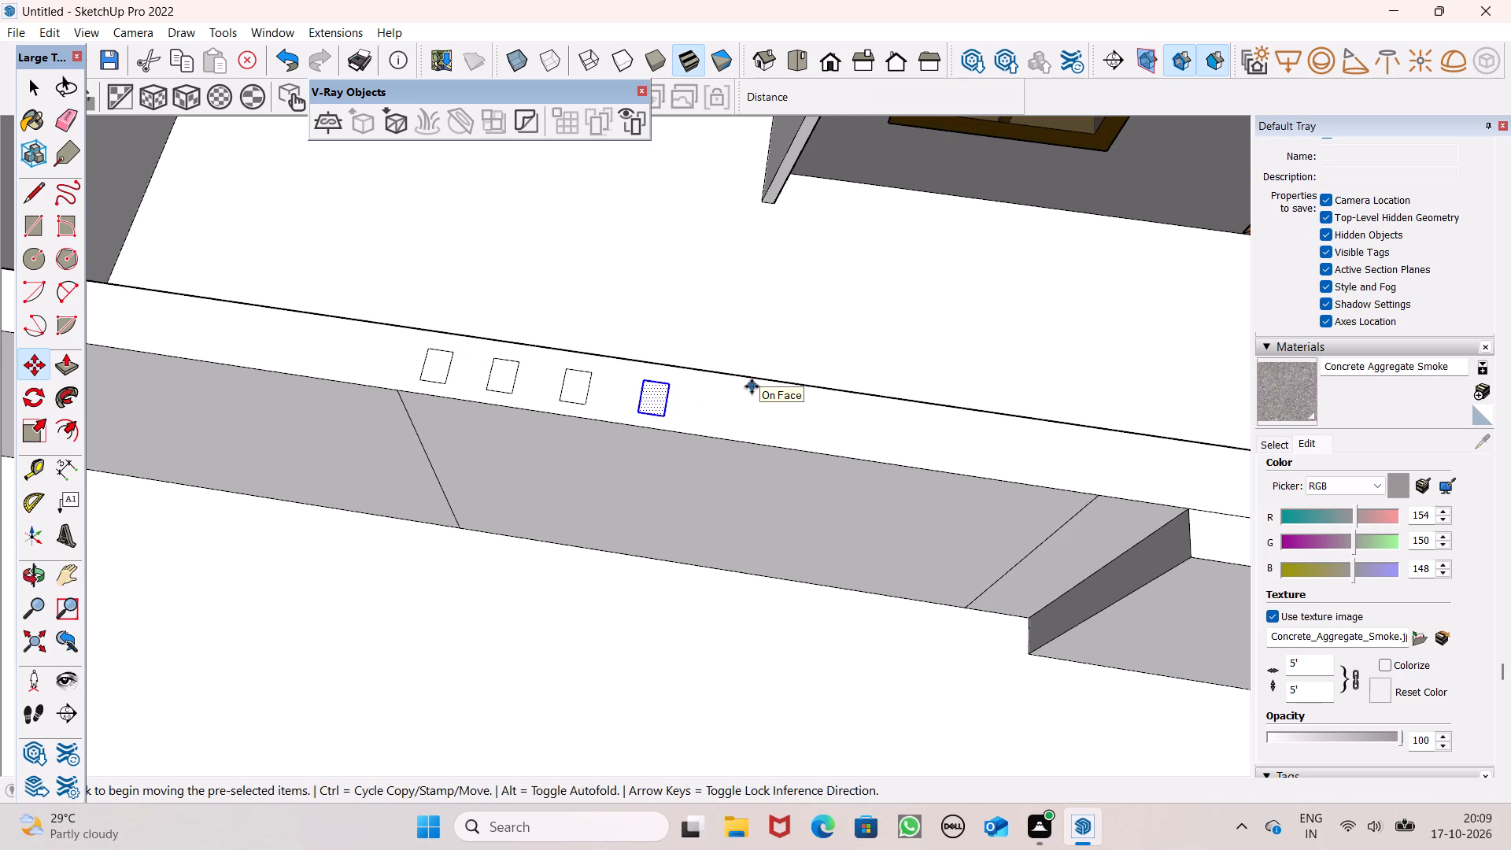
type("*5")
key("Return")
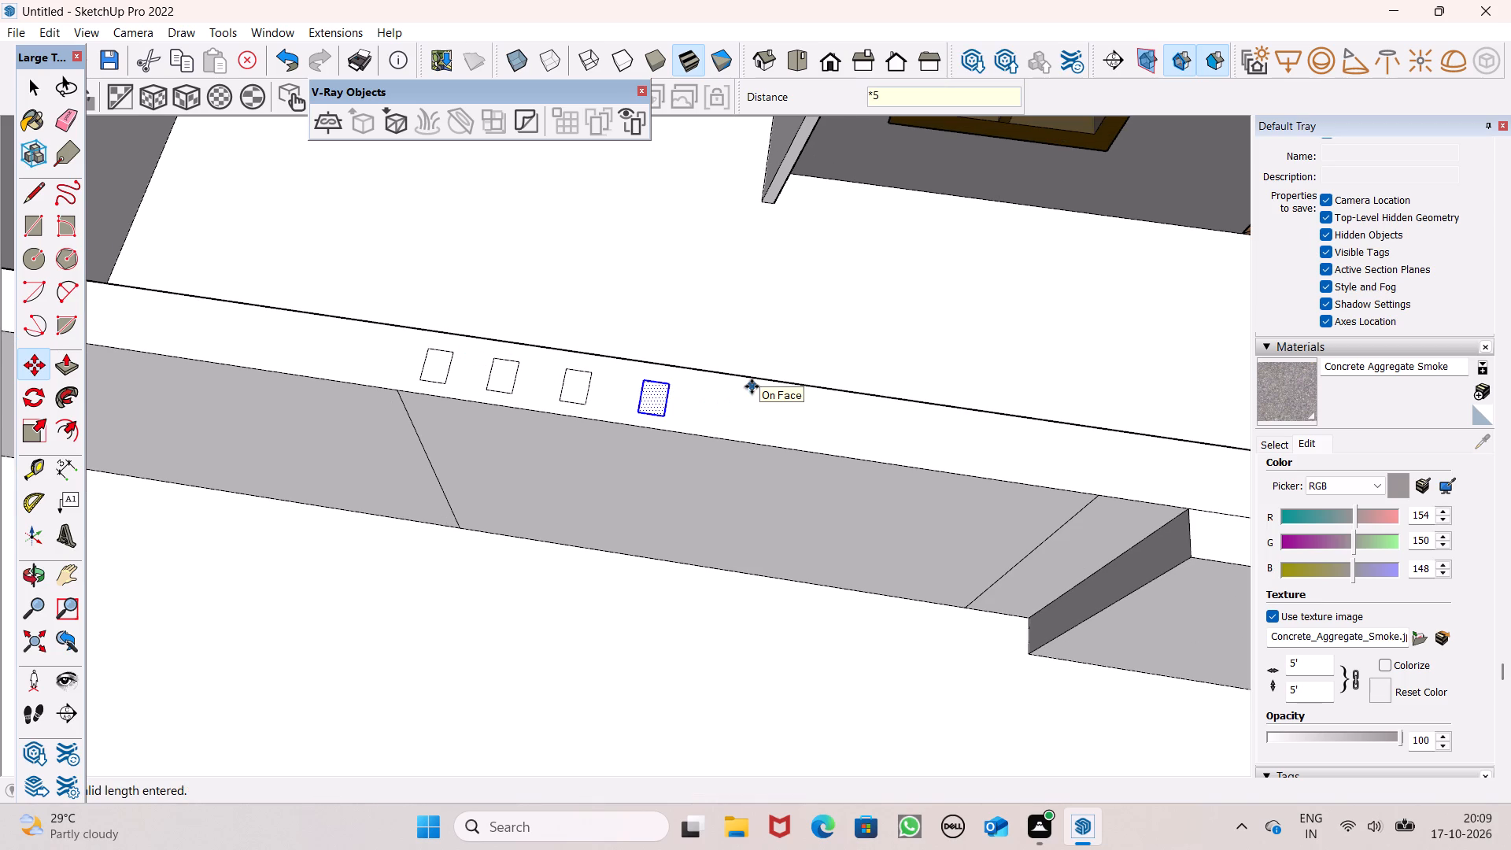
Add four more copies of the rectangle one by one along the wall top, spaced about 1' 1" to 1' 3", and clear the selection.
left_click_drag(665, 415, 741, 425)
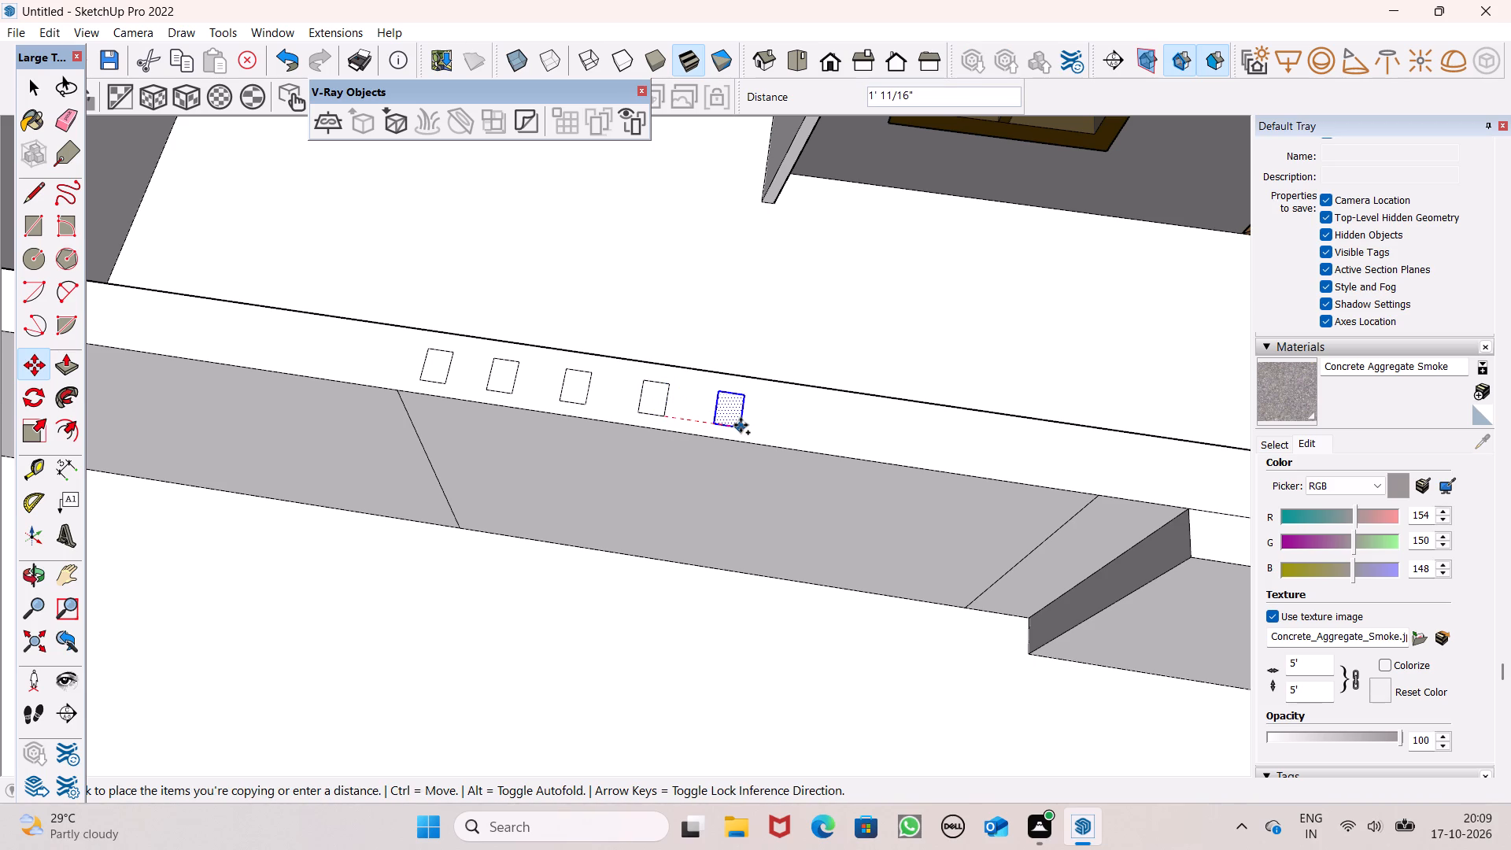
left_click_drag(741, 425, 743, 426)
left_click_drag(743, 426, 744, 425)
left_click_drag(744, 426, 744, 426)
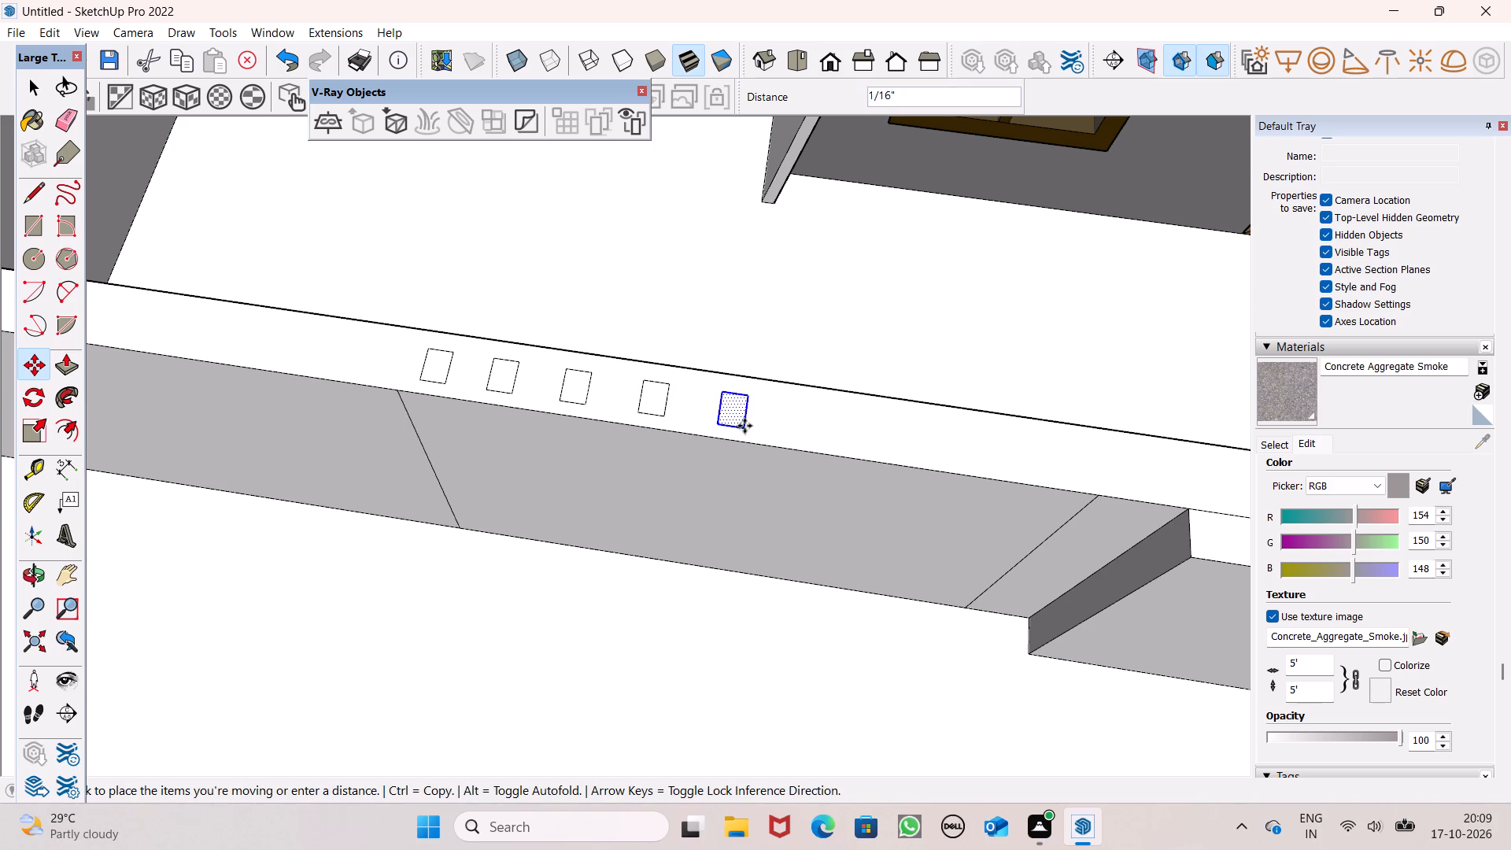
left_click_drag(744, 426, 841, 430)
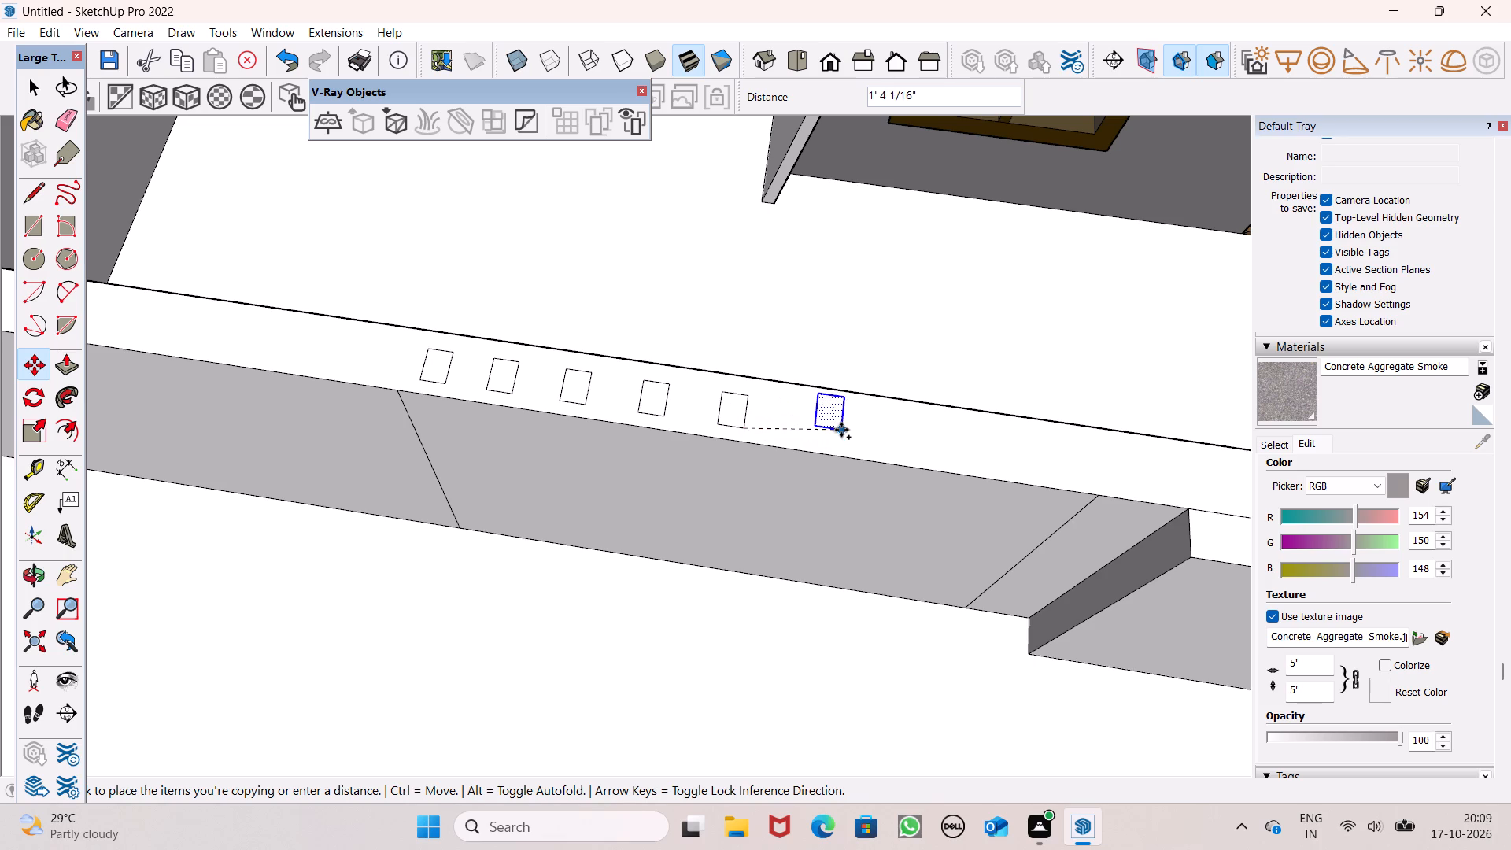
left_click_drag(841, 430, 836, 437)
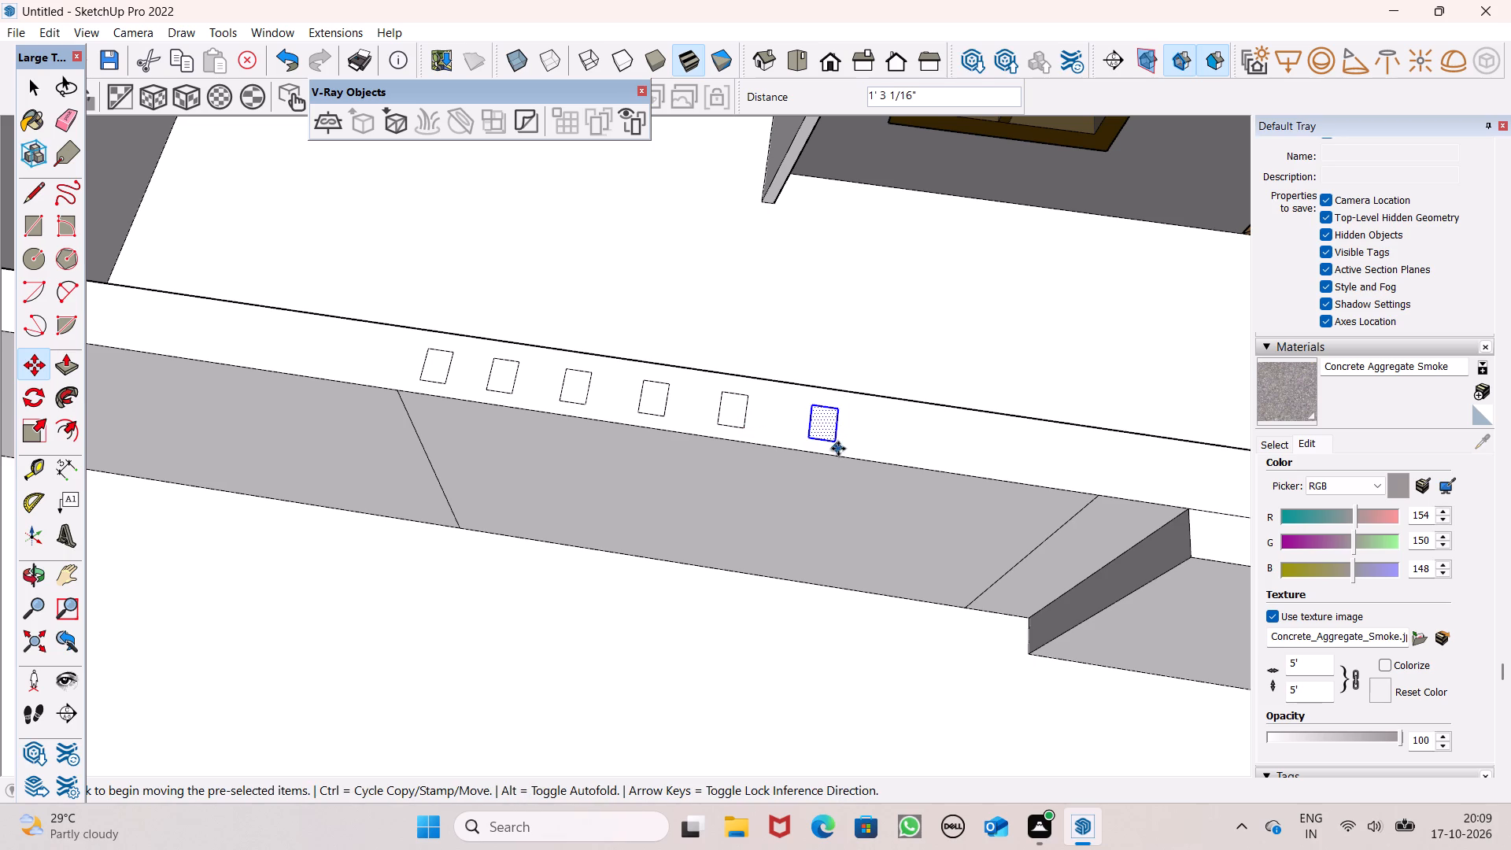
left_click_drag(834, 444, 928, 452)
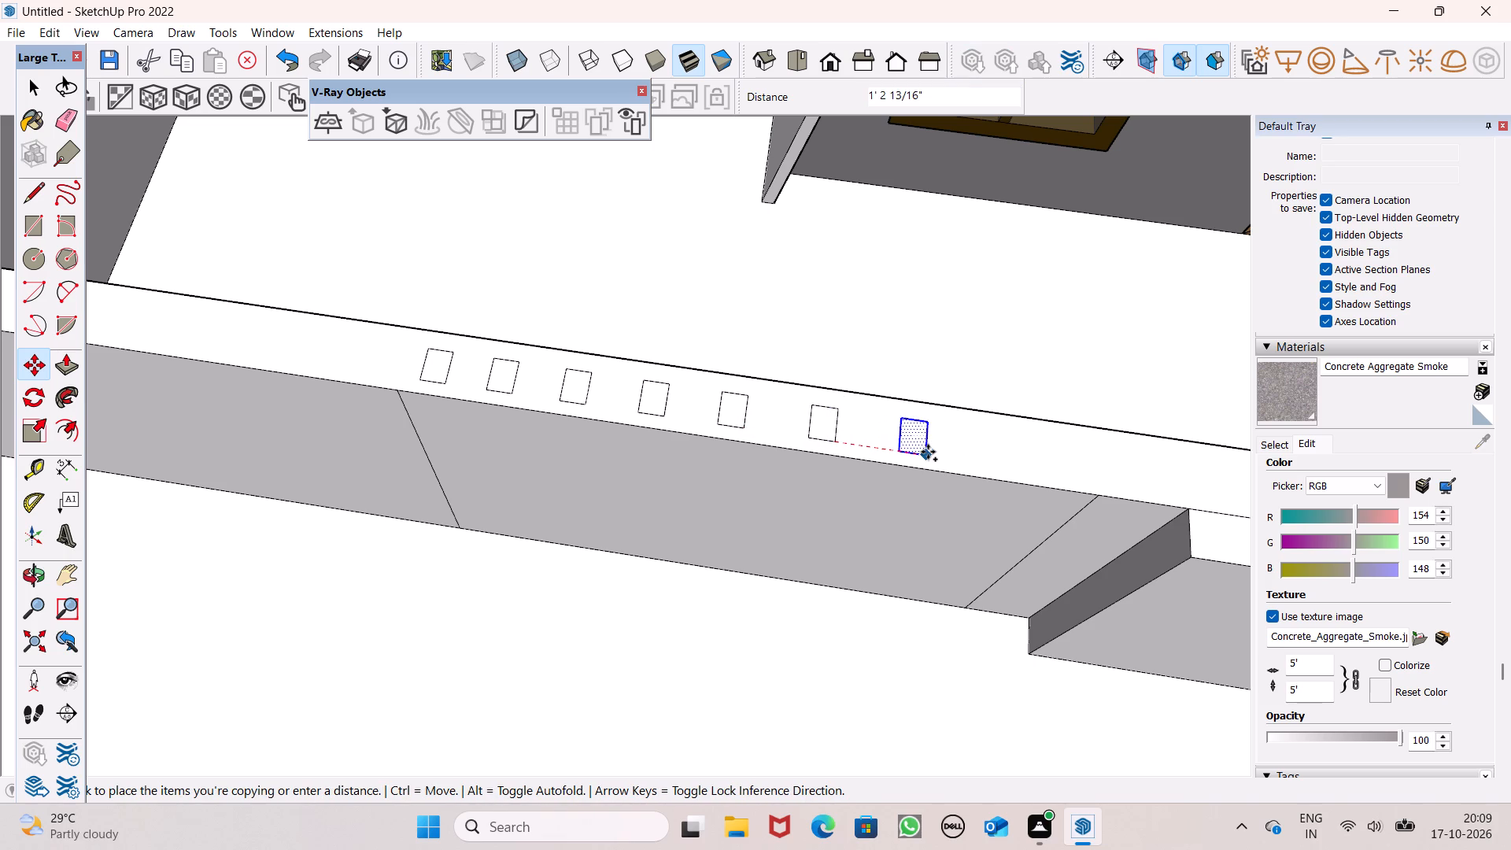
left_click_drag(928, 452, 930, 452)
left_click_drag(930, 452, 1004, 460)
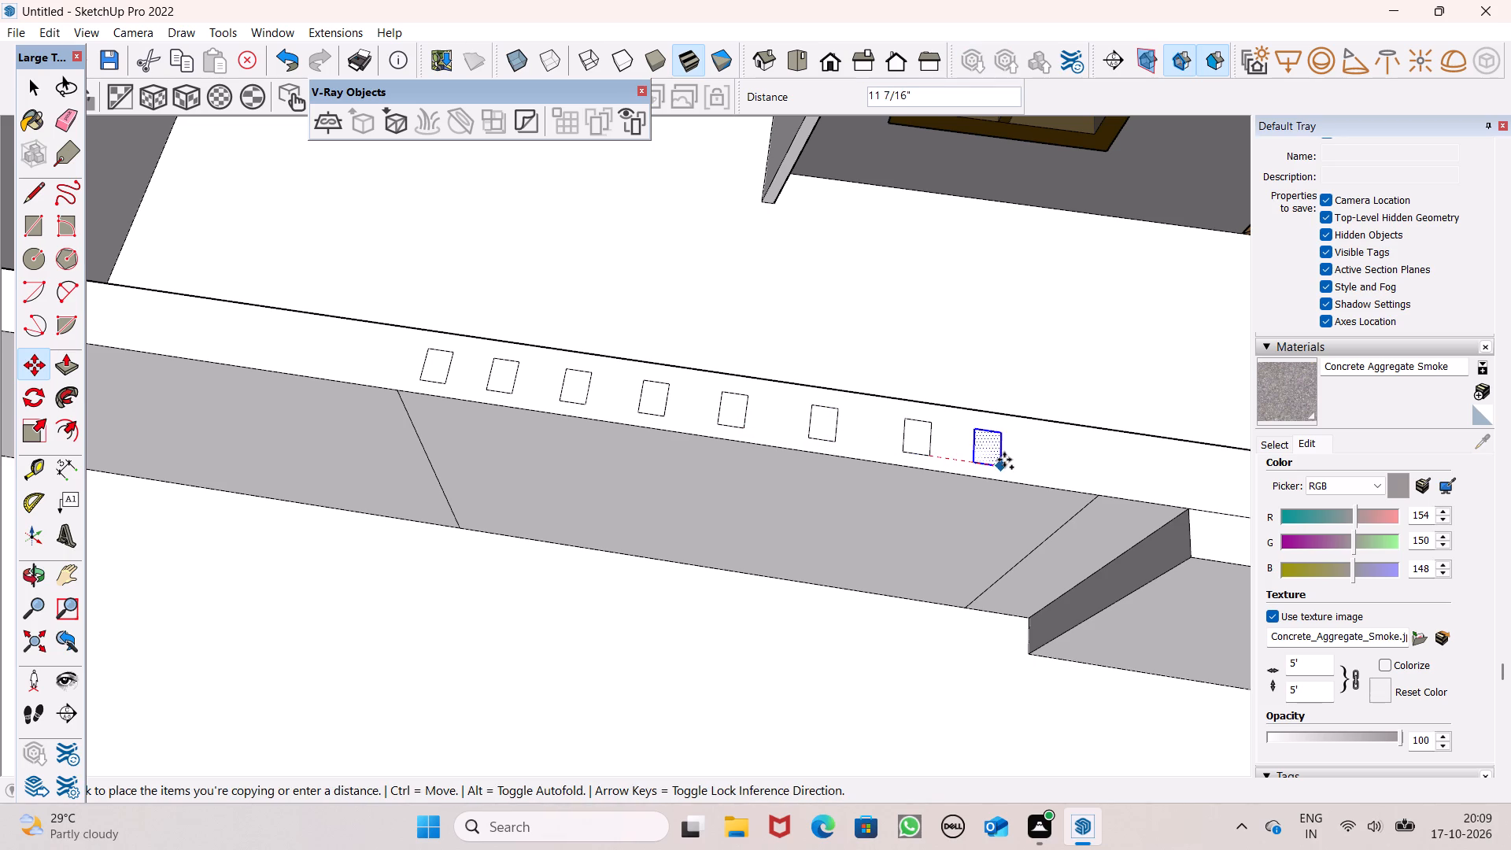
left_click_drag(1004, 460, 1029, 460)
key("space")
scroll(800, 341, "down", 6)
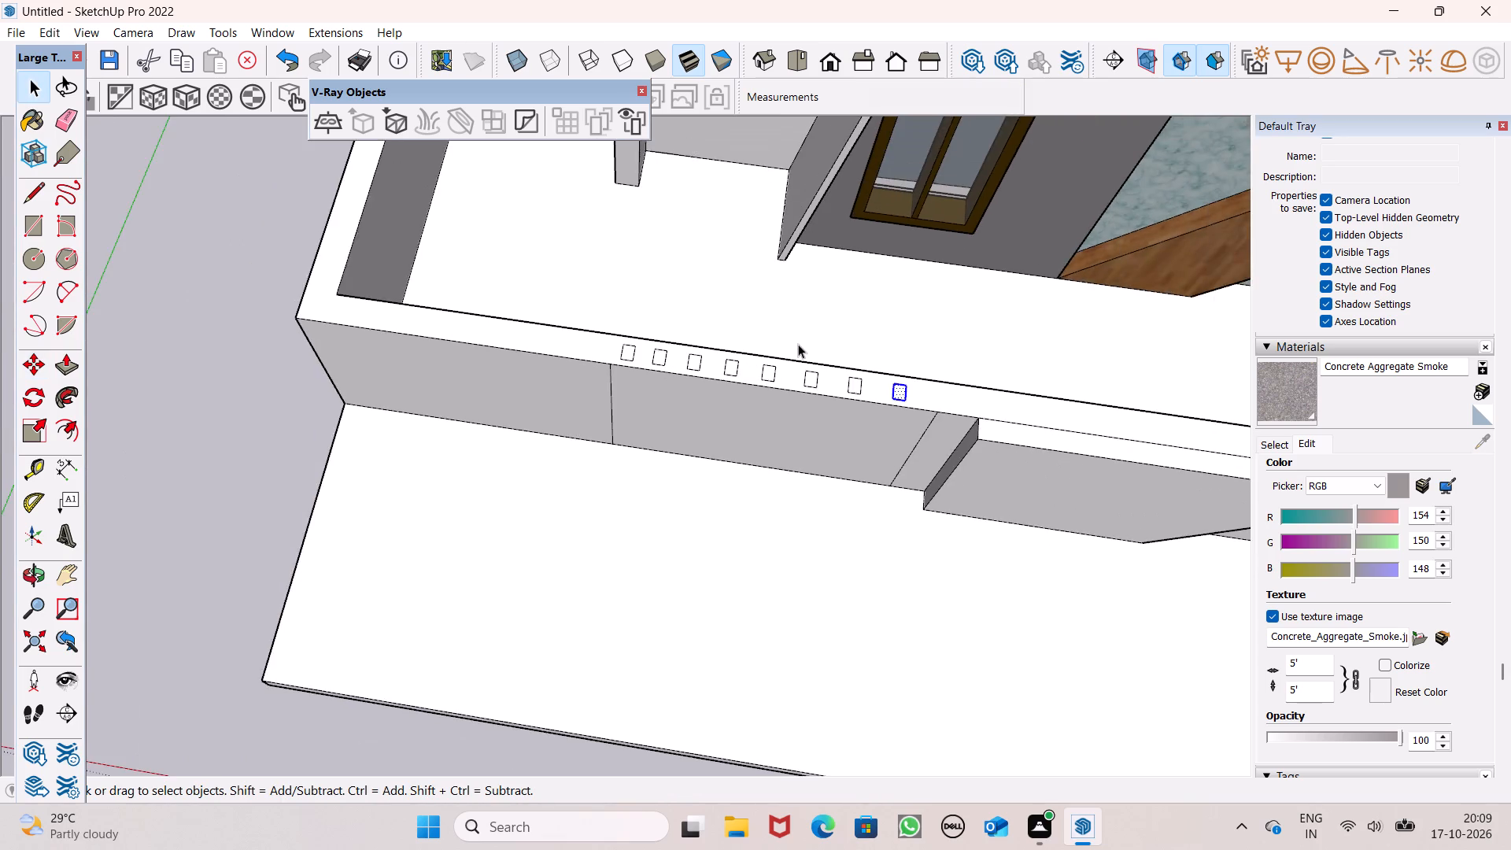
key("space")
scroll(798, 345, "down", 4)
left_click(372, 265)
Erase the eight small rectangles on the wall top in a single Eraser sweep along the row.
scroll(820, 342, "up", 6)
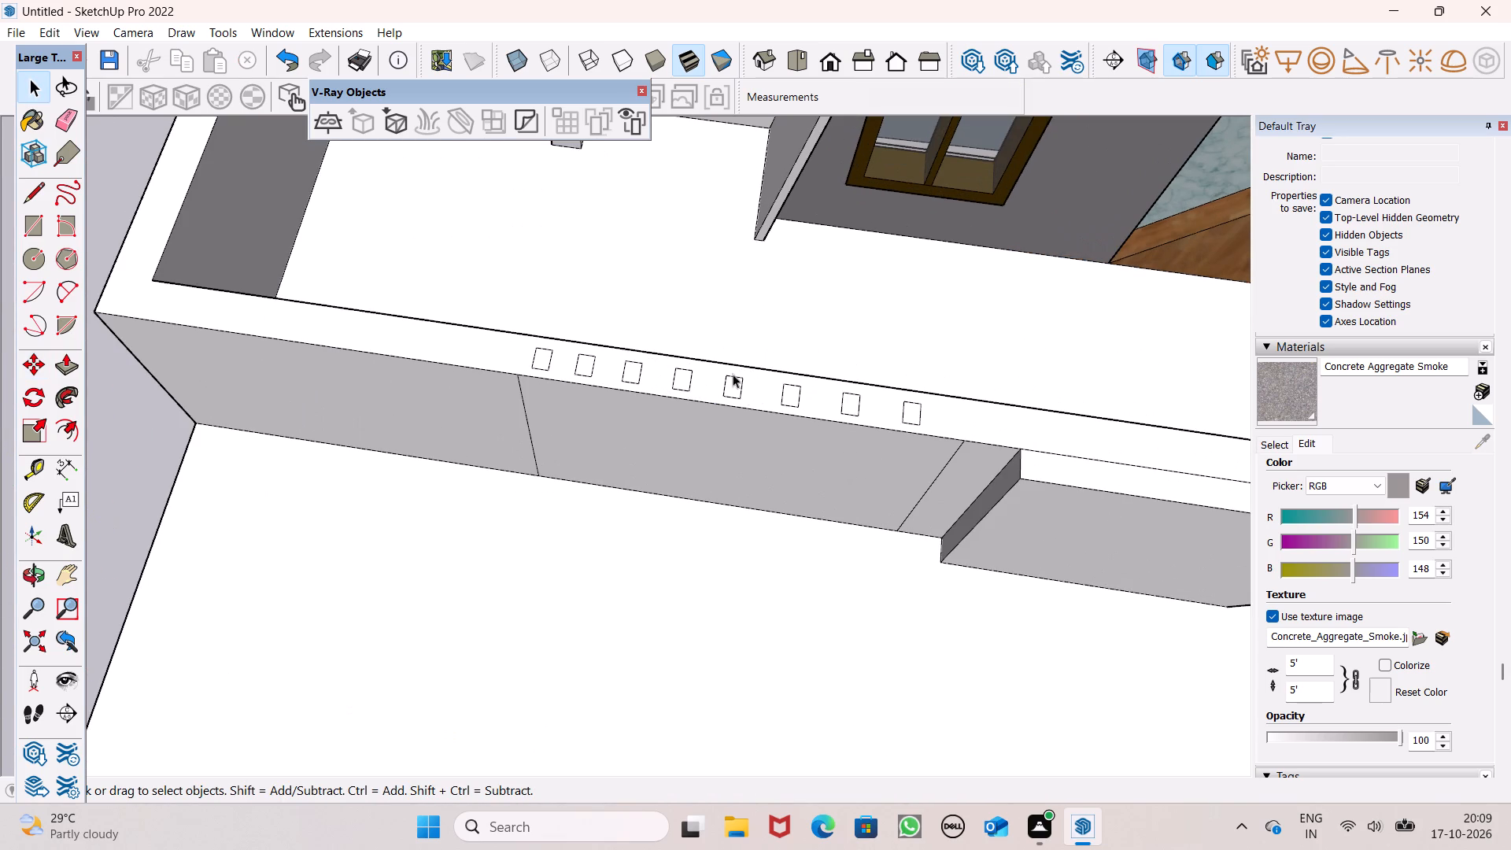
middle_click_drag(748, 412, 750, 425)
scroll(626, 402, "up", 3)
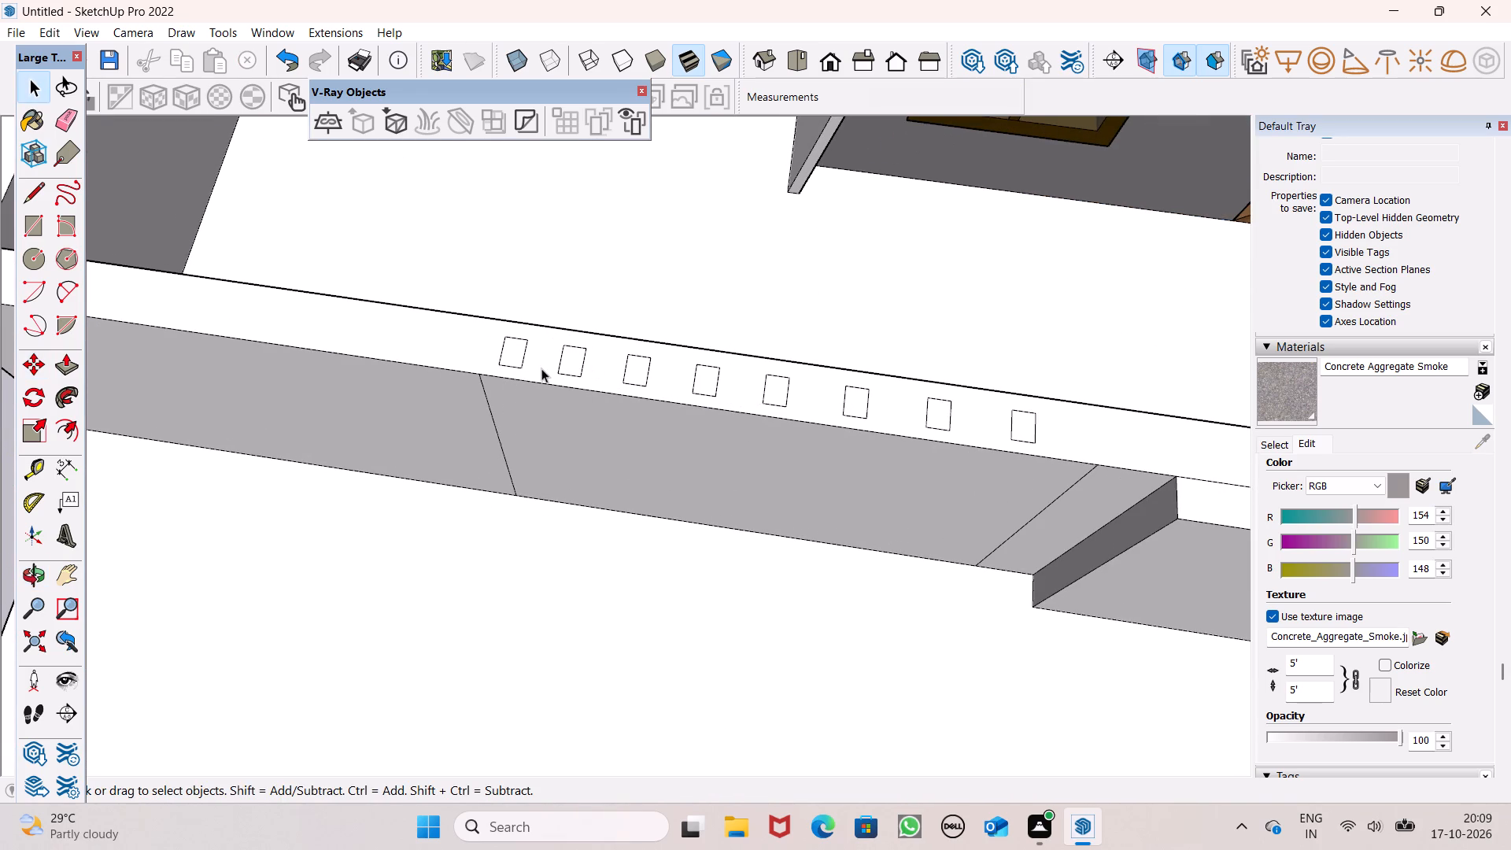
left_click(66, 120)
left_click_drag(483, 329, 520, 368)
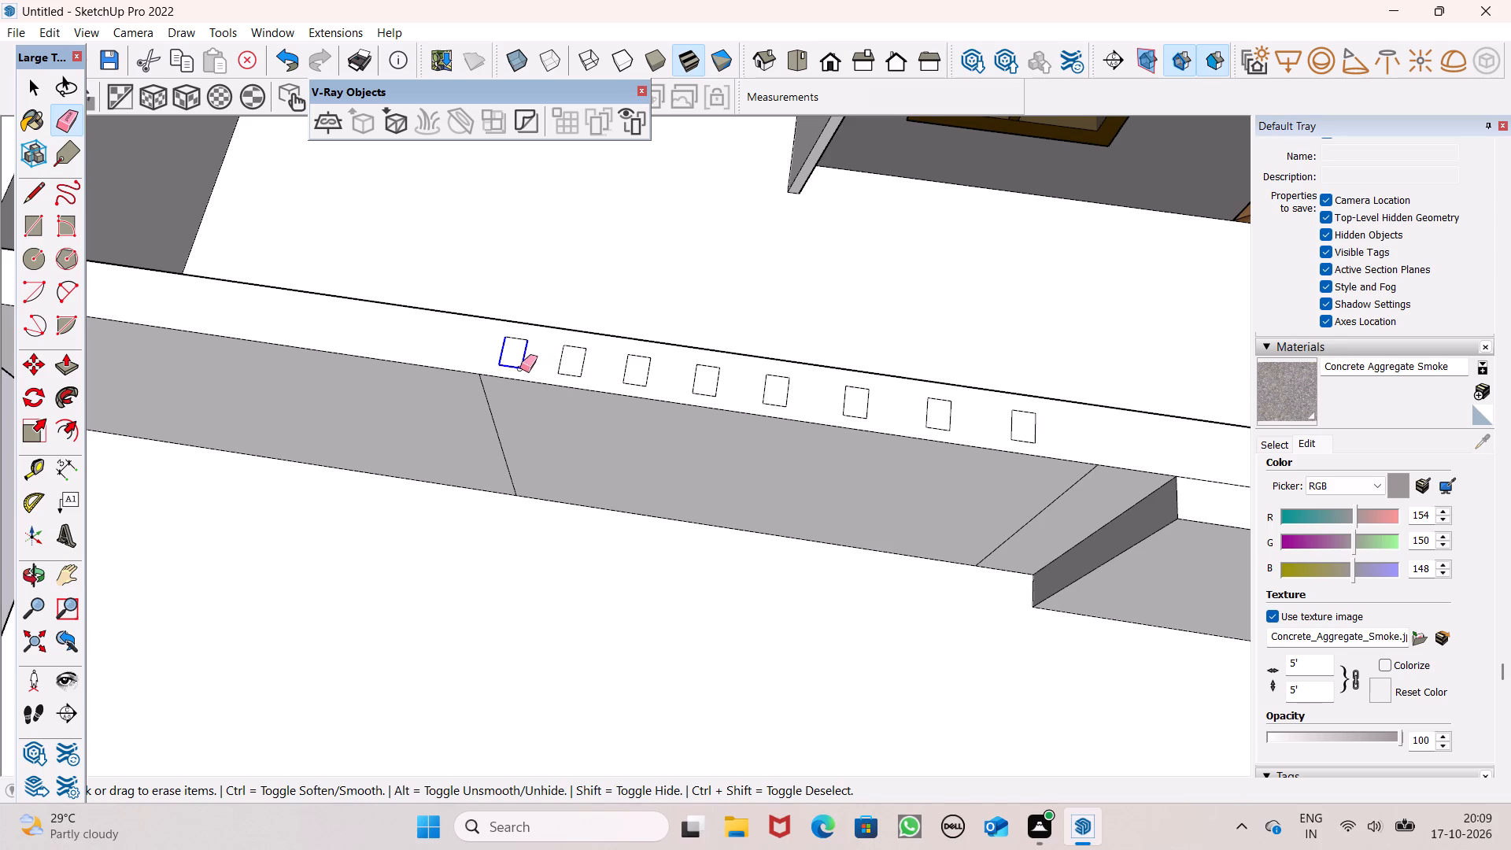
left_click_drag(520, 368, 572, 373)
left_click_drag(572, 373, 582, 364)
left_click_drag(582, 364, 1040, 433)
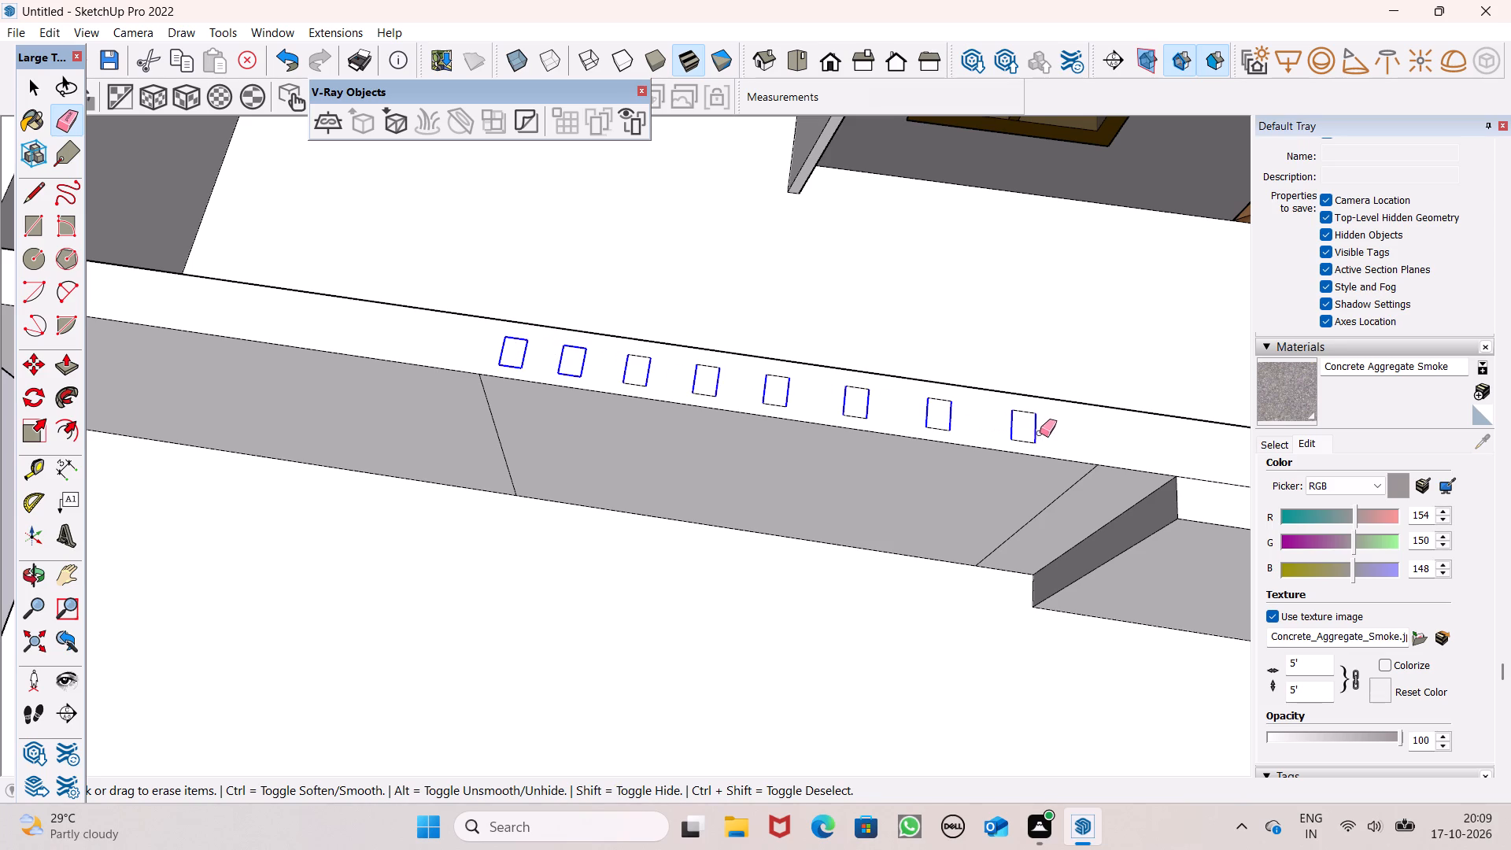
left_click_drag(1040, 433, 1020, 416)
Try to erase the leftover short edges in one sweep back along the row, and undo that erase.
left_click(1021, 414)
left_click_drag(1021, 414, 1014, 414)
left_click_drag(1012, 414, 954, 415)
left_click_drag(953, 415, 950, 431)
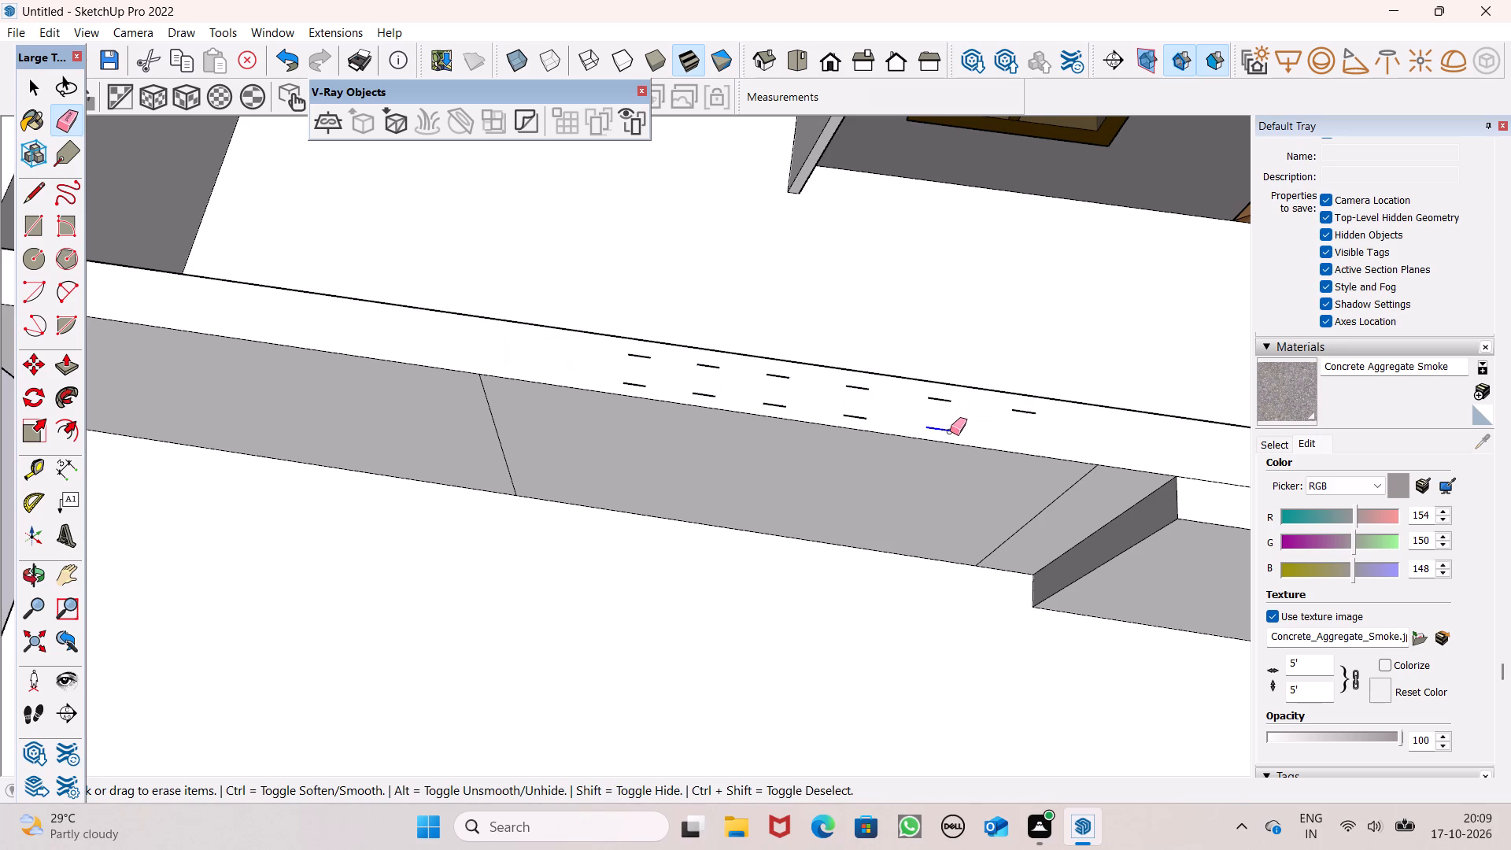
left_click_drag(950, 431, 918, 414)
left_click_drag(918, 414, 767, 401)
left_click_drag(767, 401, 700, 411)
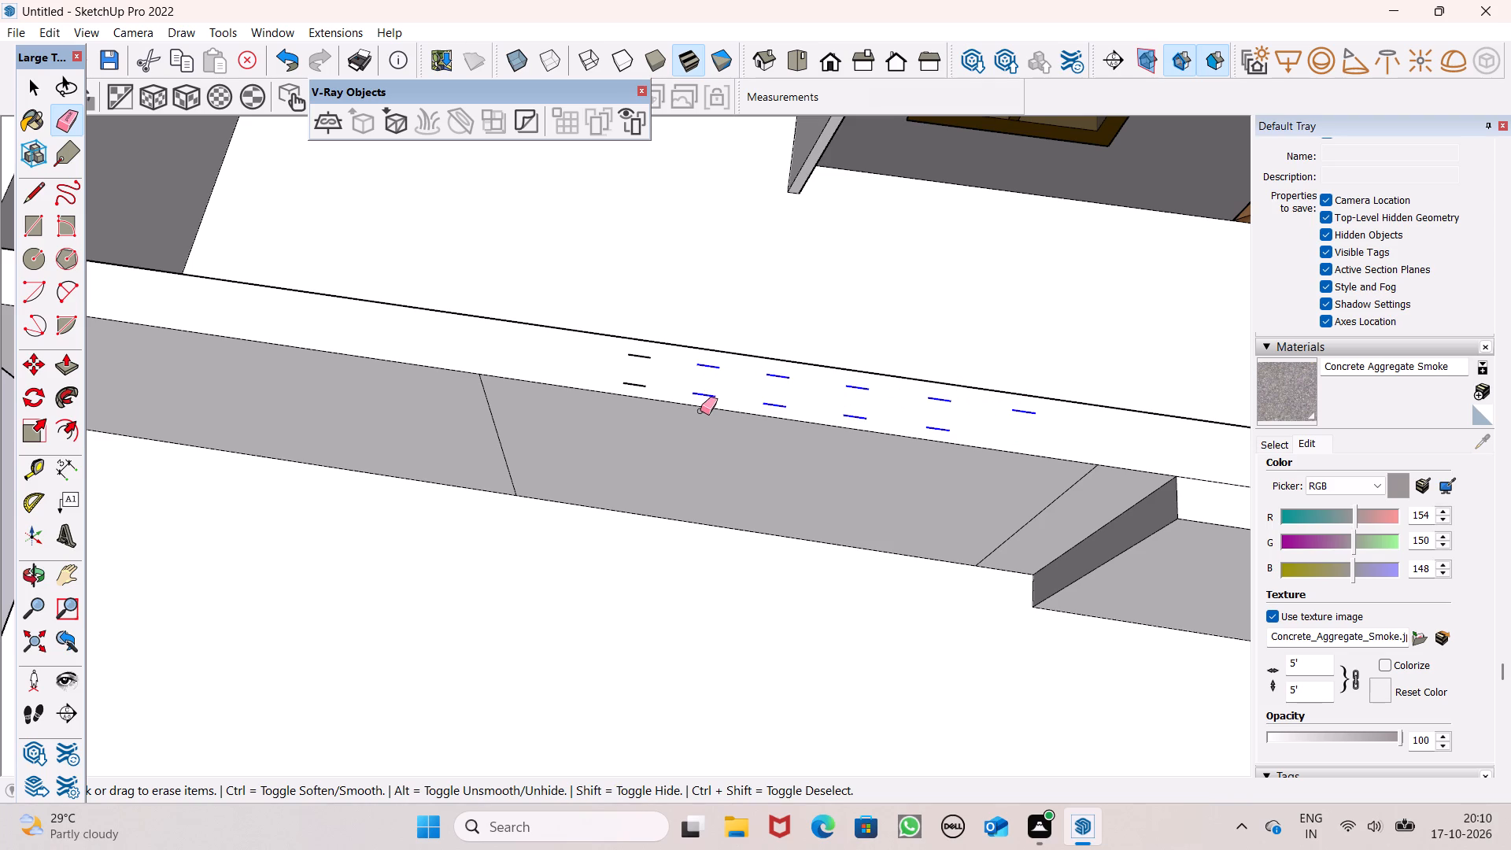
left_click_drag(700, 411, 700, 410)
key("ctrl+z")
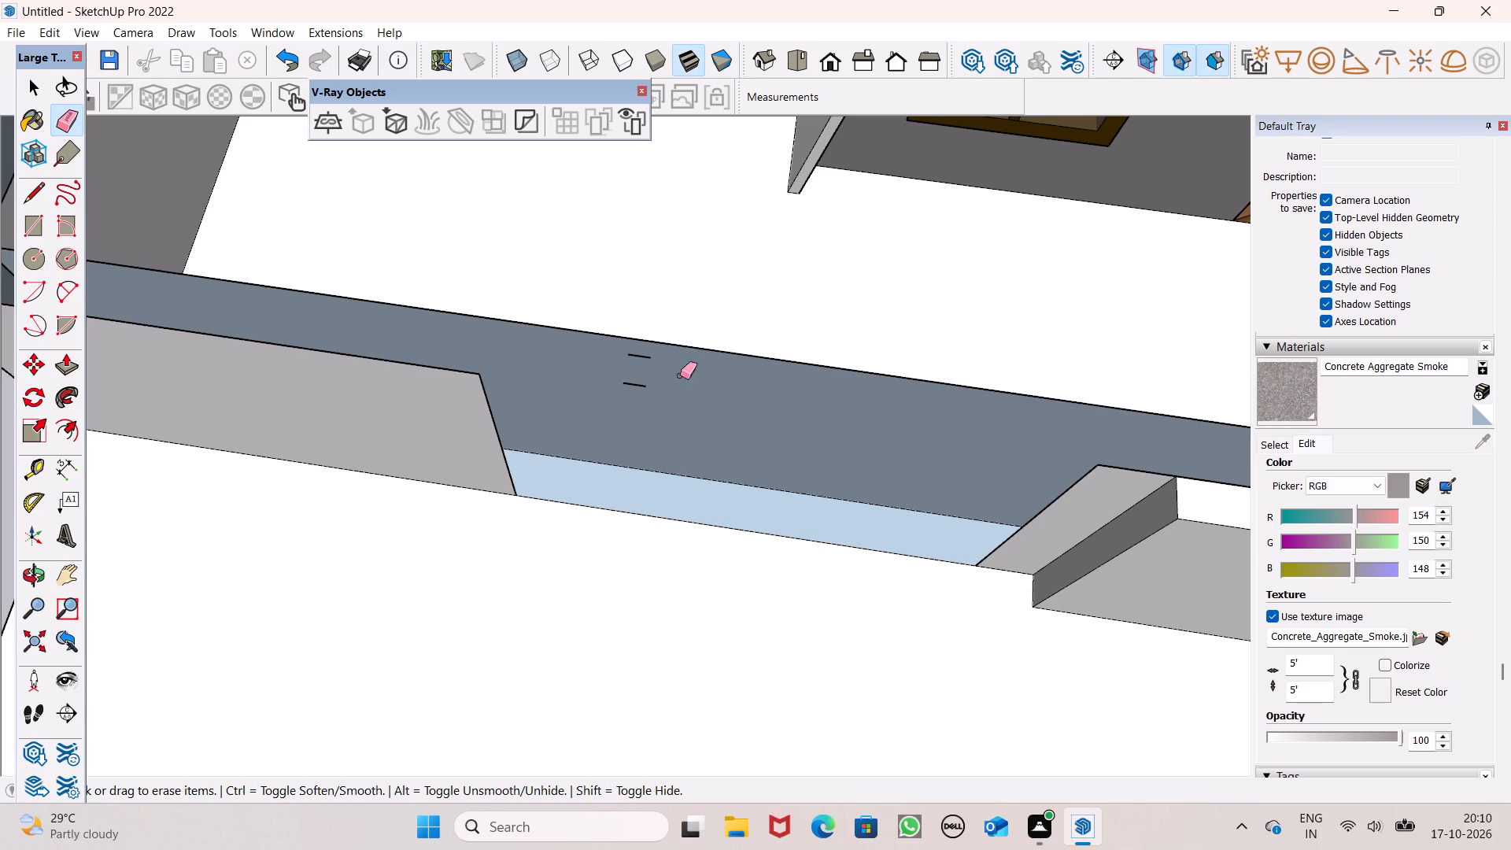
Erase the leftover short edges of the rectangles on the wall top one by one, leaving the wall edges intact.
left_click_drag(649, 354, 639, 382)
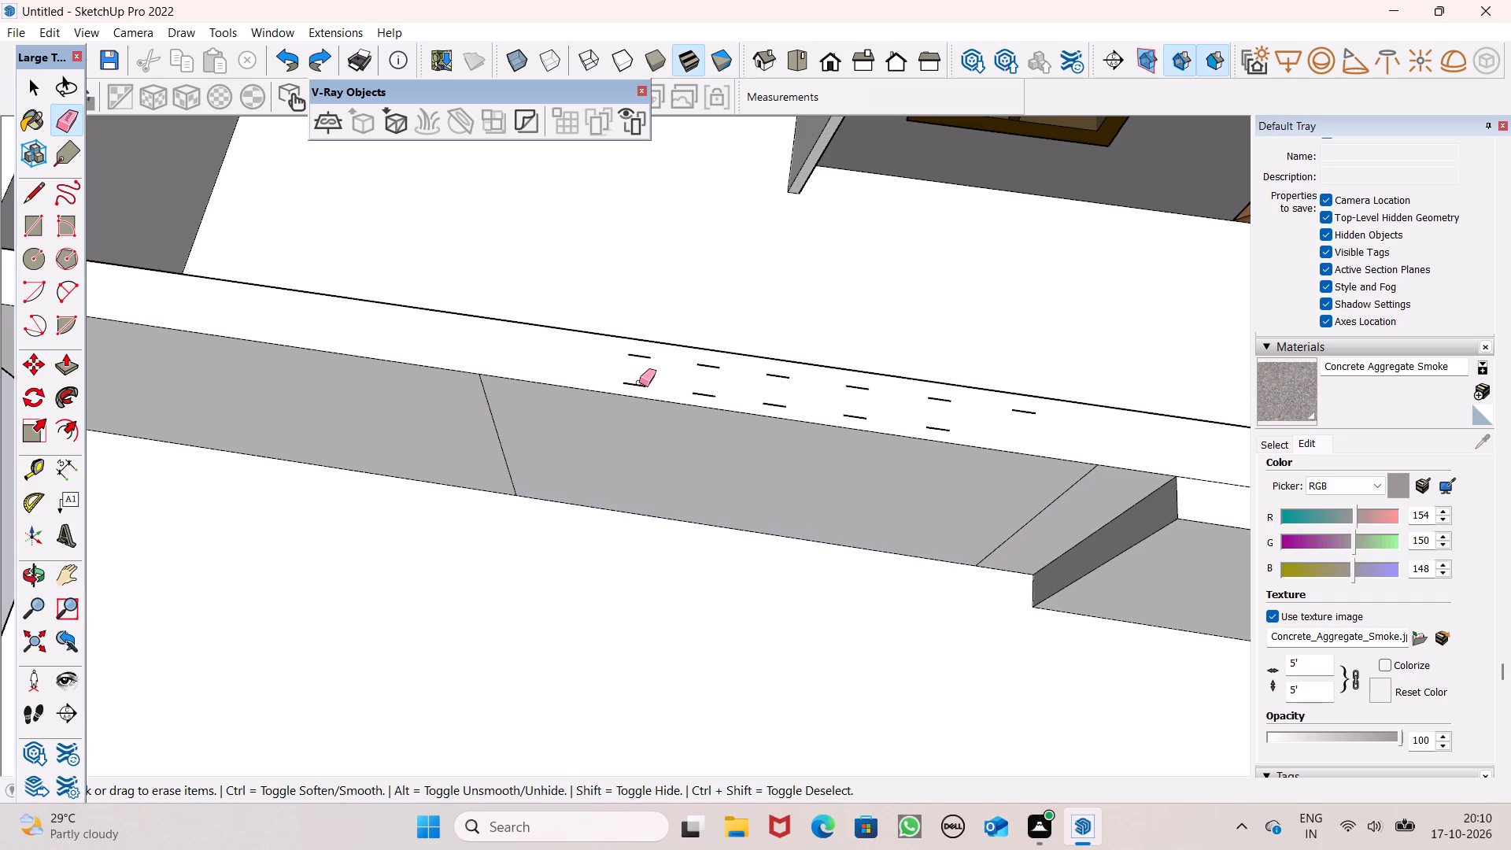
left_click_drag(639, 382, 637, 383)
left_click_drag(704, 364, 700, 383)
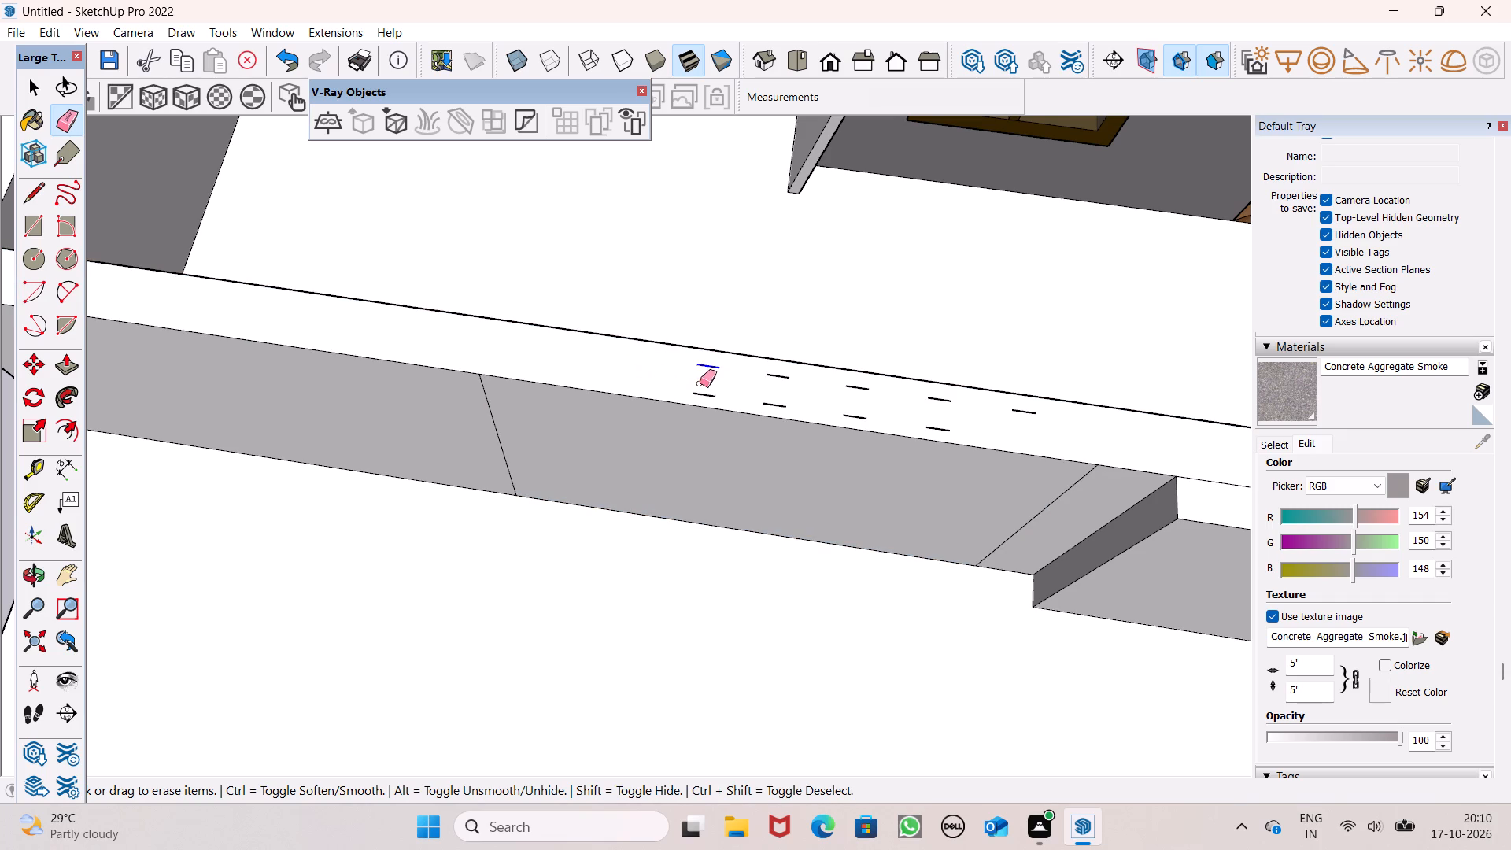
left_click_drag(700, 383, 703, 391)
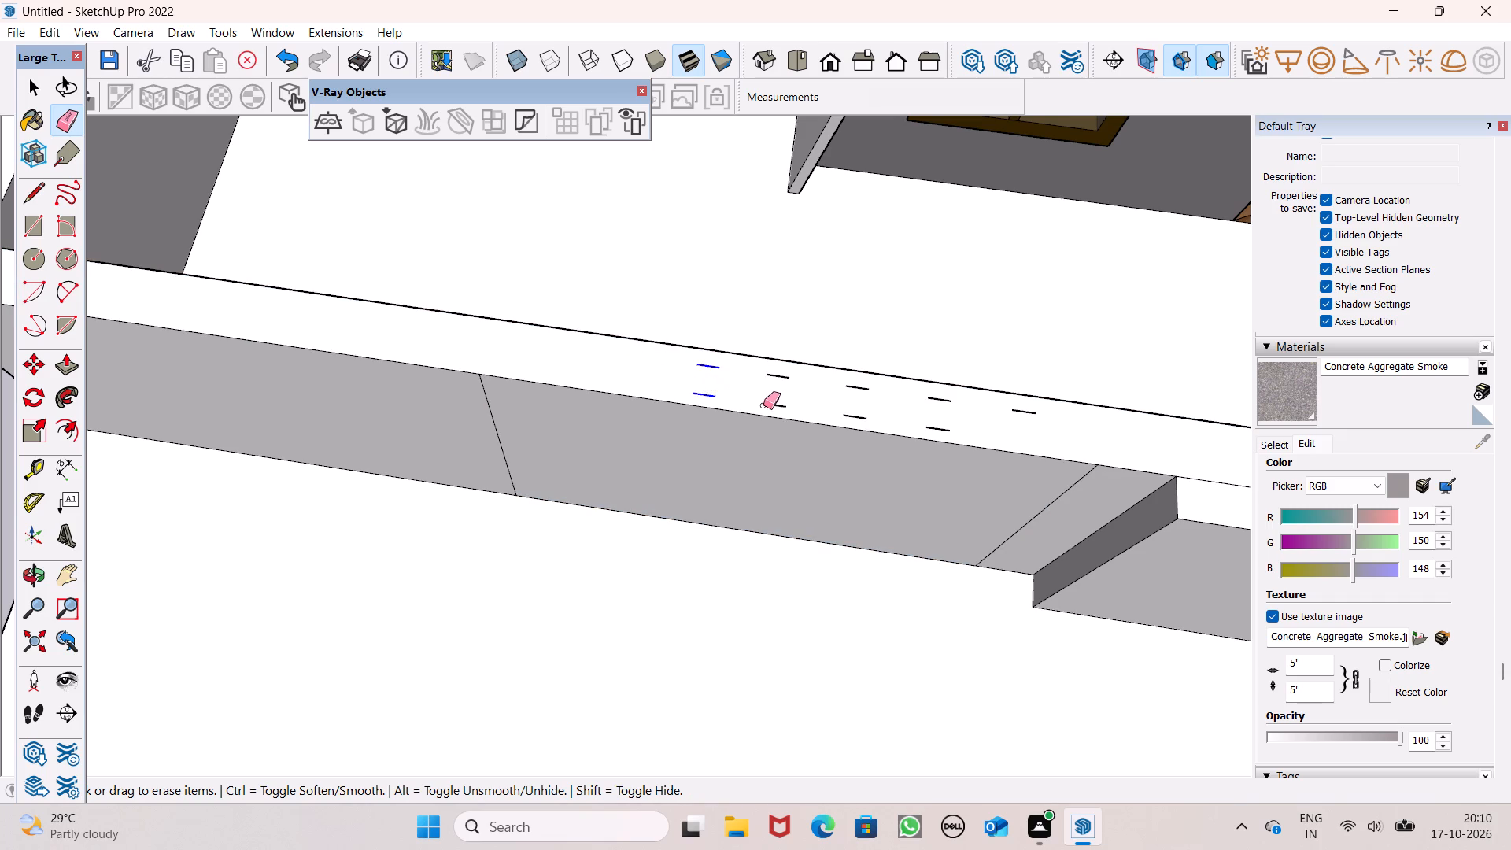
left_click_drag(767, 405, 781, 385)
left_click_drag(780, 374, 770, 383)
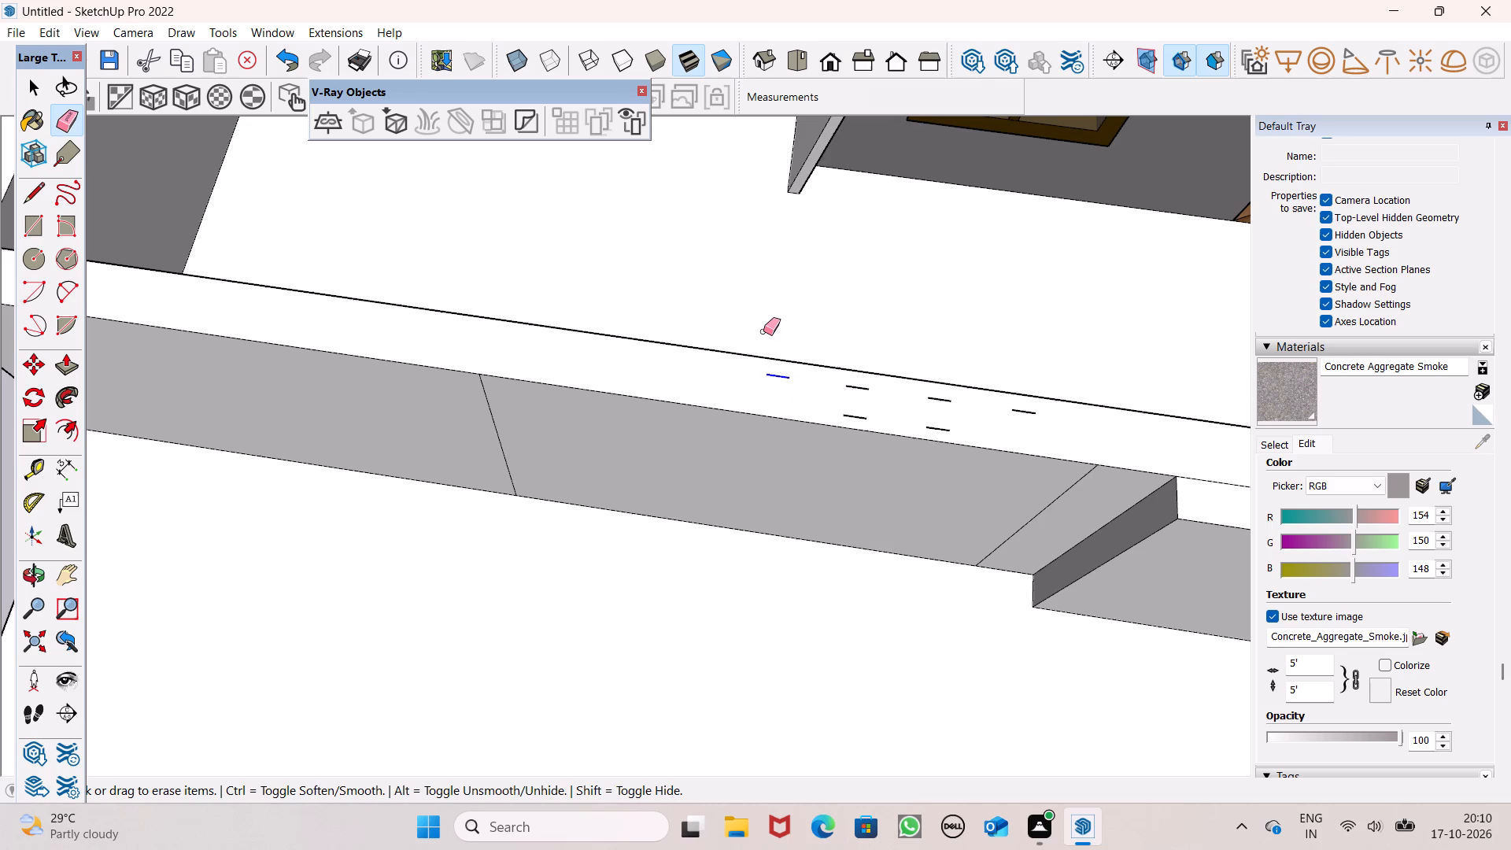
scroll(654, 396, "down", 5)
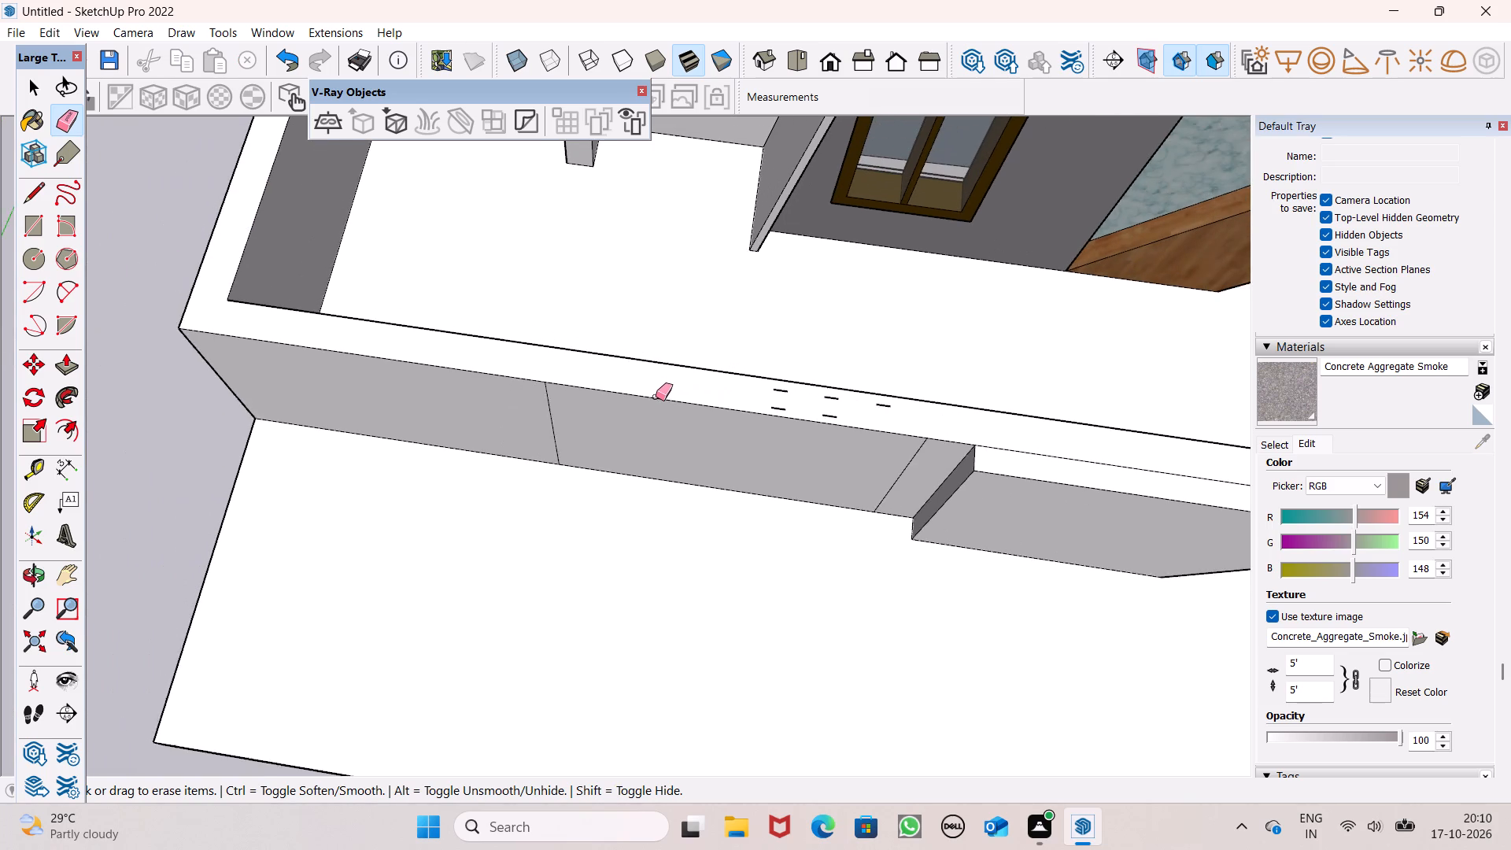
scroll(656, 397, "down", 1)
scroll(816, 415, "up", 10)
left_click_drag(793, 377, 794, 385)
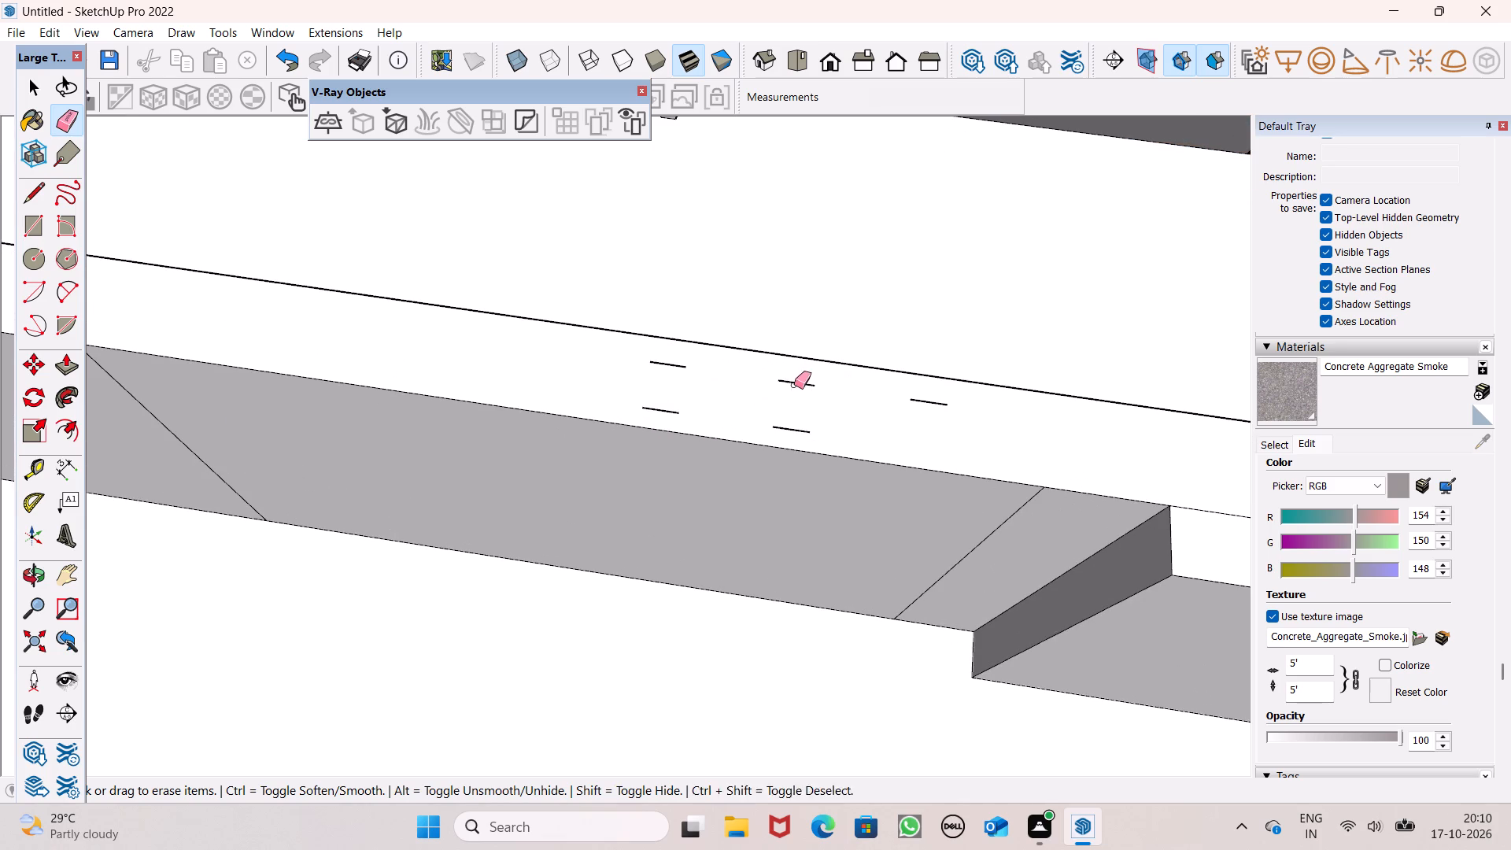
left_click_drag(794, 385, 792, 393)
left_click_drag(787, 421, 791, 437)
left_click_drag(940, 389, 917, 408)
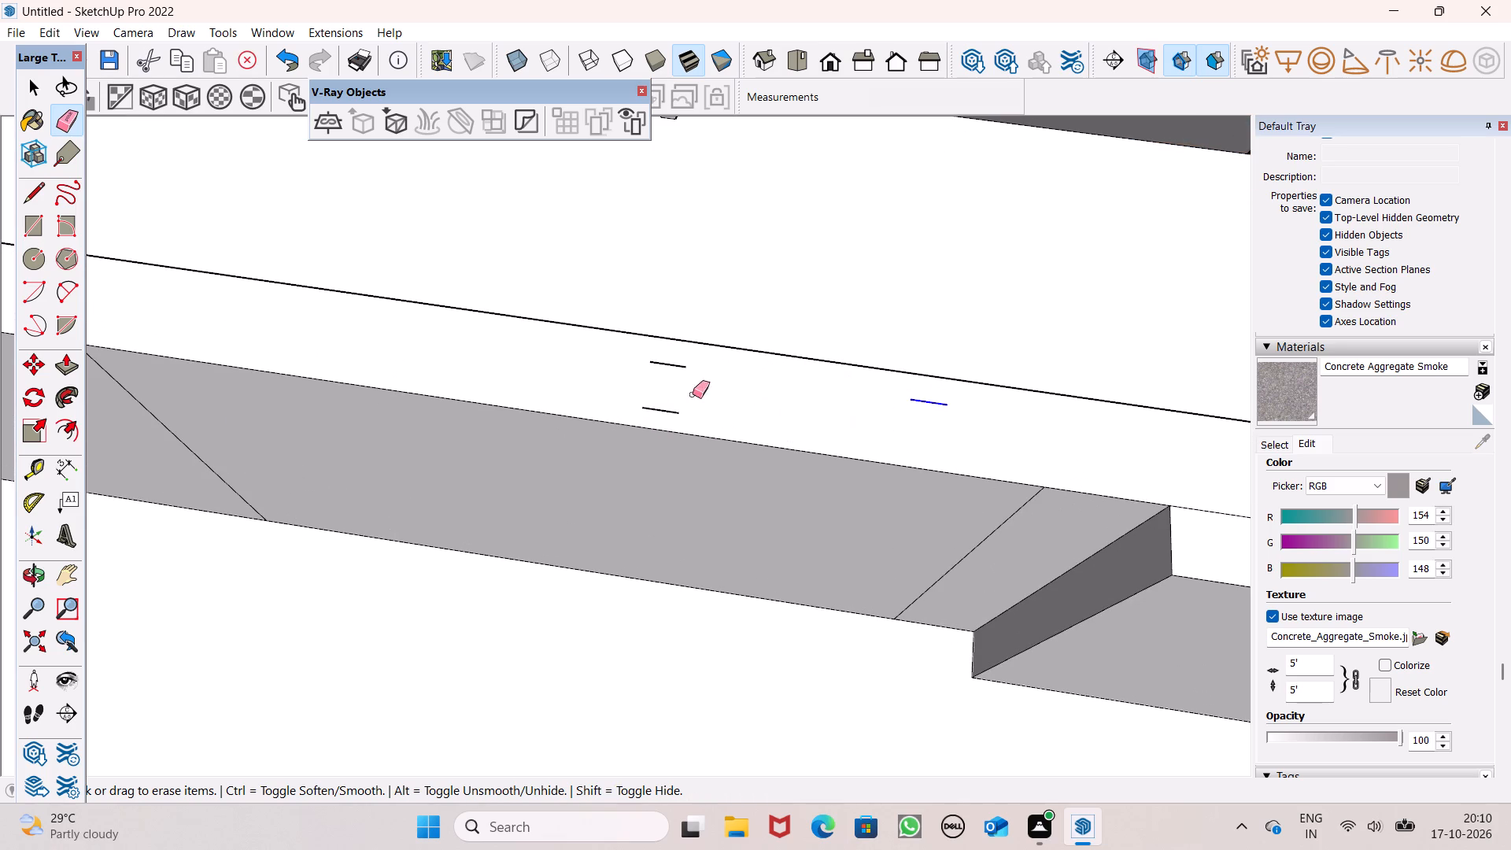
left_click_drag(673, 364, 660, 409)
key("space")
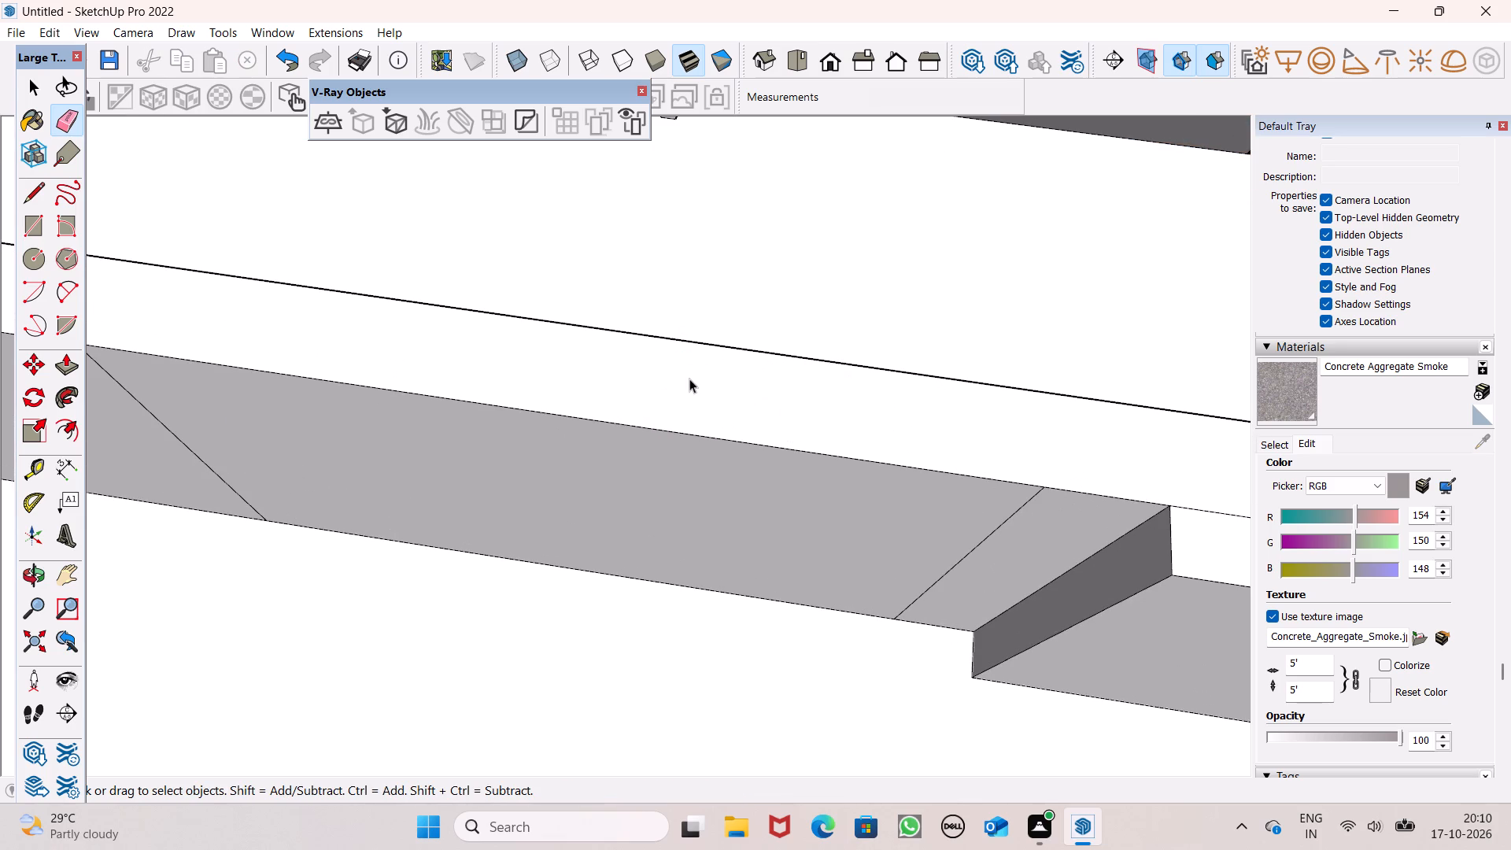
Draw a rectangle about 8" by 7" on the low wall's top, just past the vertical seam line.
scroll(689, 379, "down", 4)
scroll(728, 320, "down", 6)
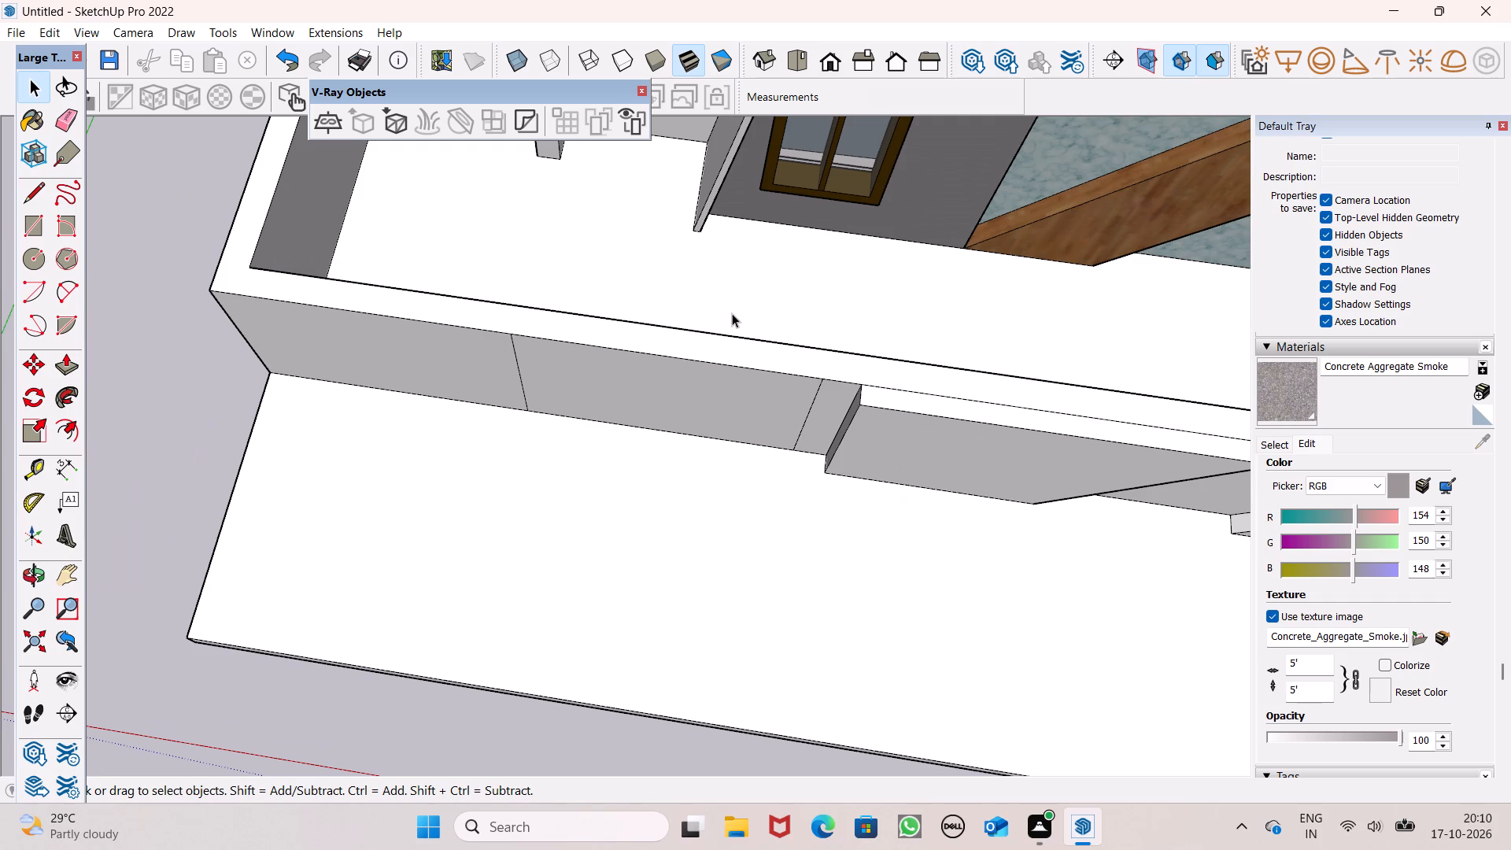
scroll(771, 291, "down", 1)
scroll(844, 395, "down", 1)
middle_click_drag(811, 449, 845, 501)
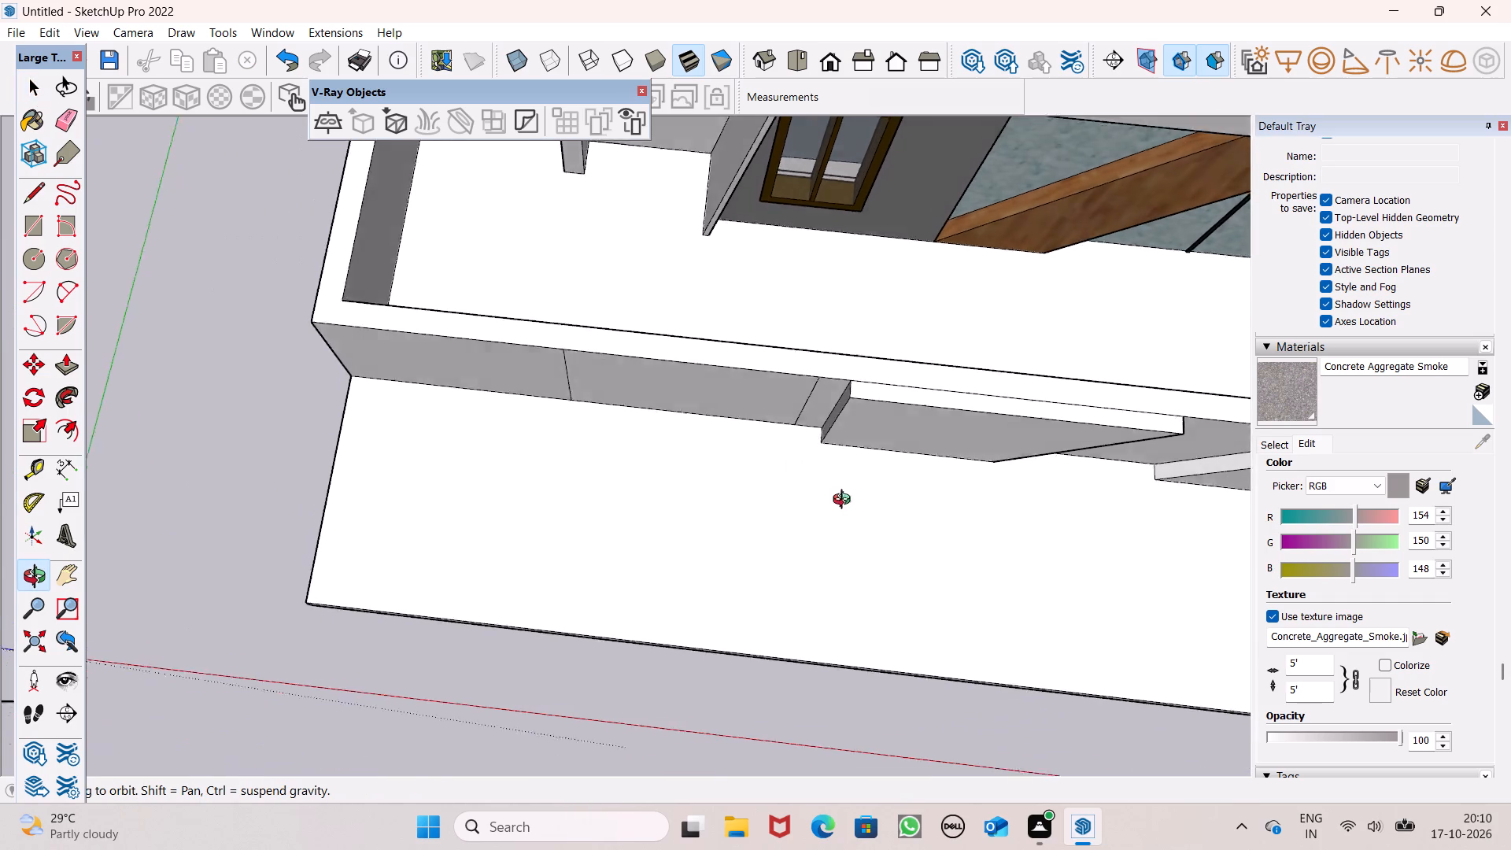
middle_click_drag(845, 501, 860, 481)
left_click(34, 221)
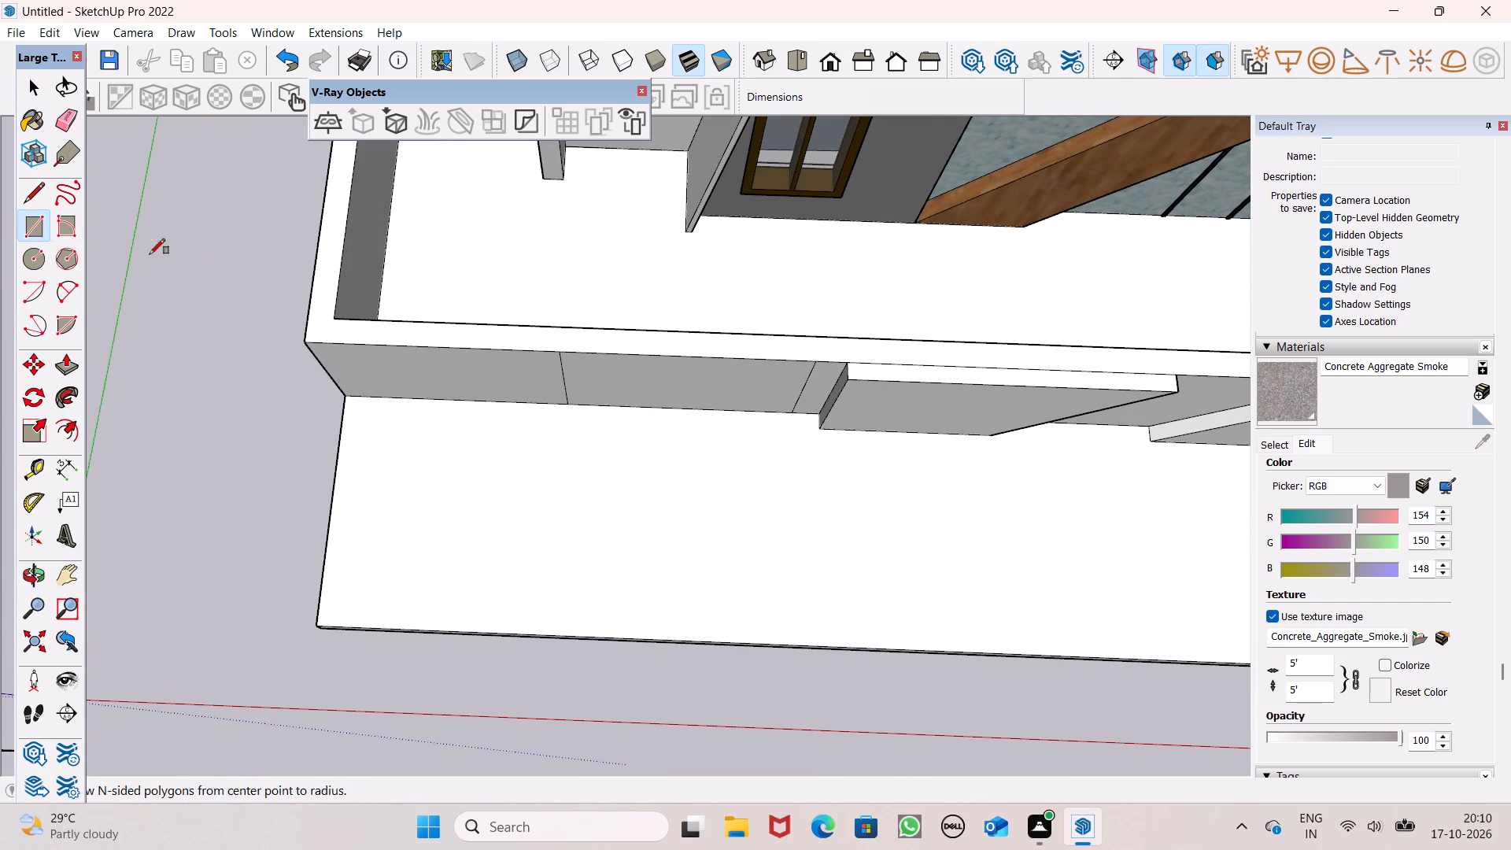
scroll(485, 357, "up", 5)
middle_click_drag(765, 370, 763, 393)
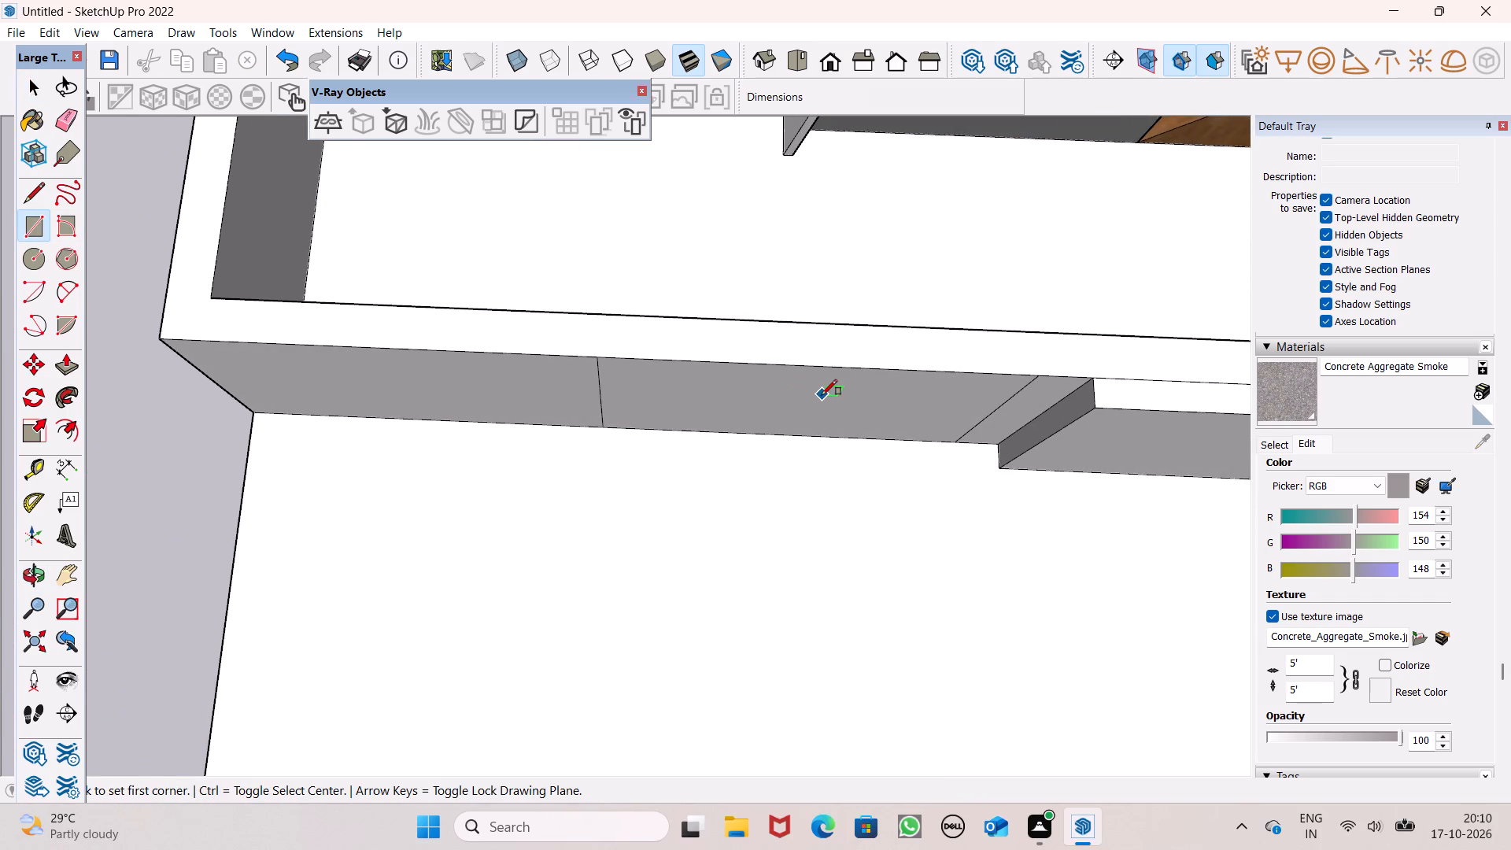
scroll(907, 429, "up", 3)
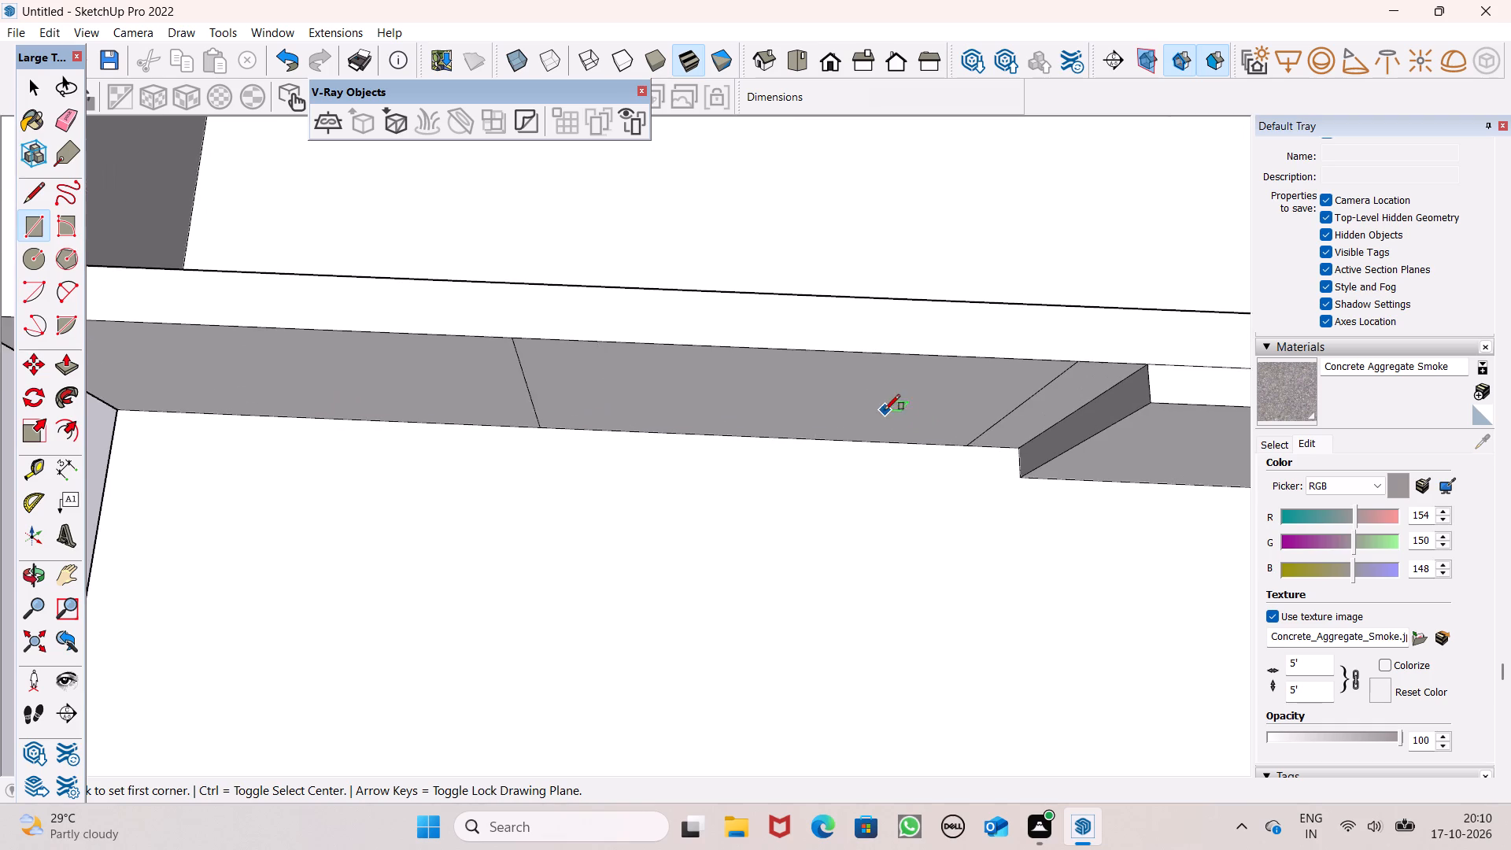
scroll(706, 353, "down", 3)
scroll(844, 323, "up", 3)
scroll(629, 305, "up", 3)
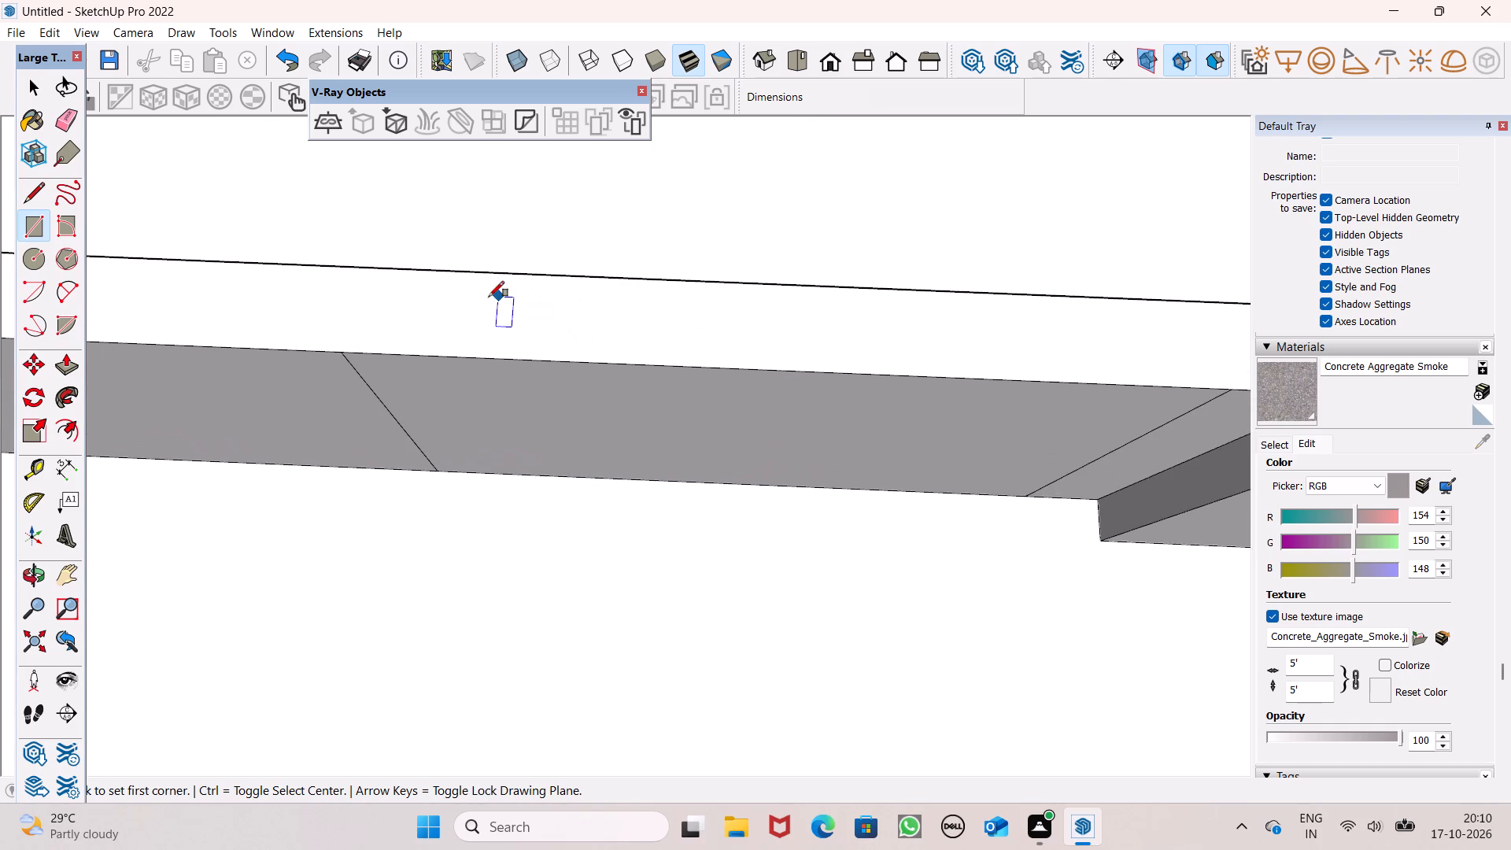
scroll(707, 261, "down", 4)
scroll(560, 288, "up", 5)
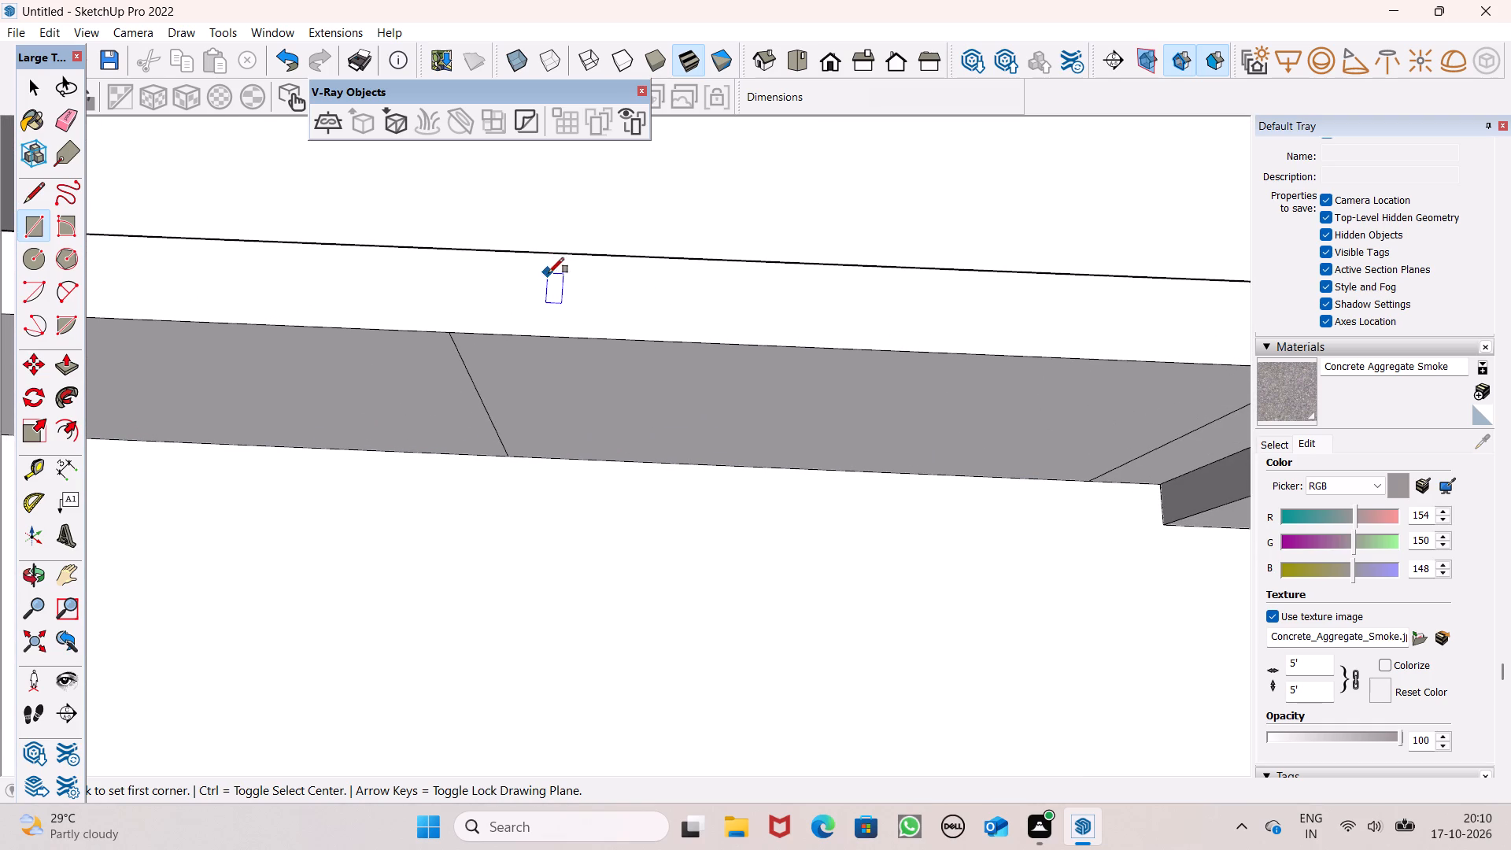
left_click(536, 272)
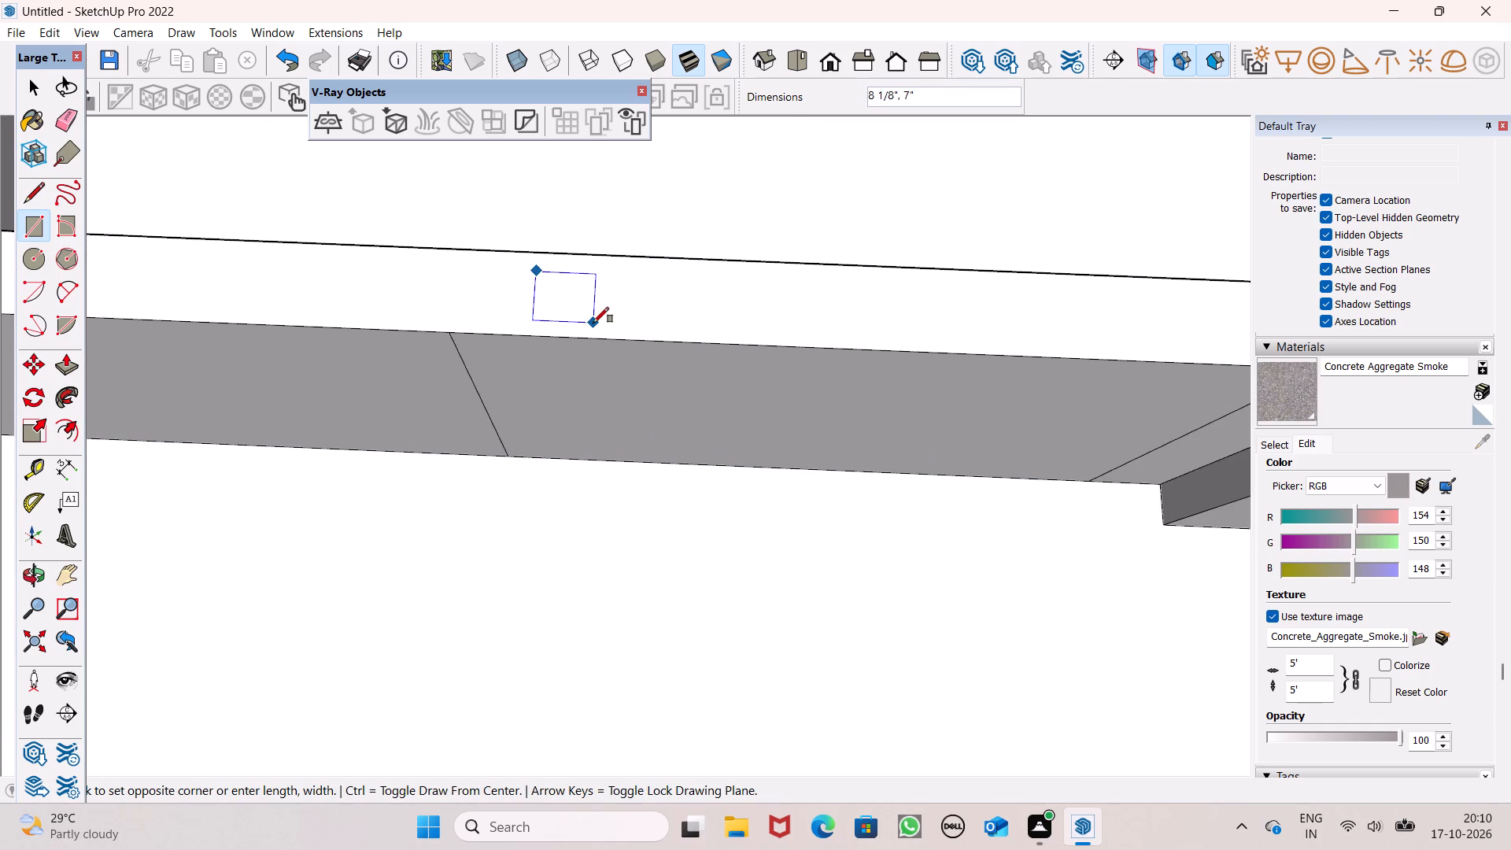
left_click(593, 324)
key("space")
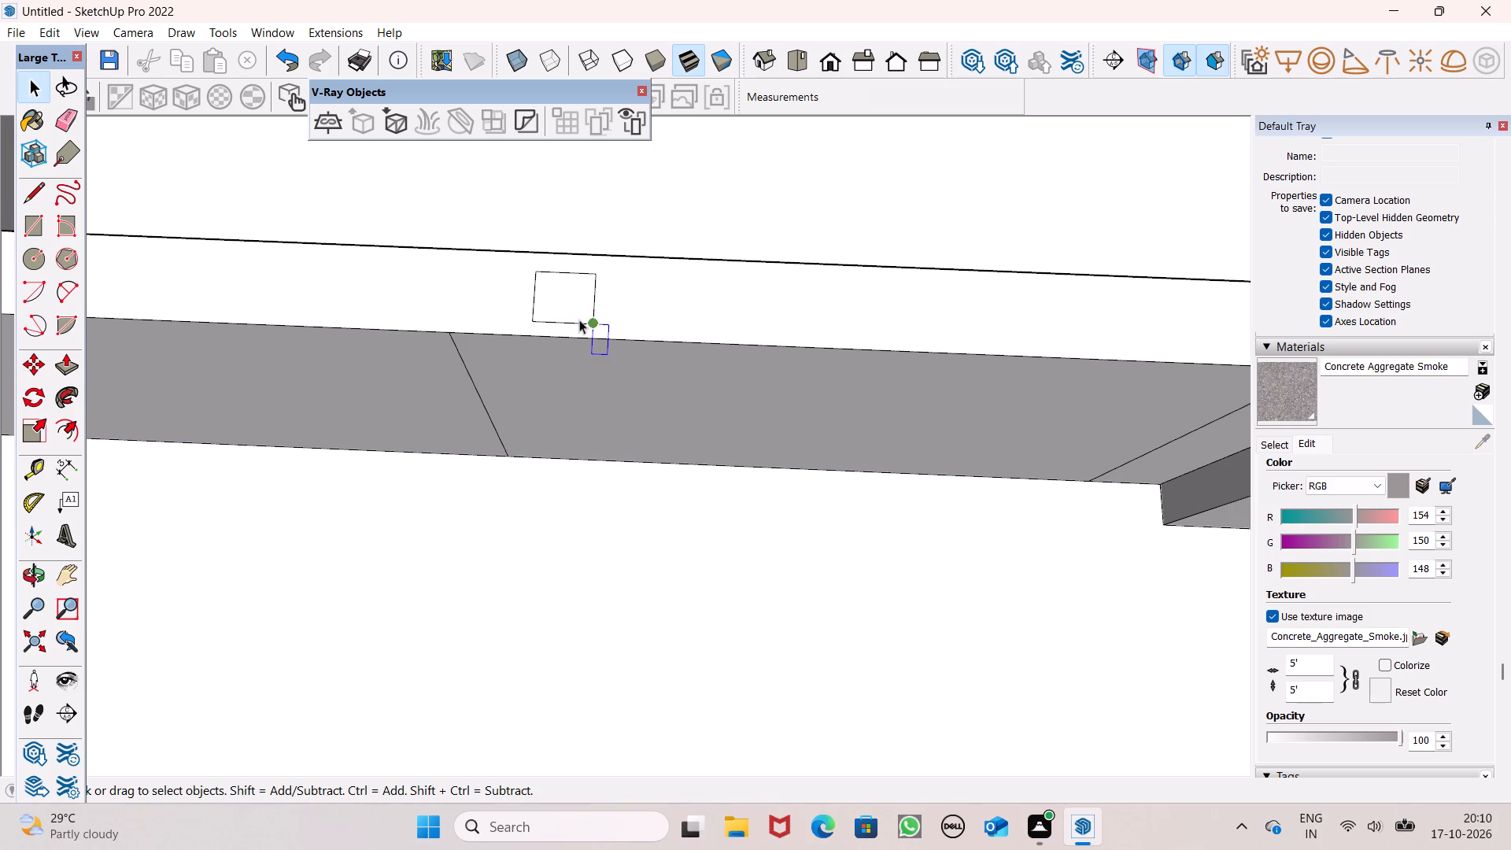
Copy the new rectangle with its edges about 1' 6" further along the wall top.
double_click(571, 309)
scroll(545, 284, "down", 4)
key("m")
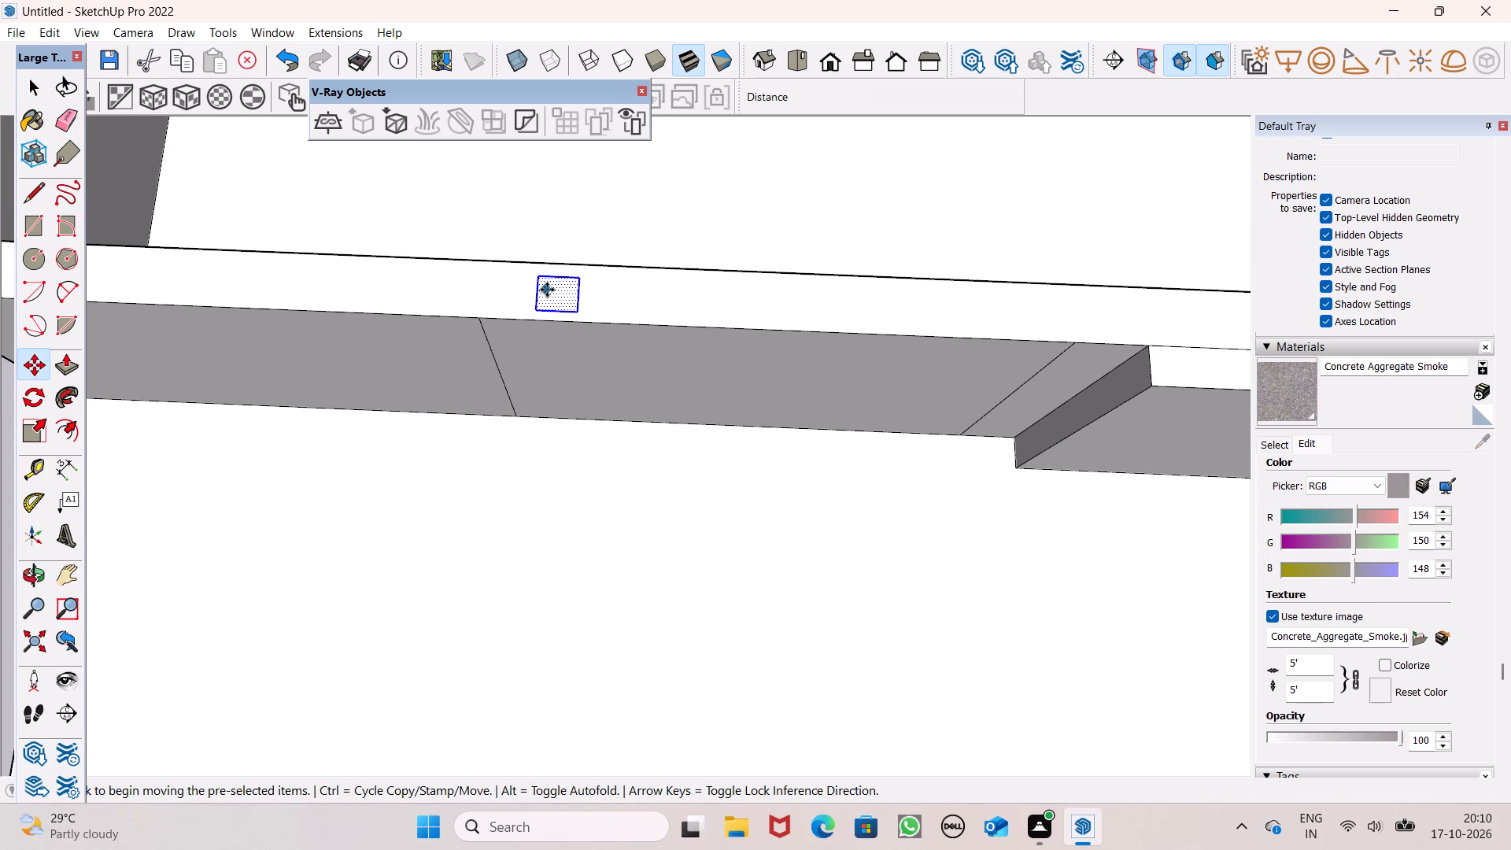
key("Return")
left_click_drag(575, 309, 661, 323)
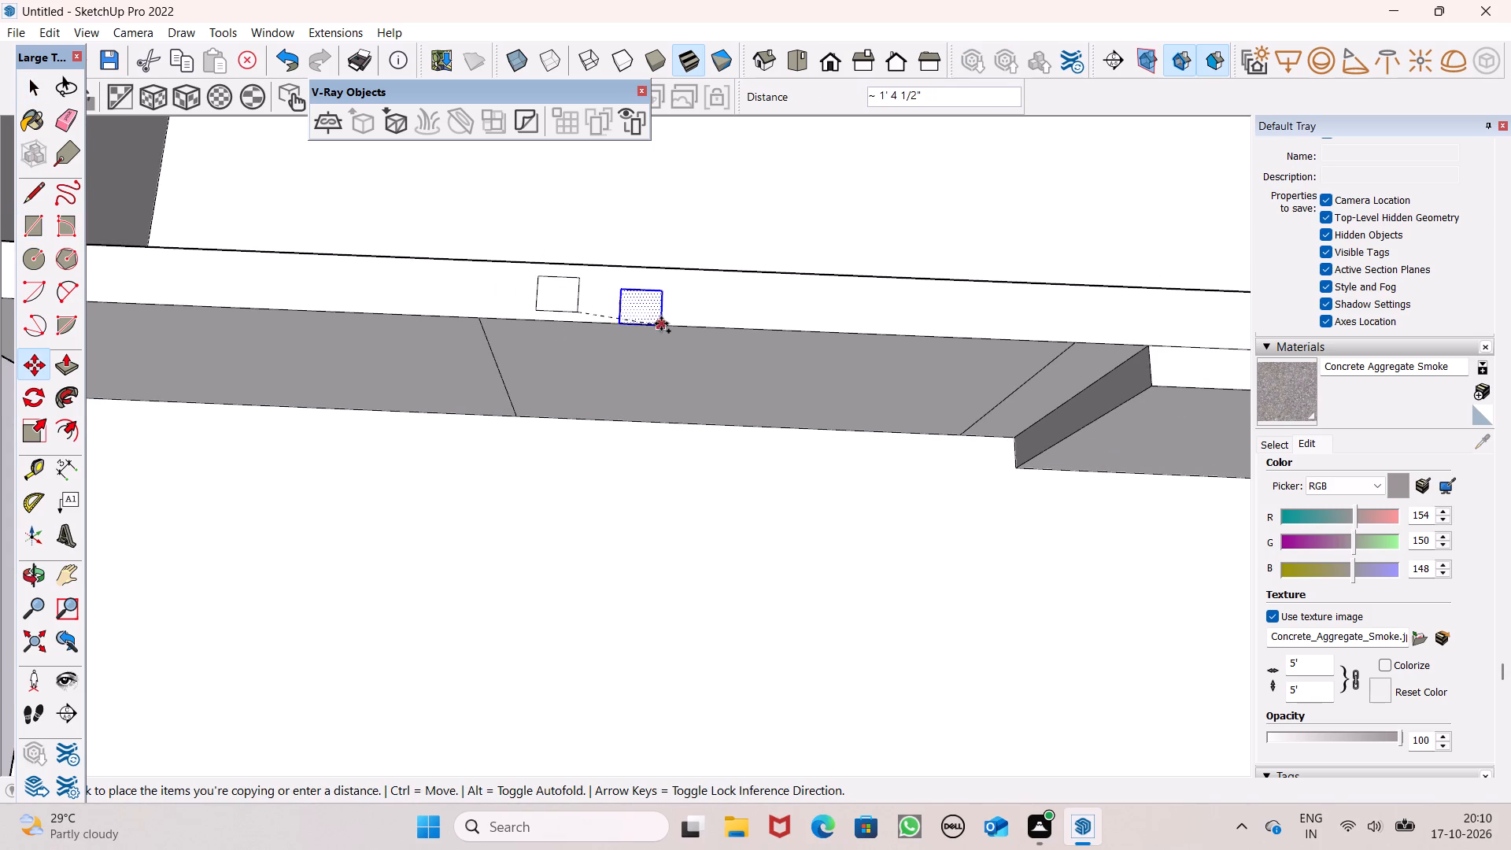
left_click_drag(661, 323, 672, 313)
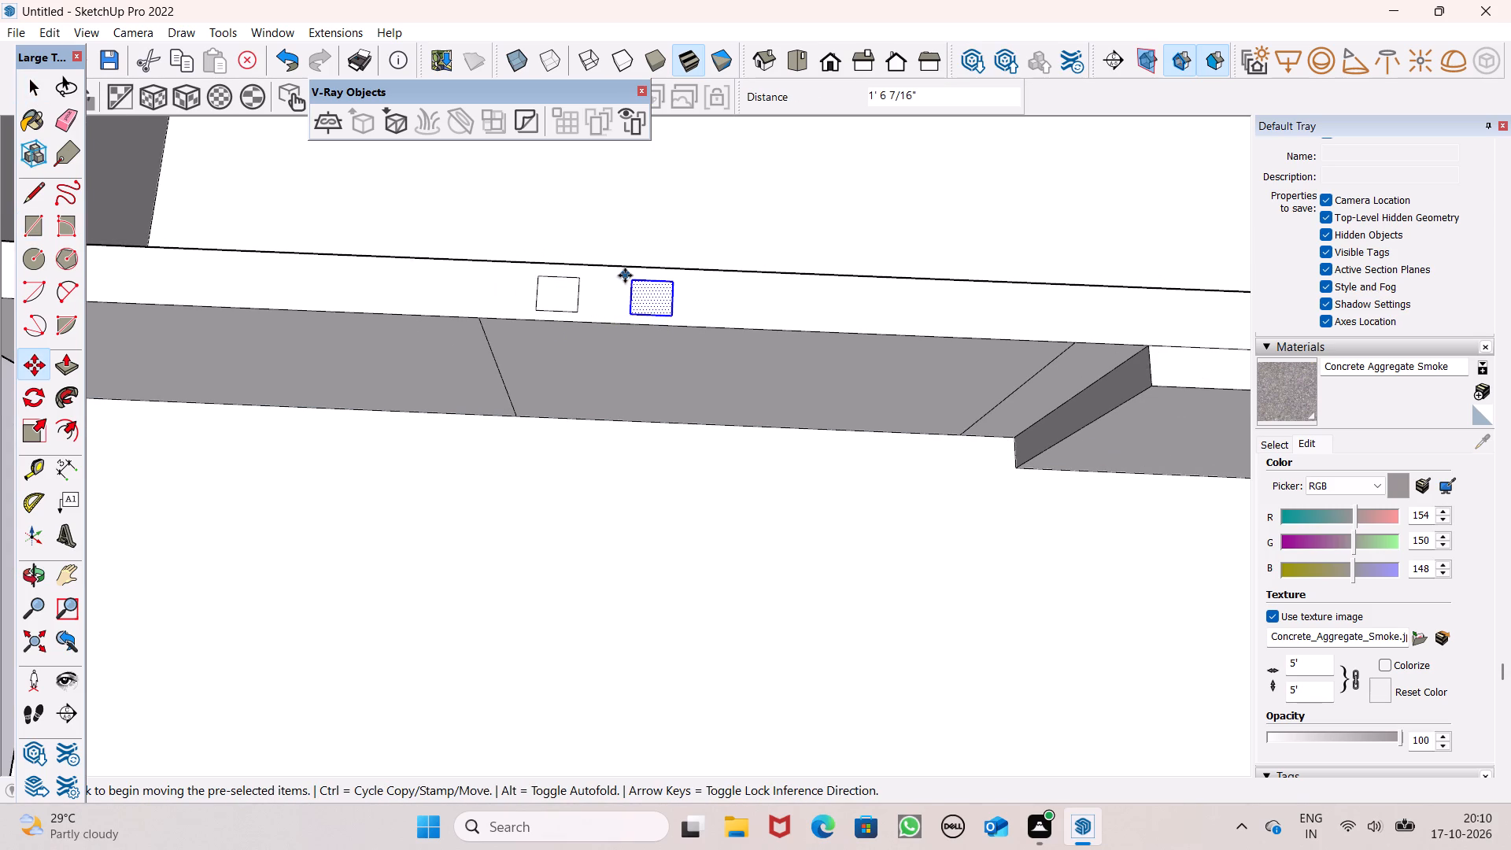
Repeat the copy as an array of five along the wall top with *5.
key("shift+asterisk")
key("5")
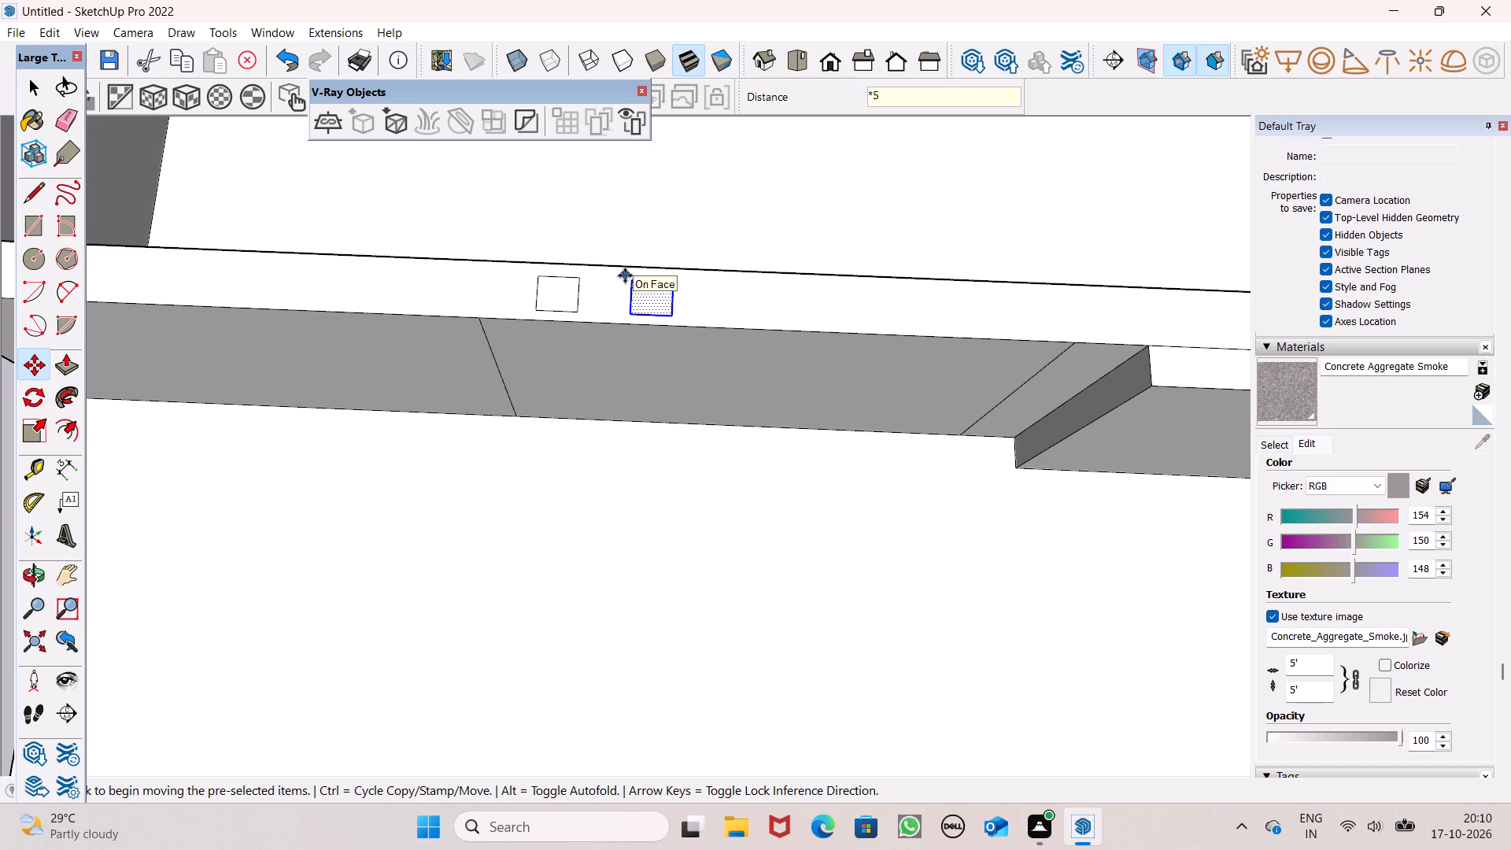
key("Return")
key("space")
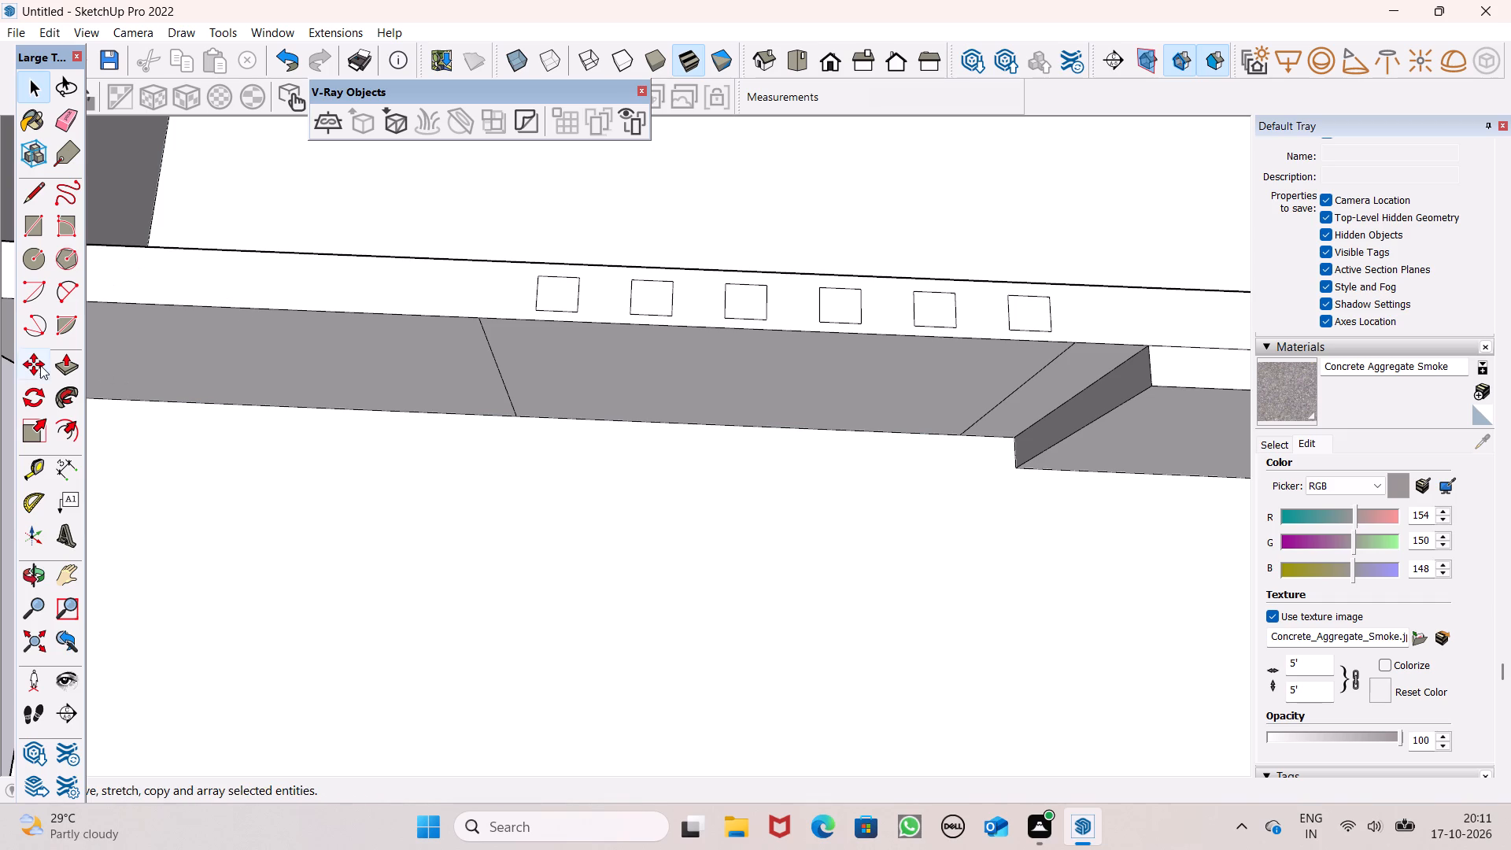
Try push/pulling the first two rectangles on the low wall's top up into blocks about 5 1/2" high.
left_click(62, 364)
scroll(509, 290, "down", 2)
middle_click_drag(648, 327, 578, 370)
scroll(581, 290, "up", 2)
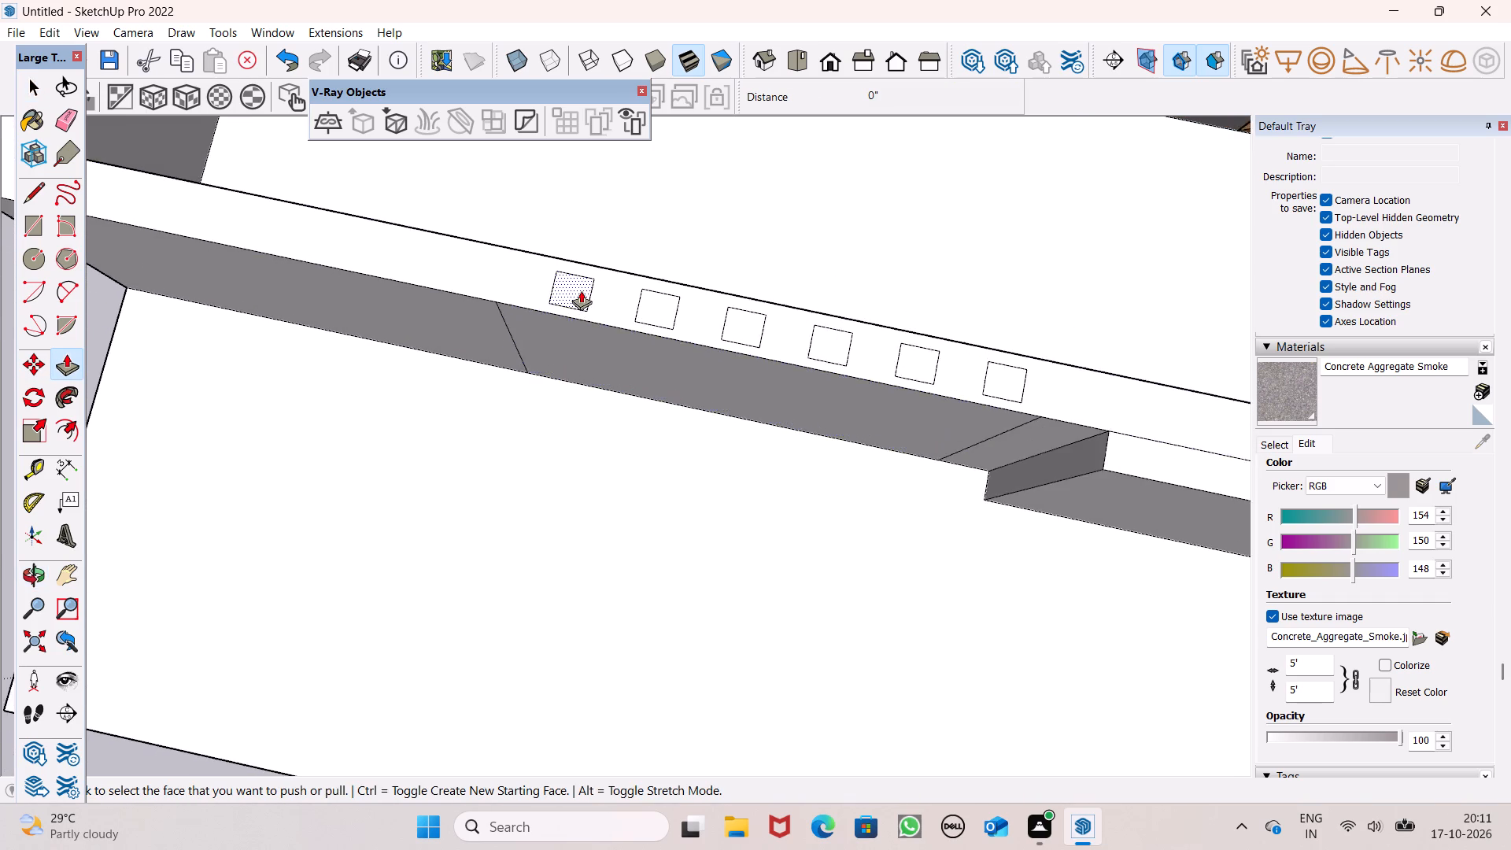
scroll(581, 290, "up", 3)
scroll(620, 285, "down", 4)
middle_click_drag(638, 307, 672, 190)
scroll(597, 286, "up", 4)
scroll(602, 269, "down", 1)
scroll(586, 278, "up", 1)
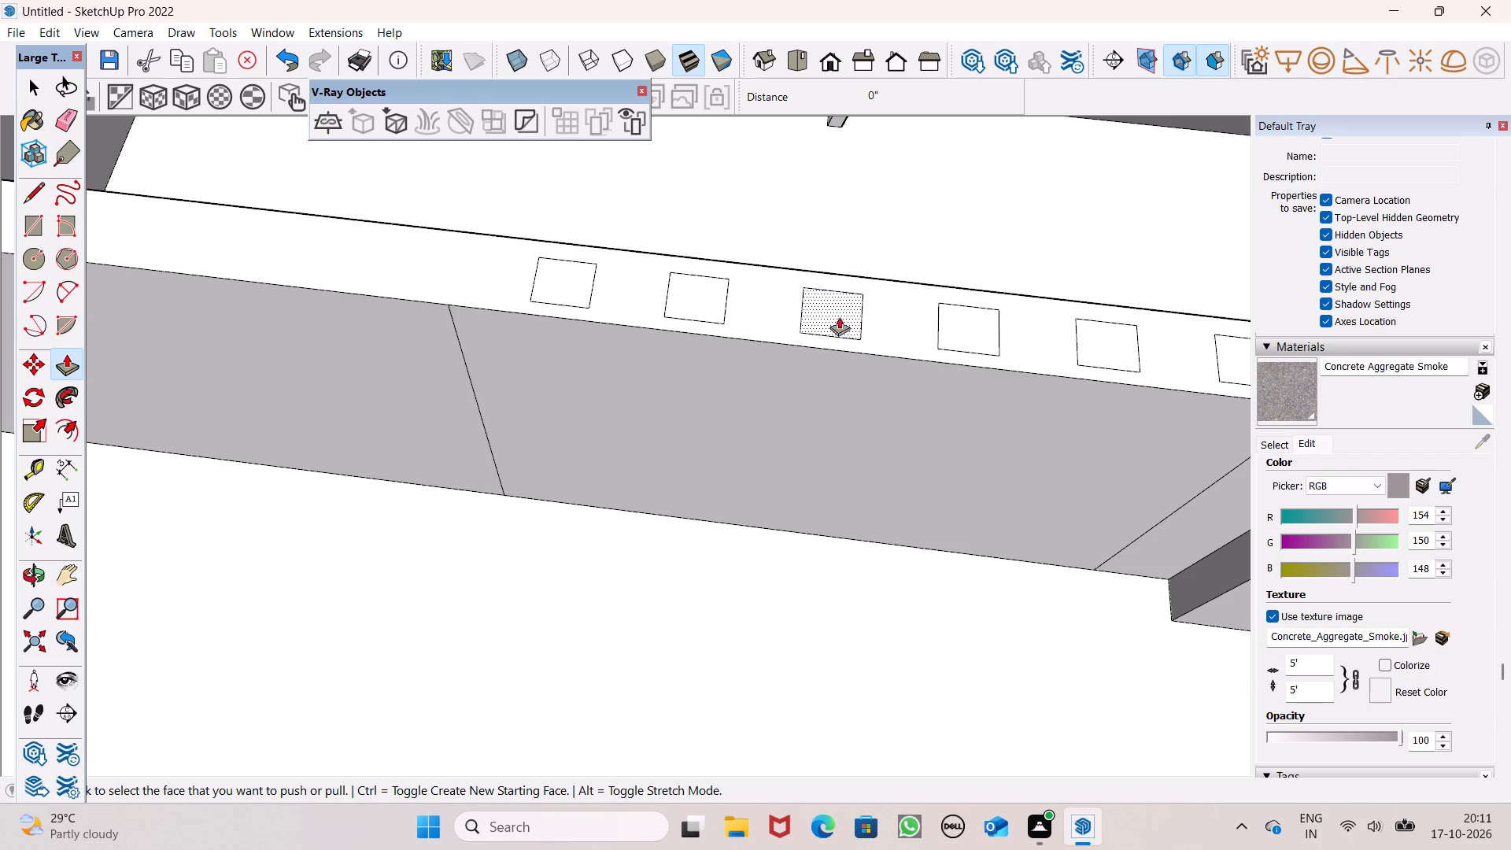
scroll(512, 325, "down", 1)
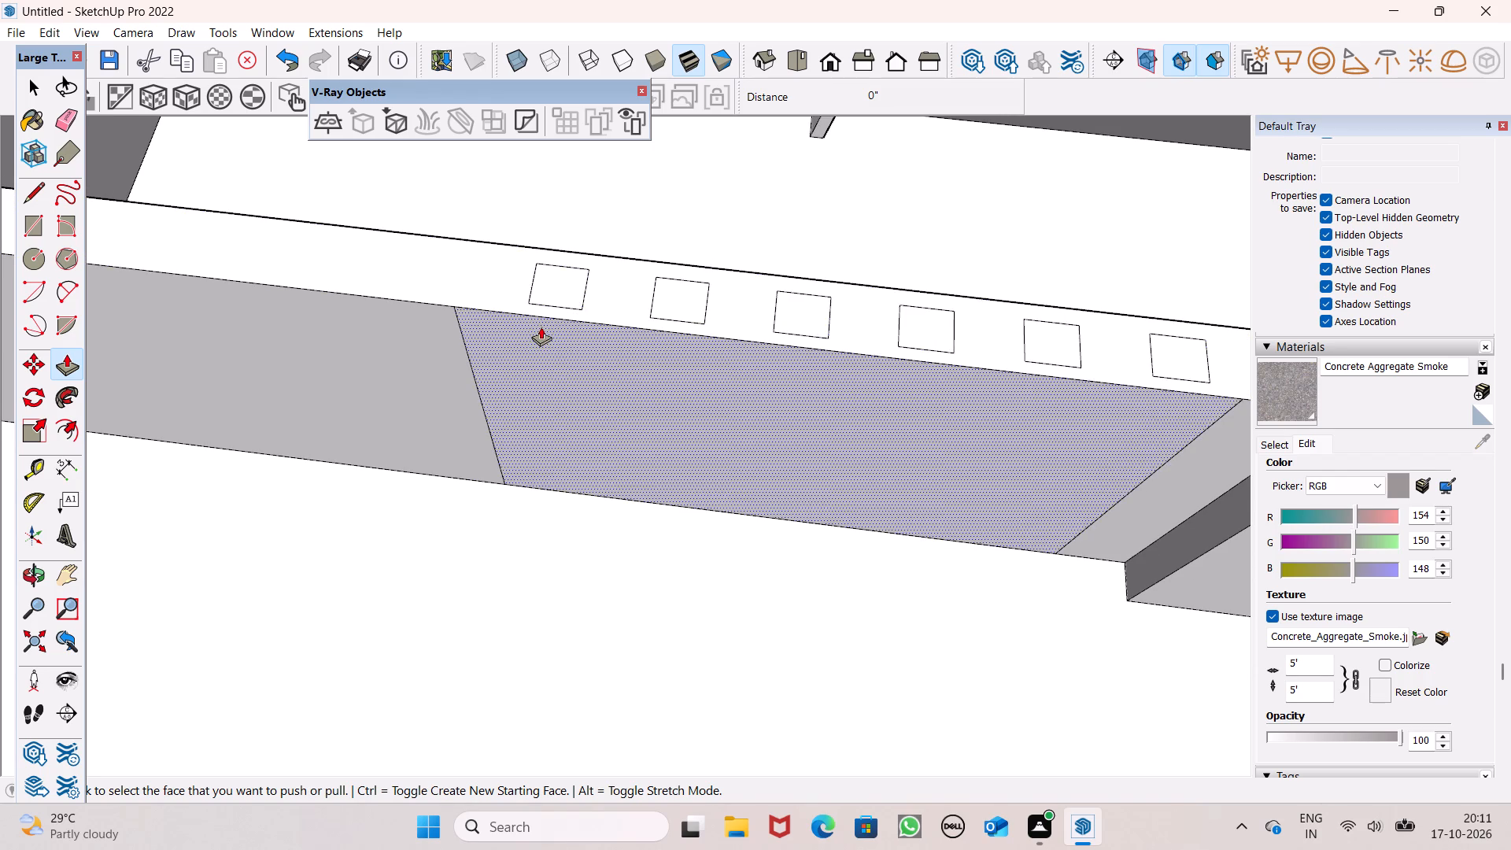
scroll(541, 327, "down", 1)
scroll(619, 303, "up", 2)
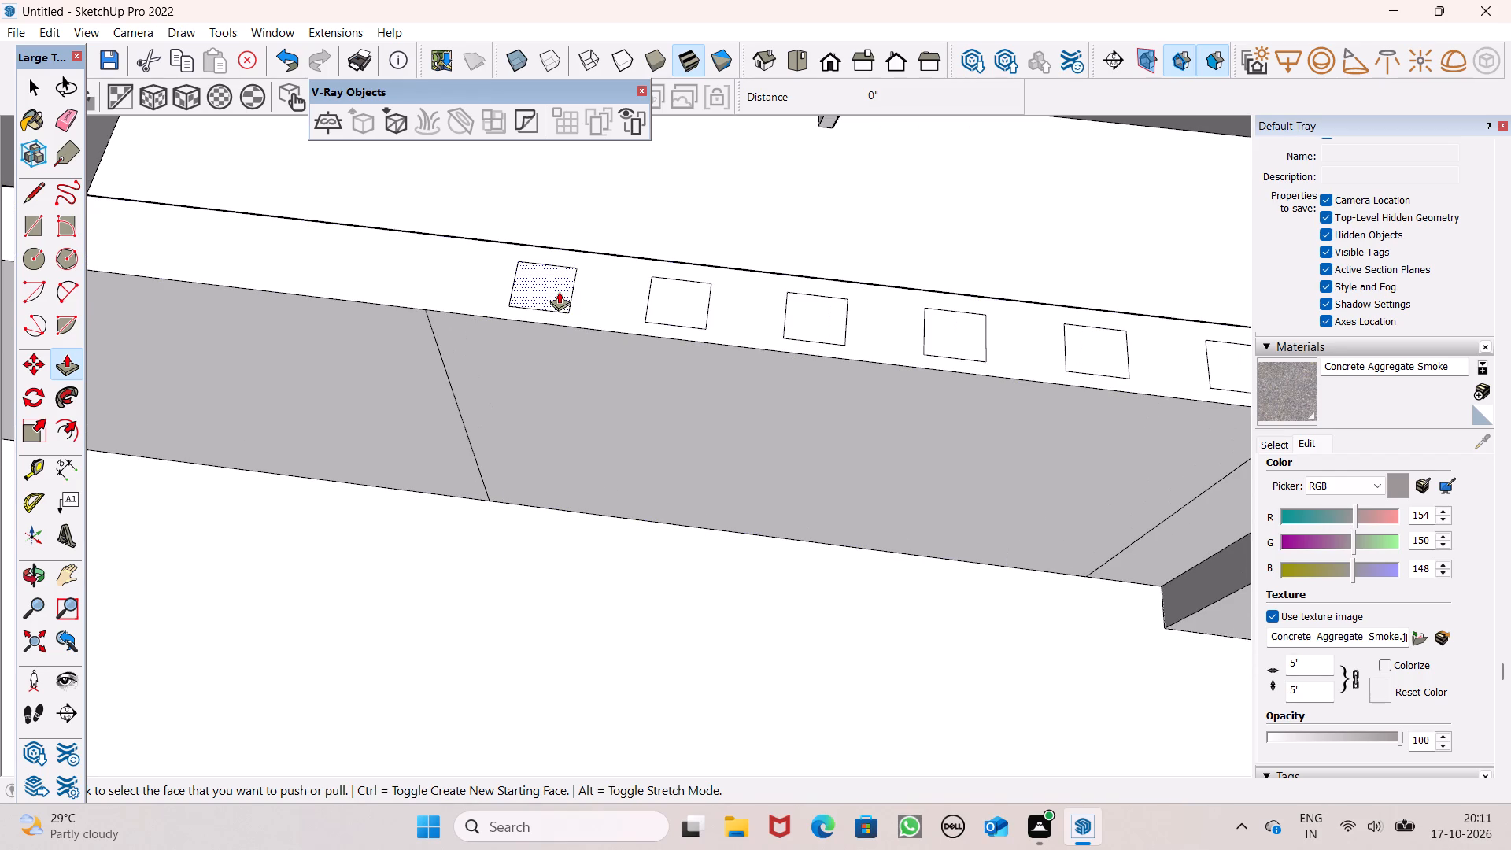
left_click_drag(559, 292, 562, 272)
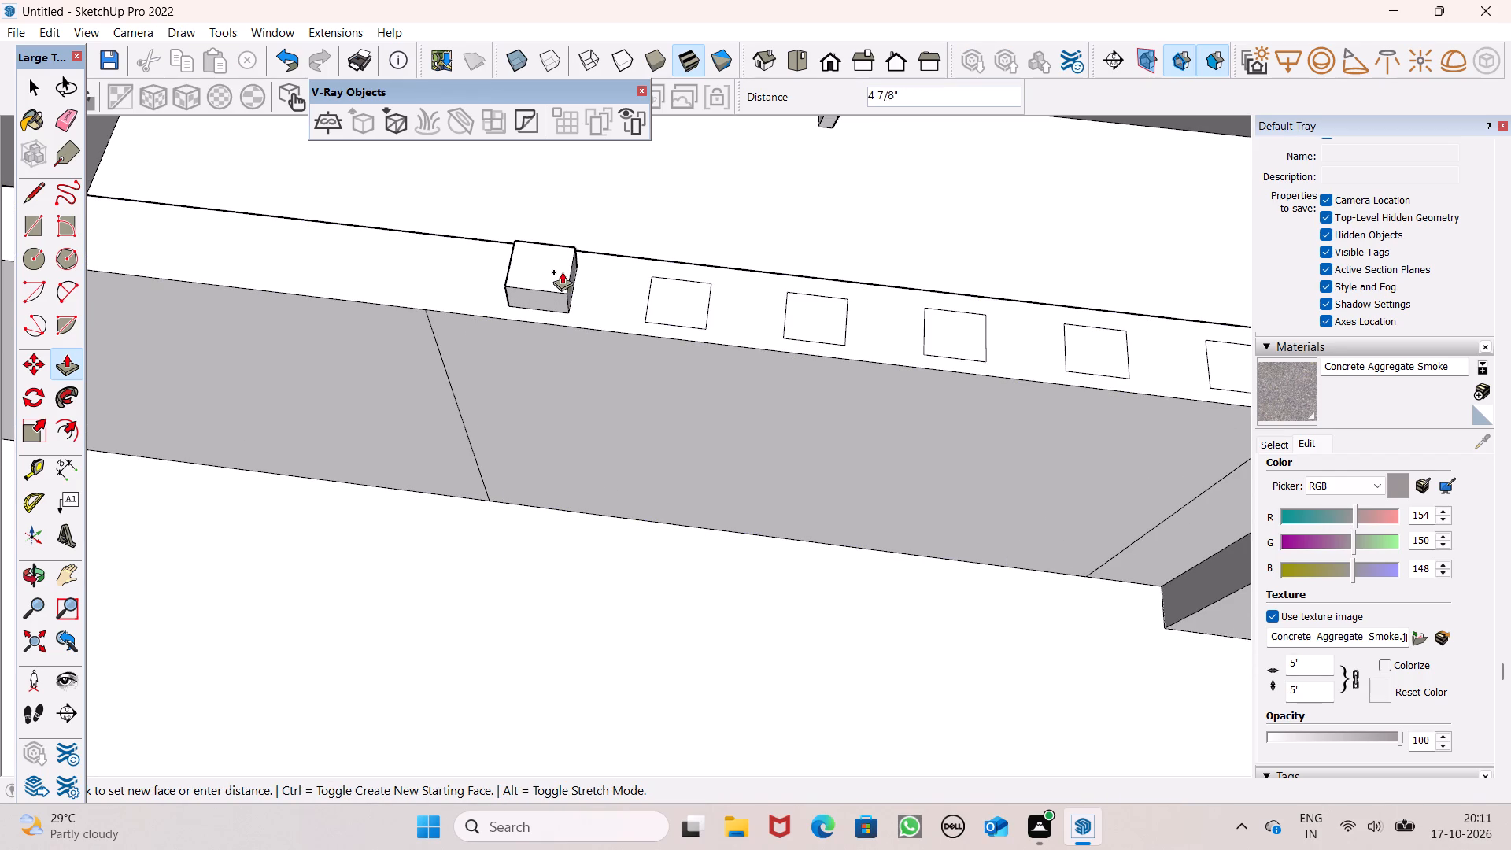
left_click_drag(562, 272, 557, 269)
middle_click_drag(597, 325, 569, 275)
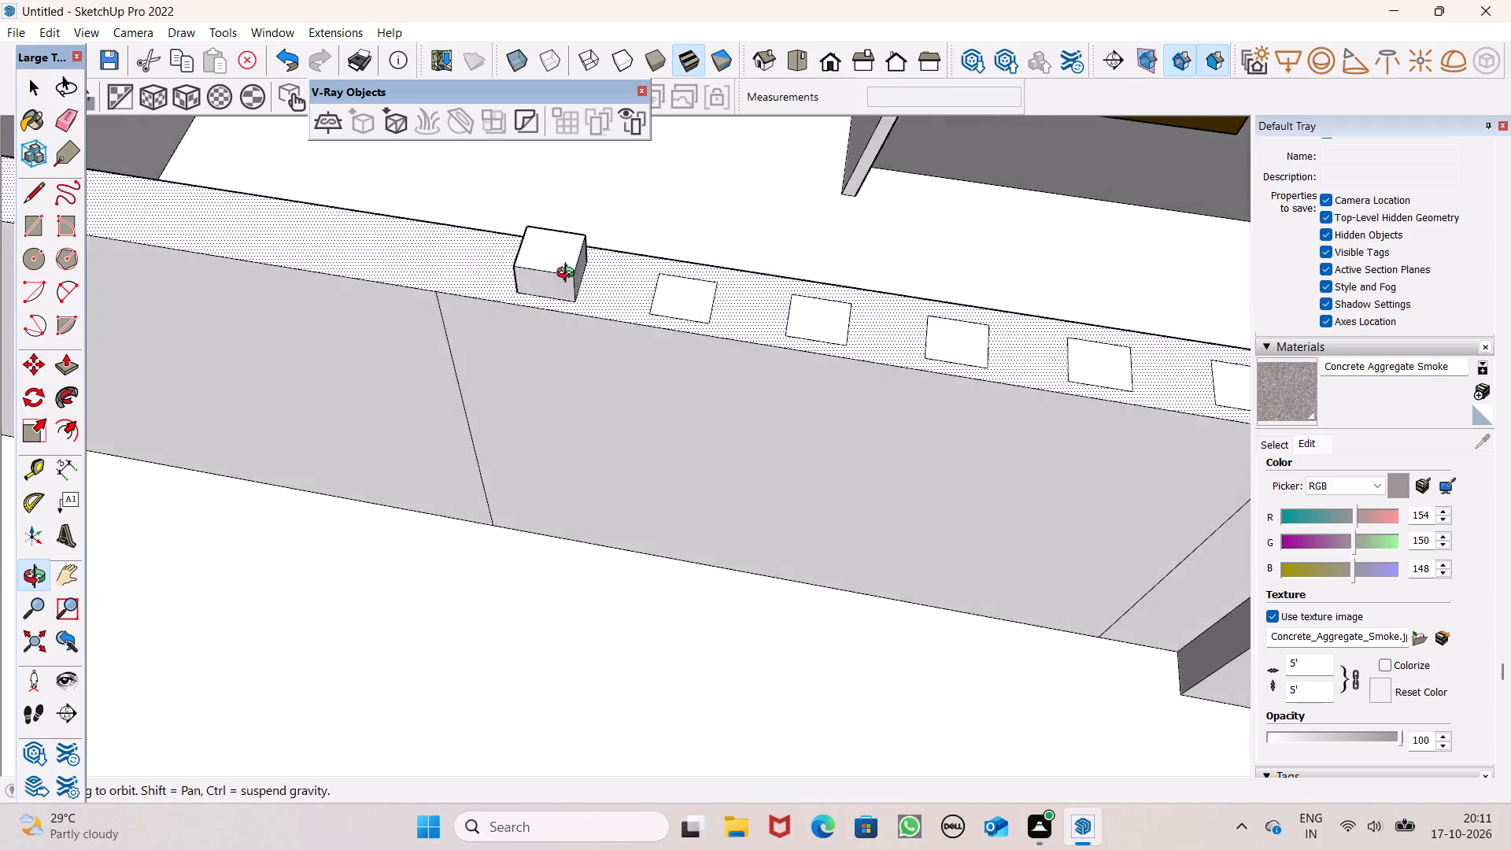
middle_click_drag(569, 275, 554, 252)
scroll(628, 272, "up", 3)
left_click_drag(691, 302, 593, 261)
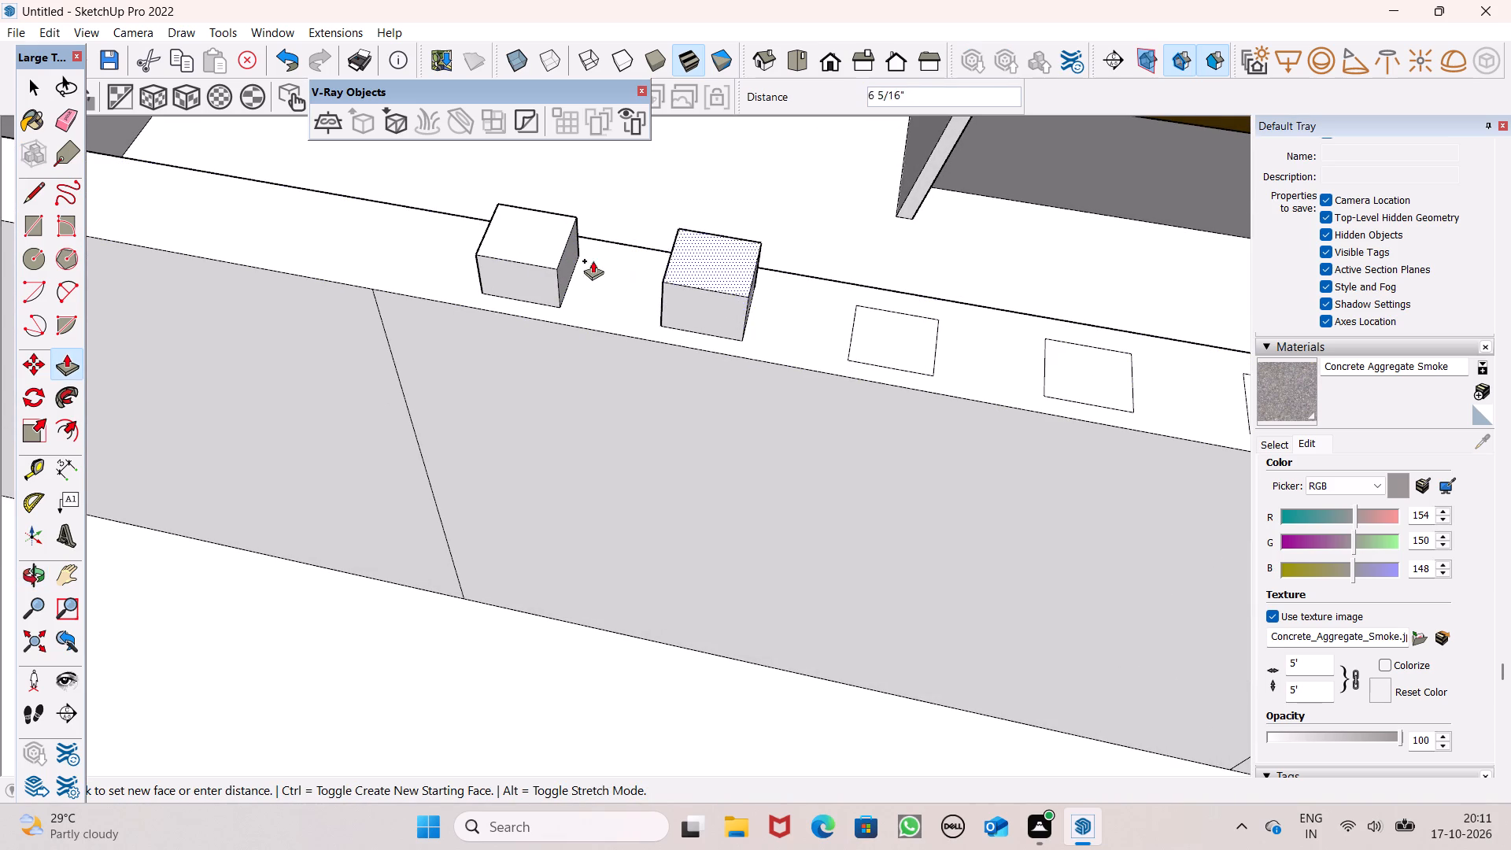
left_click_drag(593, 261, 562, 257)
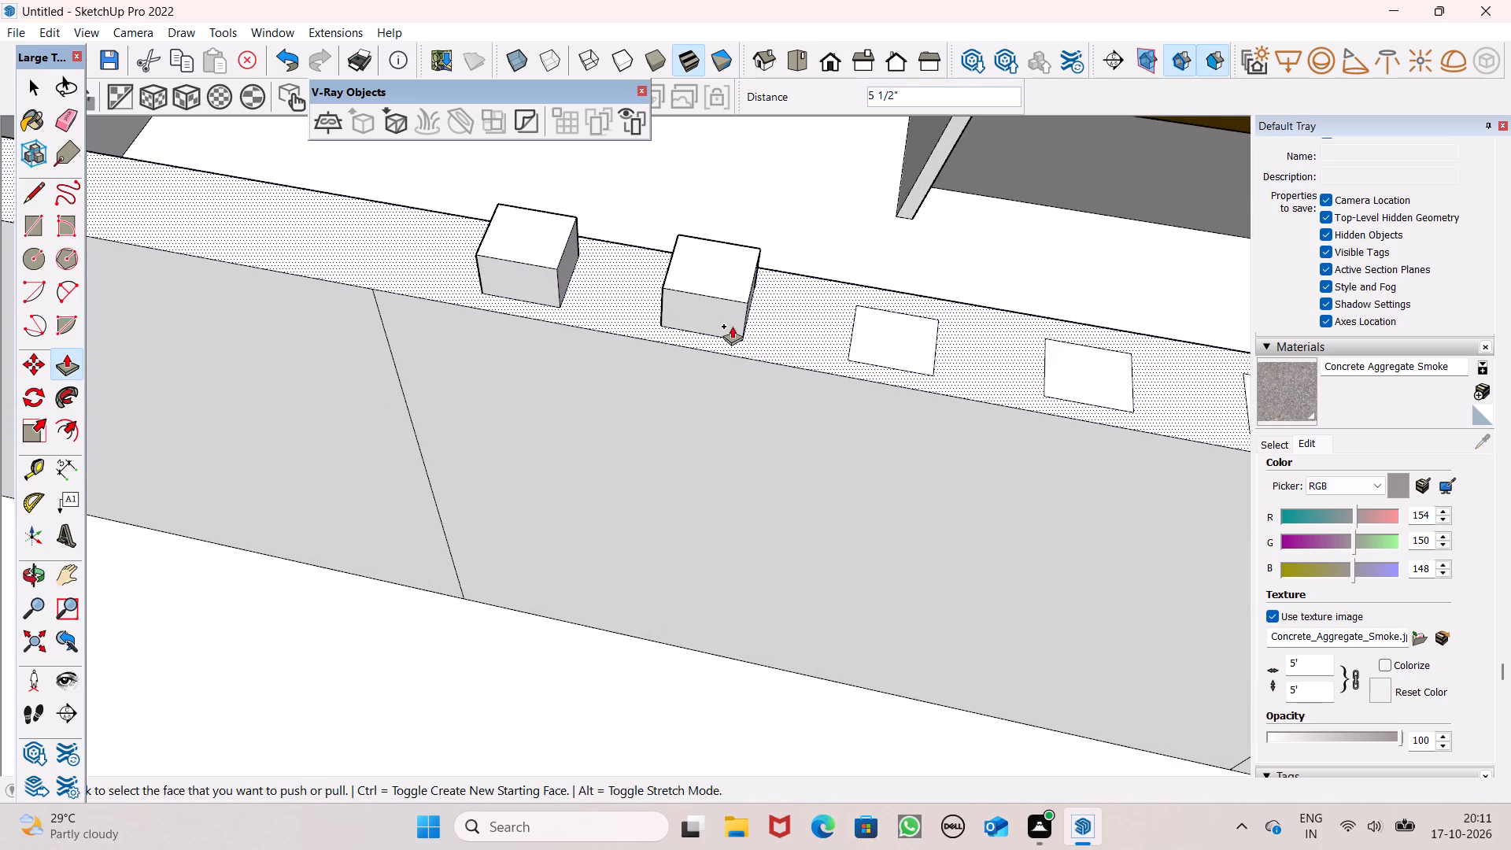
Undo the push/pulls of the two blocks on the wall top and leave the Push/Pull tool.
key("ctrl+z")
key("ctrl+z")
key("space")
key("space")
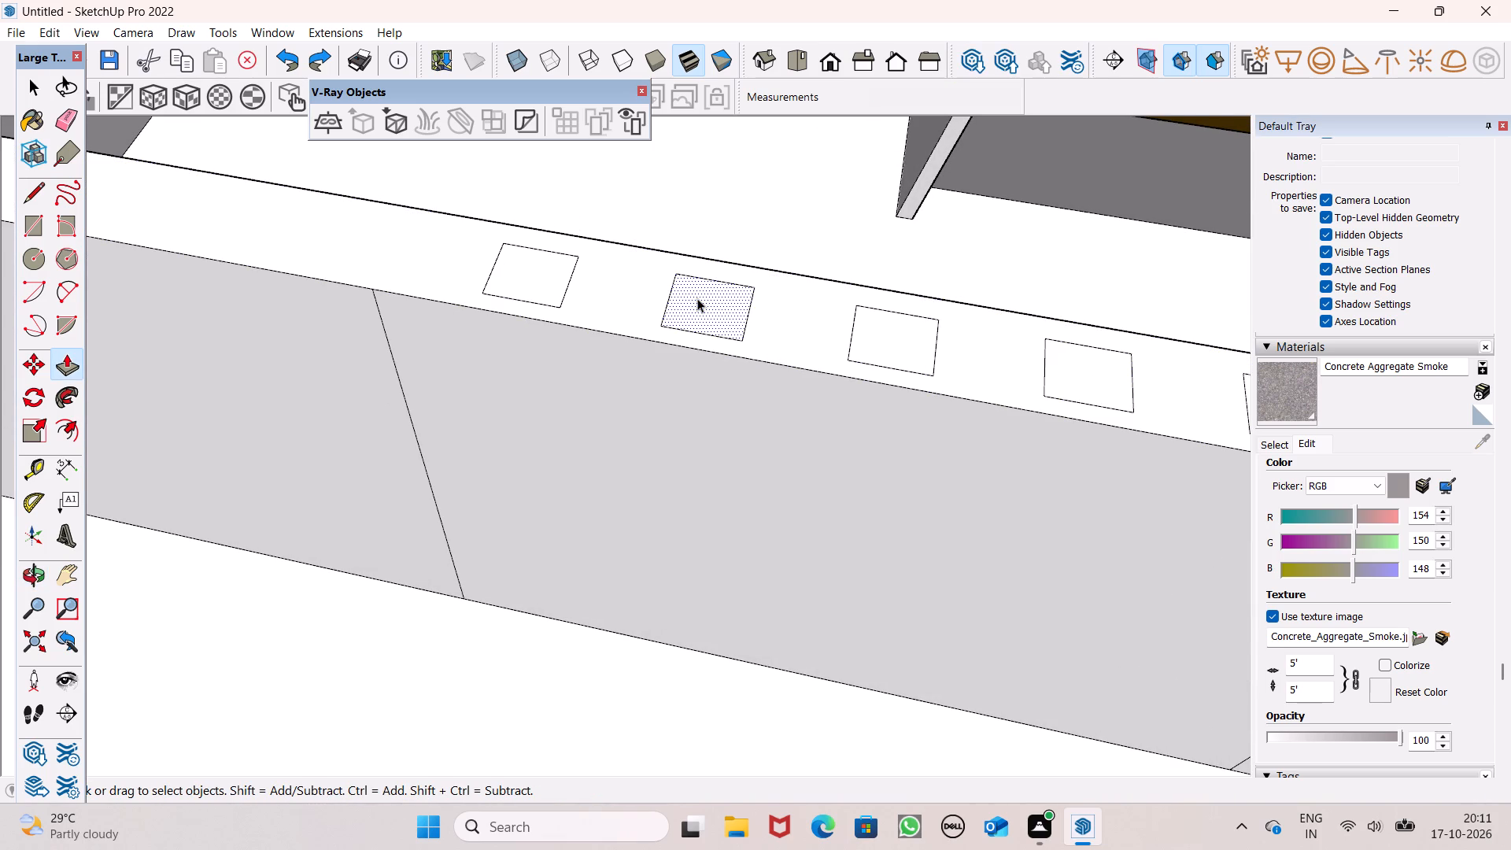
Paint all six rectangles on the wall top with the dark red Color A08 from the Colors collection.
scroll(694, 306, "down", 3)
left_click(1264, 442)
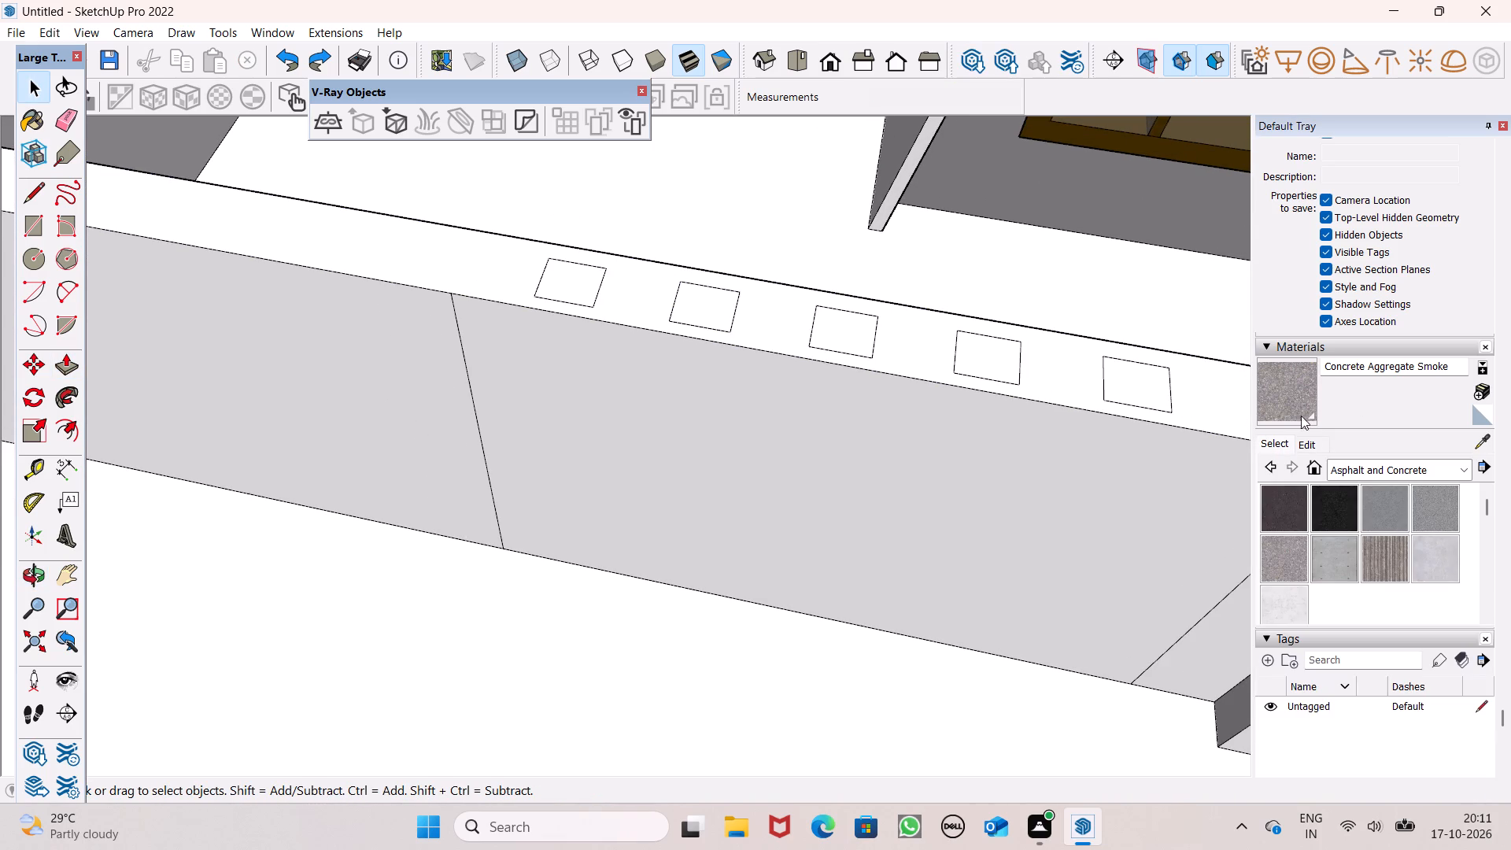
left_click(1398, 475)
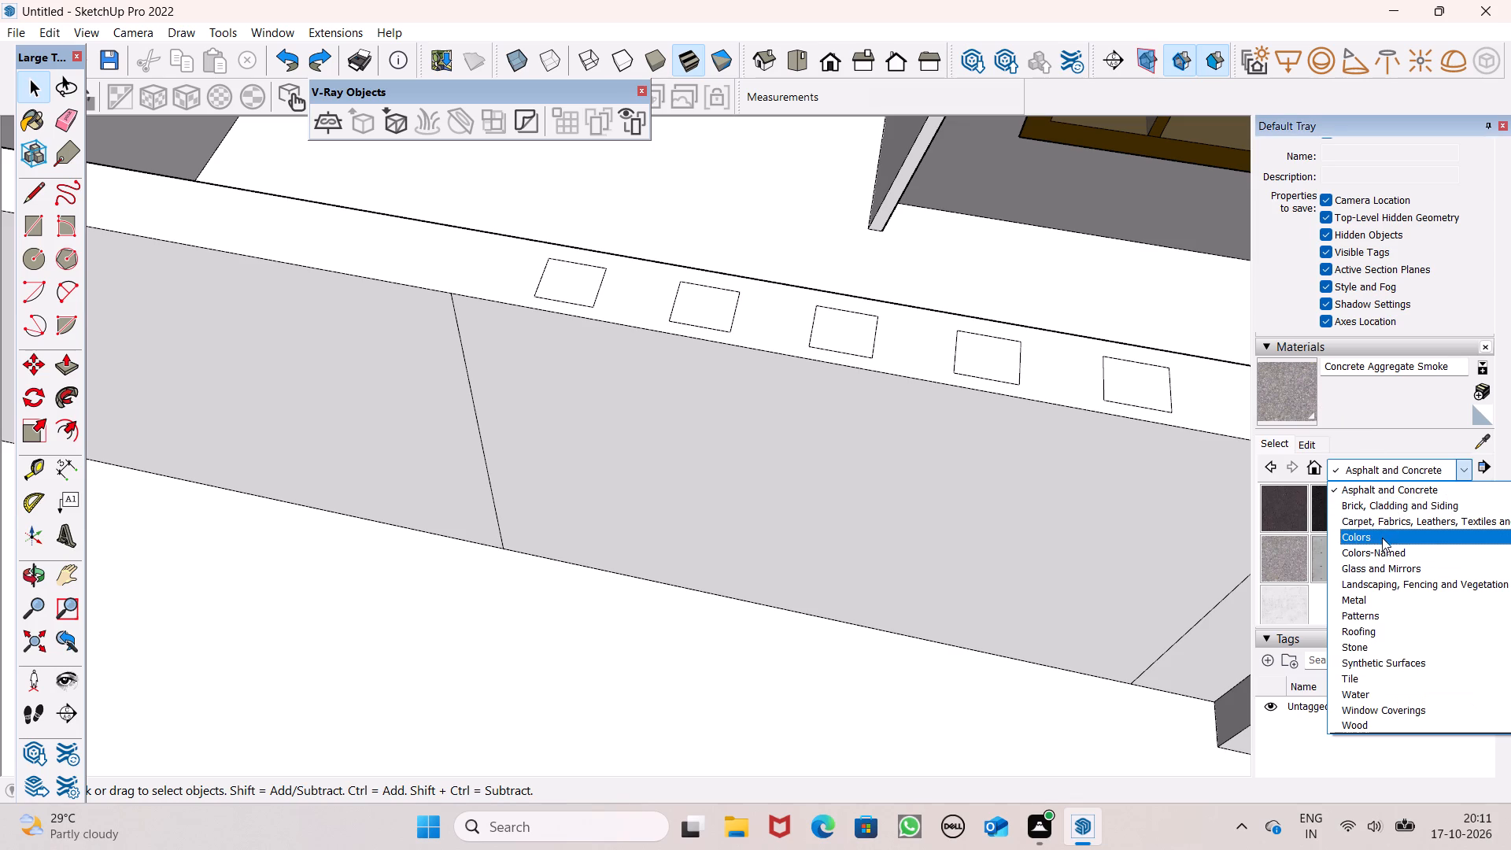
left_click(1381, 540)
left_click(1430, 552)
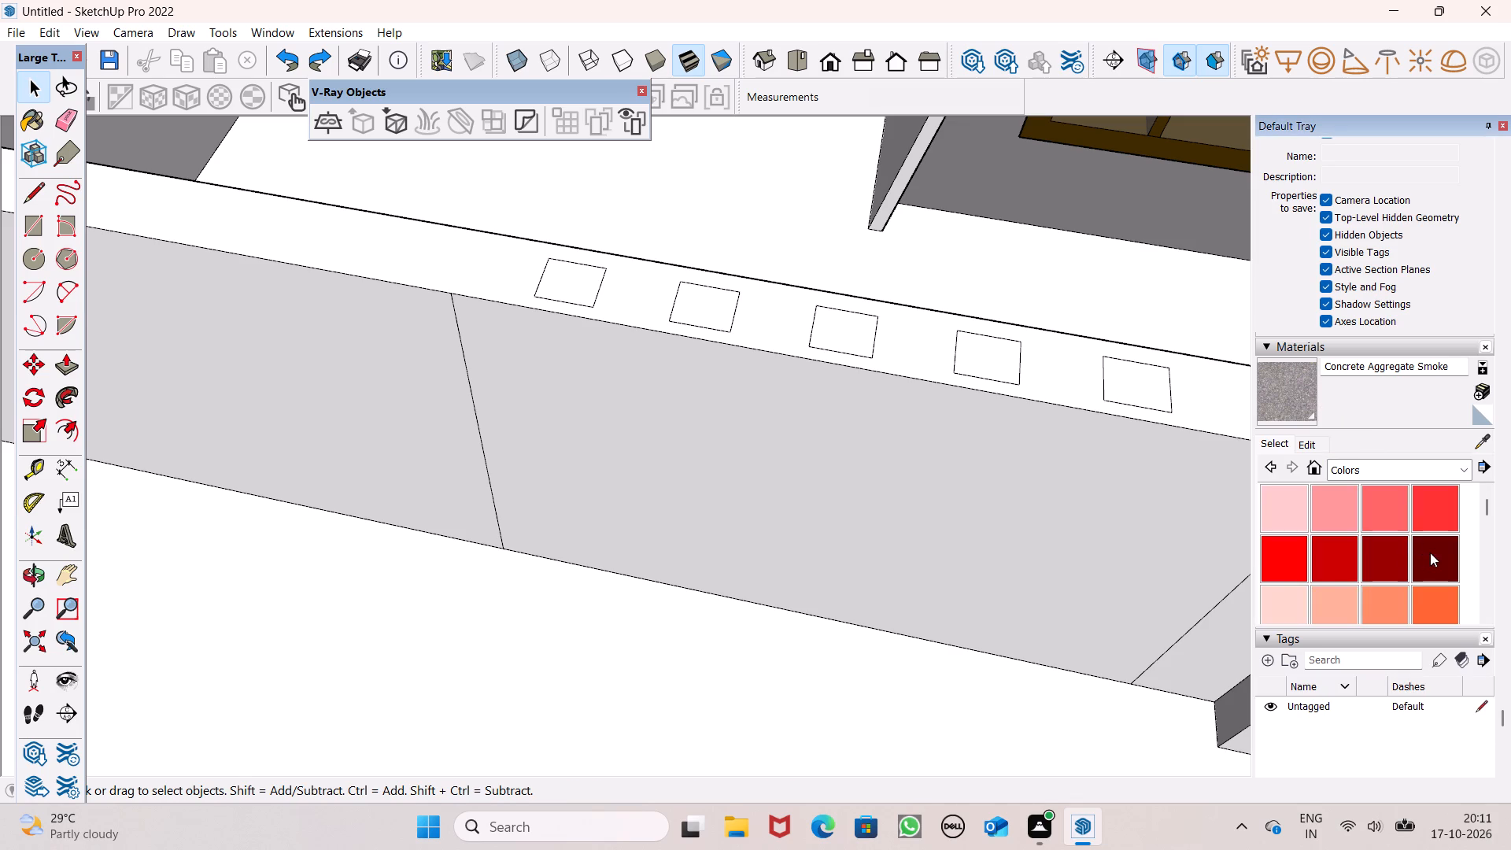
scroll(774, 400, "up", 2)
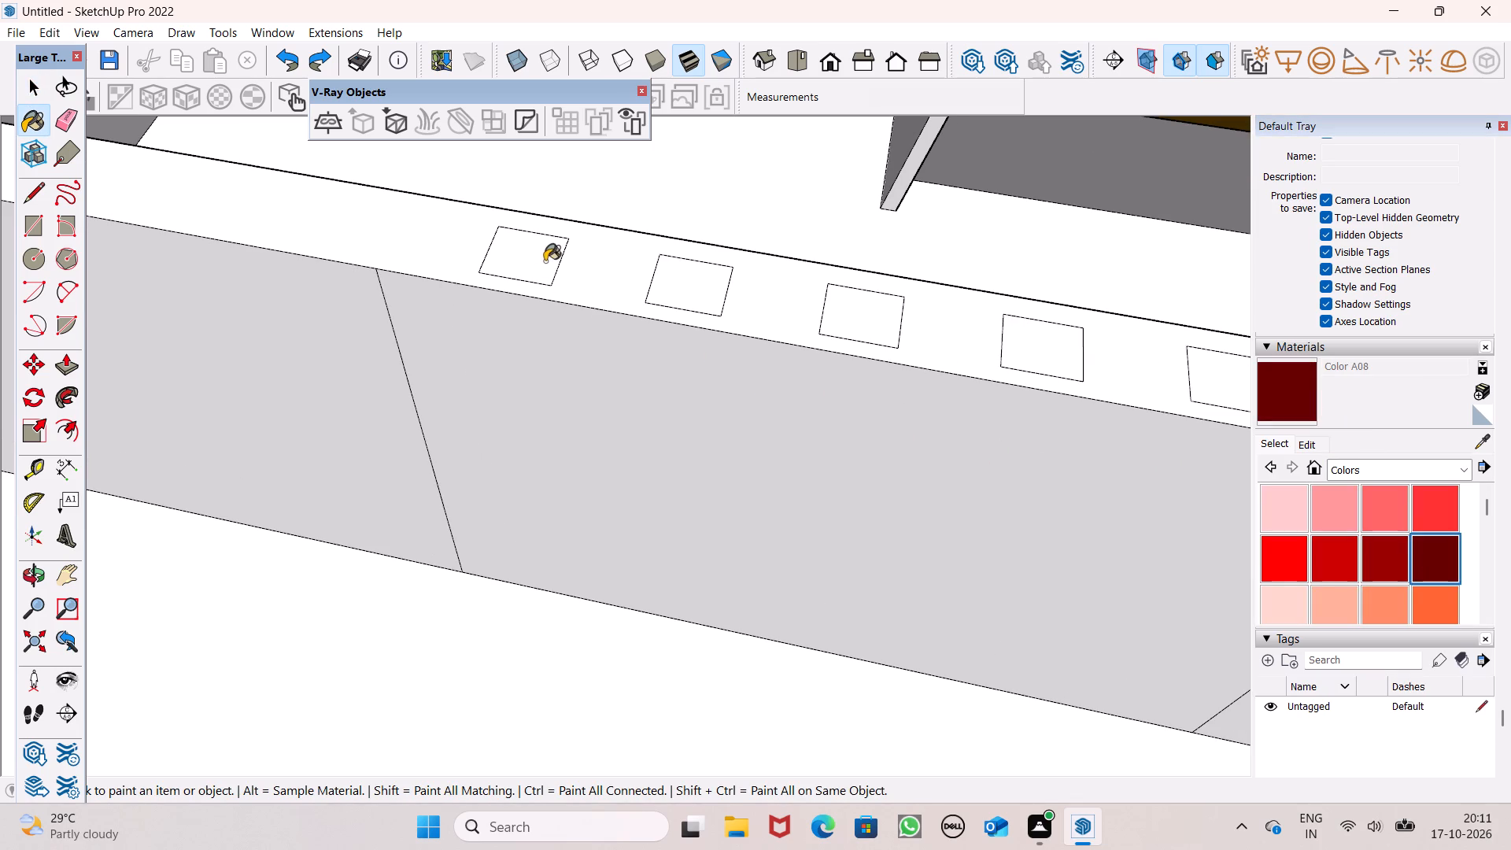
left_click(545, 261)
left_click(689, 278)
left_click(844, 307)
left_click(1055, 355)
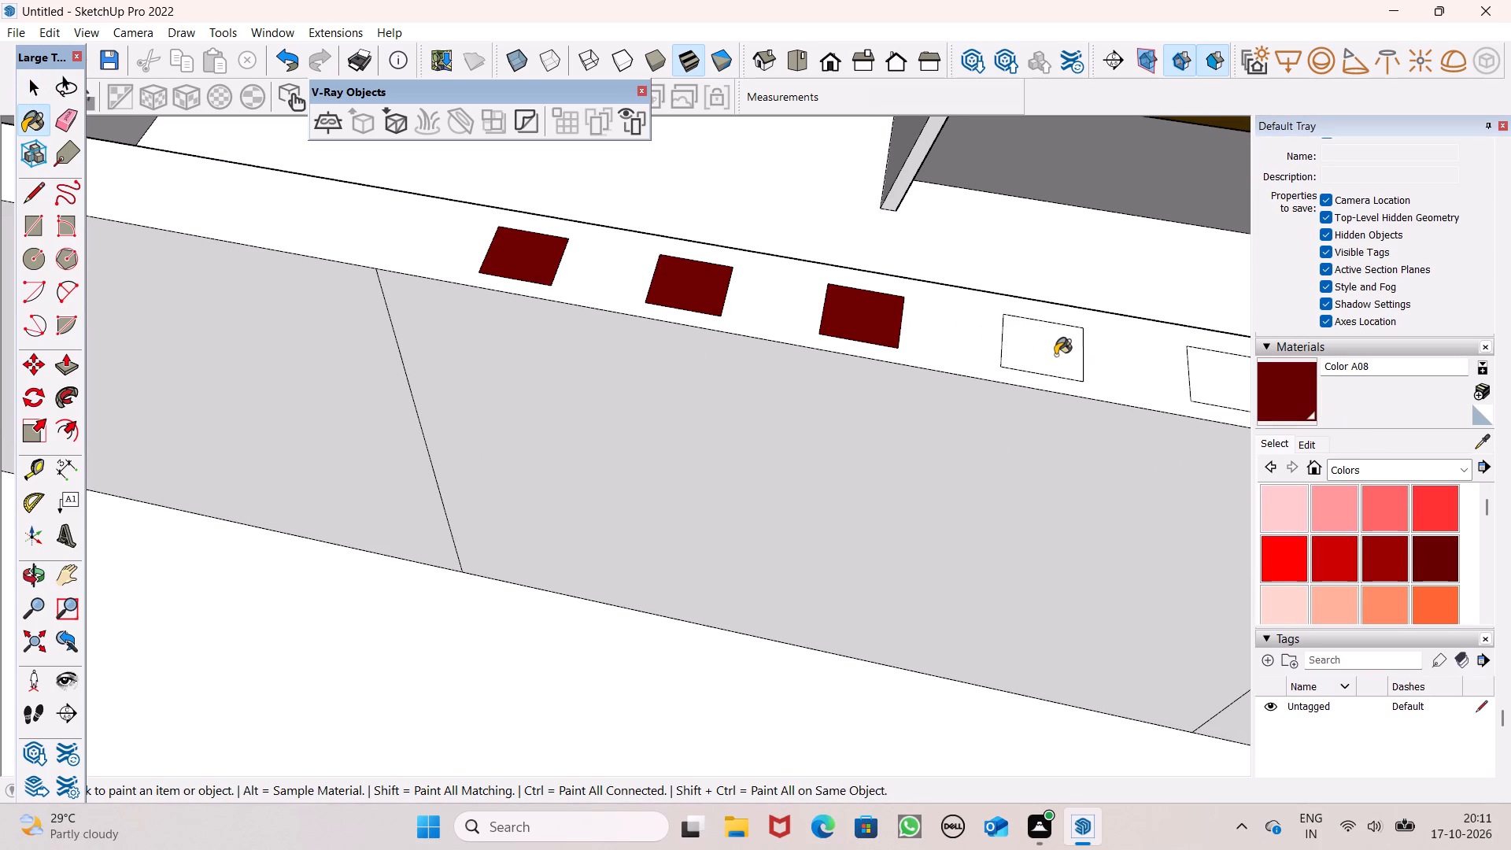
left_click(1217, 382)
scroll(1092, 342, "down", 8)
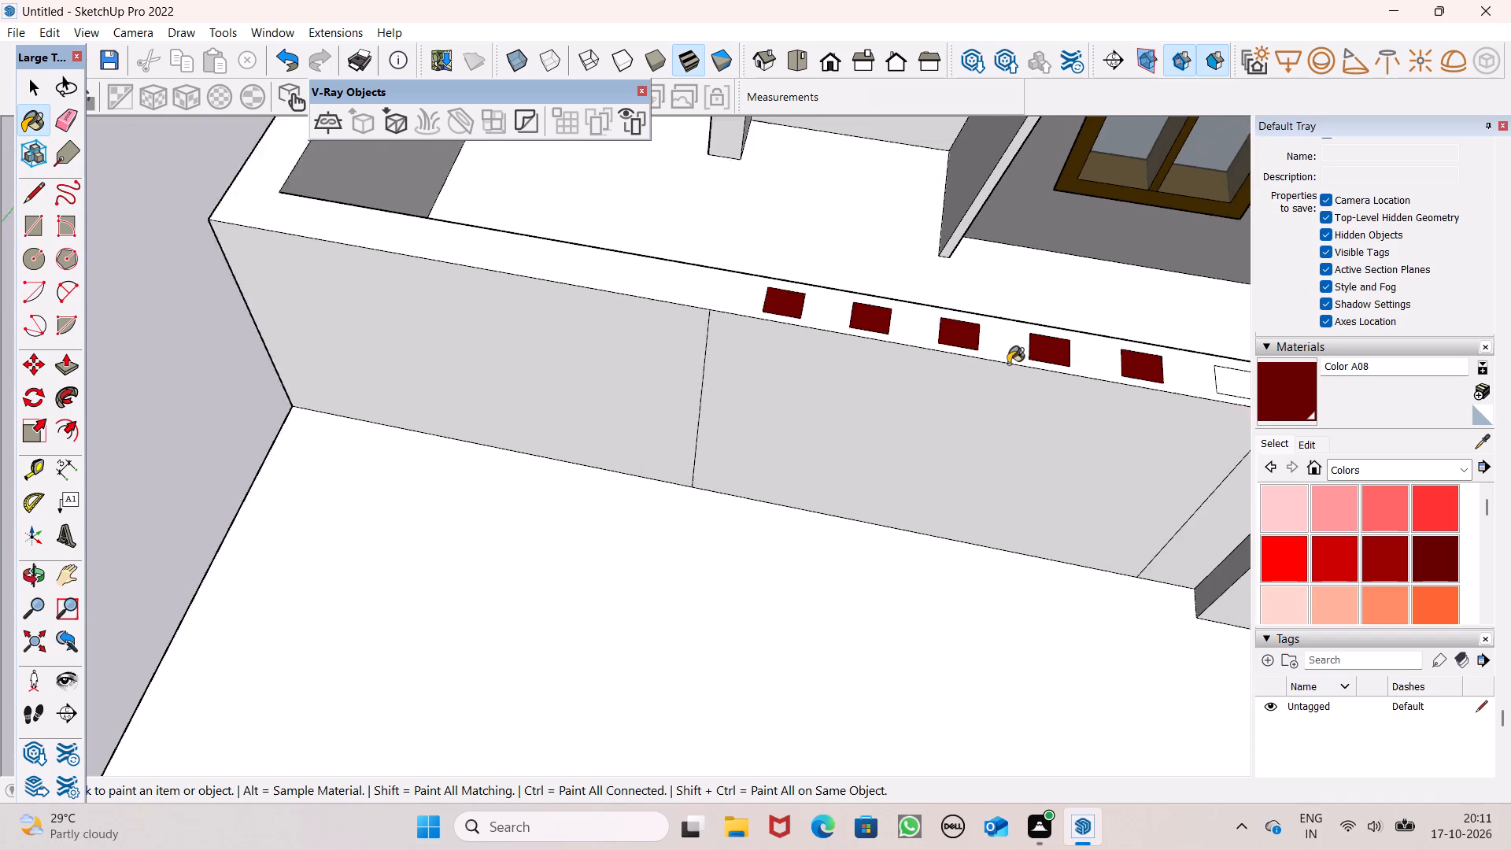
scroll(1008, 364, "down", 2)
scroll(1315, 375, "up", 1)
scroll(759, 366, "down", 5)
scroll(979, 357, "up", 6)
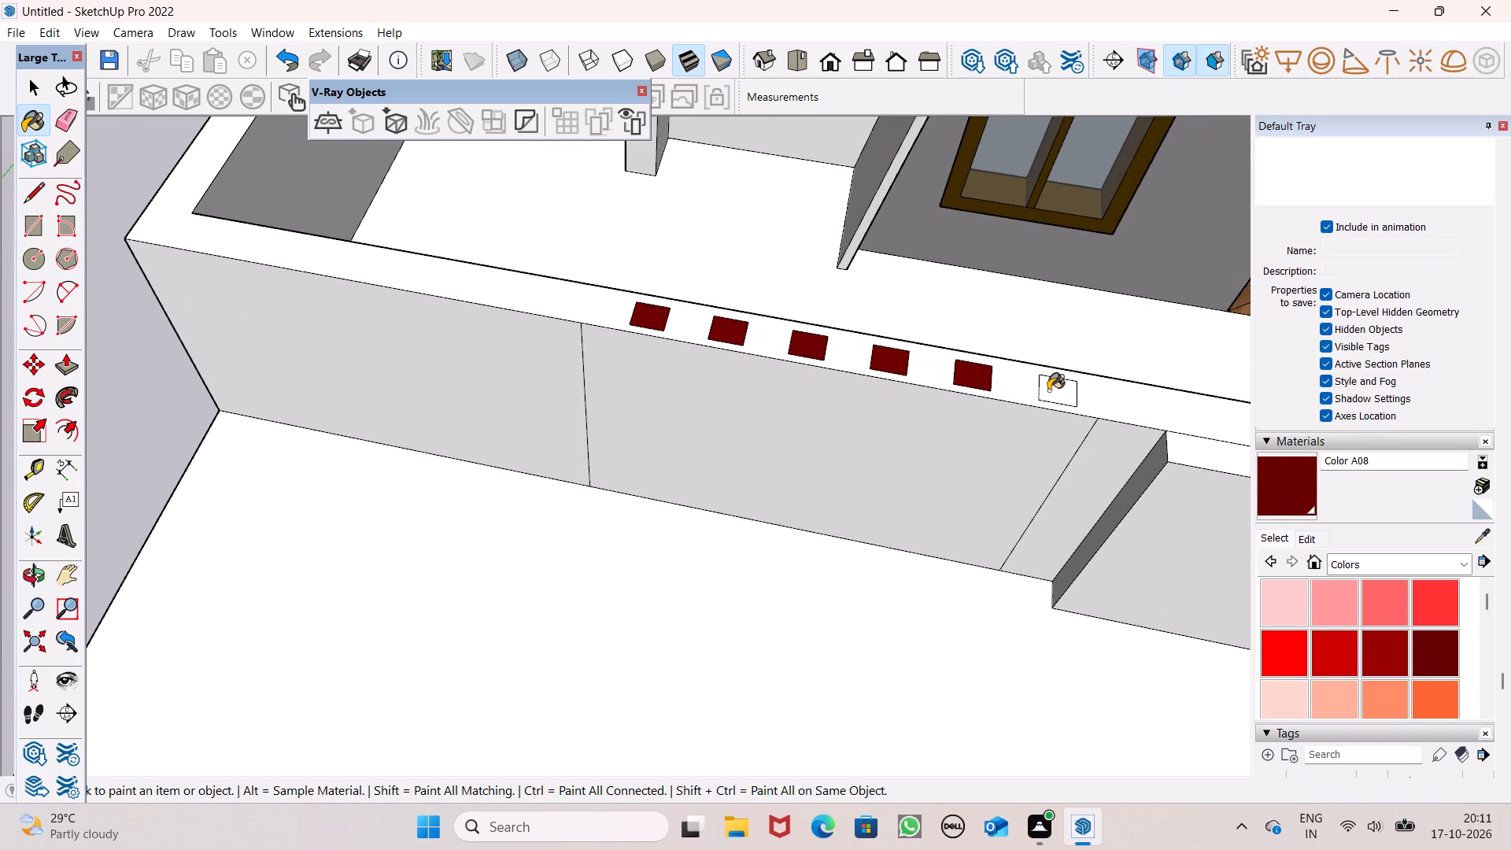
left_click(1048, 390)
Darken the Color A08 material by setting its red value to 86.
left_click(1310, 534)
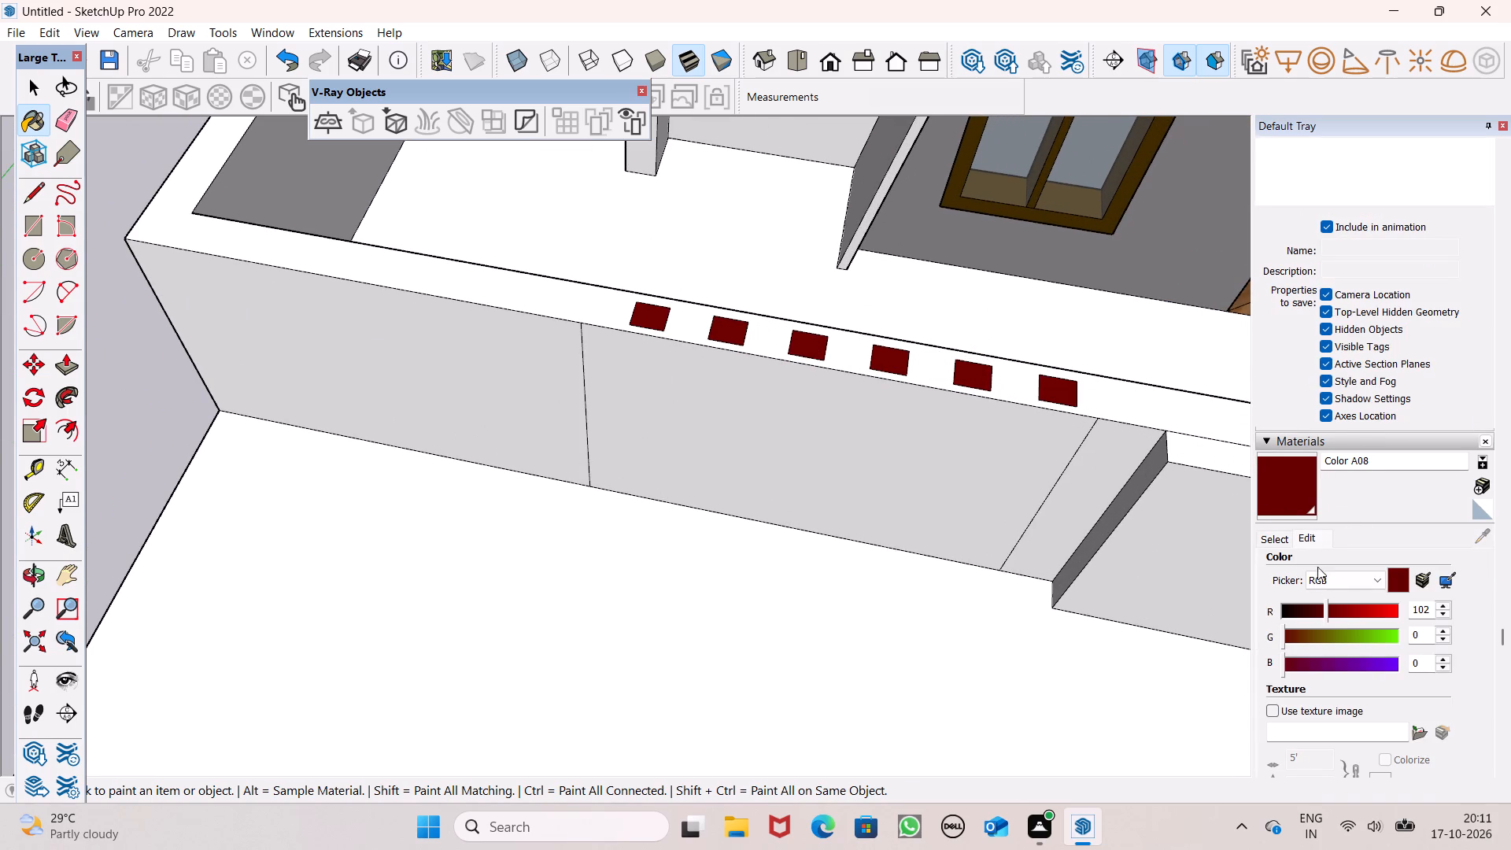
left_click(1324, 610)
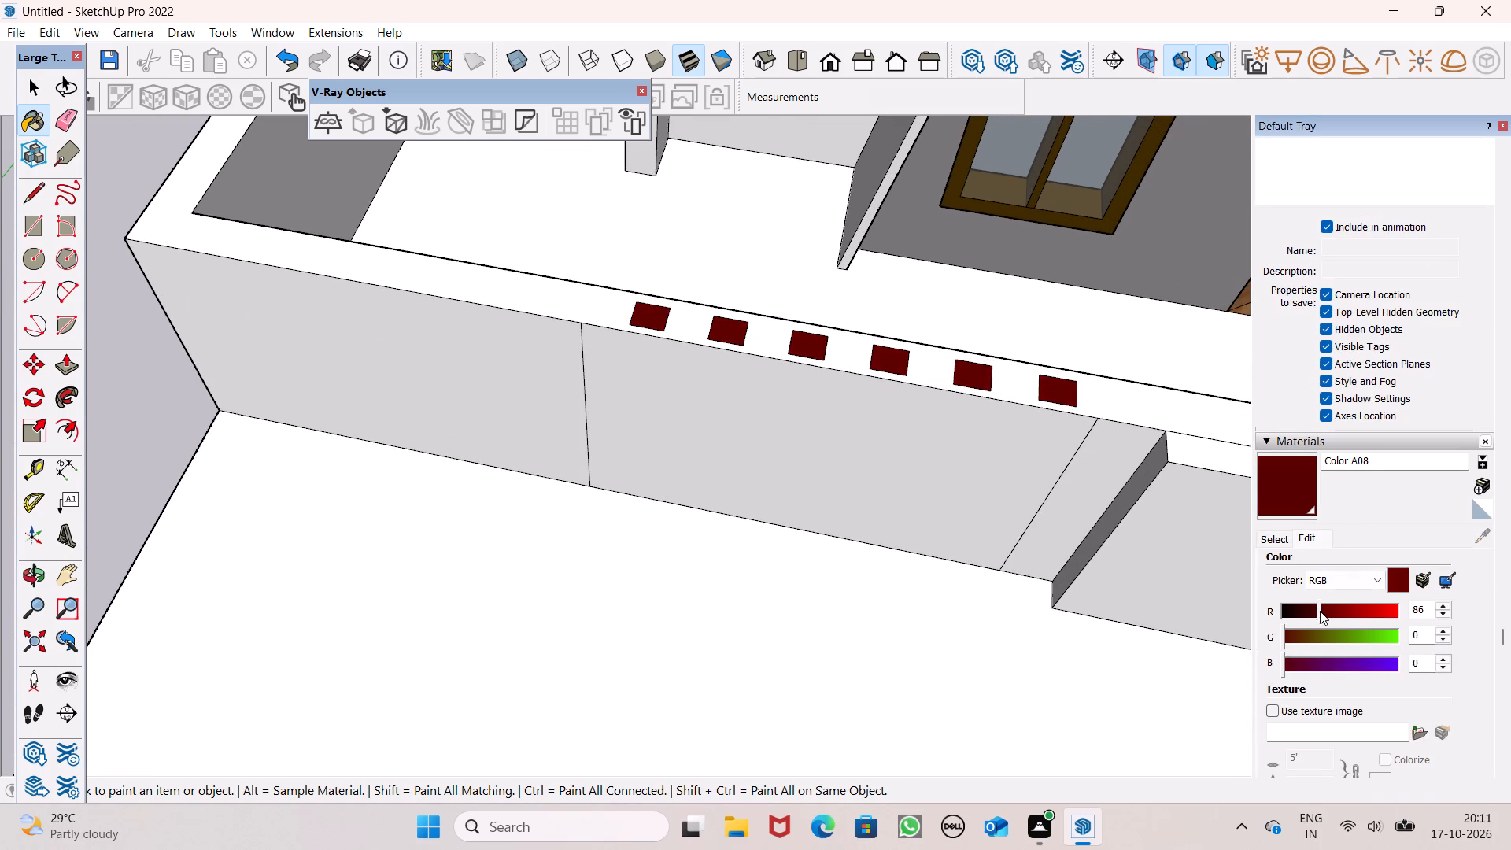
Push/pull the first dark red rectangle, nearest the vertical seam line, up about 3 5/16".
left_click(60, 372)
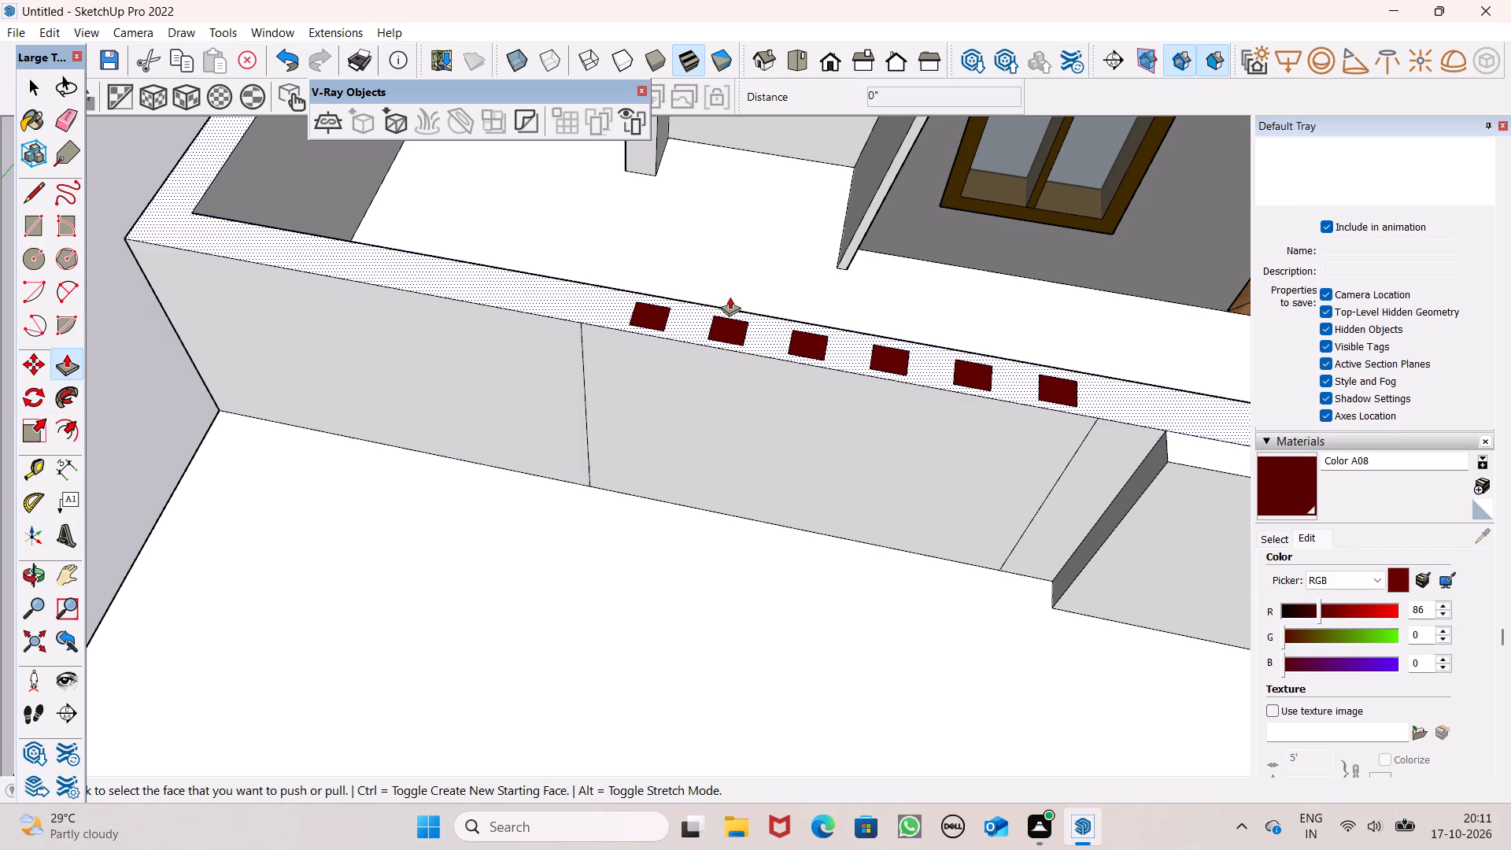
scroll(719, 294, "up", 6)
scroll(700, 327, "down", 3)
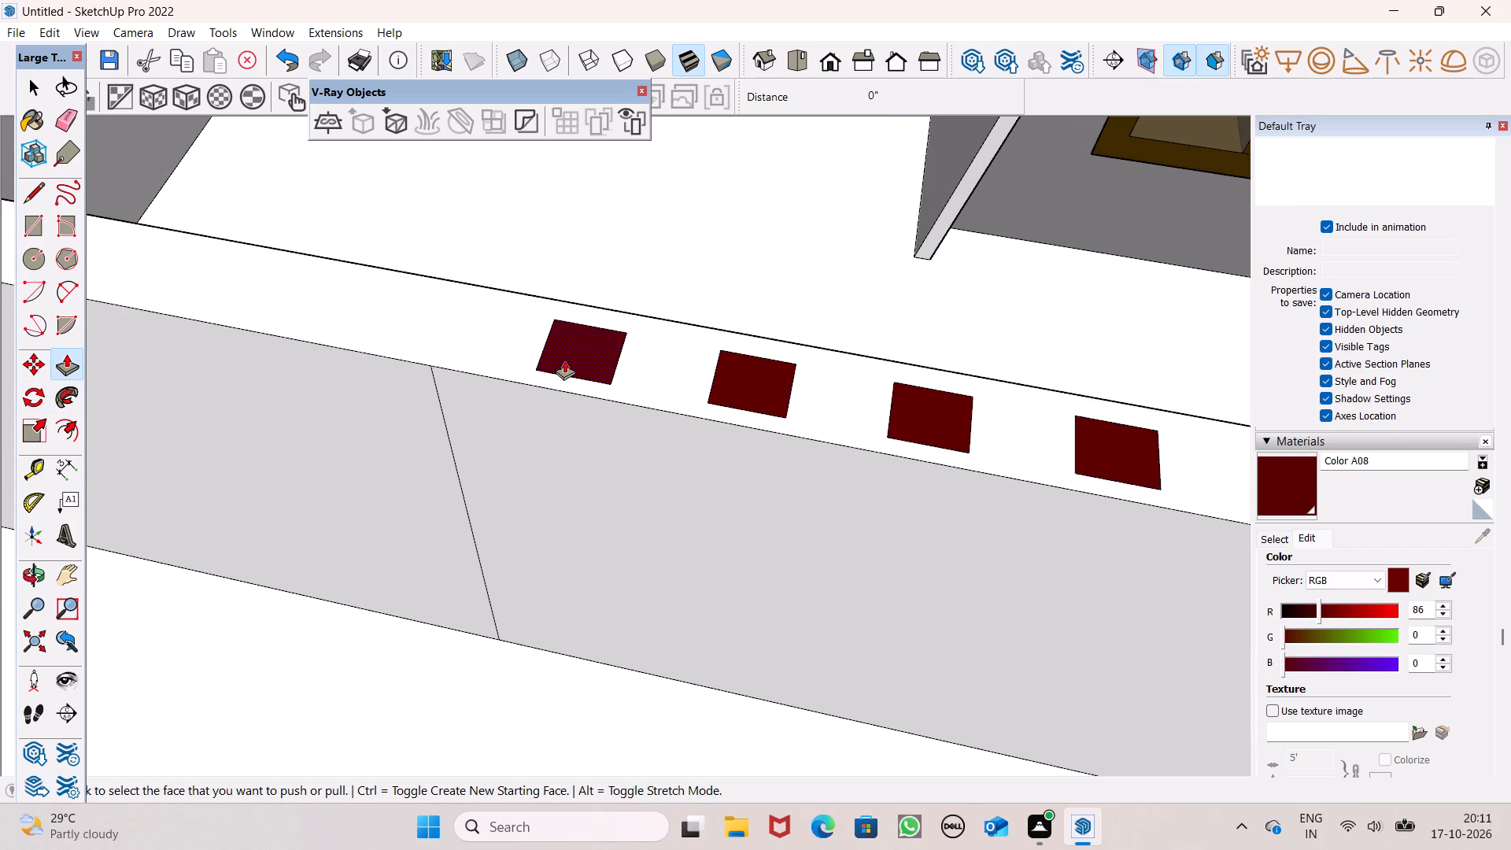
scroll(564, 360, "up", 3)
left_click_drag(566, 359, 570, 333)
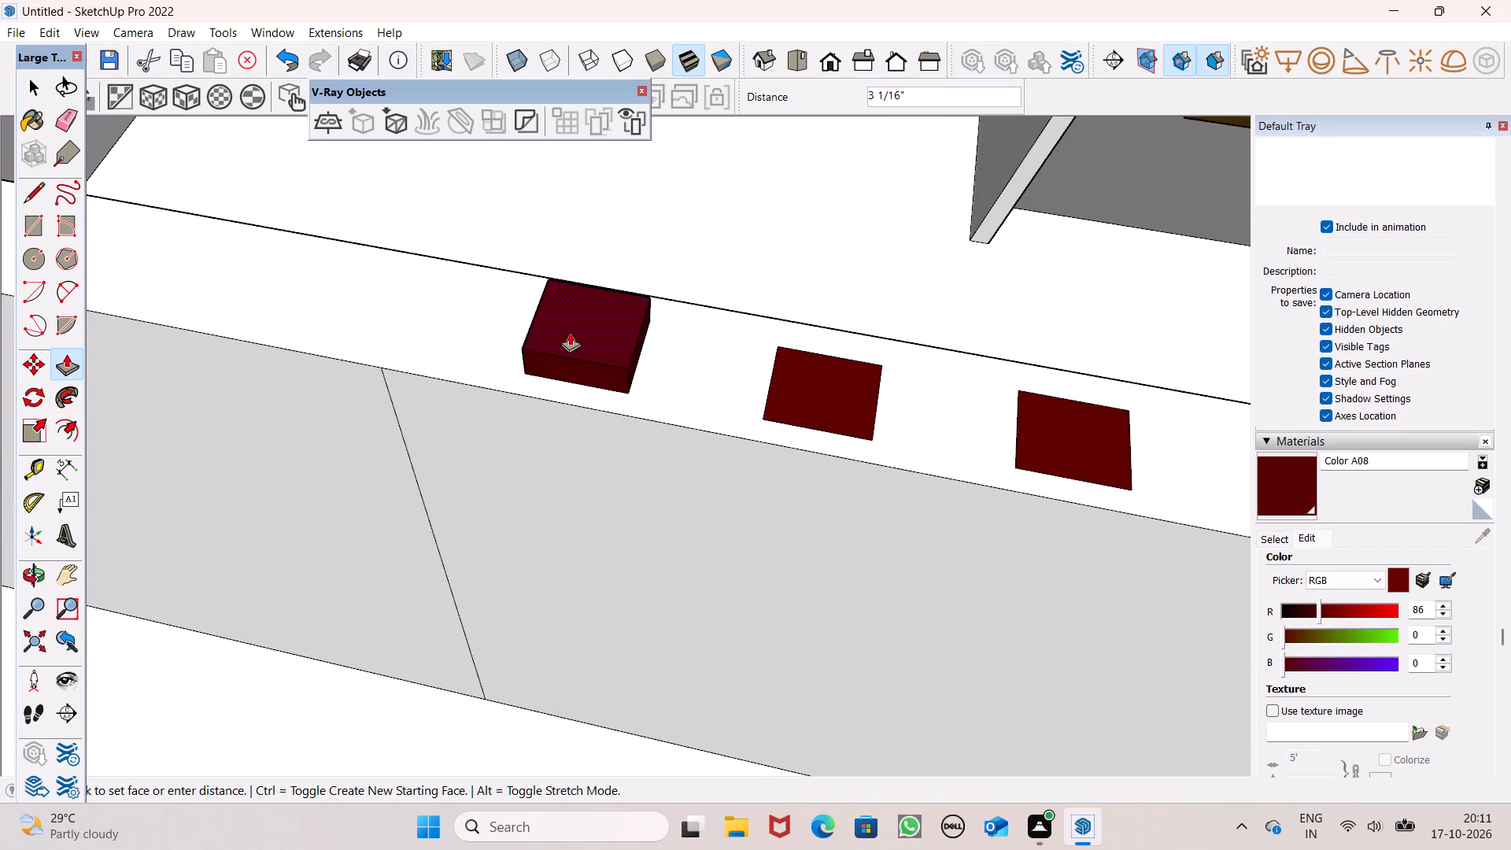
left_click_drag(570, 333, 571, 331)
left_click_drag(571, 331, 573, 331)
Push/pull the other five dark red rectangles up about 3 5/16" to match the first block's height.
middle_click_drag(676, 415, 621, 257)
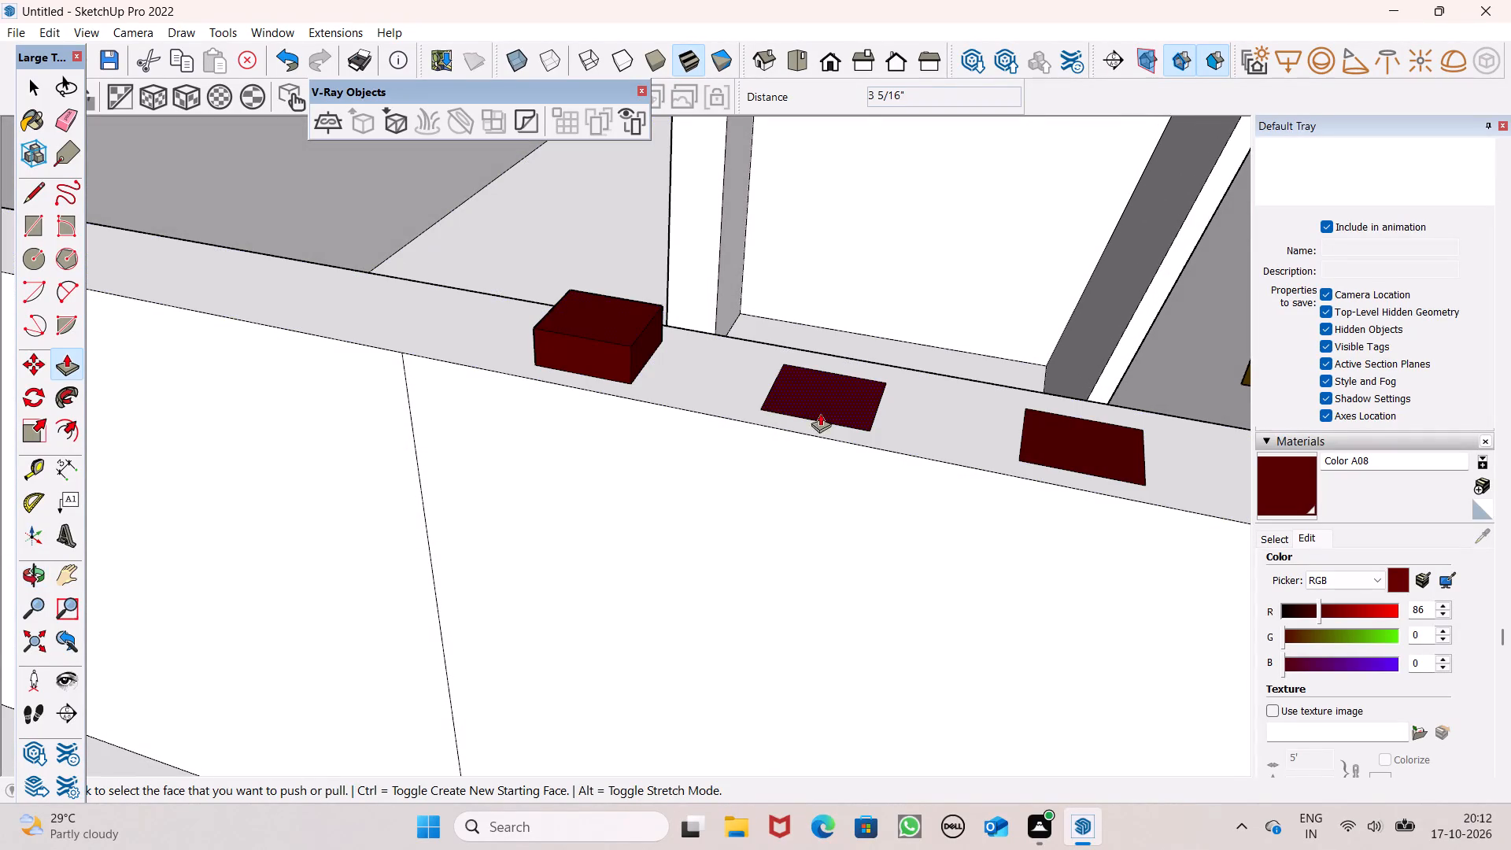
left_click_drag(820, 410, 634, 343)
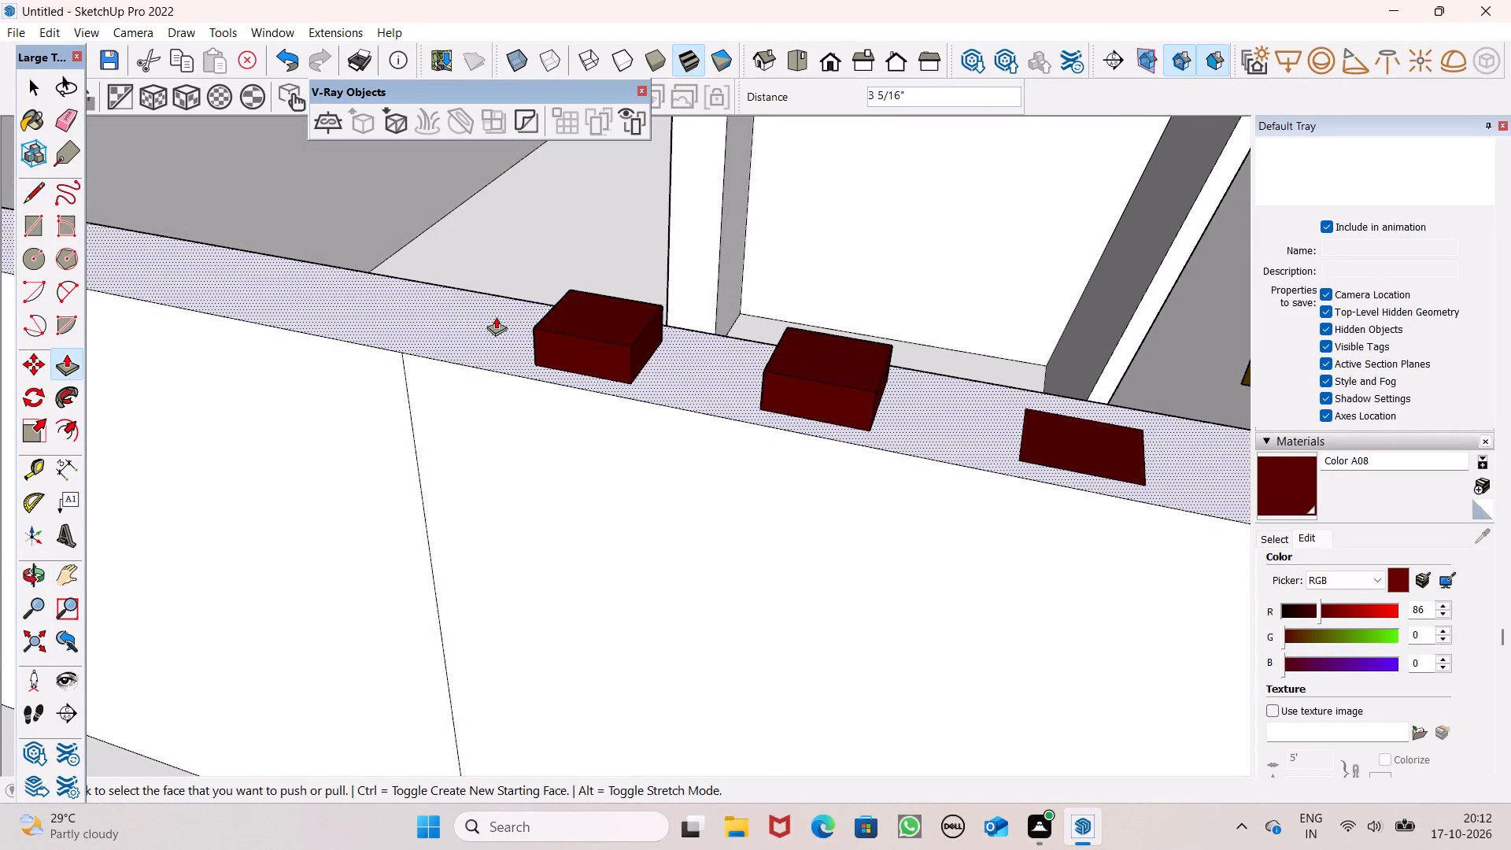
scroll(433, 305, "down", 3)
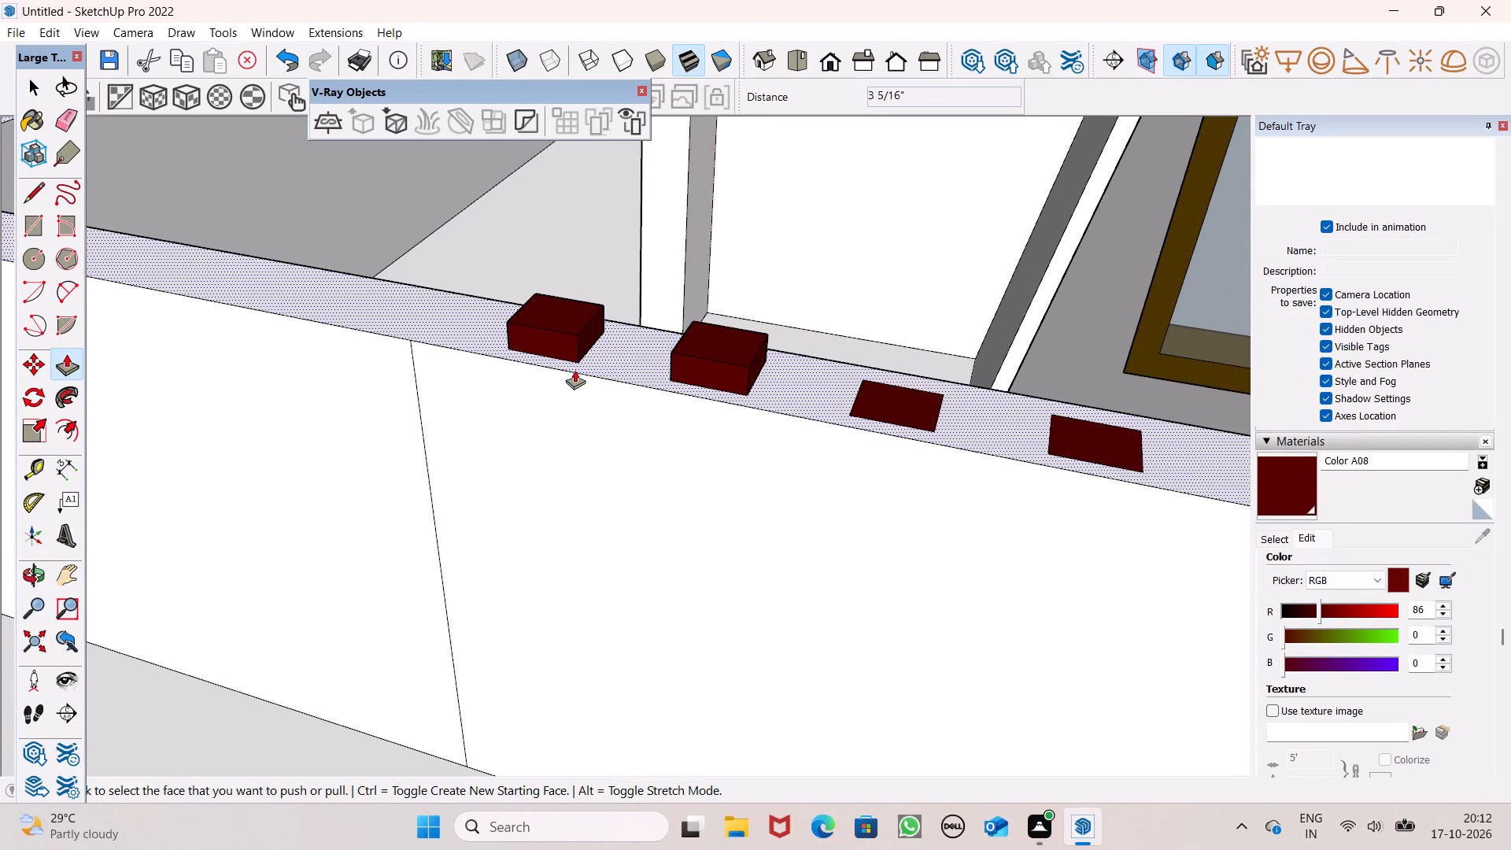
scroll(574, 370, "down", 3)
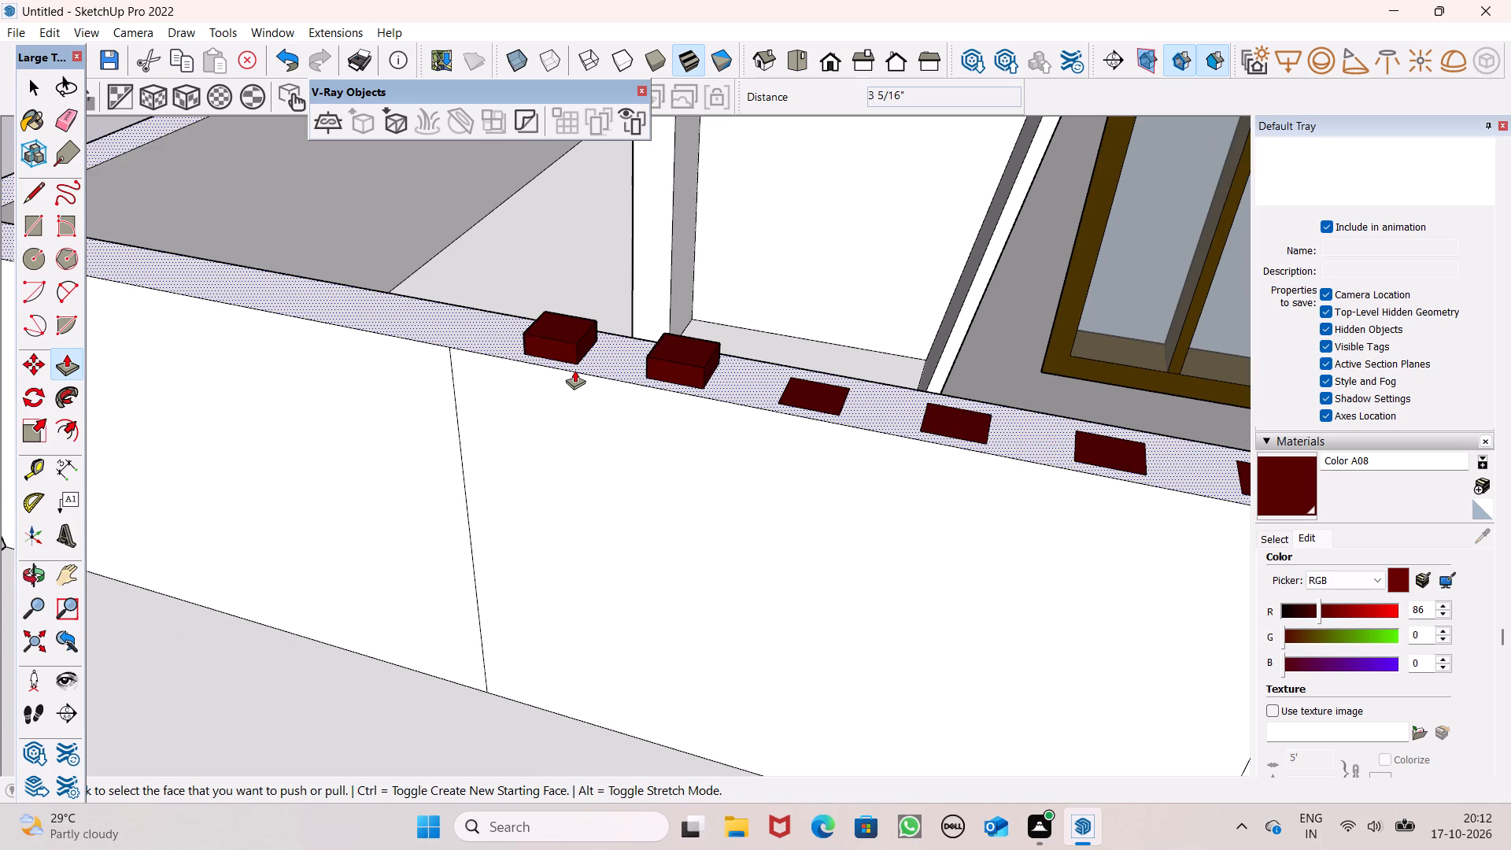
scroll(521, 360, "down", 1)
middle_click_drag(611, 392, 589, 468)
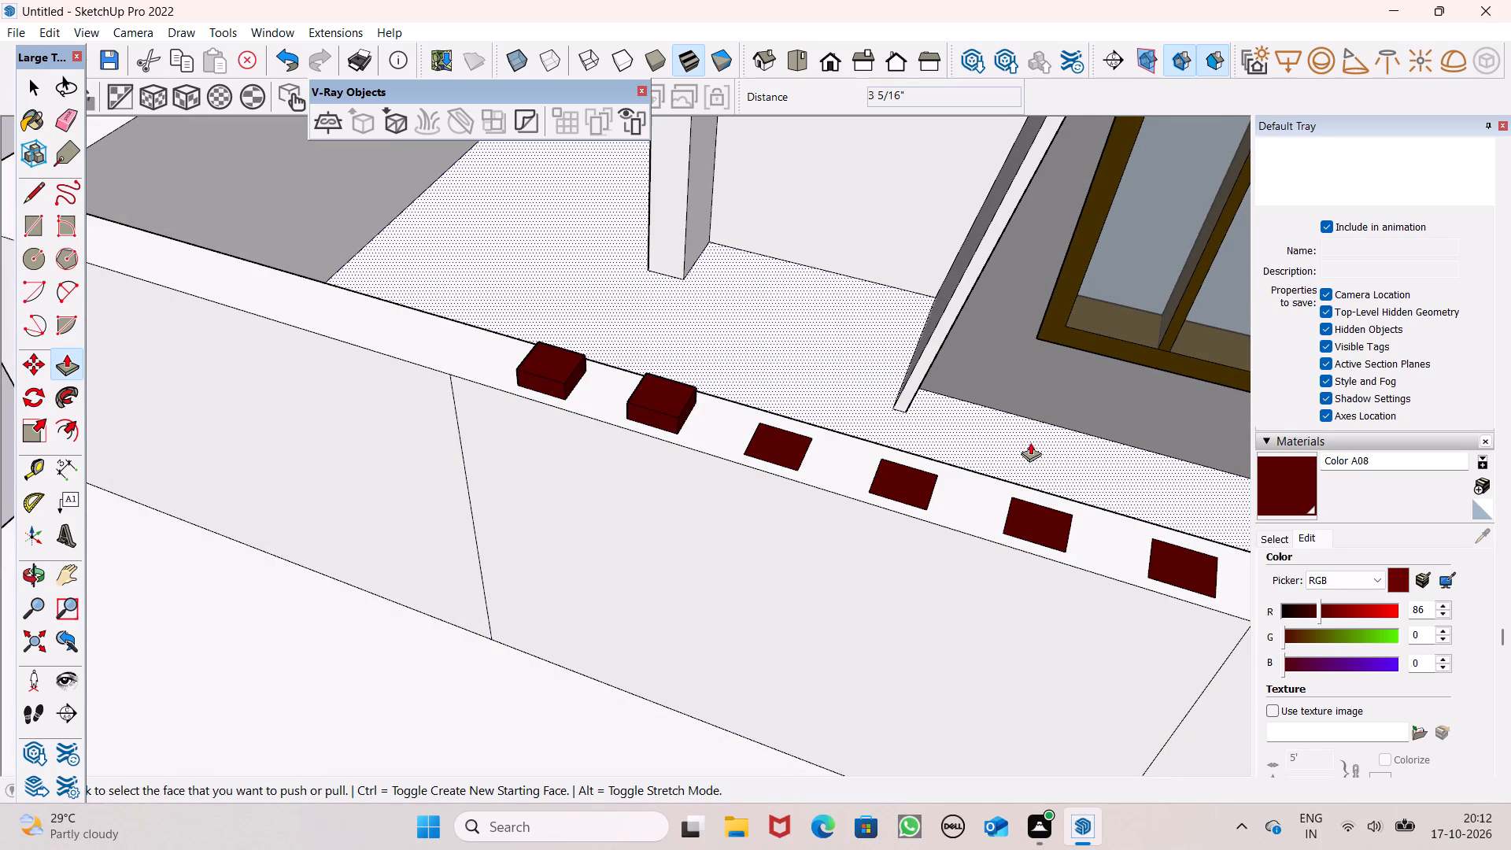
left_click_drag(784, 443, 685, 415)
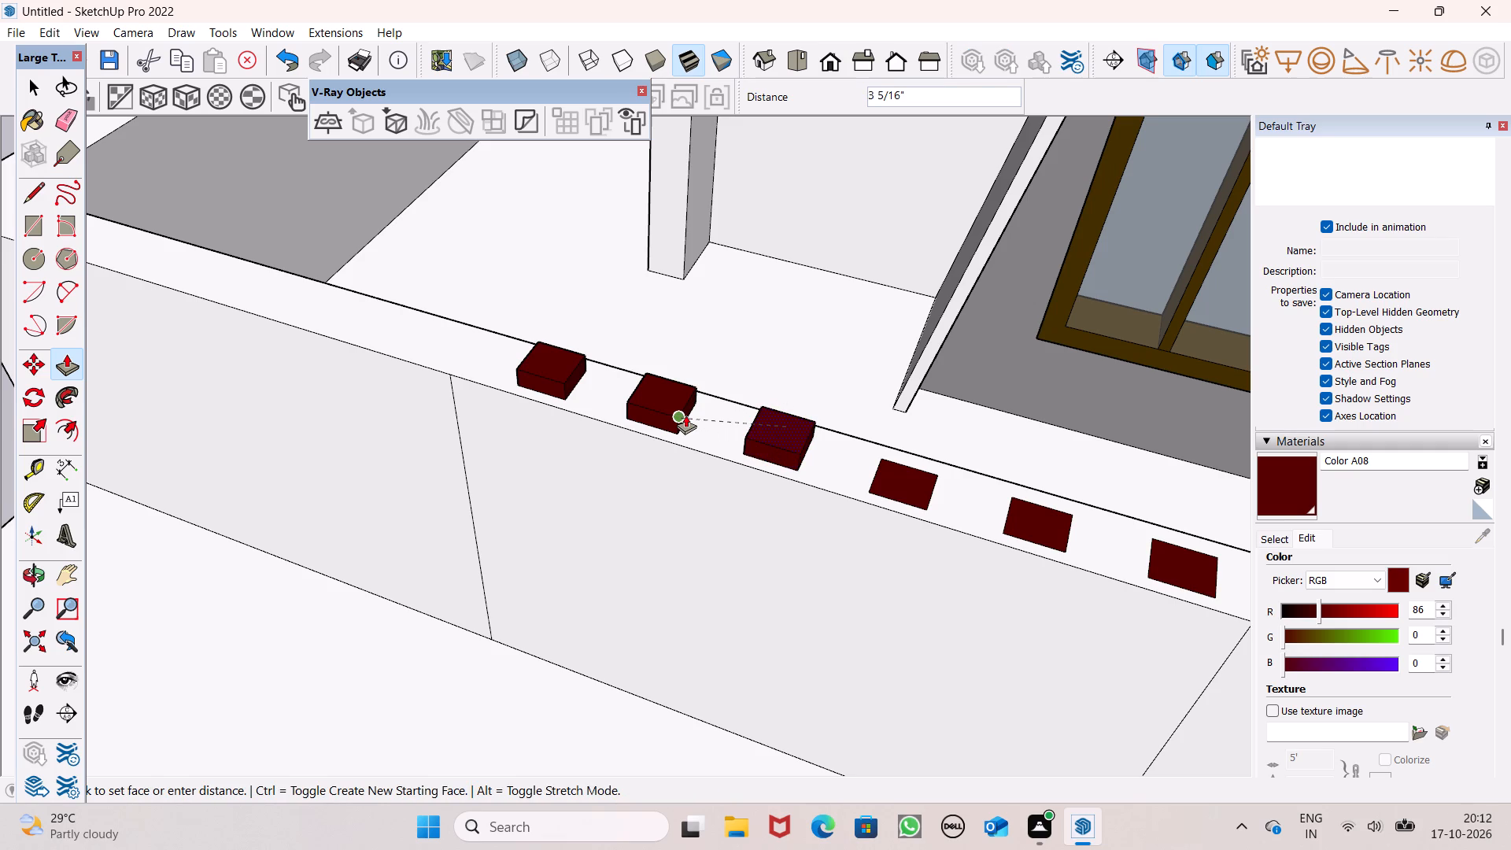
left_click_drag(685, 415, 681, 415)
scroll(604, 424, "down", 4)
scroll(742, 436, "up", 5)
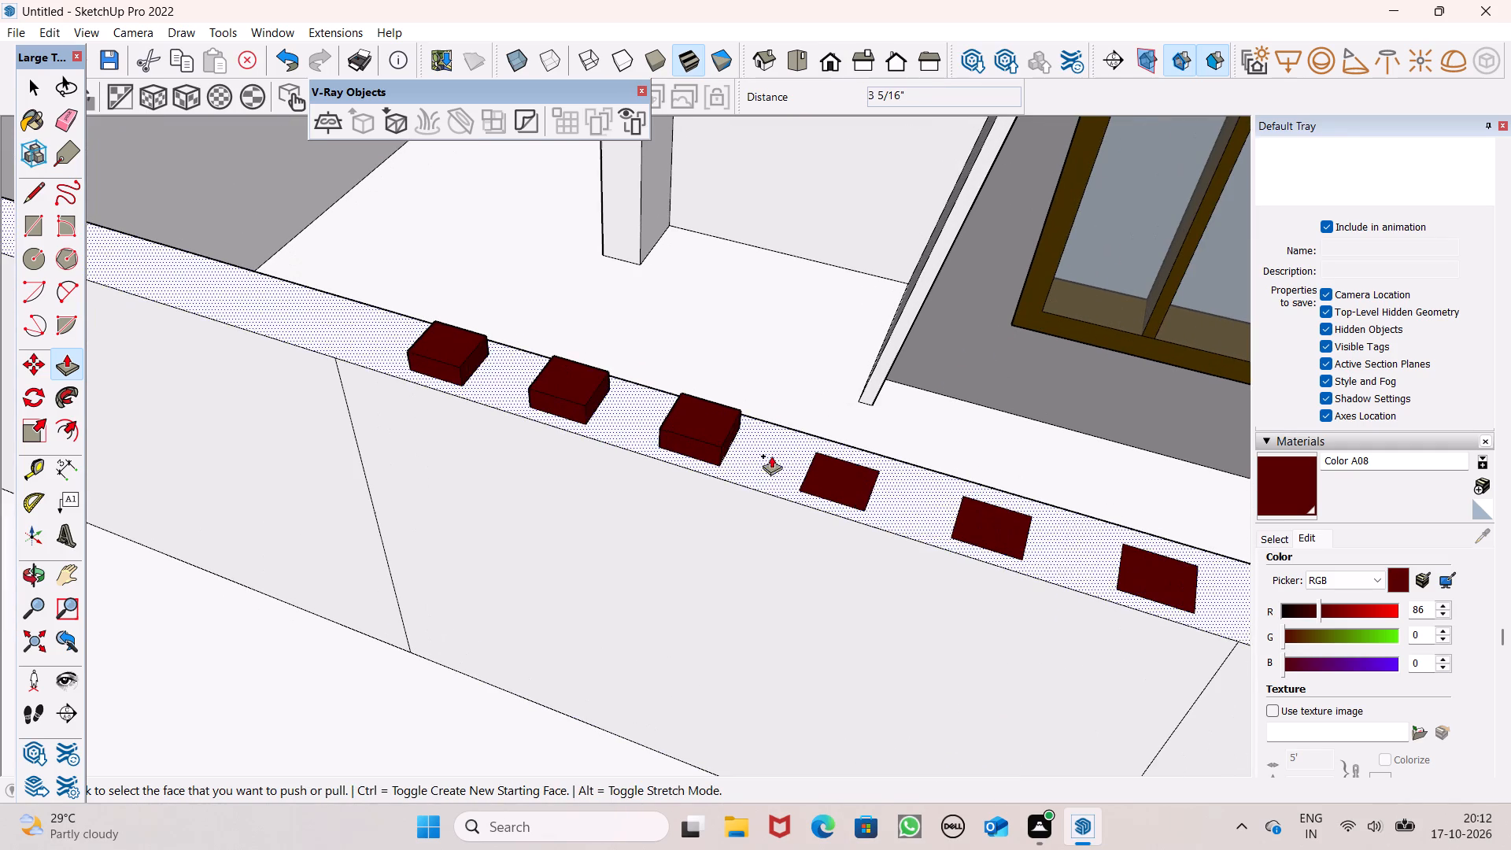
left_click_drag(817, 480, 712, 438)
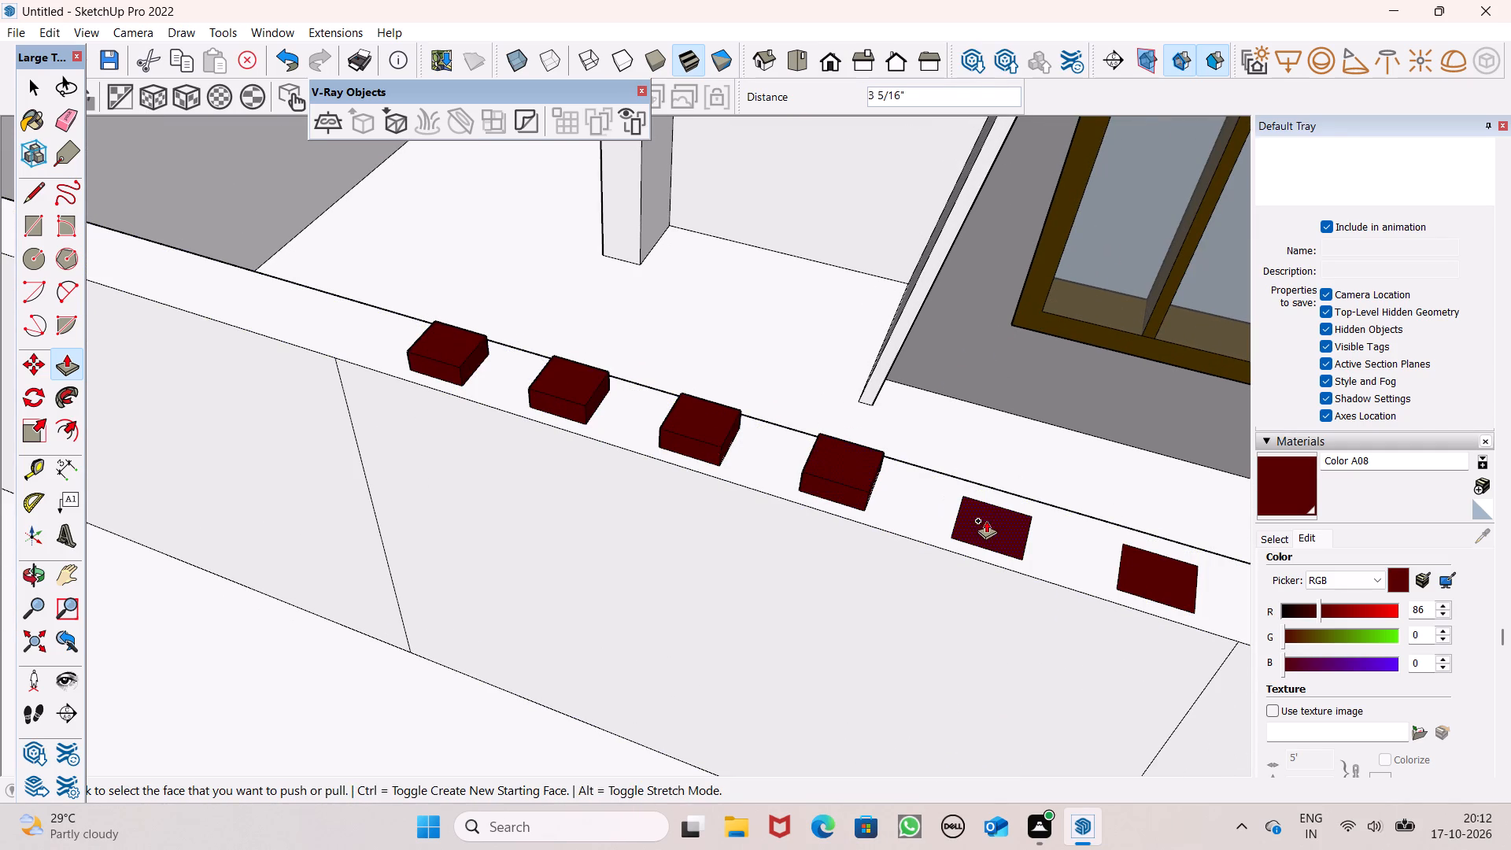
left_click_drag(986, 520, 844, 475)
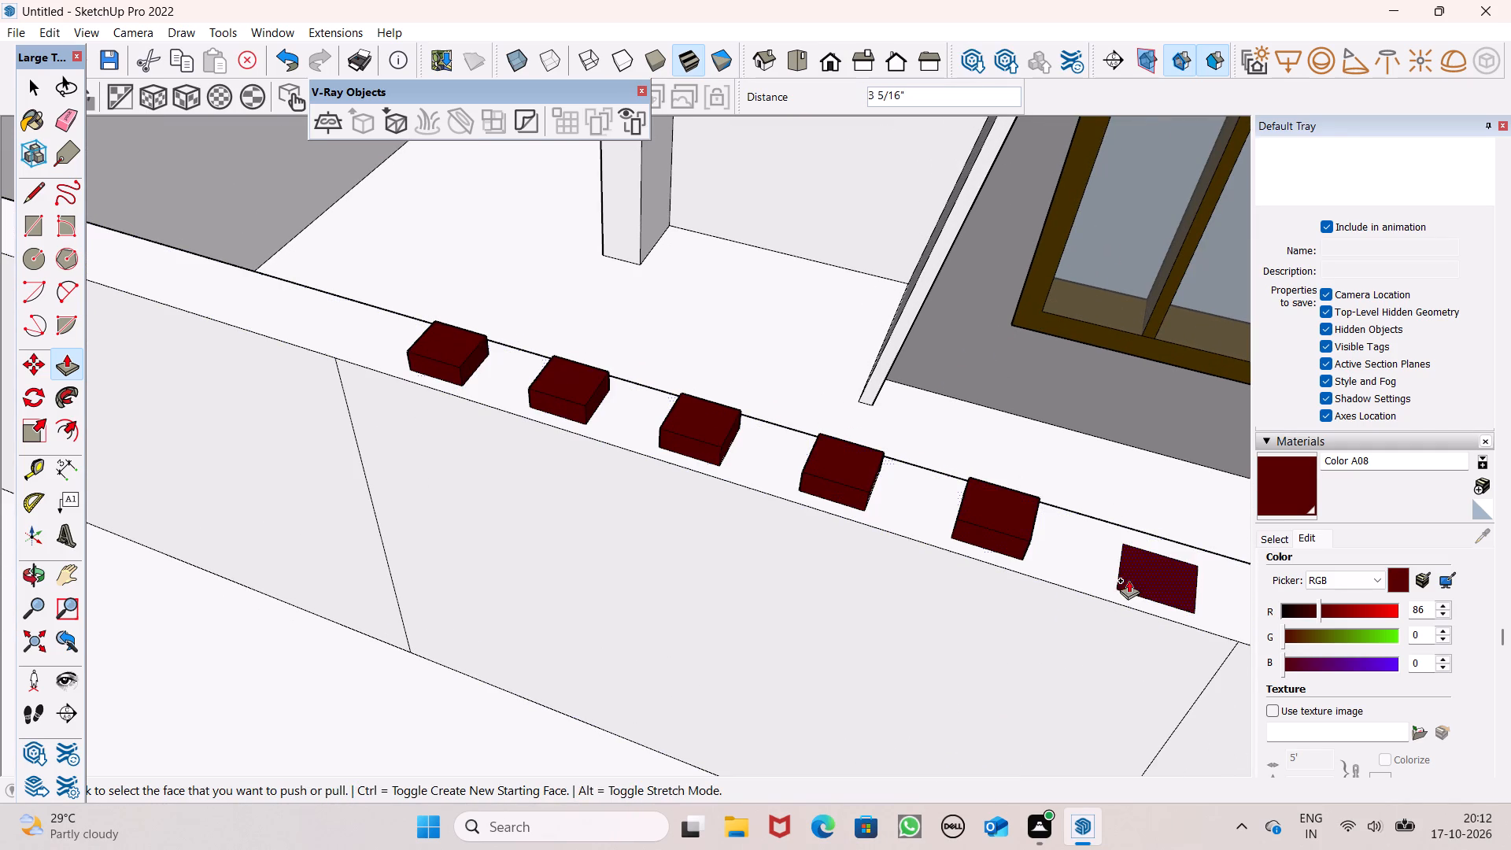
left_click_drag(1136, 578, 1011, 523)
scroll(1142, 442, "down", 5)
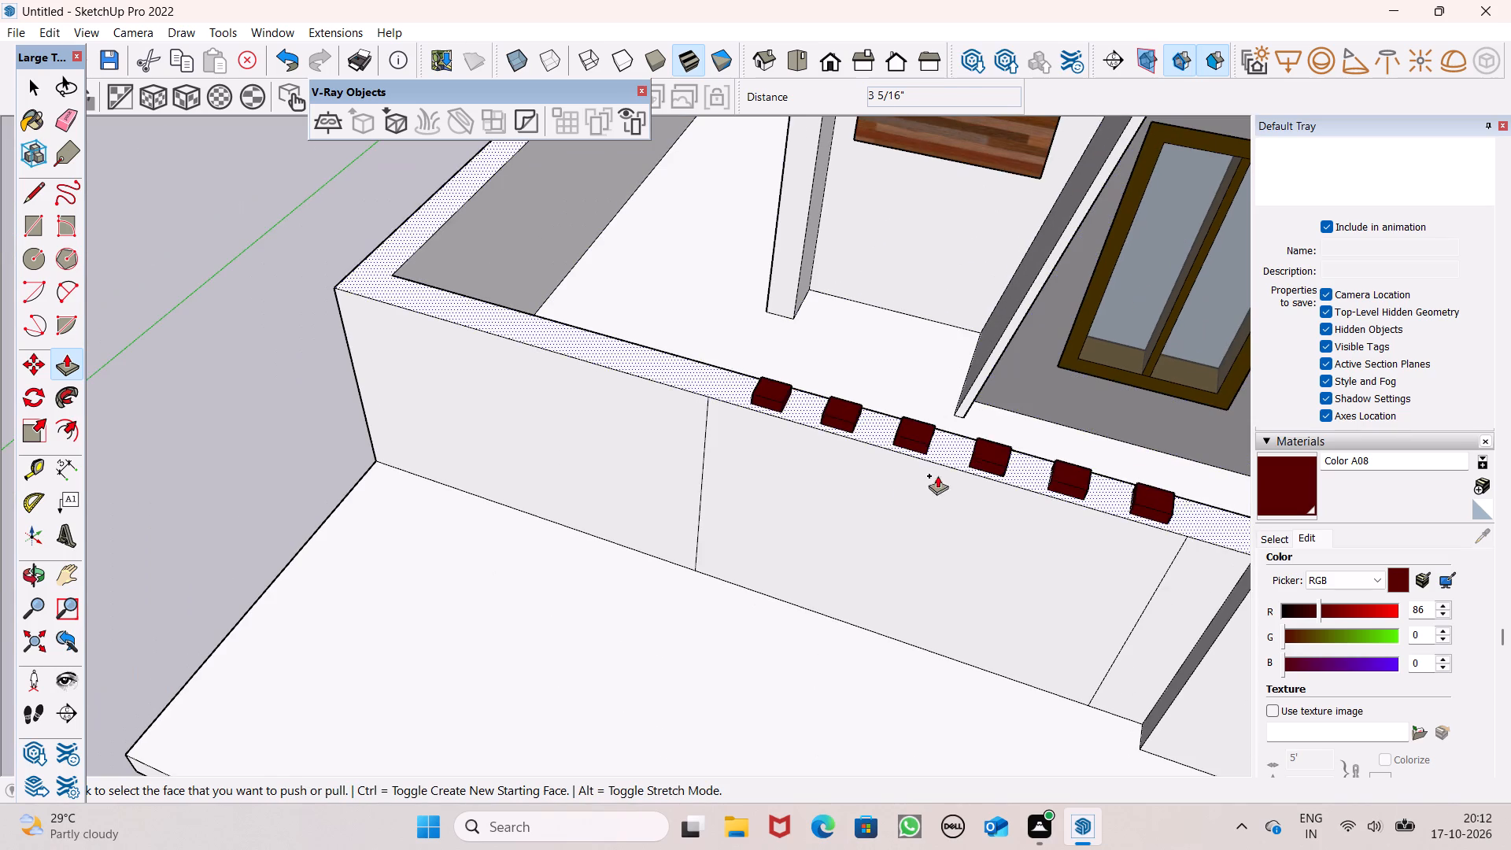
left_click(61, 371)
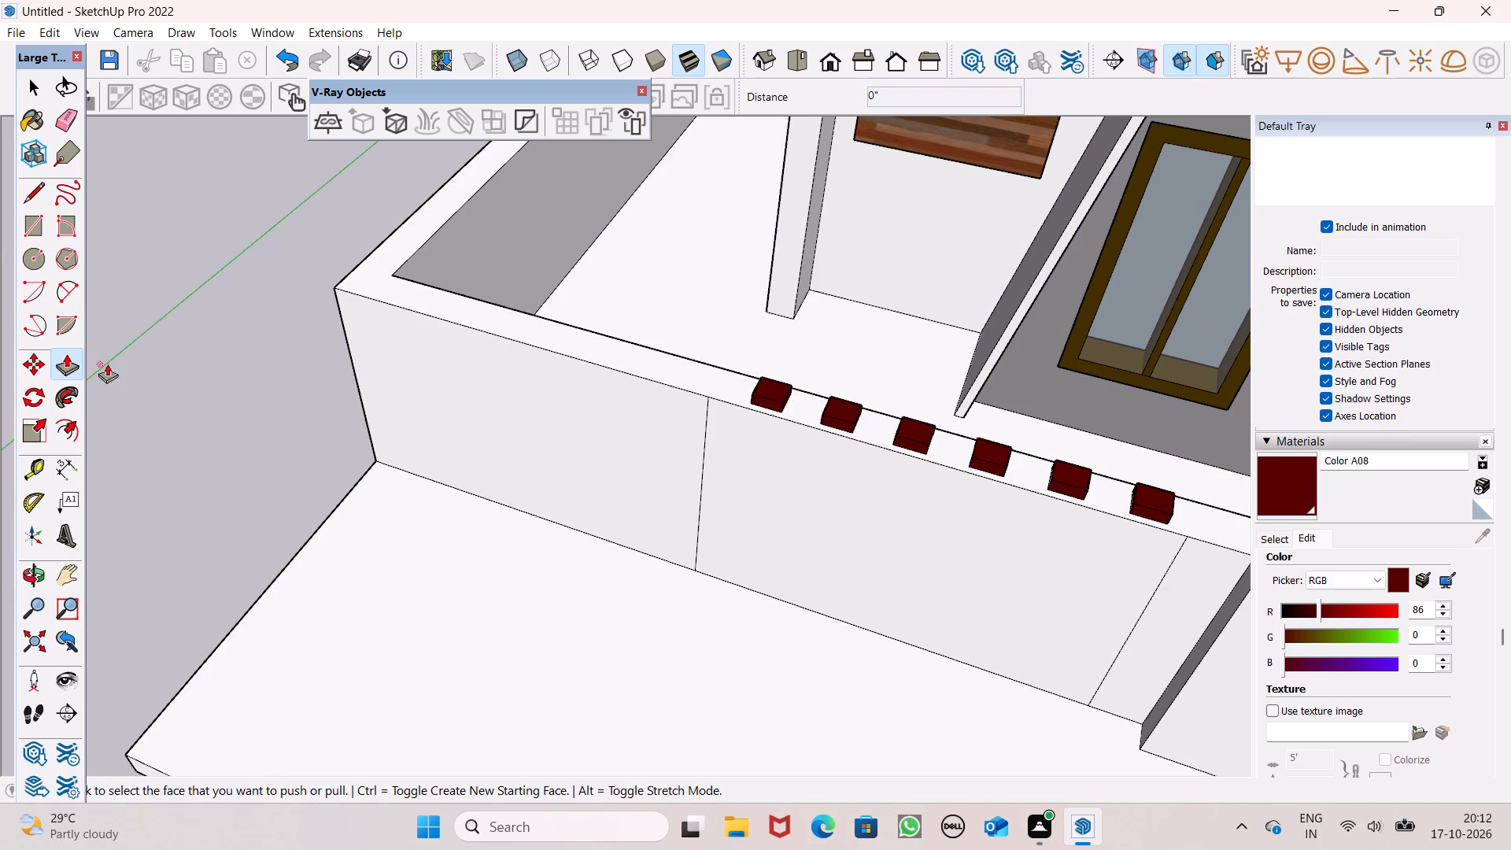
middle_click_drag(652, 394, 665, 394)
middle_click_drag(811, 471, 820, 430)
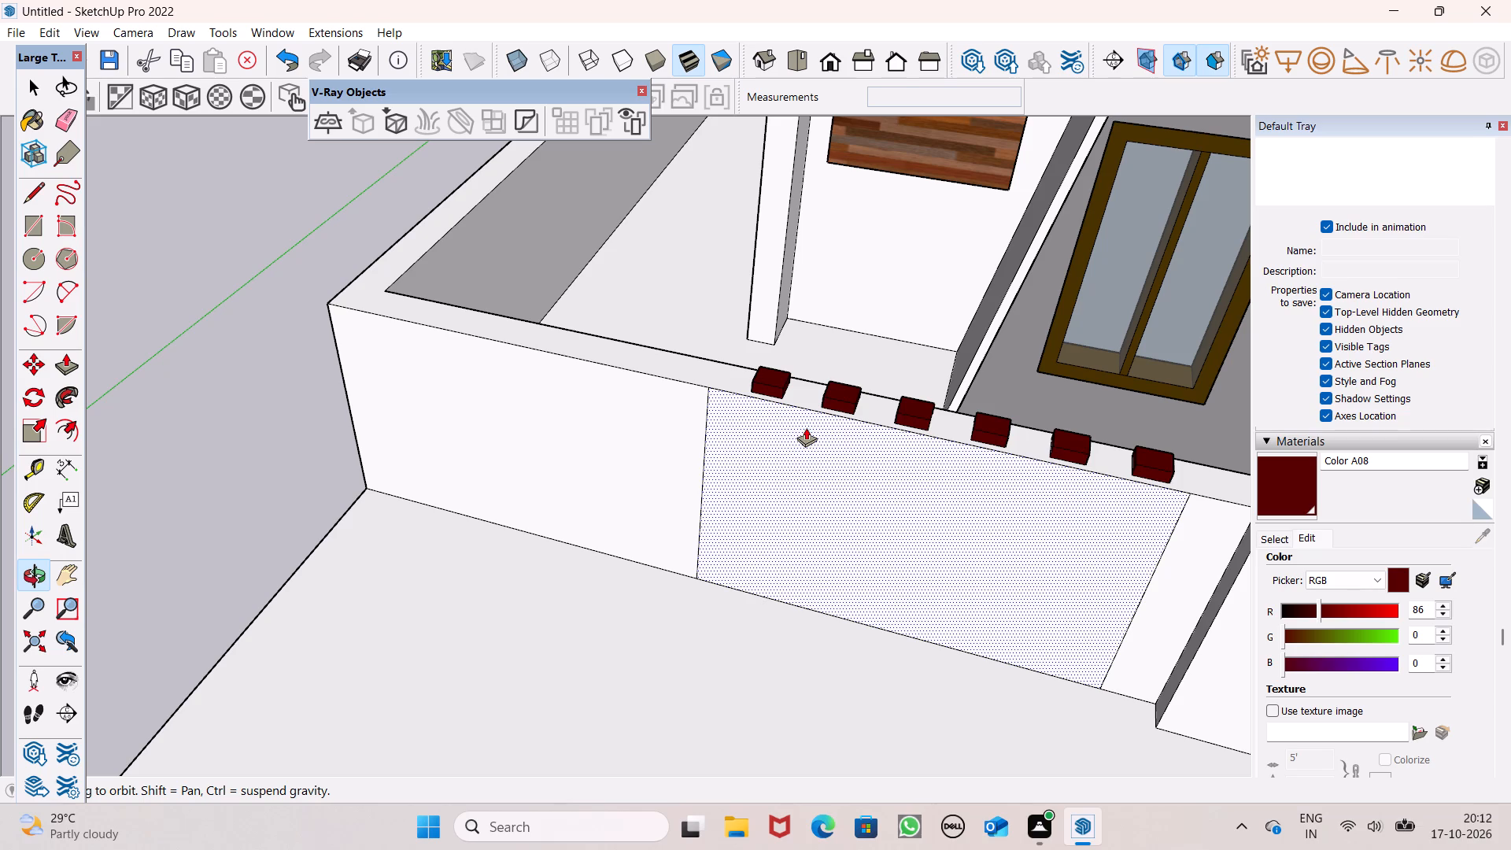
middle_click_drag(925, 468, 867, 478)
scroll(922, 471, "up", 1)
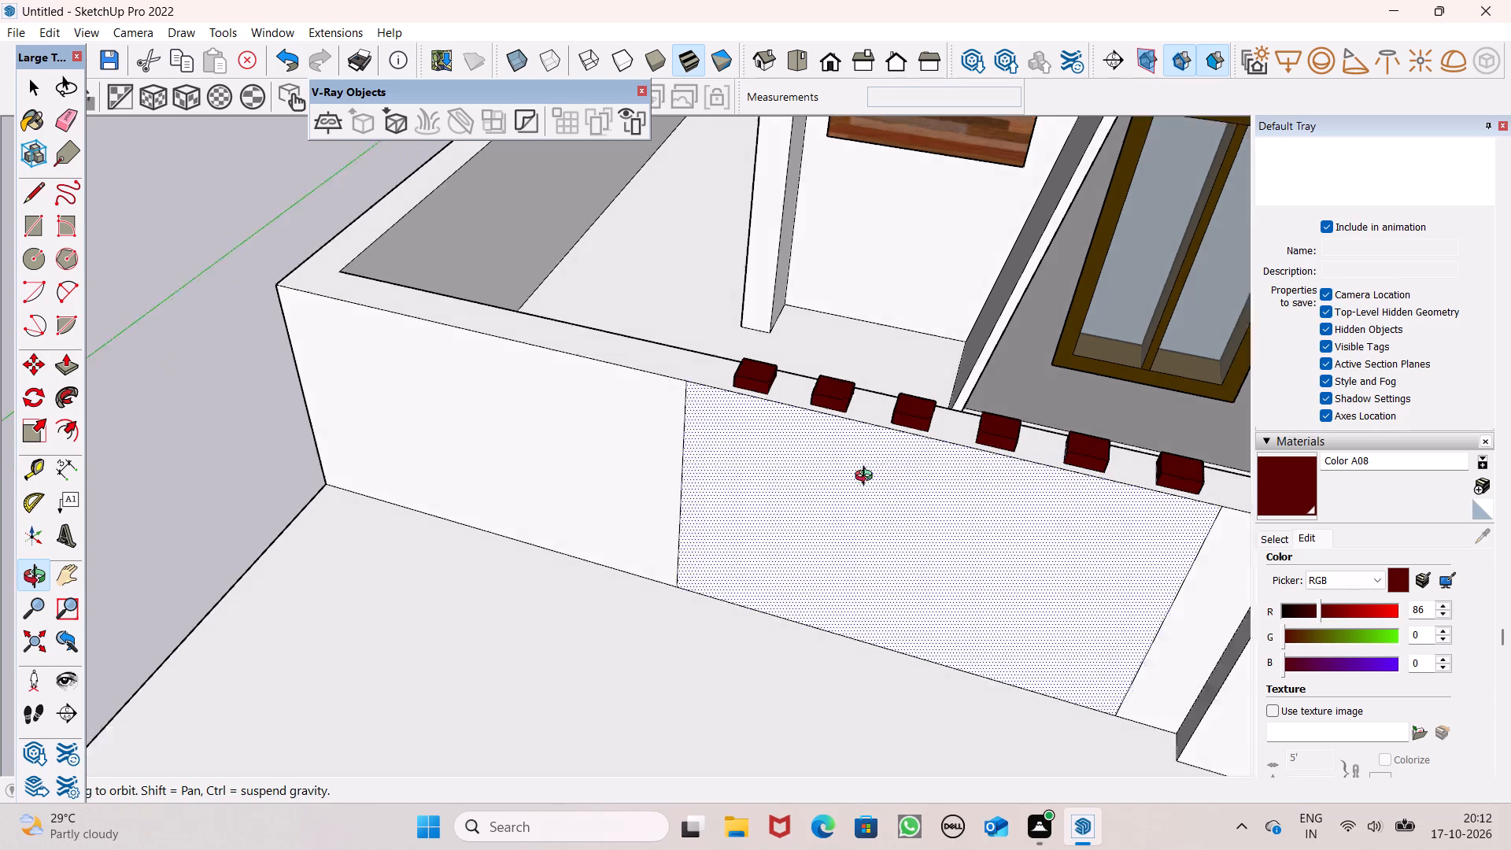
Push/pull the front face of the first dark red block, nearest the vertical seam line, outward past the wall's edge.
middle_click_drag(867, 478, 859, 394)
scroll(838, 375, "up", 2)
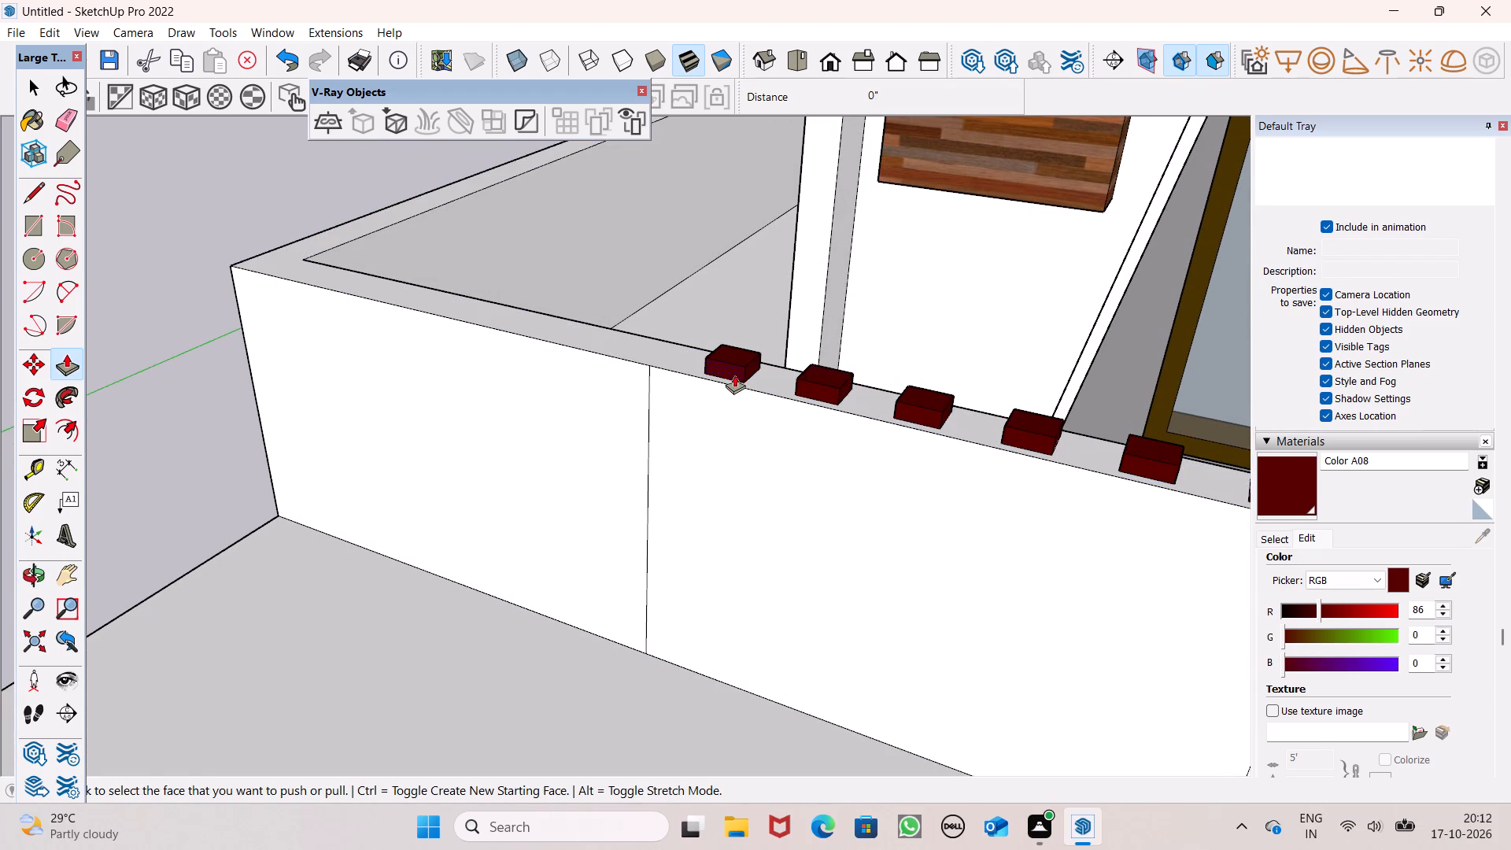
left_click_drag(732, 375, 717, 383)
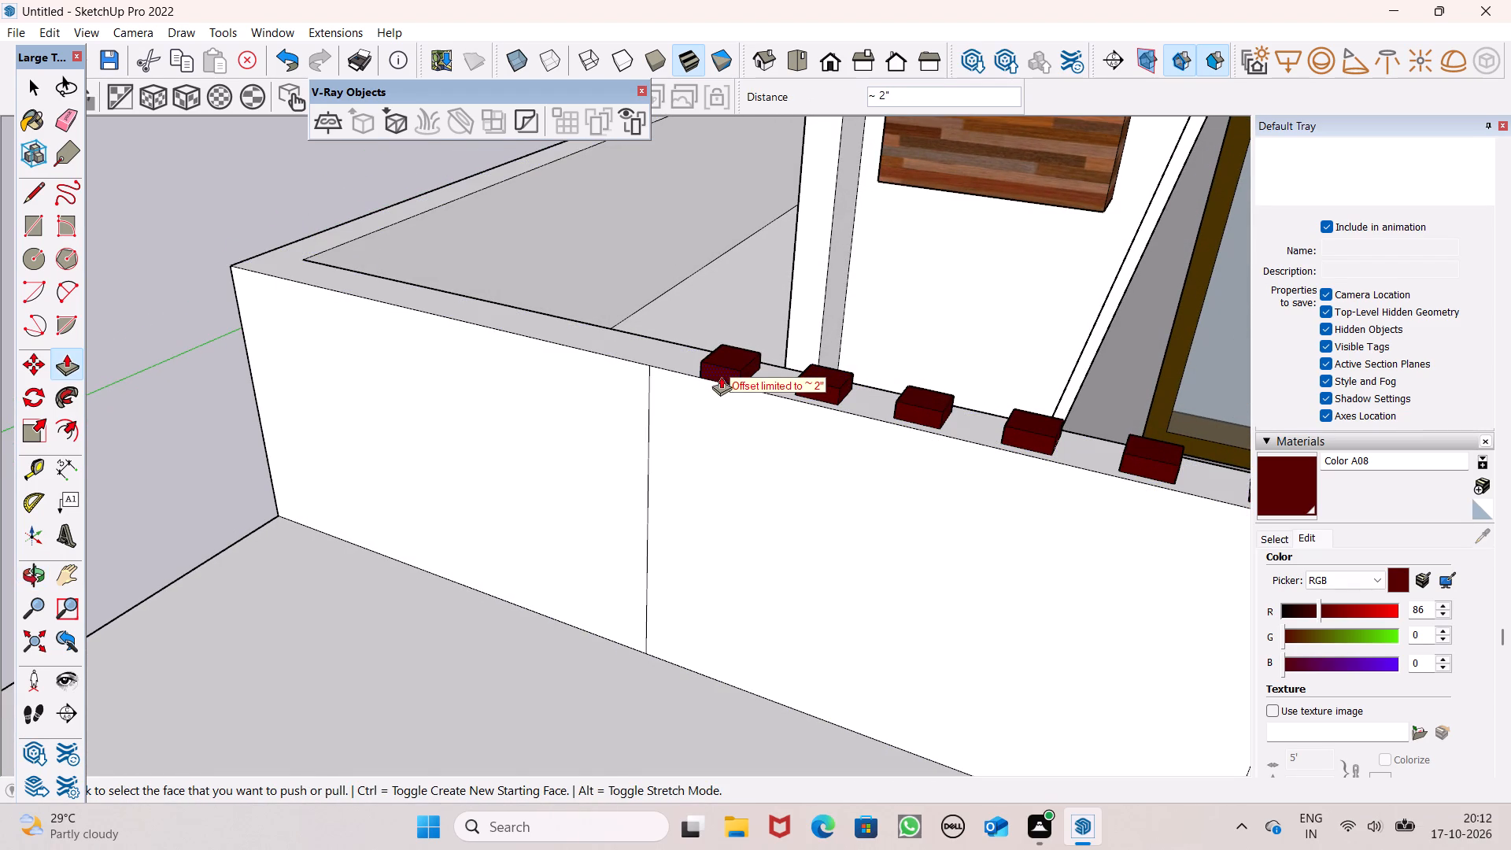
scroll(802, 404, "up", 6)
left_click_drag(676, 353, 665, 362)
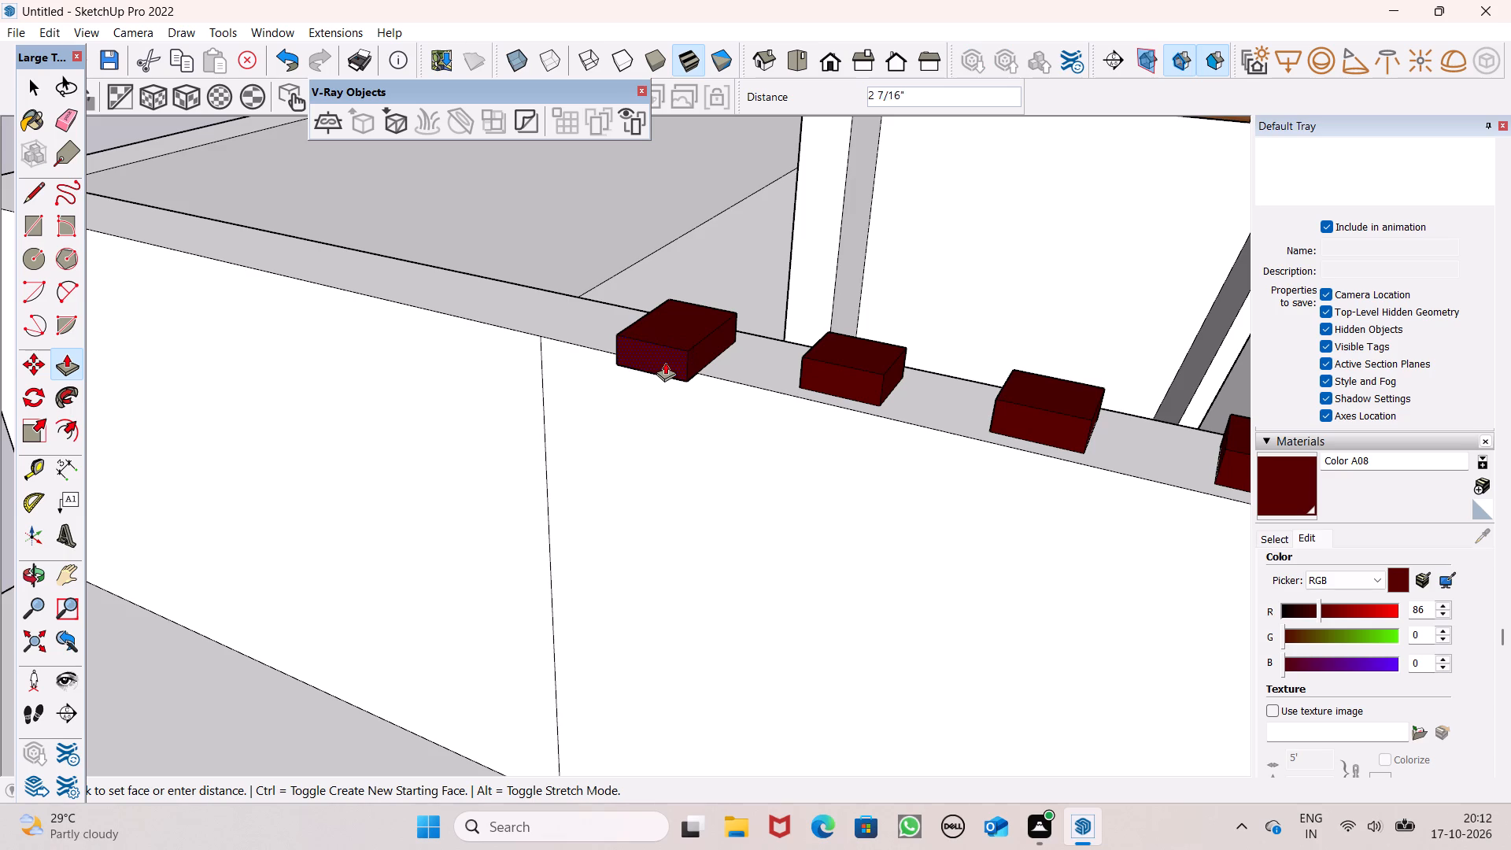
left_click_drag(665, 362, 653, 375)
Push/pull the front face of the second dark red block outward past the wall's edge by about 1' 13/16".
left_click_drag(819, 382, 817, 382)
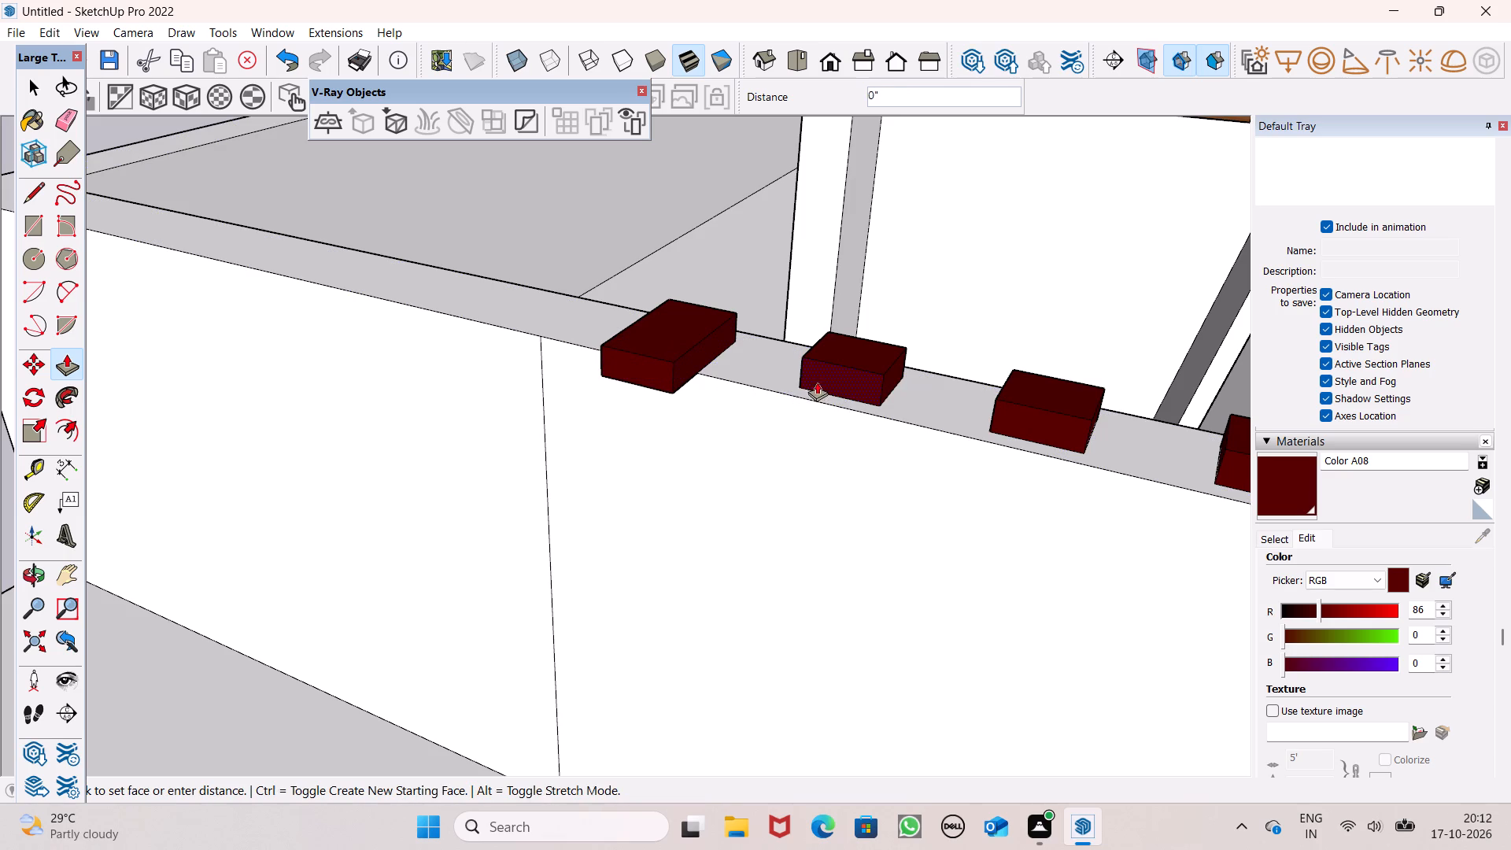
left_click_drag(817, 382, 728, 413)
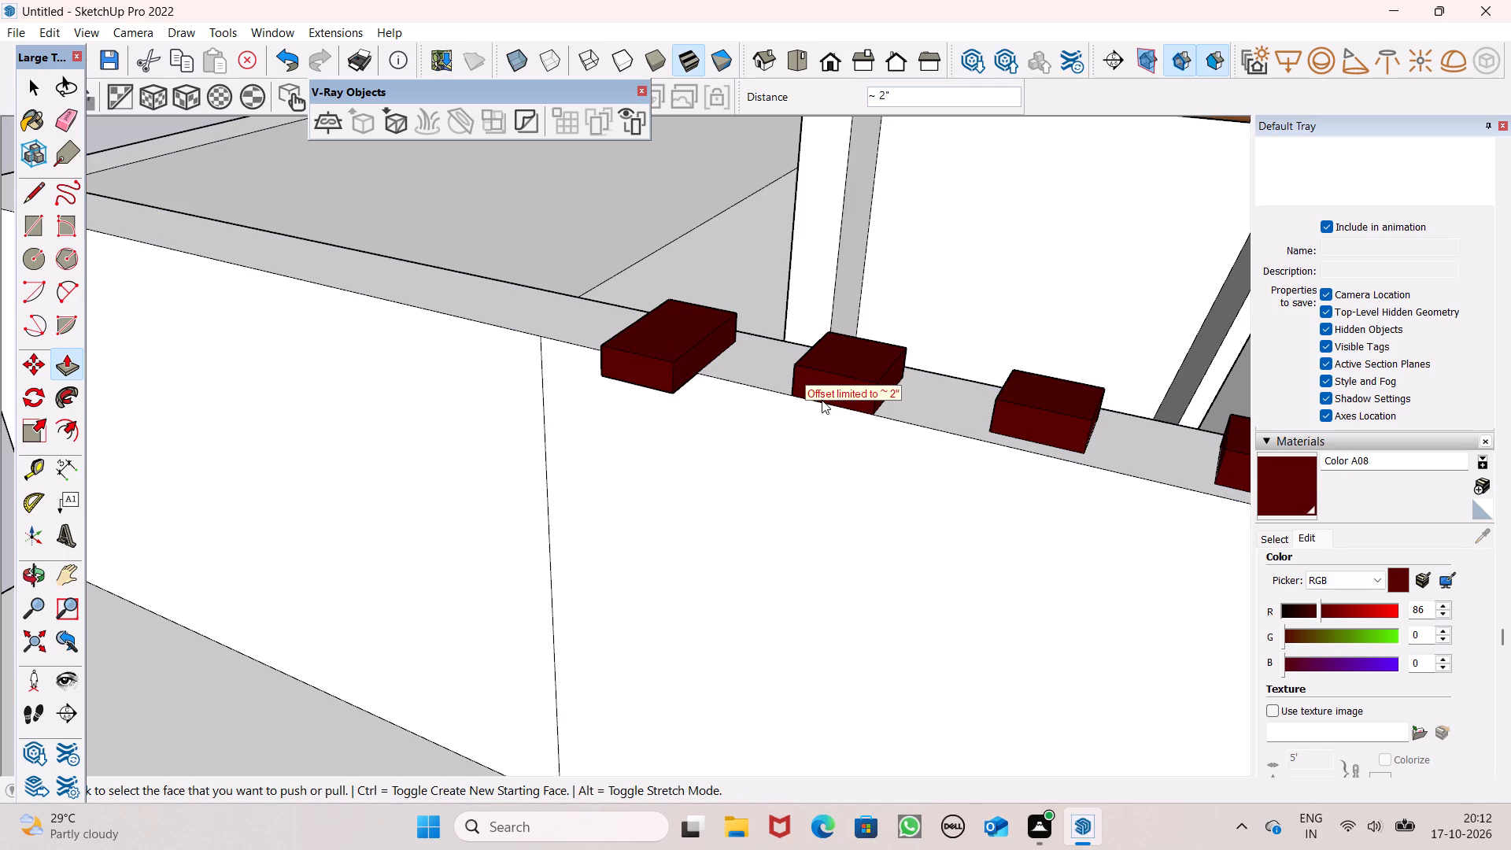
left_click_drag(811, 380, 796, 387)
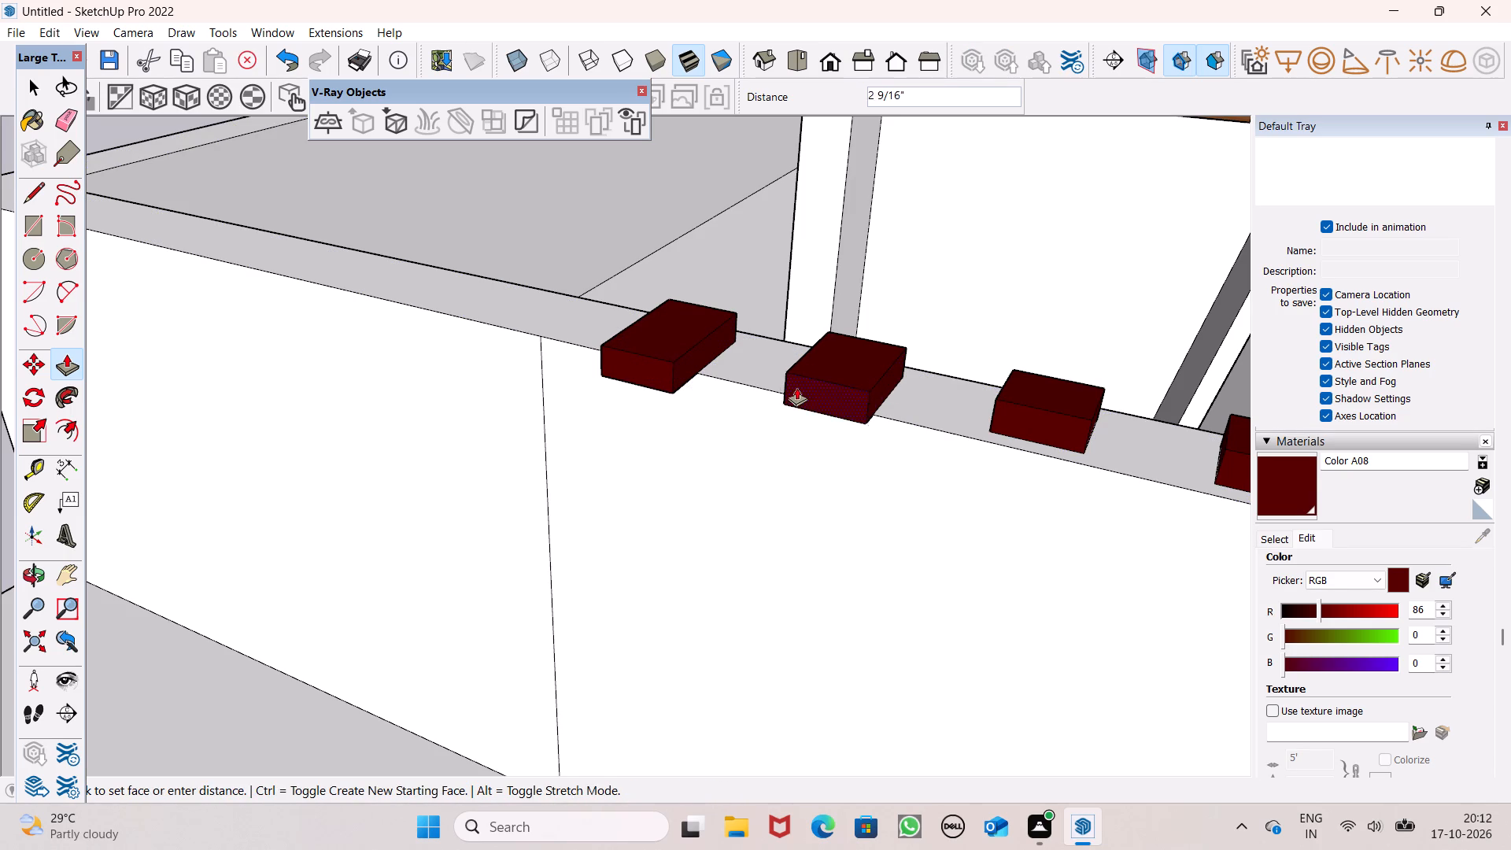
left_click_drag(796, 387, 715, 389)
scroll(863, 326, "down", 5)
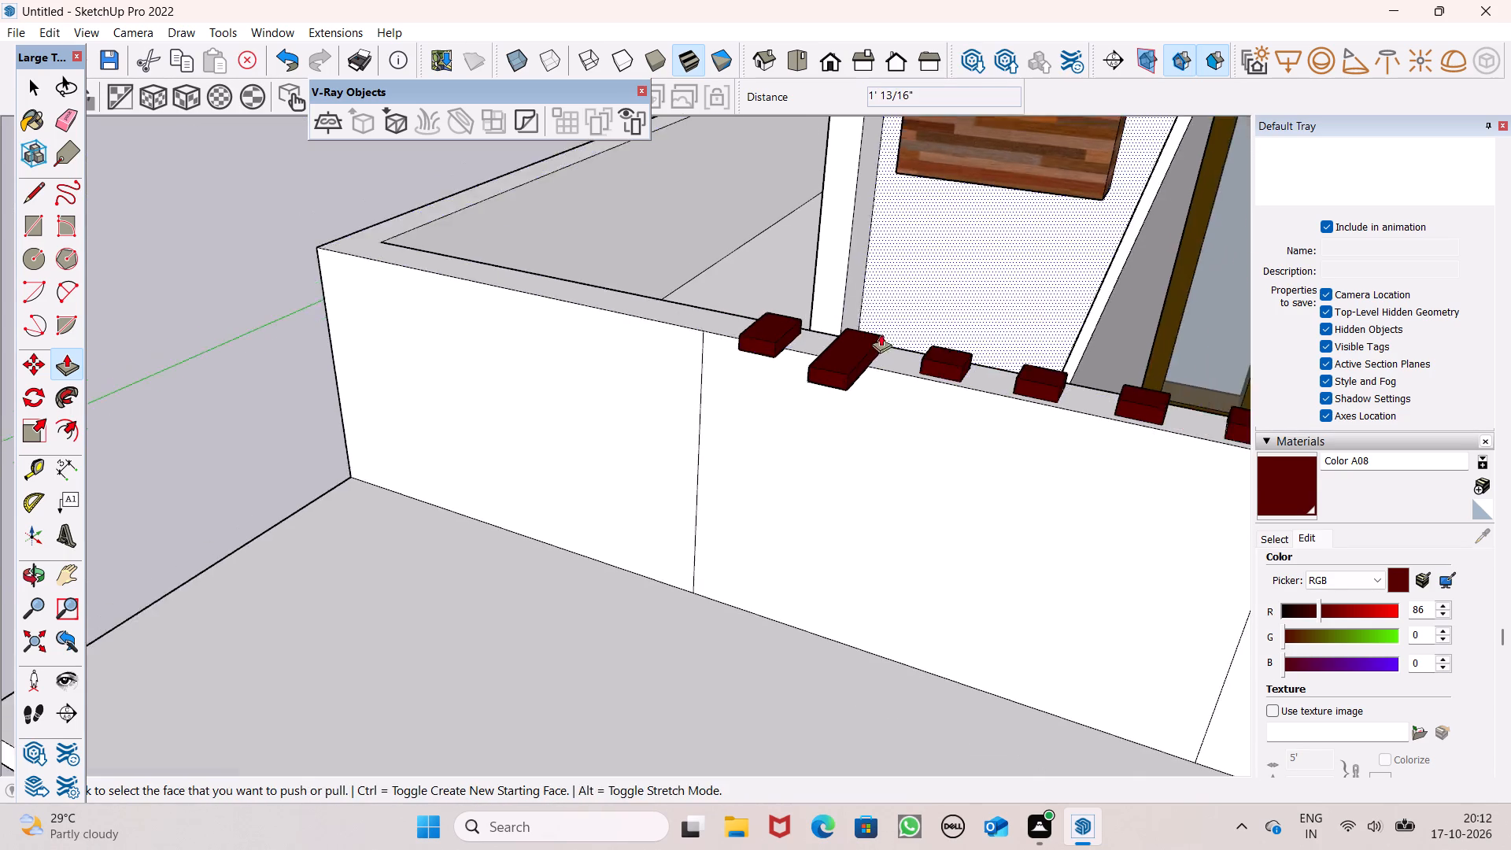
Push/pull the front face of the first dark red block a further 2 11/16" or so outward.
middle_click_drag(892, 367, 857, 426)
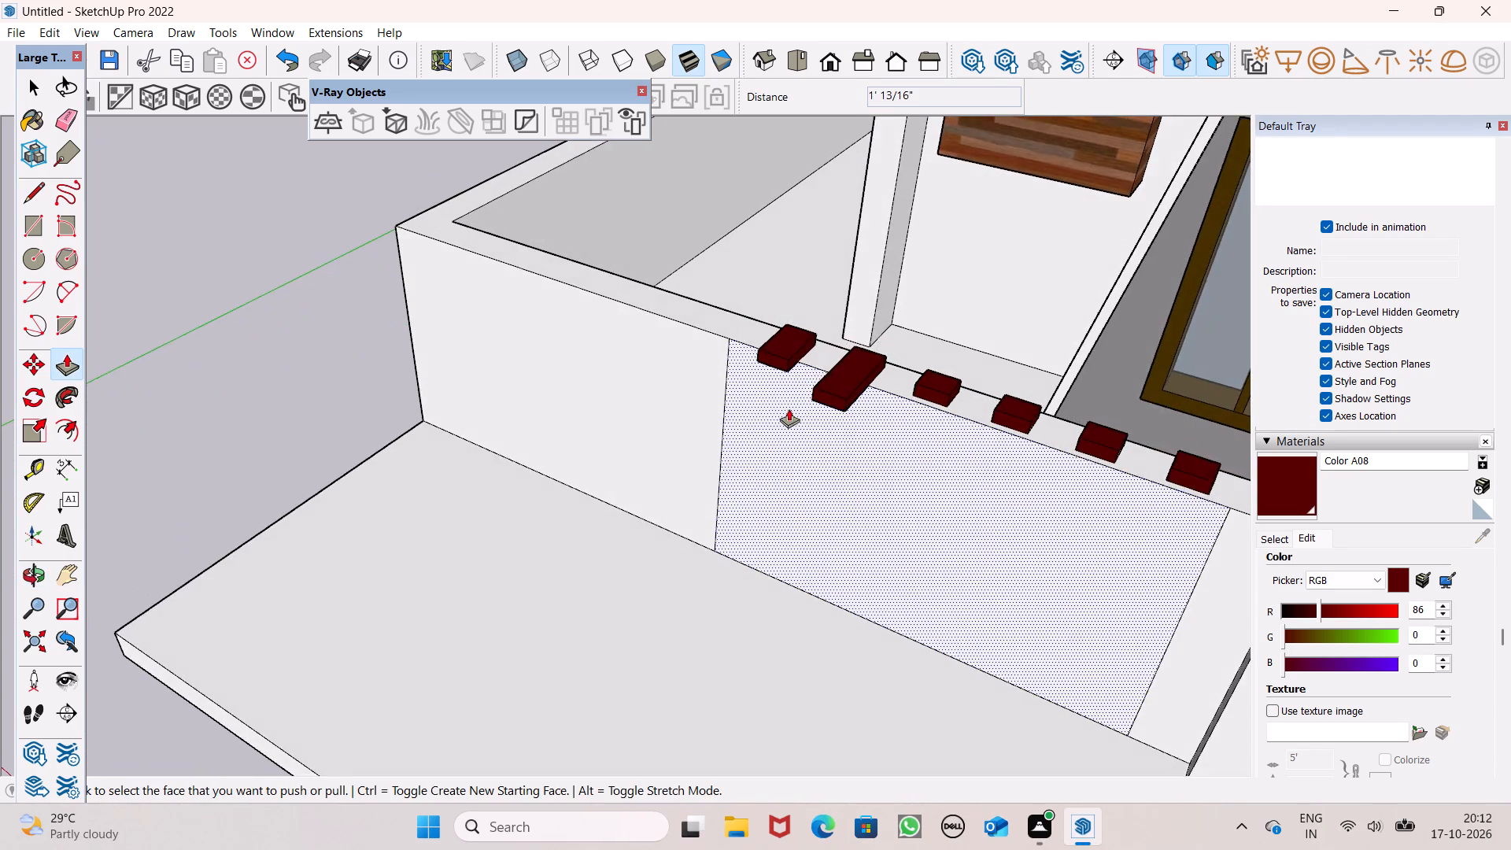
scroll(789, 406, "up", 1)
middle_click_drag(799, 416, 1280, 374)
scroll(1276, 386, "up", 1)
scroll(685, 304, "up", 5)
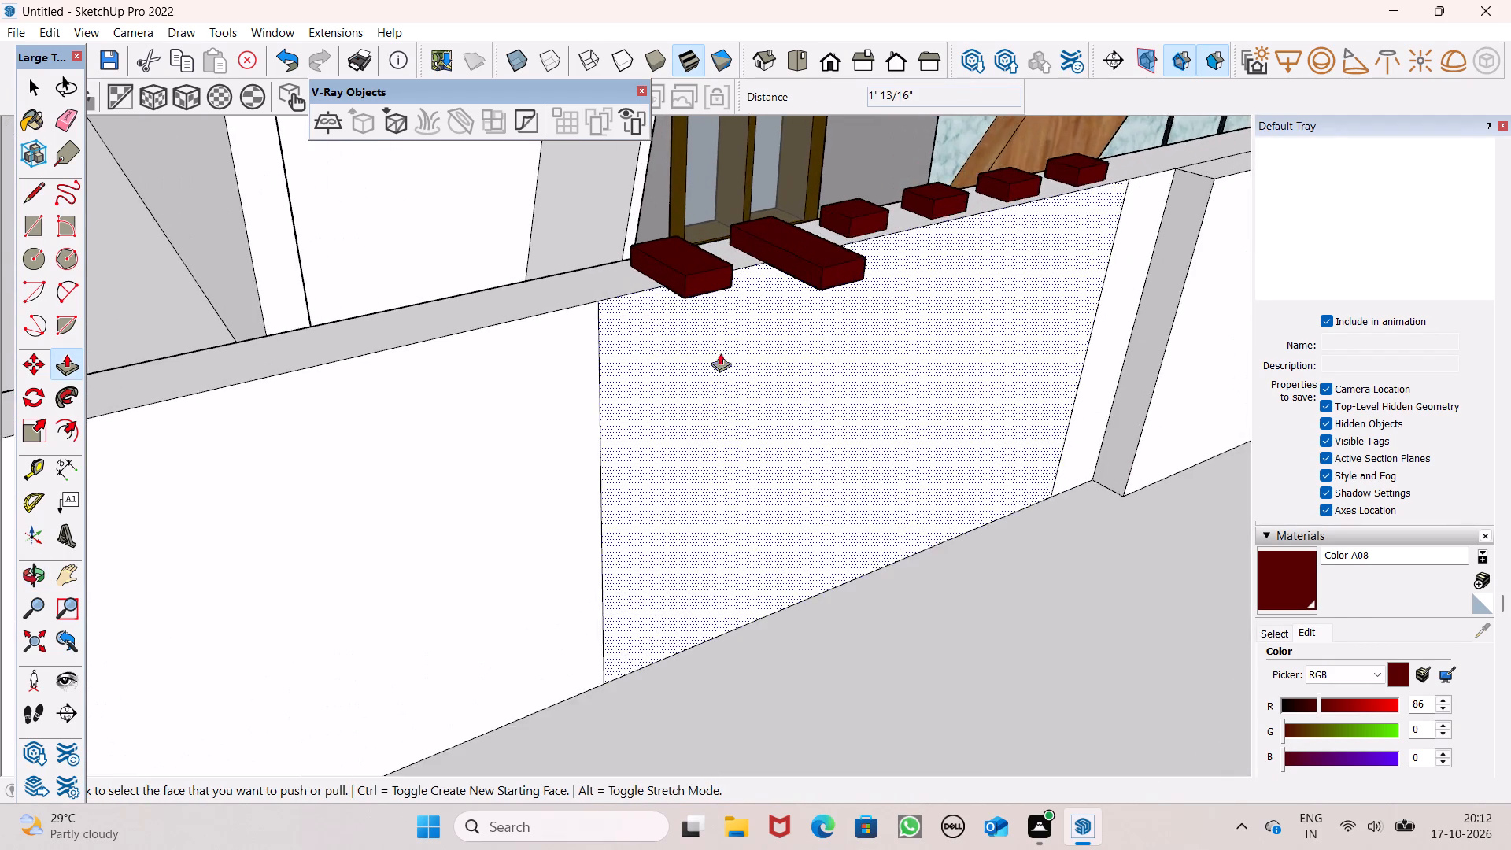
middle_click_drag(720, 353, 918, 316)
left_click_drag(782, 244, 792, 249)
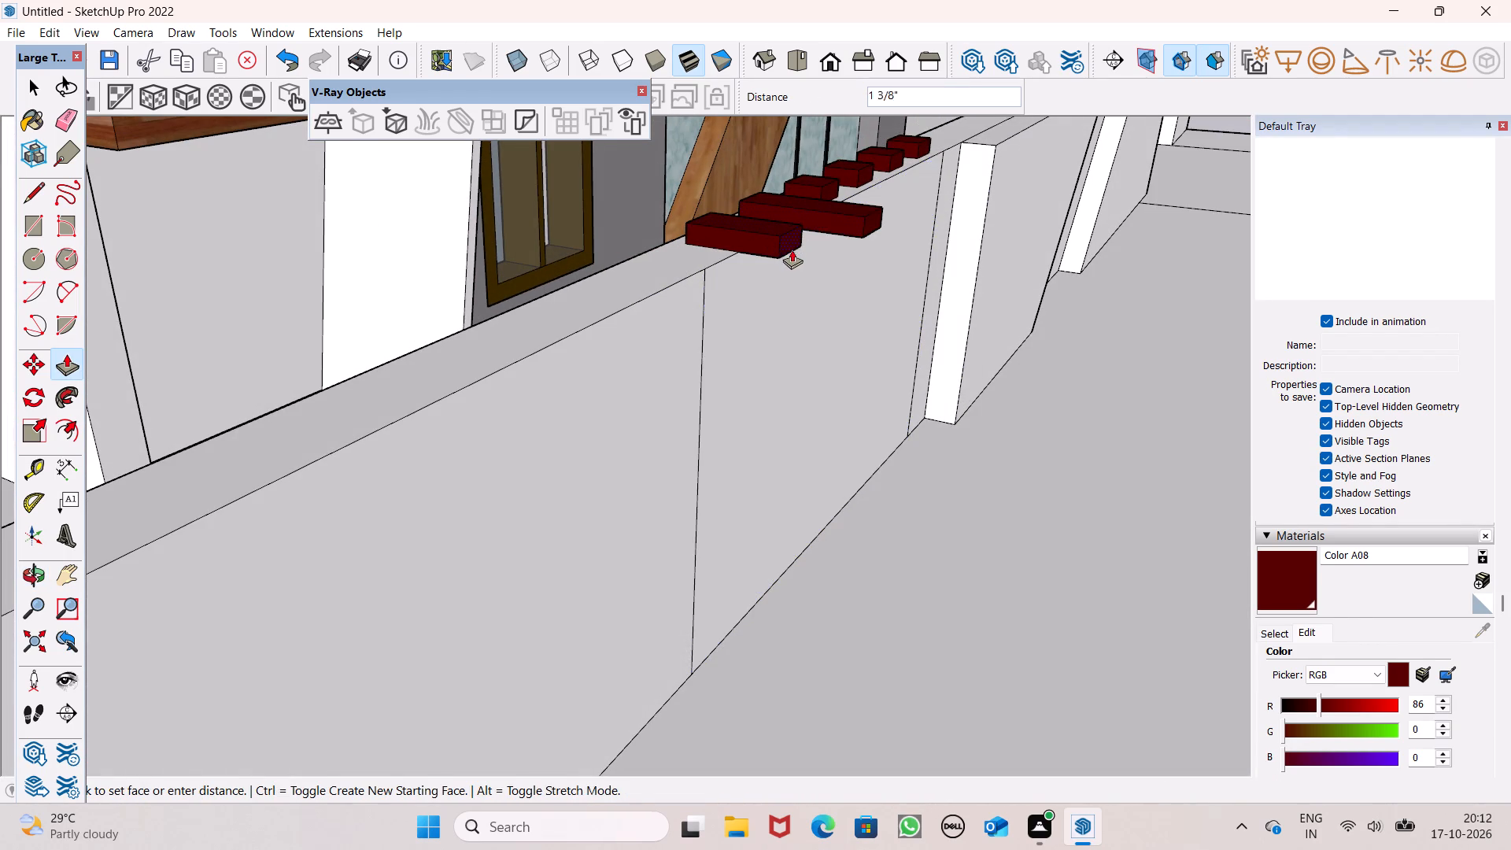
left_click_drag(792, 249, 798, 251)
Push/pull the front face of the second dark red block back to match the first block's overhang.
middle_click_drag(824, 320, 703, 362)
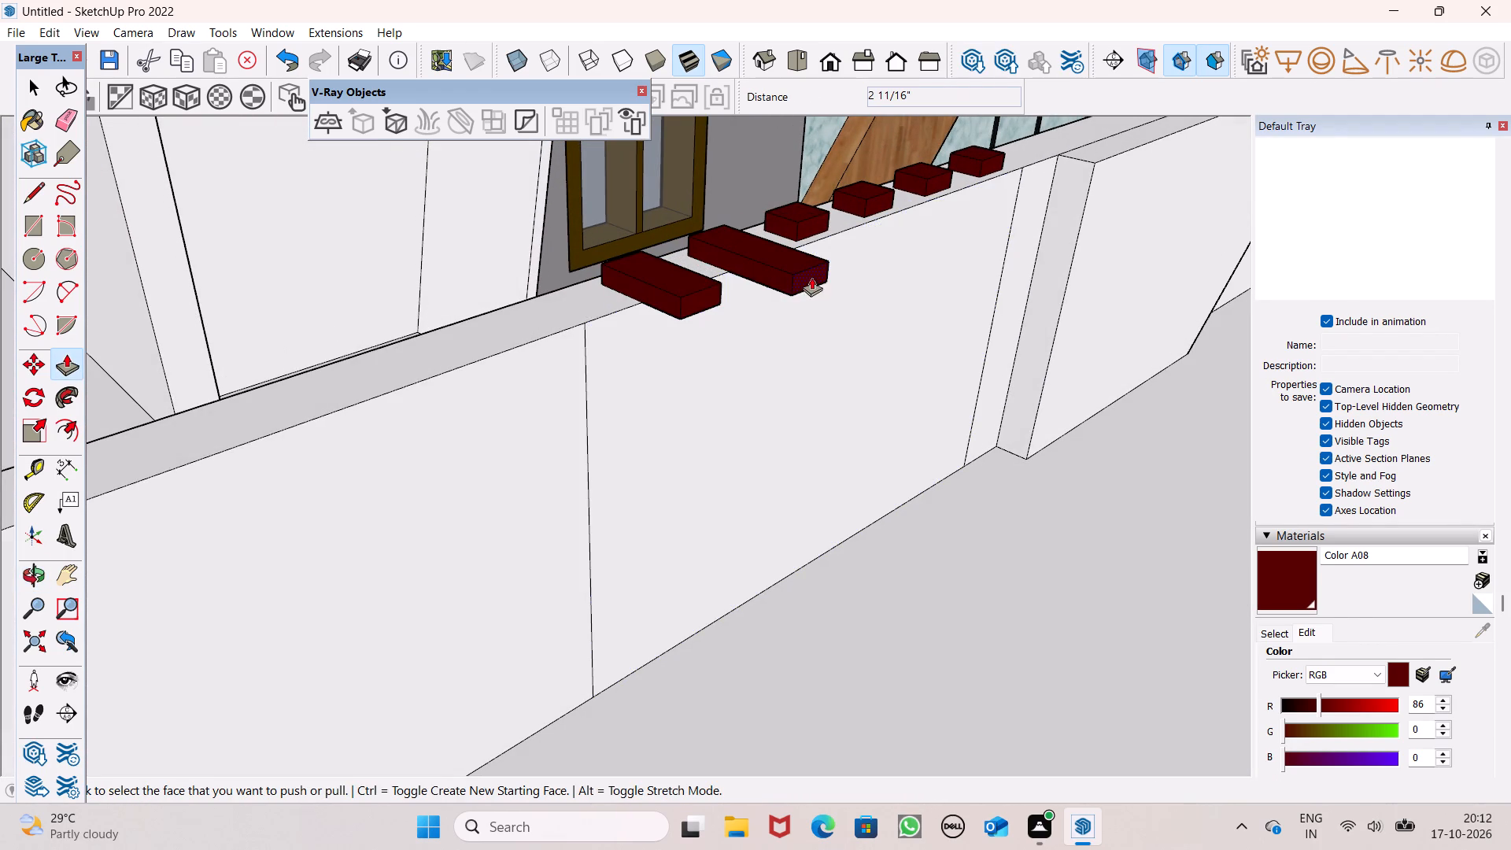
left_click_drag(798, 277, 712, 298)
Push/pull the front face of the third dark red block outward until it matches the first two blocks' overhang.
scroll(755, 296, "down", 2)
middle_click_drag(822, 354, 489, 482)
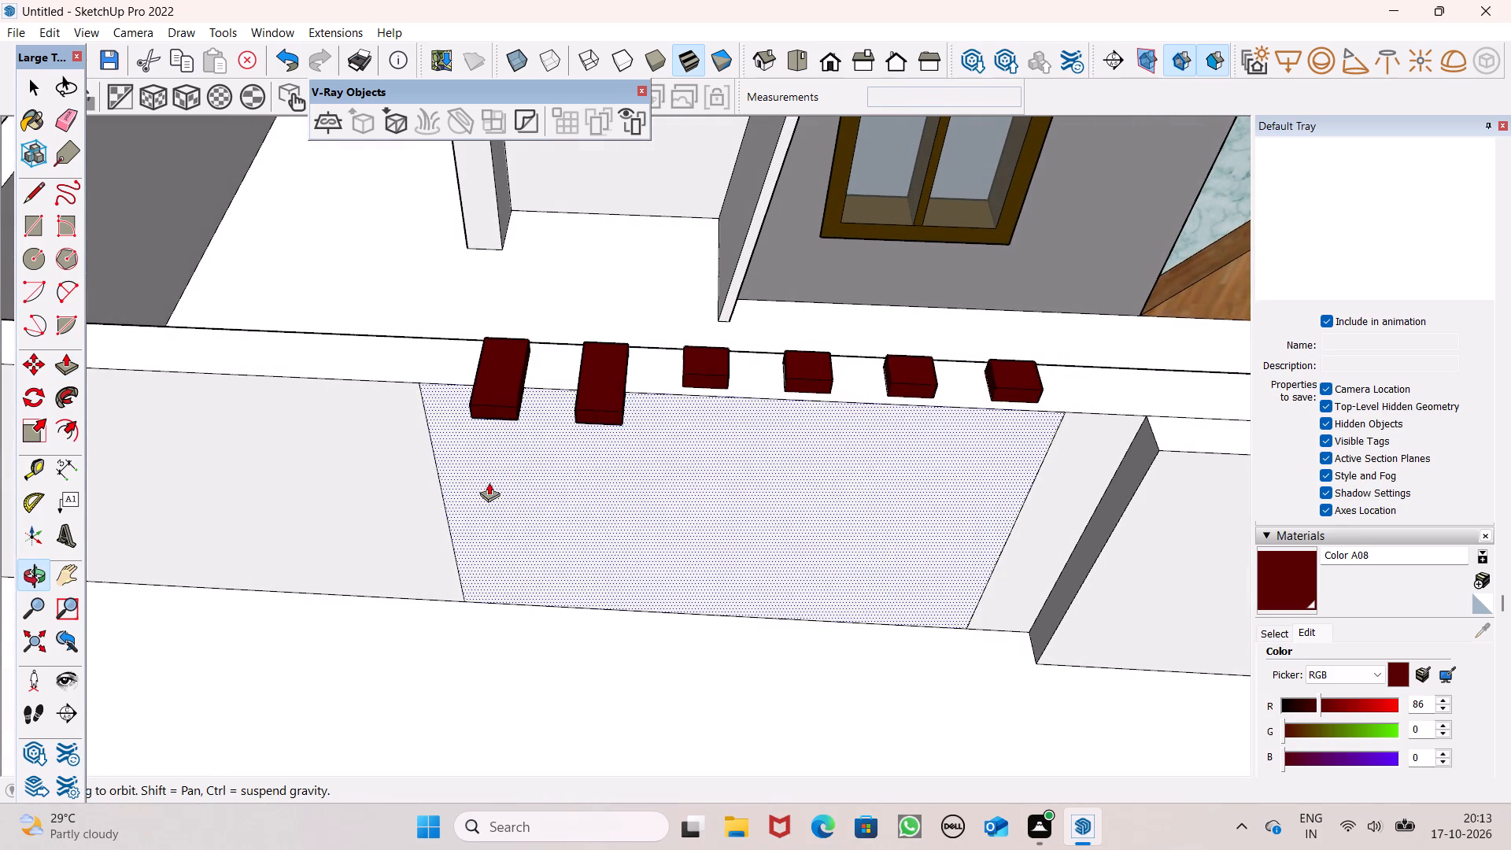
middle_click_drag(489, 482, 492, 482)
left_click_drag(702, 382, 659, 413)
left_click_drag(693, 389, 645, 416)
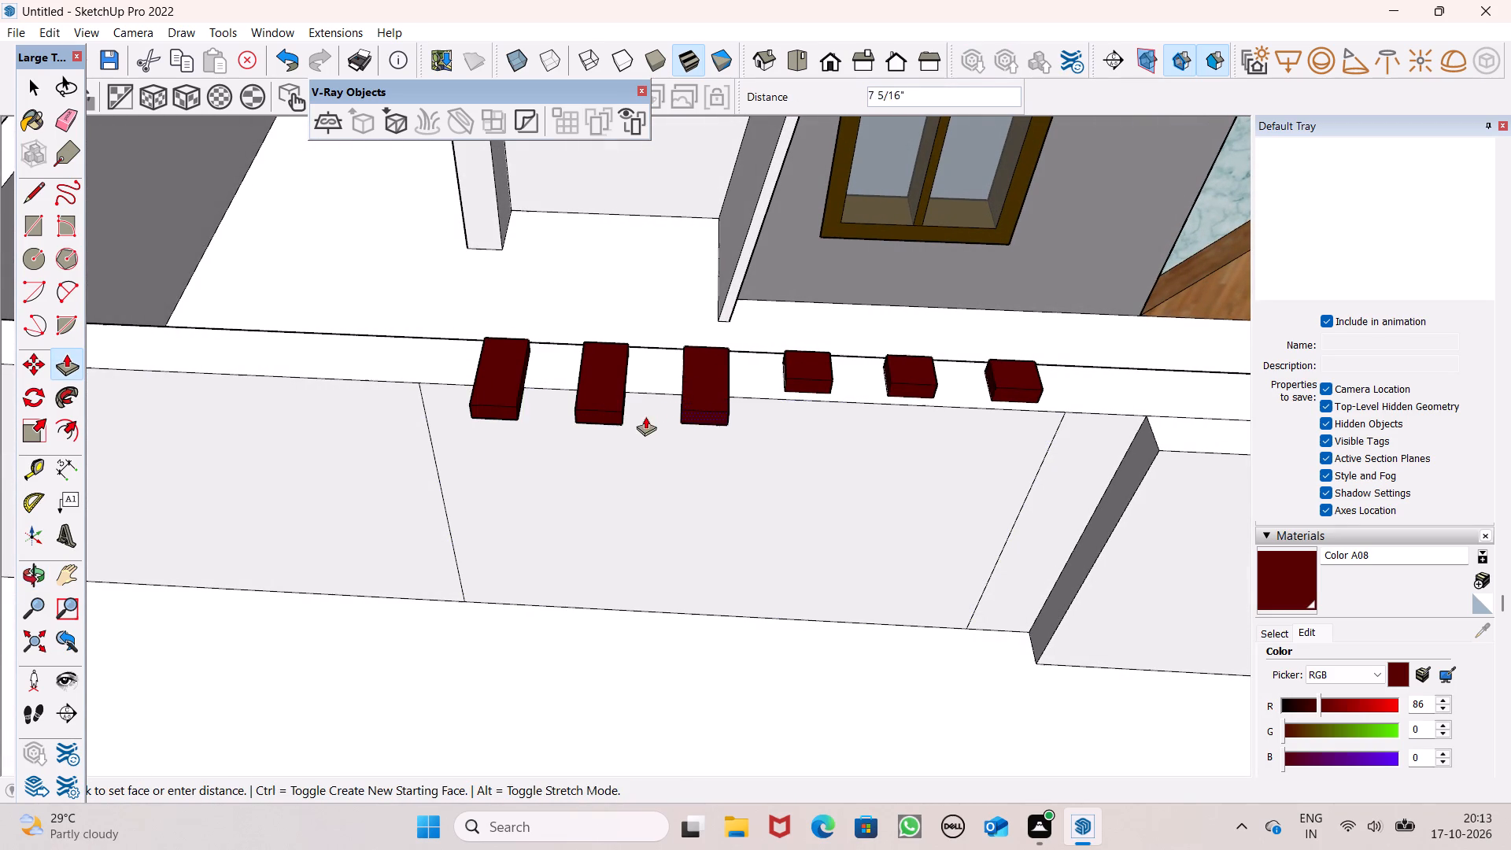
left_click_drag(645, 416, 624, 417)
Push/pull the front faces of the fourth, fifth and sixth dark red blocks outward about 8" to match the others.
left_click_drag(798, 386, 798, 388)
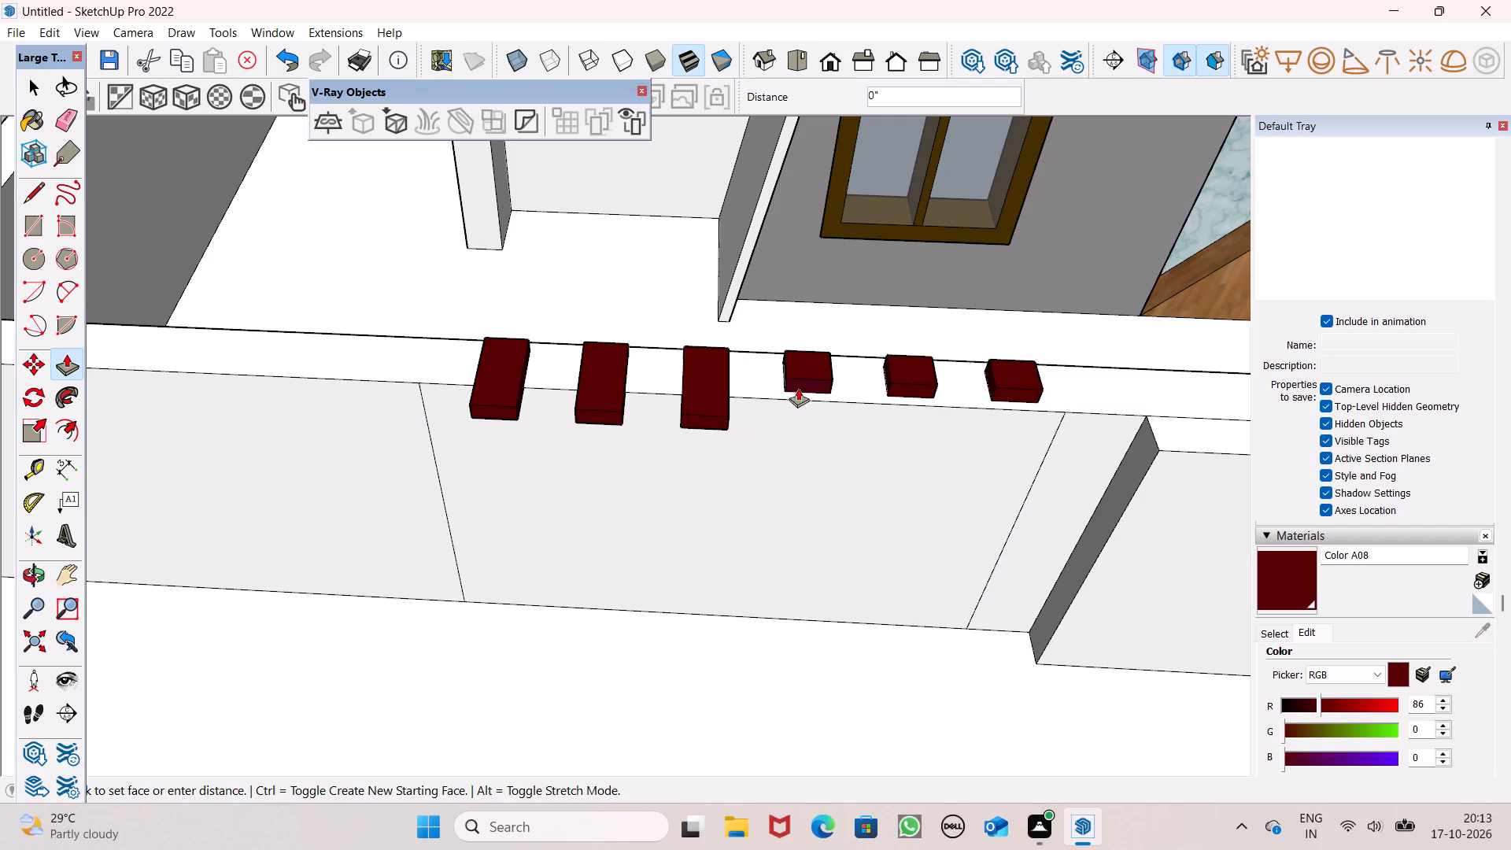
left_click_drag(798, 388, 751, 422)
left_click_drag(797, 392, 789, 402)
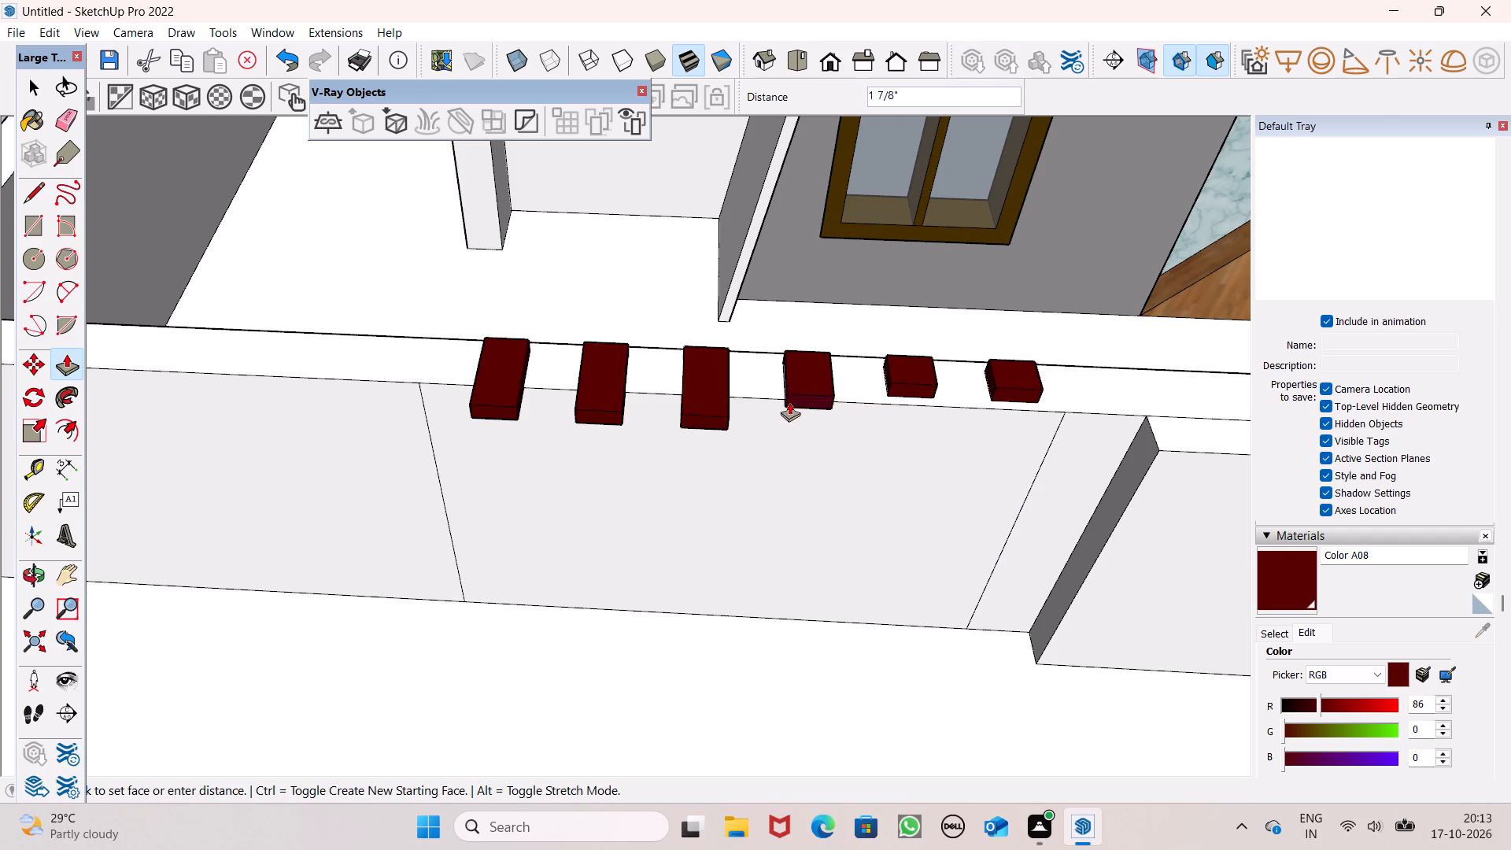
left_click_drag(789, 402, 727, 422)
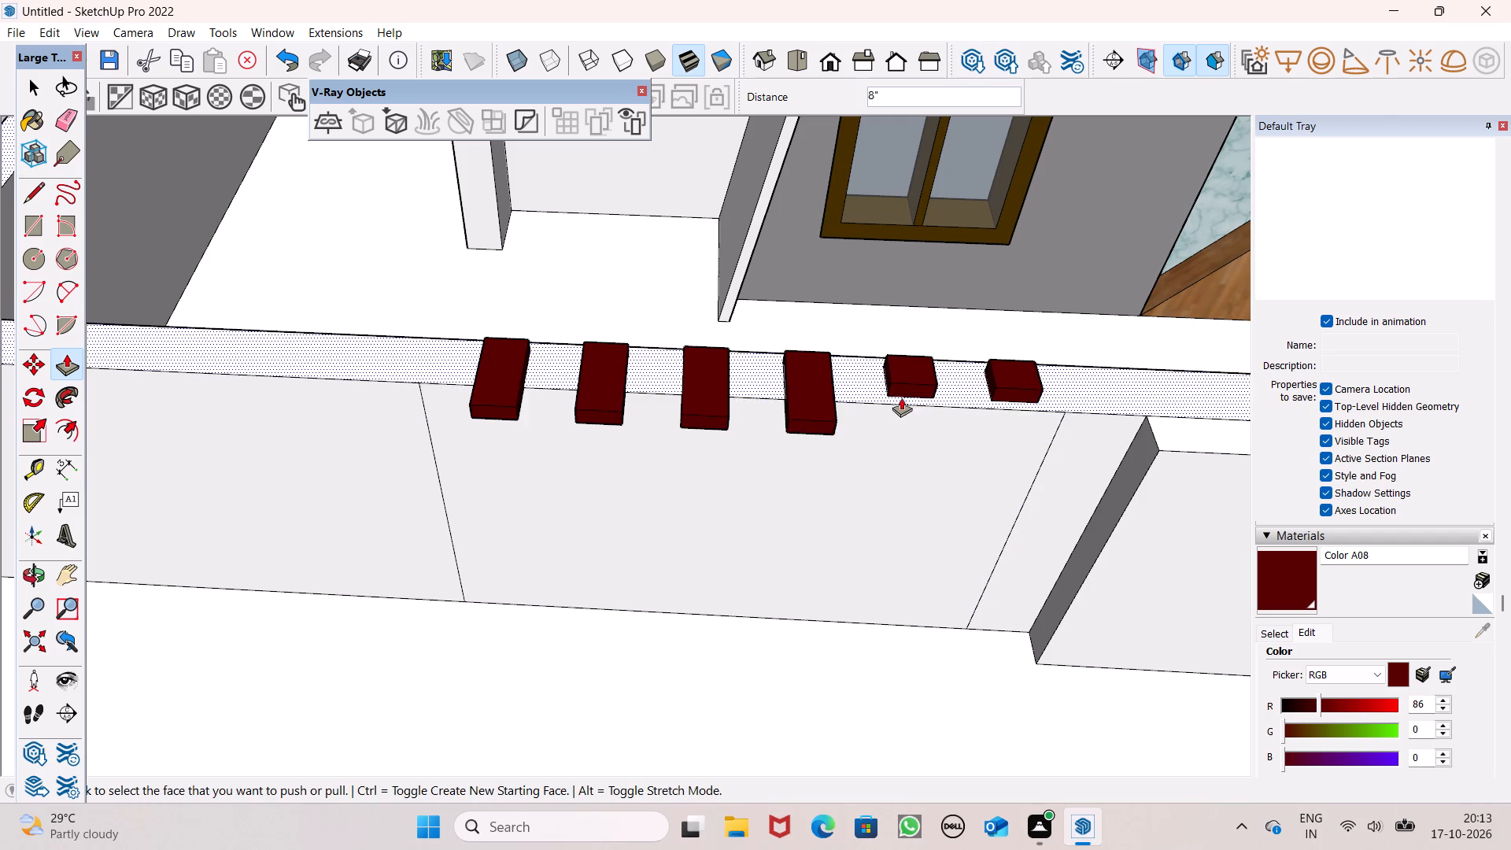
left_click_drag(903, 392, 852, 427)
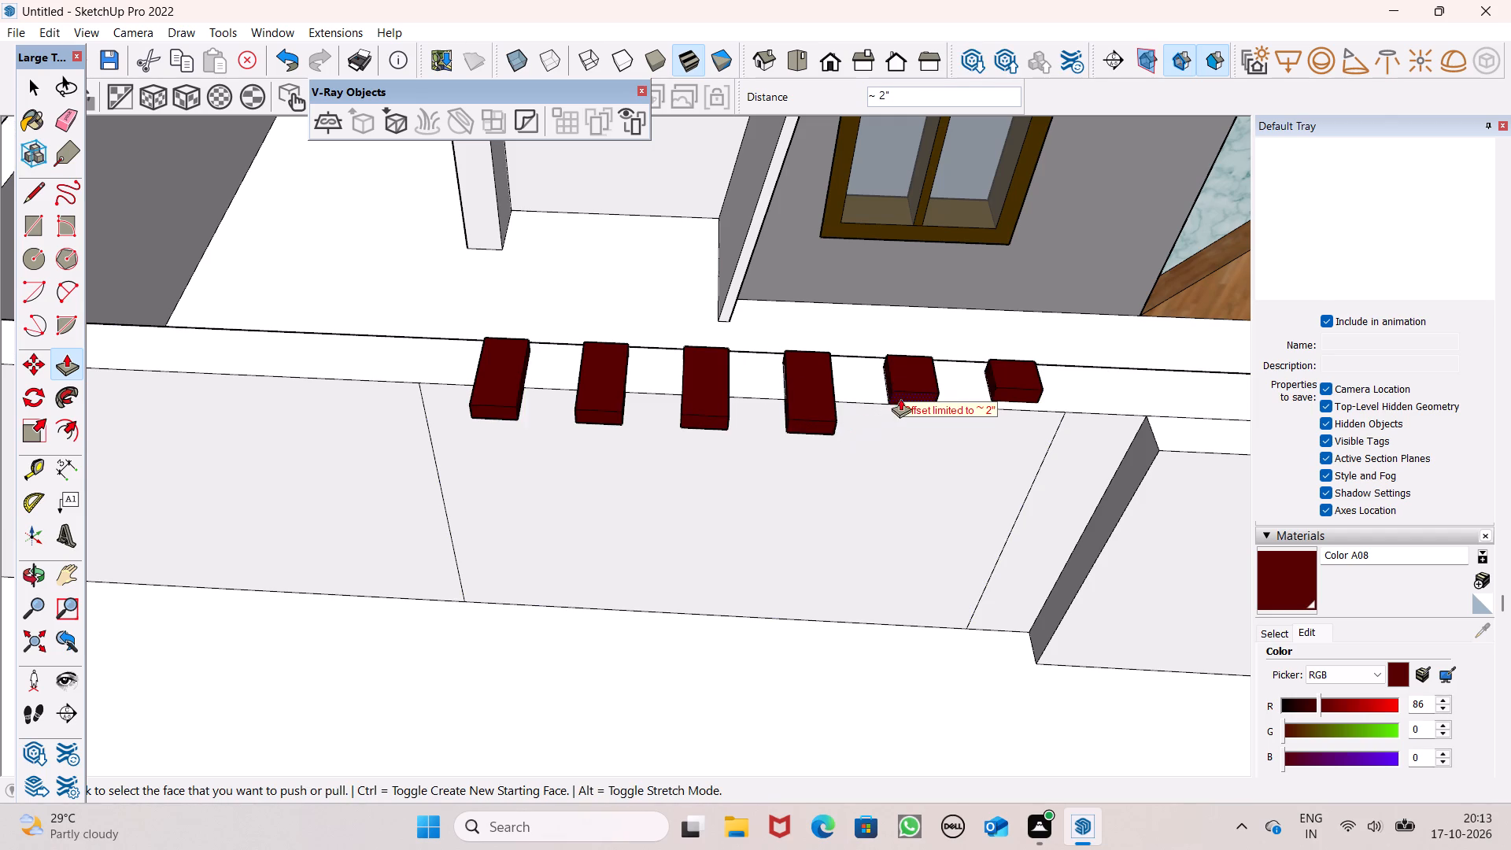
left_click_drag(900, 398, 837, 427)
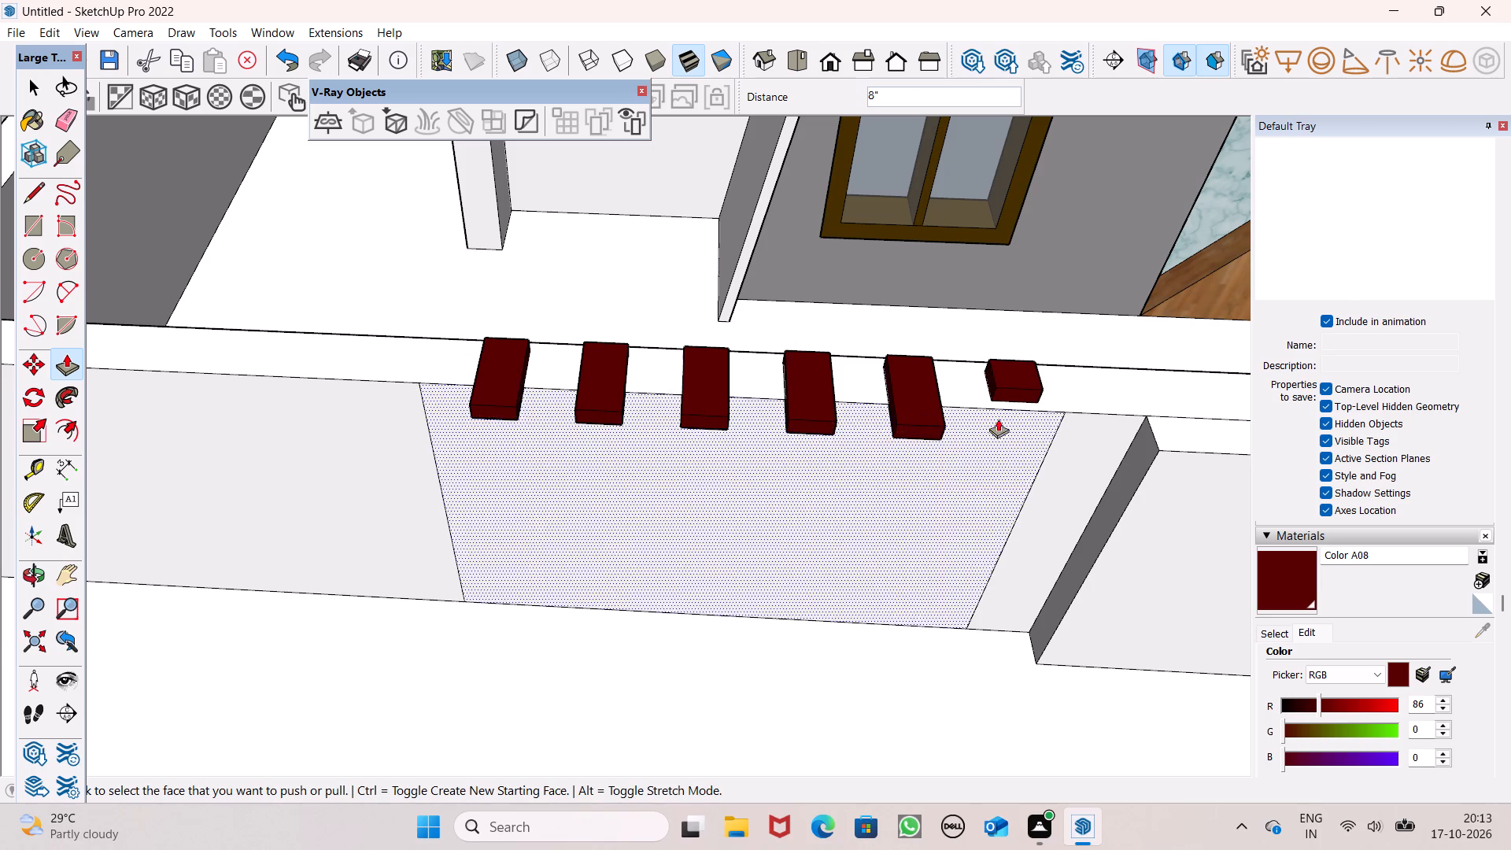
middle_click_drag(1025, 431, 870, 382)
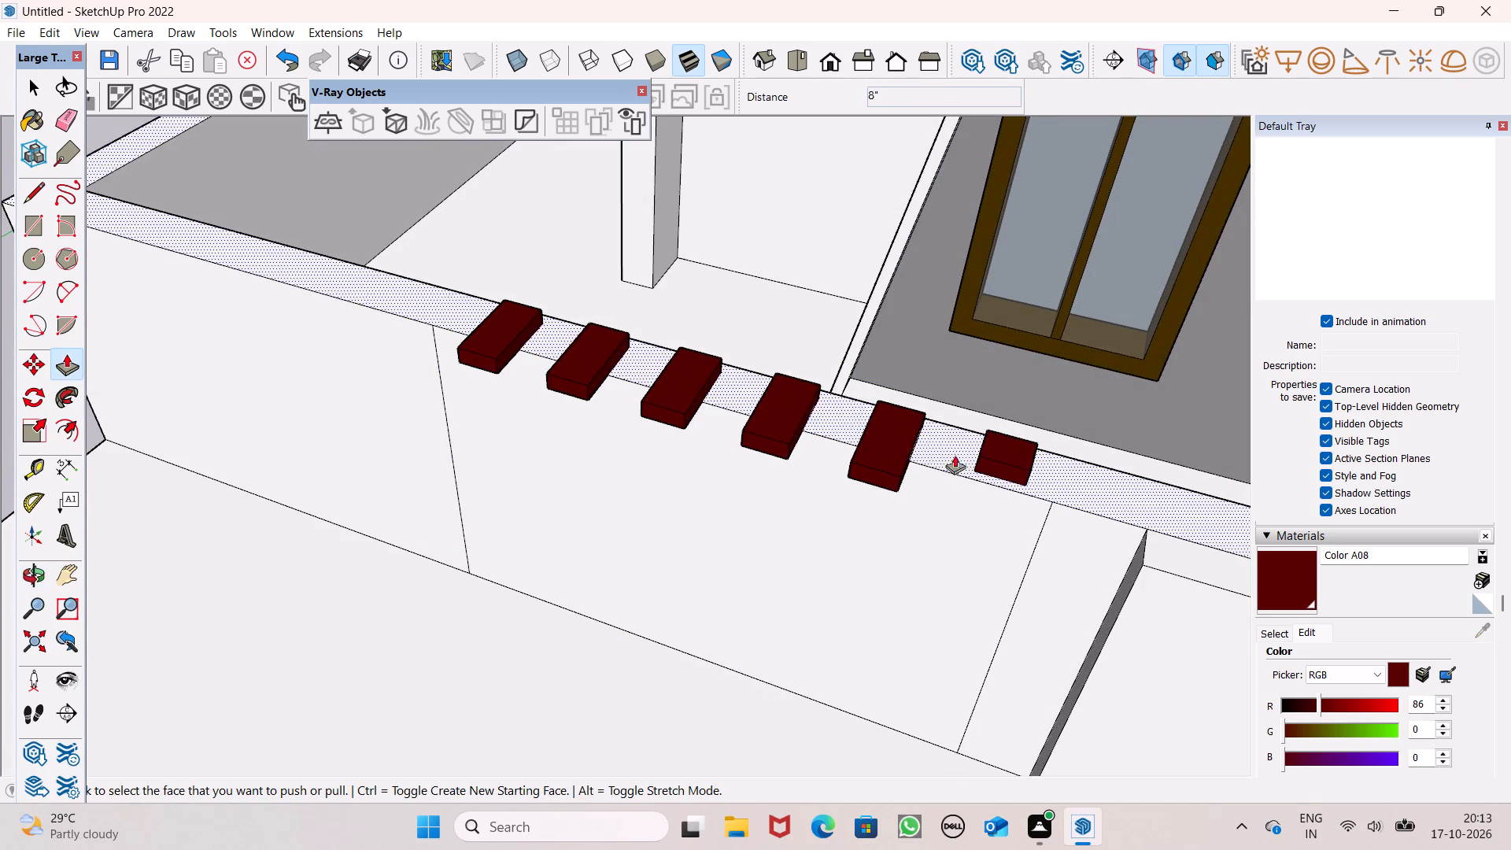
left_click_drag(996, 471, 959, 493)
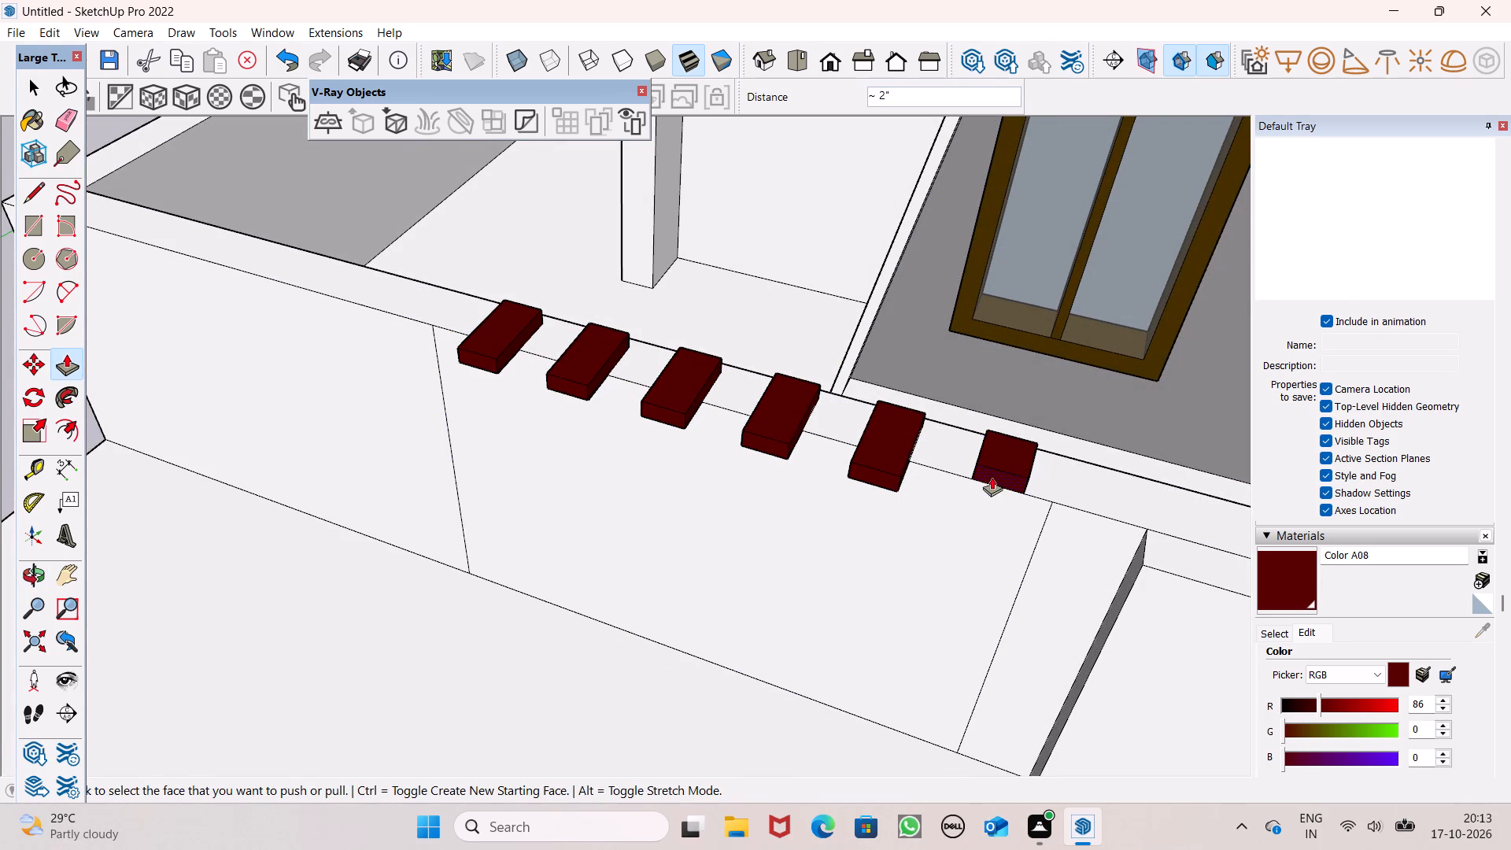
left_click_drag(992, 473, 896, 481)
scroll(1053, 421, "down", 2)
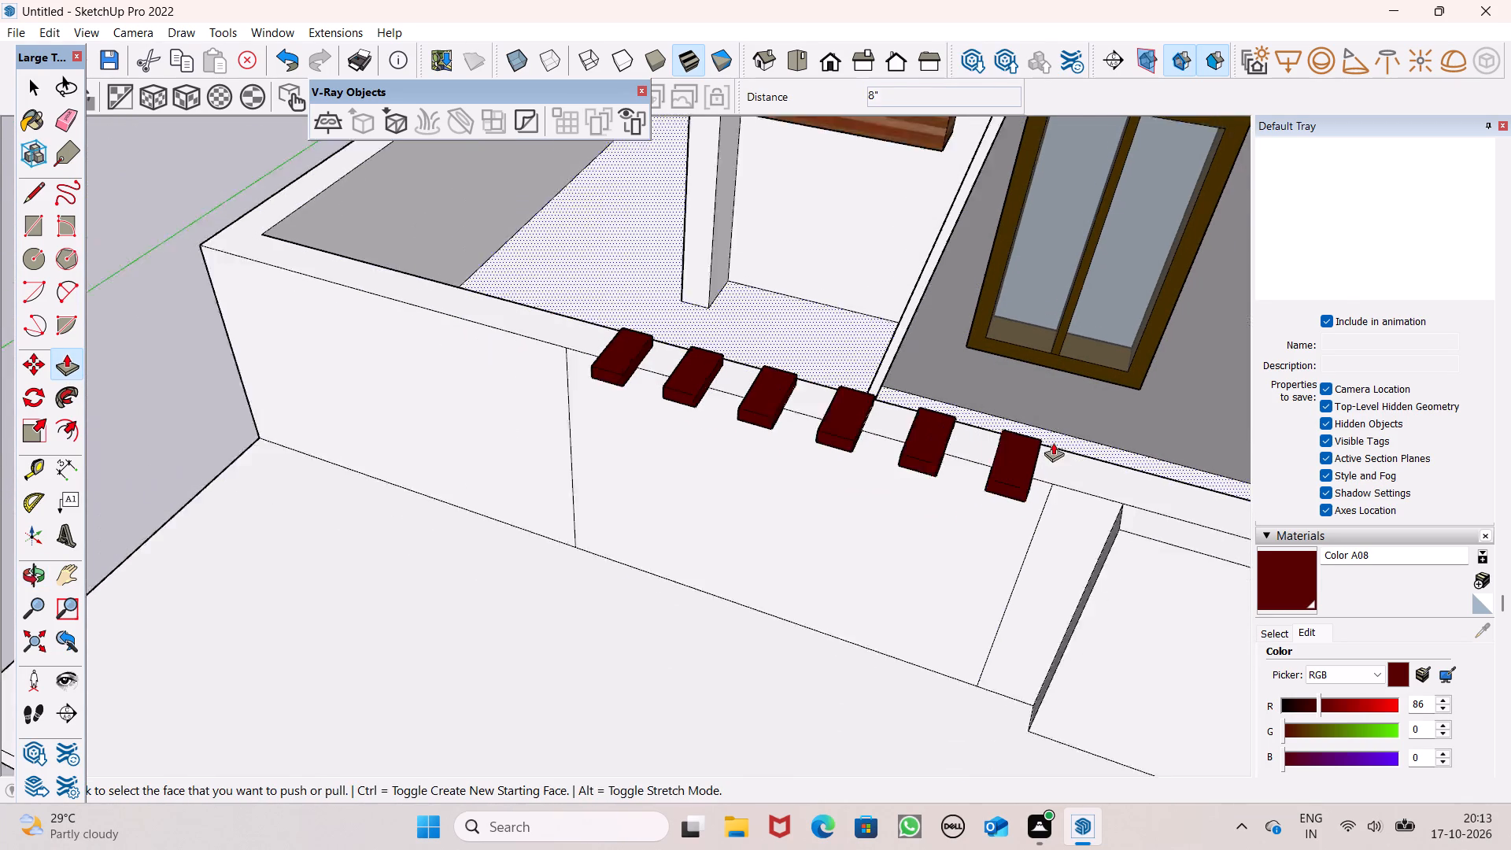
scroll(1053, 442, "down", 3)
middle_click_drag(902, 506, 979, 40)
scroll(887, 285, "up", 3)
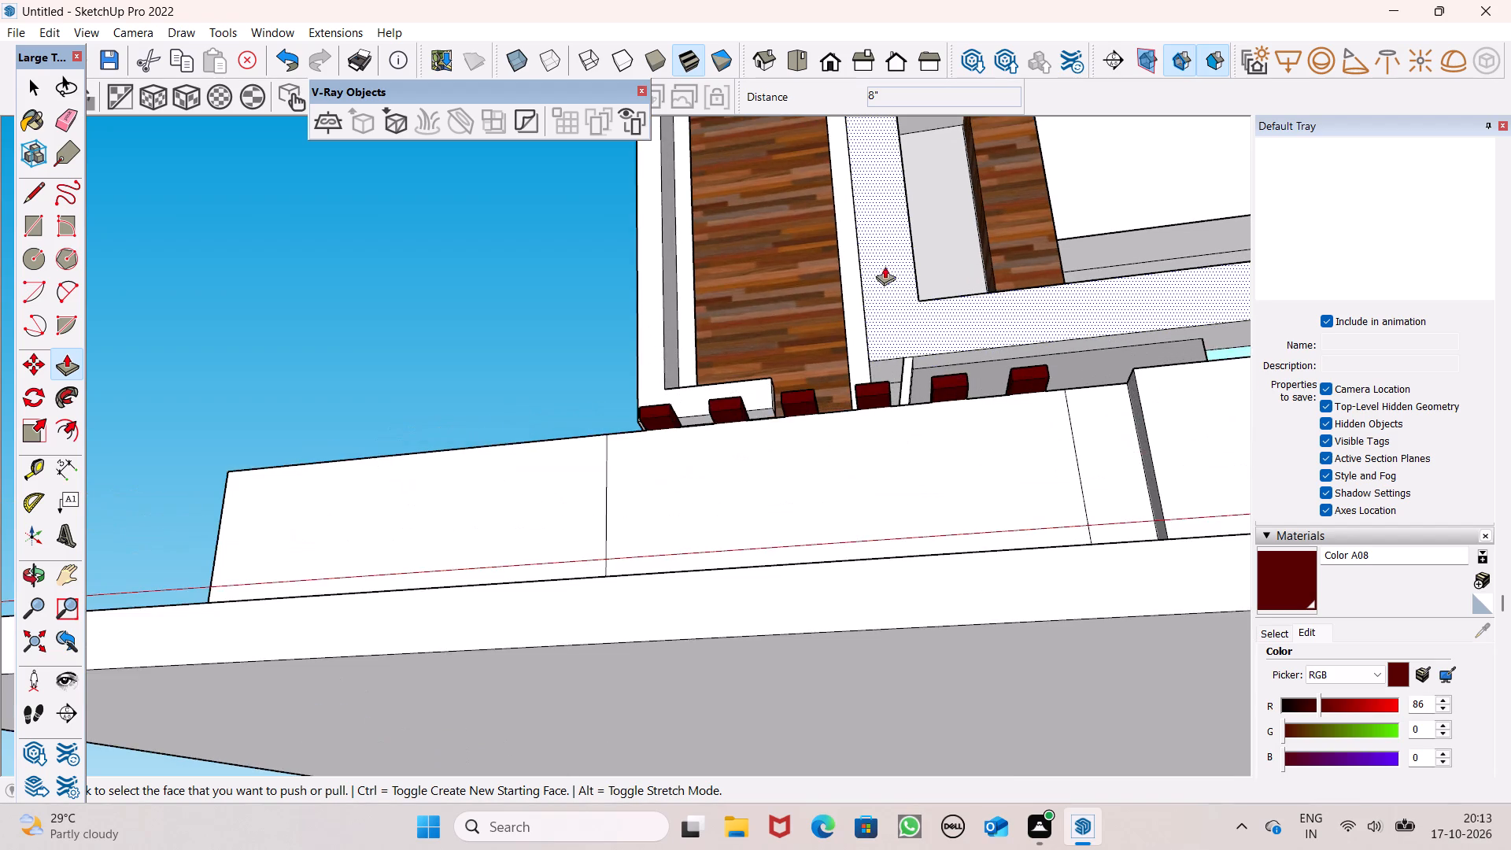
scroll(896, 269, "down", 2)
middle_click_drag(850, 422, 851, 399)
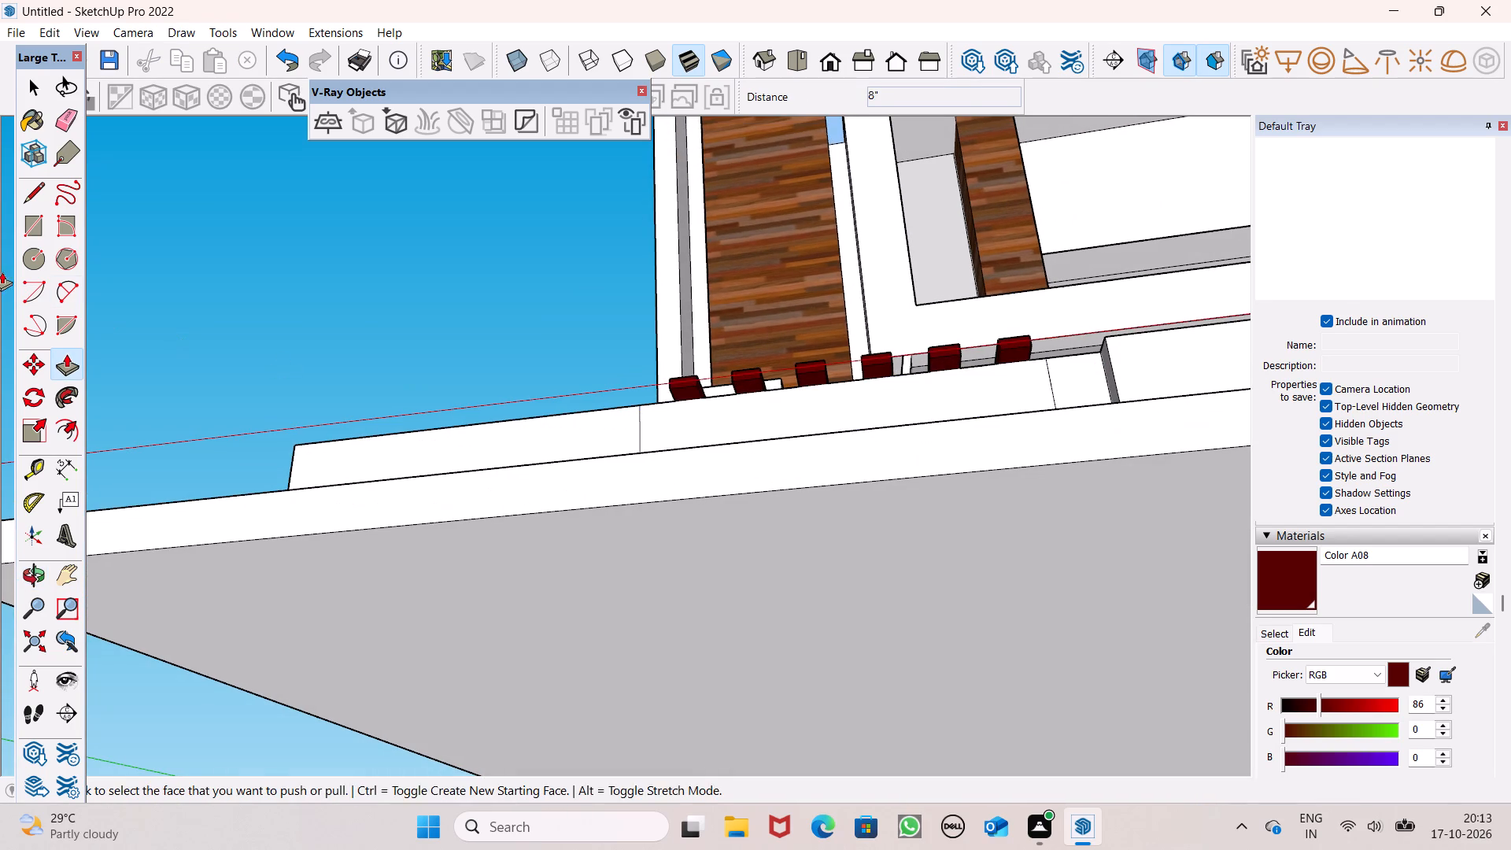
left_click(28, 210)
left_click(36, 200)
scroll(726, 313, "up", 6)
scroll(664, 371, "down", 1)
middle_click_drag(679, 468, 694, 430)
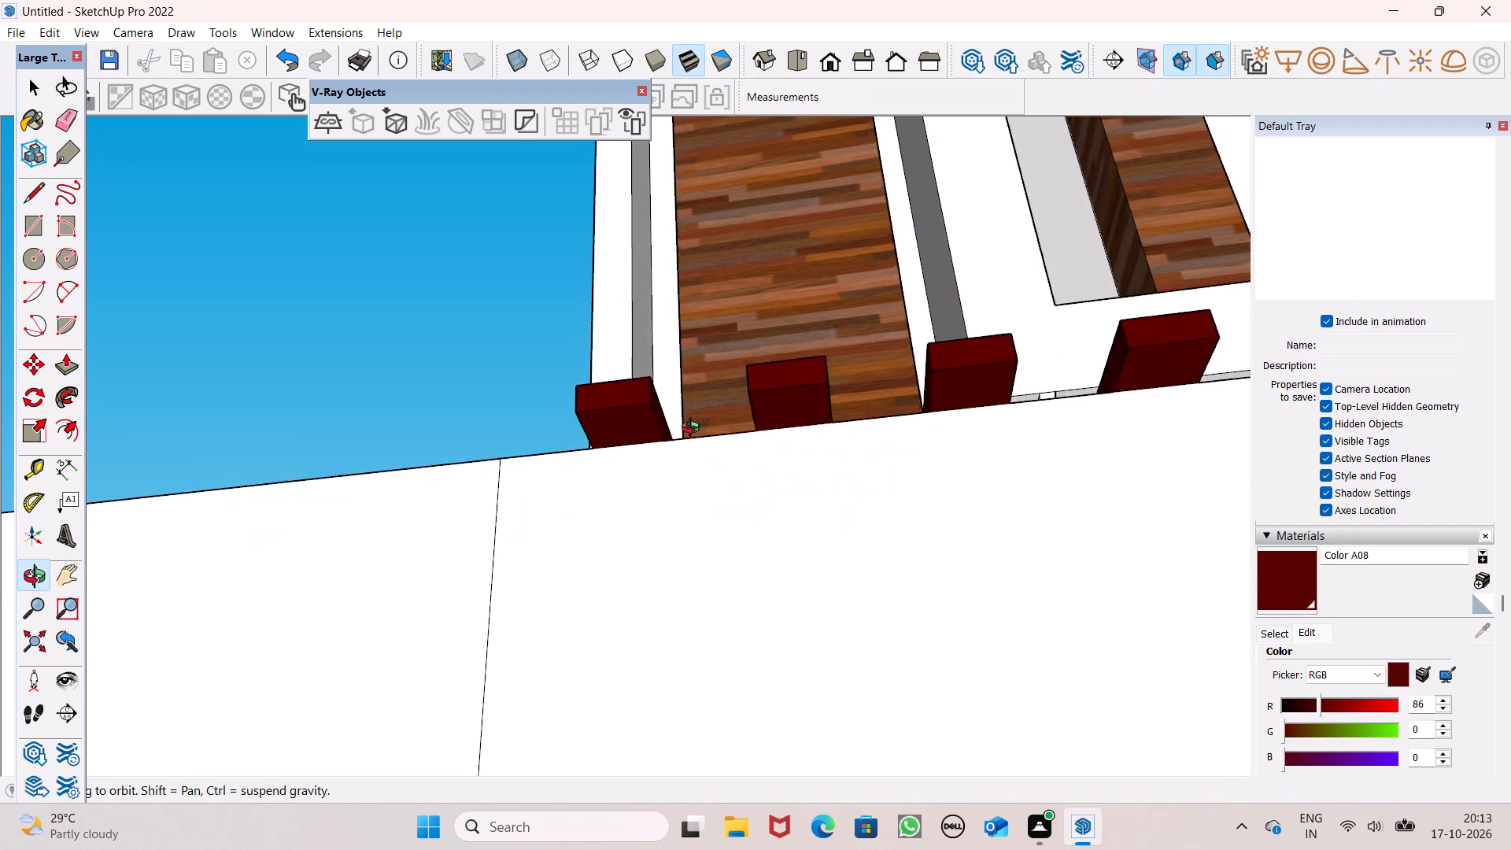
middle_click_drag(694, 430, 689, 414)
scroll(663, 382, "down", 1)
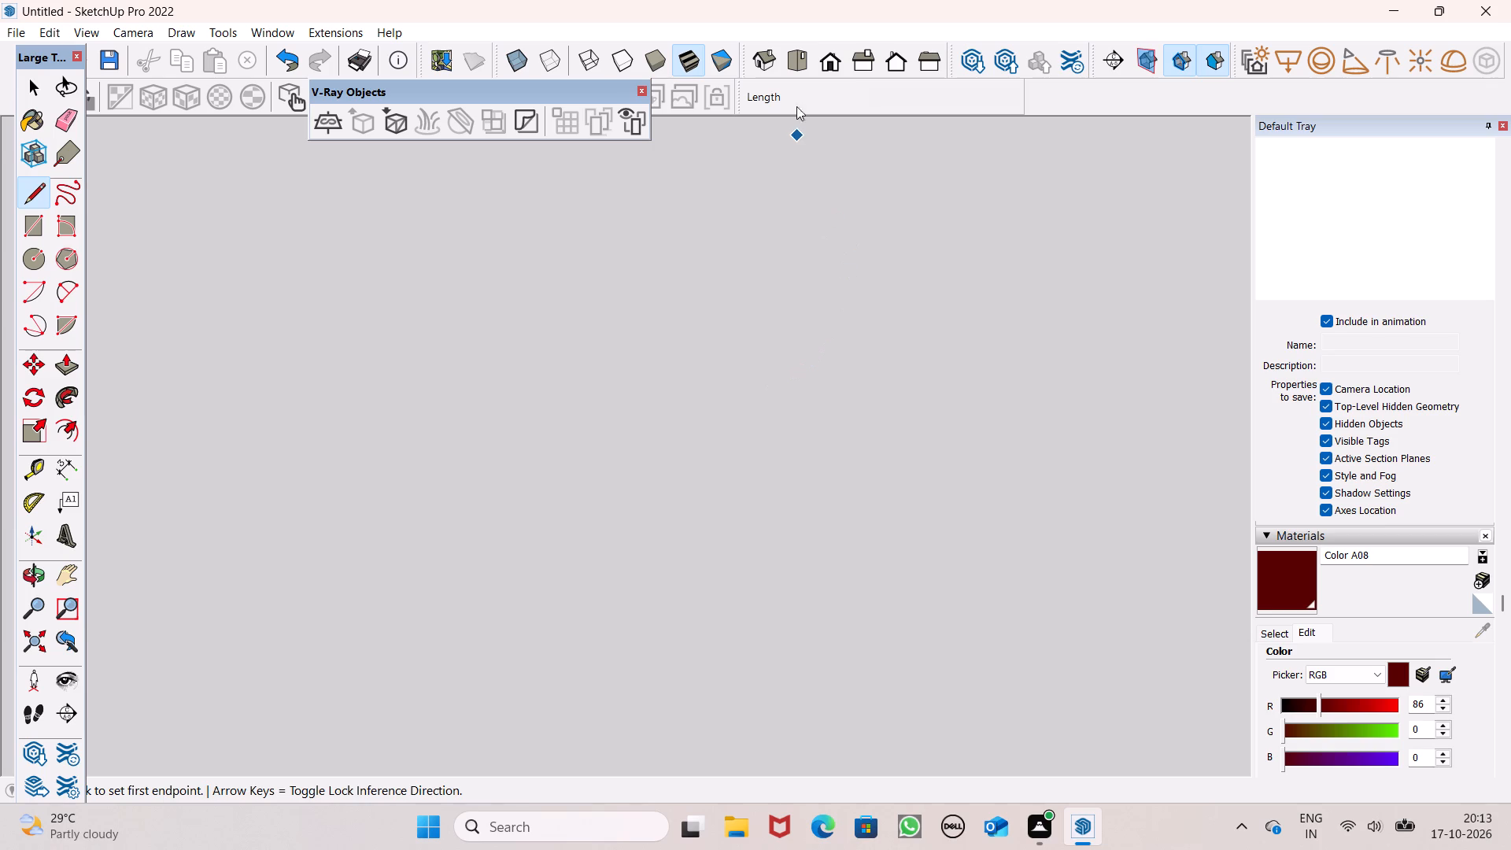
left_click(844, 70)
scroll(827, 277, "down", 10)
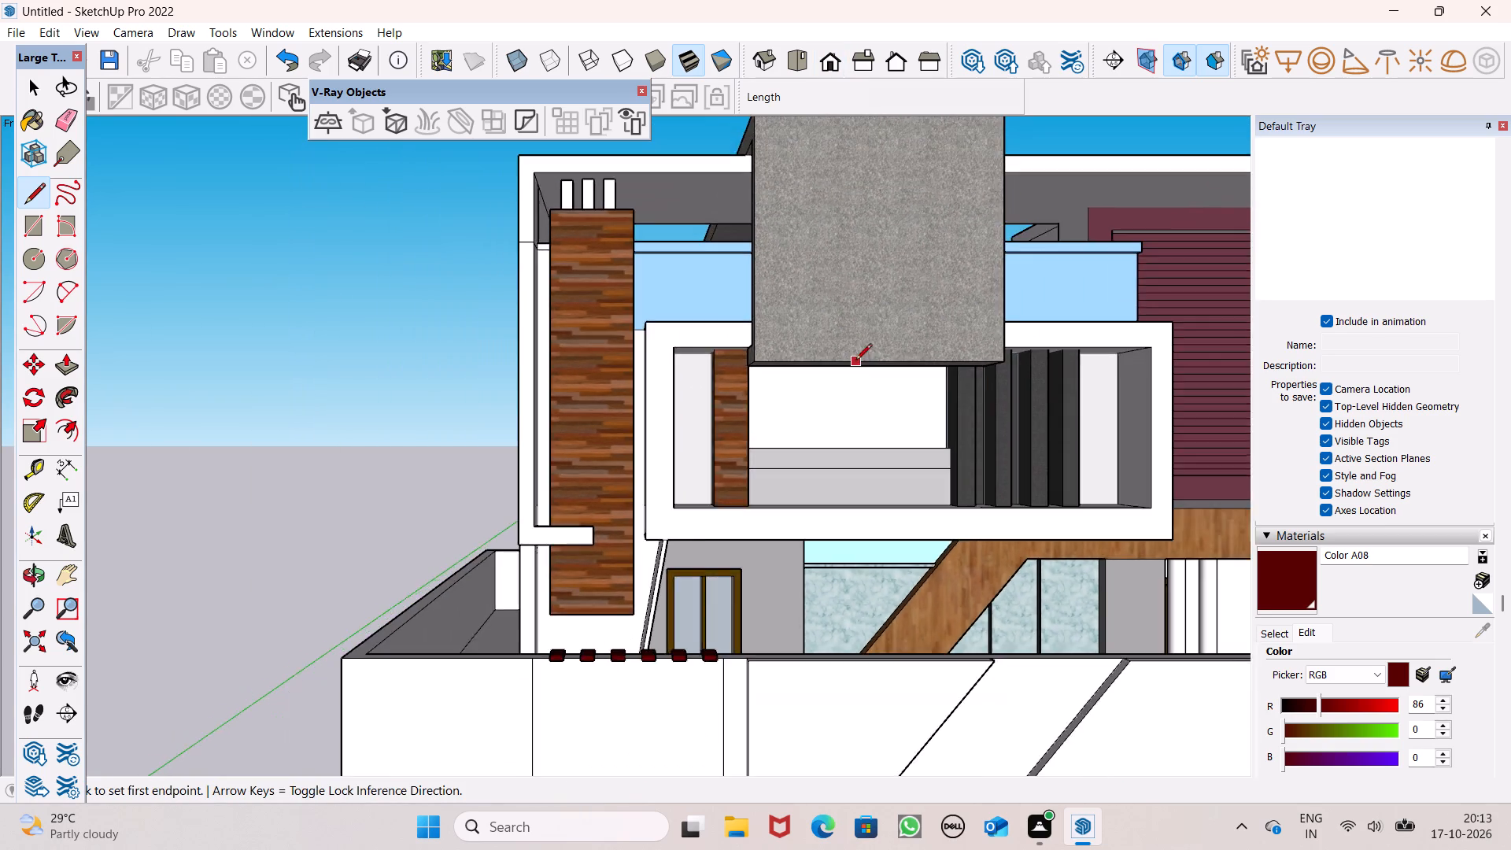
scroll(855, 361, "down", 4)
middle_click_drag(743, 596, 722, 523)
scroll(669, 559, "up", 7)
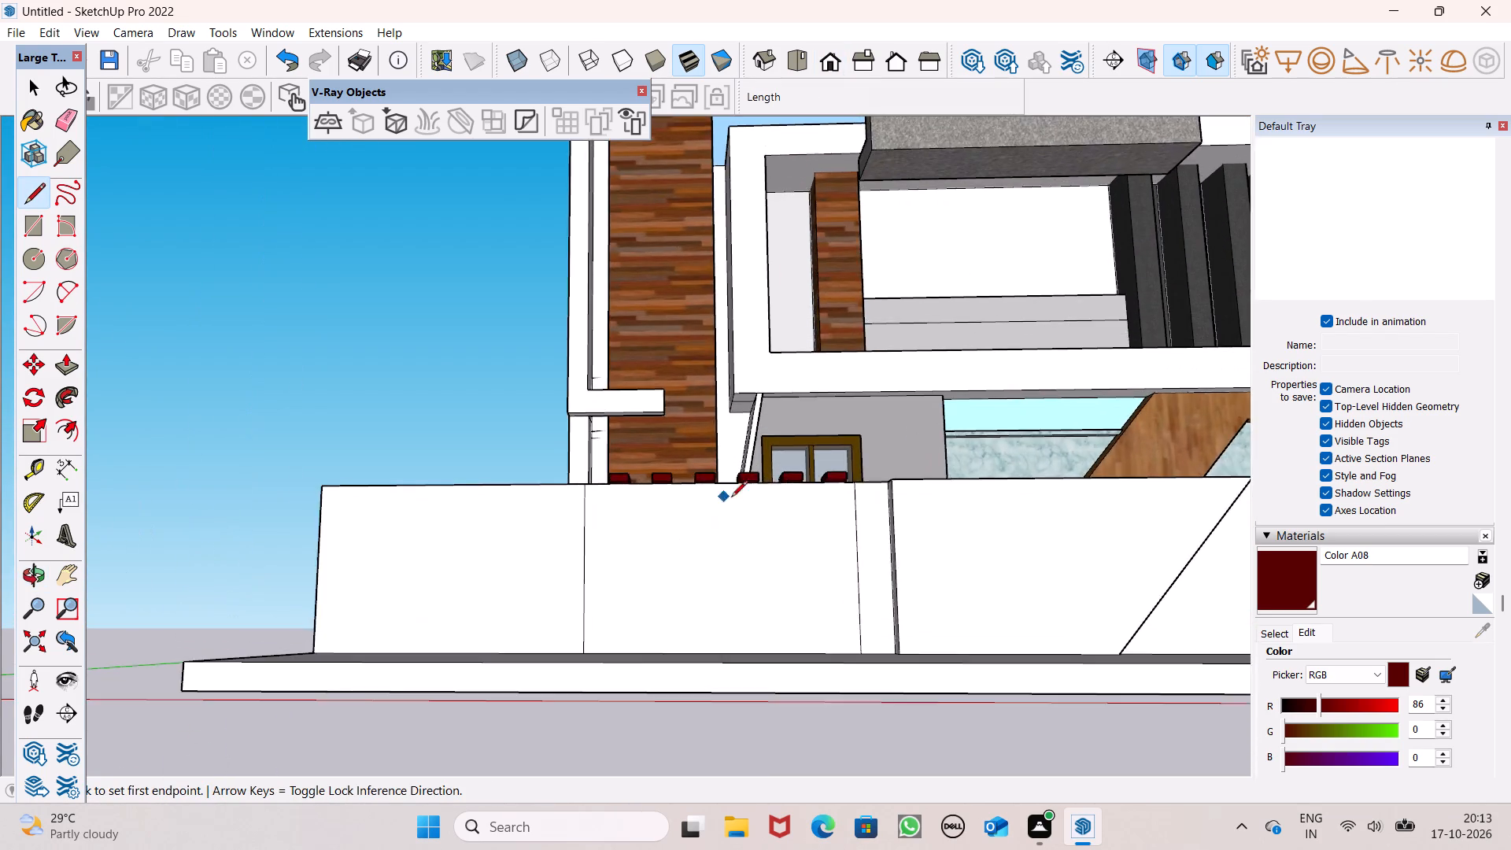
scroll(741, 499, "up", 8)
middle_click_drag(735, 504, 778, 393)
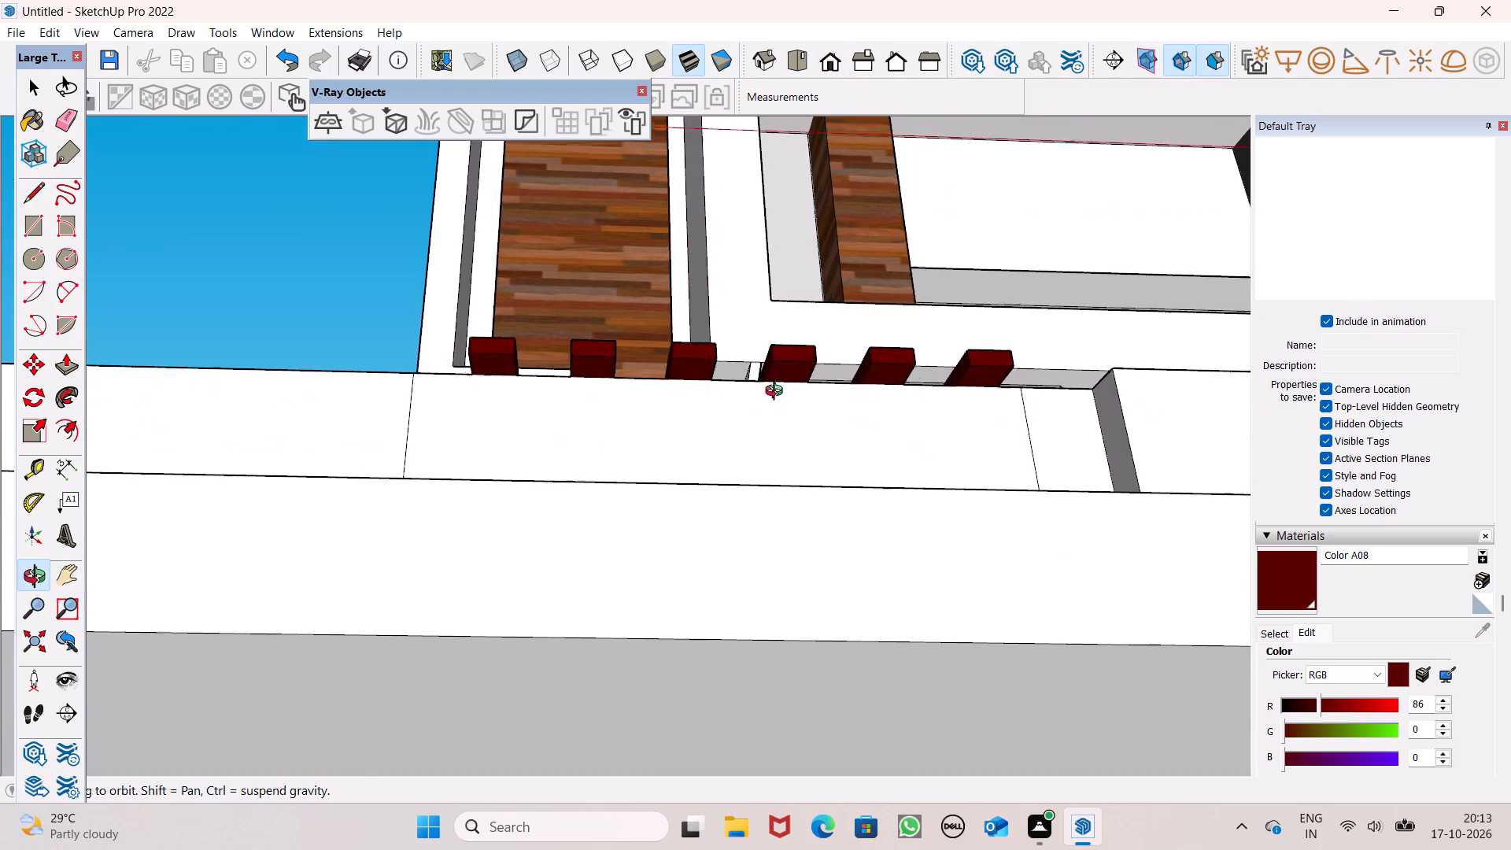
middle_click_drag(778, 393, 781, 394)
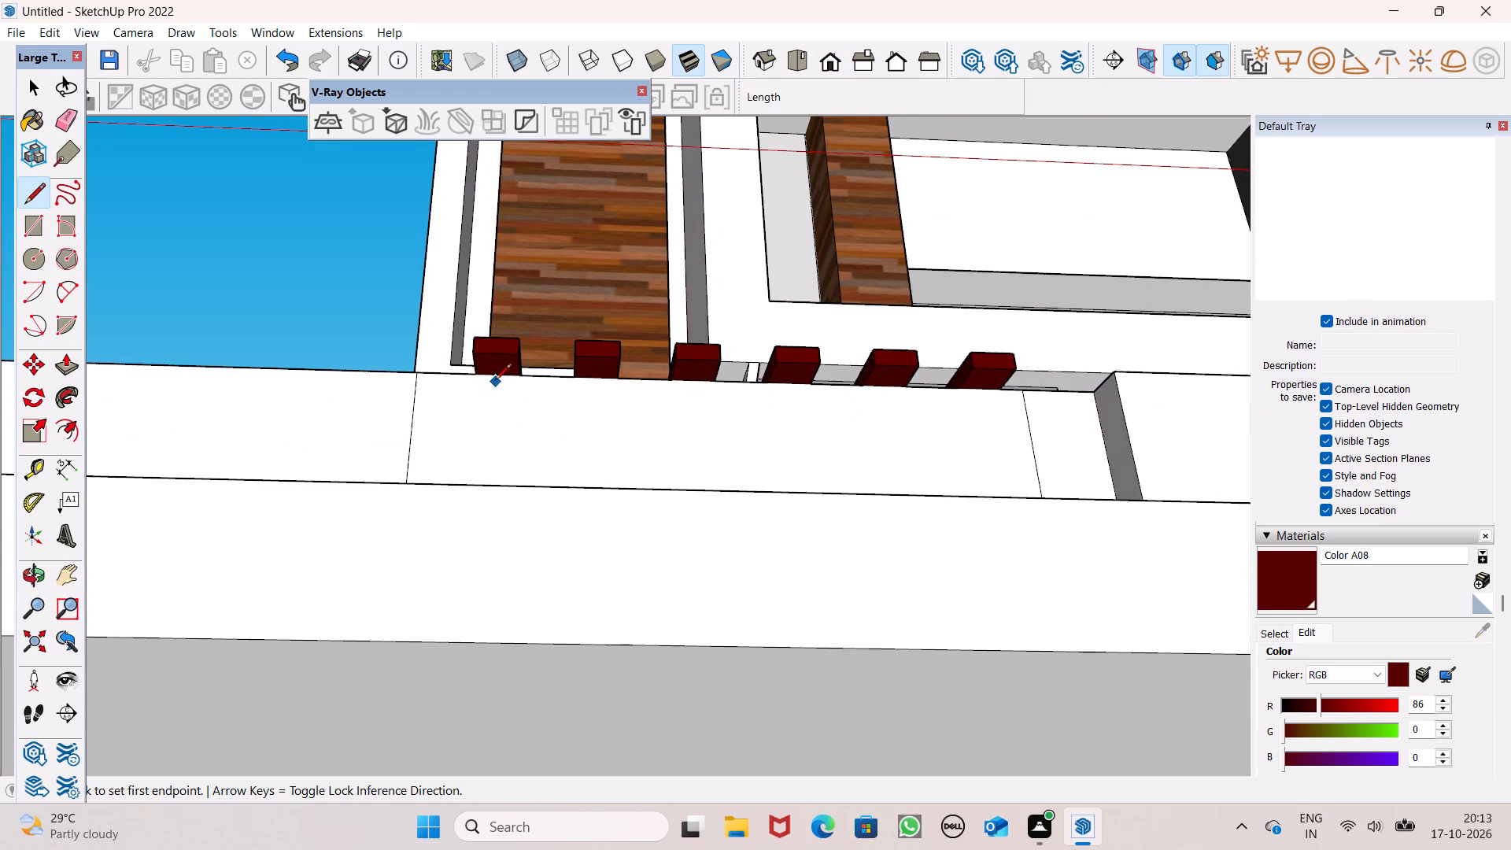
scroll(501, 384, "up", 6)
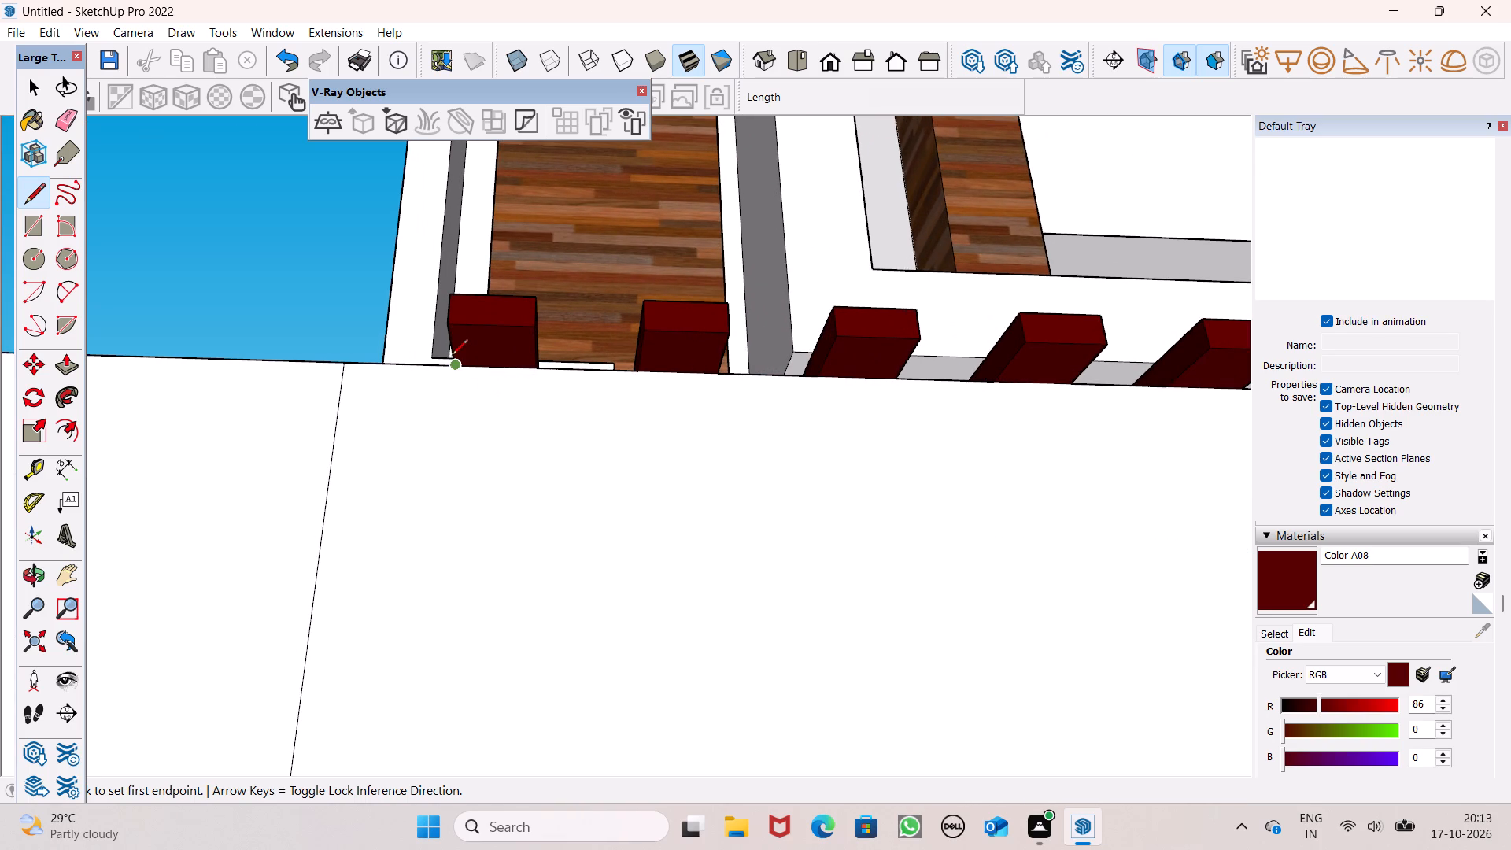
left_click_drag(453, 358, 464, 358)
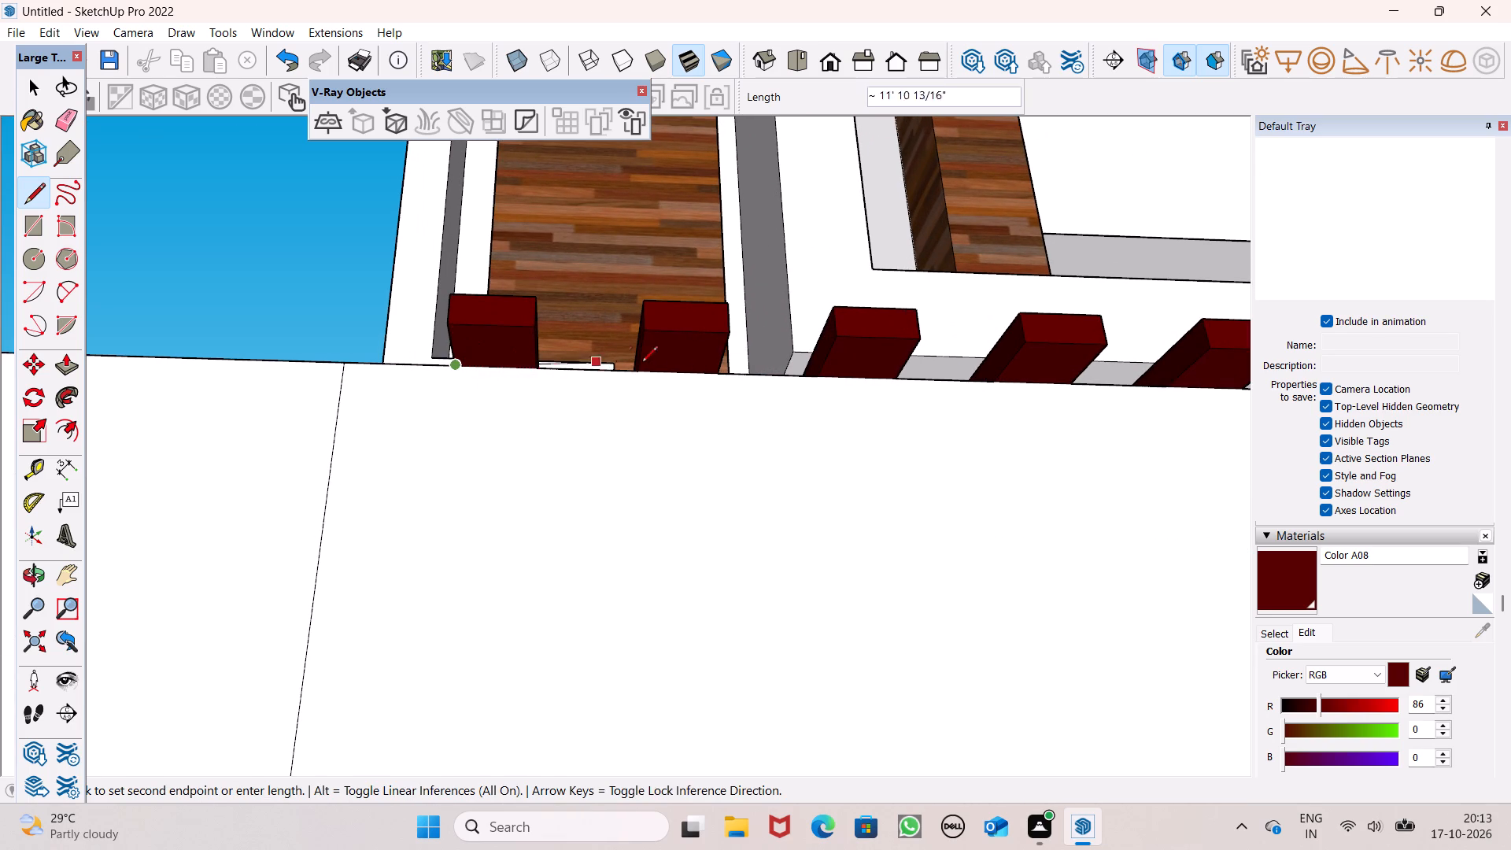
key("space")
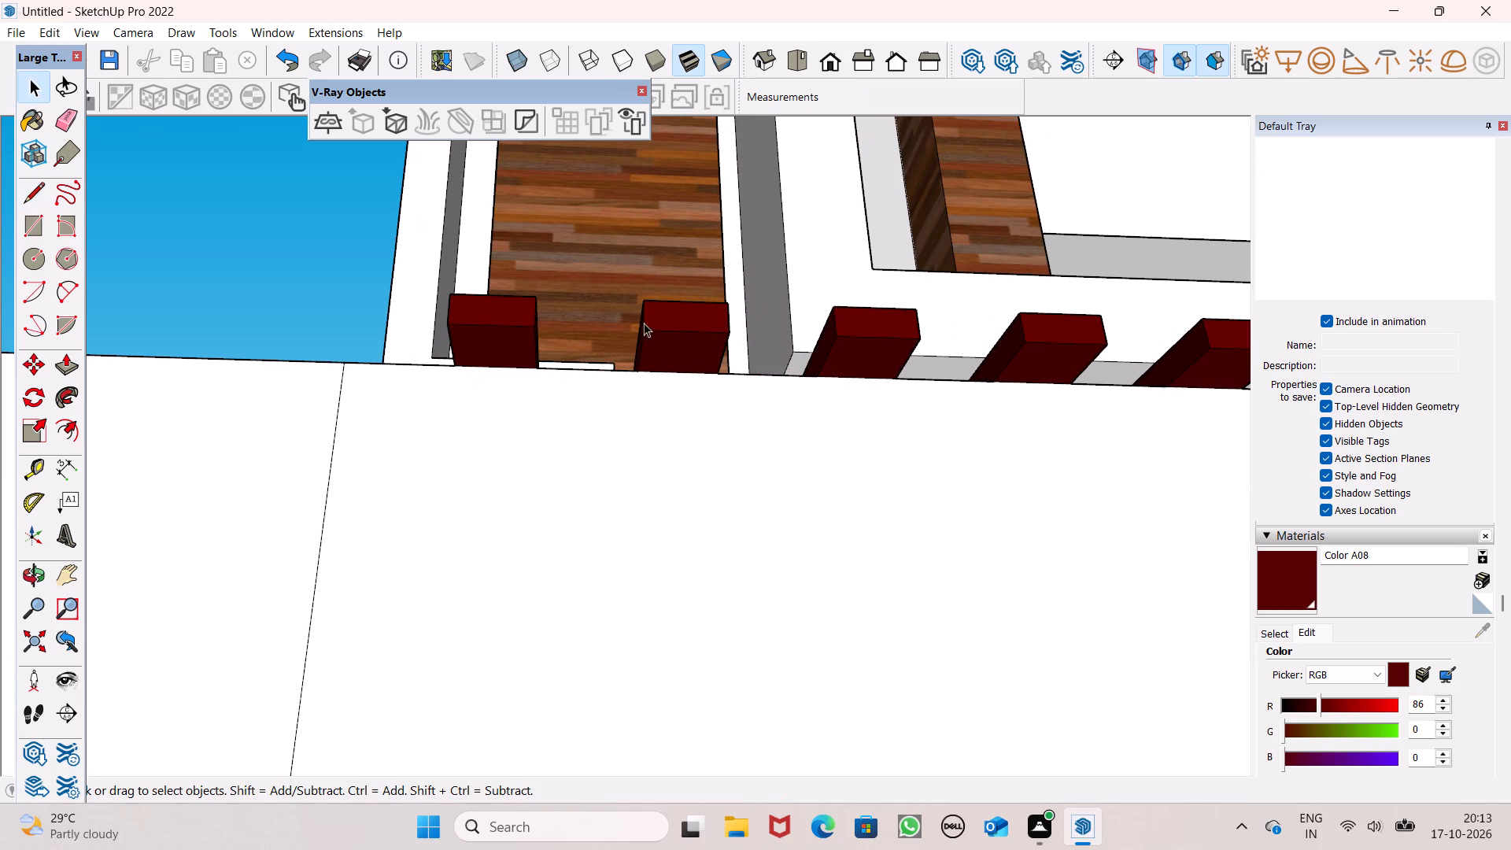
Draw a line about 8' 4 5/16" long across the undersides of the six dark red blocks, along the wall face.
left_click(42, 191)
scroll(521, 344, "up", 3)
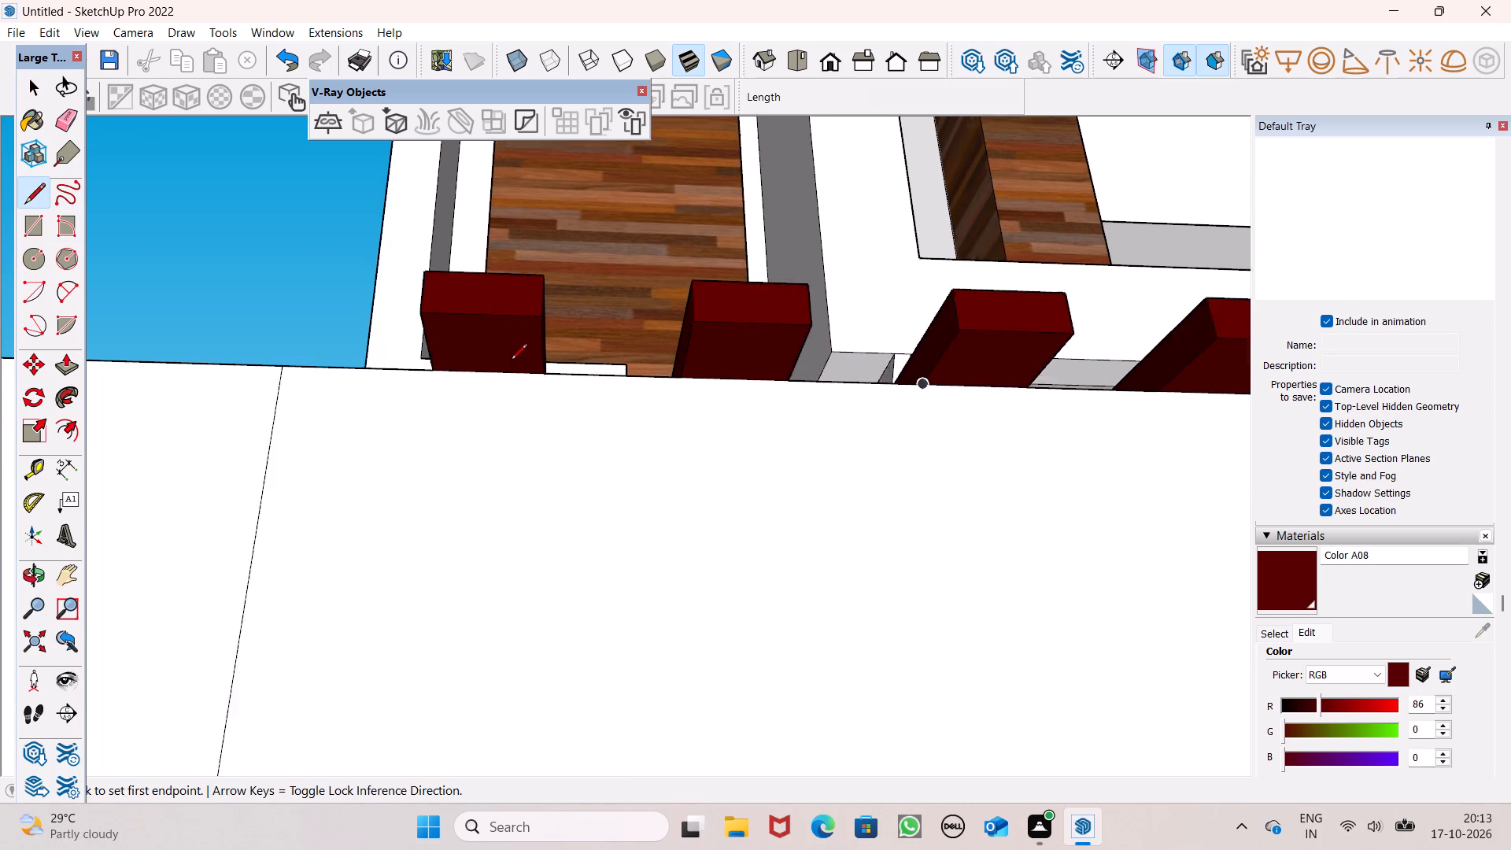
scroll(511, 361, "up", 2)
scroll(743, 307, "down", 2)
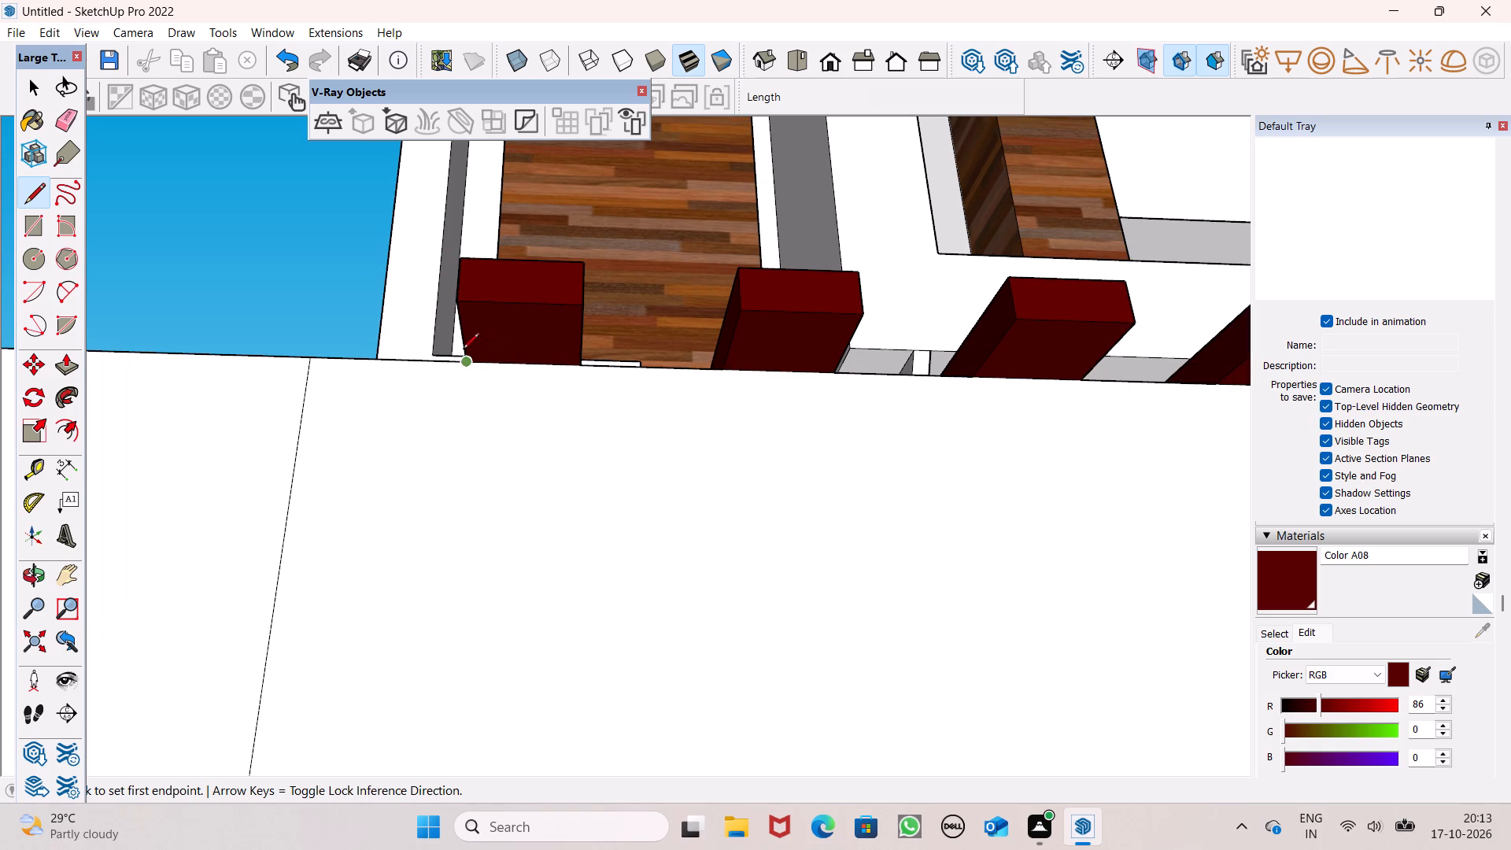
left_click_drag(461, 347, 471, 347)
scroll(664, 334, "down", 3)
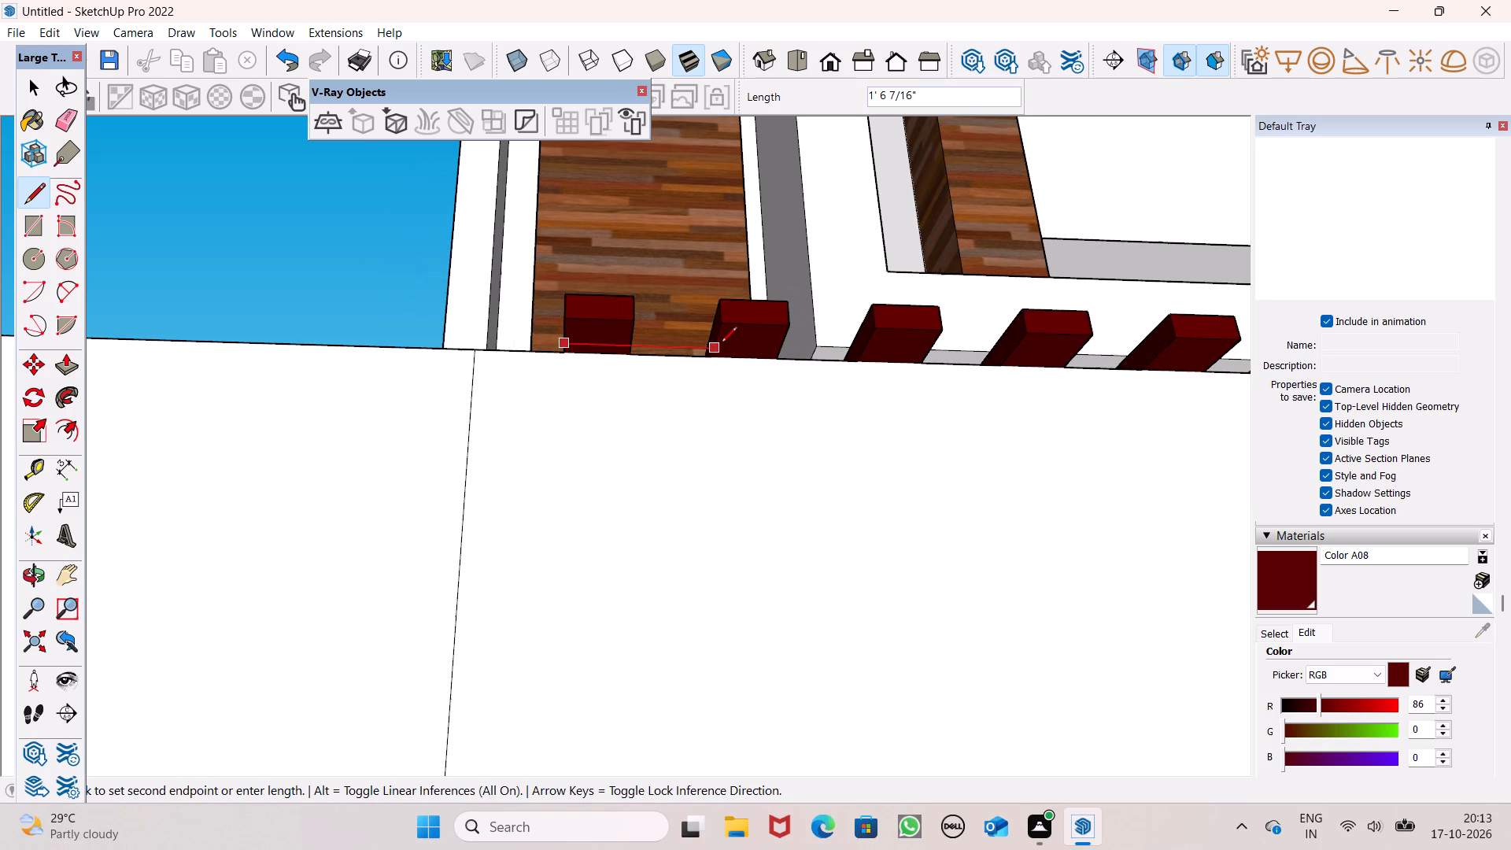
scroll(721, 344, "down", 3)
scroll(815, 335, "down", 6)
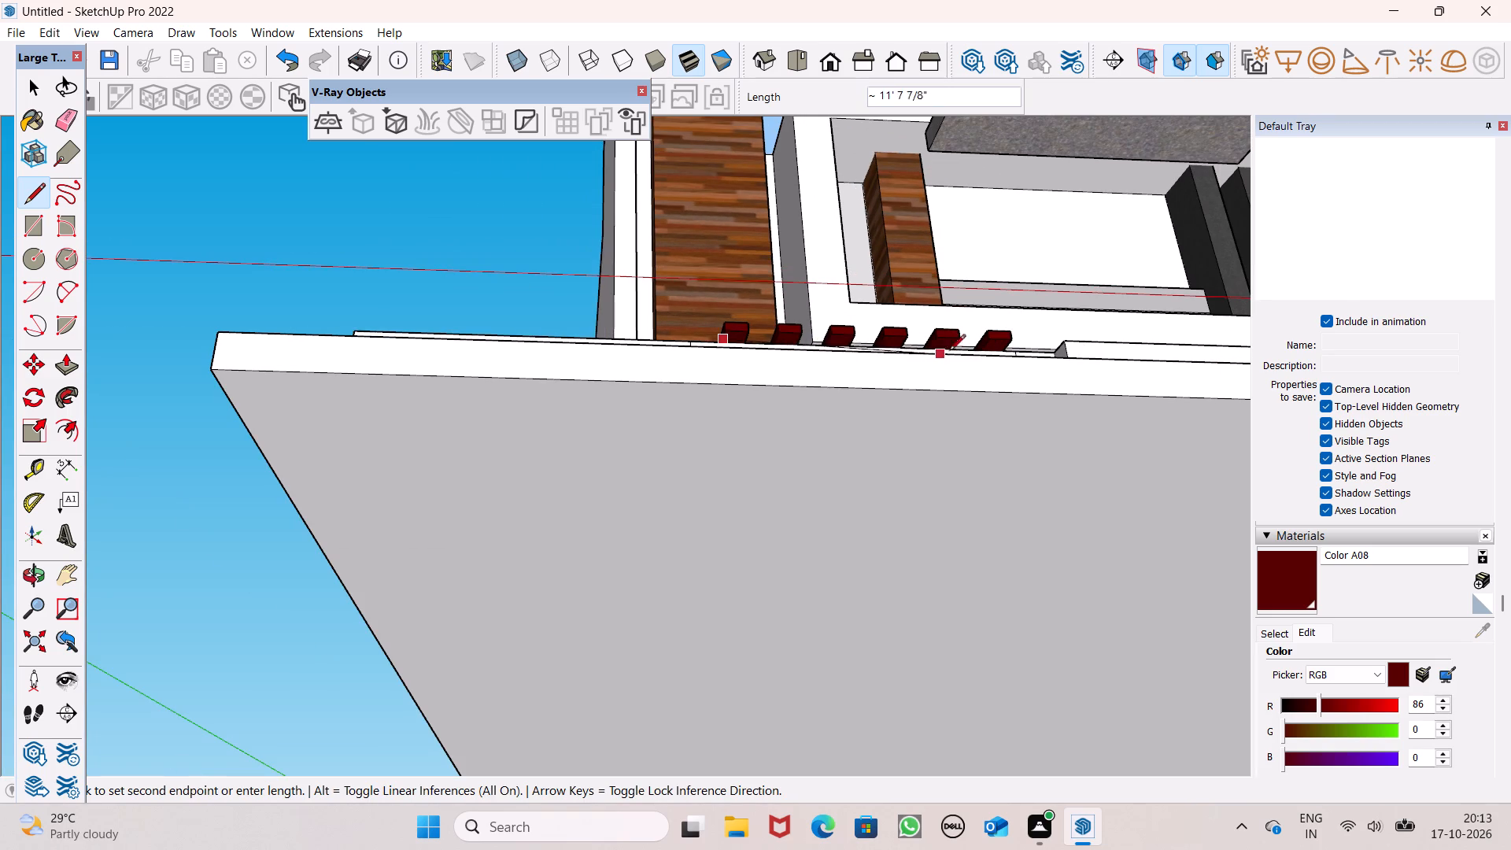
scroll(962, 347, "up", 14)
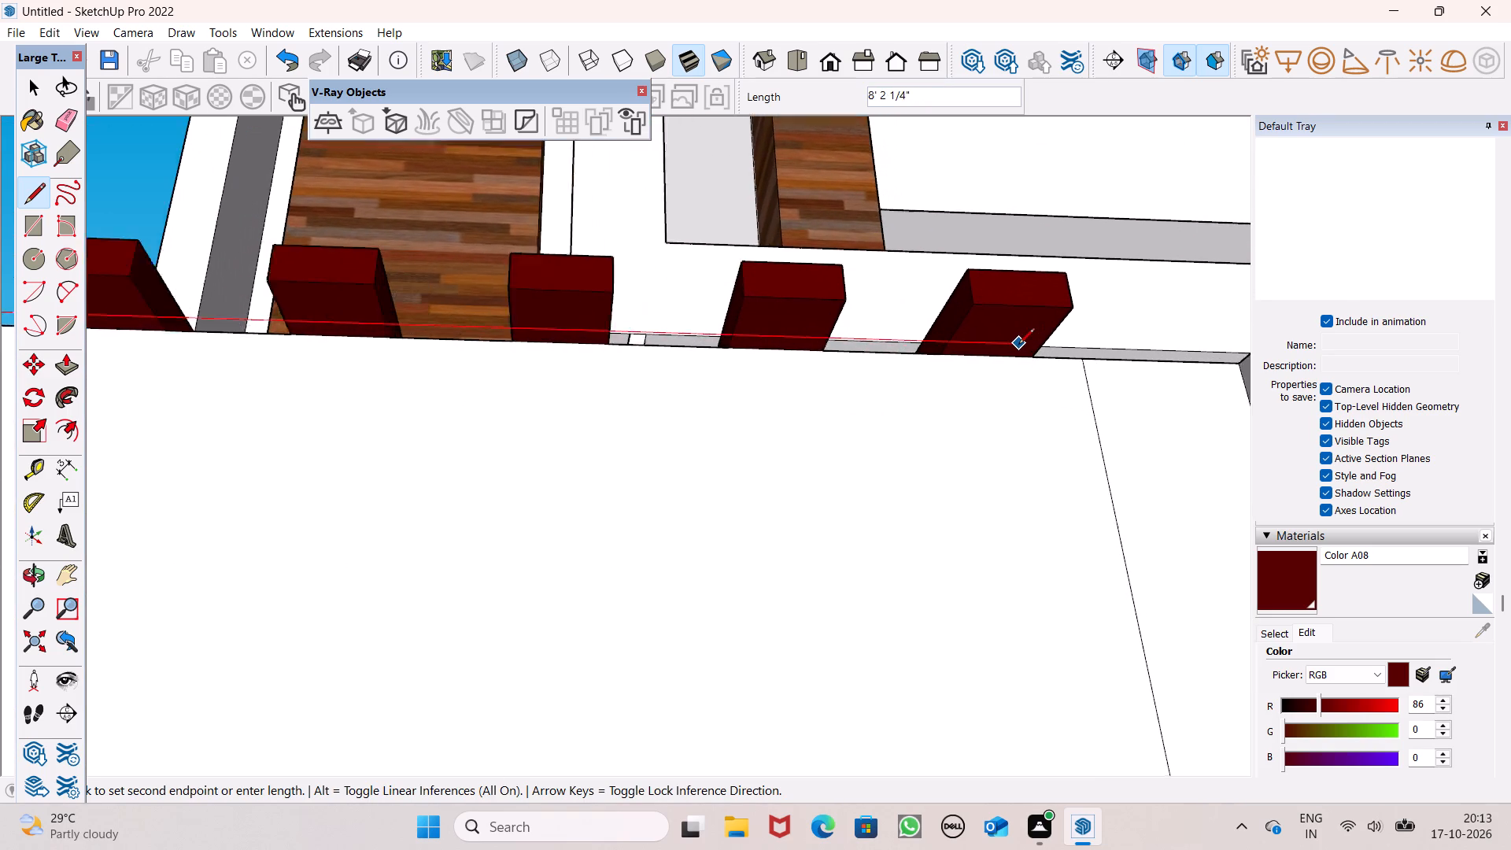
scroll(1018, 346, "up", 3)
left_click(1055, 342)
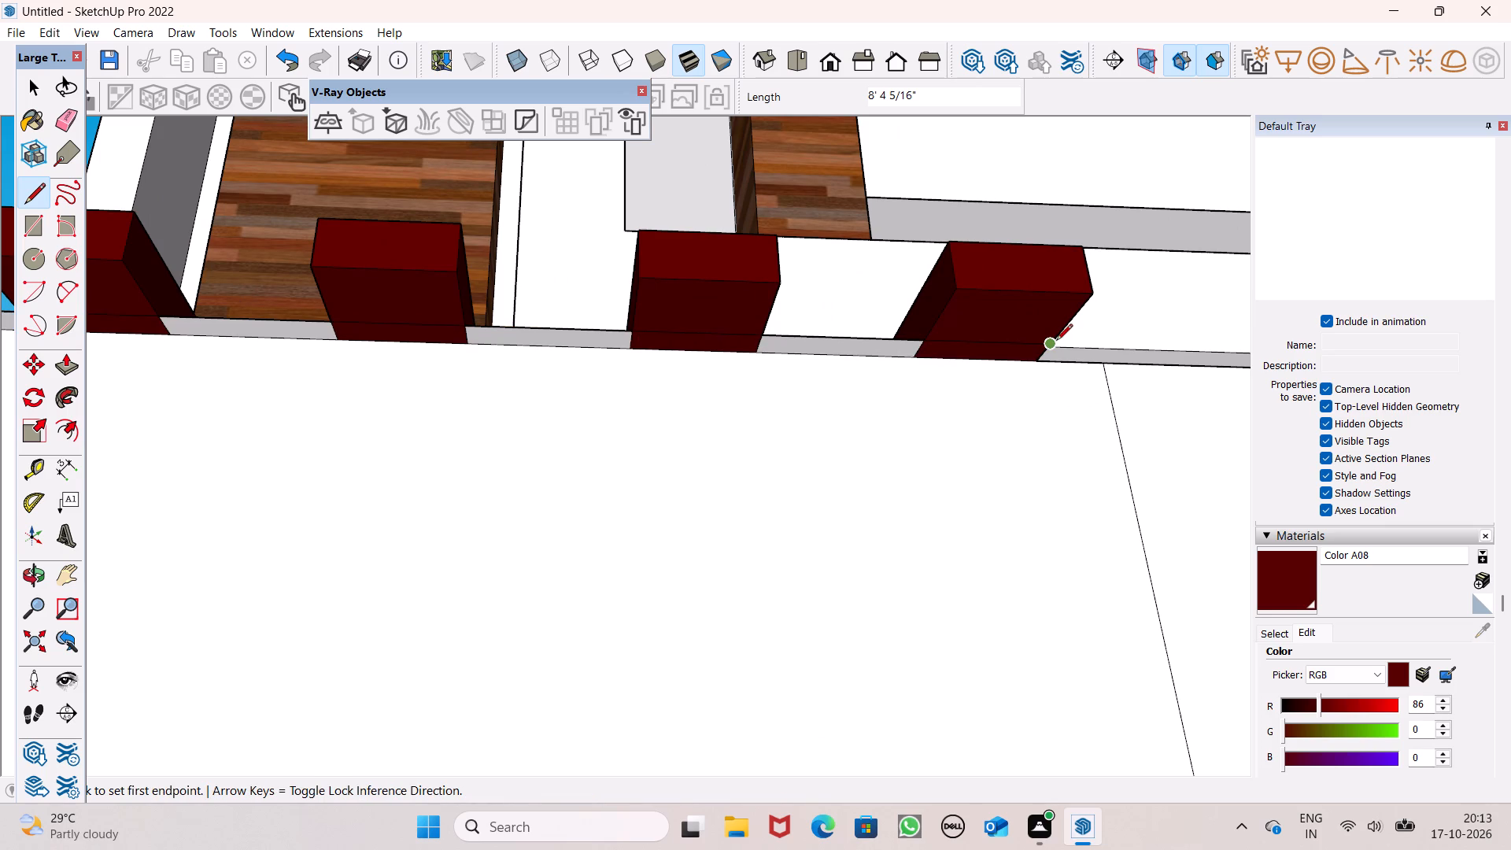
key("space")
Push/pull the overhanging underside of the first dark red block down about 6' 1 7/16" to the base of the wall.
scroll(953, 244, "down", 9)
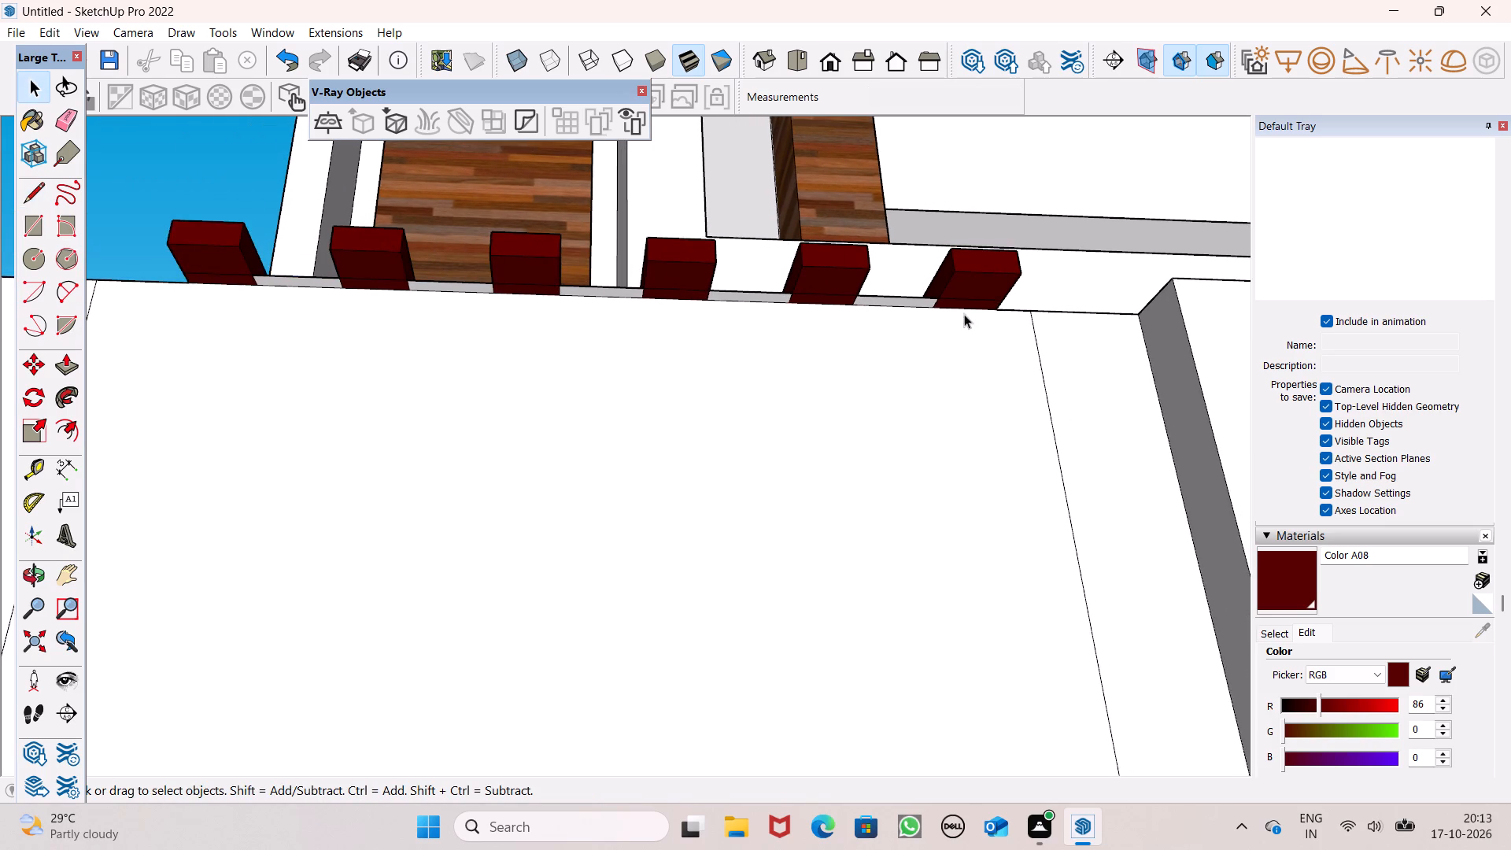
scroll(964, 327, "down", 1)
middle_click_drag(964, 491, 979, 643)
scroll(859, 189, "down", 1)
middle_click_drag(854, 225, 869, 579)
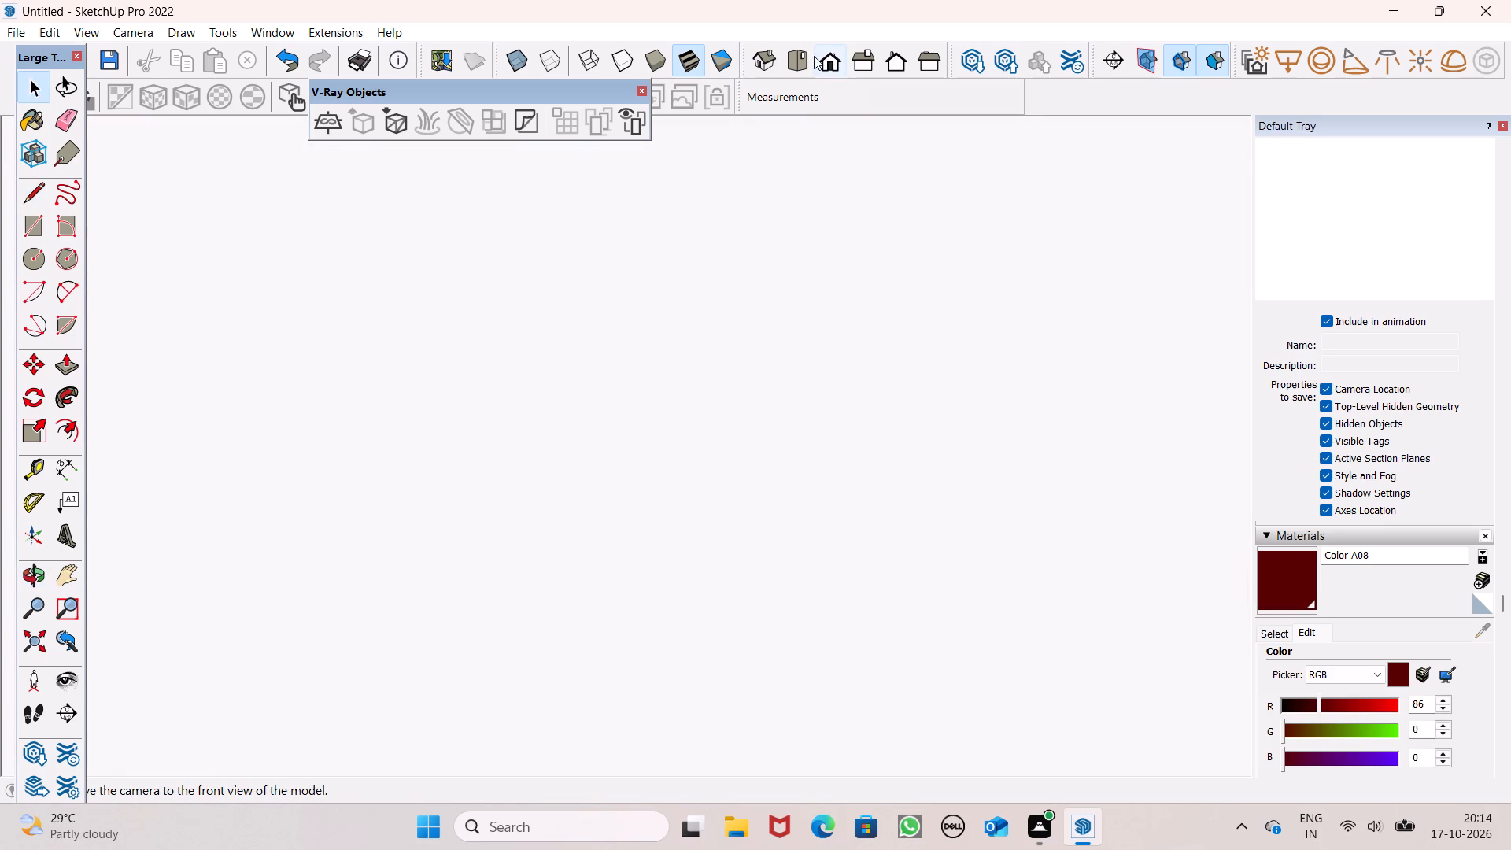
left_click(809, 57)
scroll(911, 253, "down", 19)
middle_click_drag(950, 430, 997, 277)
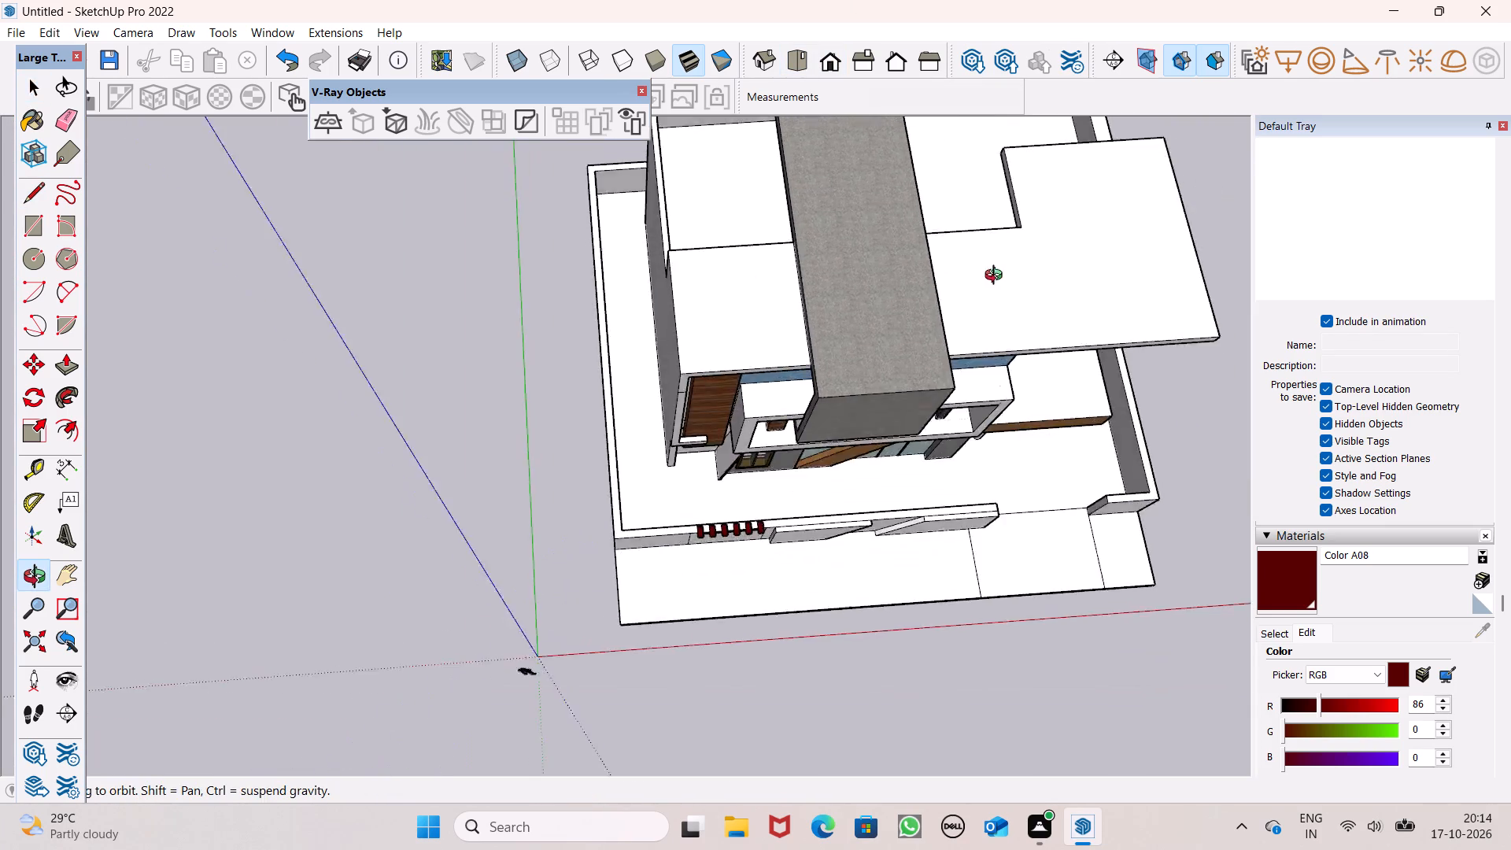
middle_click_drag(997, 277, 987, 94)
scroll(995, 163, "up", 1)
middle_click_drag(713, 615, 713, 529)
scroll(680, 641, "up", 2)
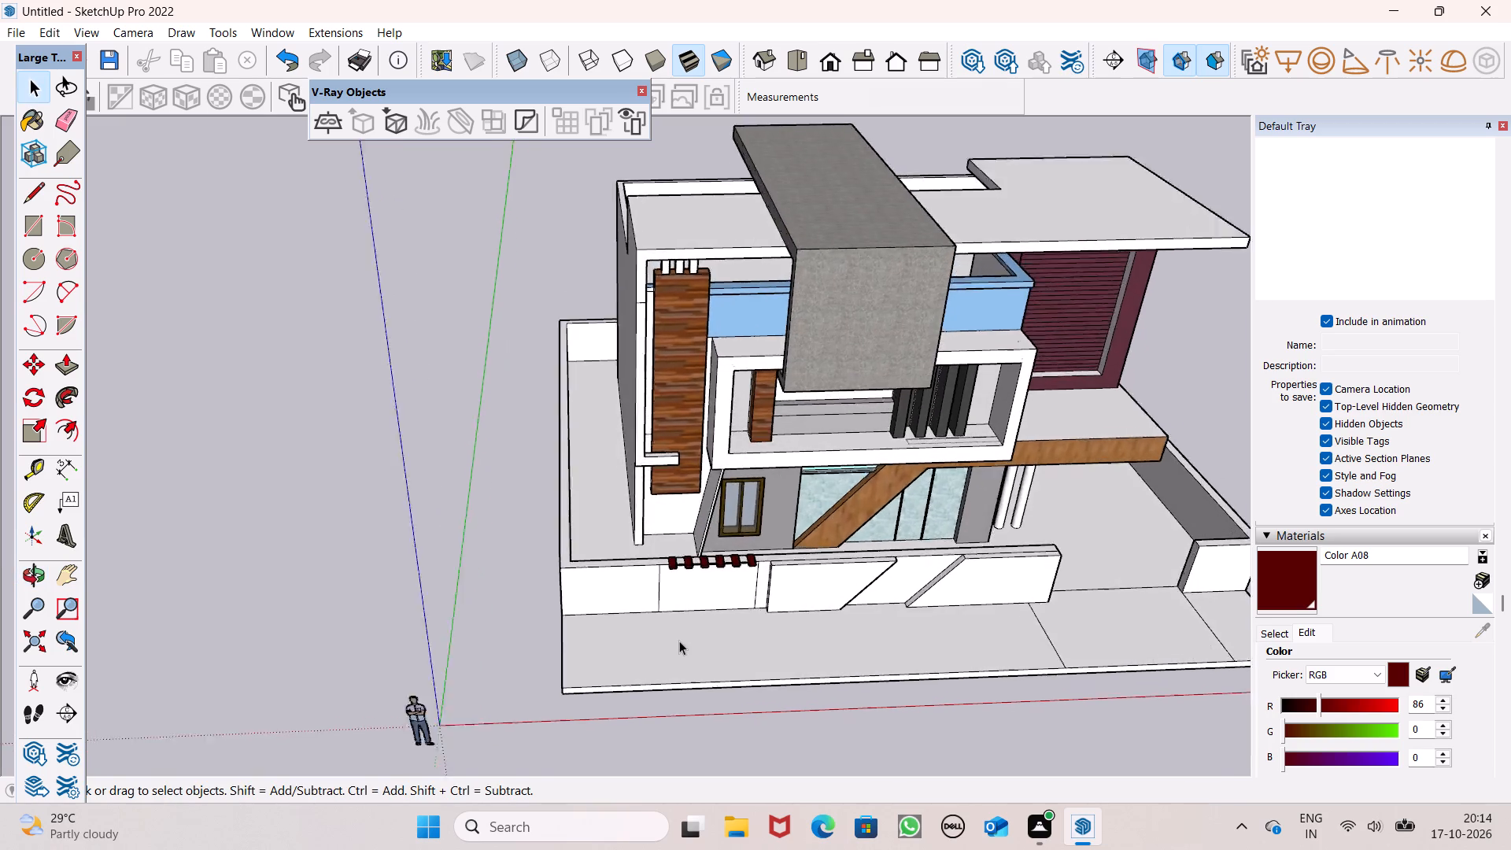
scroll(679, 641, "up", 6)
scroll(687, 578, "up", 6)
middle_click_drag(682, 539, 501, 745)
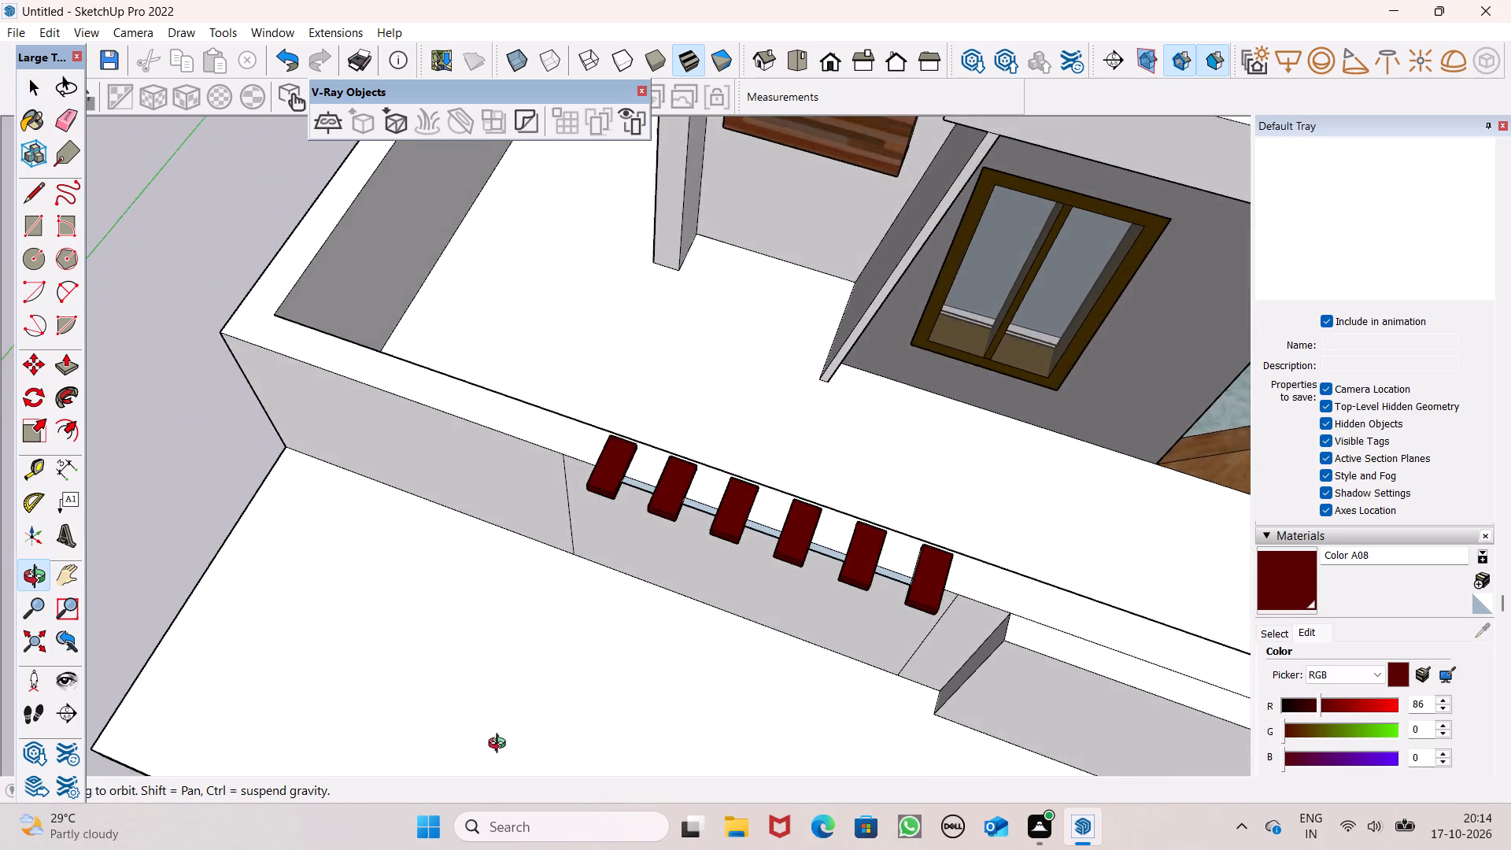
middle_click_drag(501, 745, 577, 278)
scroll(572, 279, "up", 1)
left_click(59, 362)
middle_click_drag(582, 426, 607, 373)
left_click_drag(645, 346, 650, 447)
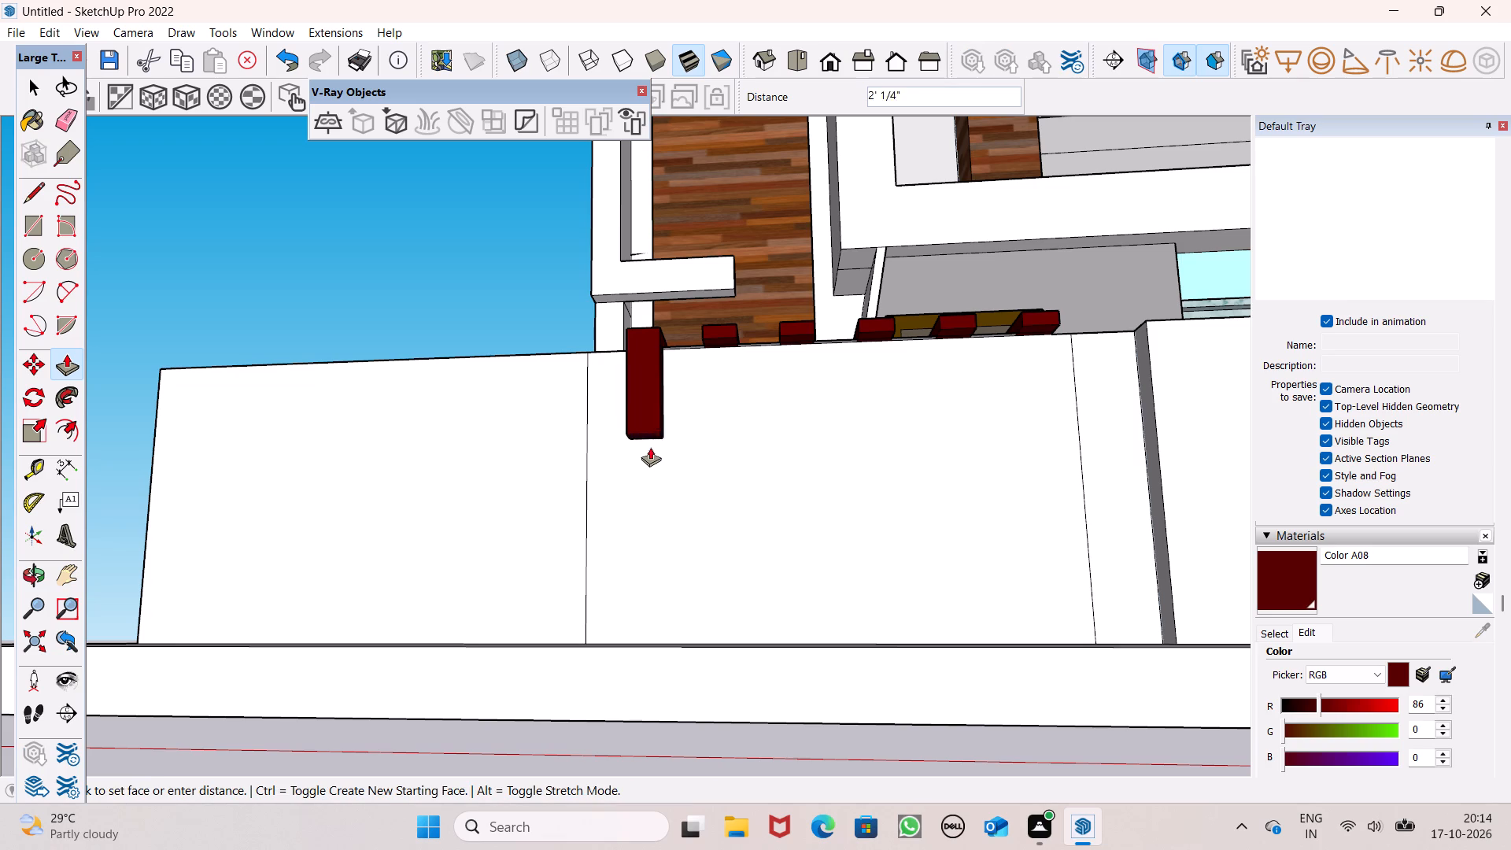
left_click_drag(650, 447, 644, 650)
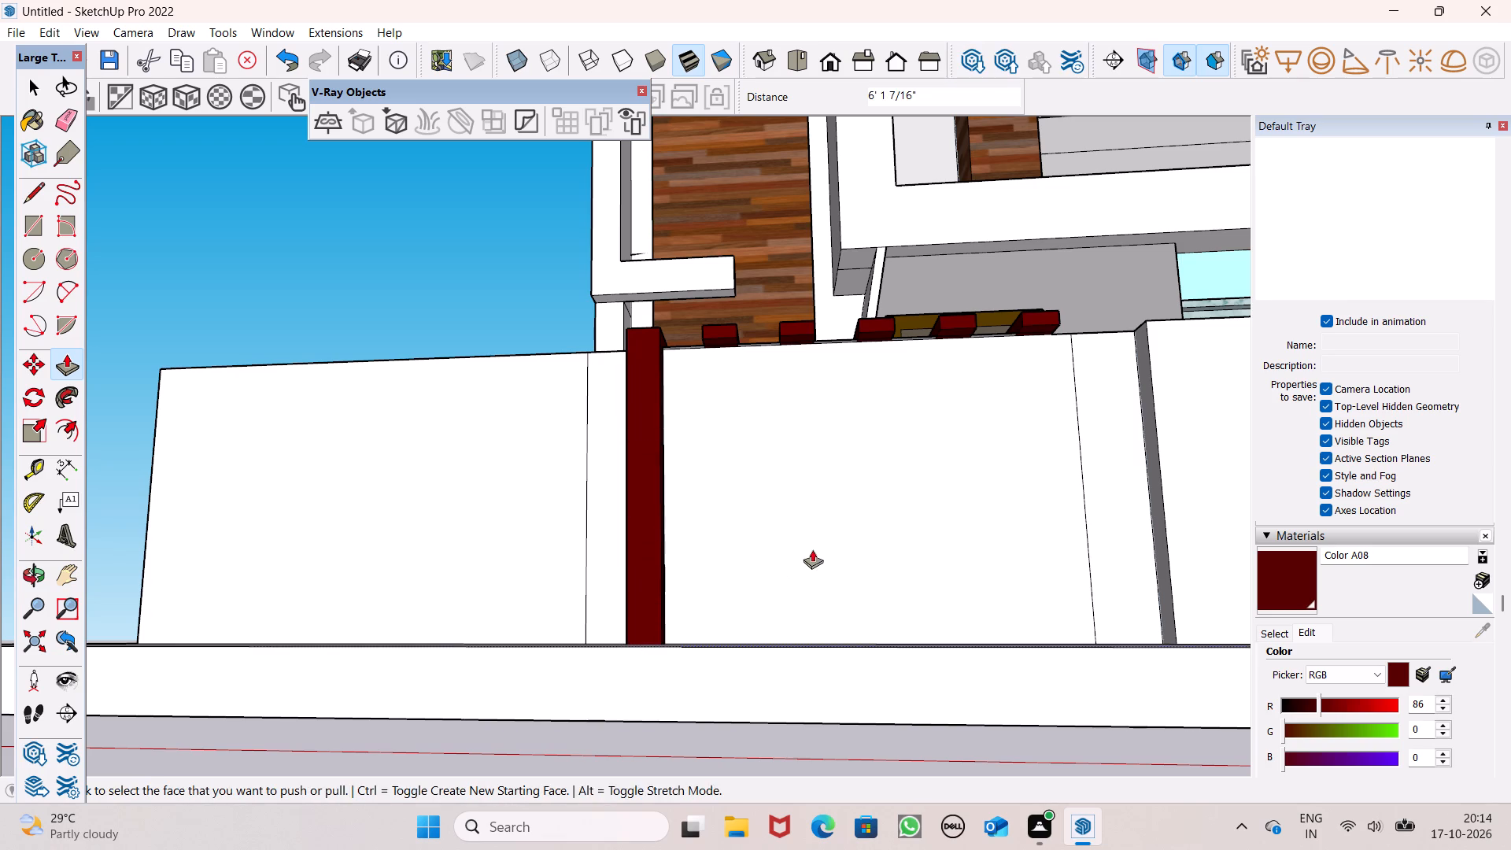
Push/pull the overhanging underside of the second dark red block down the wall face to match the first block.
middle_click_drag(812, 549, 848, 769)
middle_click_drag(712, 537, 705, 662)
scroll(705, 662, "up", 1)
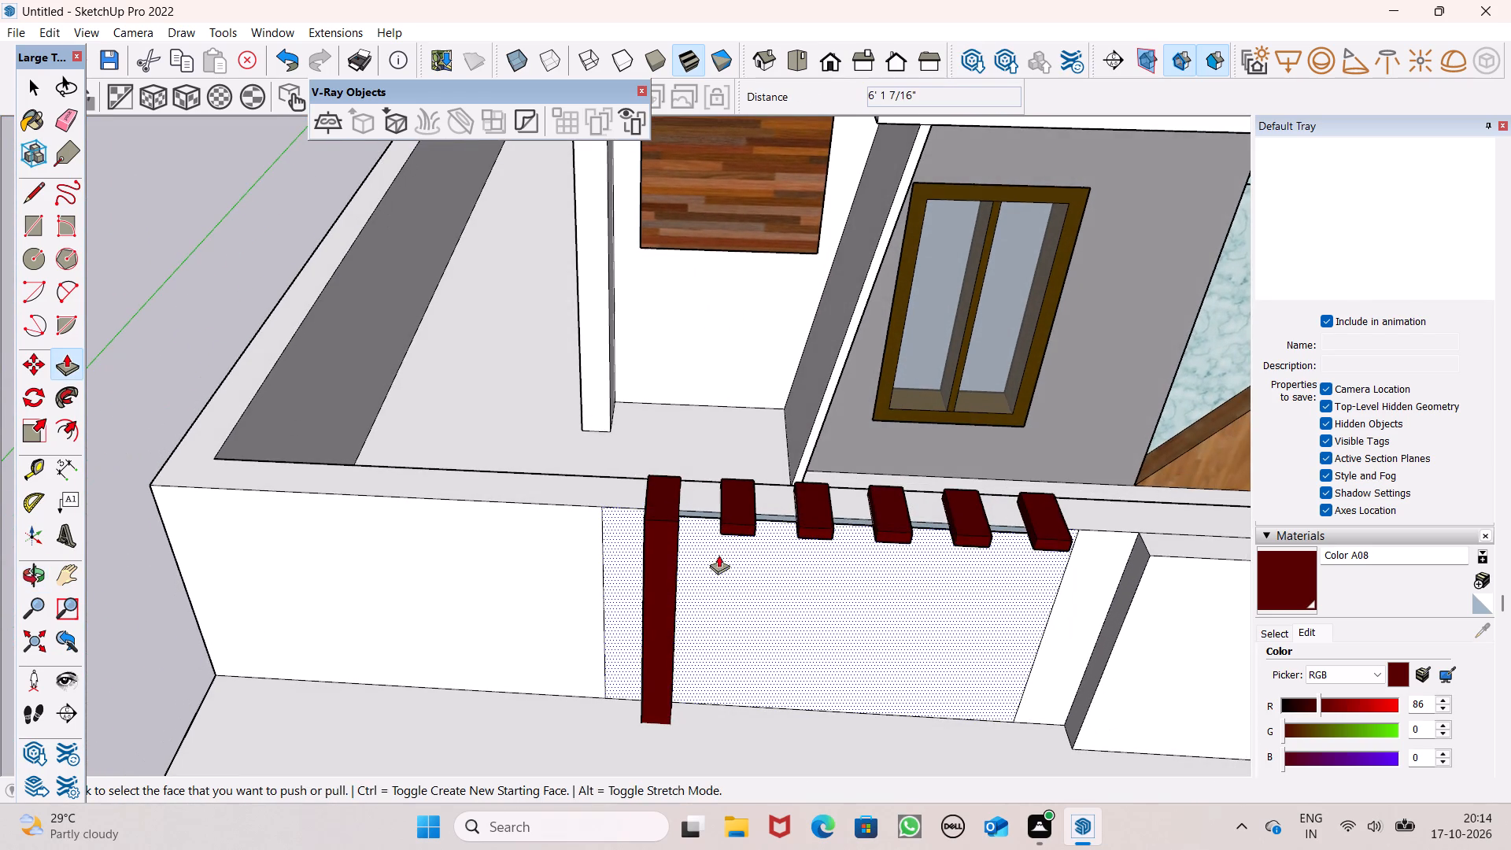
middle_click_drag(733, 552, 688, 179)
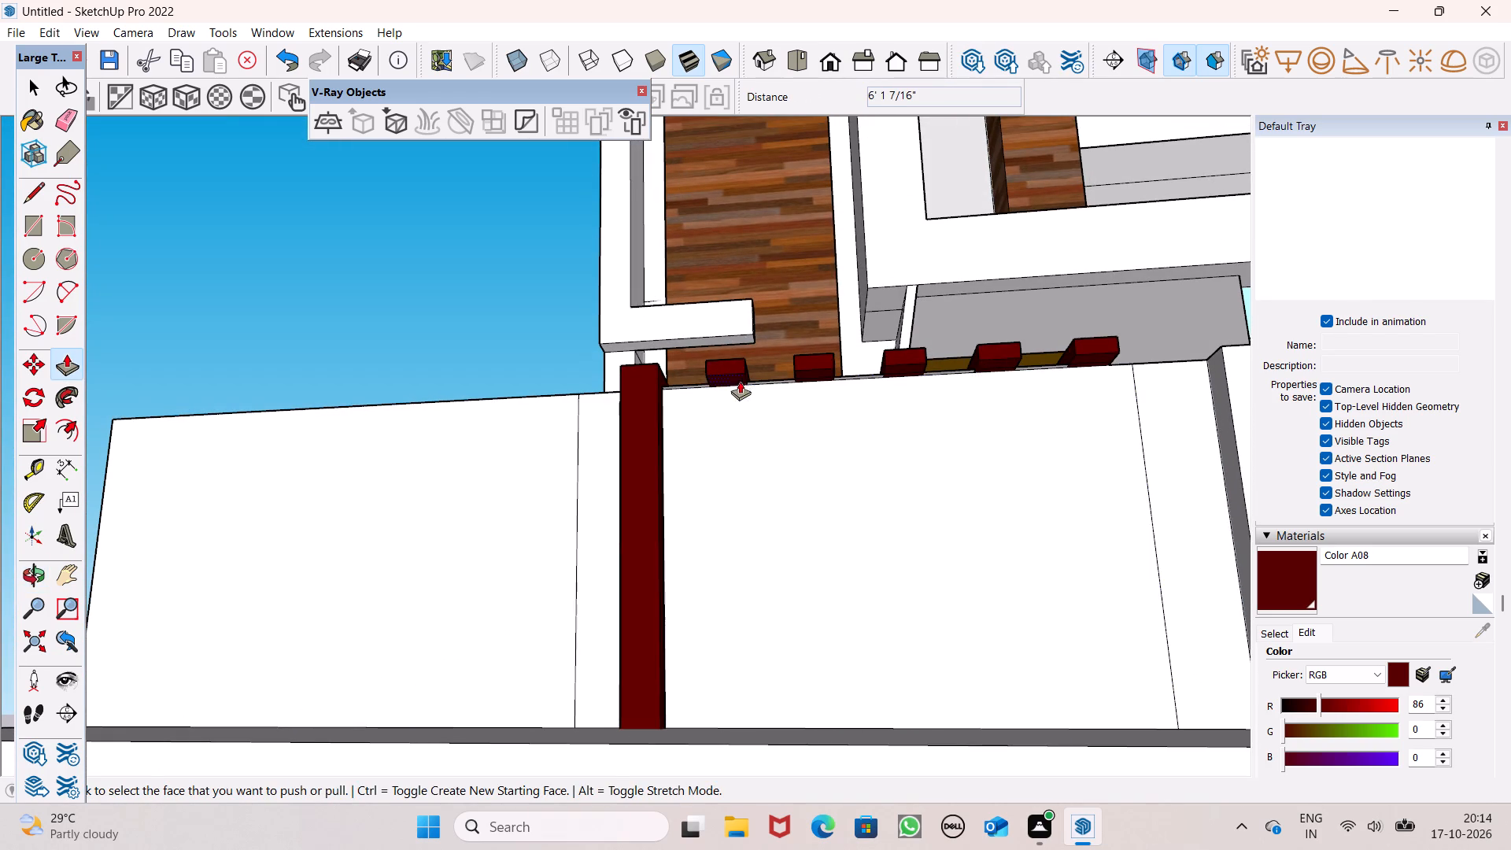
left_click_drag(739, 374, 751, 479)
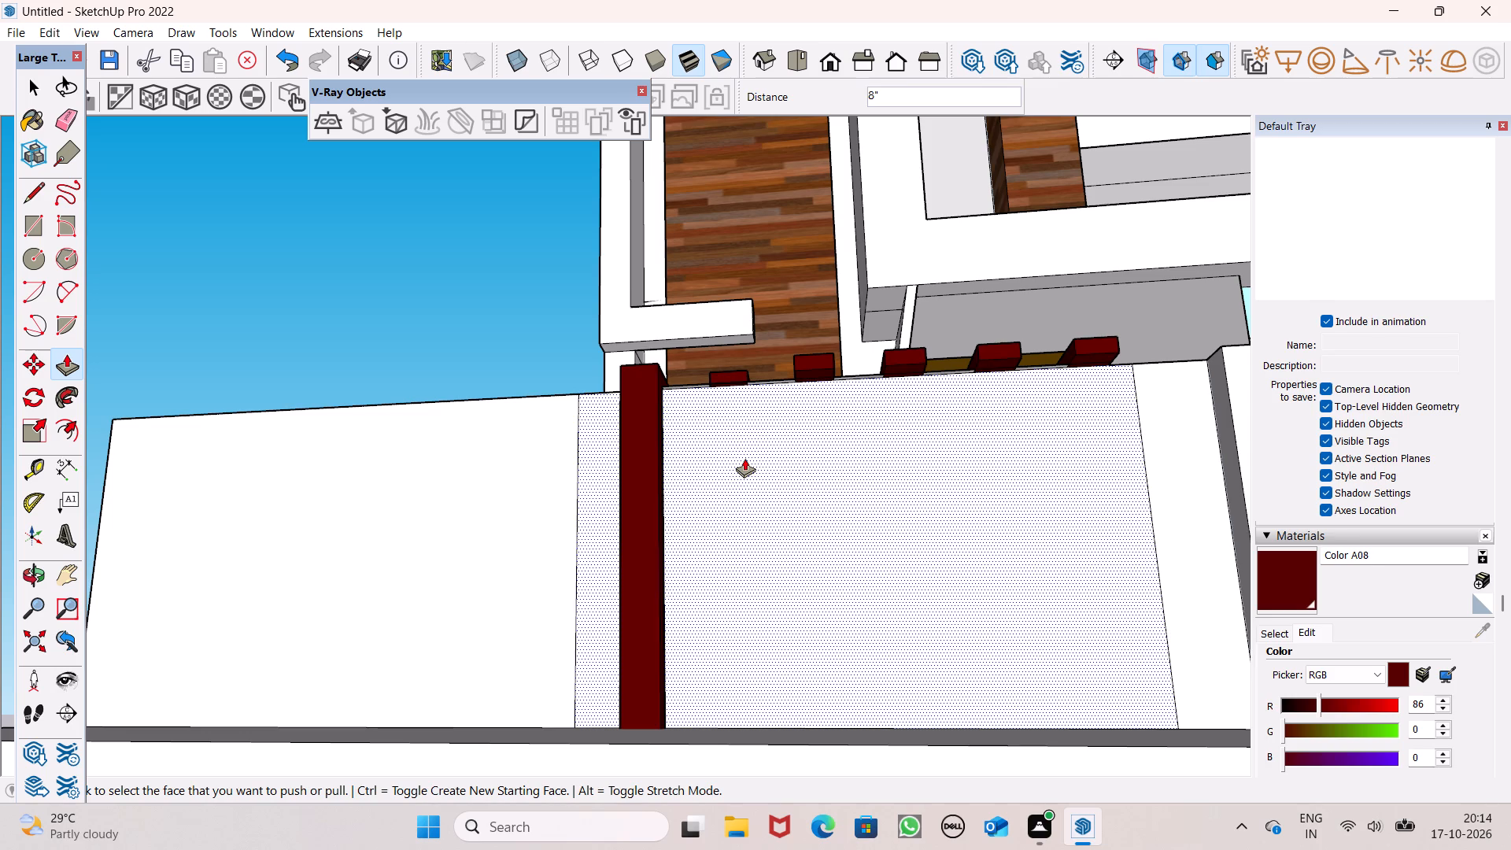
key("ctrl+z")
left_click_drag(730, 377, 791, 718)
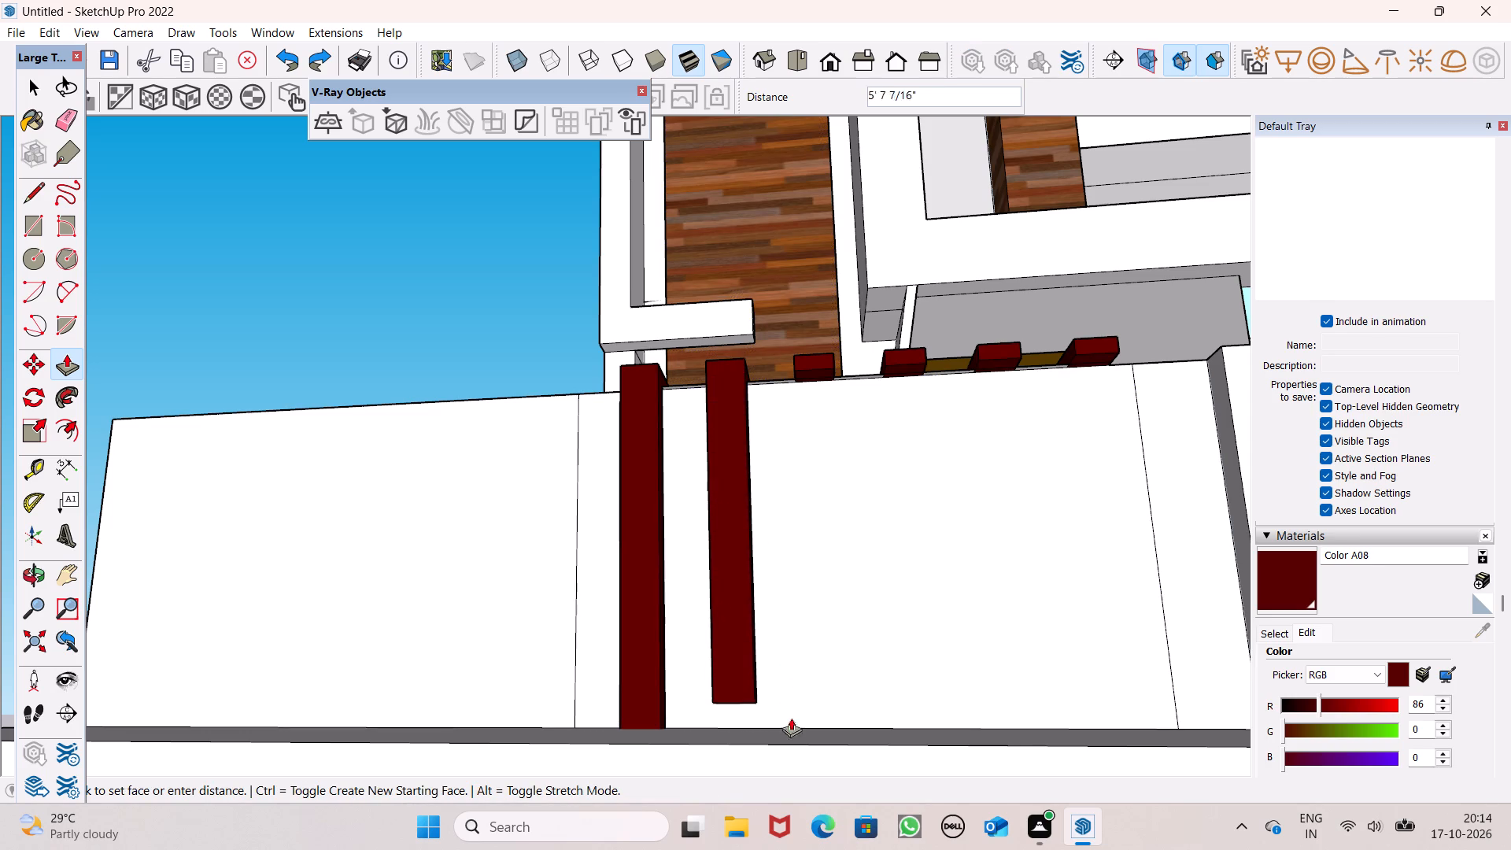
left_click_drag(791, 718, 783, 728)
middle_click_drag(738, 558, 807, 763)
key("space")
Erase the leftover edges along the wall top between the first and second blocks and between the second and third blocks.
scroll(700, 473, "down", 5)
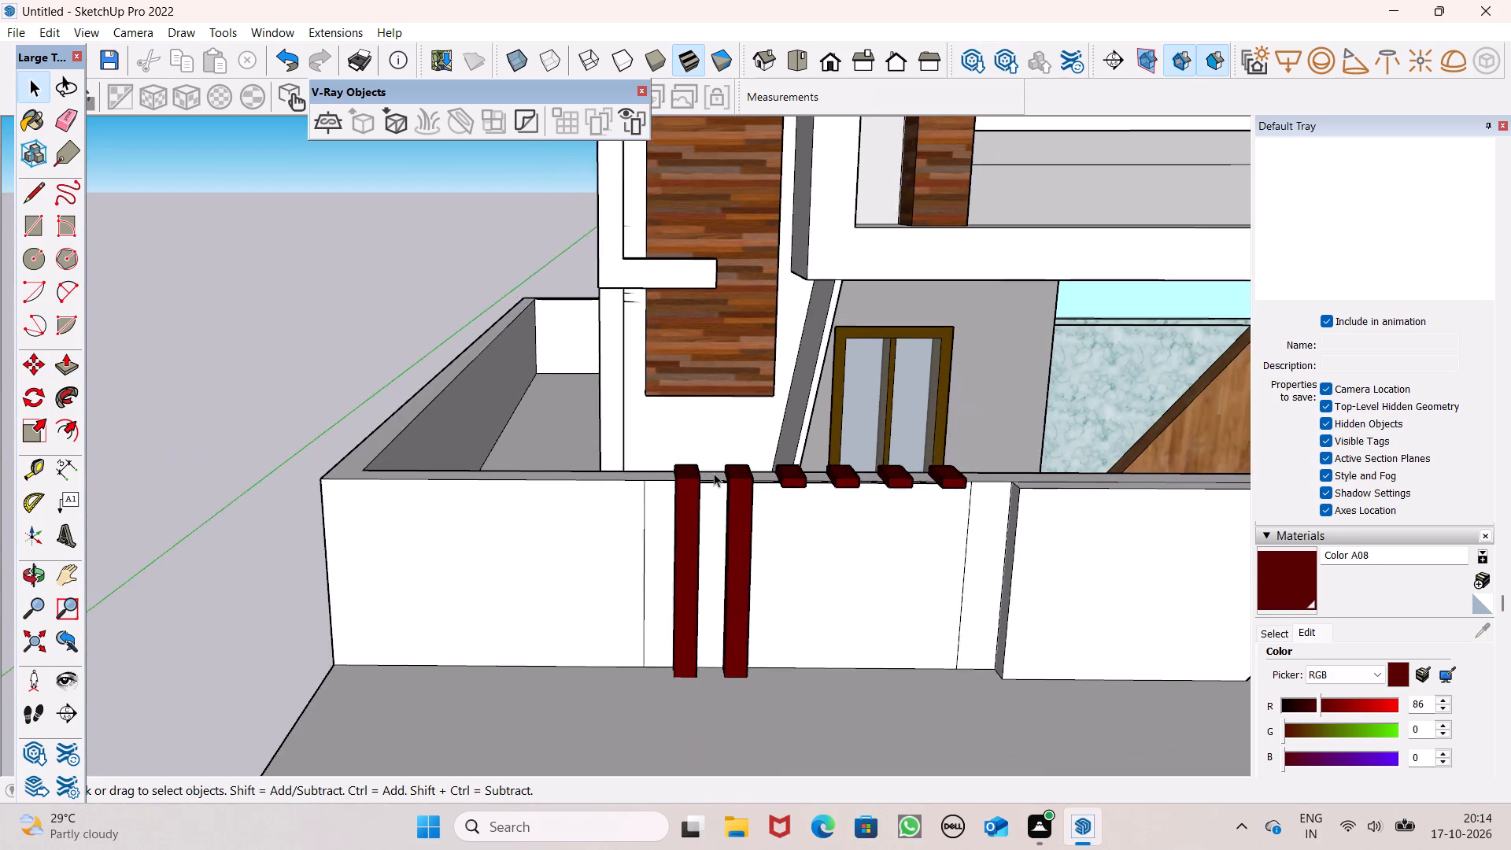
middle_click_drag(714, 473, 749, 627)
scroll(824, 551, "up", 9)
middle_click_drag(818, 541, 844, 606)
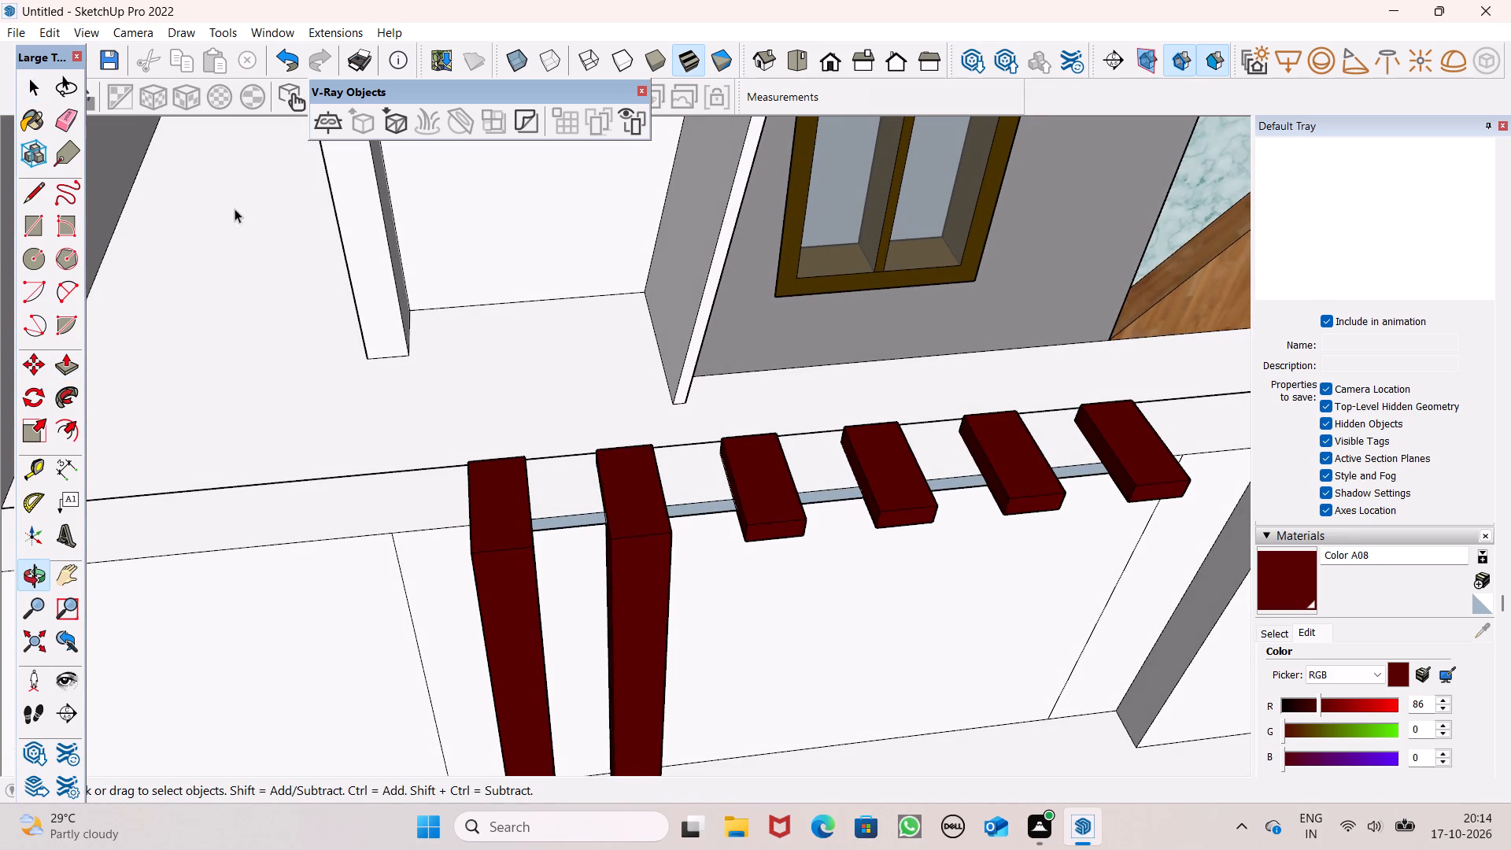
left_click(72, 122)
scroll(395, 431, "up", 4)
scroll(581, 442, "down", 5)
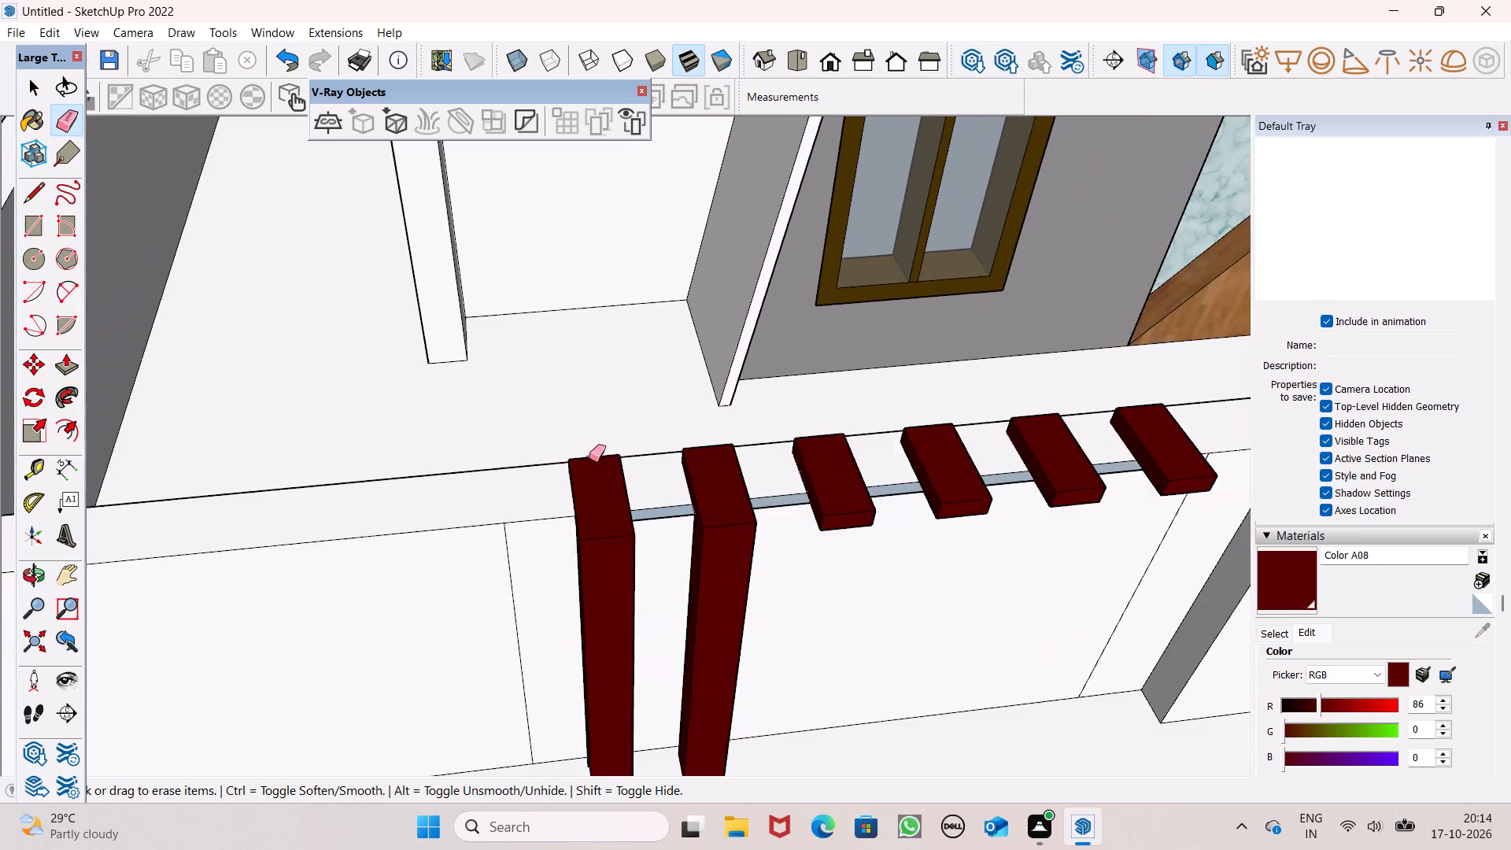
scroll(641, 547, "up", 5)
left_click_drag(667, 493, 671, 502)
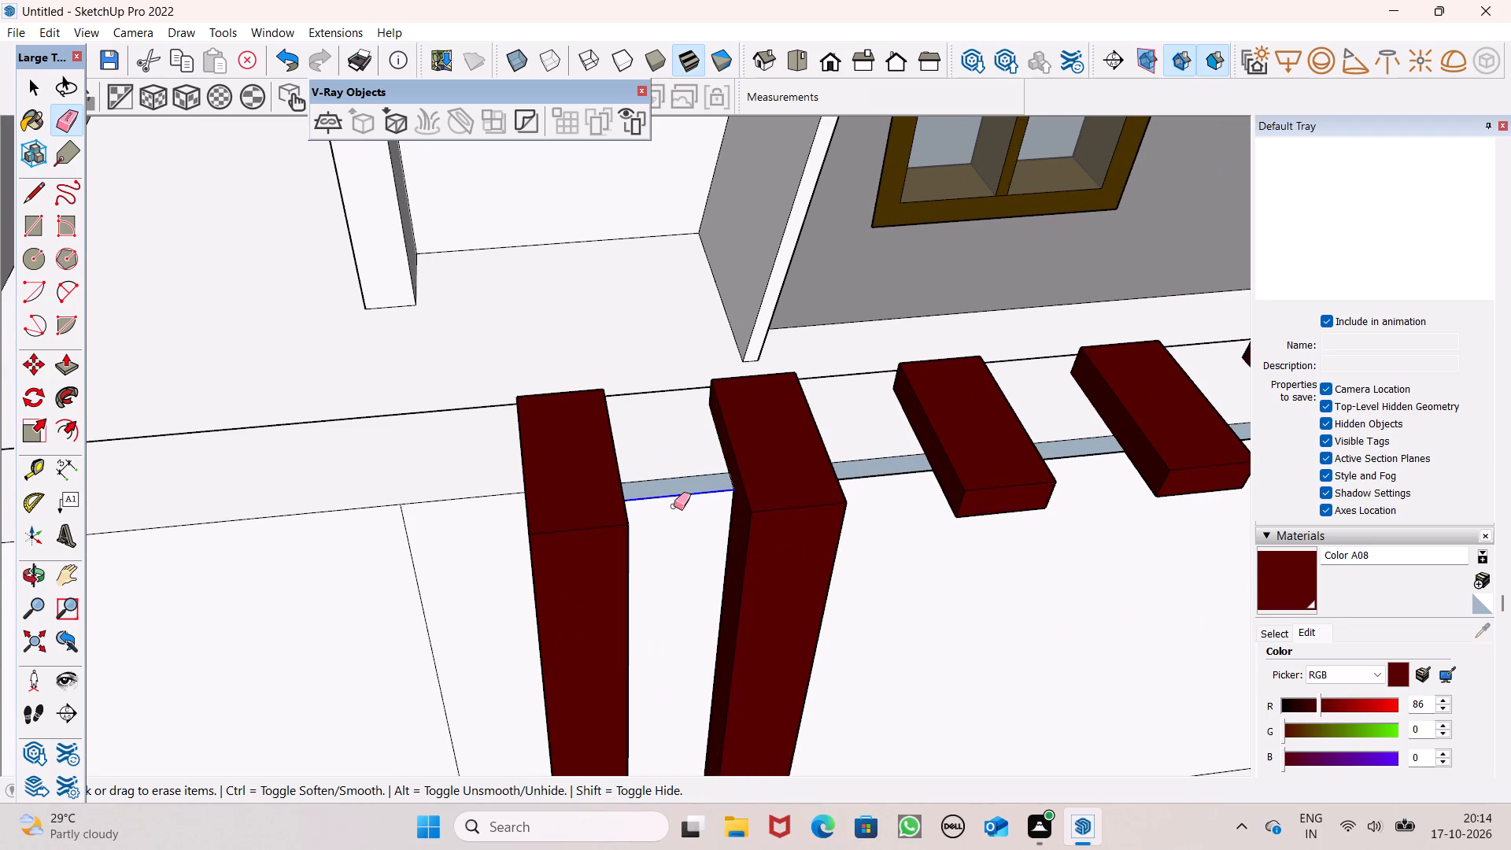
left_click_drag(873, 475, 874, 482)
Push/pull the overhanging underside of the third dark red block down the wall face about 5' 9 7/16".
middle_click_drag(937, 525, 704, 160)
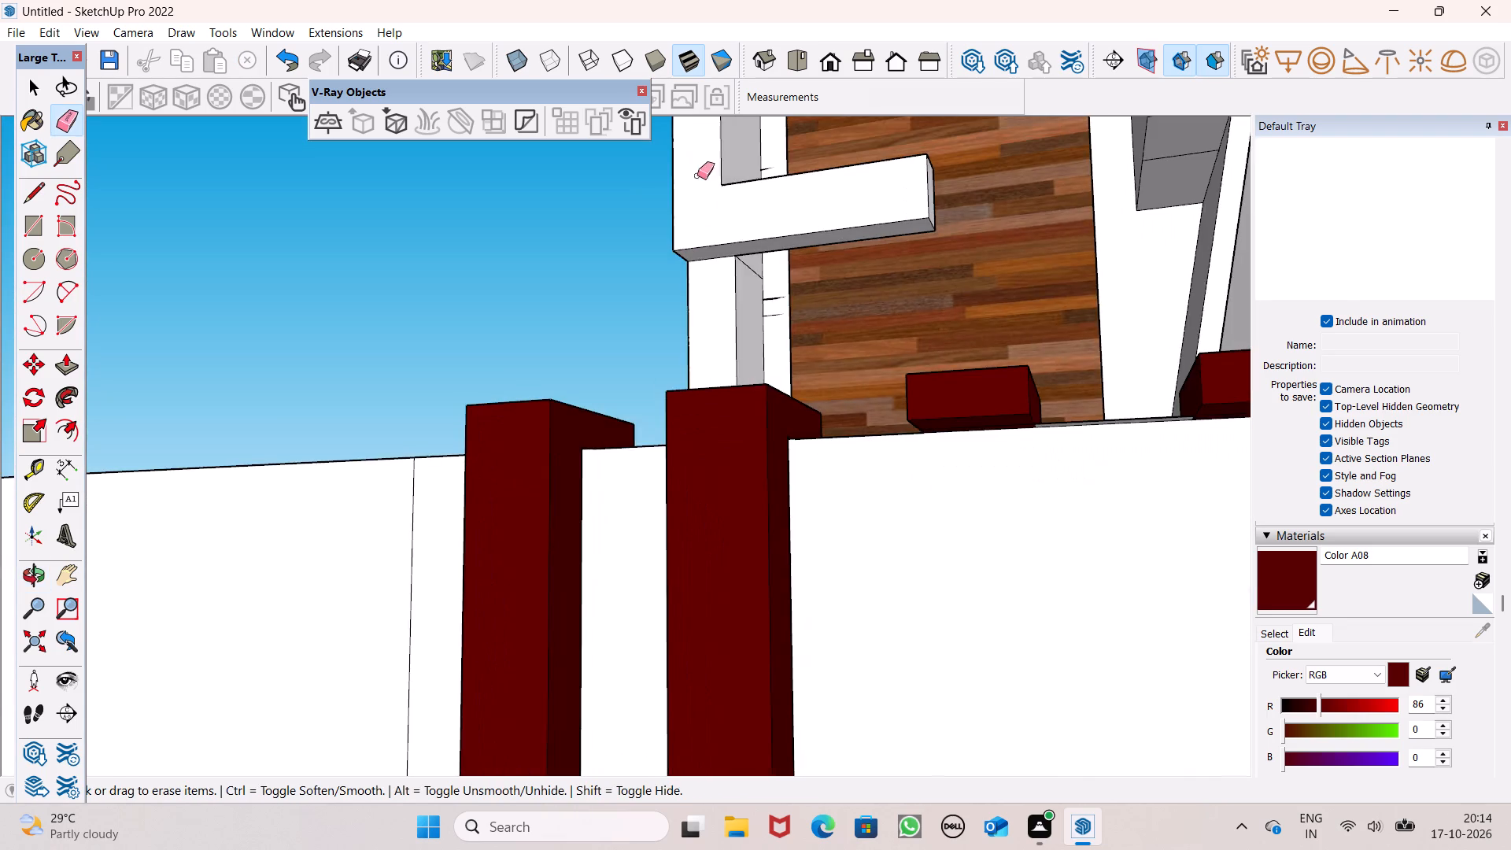
scroll(695, 280, "down", 4)
left_click_drag(59, 367, 66, 367)
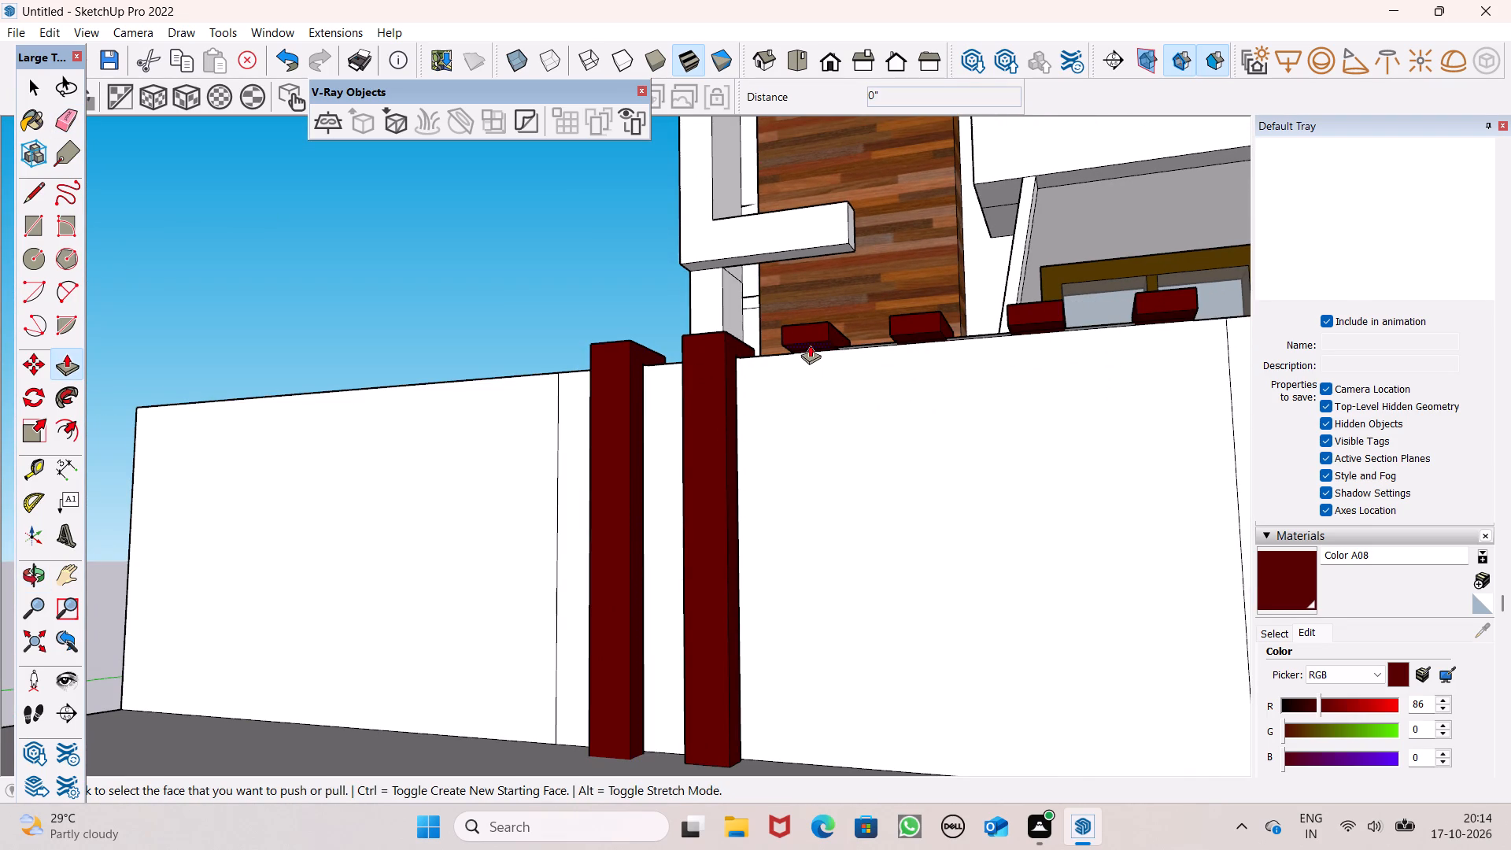
left_click_drag(810, 345, 810, 766)
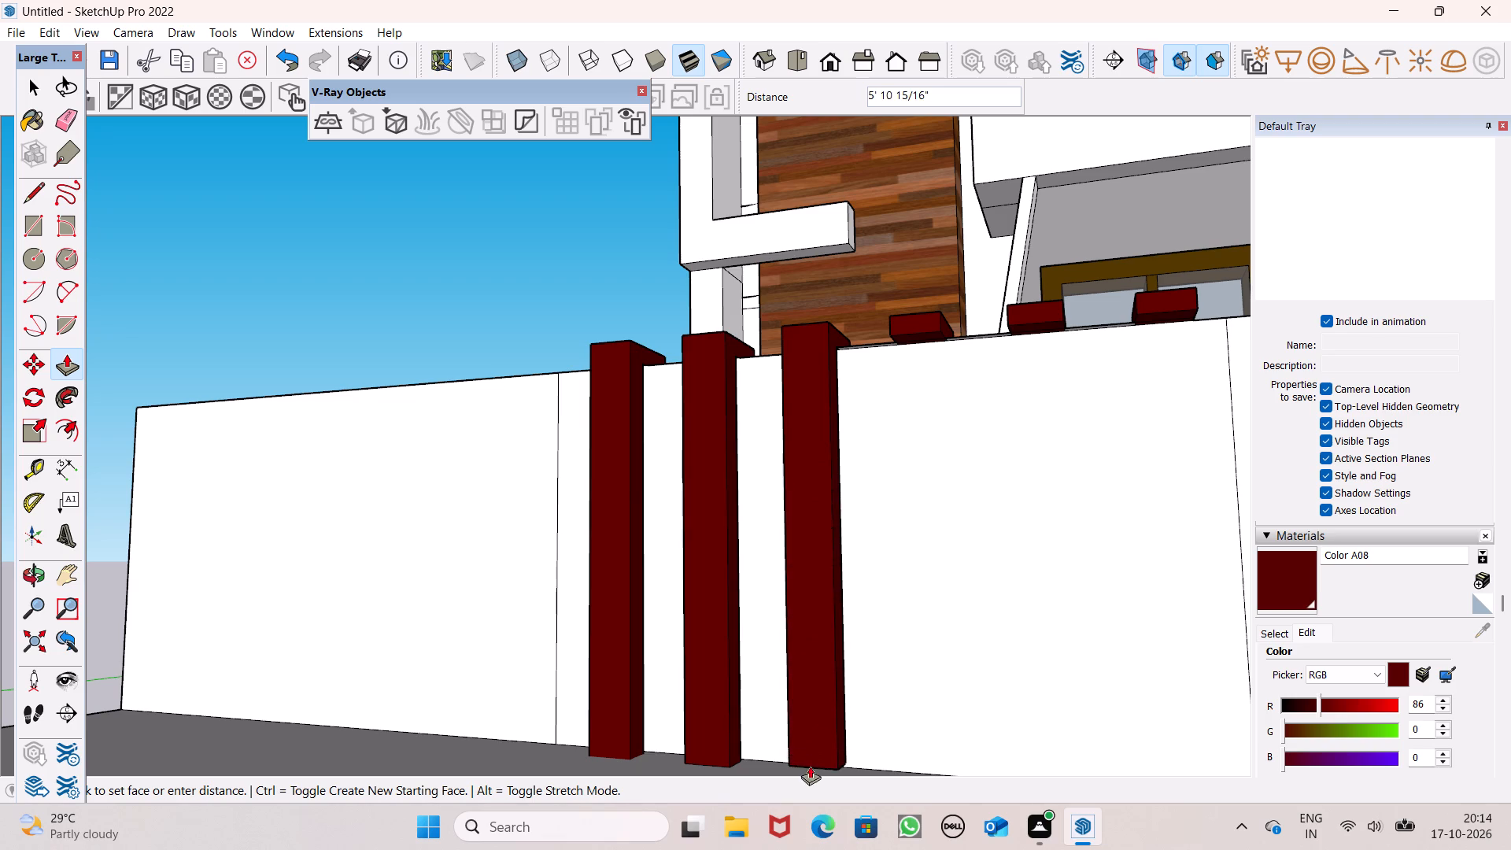
left_click_drag(810, 766, 802, 756)
Push/pull the bottom face of the third dark red fin a further 2 3/4" or so down to the ground.
scroll(702, 412, "down", 4)
scroll(794, 649, "up", 5)
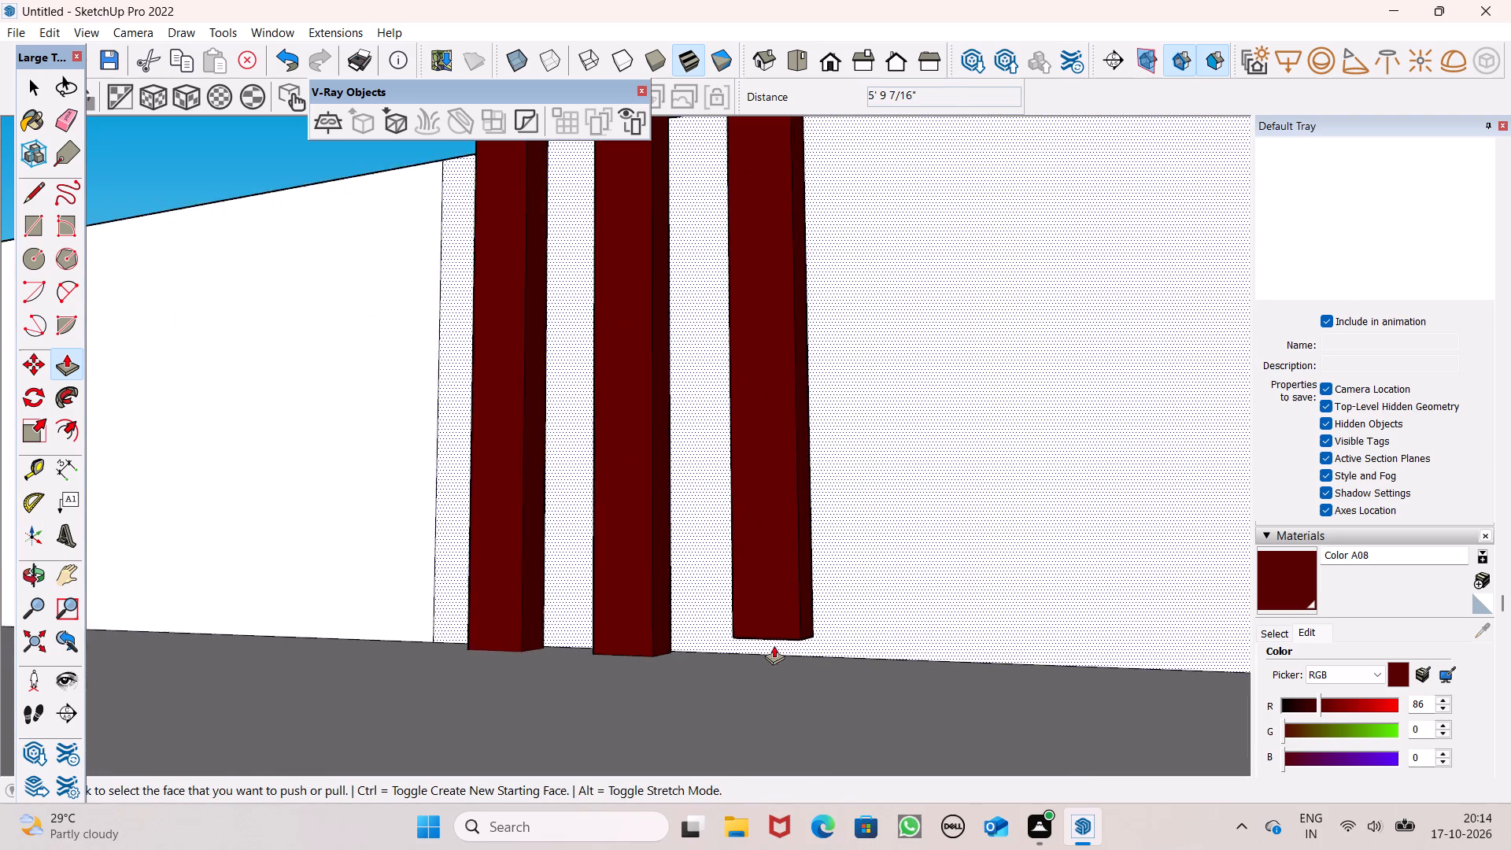
scroll(774, 645, "up", 3)
middle_click_drag(773, 646, 759, 668)
scroll(768, 697, "up", 3)
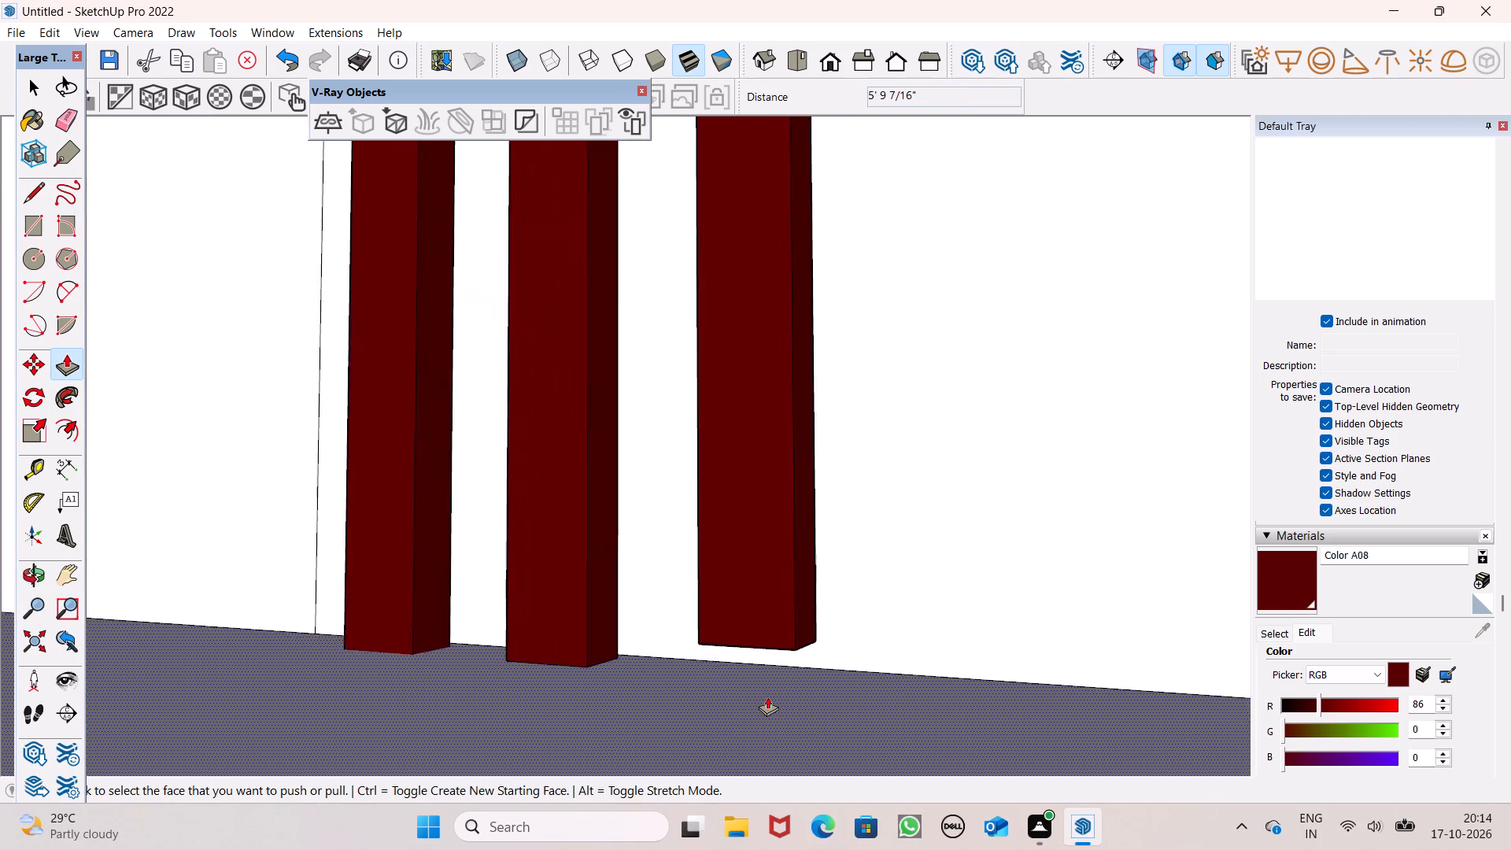
scroll(767, 697, "up", 5)
middle_click_drag(777, 695, 769, 655)
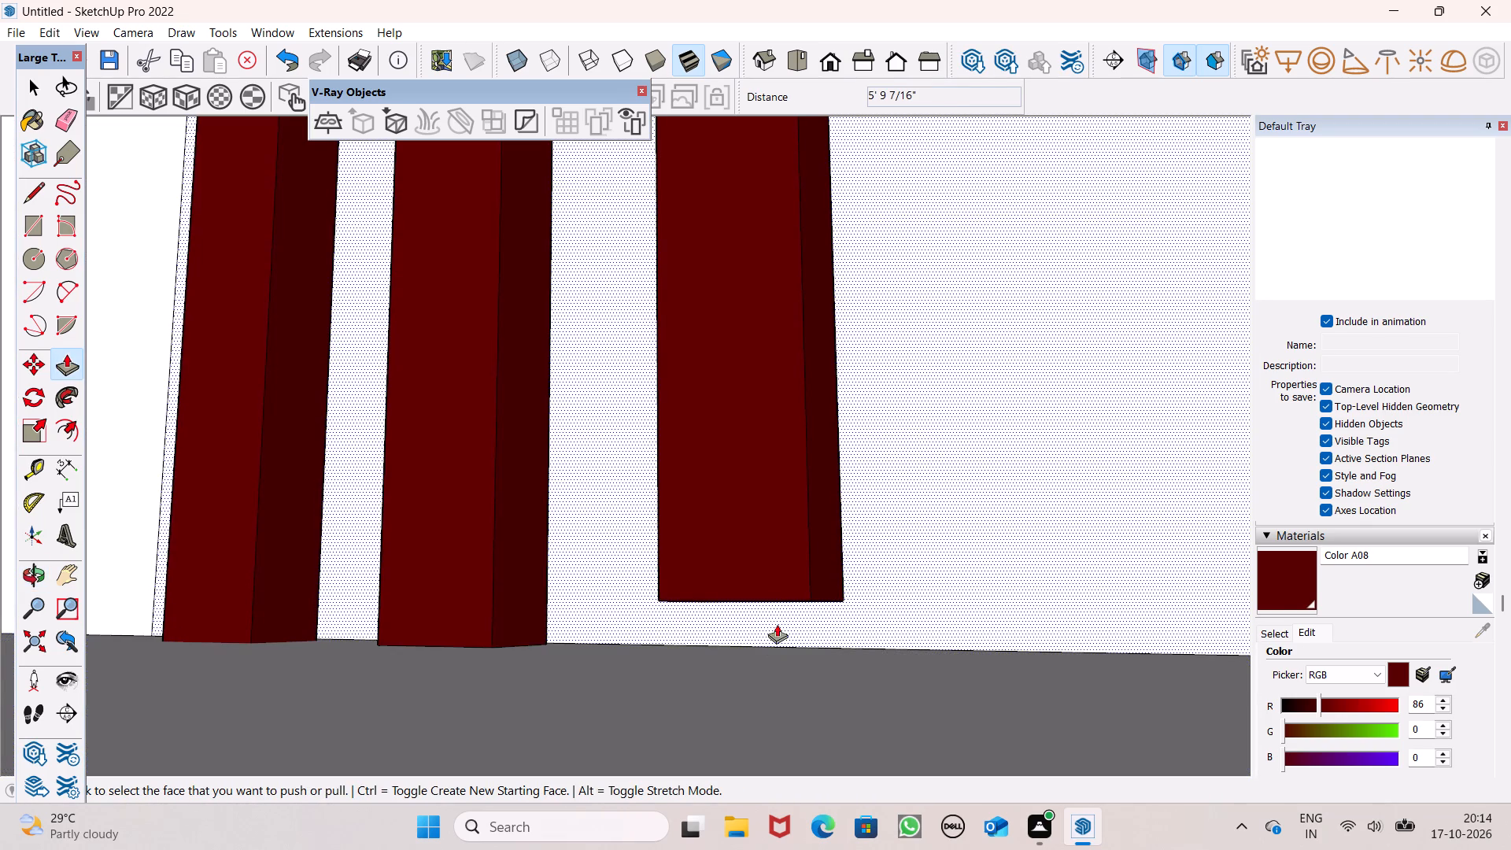
scroll(791, 608, "up", 1)
middle_click_drag(792, 608, 758, 560)
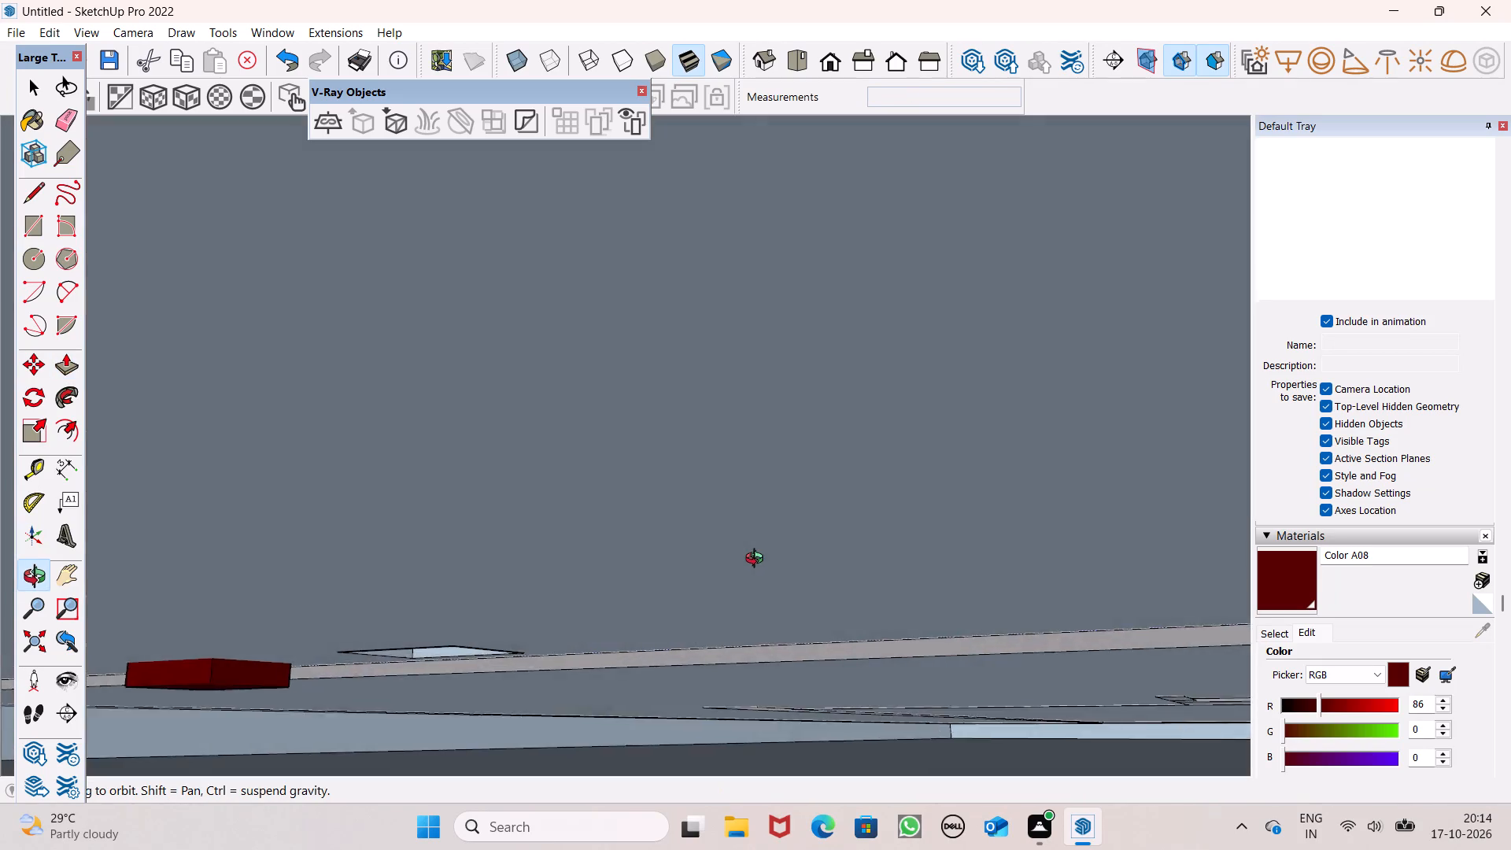
middle_click_drag(758, 560, 676, 640)
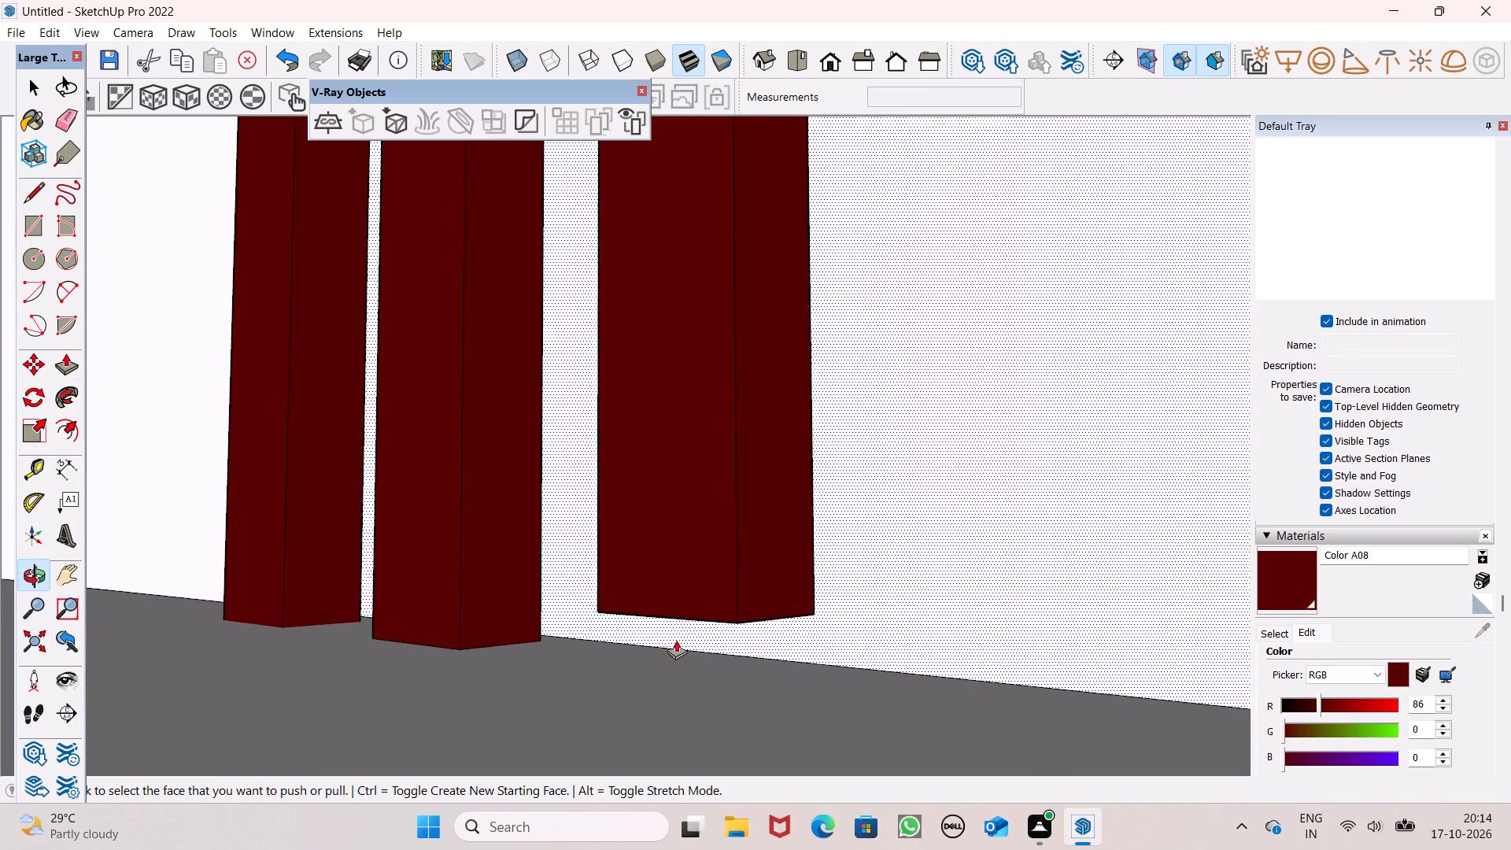
scroll(750, 650, "up", 8)
middle_click_drag(755, 622, 750, 583)
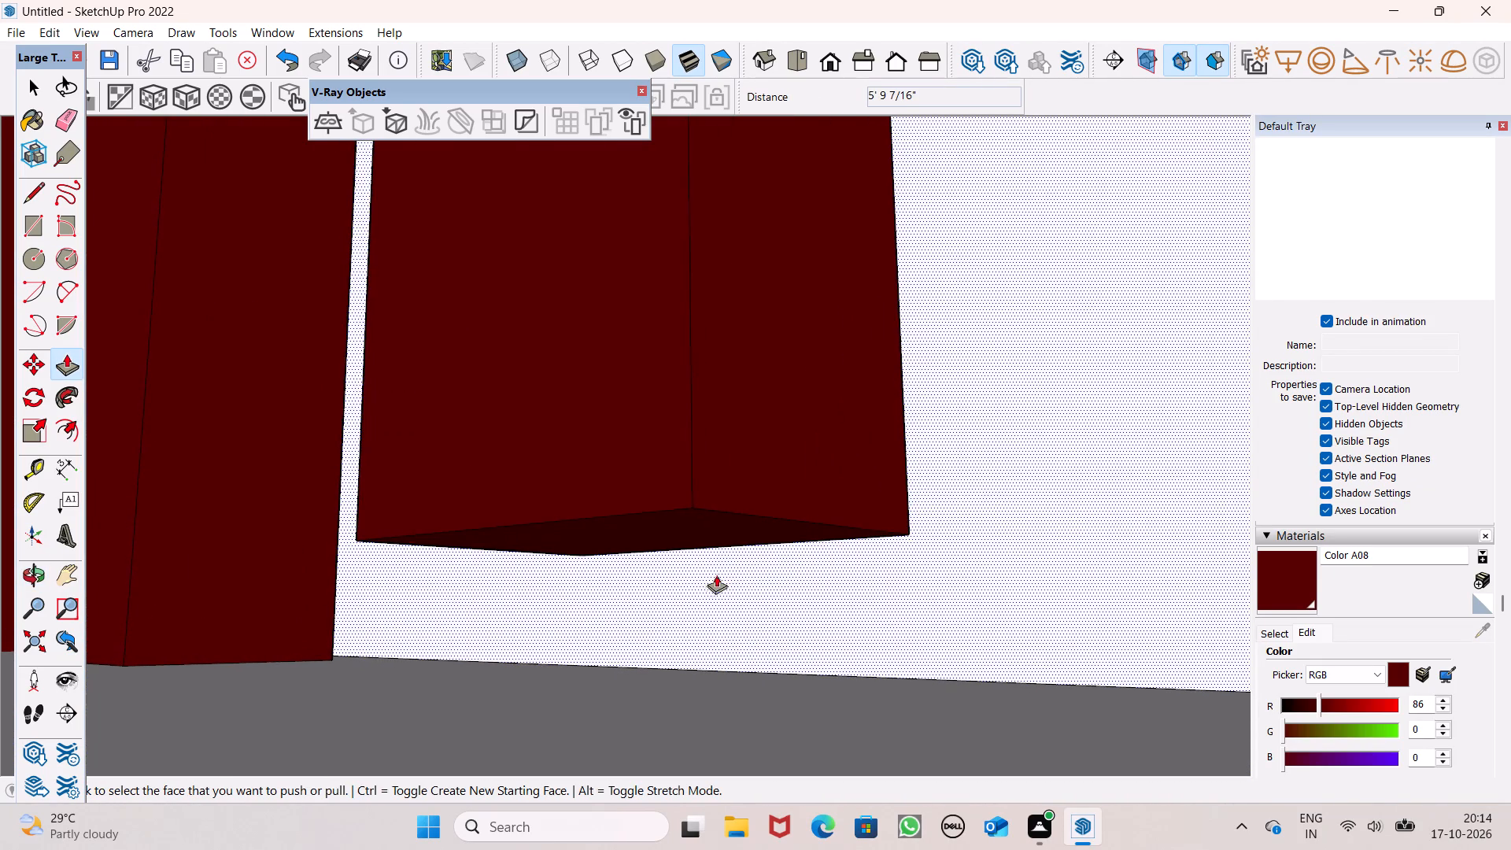
left_click_drag(693, 532, 701, 700)
Examine the lengthened dark red fins on the boundary wall from the front of the house.
scroll(666, 541, "down", 7)
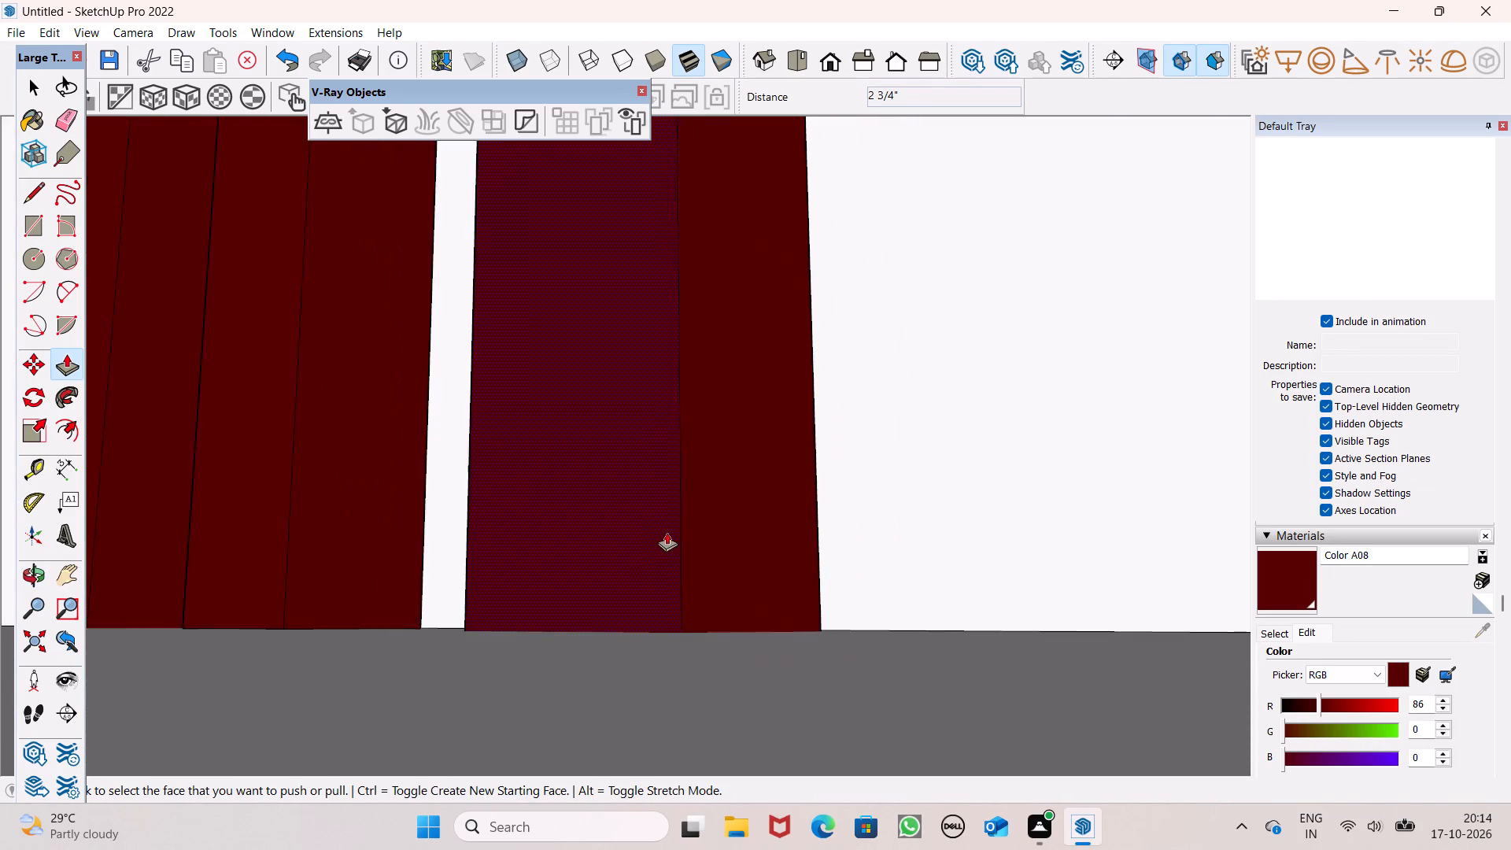
scroll(721, 523, "down", 14)
scroll(804, 507, "down", 5)
middle_click_drag(825, 541, 1014, 737)
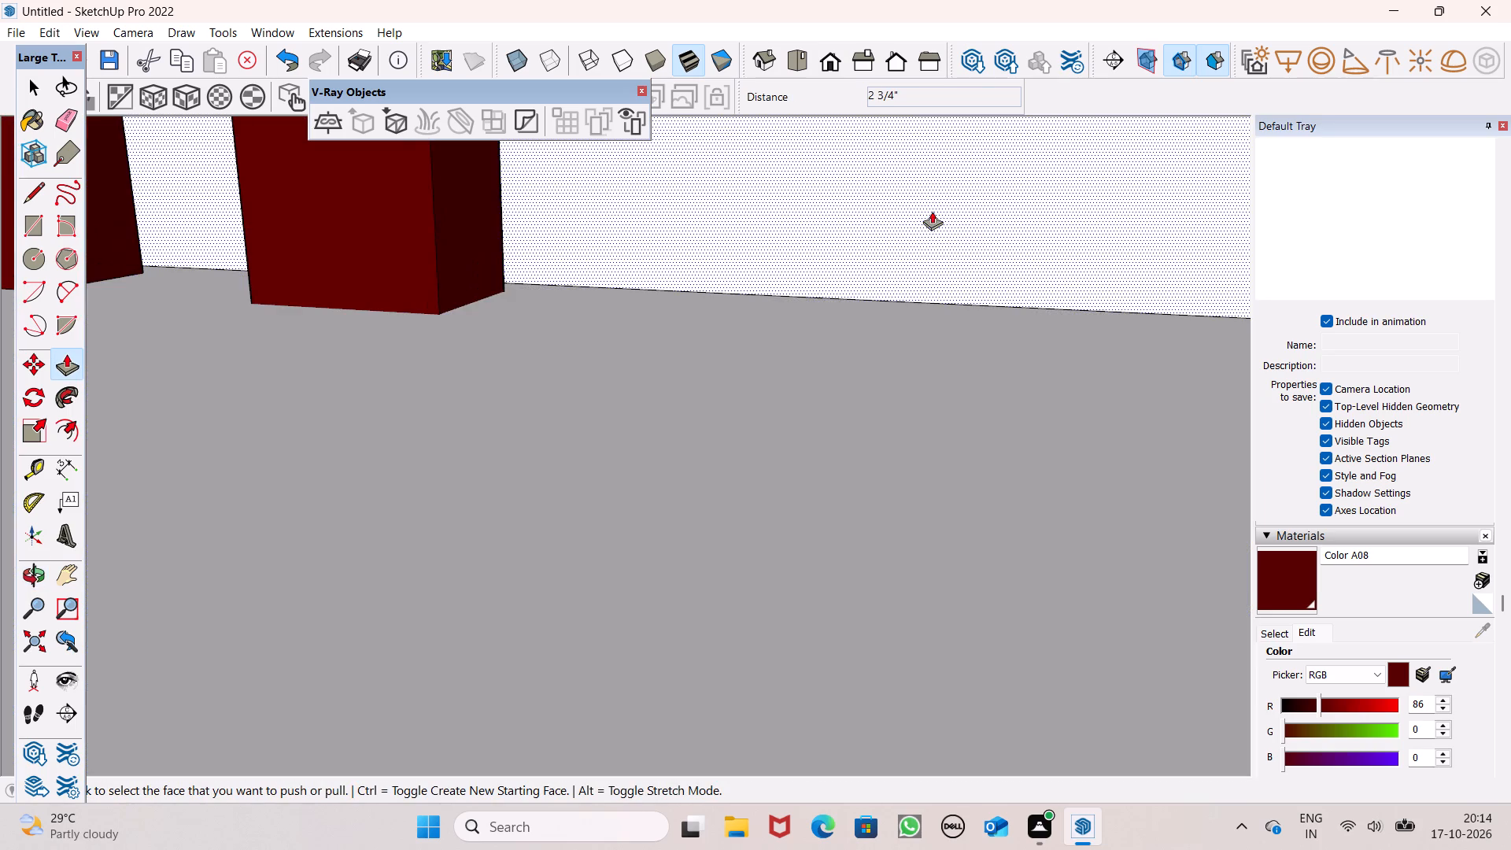
left_click(829, 59)
scroll(881, 257, "down", 6)
scroll(878, 365, "down", 4)
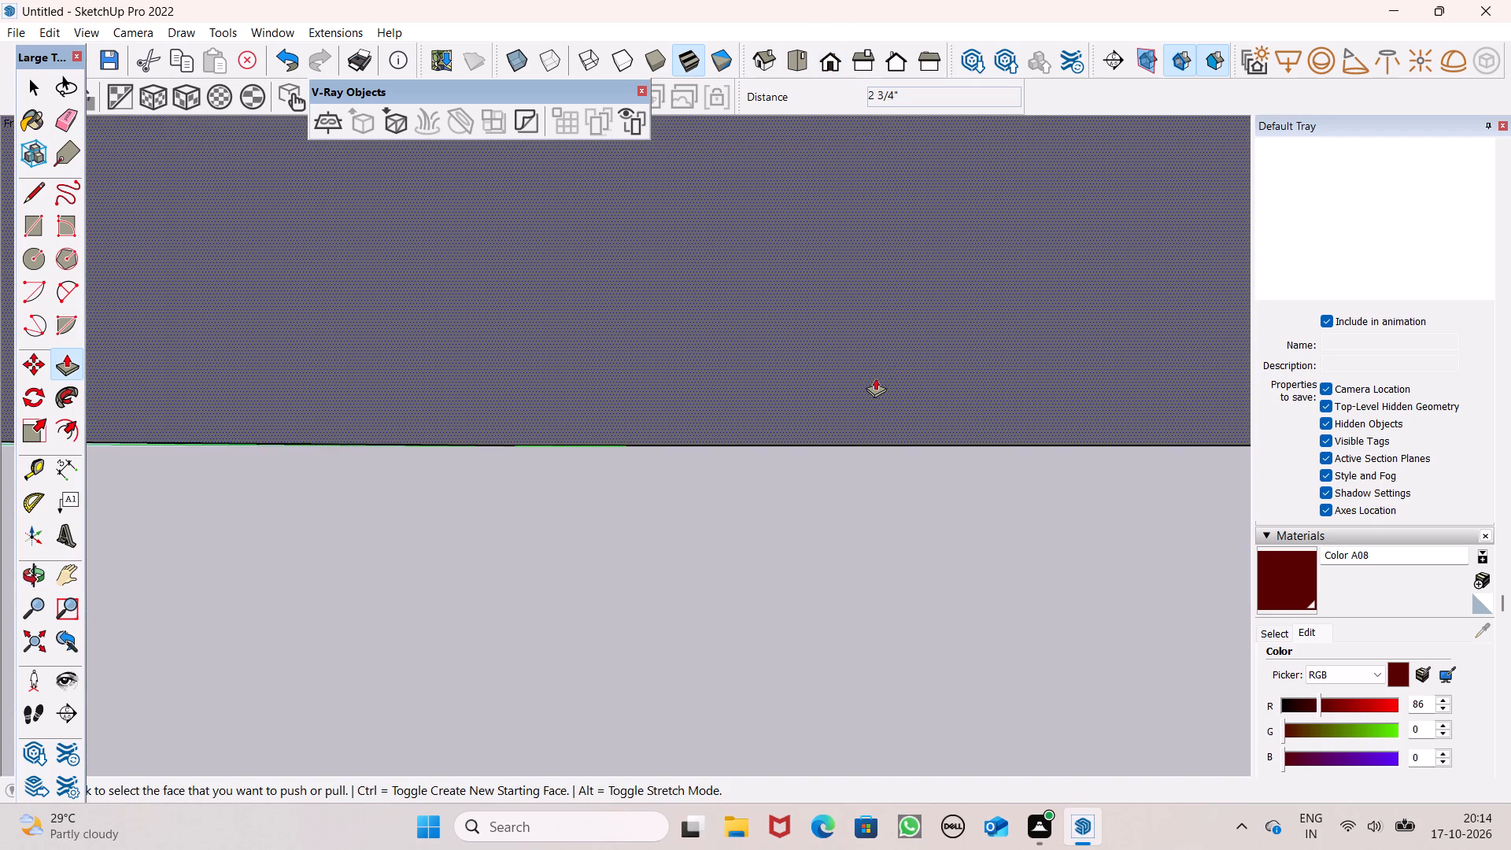
scroll(875, 378, "down", 20)
scroll(875, 378, "down", 20)
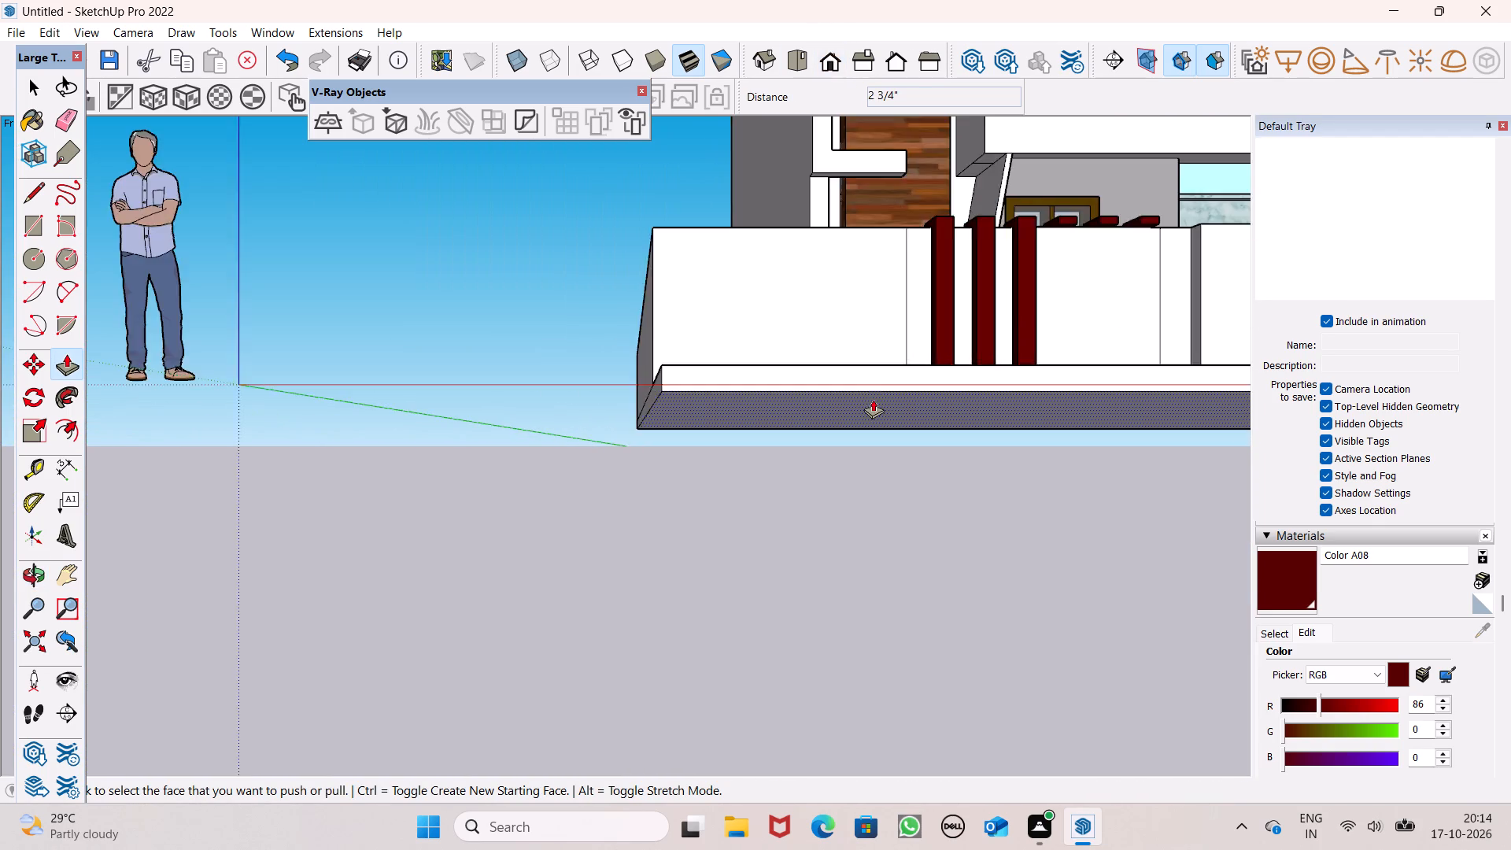
scroll(873, 399, "down", 6)
middle_click_drag(965, 392, 874, 427)
scroll(874, 427, "up", 1)
scroll(808, 340, "down", 5)
scroll(1160, 283, "up", 4)
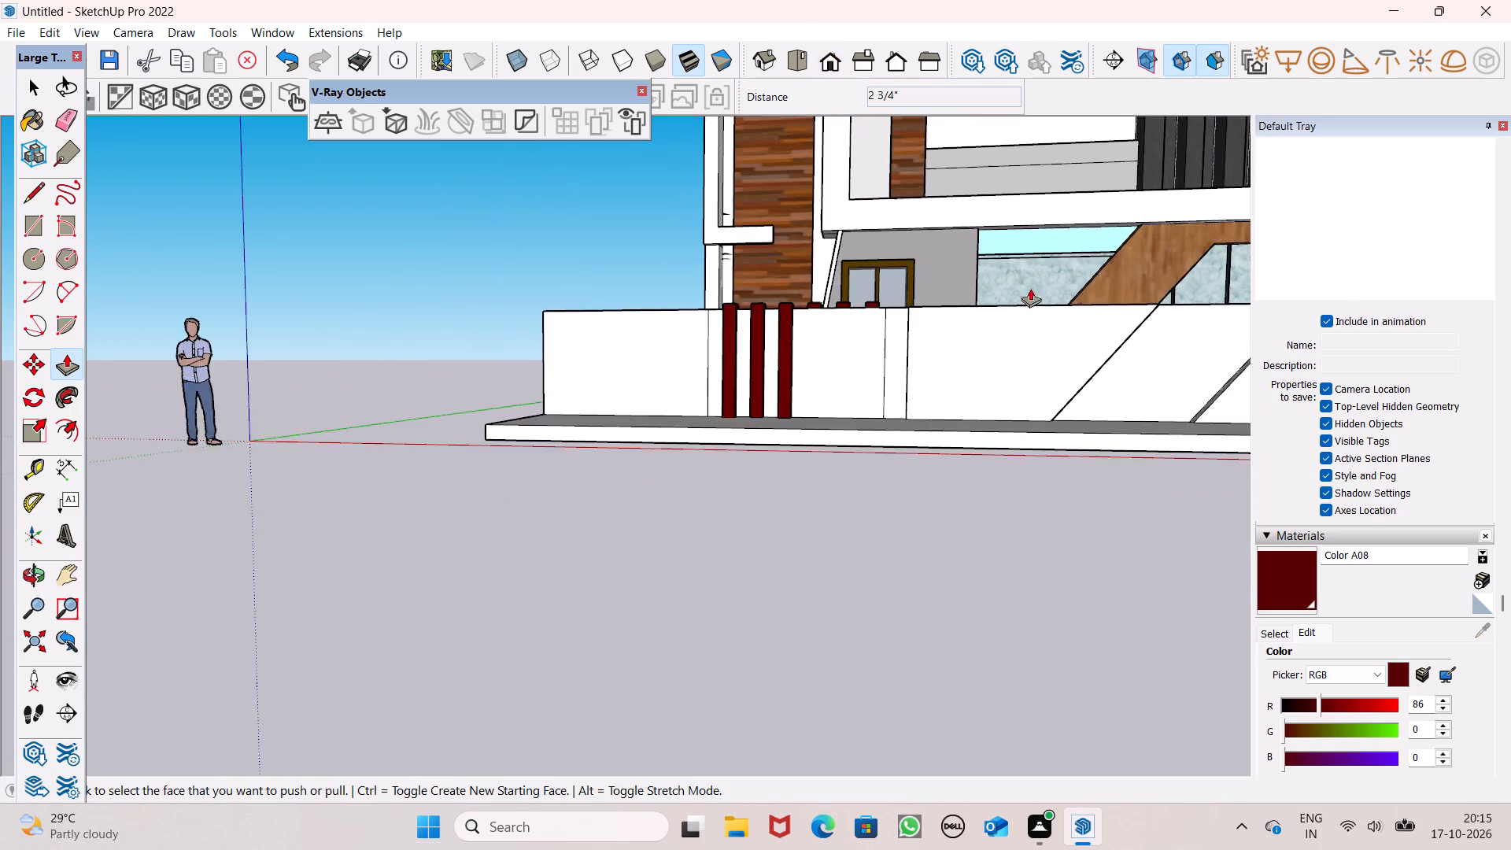
Push/pull the overhanging underside of the fourth dark red block 6' down the wall face to the ground.
scroll(1030, 288, "up", 9)
middle_click_drag(792, 360, 840, 232)
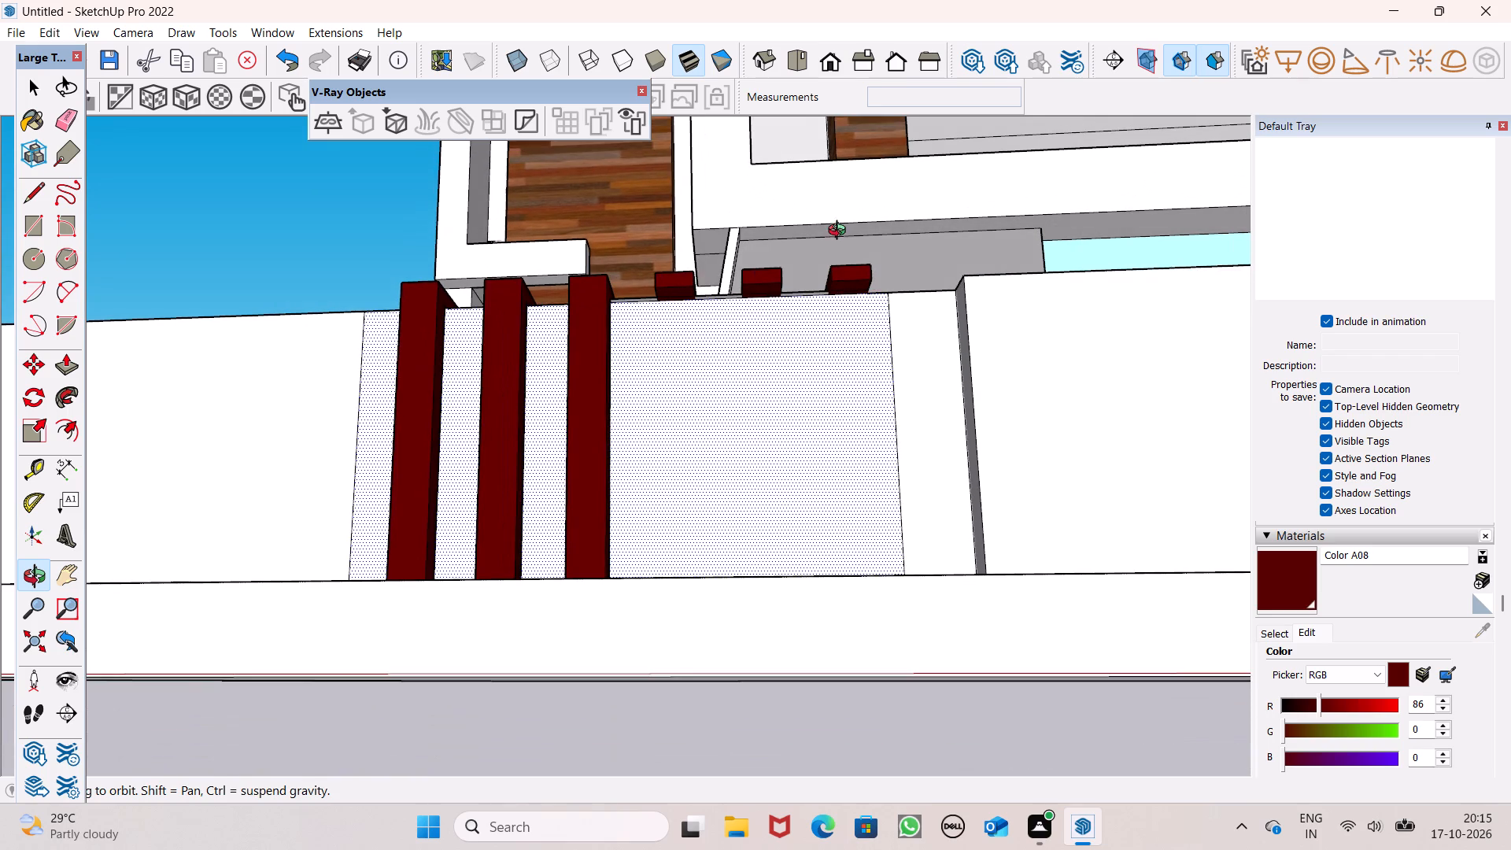
middle_click_drag(840, 232, 840, 233)
left_click_drag(688, 290, 690, 304)
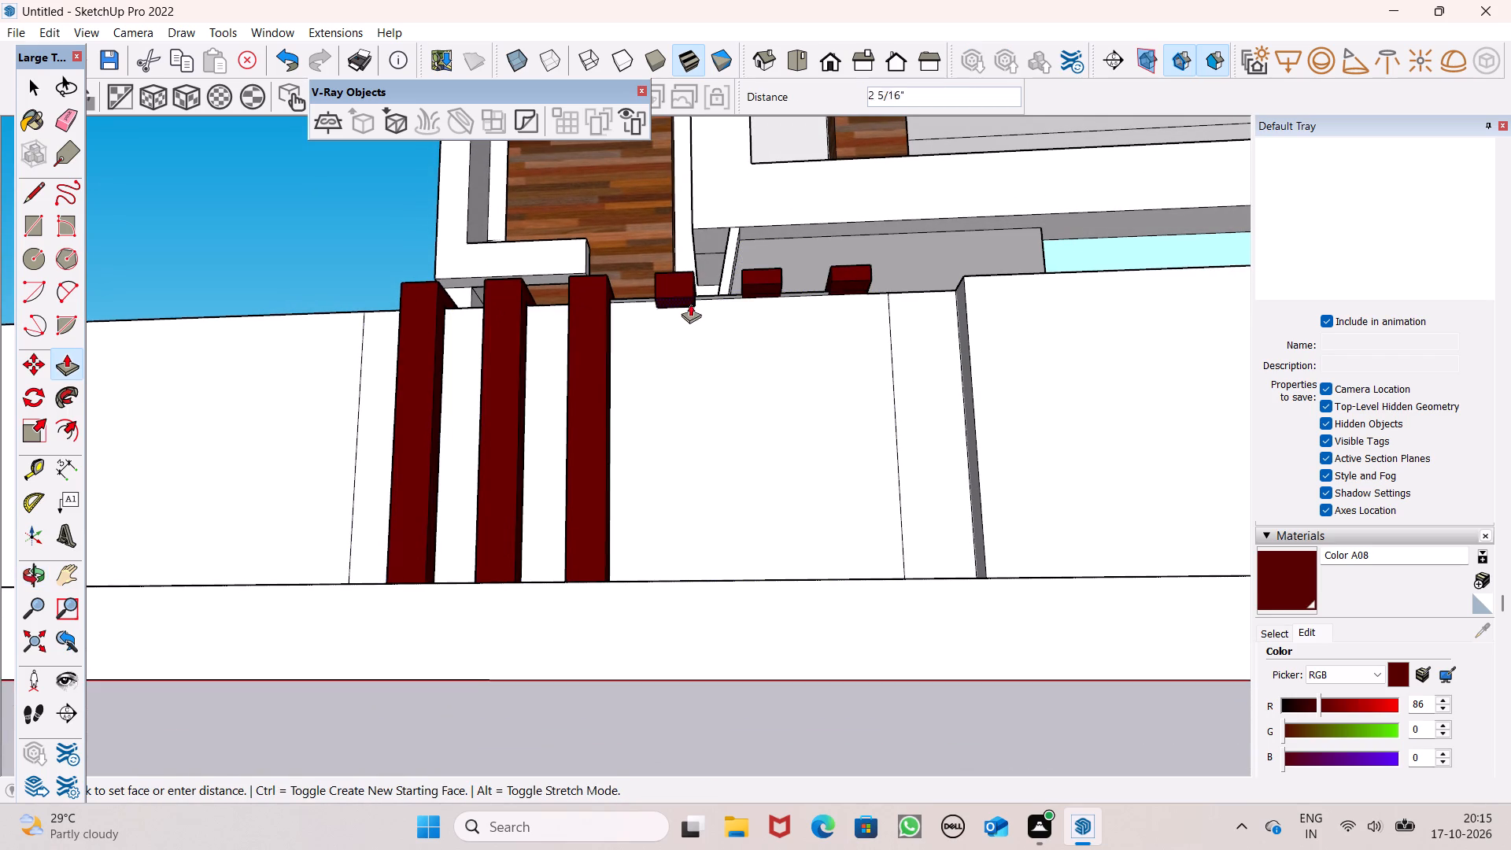
left_click_drag(690, 304, 700, 582)
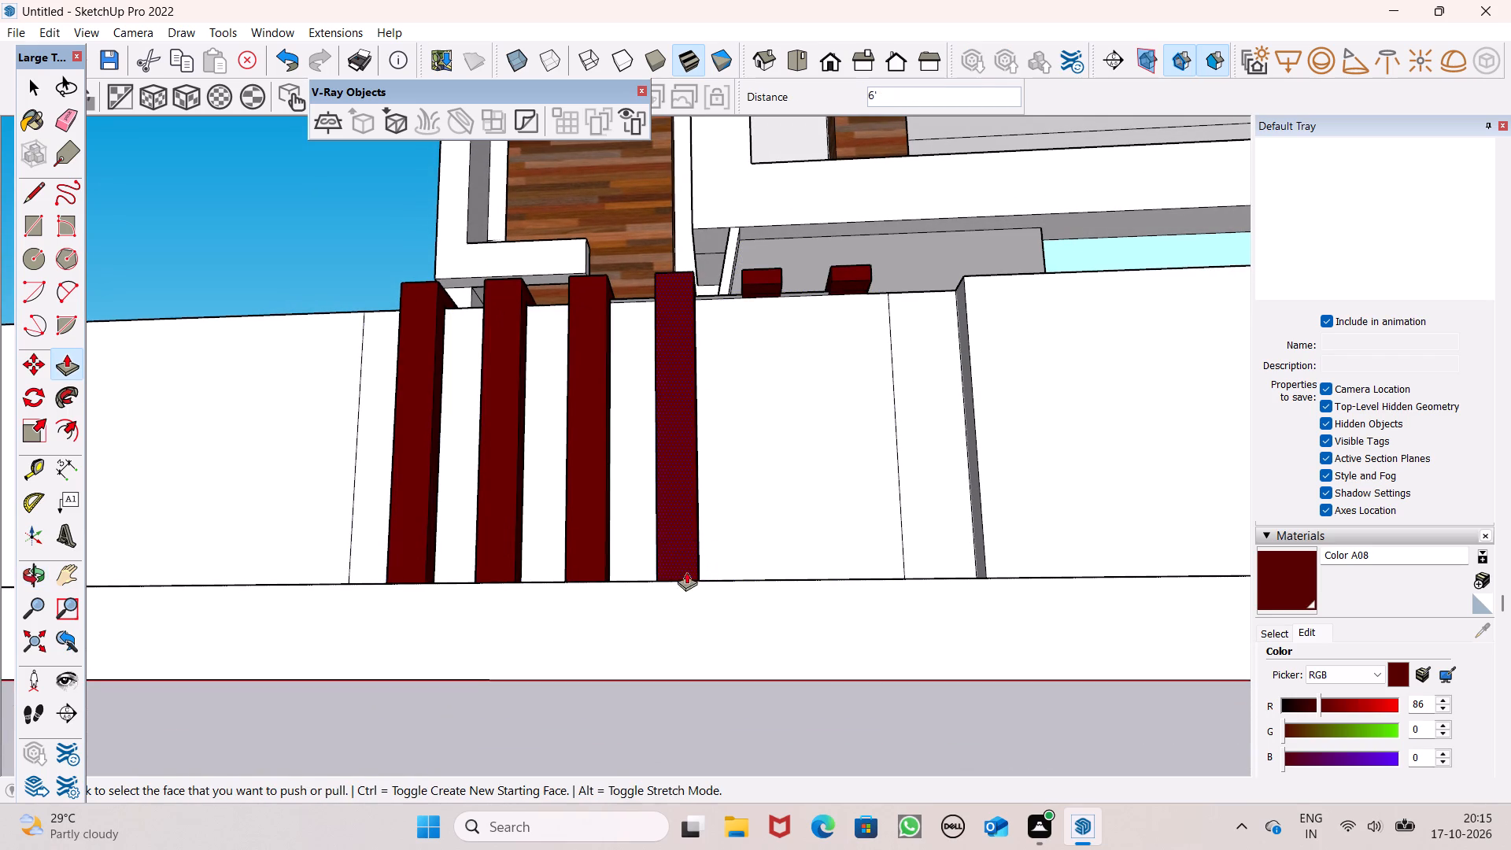
Push/pull the fifth dark red block's underside down 4' 11 7/16", and its bottom face a further 1' 9/16" to the ground.
left_click_drag(768, 291, 756, 445)
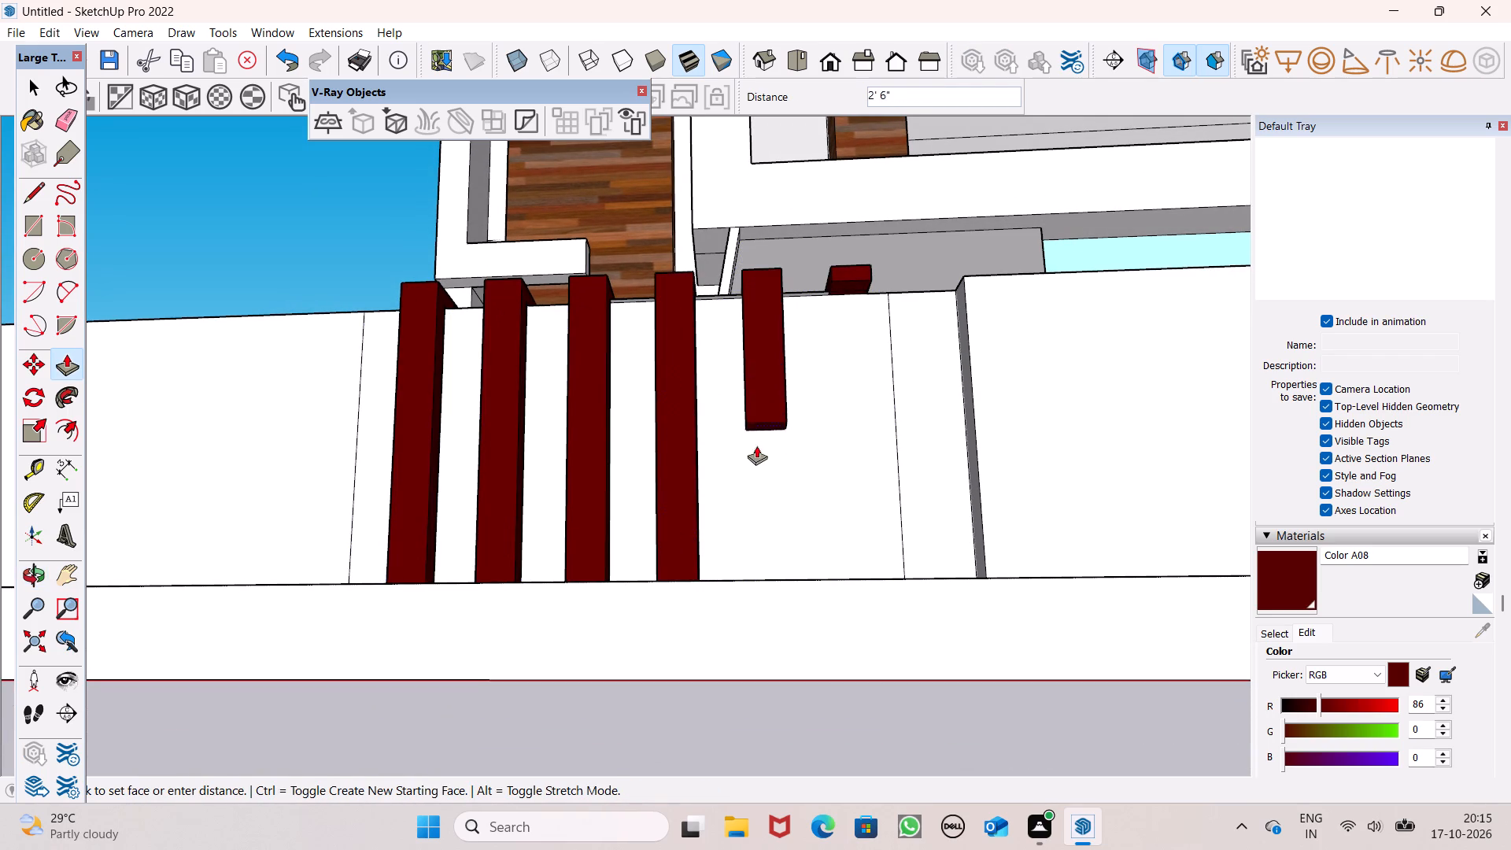
left_click_drag(756, 445, 734, 571)
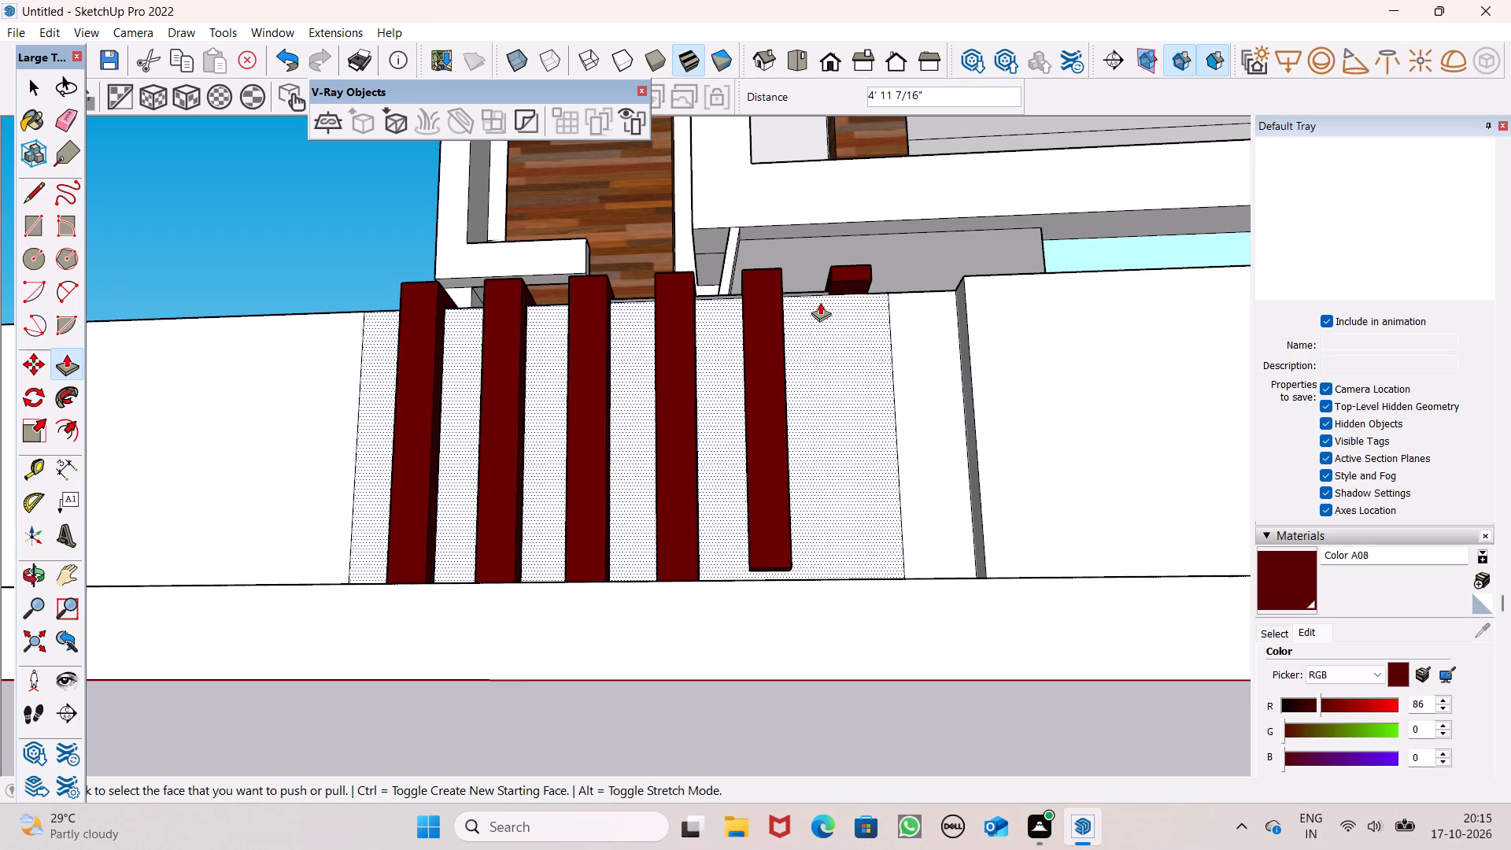
middle_click_drag(808, 419, 815, 461)
scroll(788, 591, "up", 1)
middle_click_drag(772, 614, 725, 584)
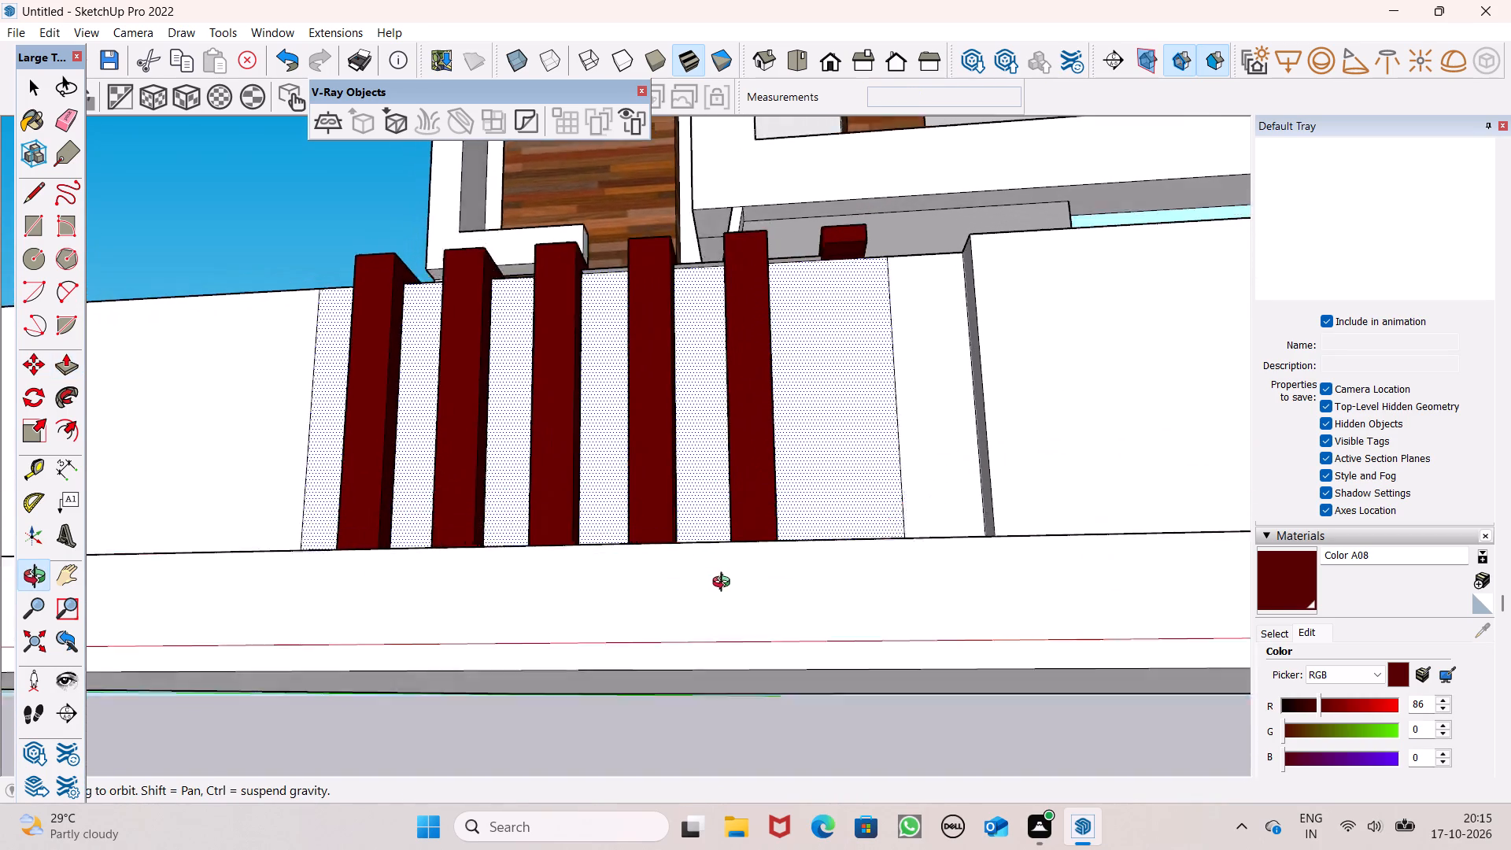
middle_click_drag(725, 584, 721, 585)
scroll(733, 612, "up", 6)
middle_click_drag(731, 605, 709, 606)
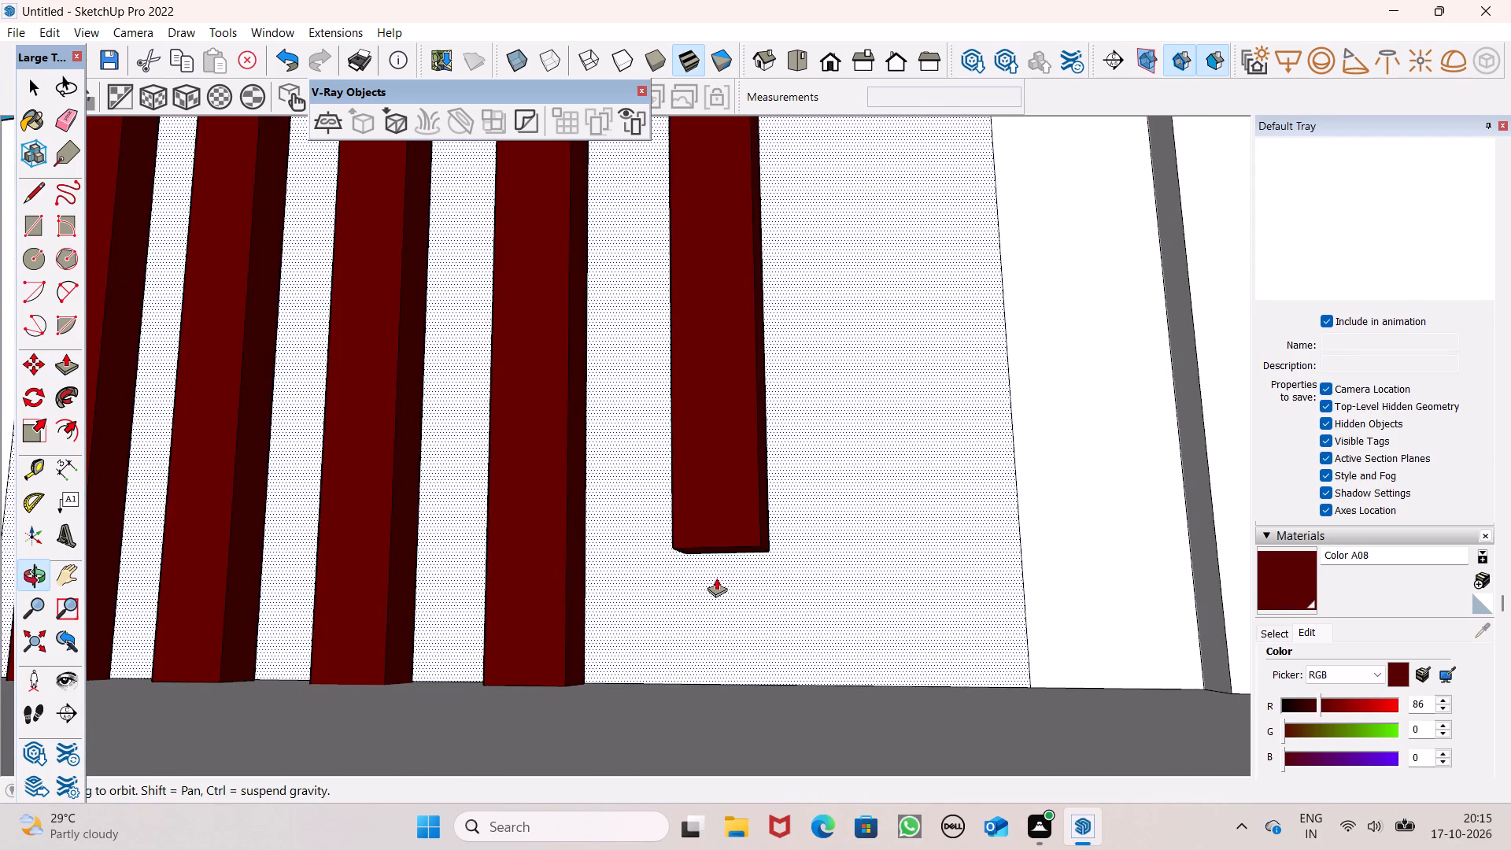
left_click_drag(738, 551, 730, 683)
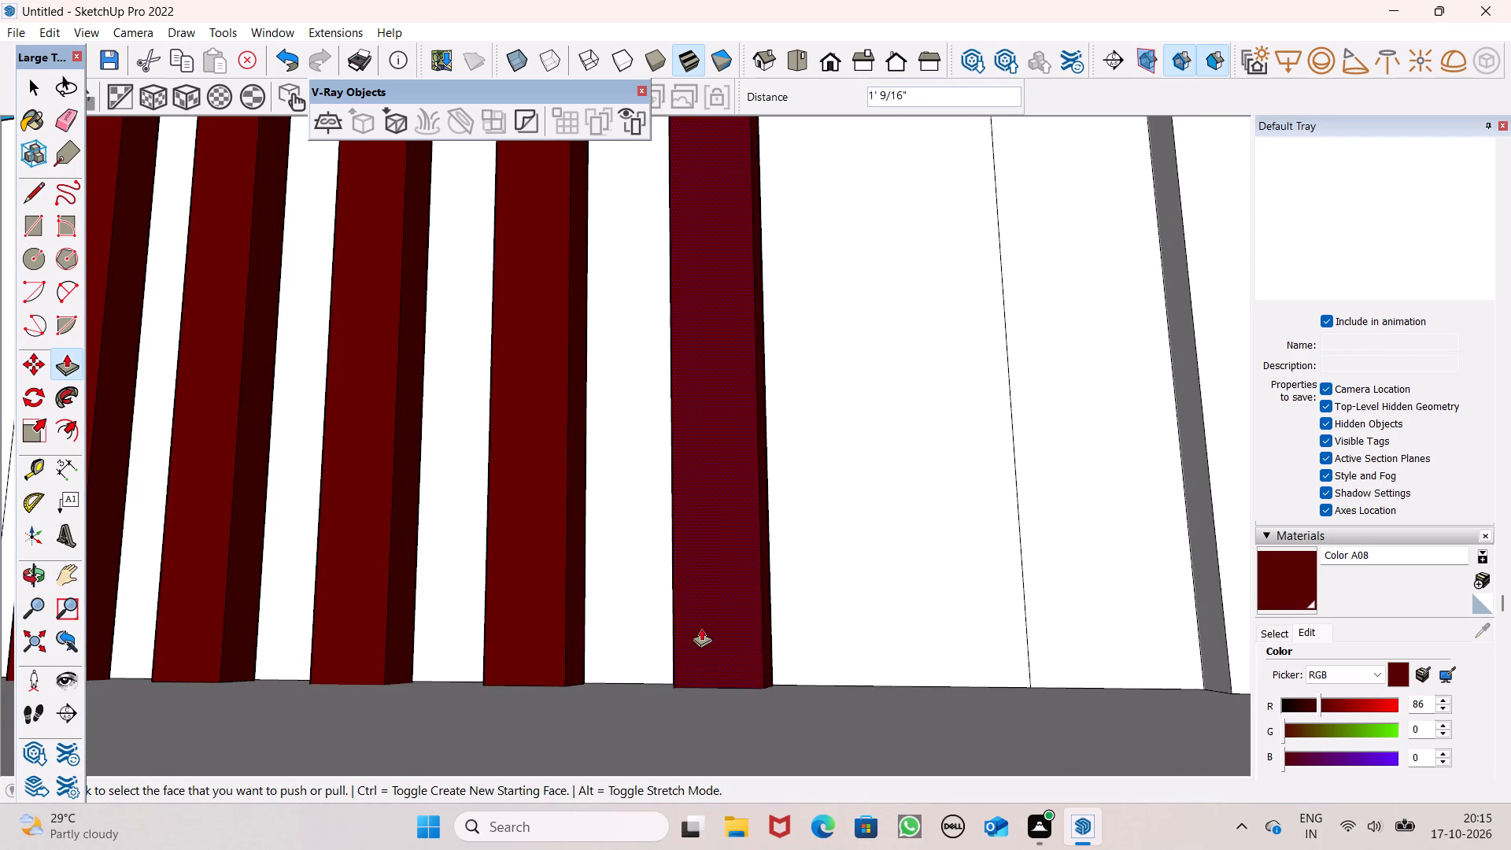
Push/pull the underside of the sixth dark red block down the wall face to the ground.
scroll(699, 620, "down", 7)
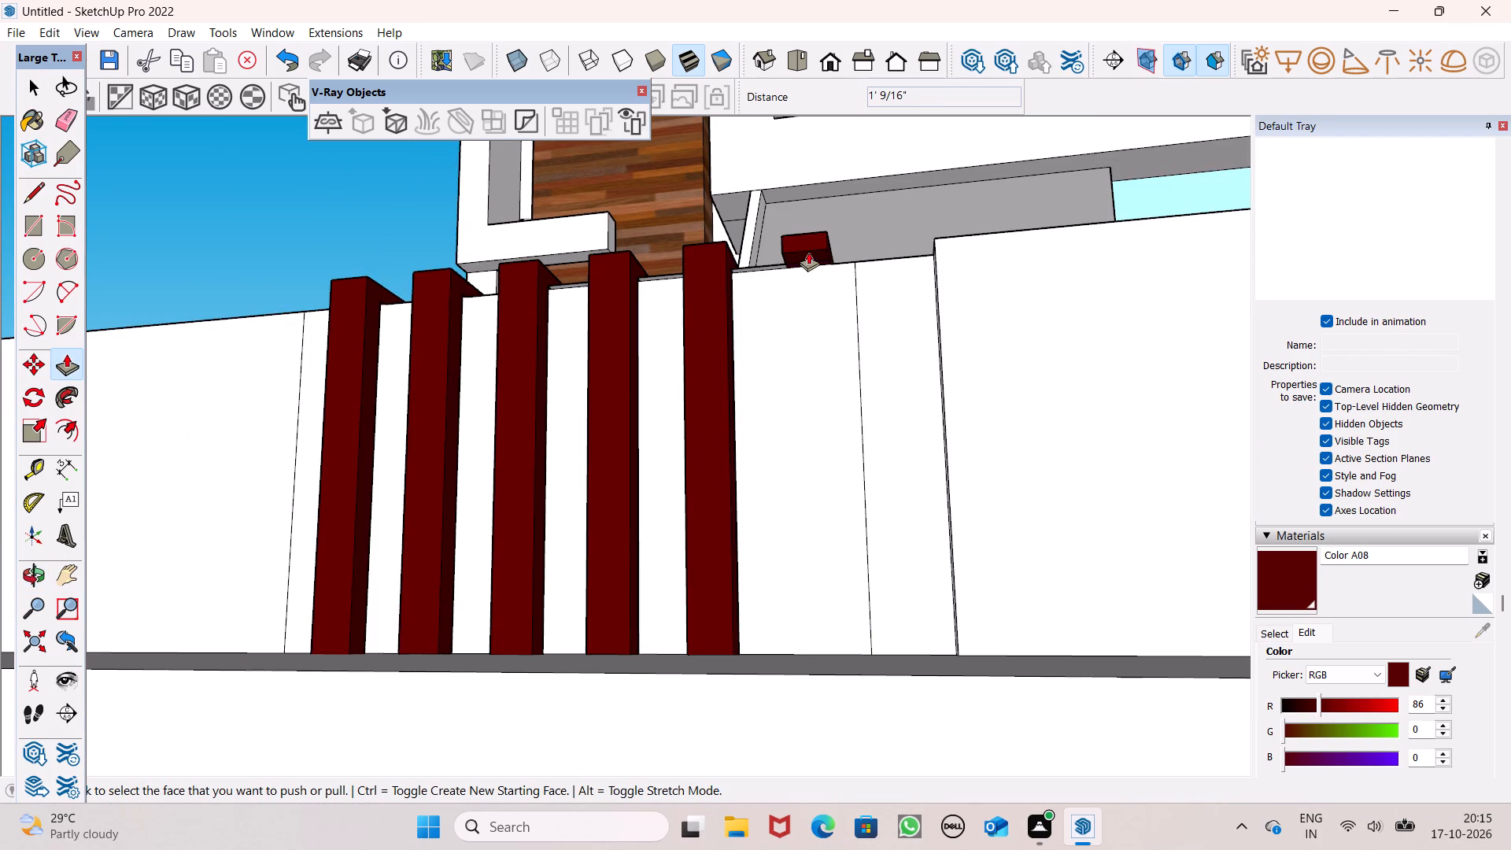
left_click_drag(808, 256, 813, 633)
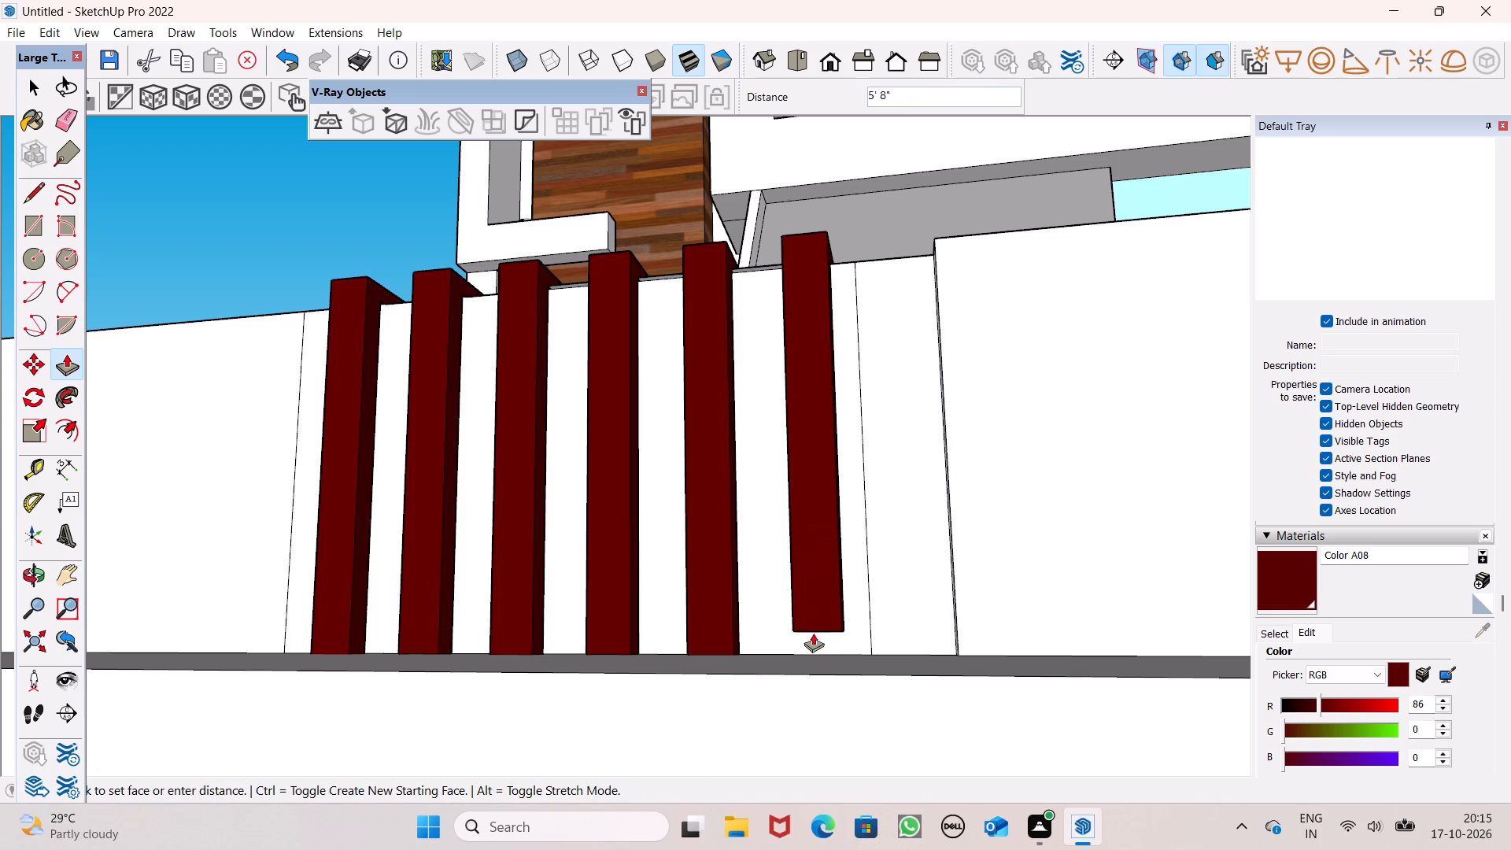
left_click_drag(813, 633, 804, 657)
key("space")
Paint the narrow wall strip beside the sixth fin with Wood Floor from the Wood materials.
scroll(896, 381, "down", 8)
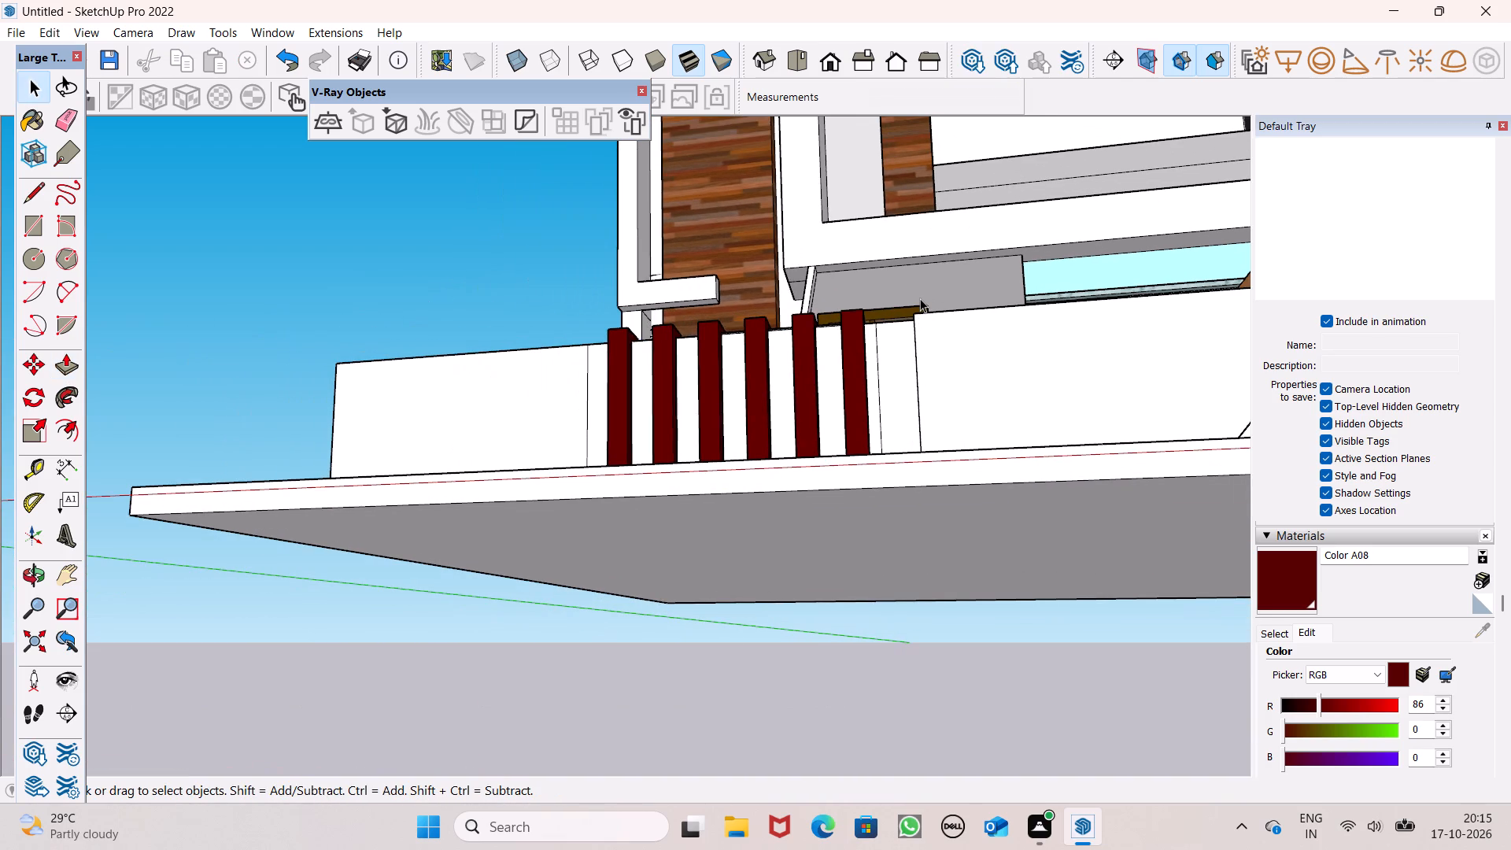
middle_click_drag(922, 298, 976, 423)
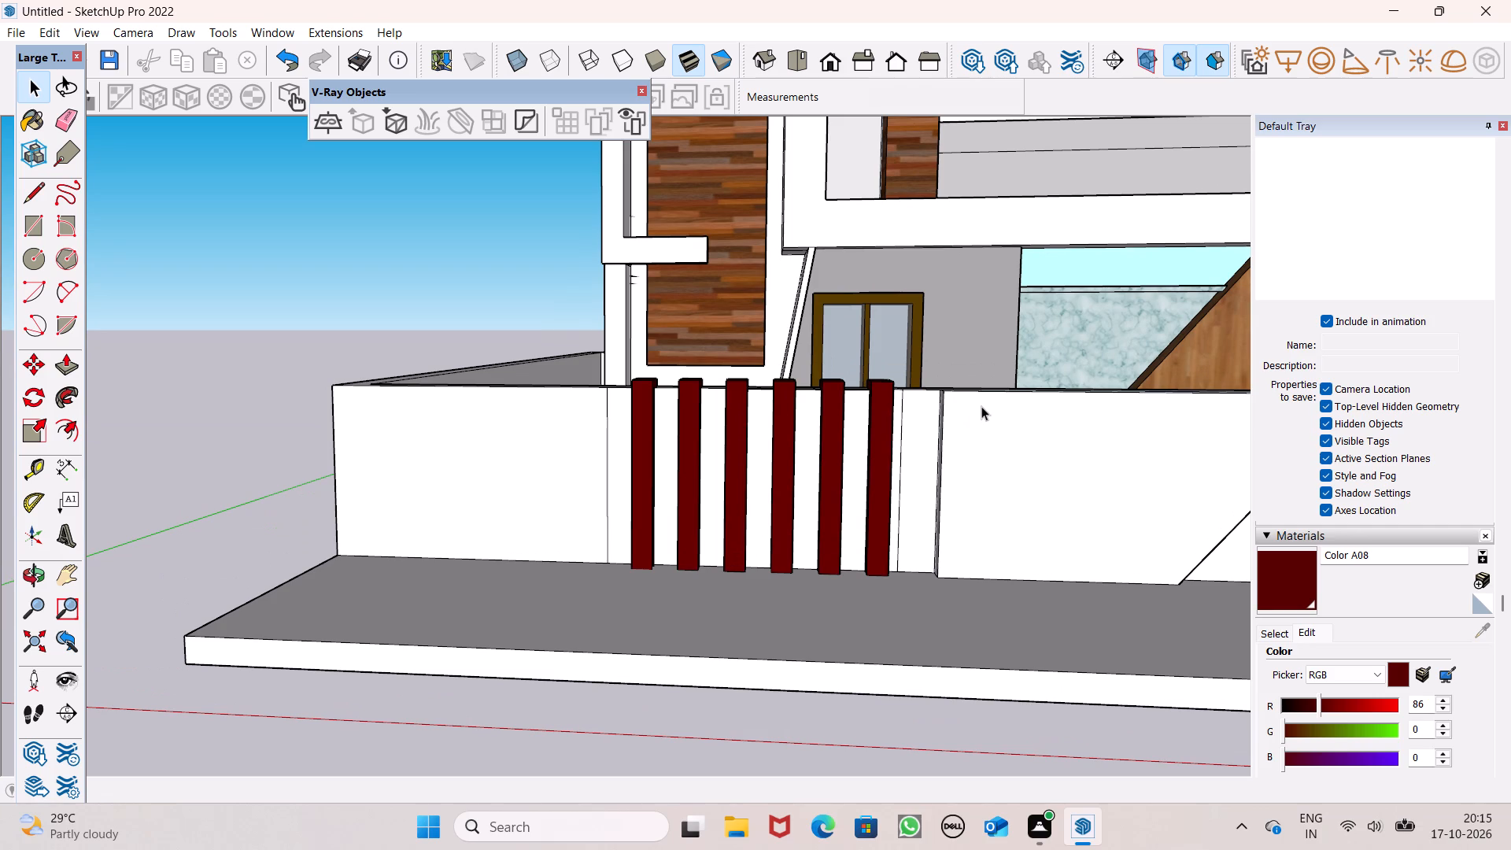
scroll(752, 255, "down", 1)
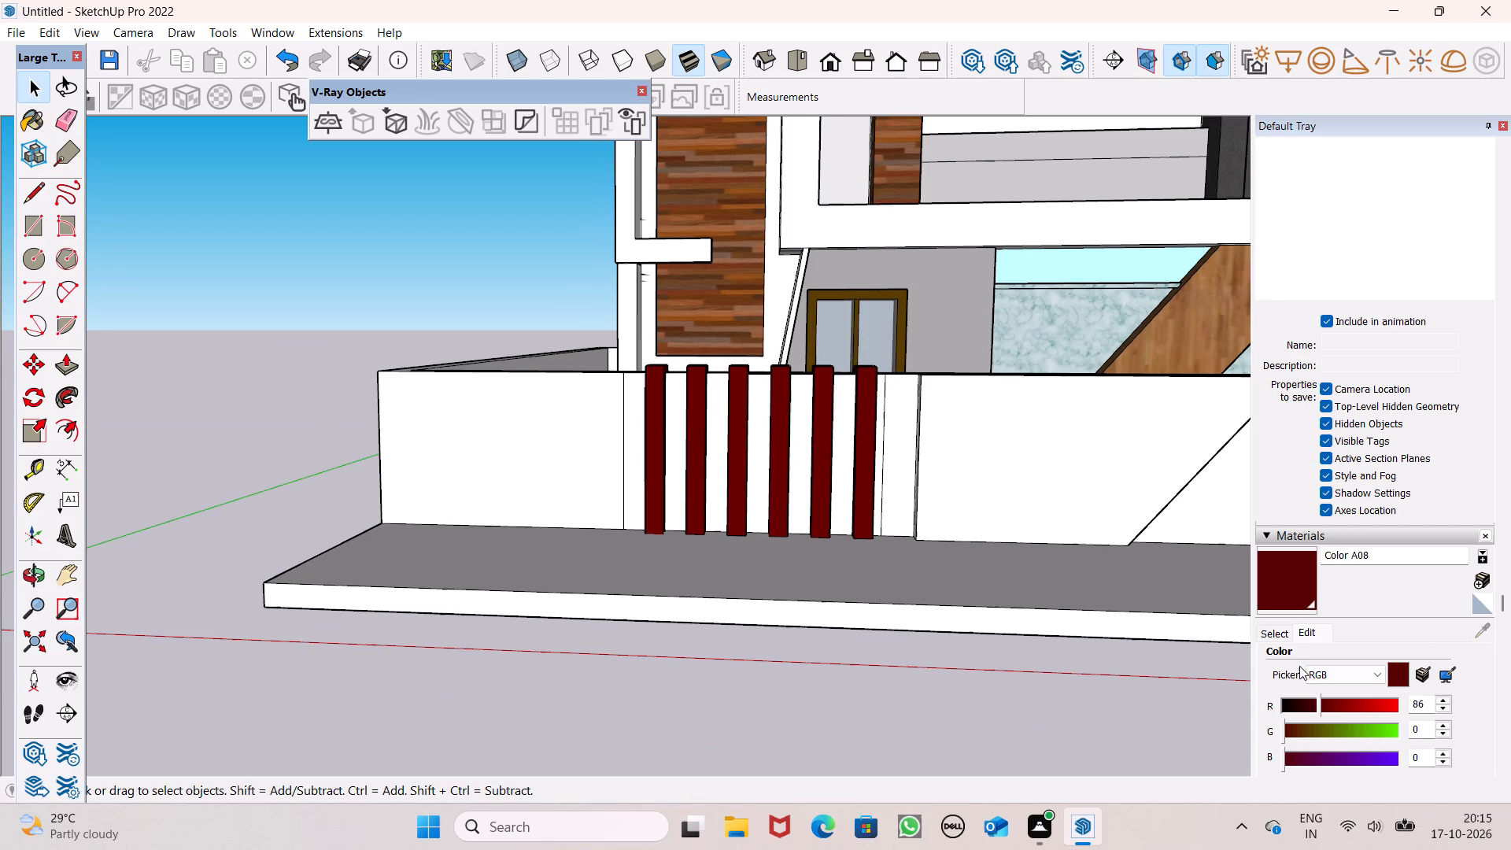
left_click(1265, 635)
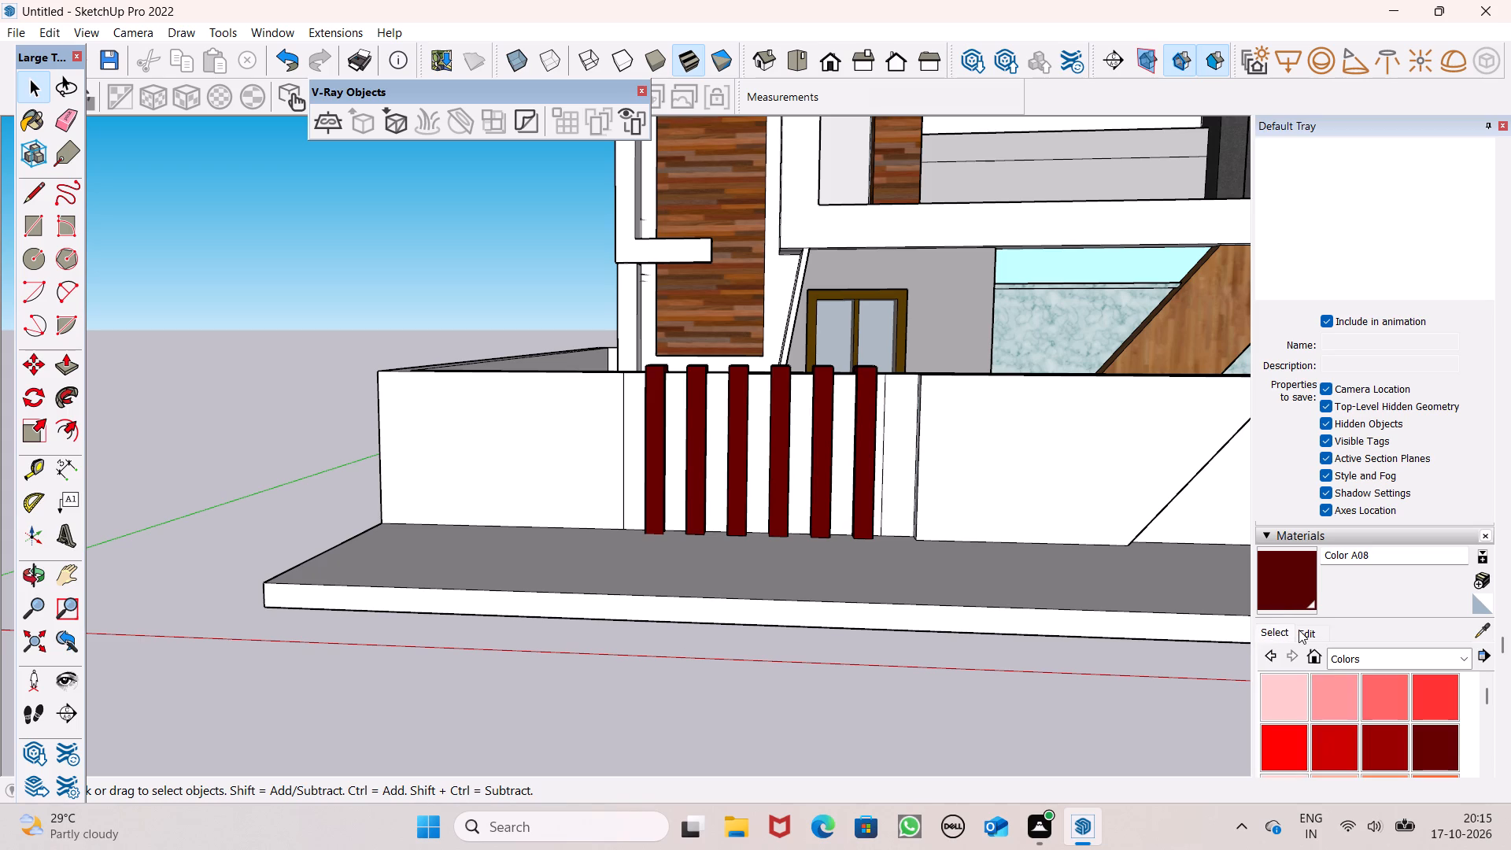
left_click(1352, 656)
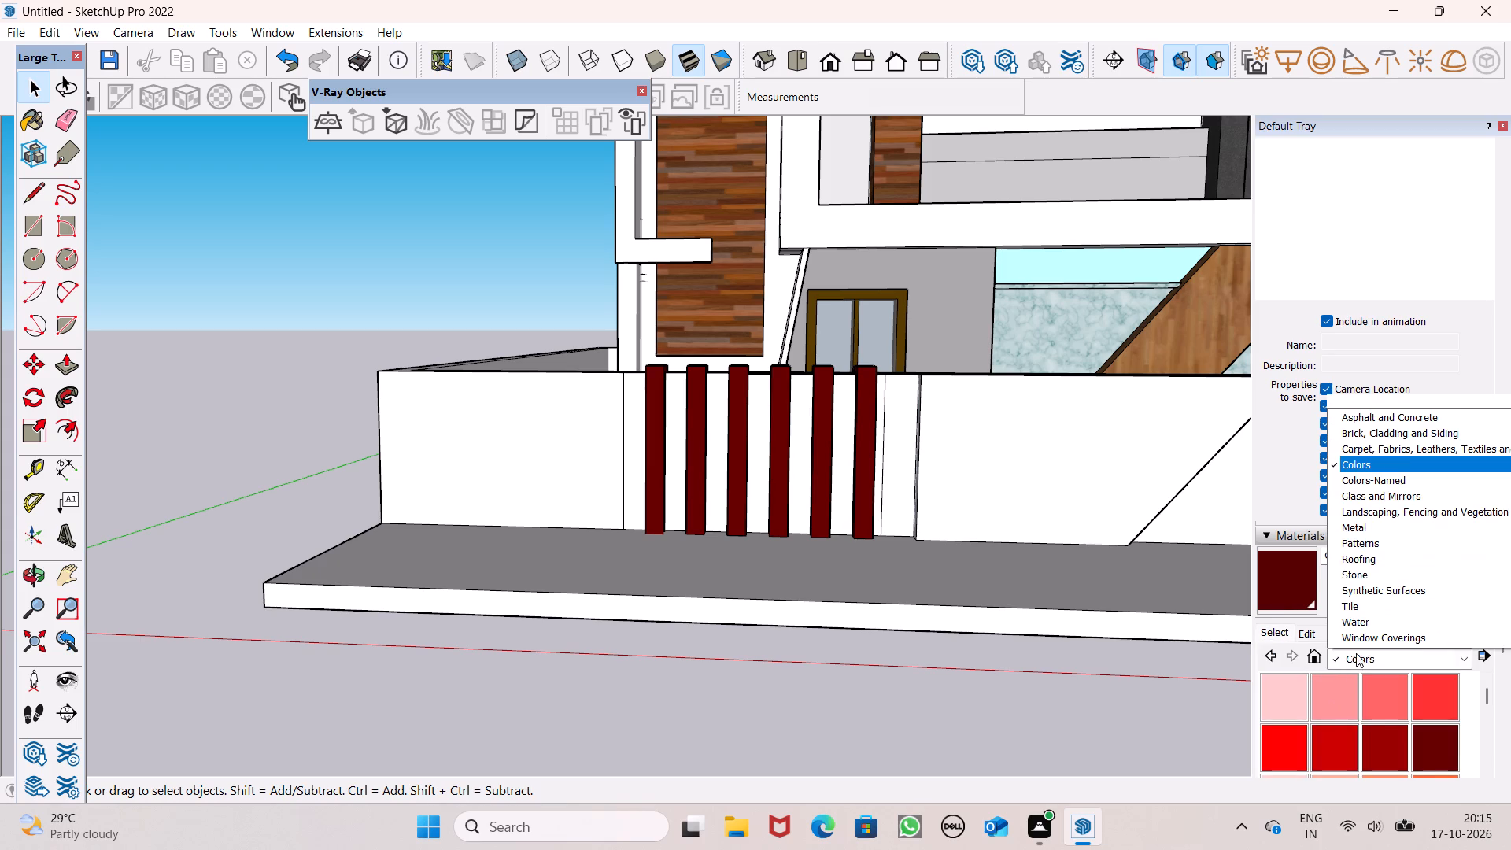
left_click(1363, 641)
scroll(1313, 519, "down", 1)
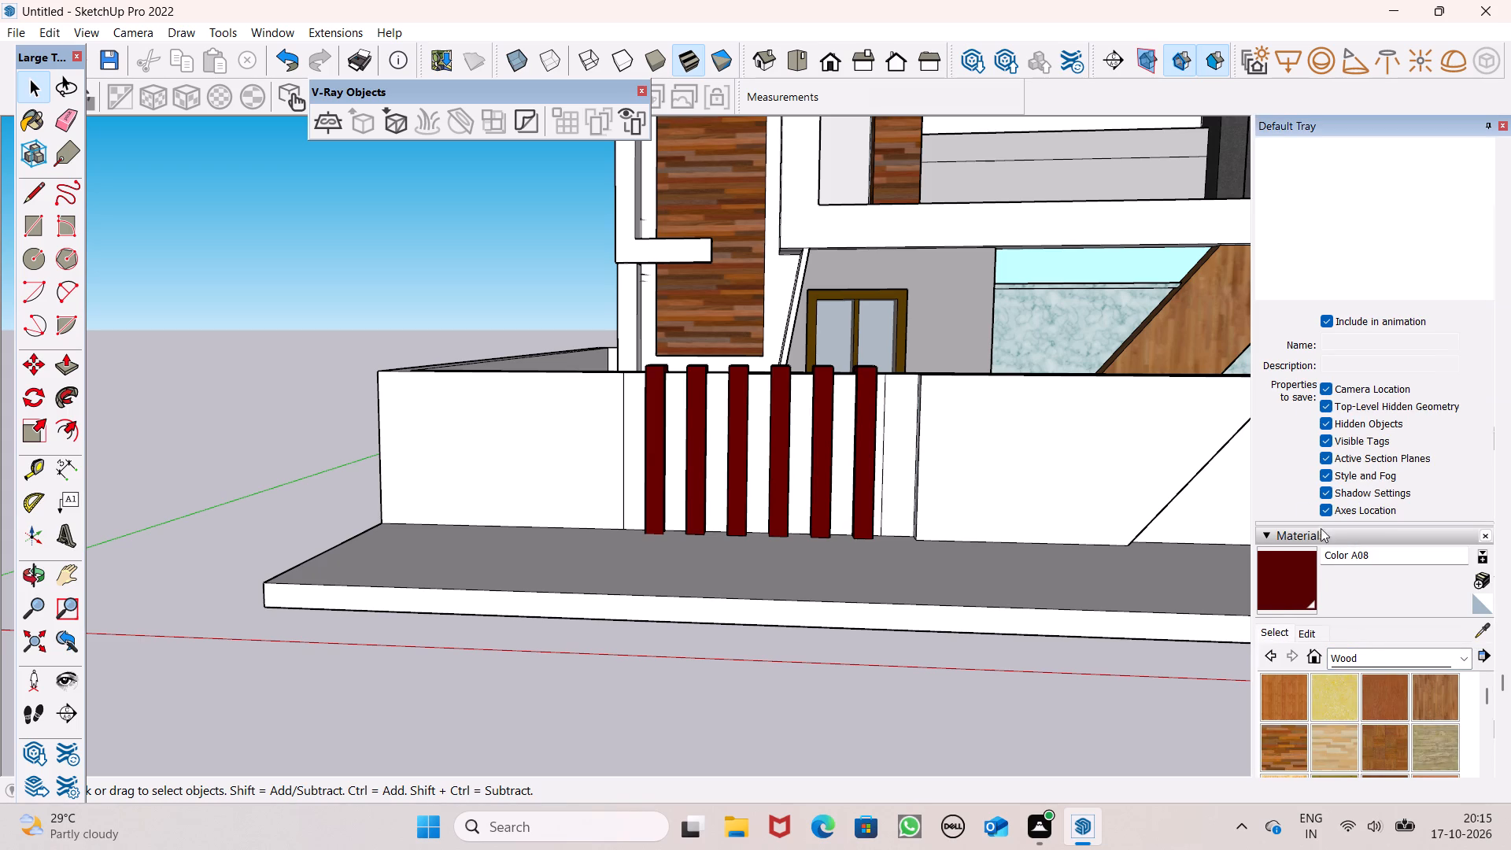
left_click(1430, 602)
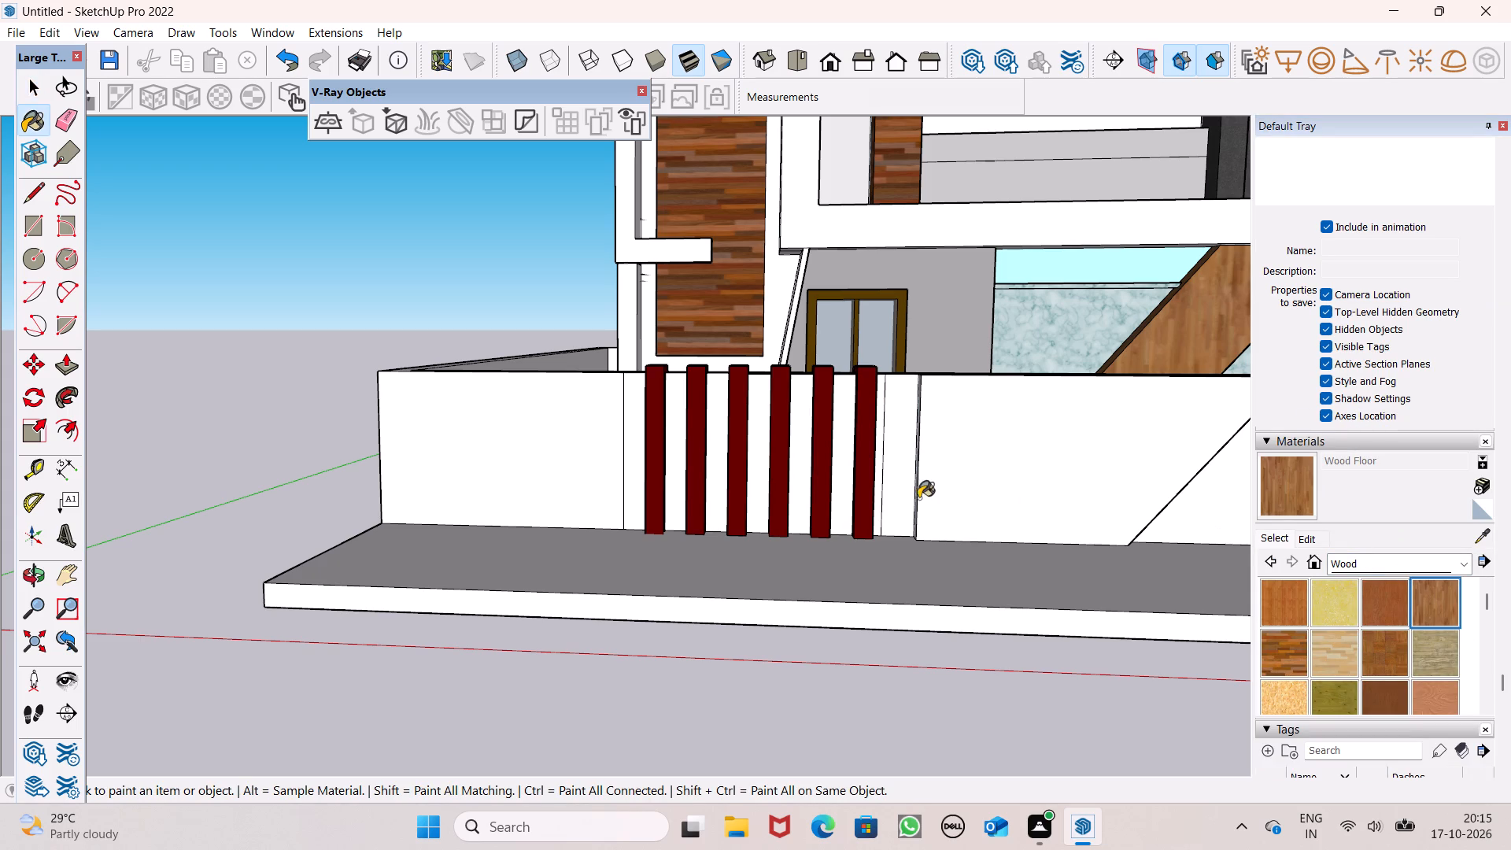
scroll(916, 494, "up", 6)
left_click(874, 475)
Paint the wall face behind the six dark red fins with the Wood Floor material.
scroll(890, 362, "down", 1)
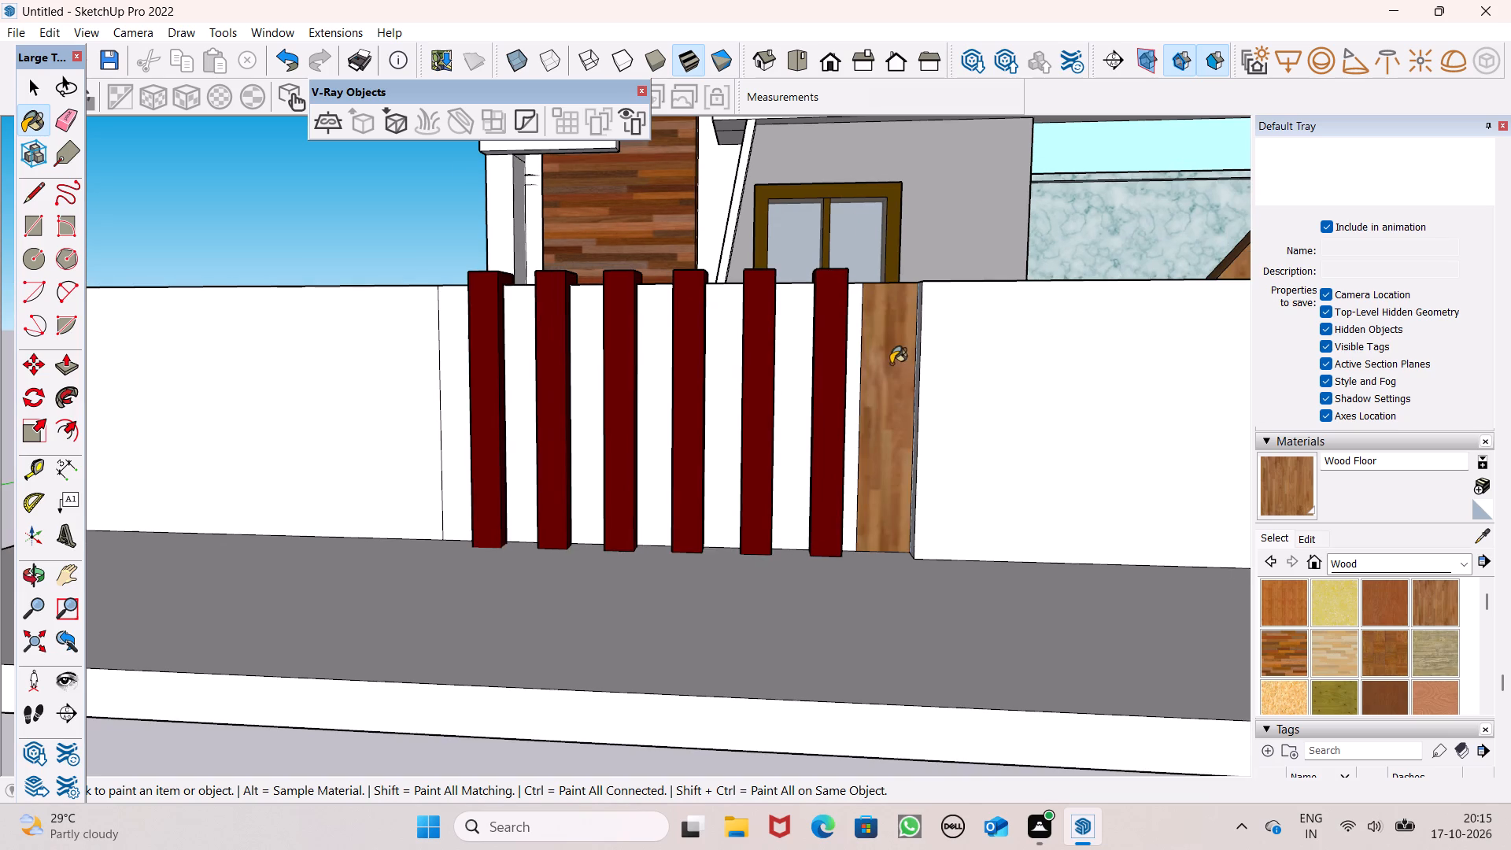
scroll(857, 367, "down", 4)
scroll(841, 371, "up", 6)
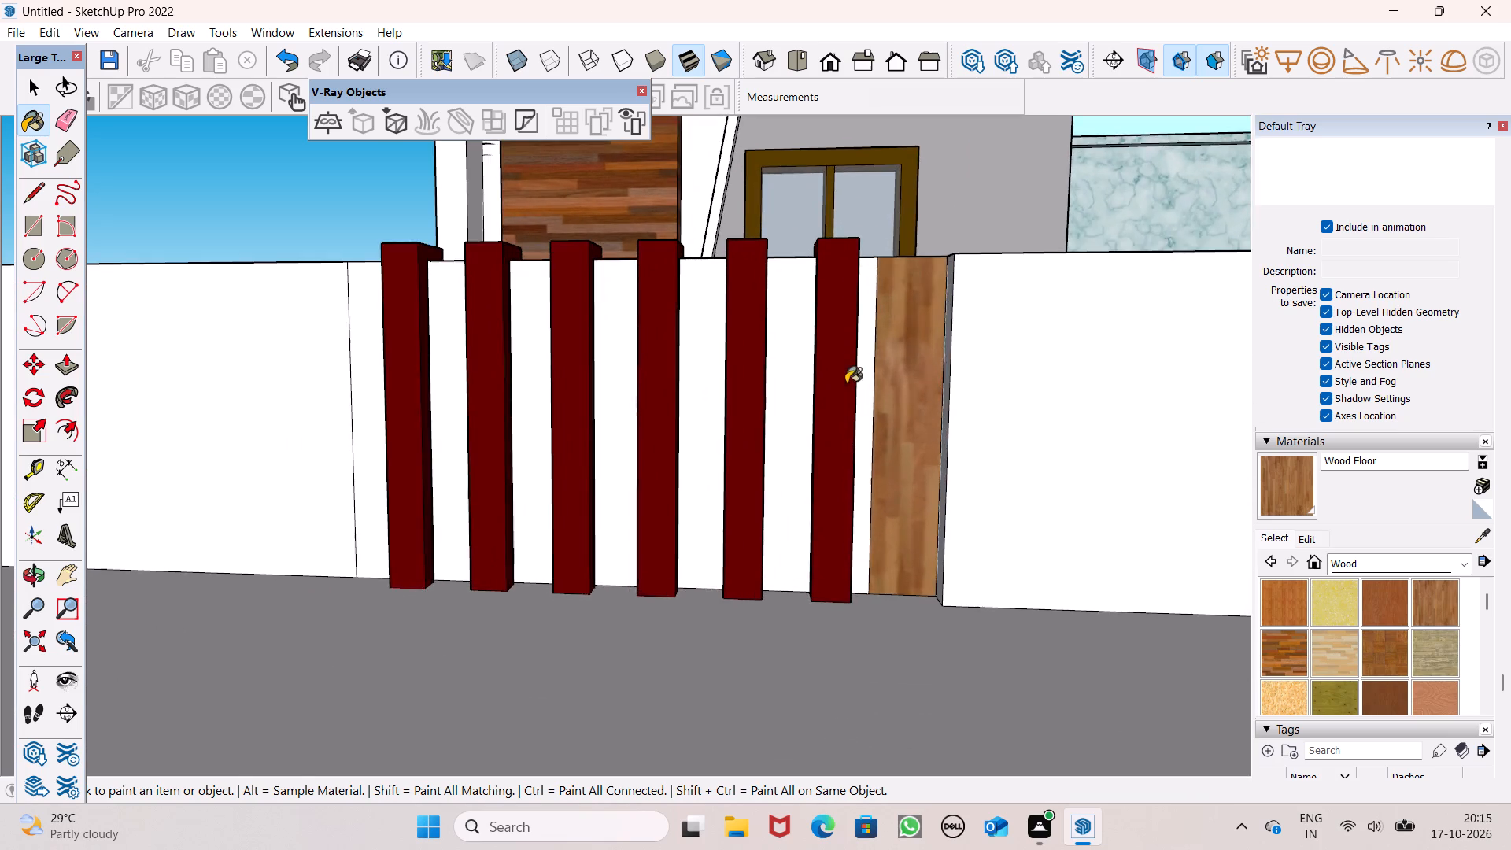
middle_click_drag(846, 382, 738, 437)
scroll(738, 437, "up", 1)
left_click(835, 417)
Erase the leftover wall-top edges between the third and sixth fins and the vertical edge dividing the two Wood Floor faces.
middle_click_drag(826, 416, 871, 567)
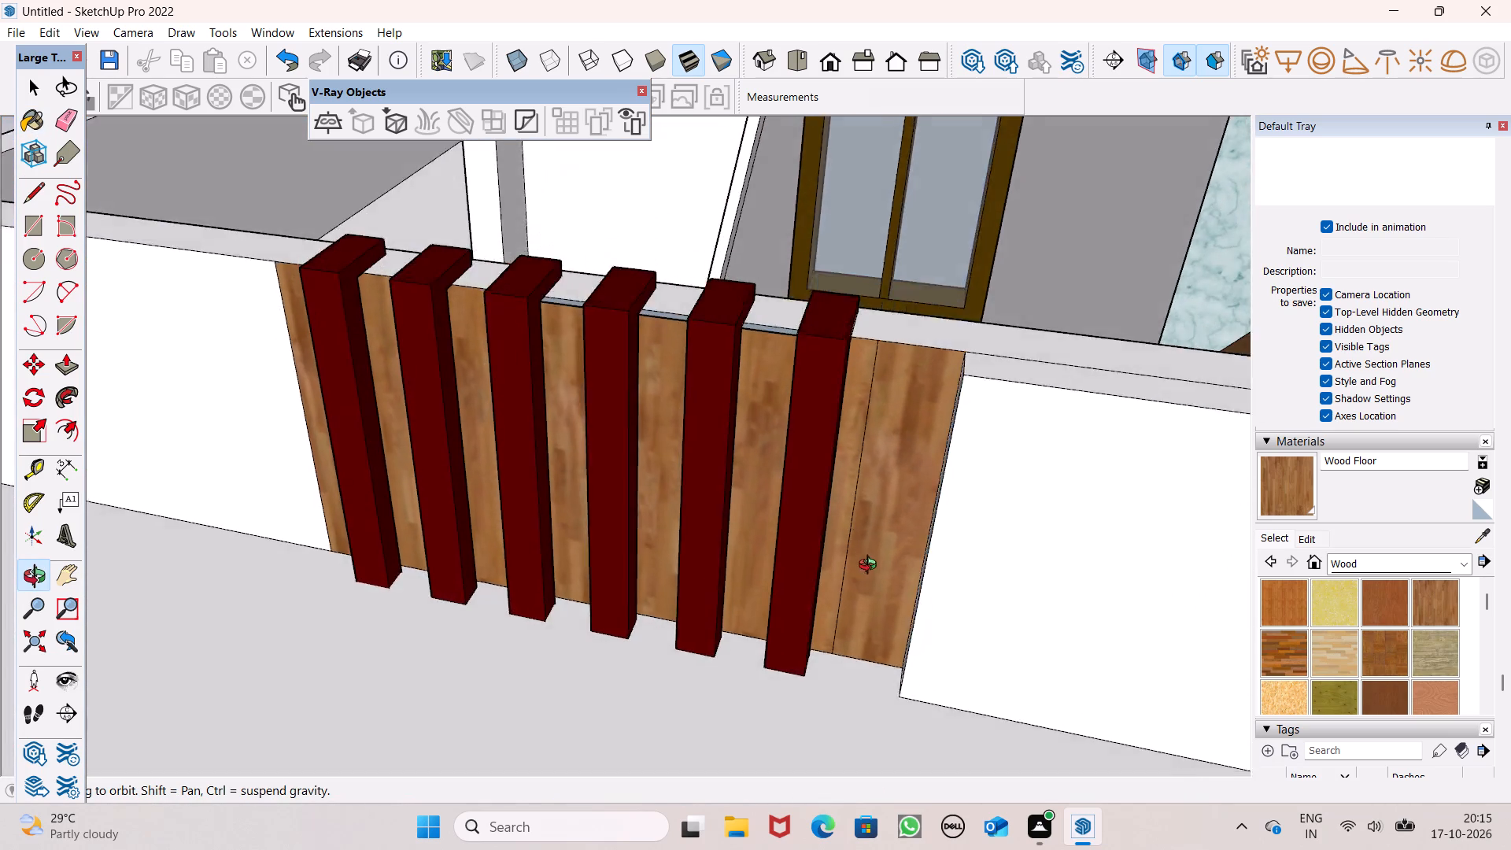
middle_click_drag(871, 567, 895, 596)
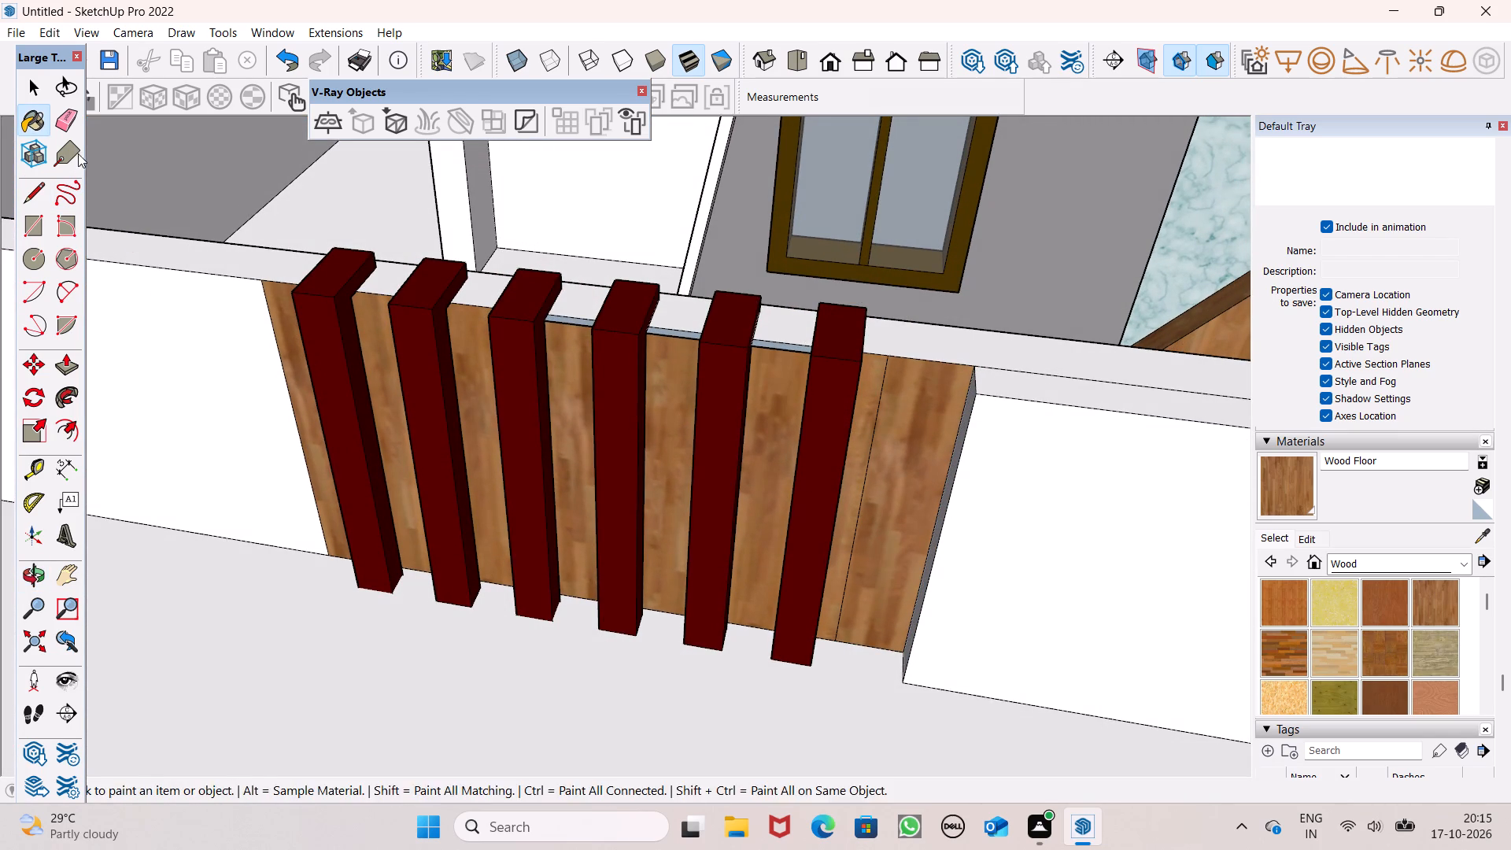
left_click_drag(61, 127, 61, 117)
scroll(404, 296, "up", 4)
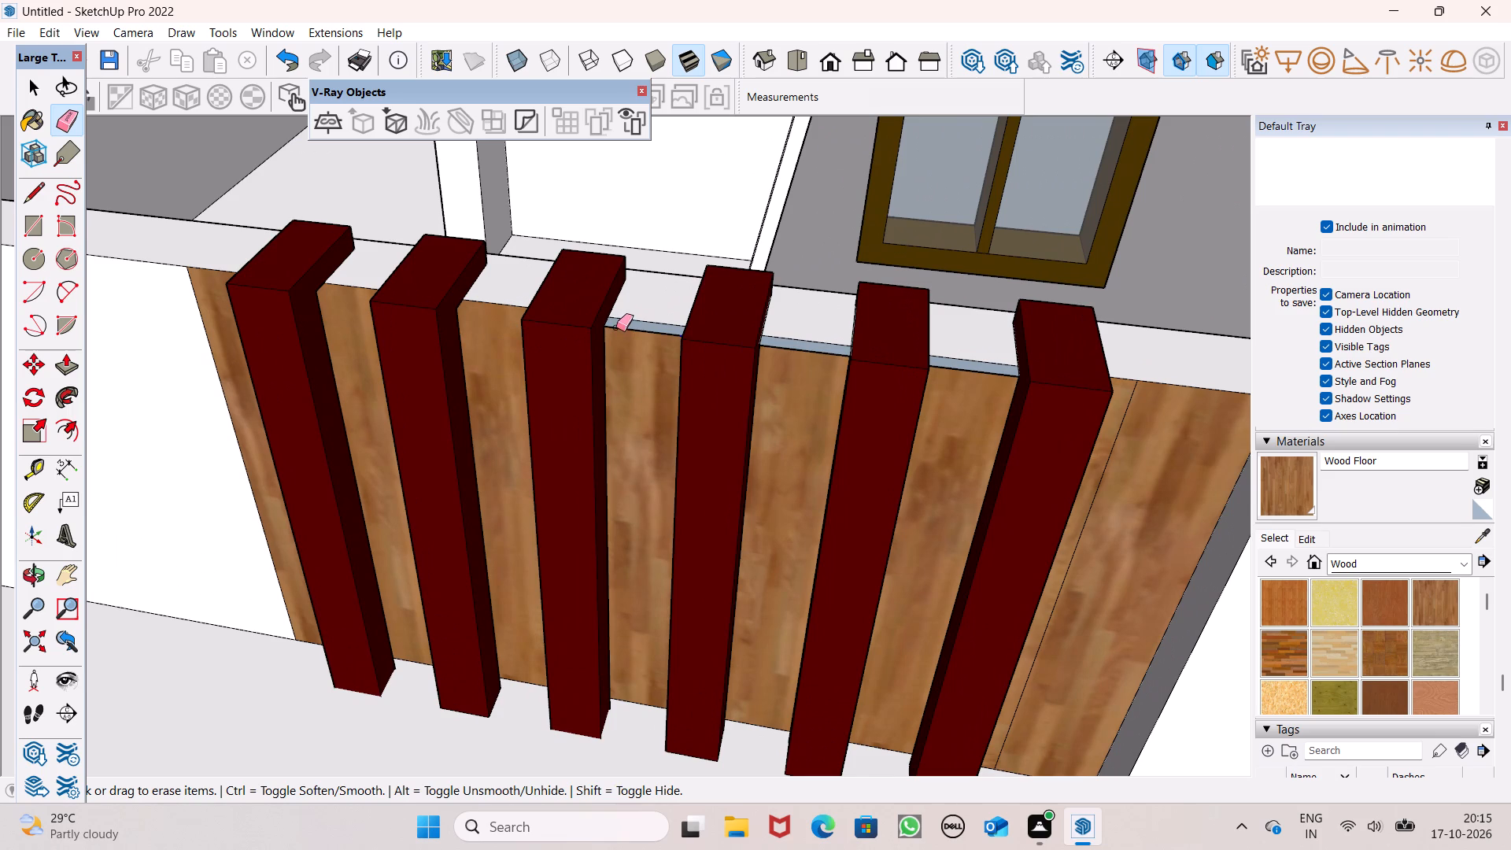
left_click(616, 327)
left_click_drag(785, 348, 793, 351)
left_click(985, 369)
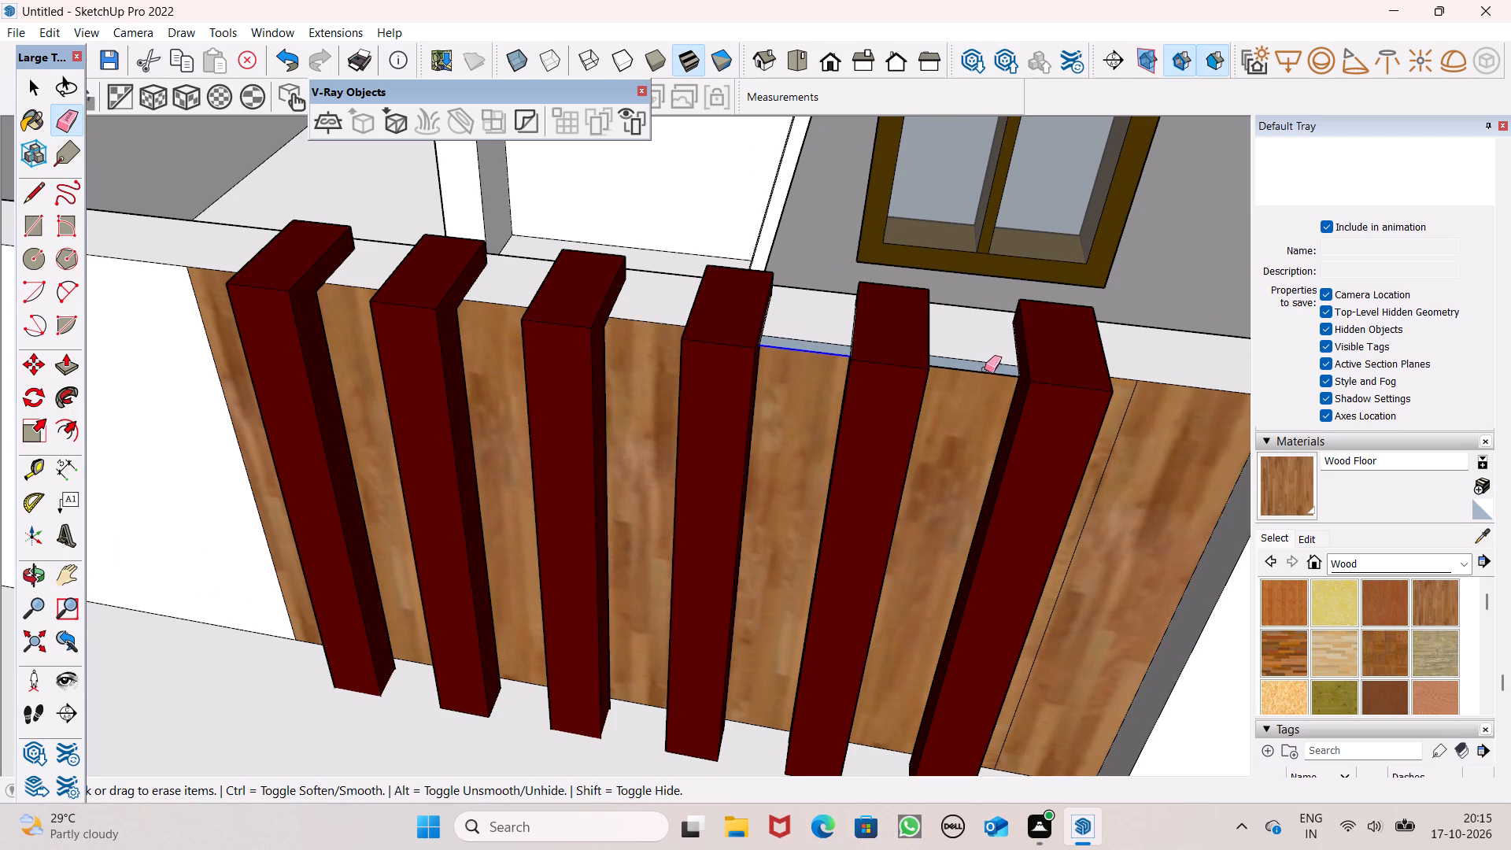
scroll(922, 339, "down", 6)
scroll(1023, 460, "up", 4)
left_click_drag(1025, 456, 1014, 464)
Paint the recessed diagonal band of the boundary wall with the Wood Floor material.
scroll(954, 268, "down", 5)
middle_click_drag(888, 327, 952, 134)
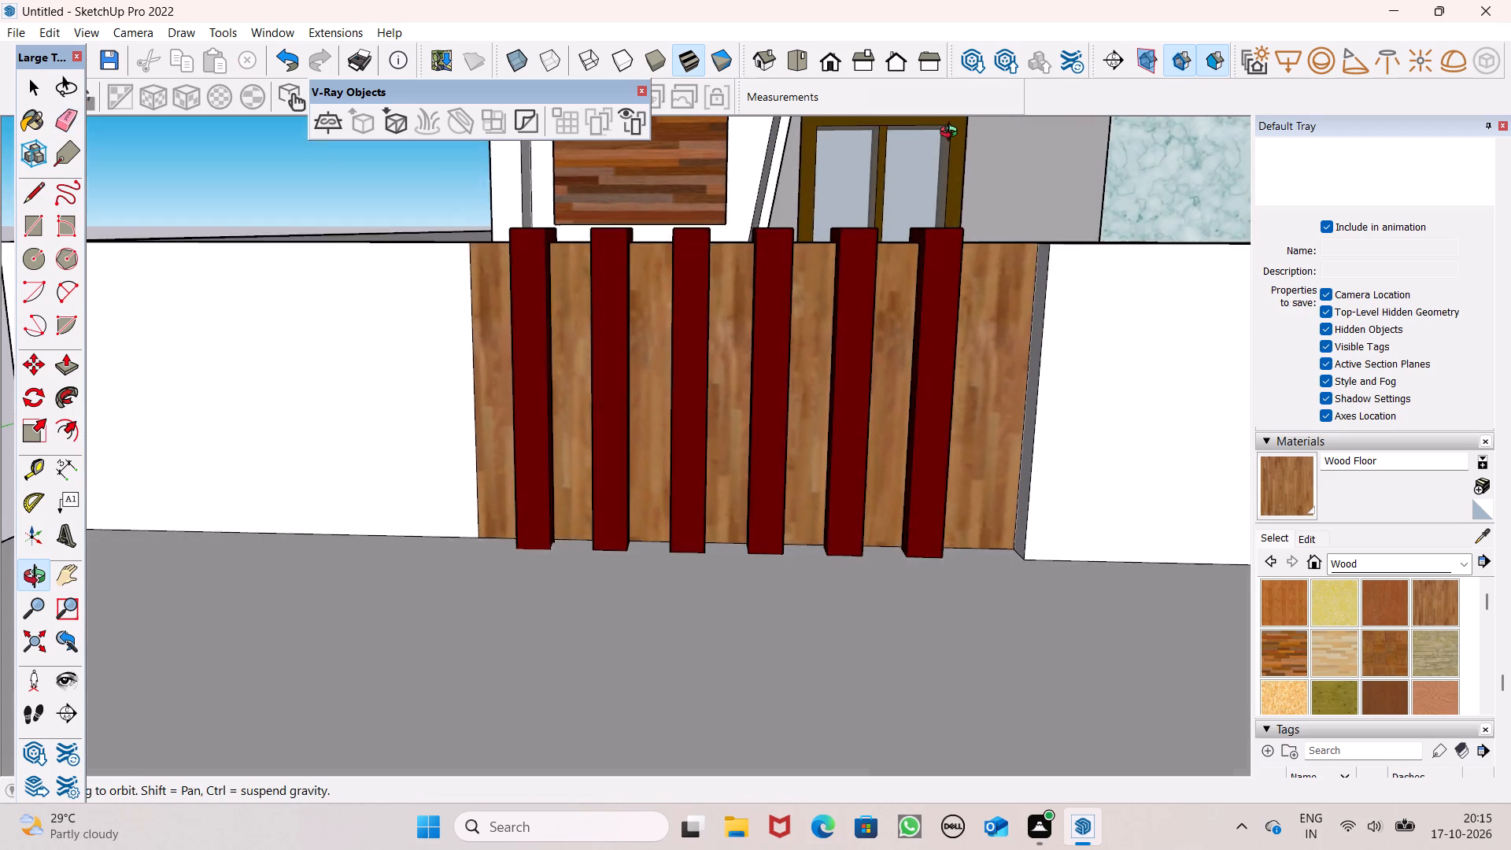
middle_click_drag(952, 134, 951, 135)
scroll(962, 220, "down", 6)
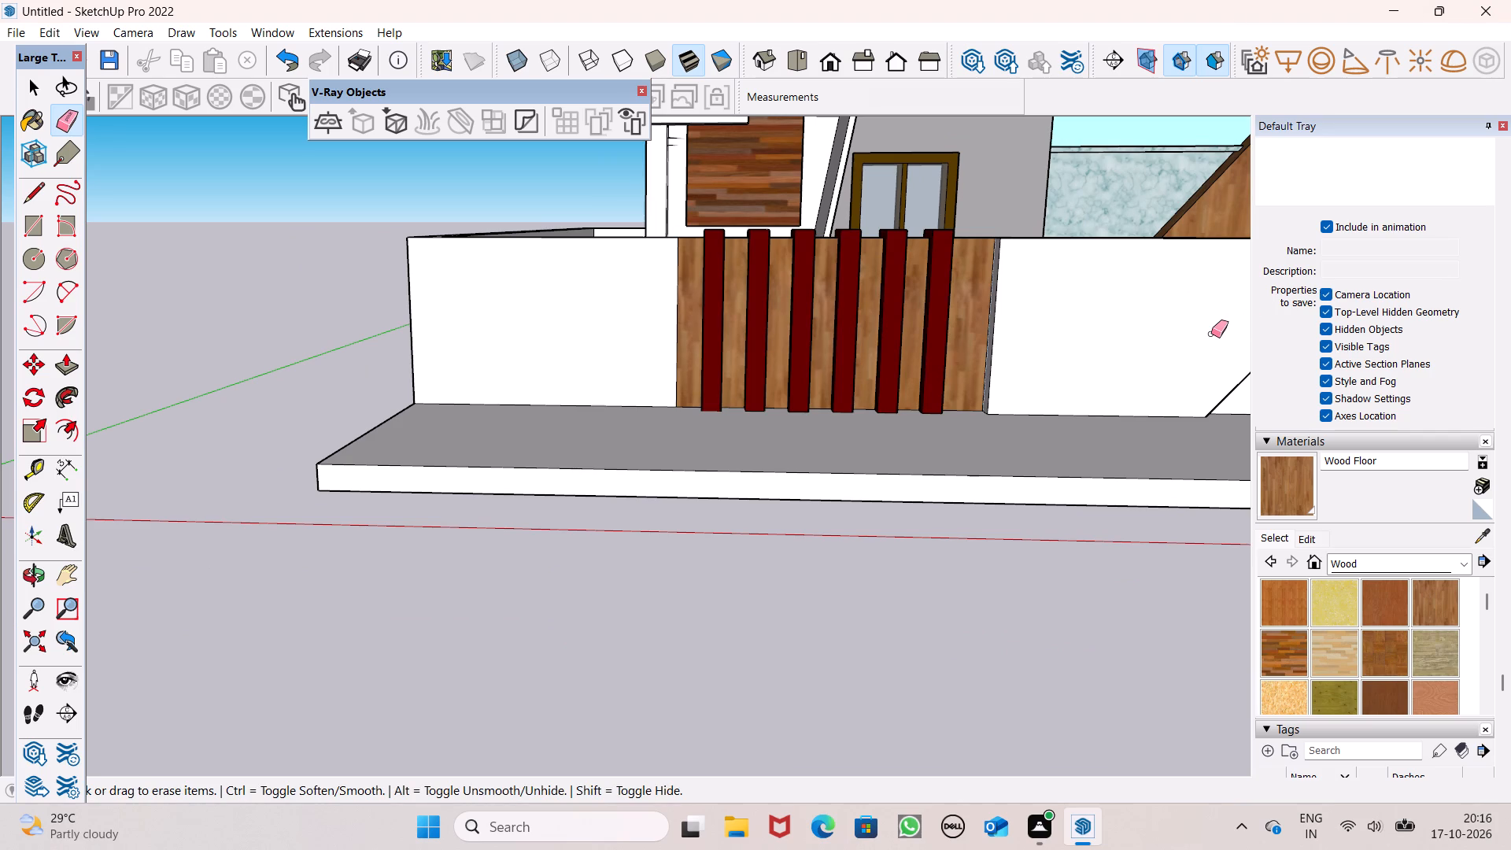
scroll(787, 344, "down", 2)
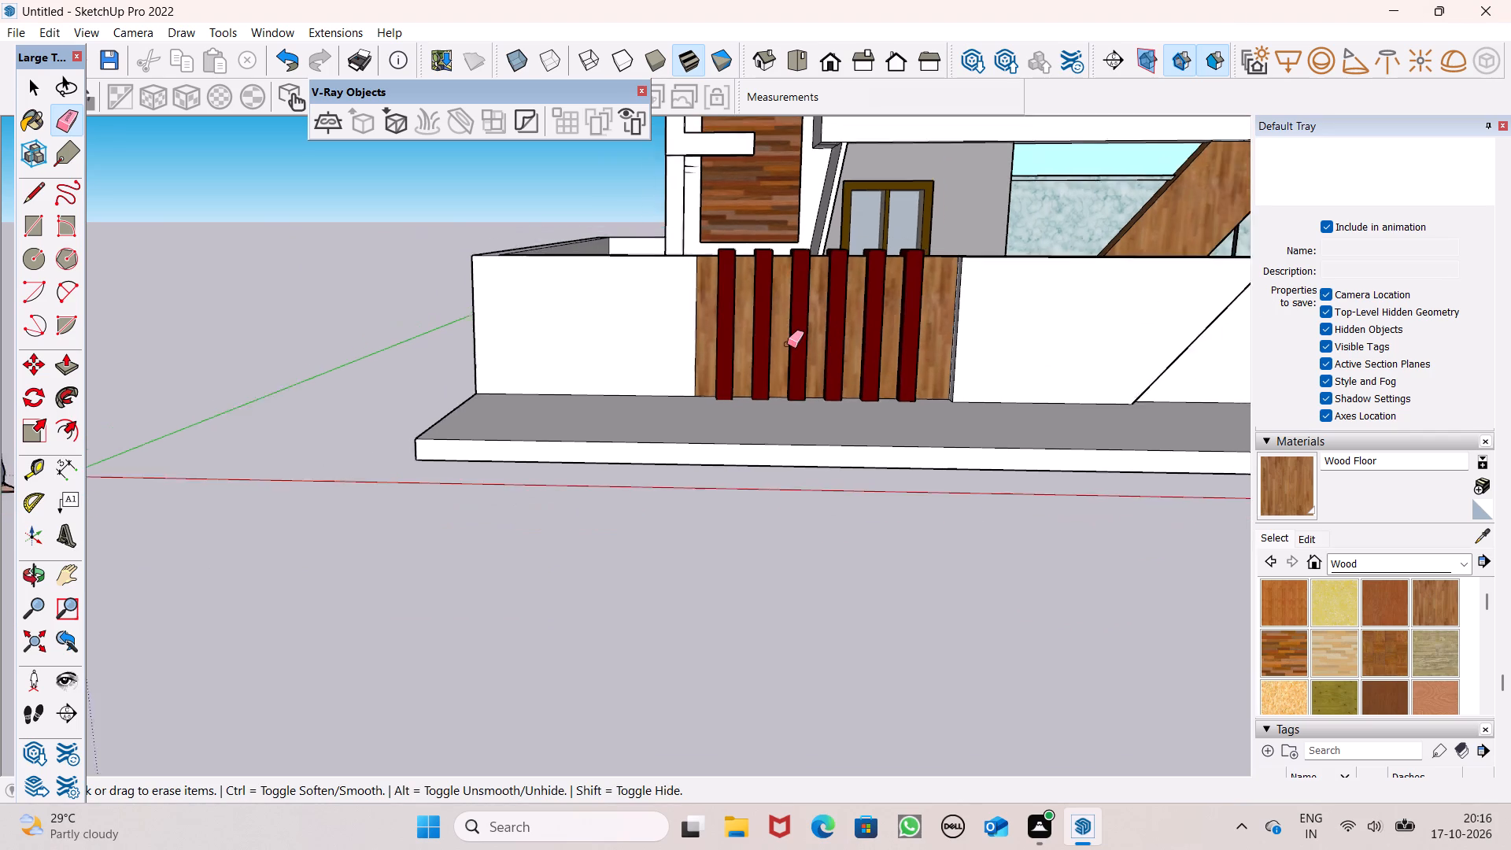
scroll(787, 344, "down", 3)
left_click(1299, 493)
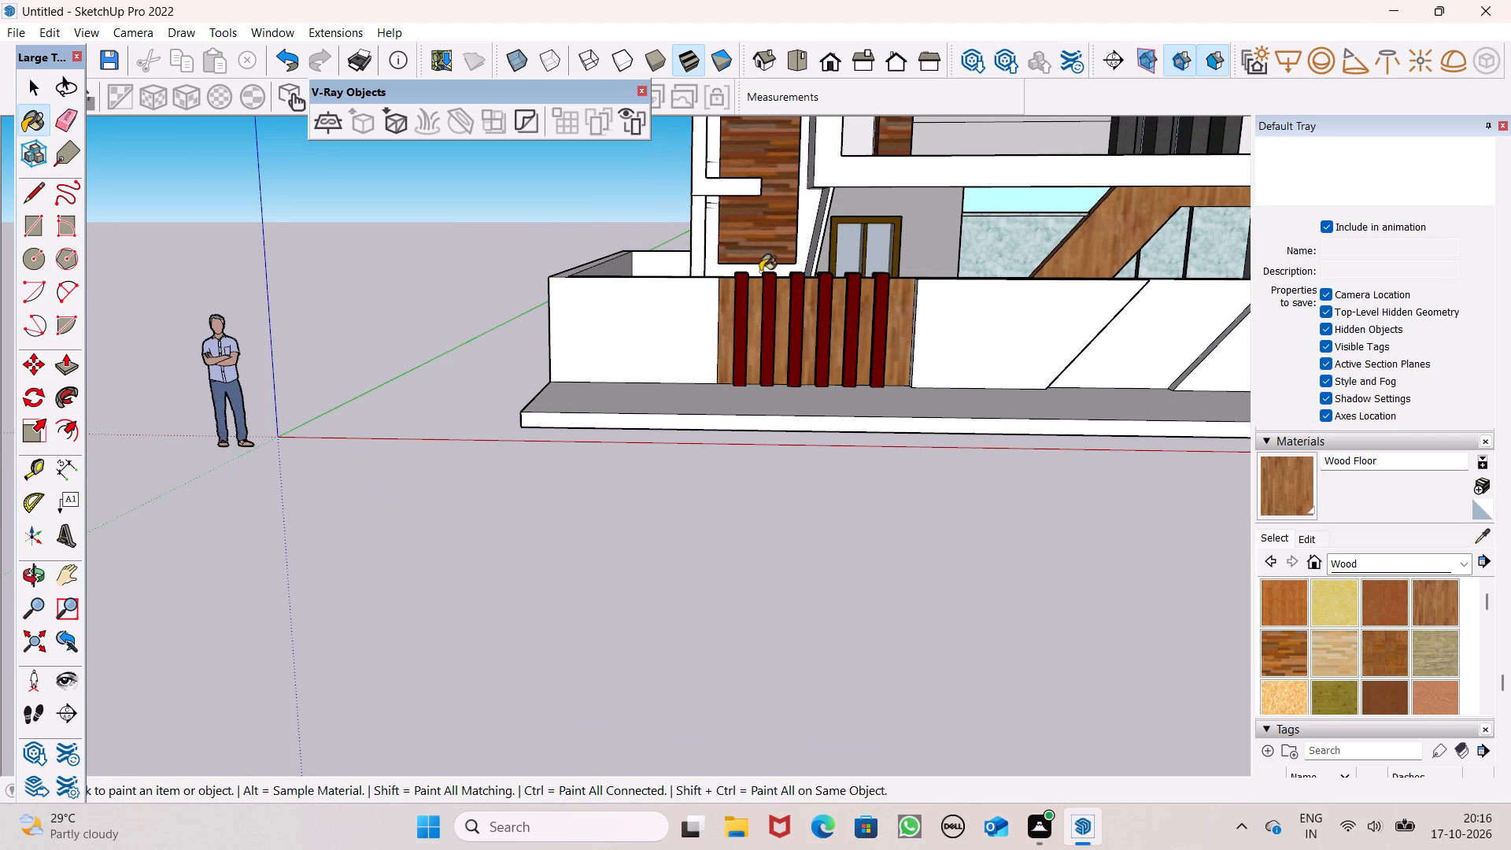
scroll(713, 268, "down", 4)
scroll(1022, 309, "up", 6)
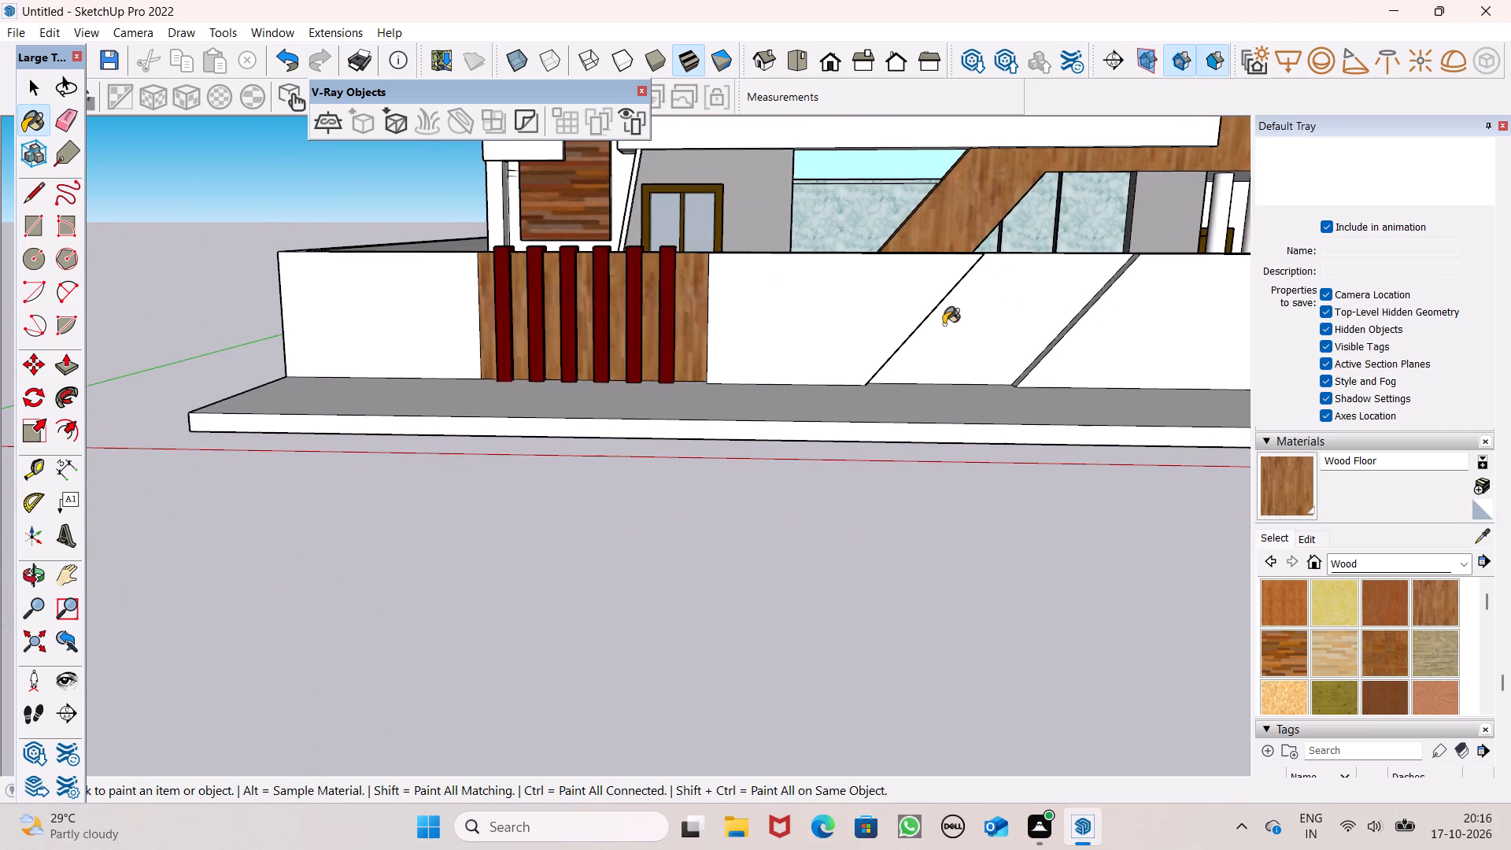
scroll(941, 326, "up", 5)
left_click(962, 336)
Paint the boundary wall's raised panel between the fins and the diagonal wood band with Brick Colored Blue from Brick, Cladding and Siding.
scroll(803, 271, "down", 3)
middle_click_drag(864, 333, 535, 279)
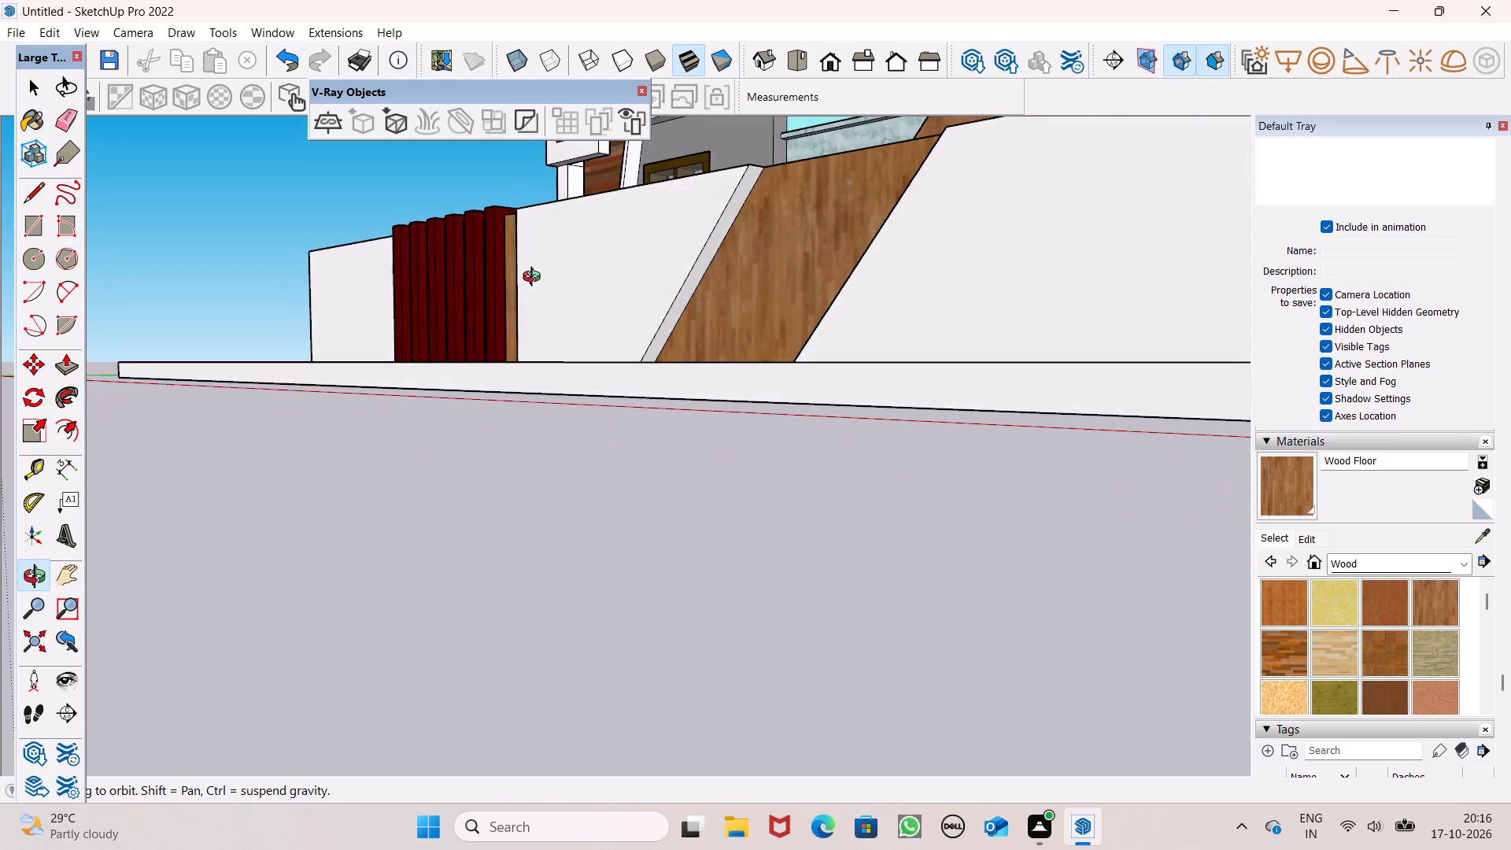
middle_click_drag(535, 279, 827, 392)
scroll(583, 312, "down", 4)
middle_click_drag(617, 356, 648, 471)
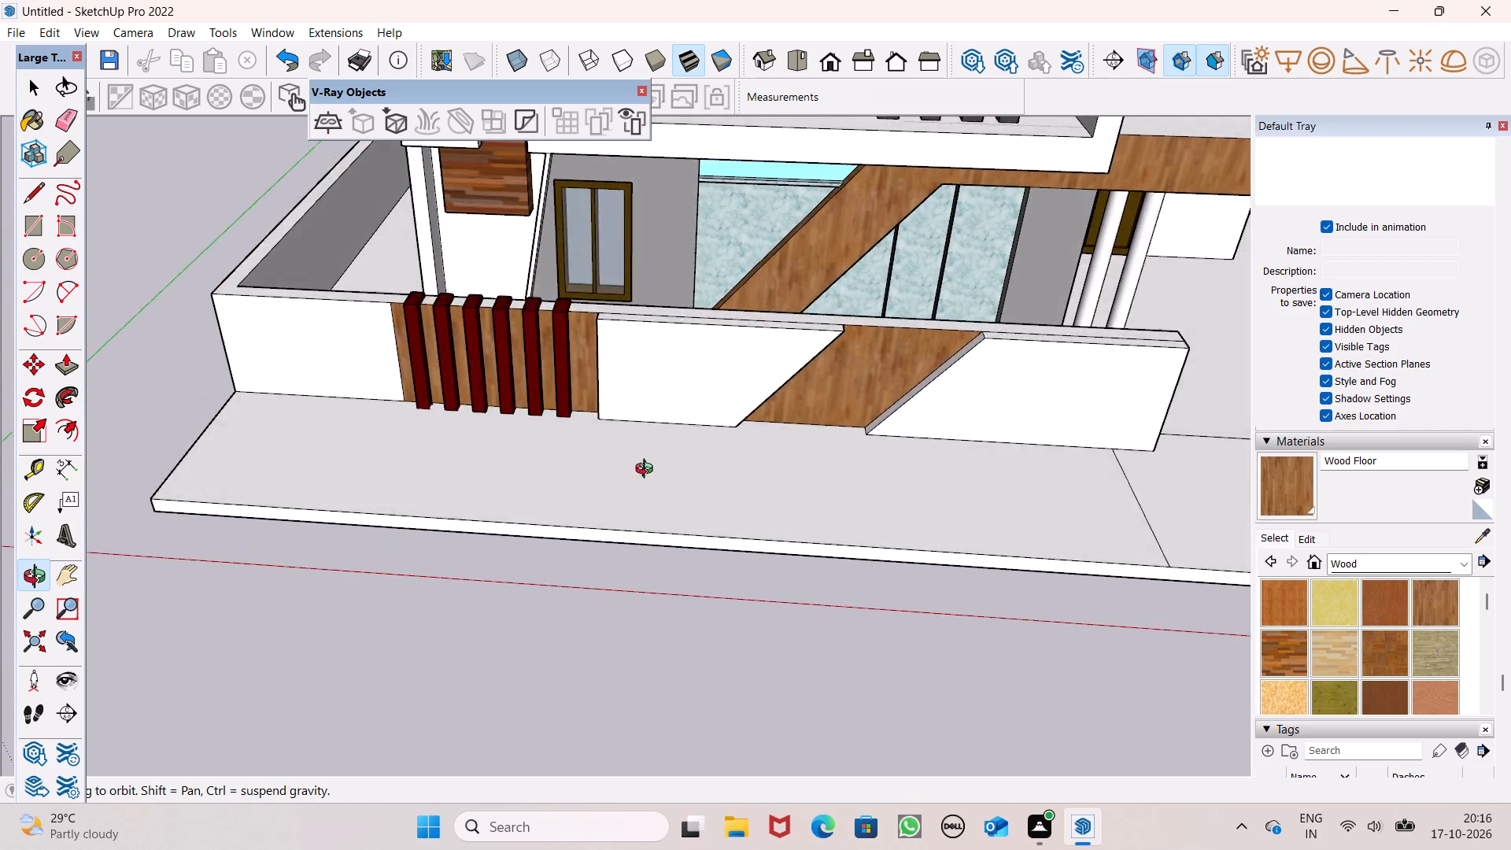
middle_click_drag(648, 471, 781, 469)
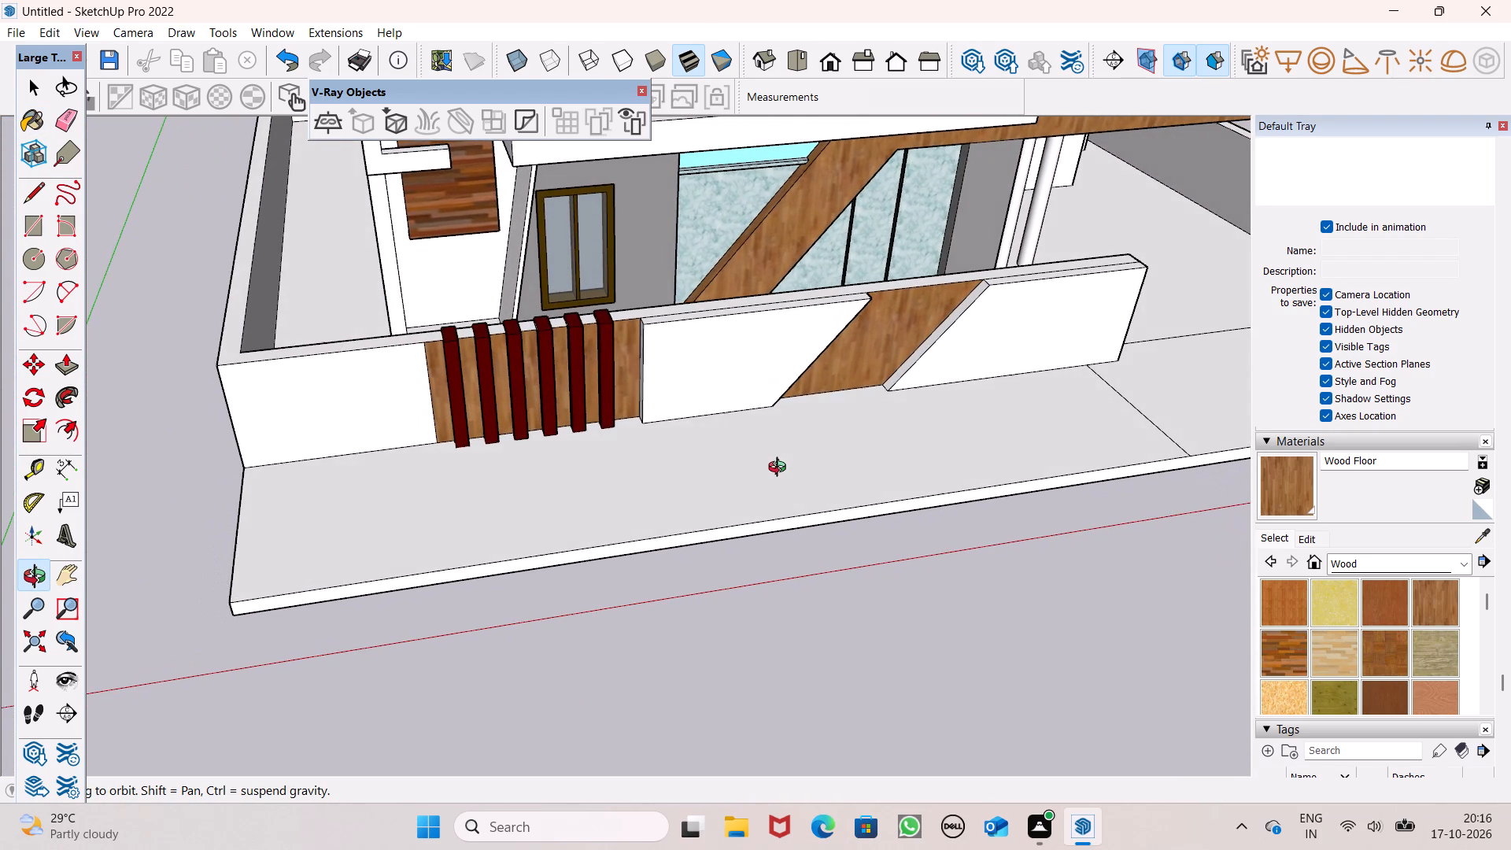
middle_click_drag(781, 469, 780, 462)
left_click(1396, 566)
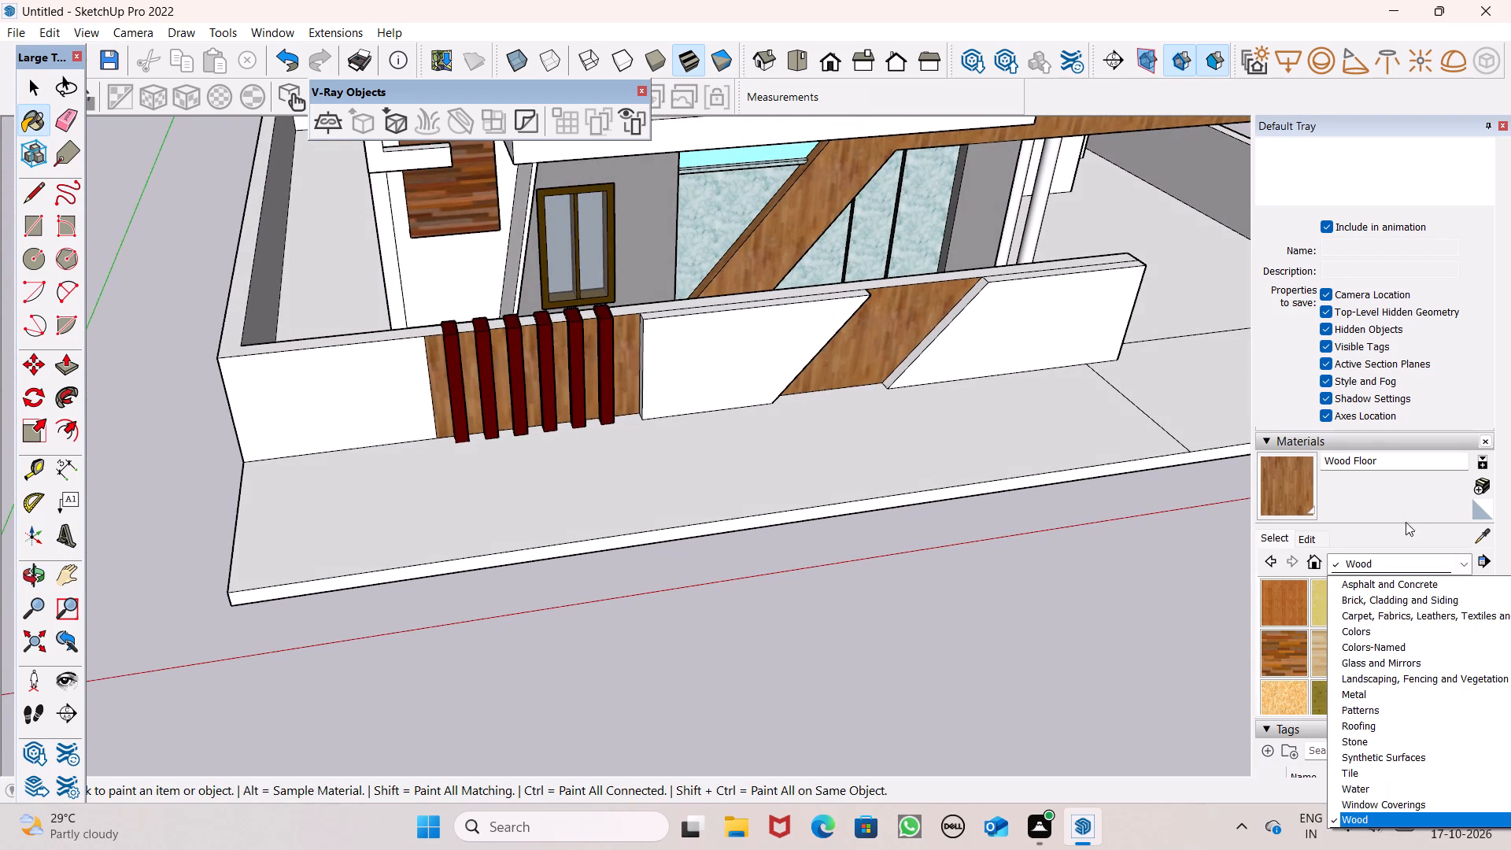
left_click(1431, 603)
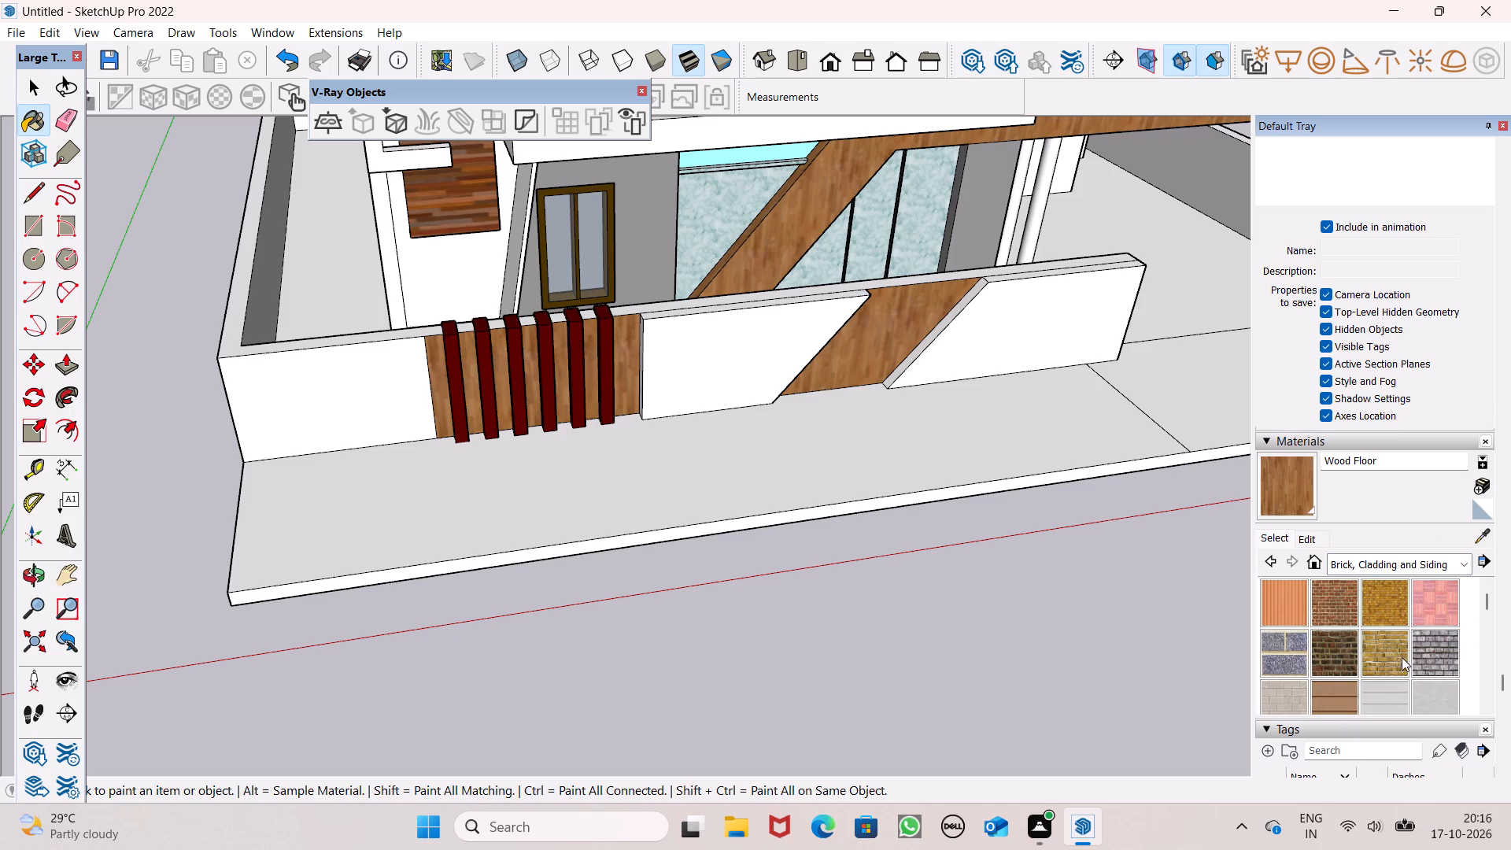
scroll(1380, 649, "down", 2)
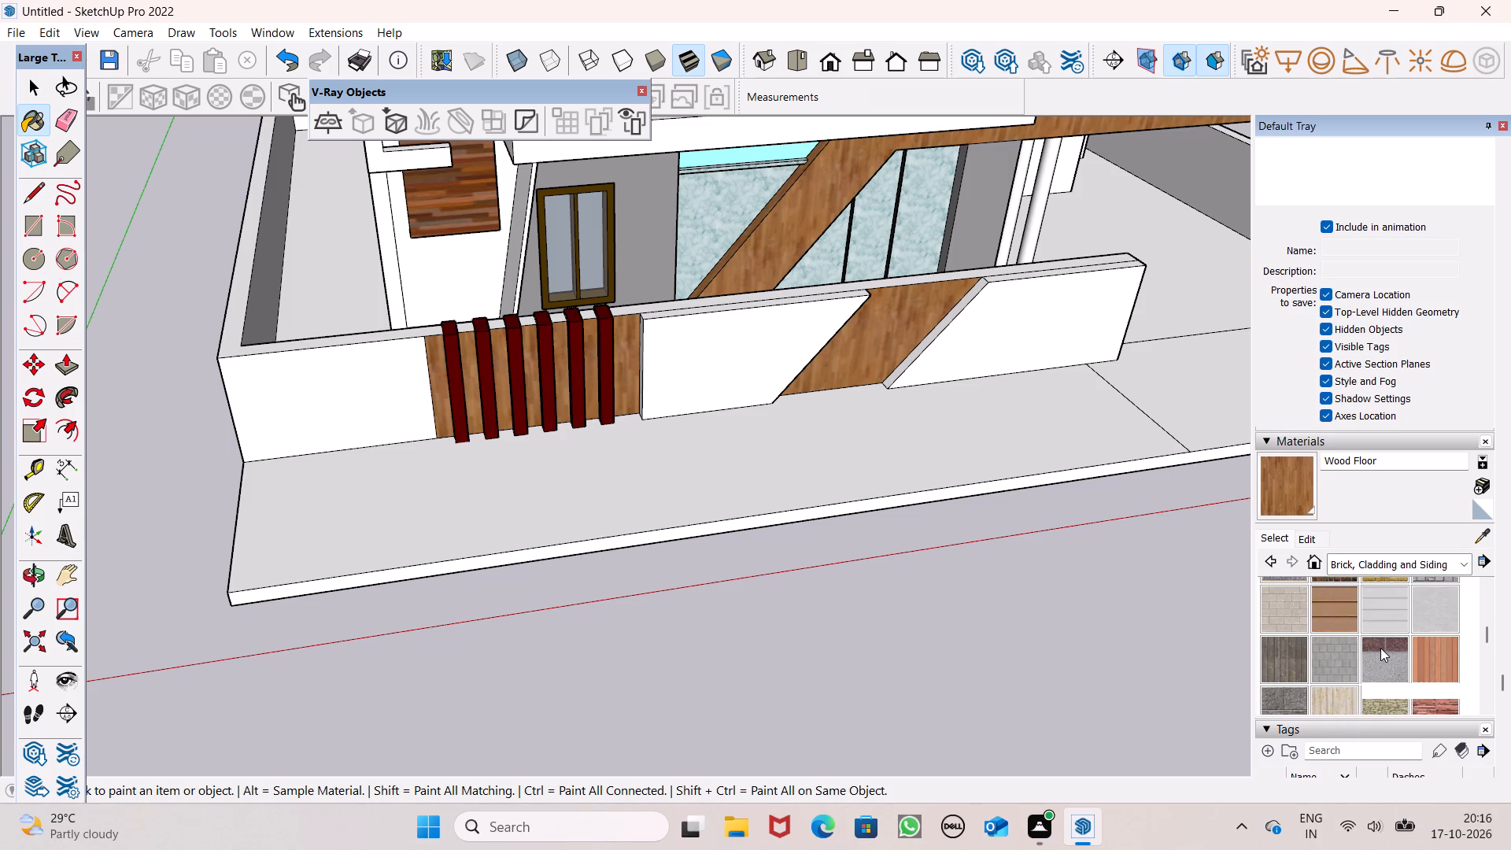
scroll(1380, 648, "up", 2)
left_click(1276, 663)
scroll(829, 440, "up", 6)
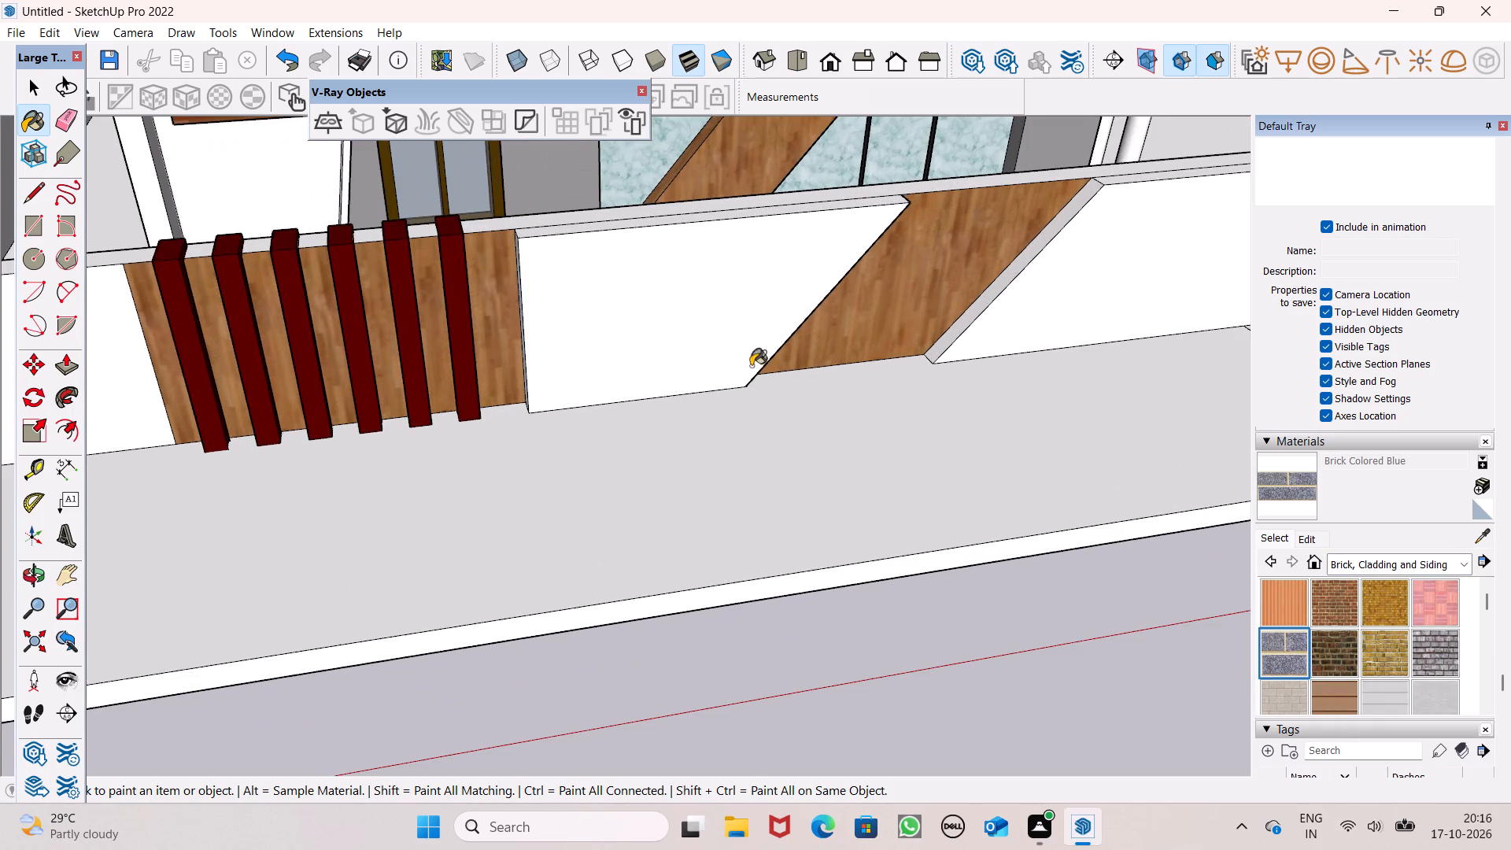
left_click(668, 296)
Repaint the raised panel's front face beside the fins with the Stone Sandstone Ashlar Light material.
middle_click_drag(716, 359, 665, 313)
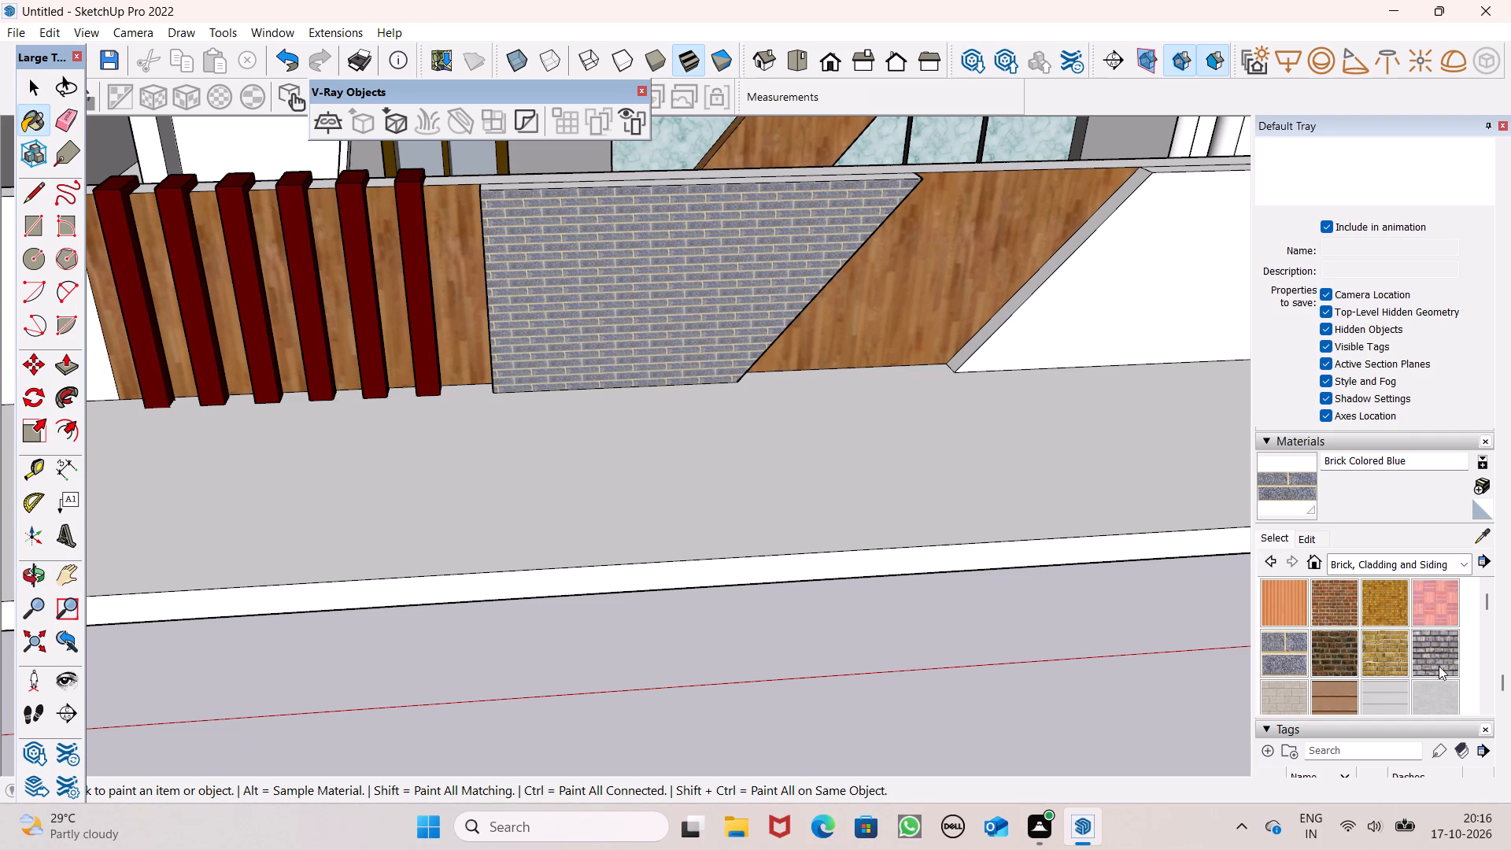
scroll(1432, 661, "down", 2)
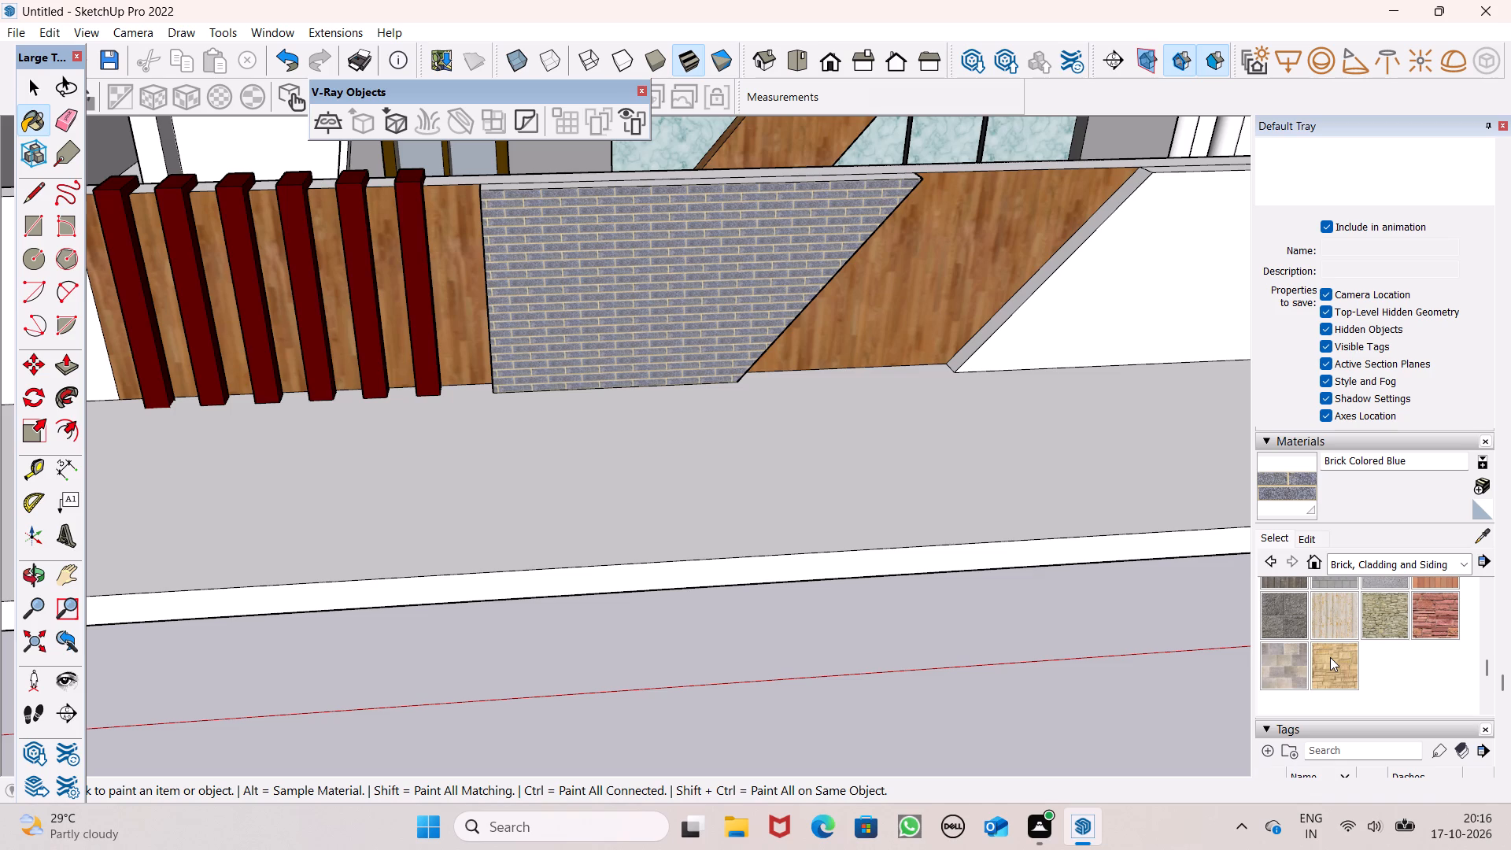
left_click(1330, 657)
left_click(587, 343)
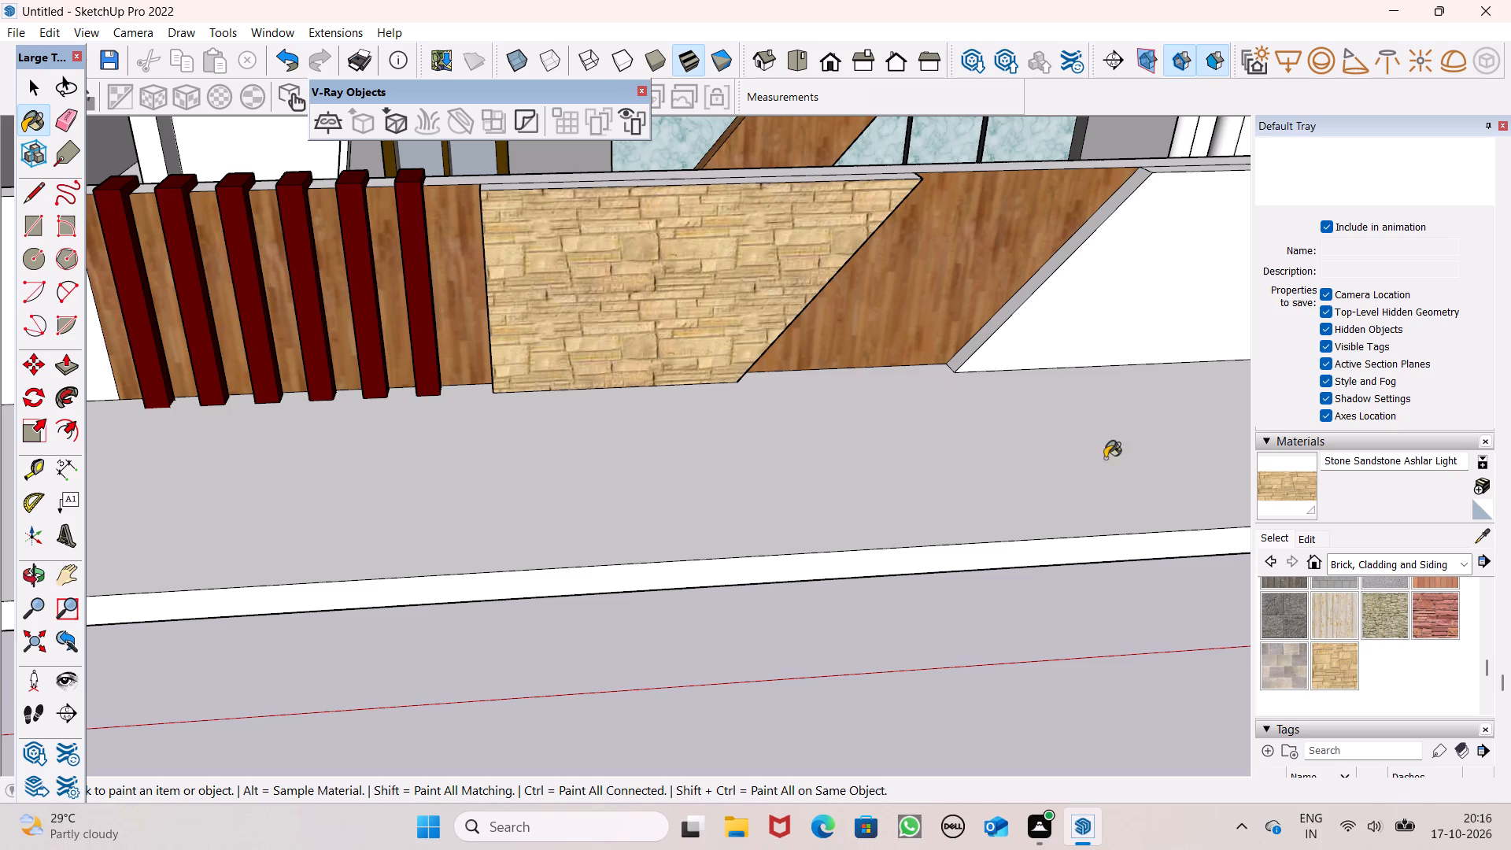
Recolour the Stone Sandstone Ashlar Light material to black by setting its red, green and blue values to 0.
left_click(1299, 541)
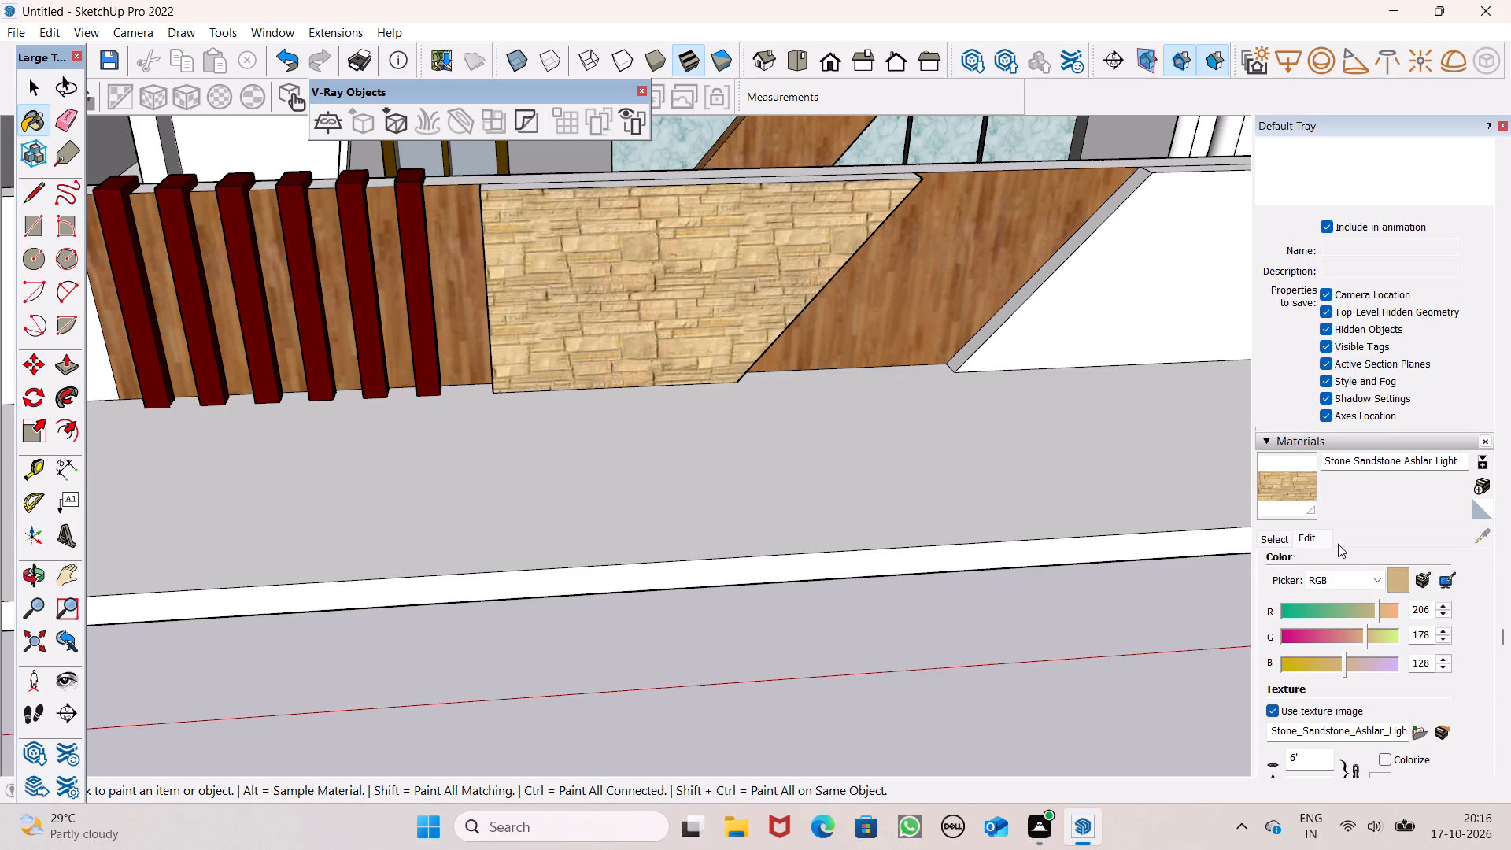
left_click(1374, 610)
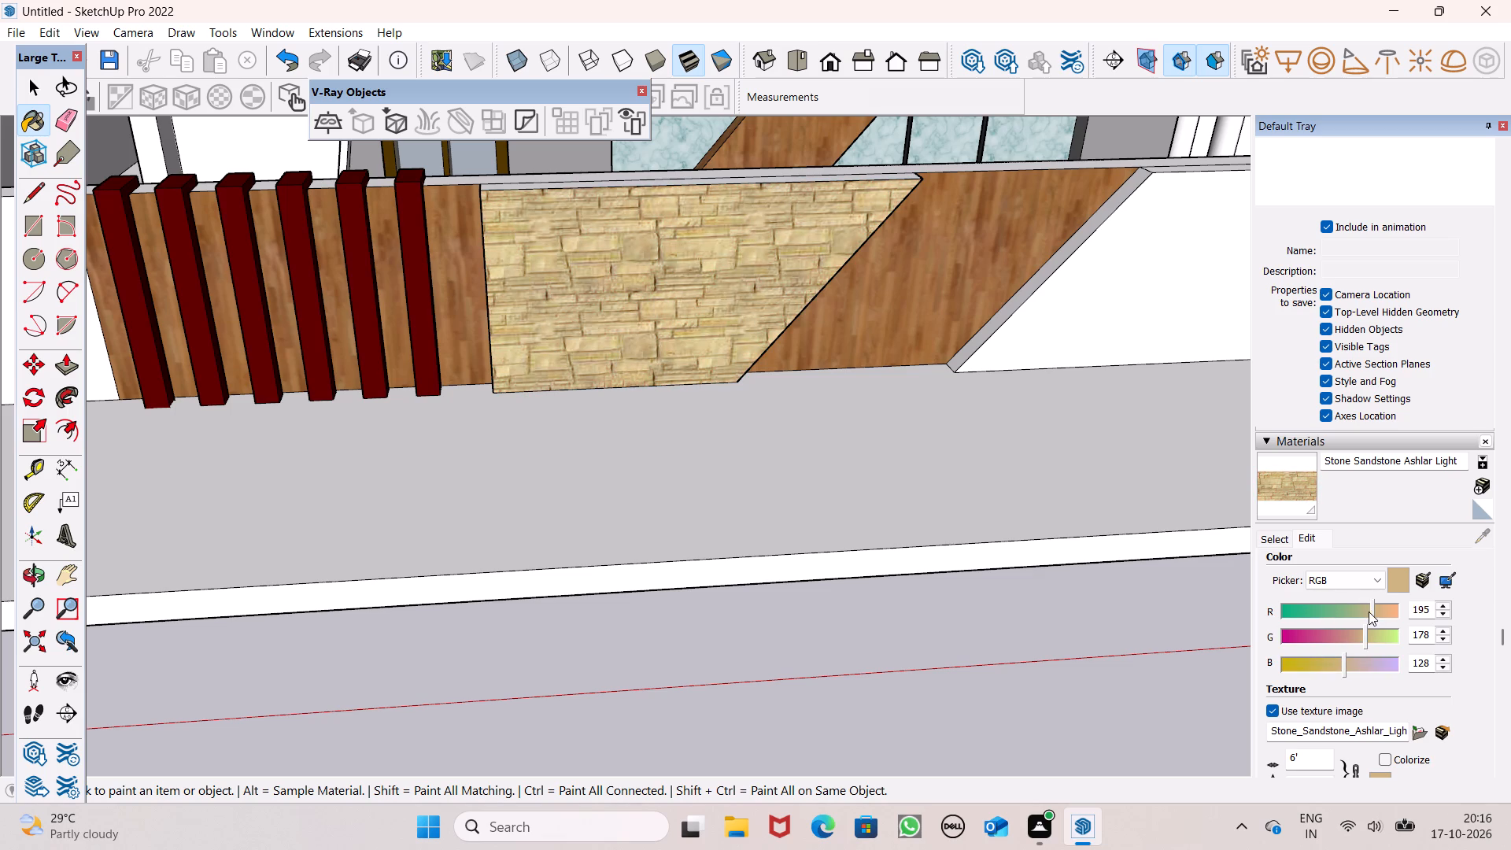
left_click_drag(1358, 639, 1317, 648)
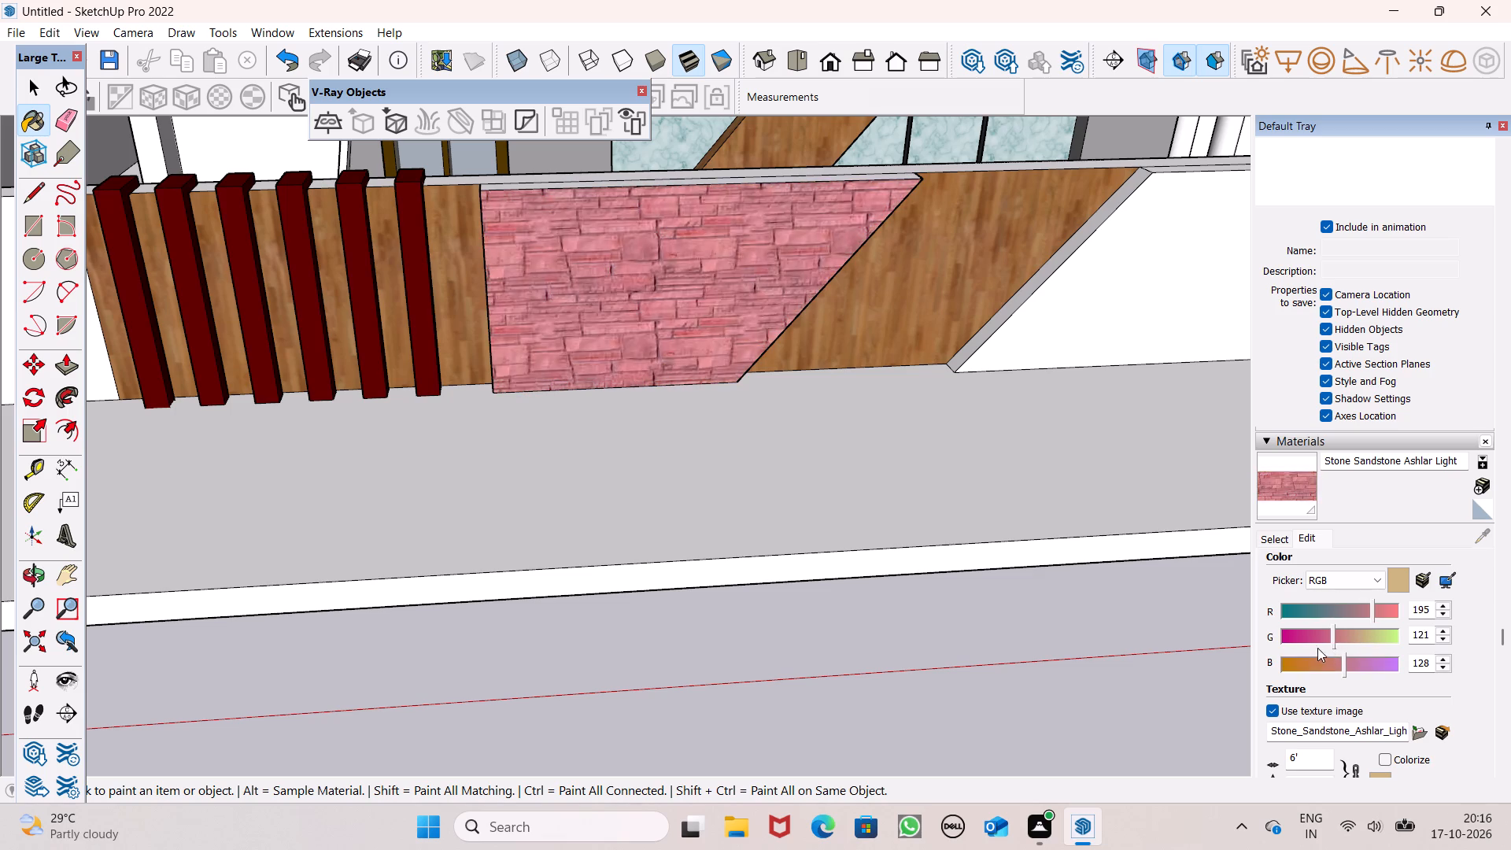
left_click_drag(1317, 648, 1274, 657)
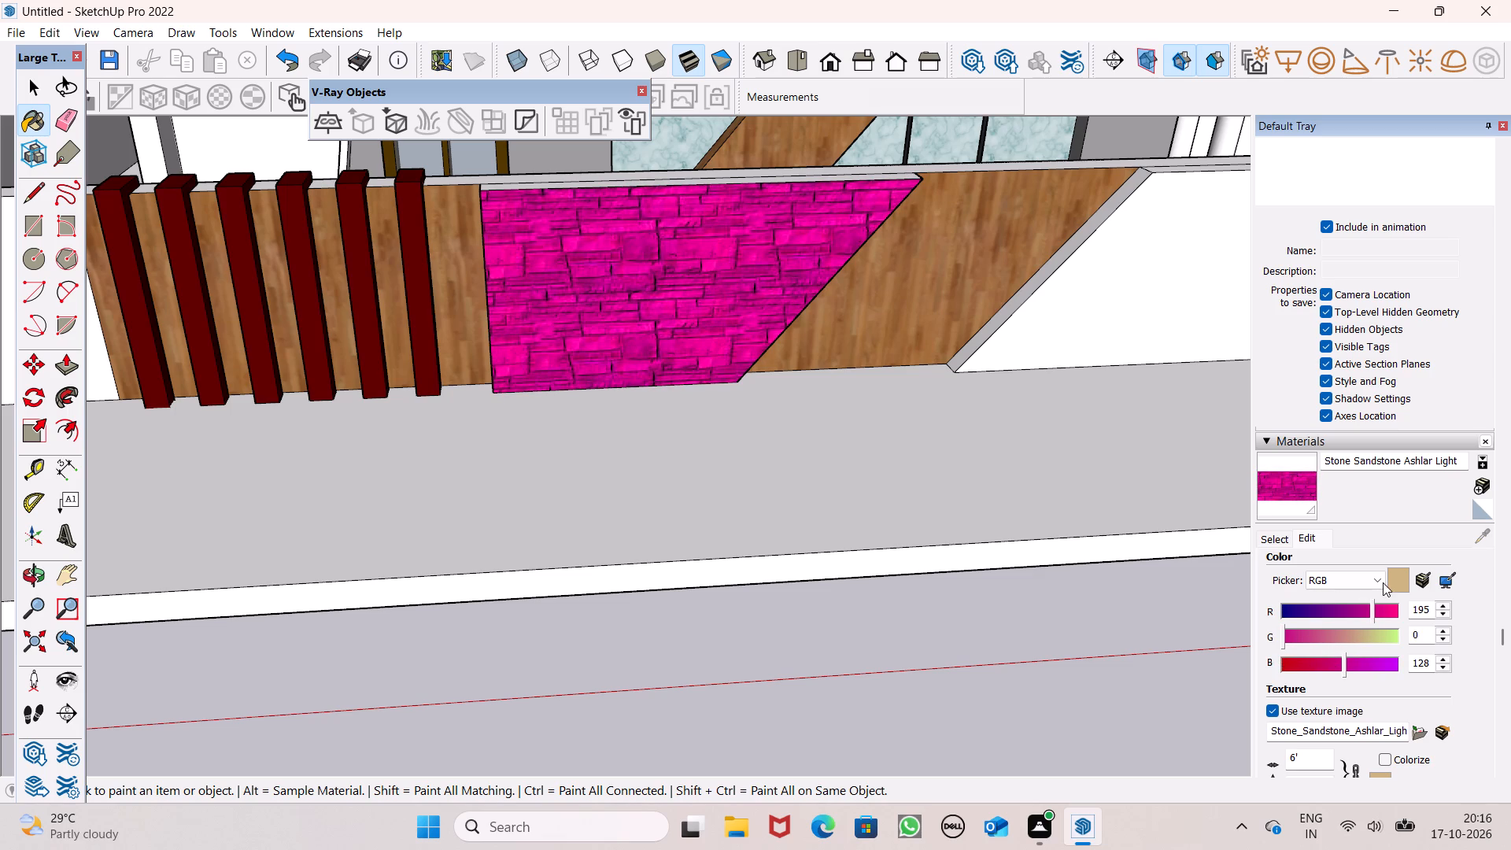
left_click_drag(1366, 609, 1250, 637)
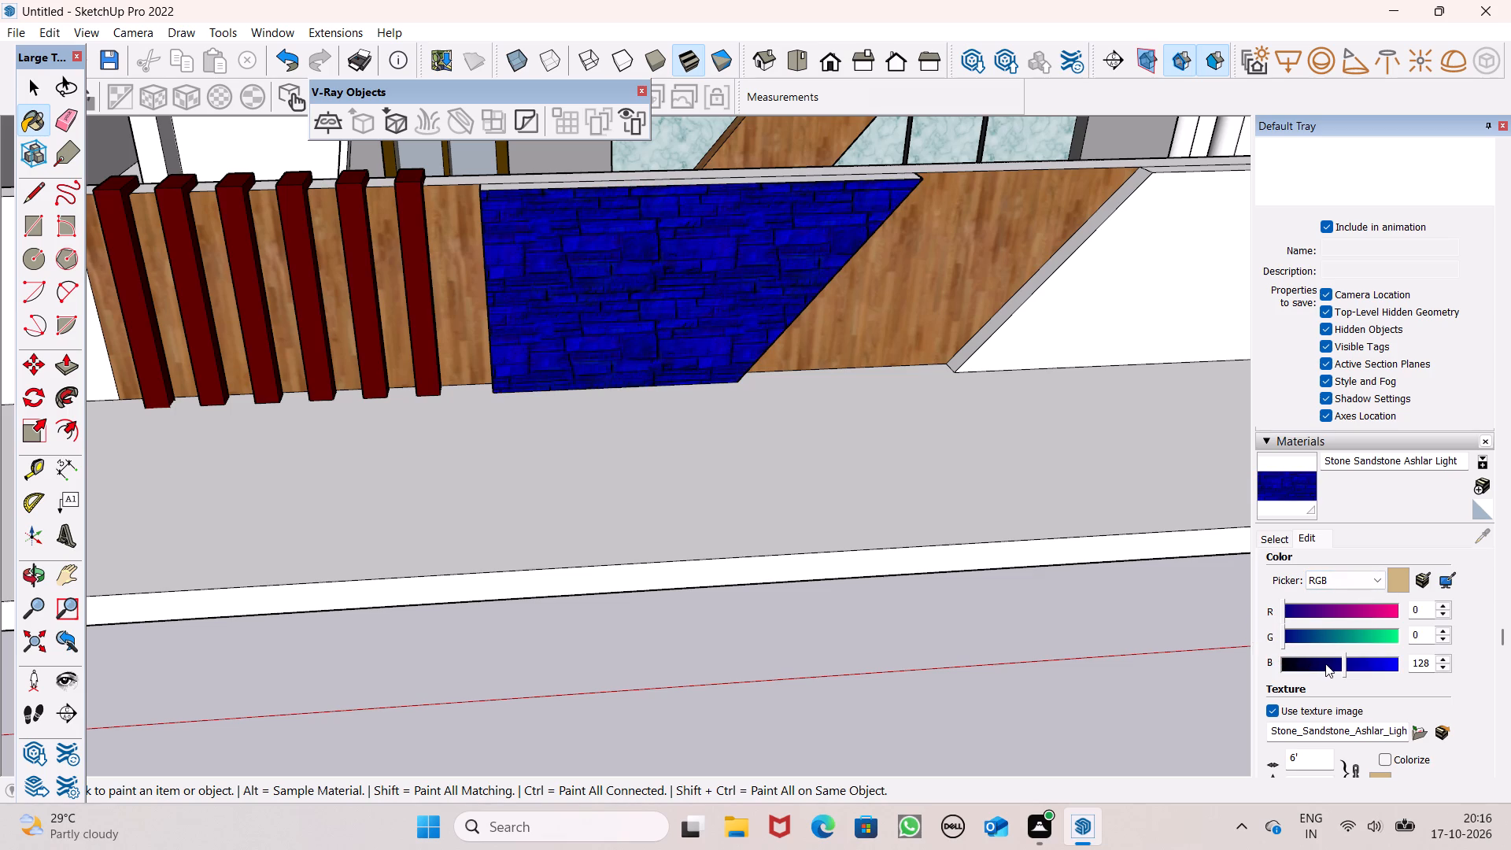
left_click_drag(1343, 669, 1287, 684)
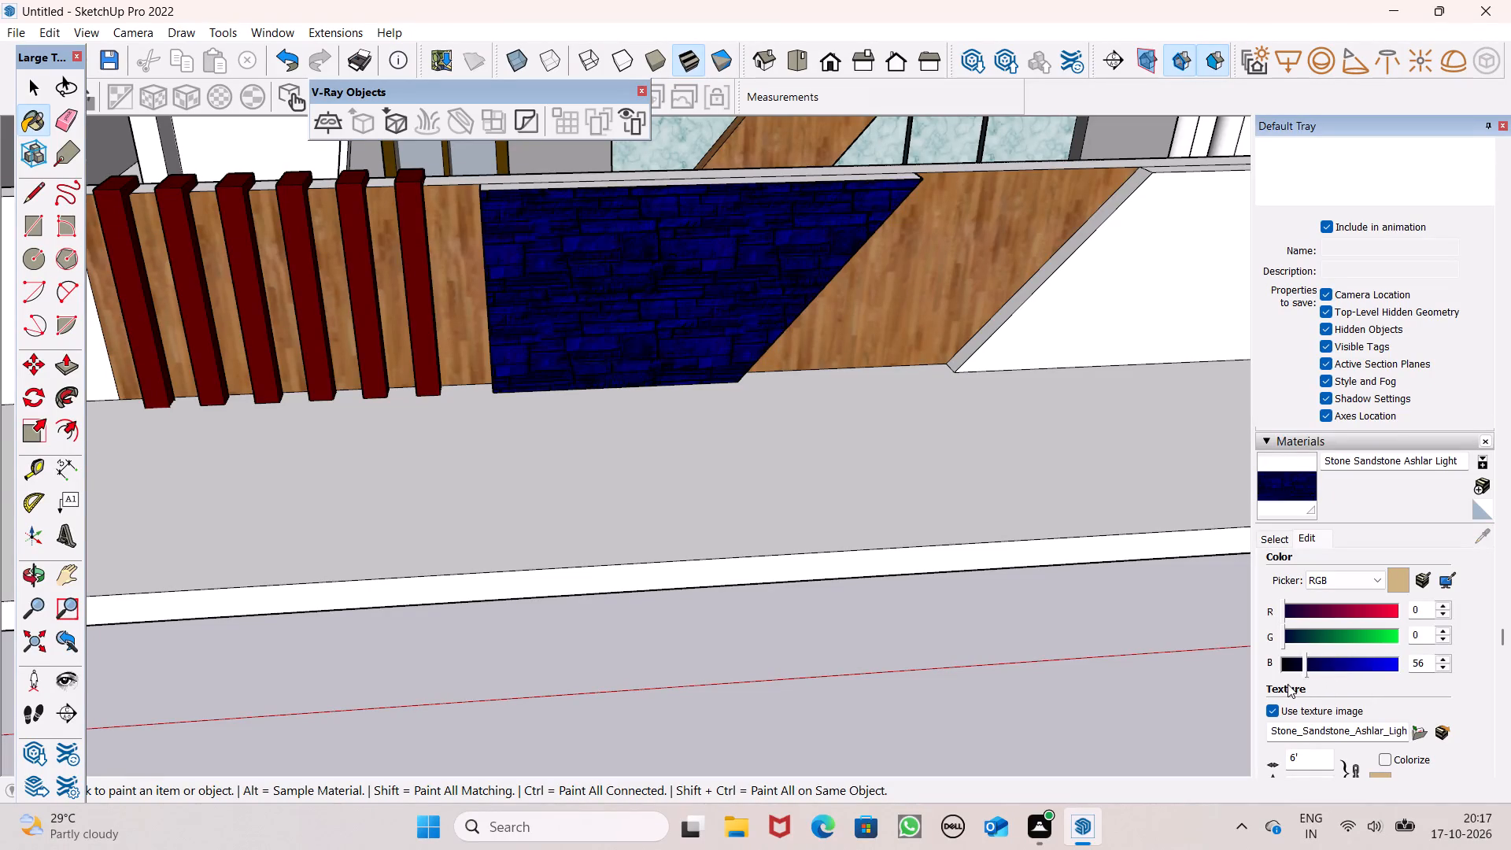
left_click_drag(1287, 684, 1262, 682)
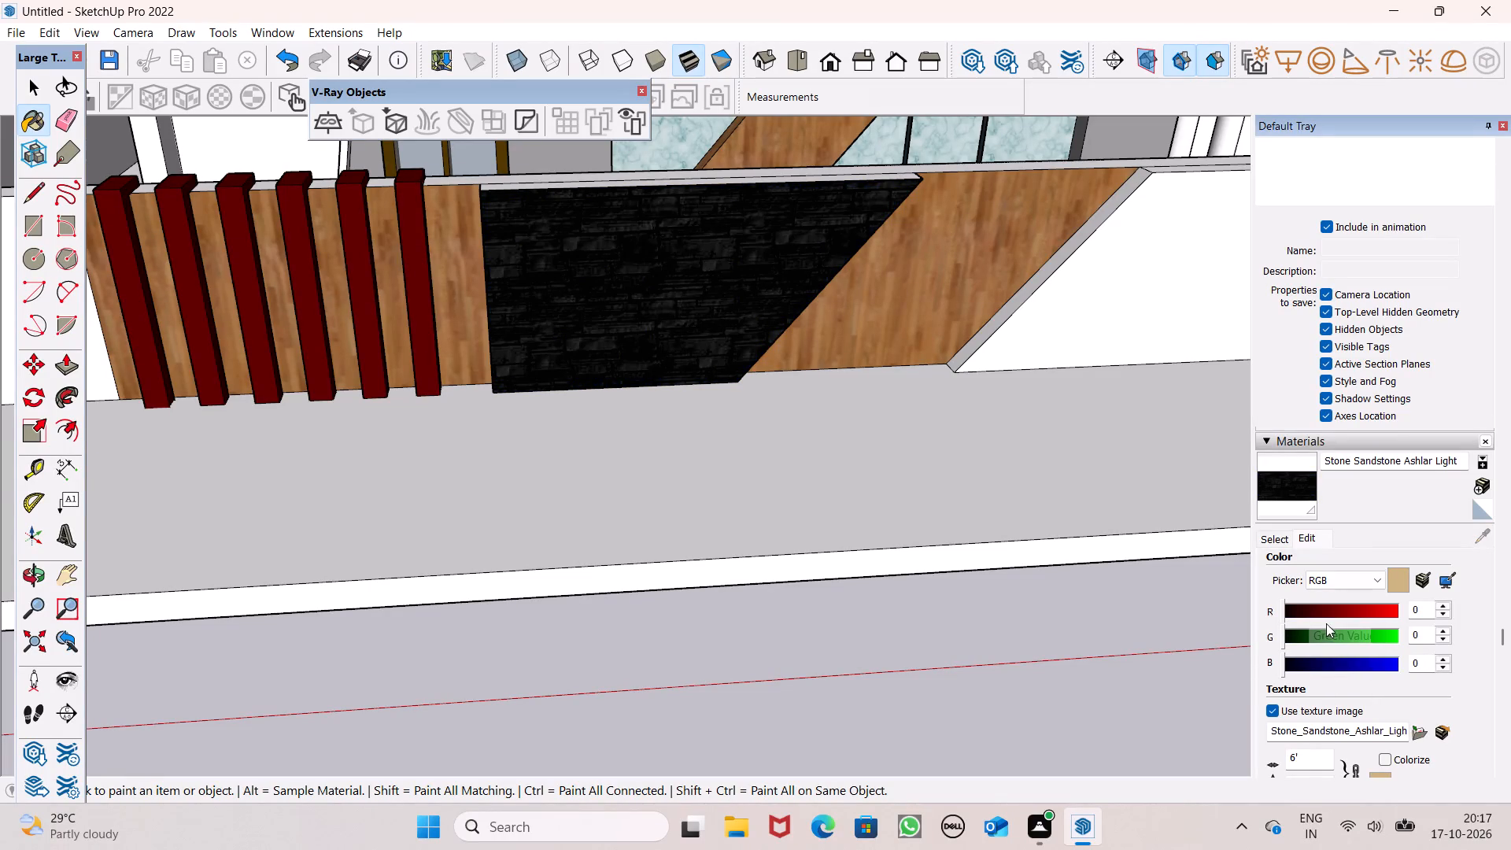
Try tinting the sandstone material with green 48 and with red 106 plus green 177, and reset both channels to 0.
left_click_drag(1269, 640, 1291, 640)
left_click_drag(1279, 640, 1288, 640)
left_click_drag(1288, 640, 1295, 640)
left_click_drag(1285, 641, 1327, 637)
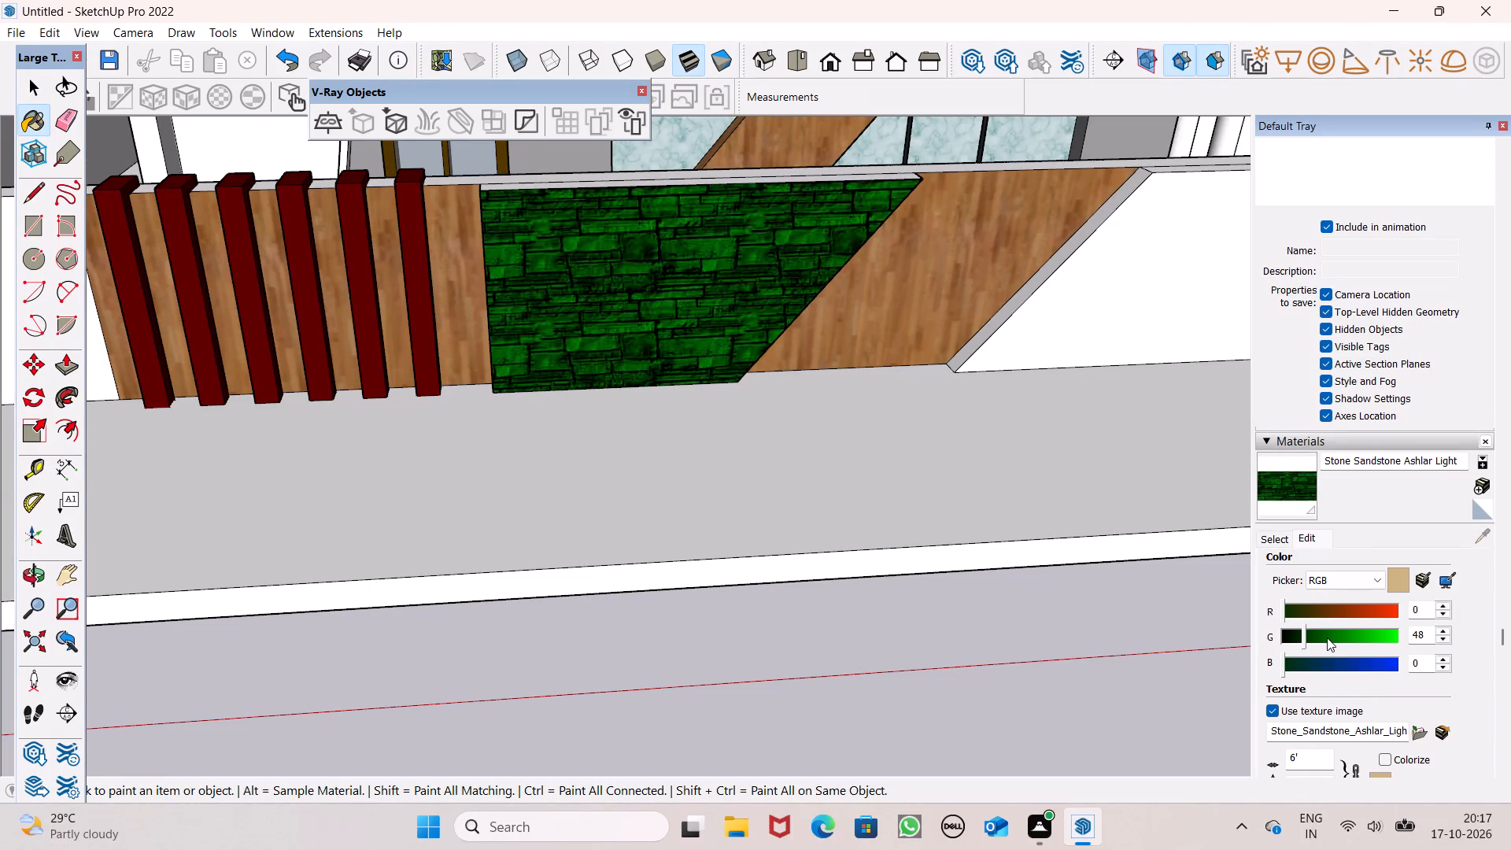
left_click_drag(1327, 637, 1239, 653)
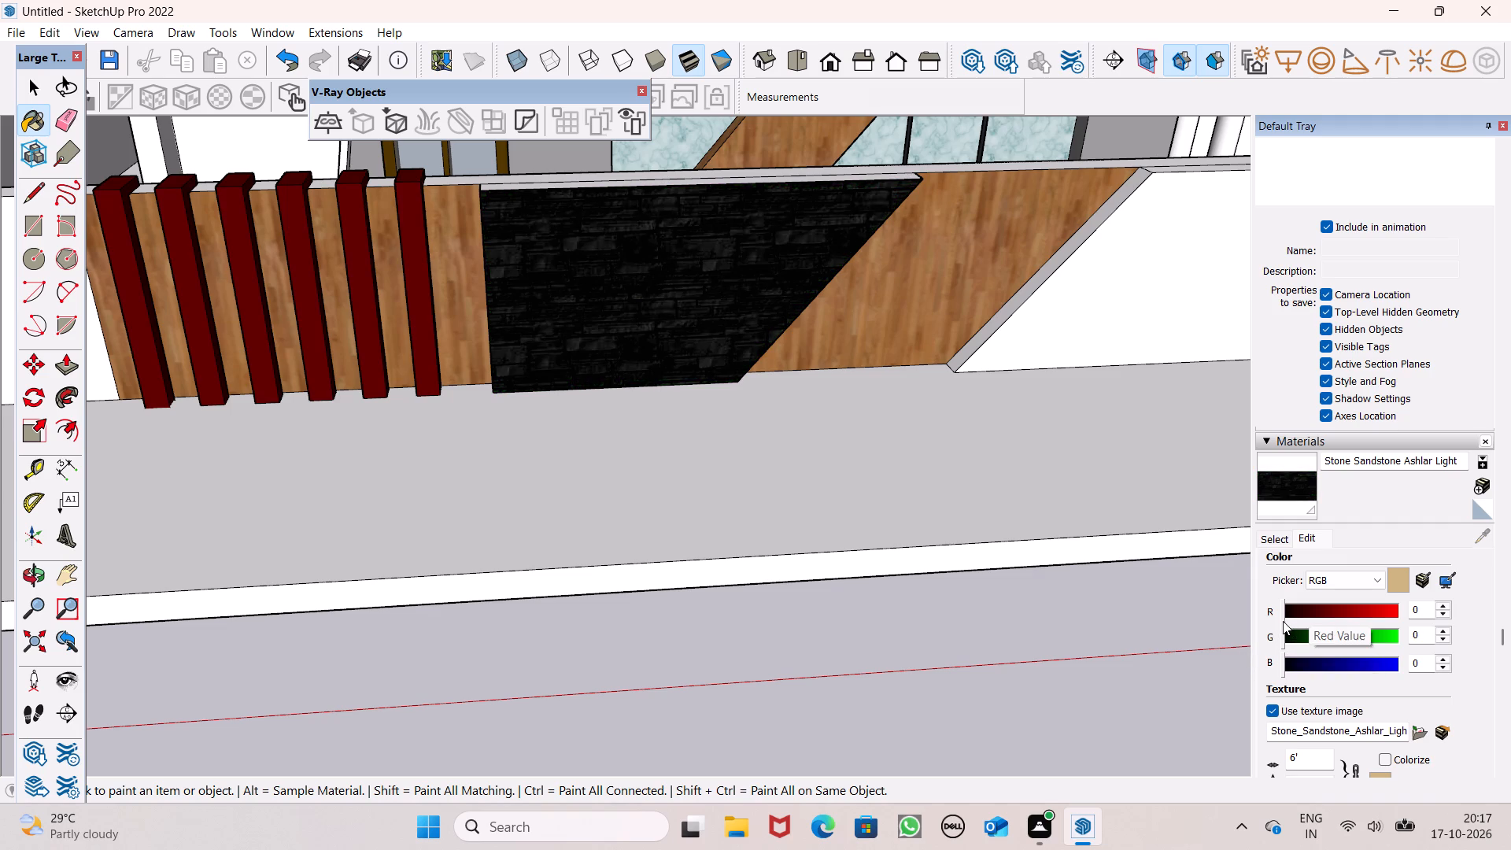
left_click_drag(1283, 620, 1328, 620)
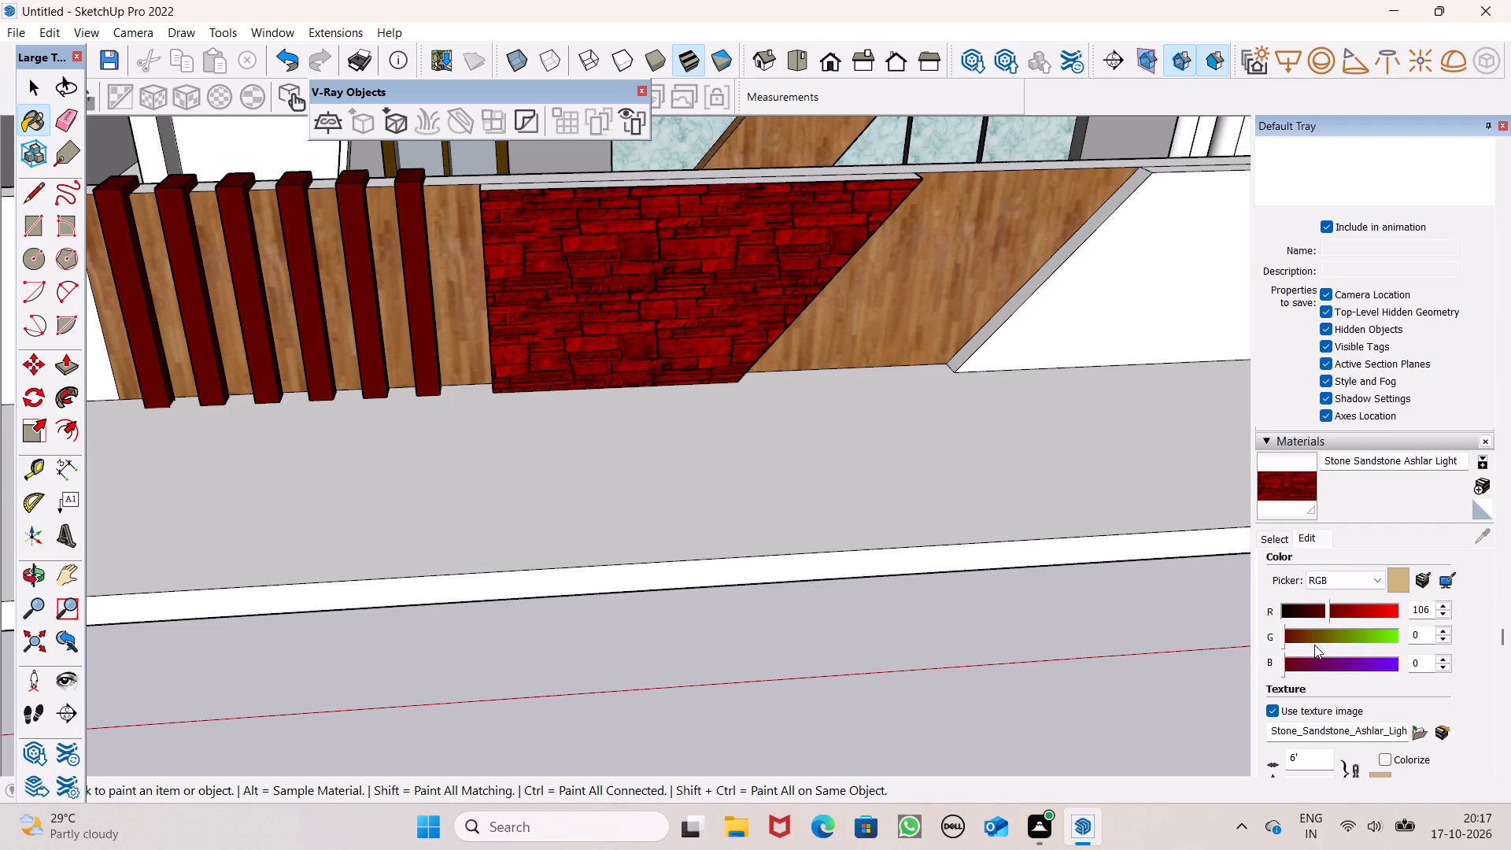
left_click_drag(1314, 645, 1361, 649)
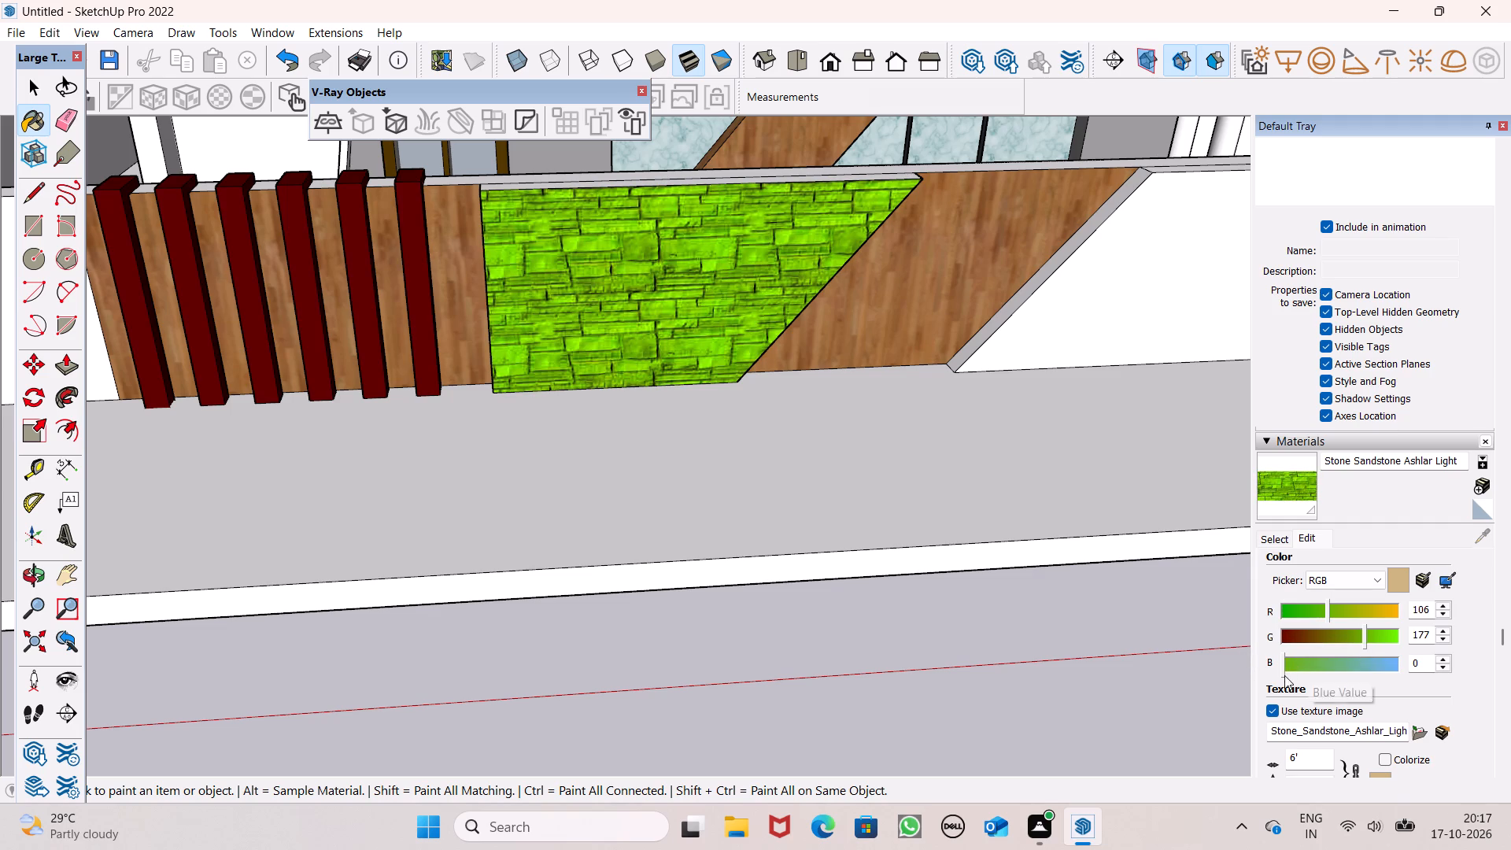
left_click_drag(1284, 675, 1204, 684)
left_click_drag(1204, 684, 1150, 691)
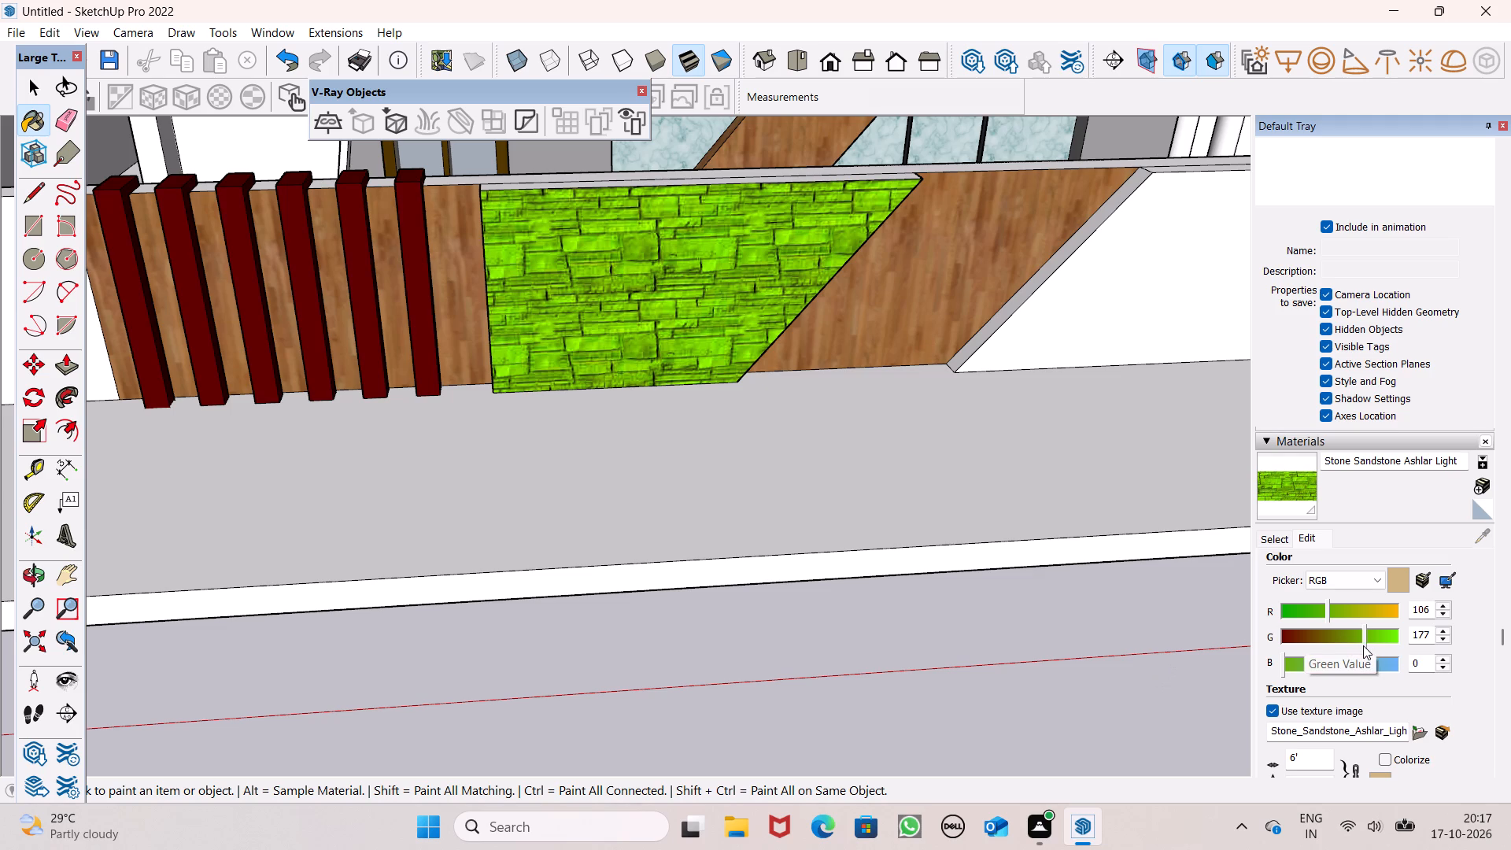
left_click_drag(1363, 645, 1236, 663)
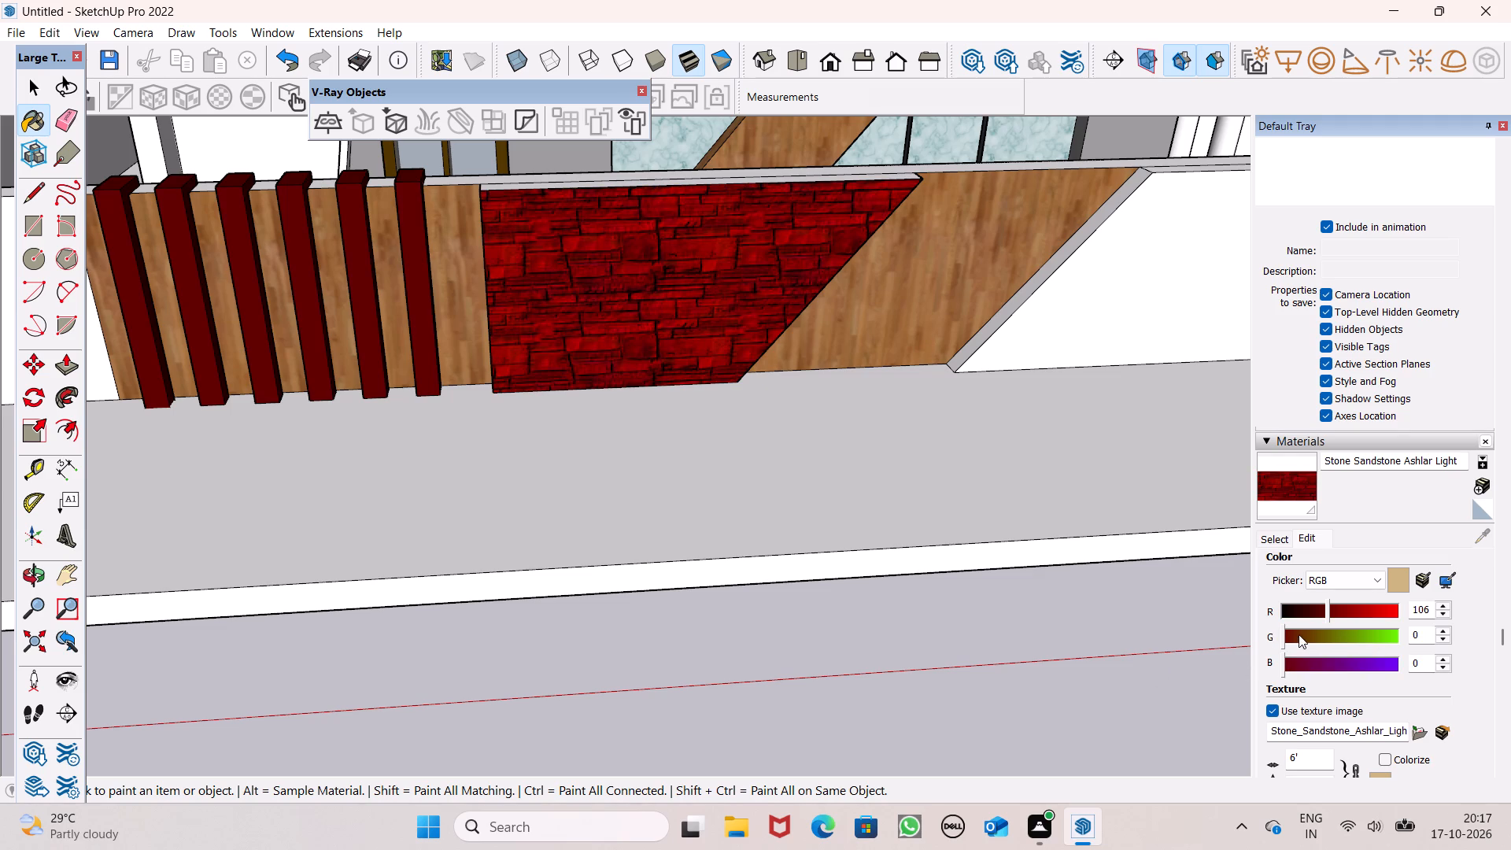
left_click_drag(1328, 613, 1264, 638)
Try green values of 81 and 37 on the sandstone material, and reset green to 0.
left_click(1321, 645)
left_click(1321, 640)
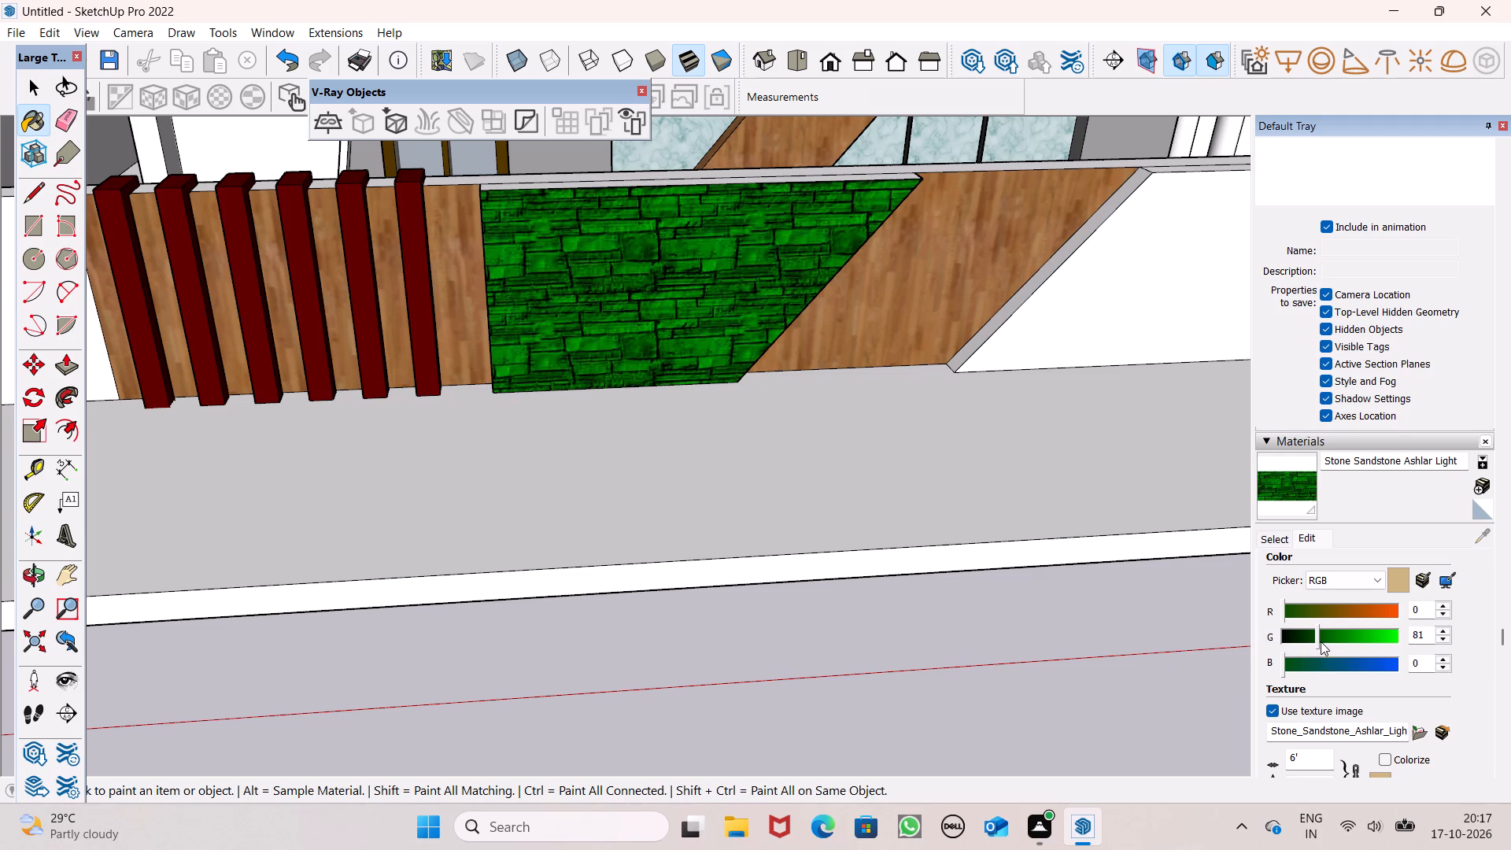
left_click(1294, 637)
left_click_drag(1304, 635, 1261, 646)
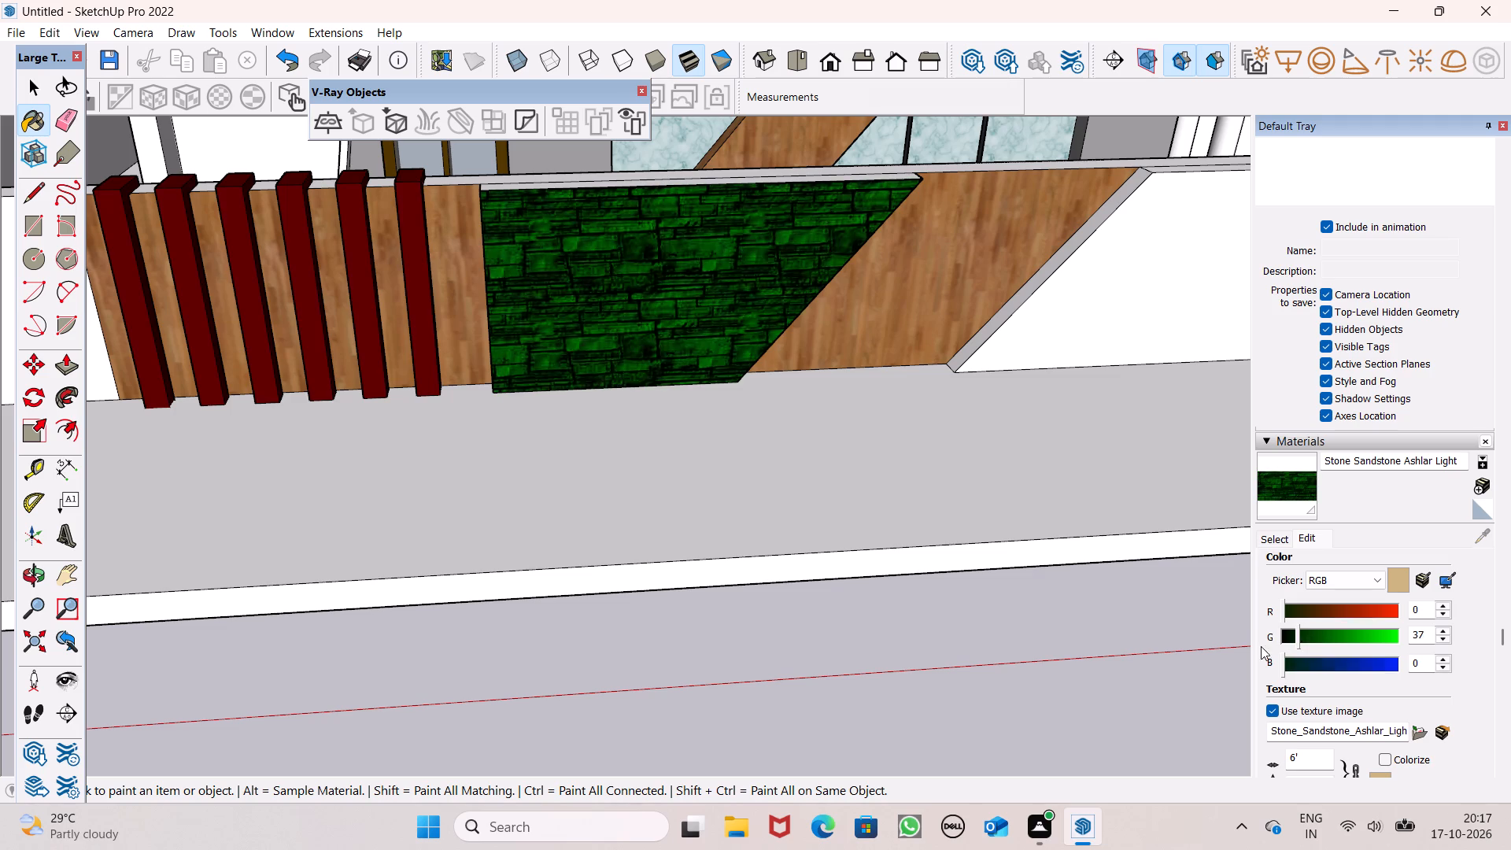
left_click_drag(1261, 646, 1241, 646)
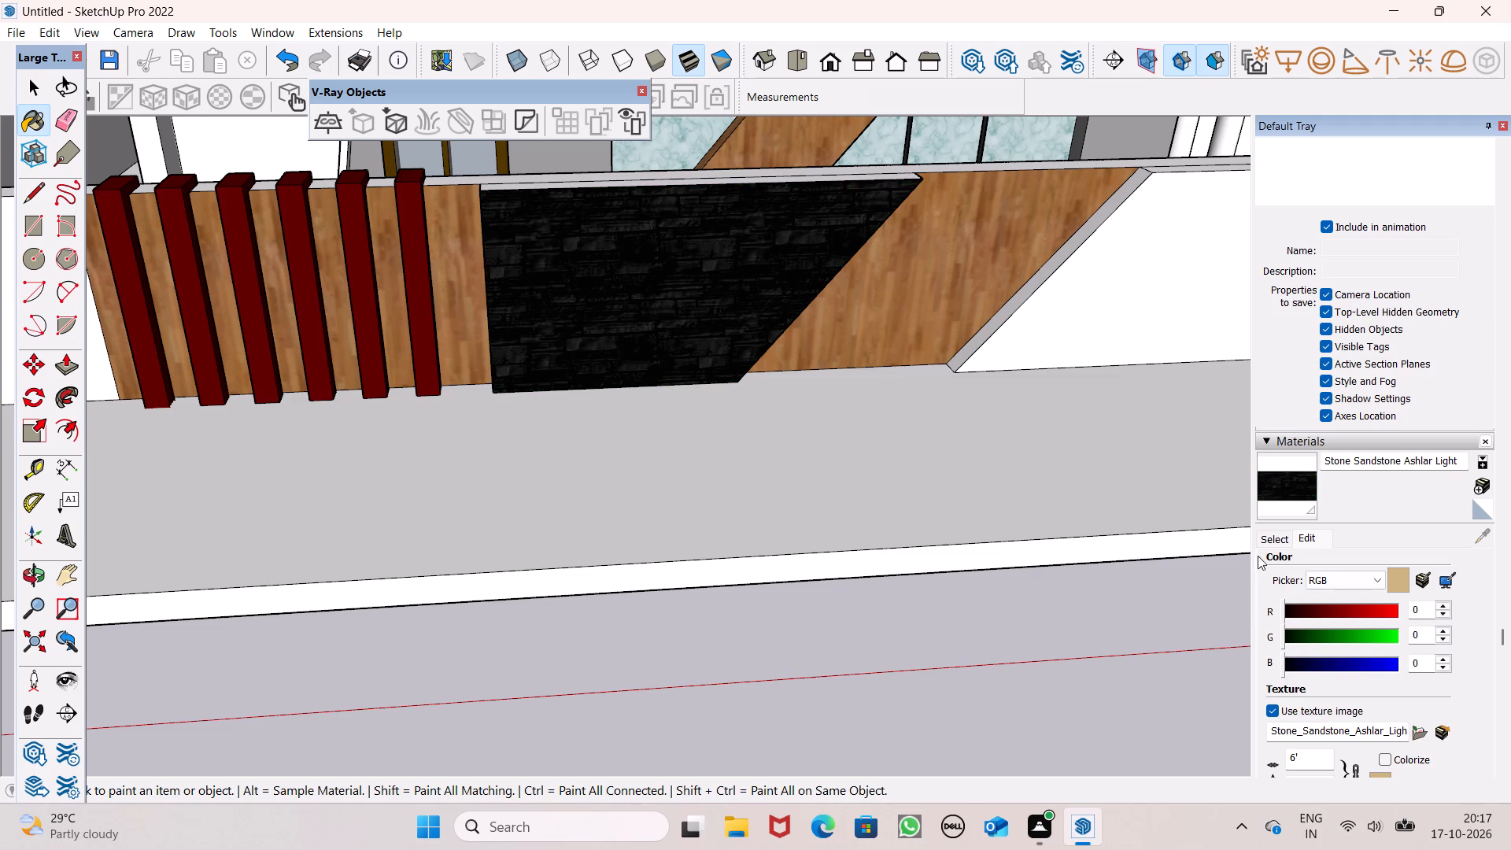
Paint the raised panel's front face with the Rough Square Concrete Block material.
left_click(1283, 535)
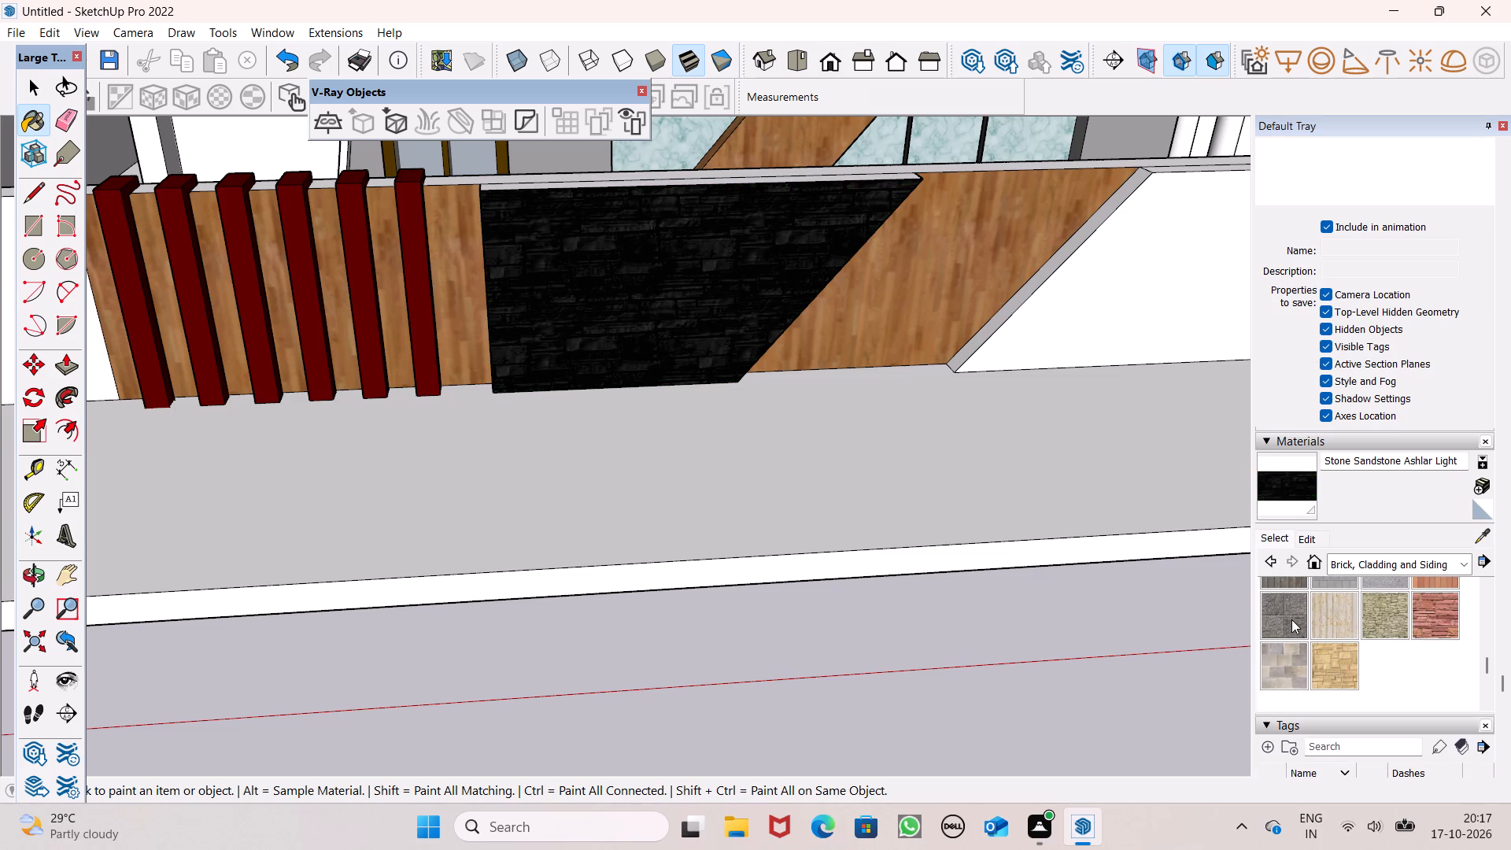
left_click(1291, 619)
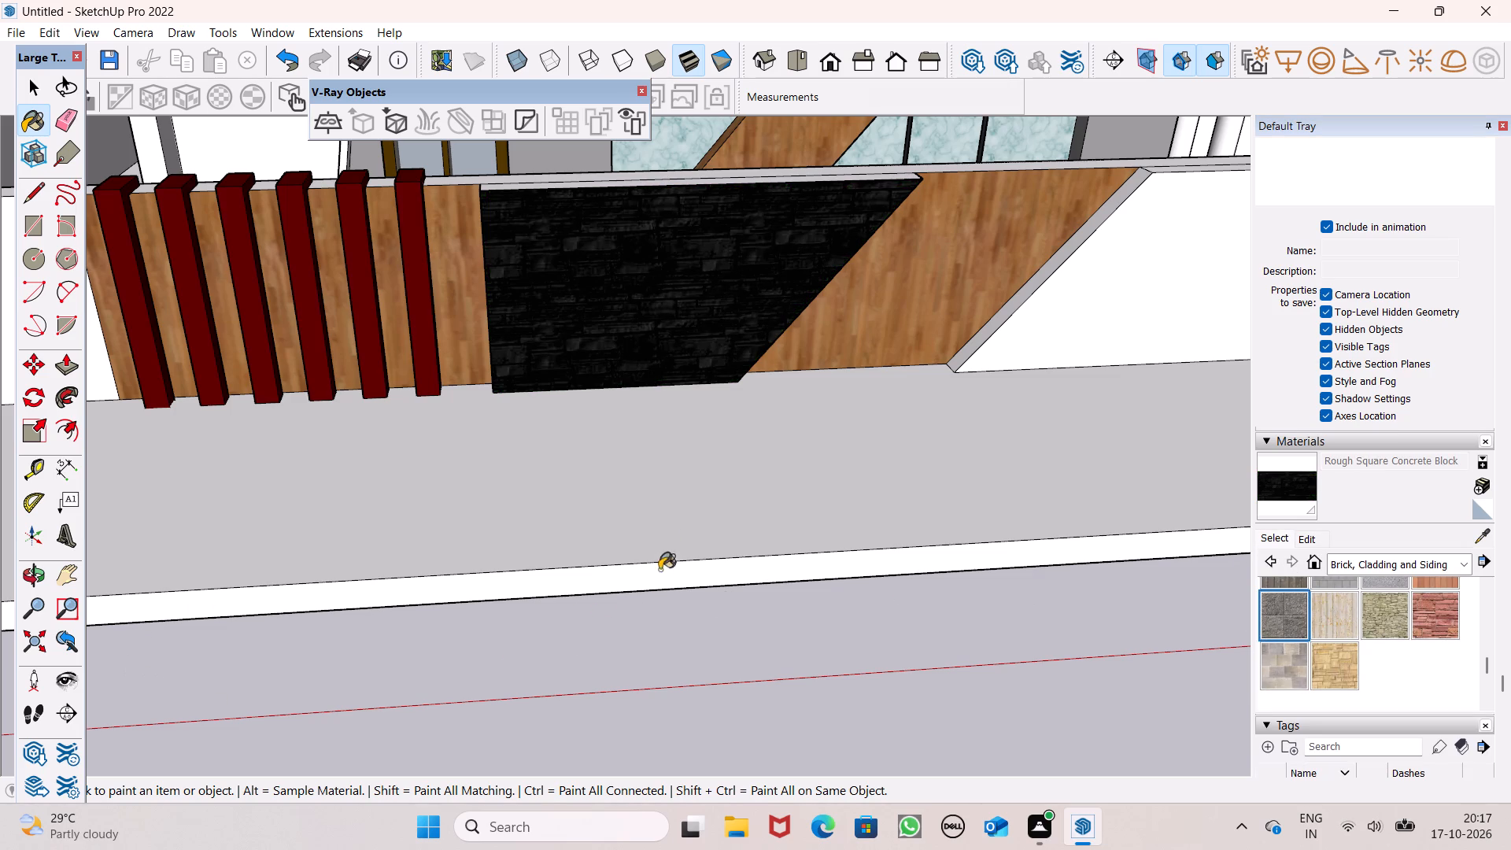
left_click(713, 341)
scroll(684, 342, "down", 2)
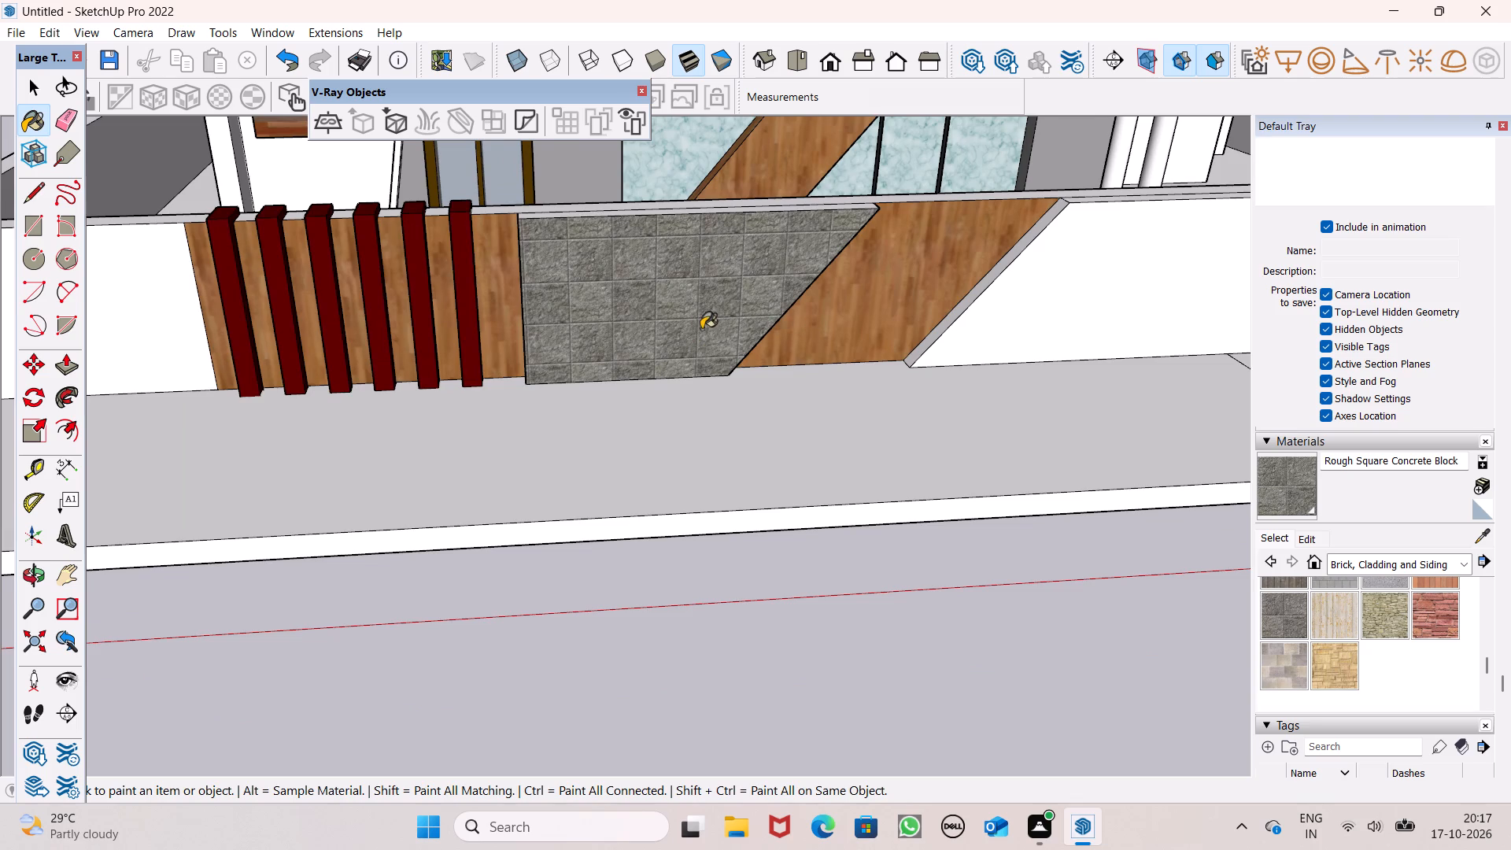
Paint the raised panel's top face and the end face beside the fins with Rough Square Concrete Block.
middle_click_drag(700, 328, 552, 331)
middle_click_drag(813, 316, 818, 459)
scroll(685, 335, "up", 6)
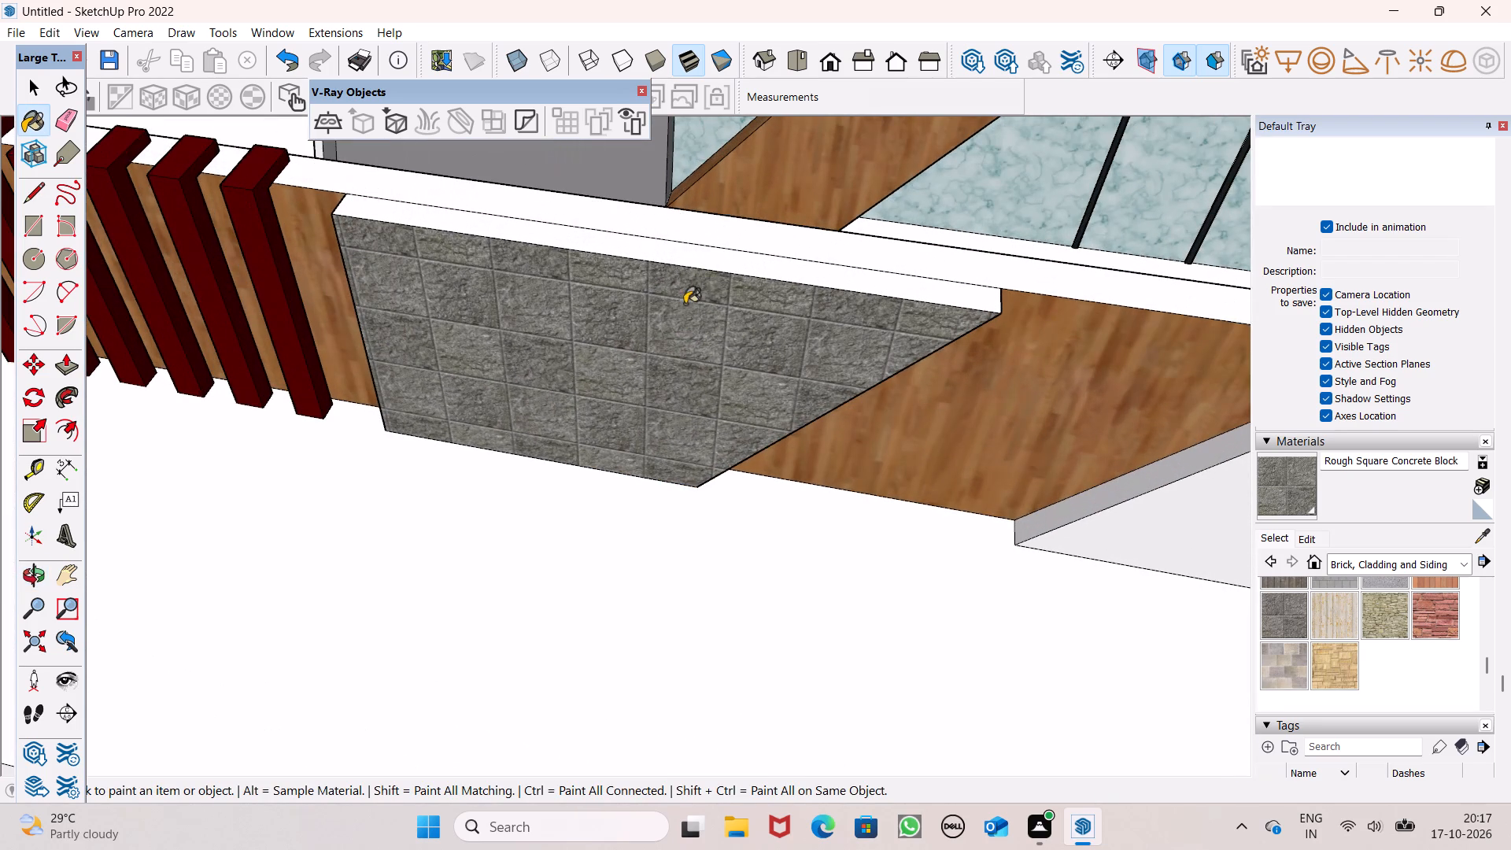
left_click(758, 260)
scroll(794, 329, "down", 4)
middle_click_drag(519, 458, 963, 337)
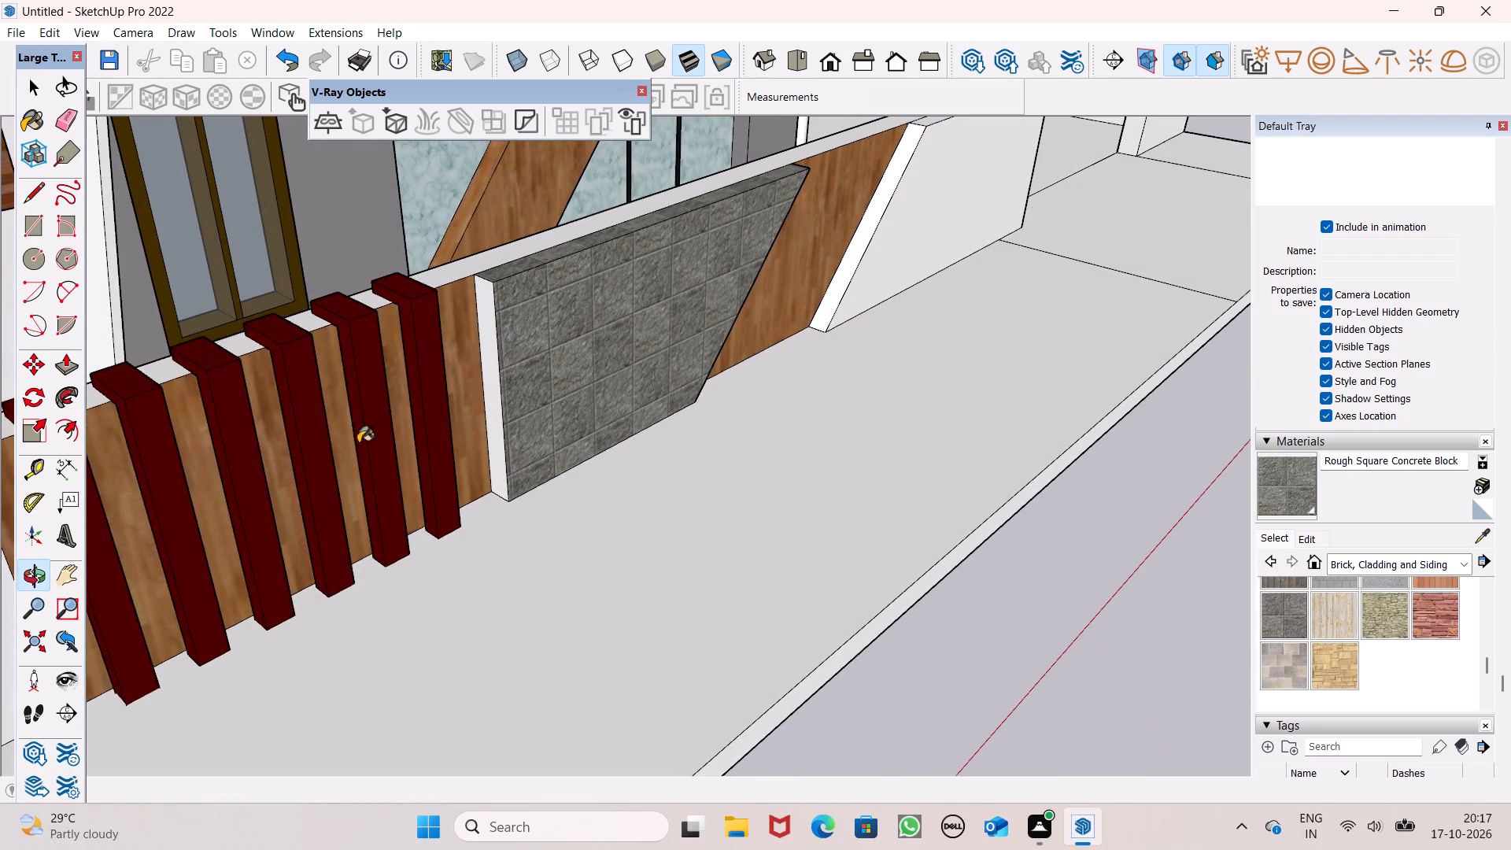
scroll(434, 411, "up", 2)
middle_click_drag(435, 410, 556, 394)
left_click(504, 393)
scroll(652, 378, "down", 2)
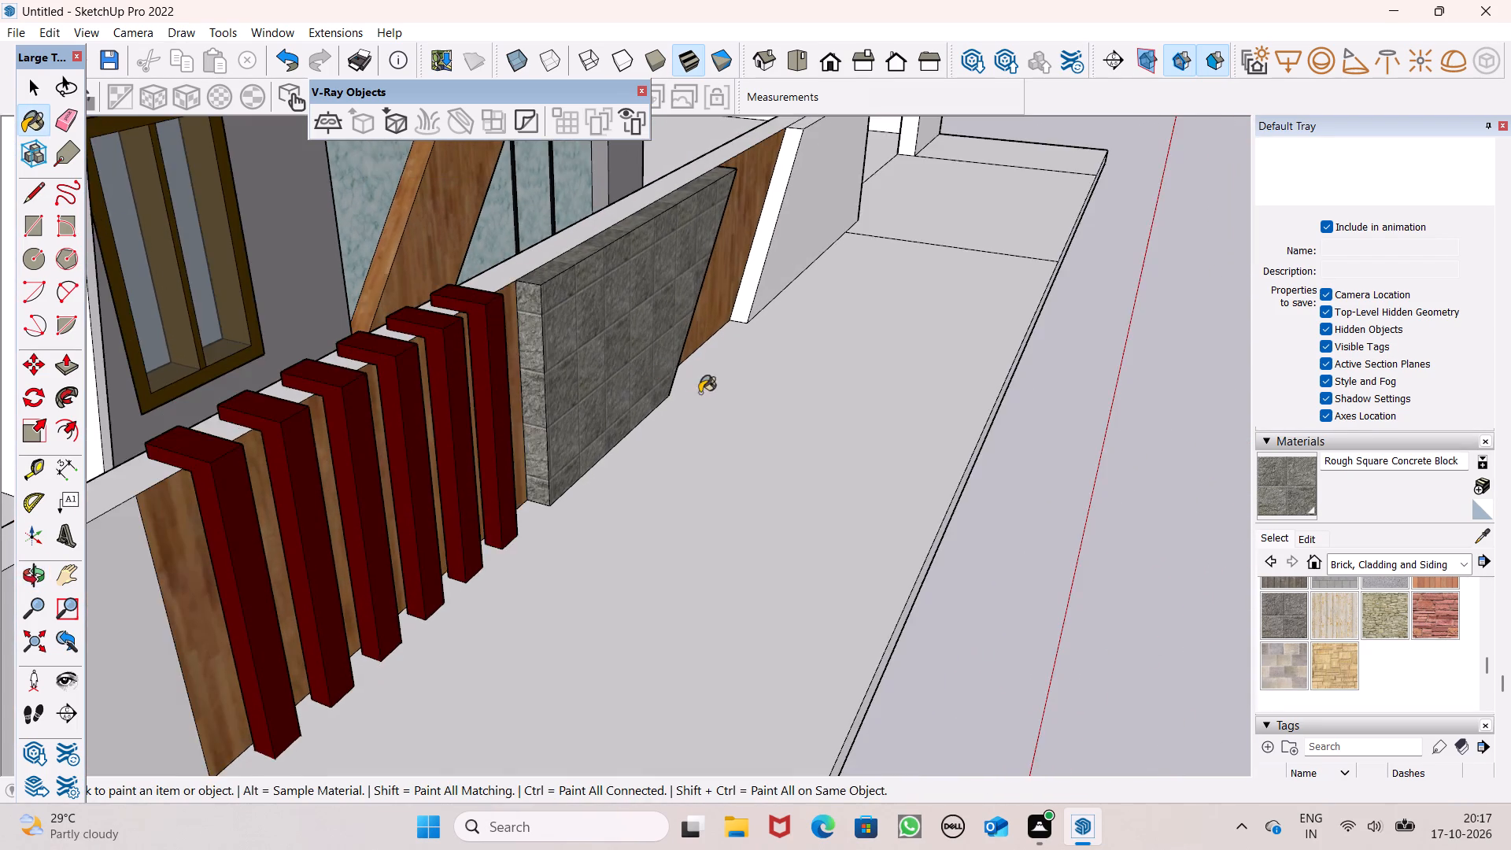
Paint the slanted side face of the raised panel beside the fins with Rough Square Concrete Block.
middle_click_drag(700, 397, 243, 391)
middle_click_drag(711, 431, 408, 321)
scroll(589, 392, "up", 1)
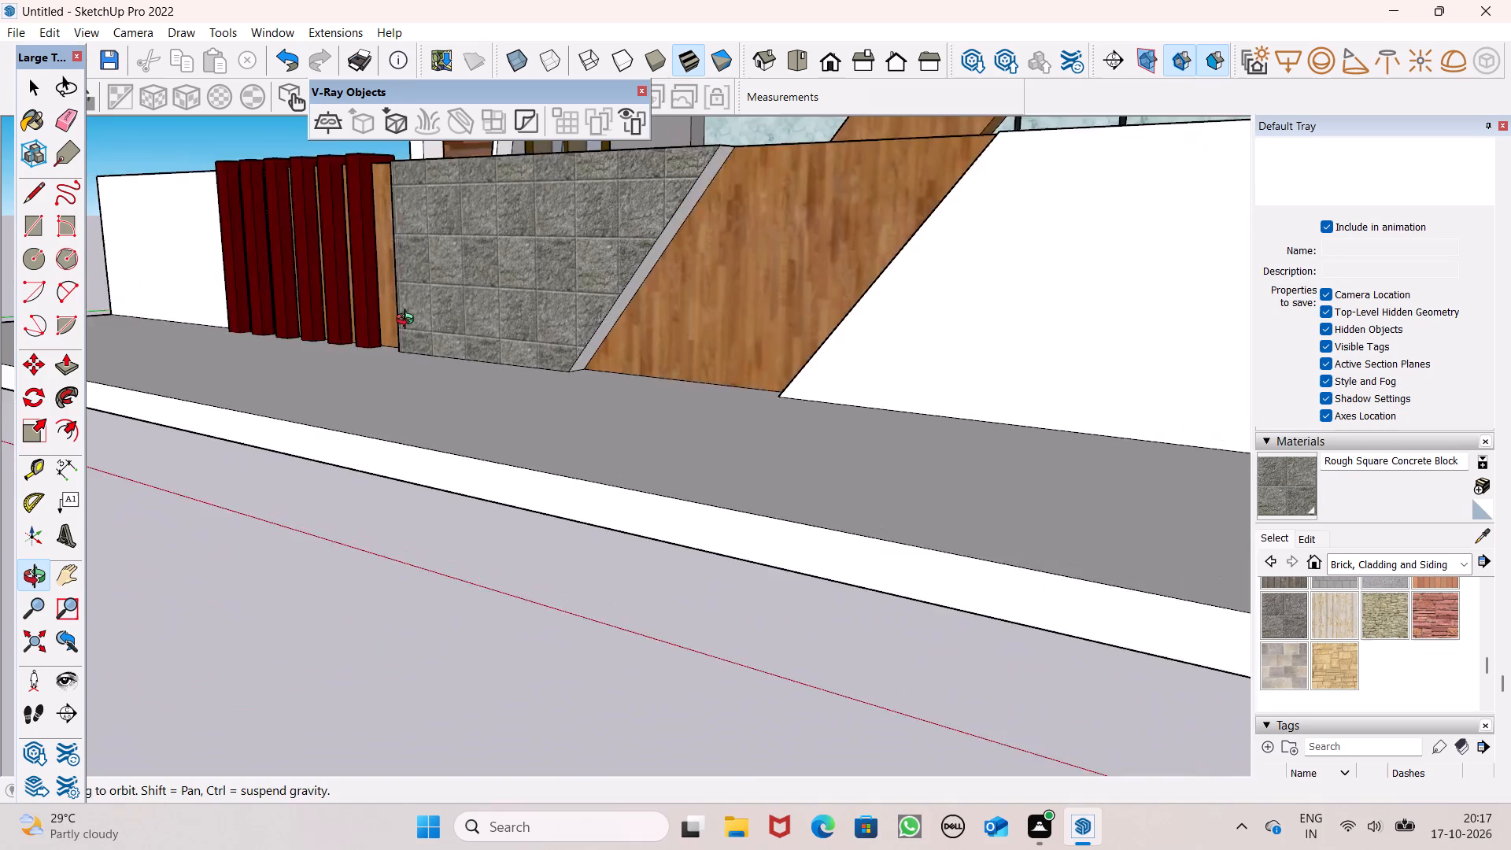
middle_click_drag(408, 321, 334, 321)
scroll(560, 331, "up", 5)
left_click(593, 334)
scroll(589, 334, "down", 6)
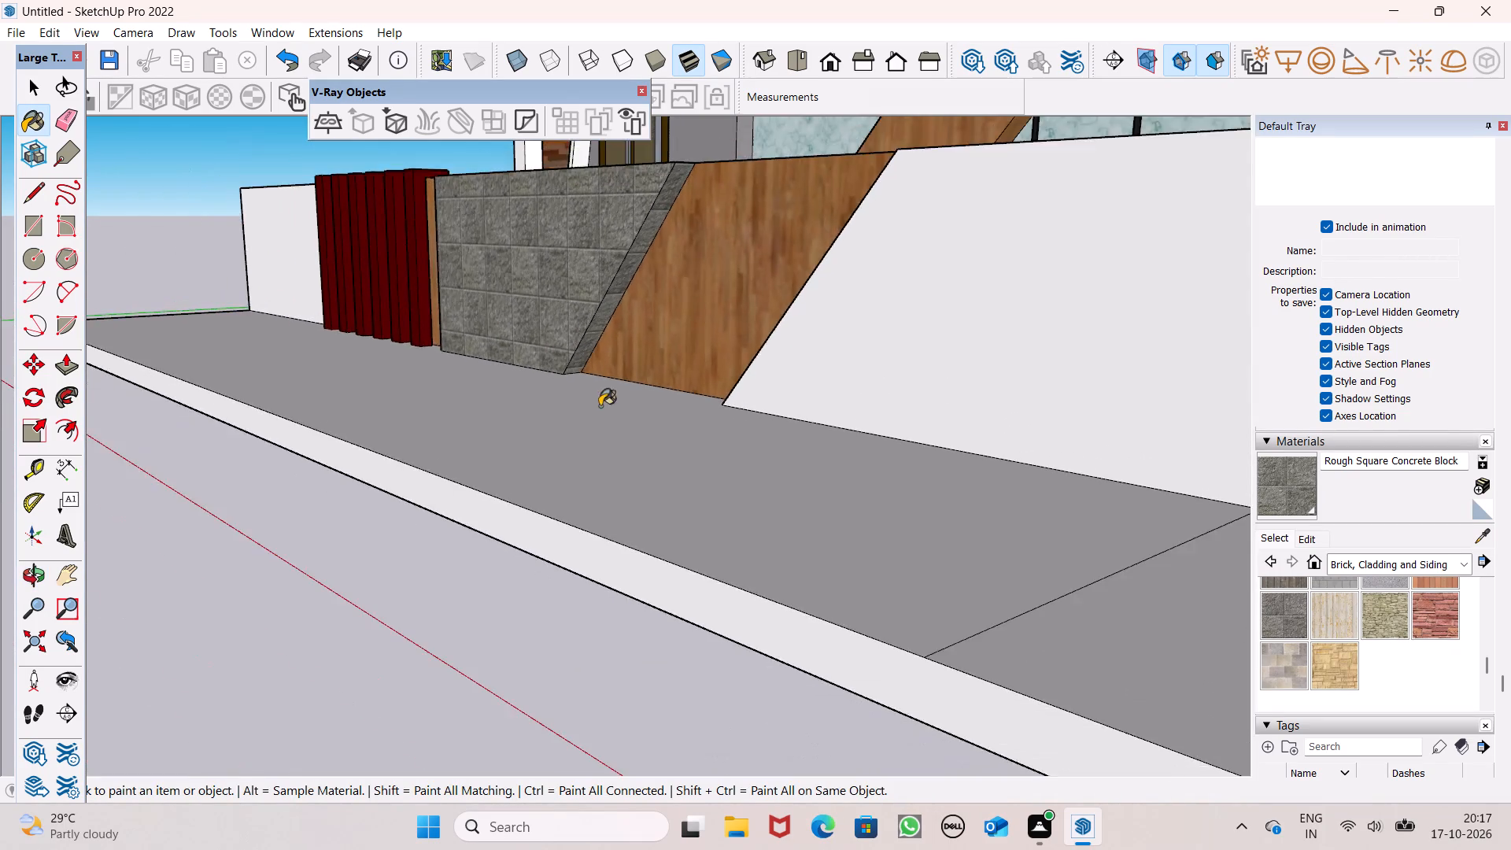
Paint the front, slanted, top and end faces of the raised panel beyond the diagonal wood strip with Rough Square Concrete Block.
middle_click_drag(634, 425, 1104, 492)
scroll(800, 428, "down", 5)
middle_click_drag(831, 447, 988, 495)
scroll(1016, 340, "up", 2)
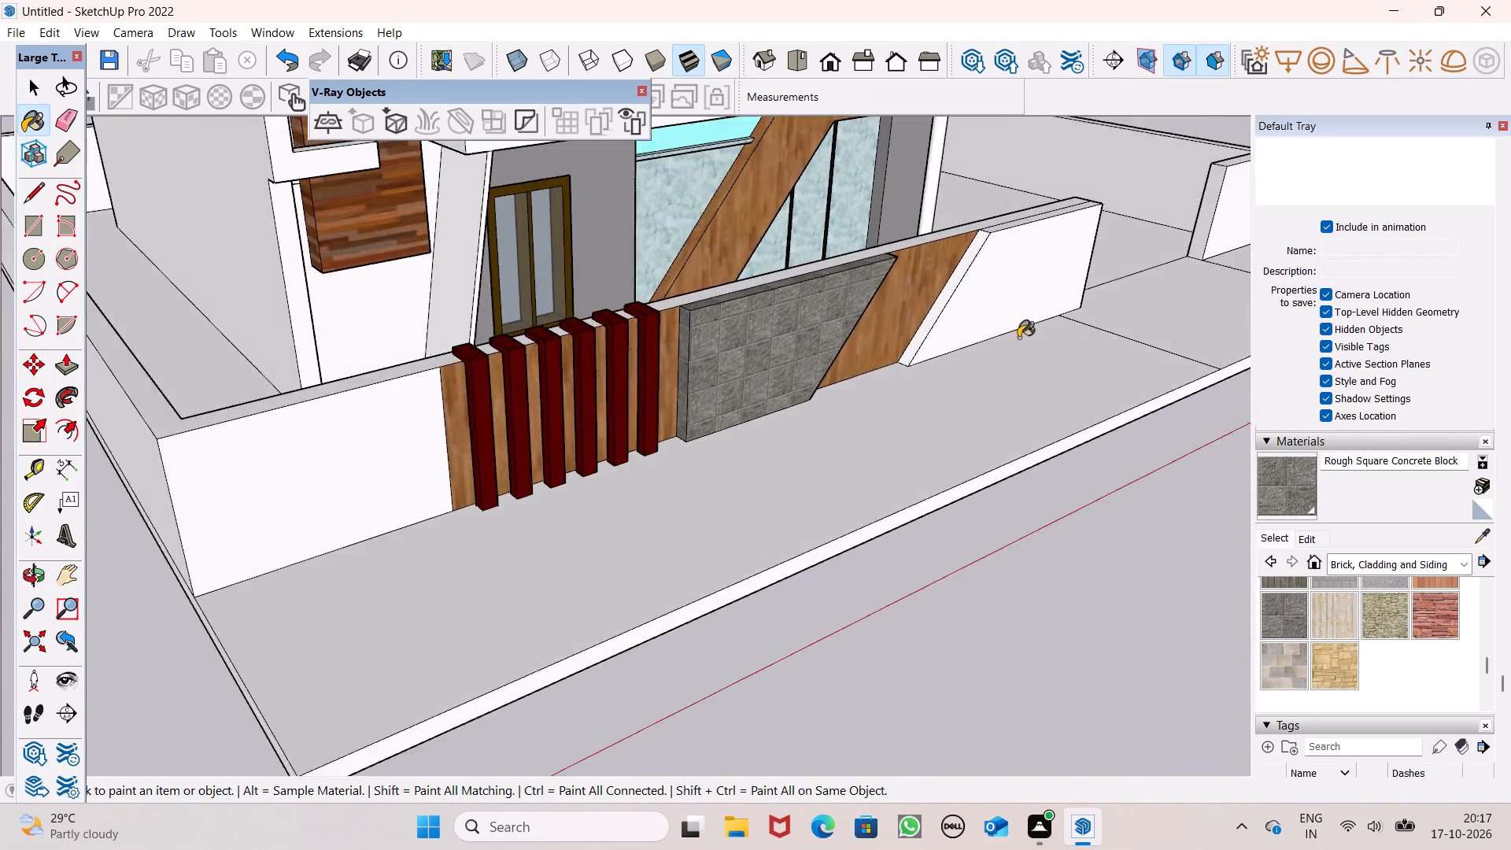
scroll(1018, 338, "up", 5)
left_click(950, 290)
left_click(898, 226)
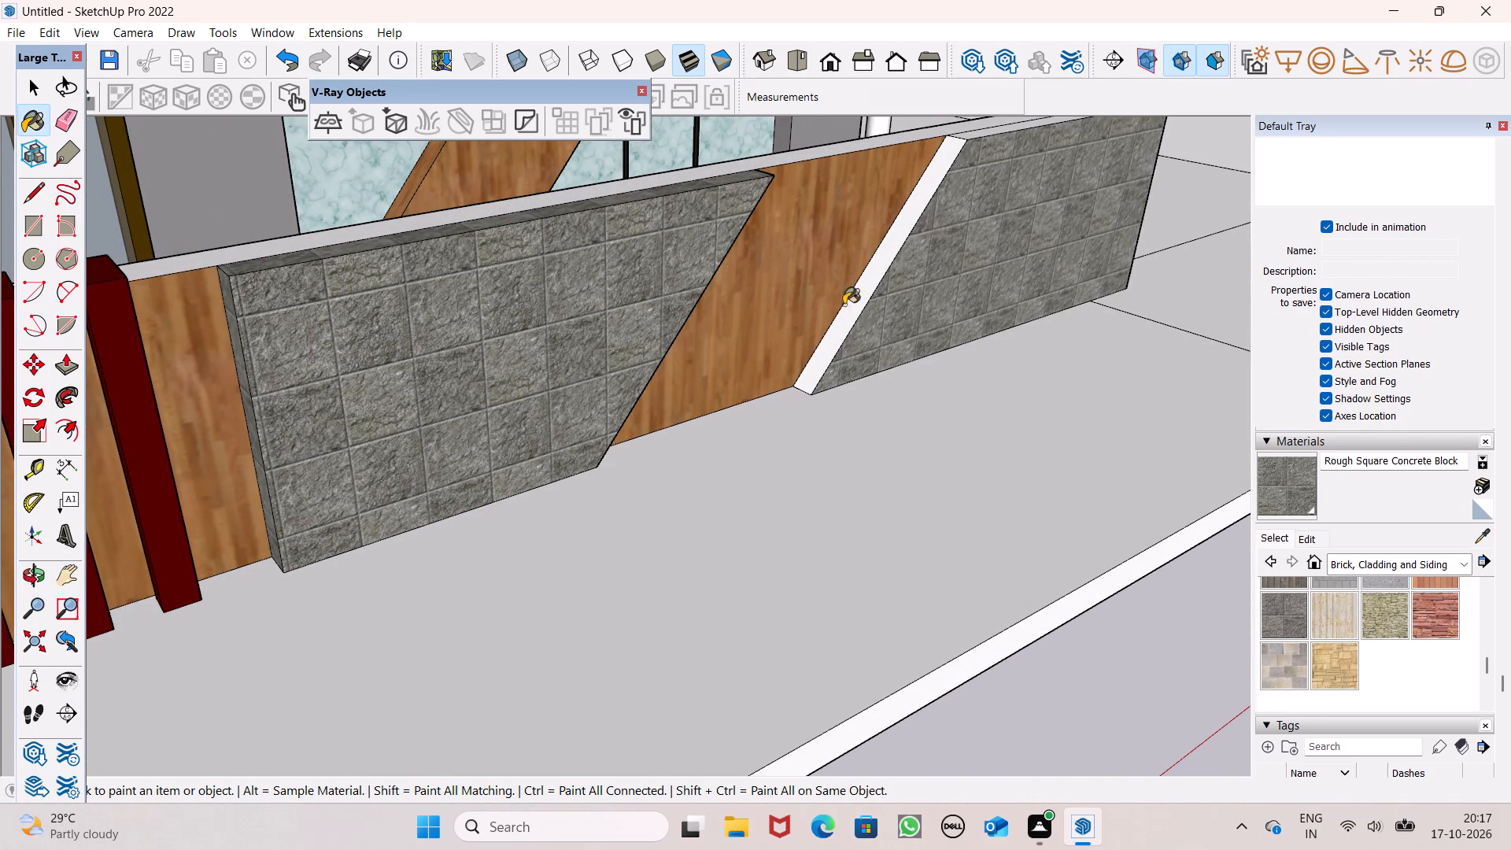
scroll(805, 385, "down", 7)
middle_click_drag(830, 394, 513, 489)
scroll(892, 390, "up", 5)
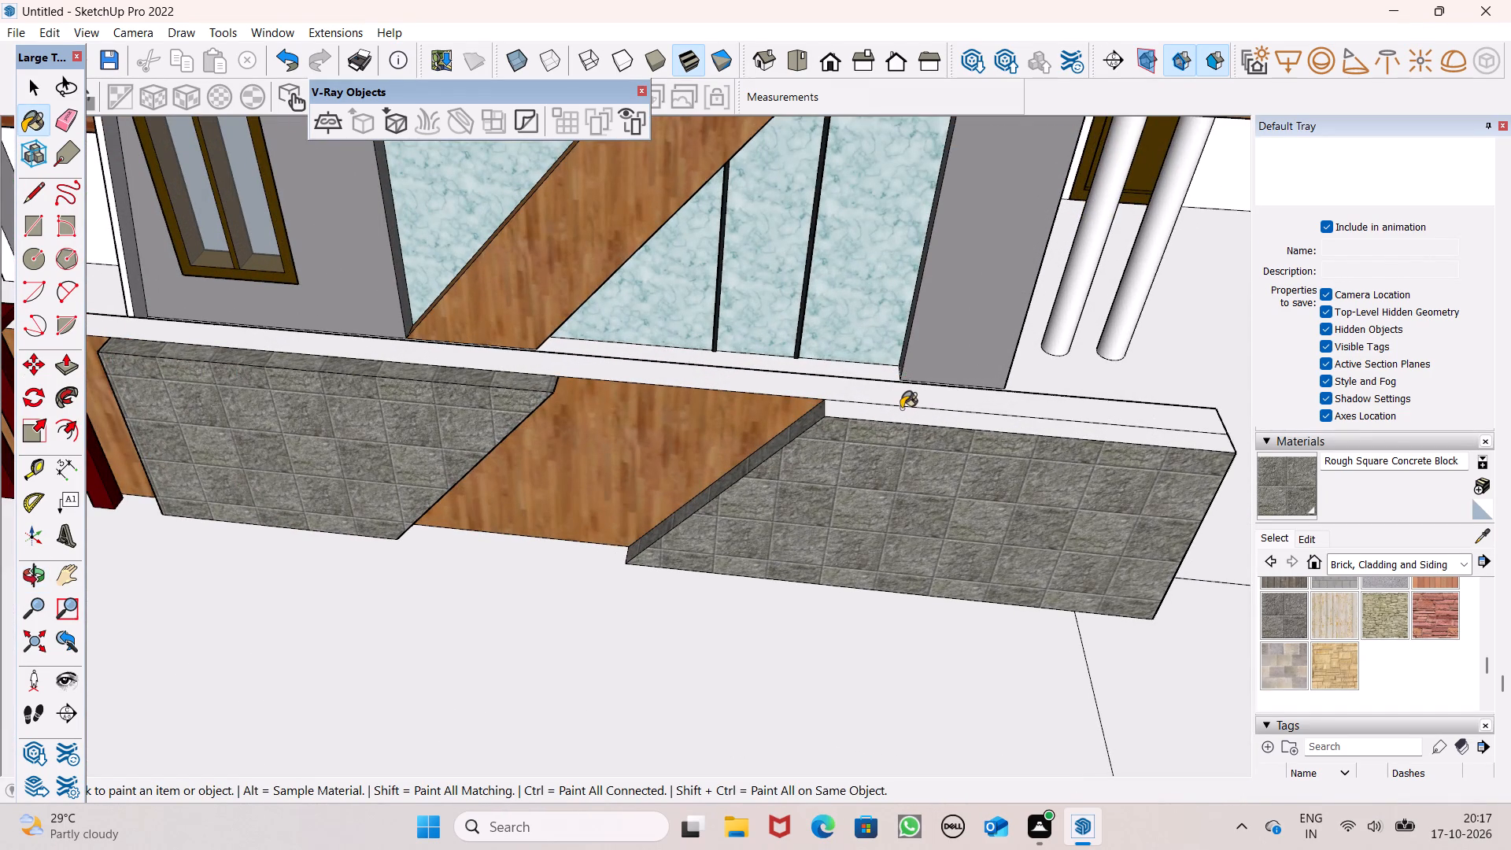
left_click(896, 419)
scroll(831, 336, "down", 7)
middle_click_drag(902, 396, 616, 212)
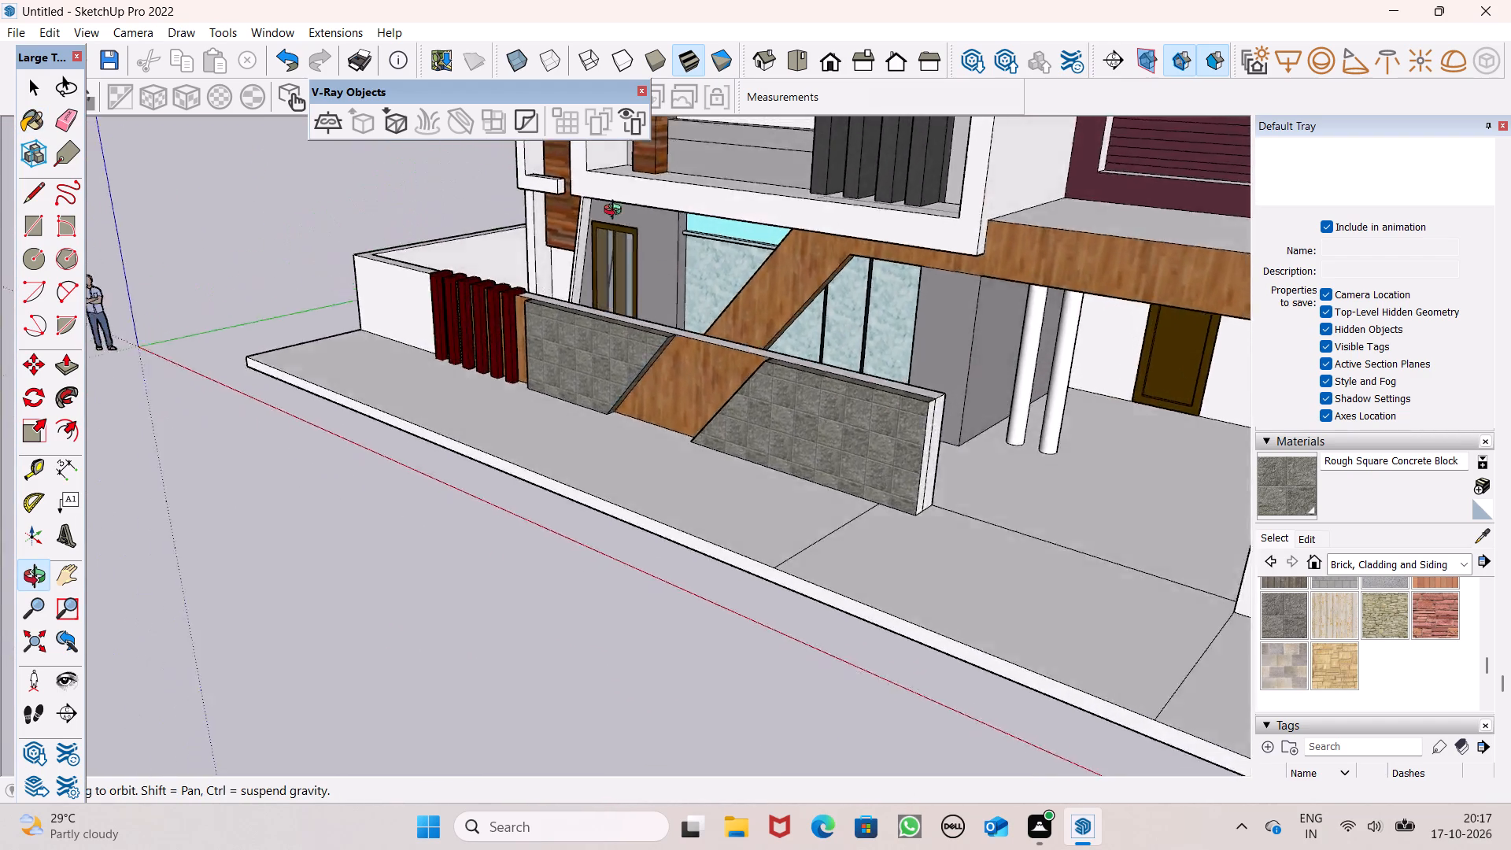
middle_click_drag(616, 212, 538, 198)
scroll(805, 377, "up", 7)
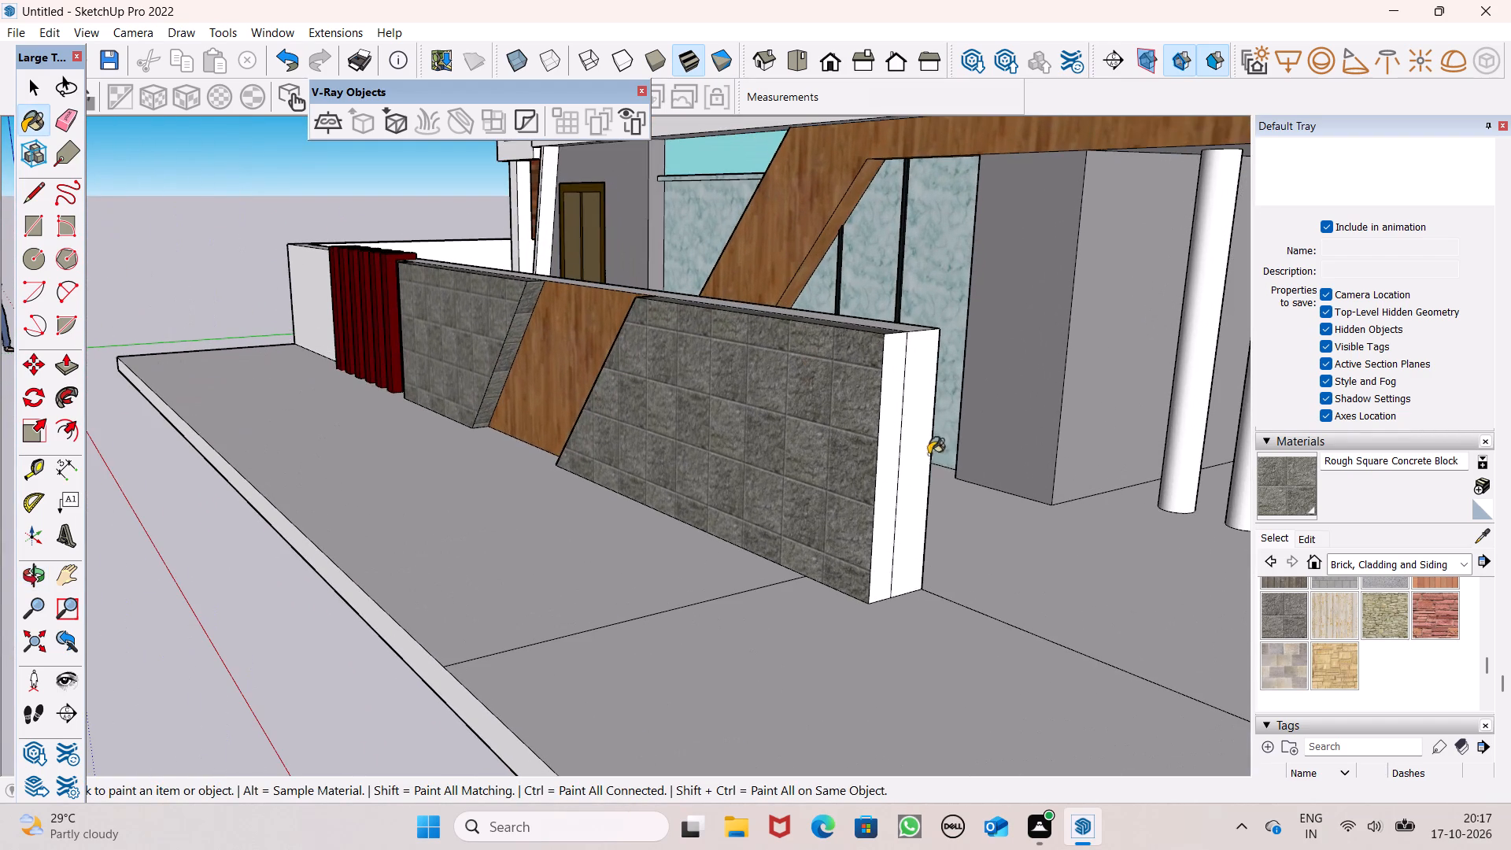
left_click(894, 451)
Examine the painted boundary wall together with the whole front of the house.
scroll(835, 375, "down", 3)
middle_click_drag(854, 406, 867, 473)
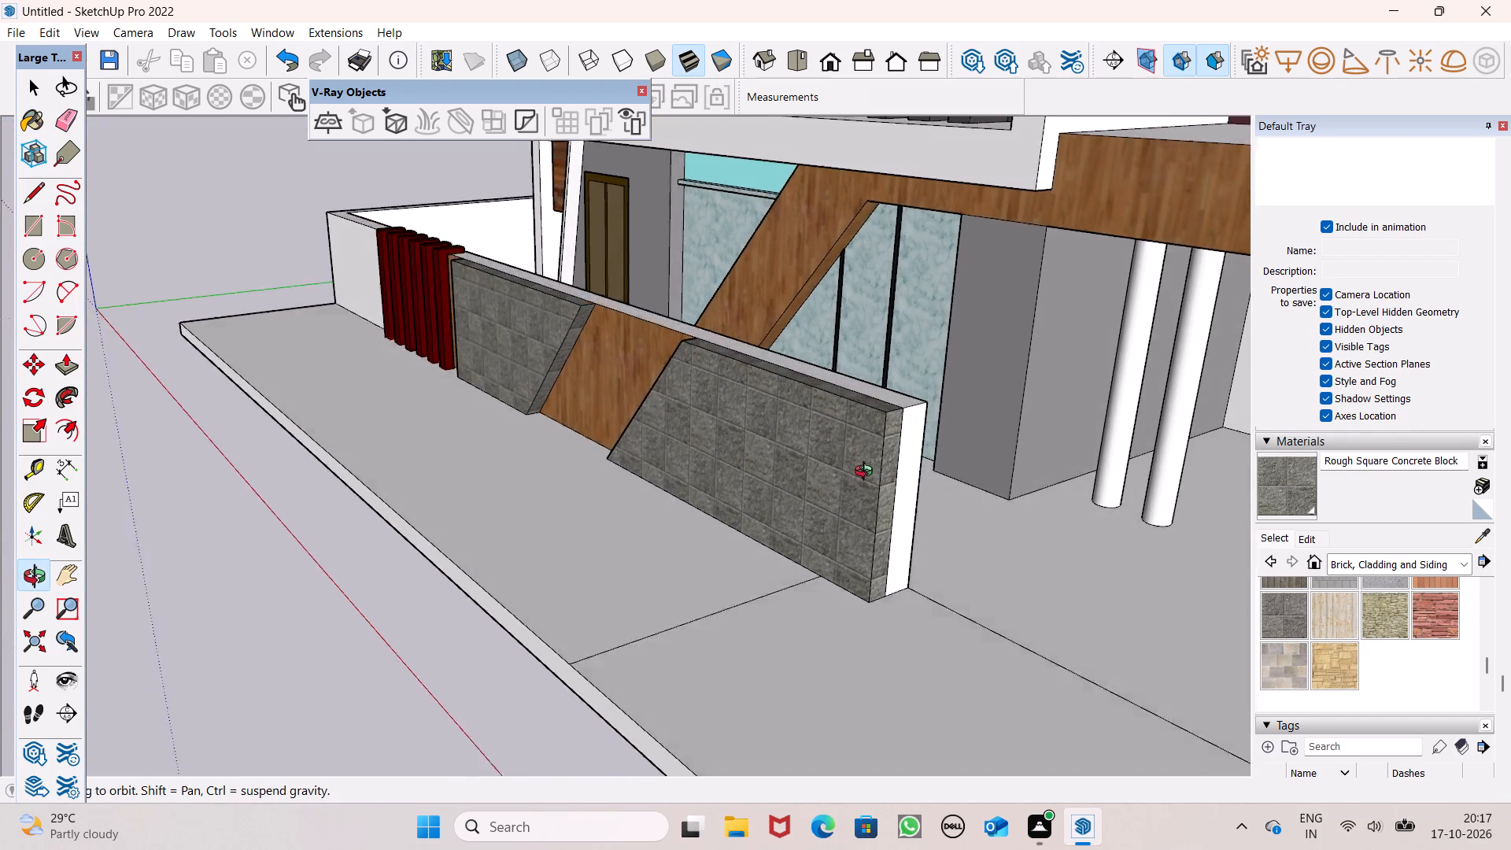
middle_click_drag(867, 473, 768, 523)
scroll(767, 441, "down", 5)
middle_click_drag(732, 473, 1171, 356)
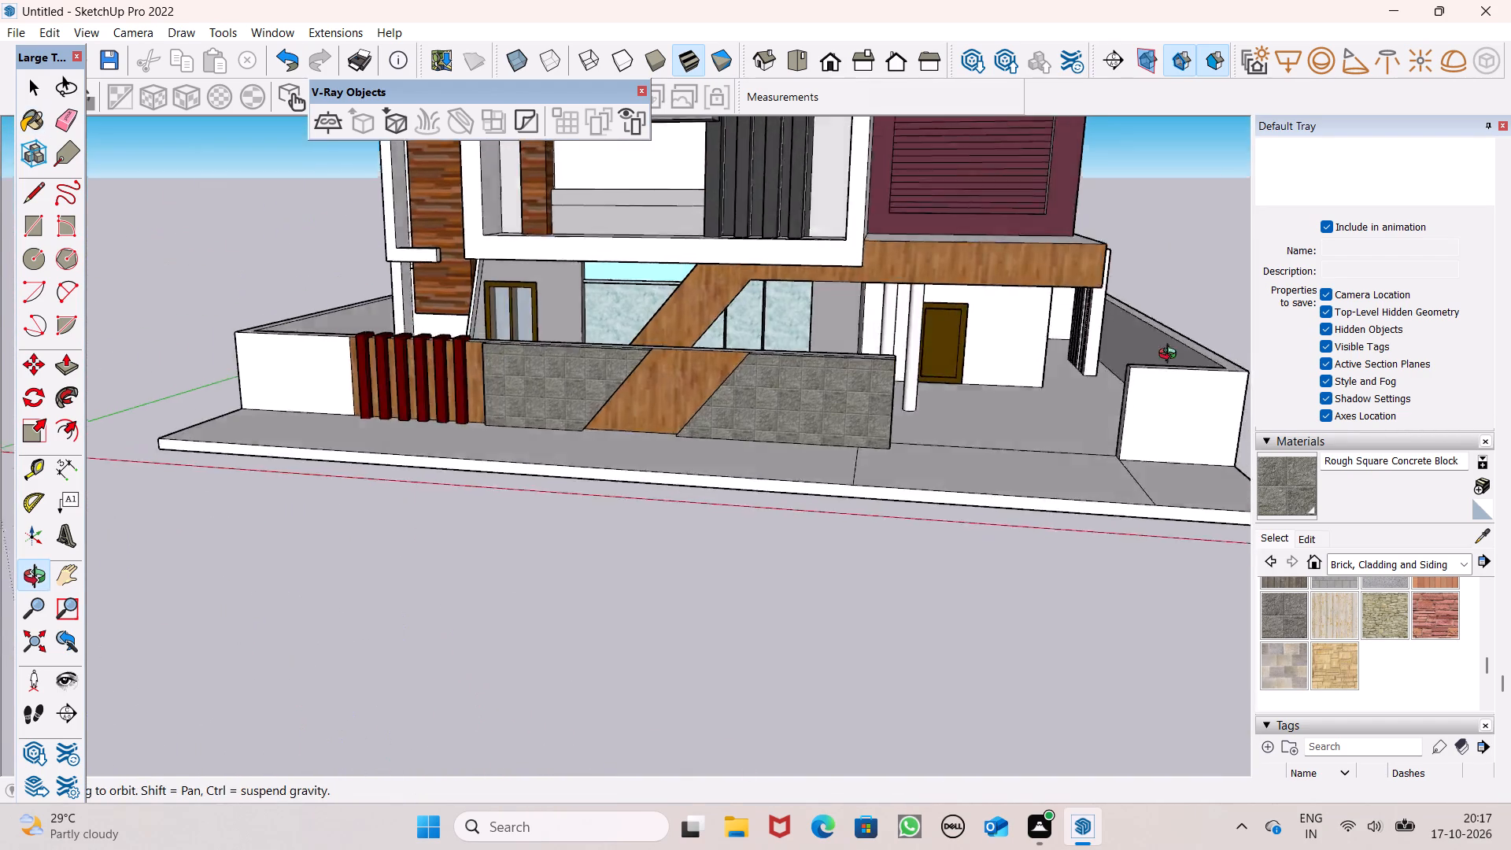
middle_click_drag(1171, 356, 1191, 347)
scroll(1039, 353, "down", 7)
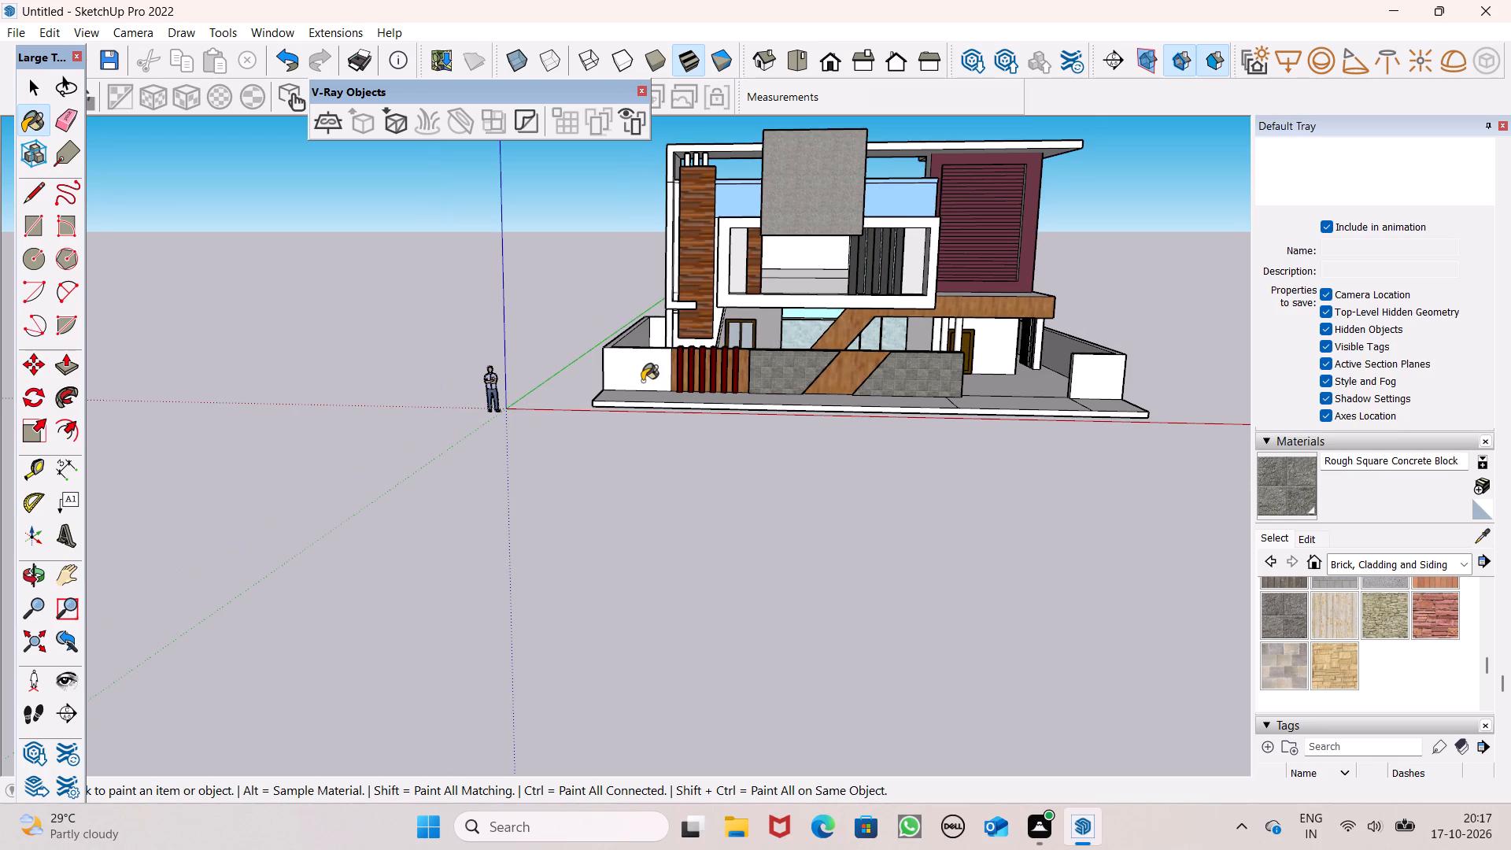
Draw a diagonal line about 6' 9 7/8" long across the plain wall section beside the fins, from its base to the outer corner edge.
scroll(588, 363, "up", 2)
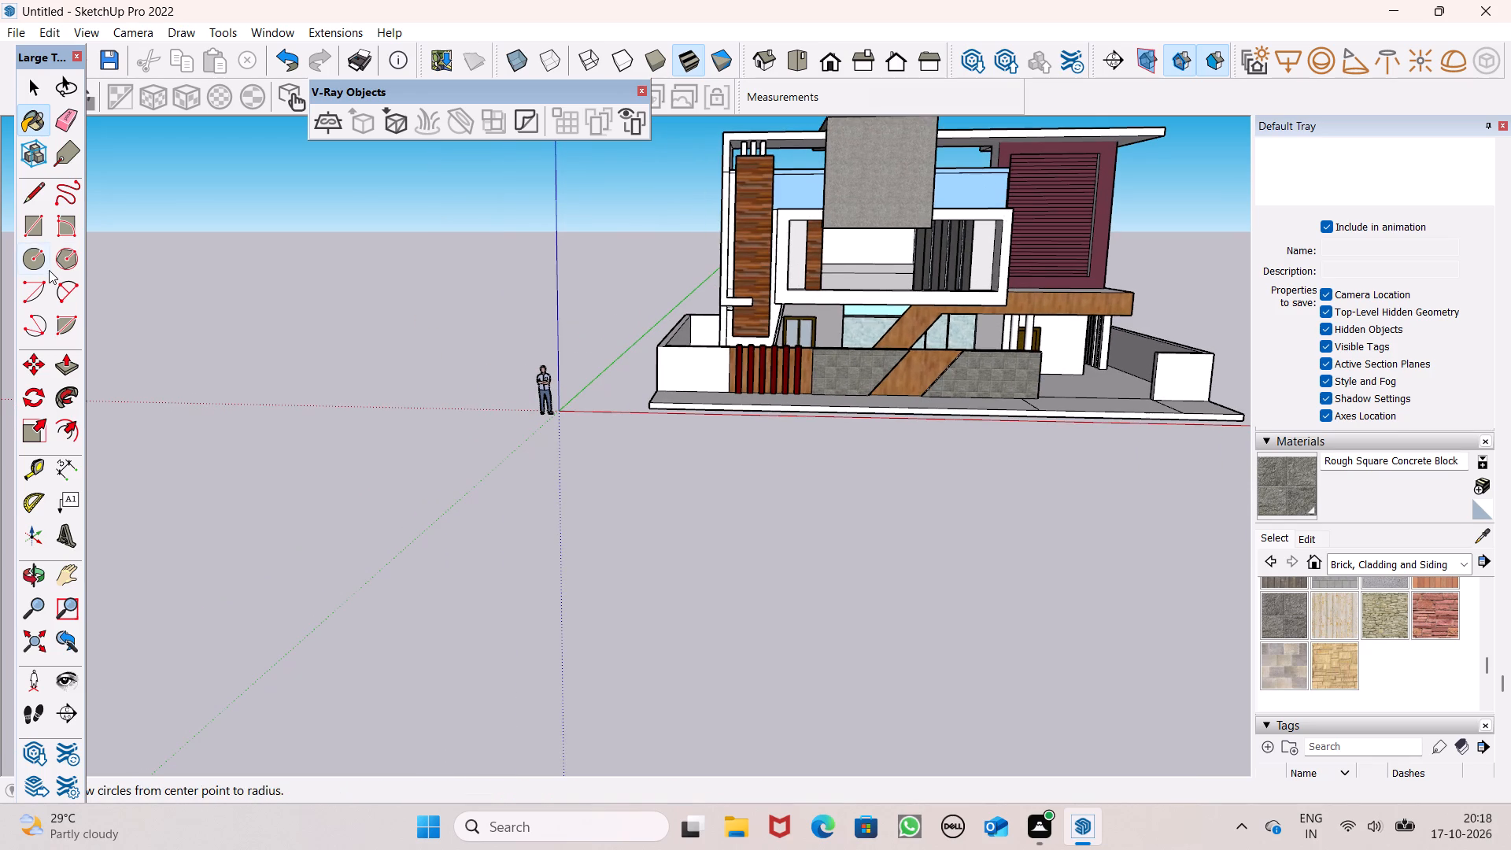
left_click(26, 200)
scroll(778, 415, "up", 1)
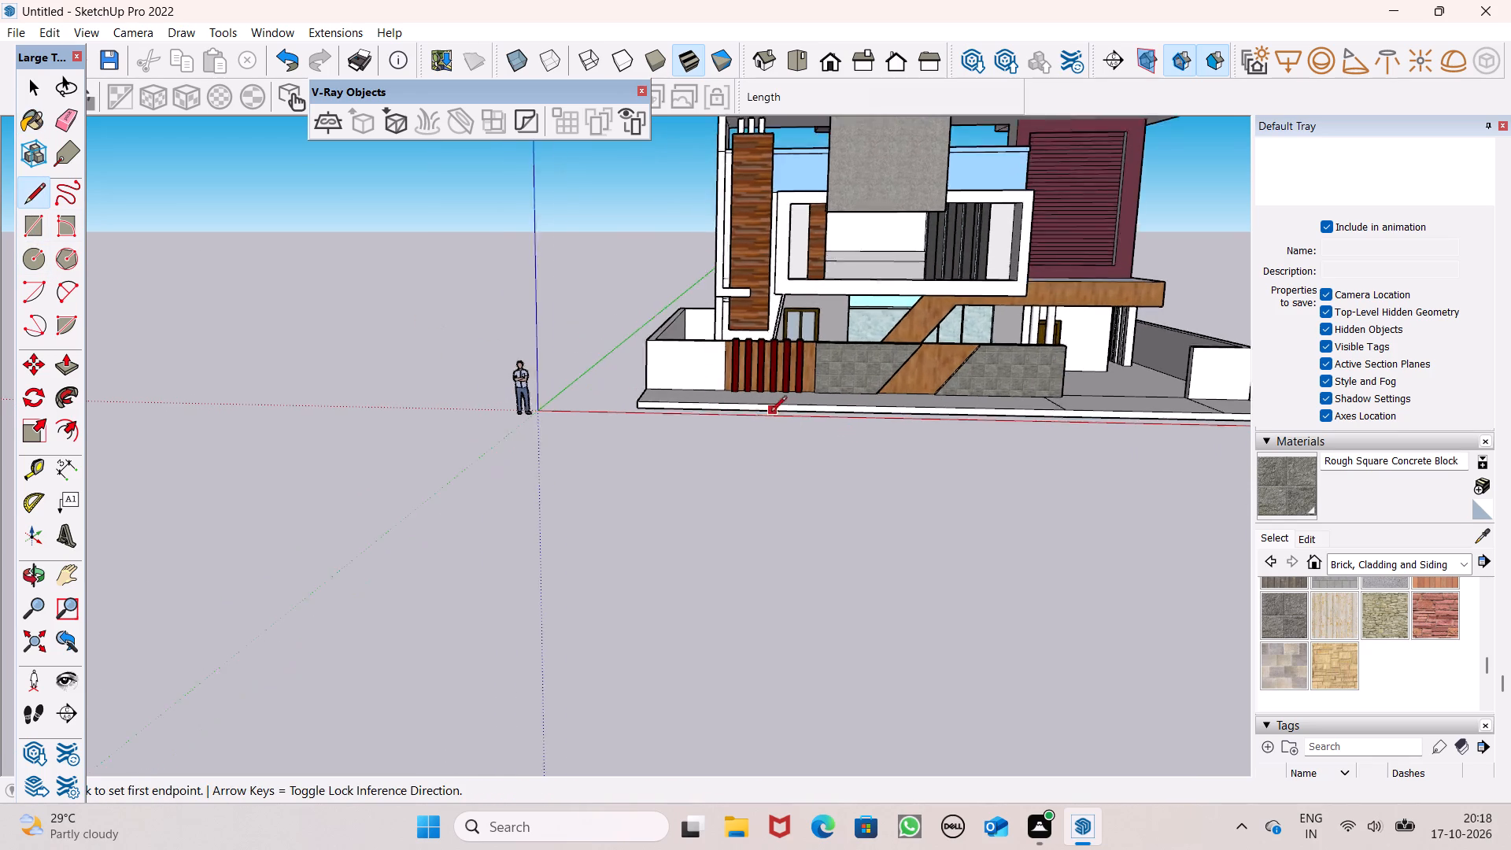
scroll(770, 413, "up", 3)
scroll(666, 379, "up", 5)
middle_click_drag(721, 436, 721, 475)
scroll(682, 440, "up", 6)
left_click(700, 386)
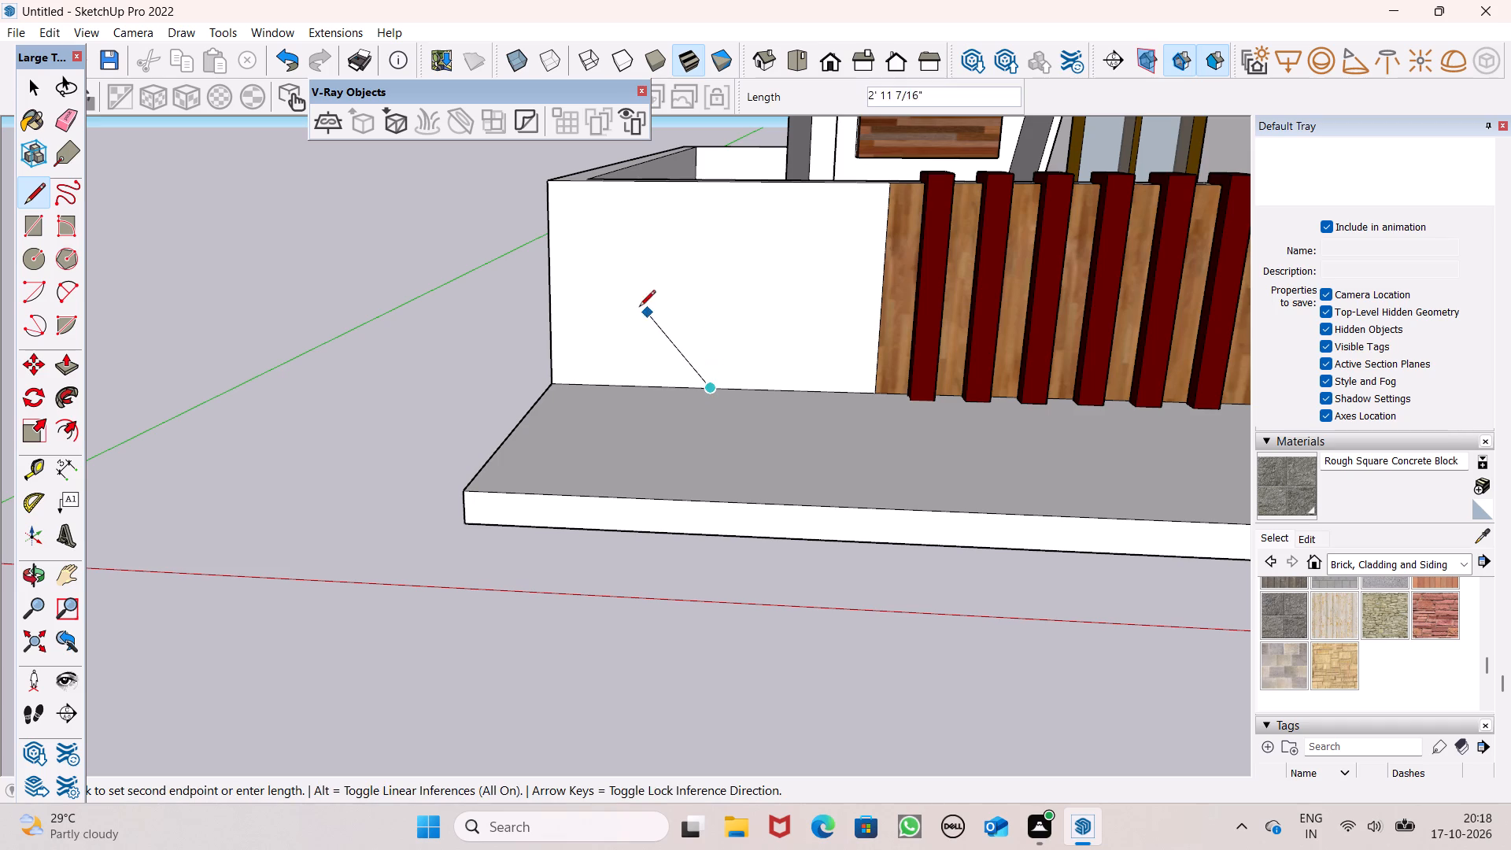
left_click(548, 223)
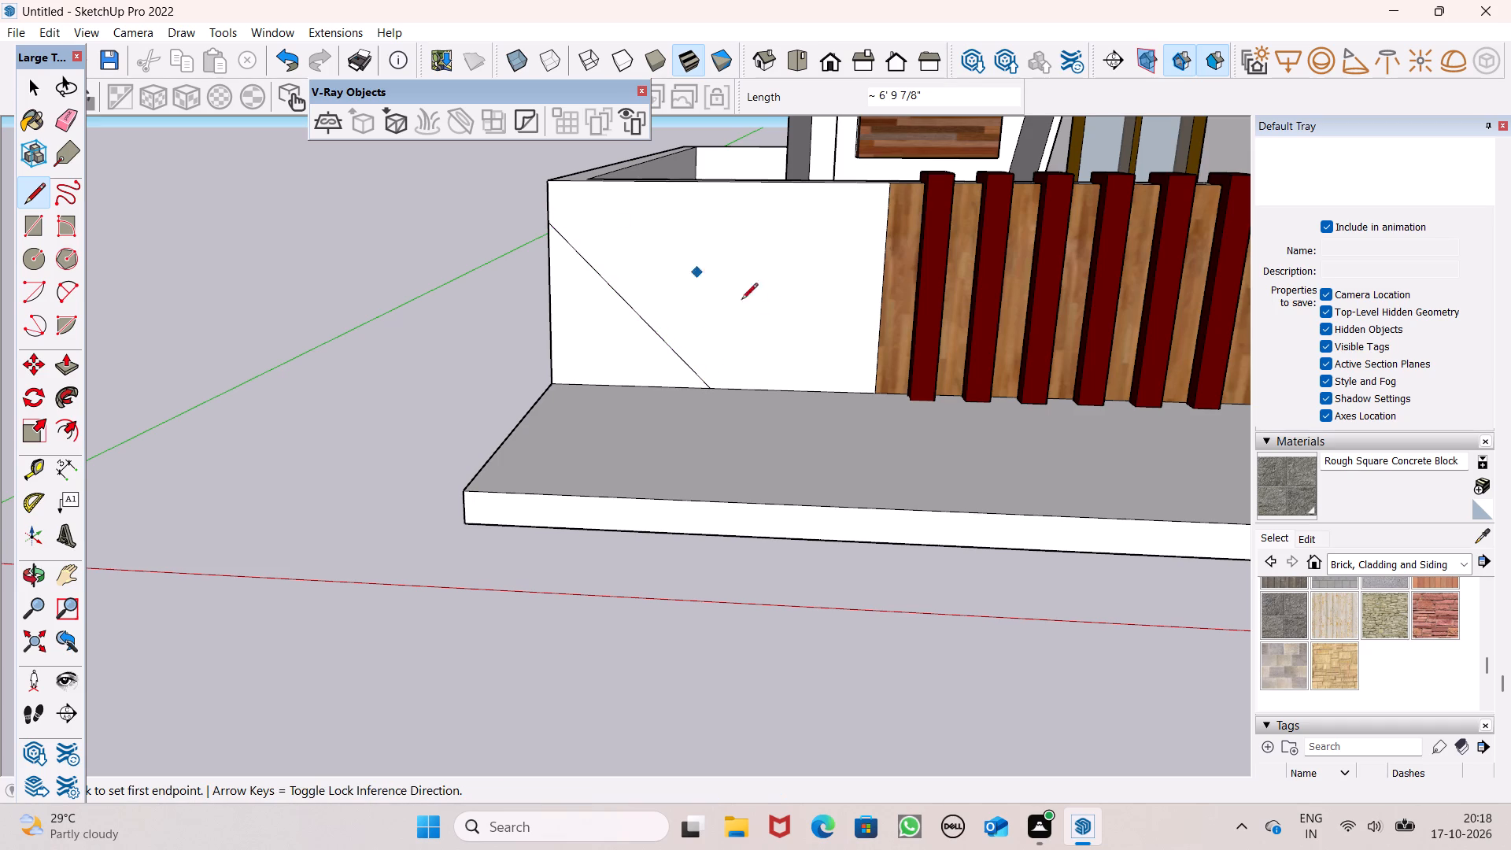
Push/Pull the wall area above the diagonal line outward about 8 3/16", level with the concrete block panel's front.
scroll(790, 315, "down", 2)
middle_click_drag(823, 364, 852, 460)
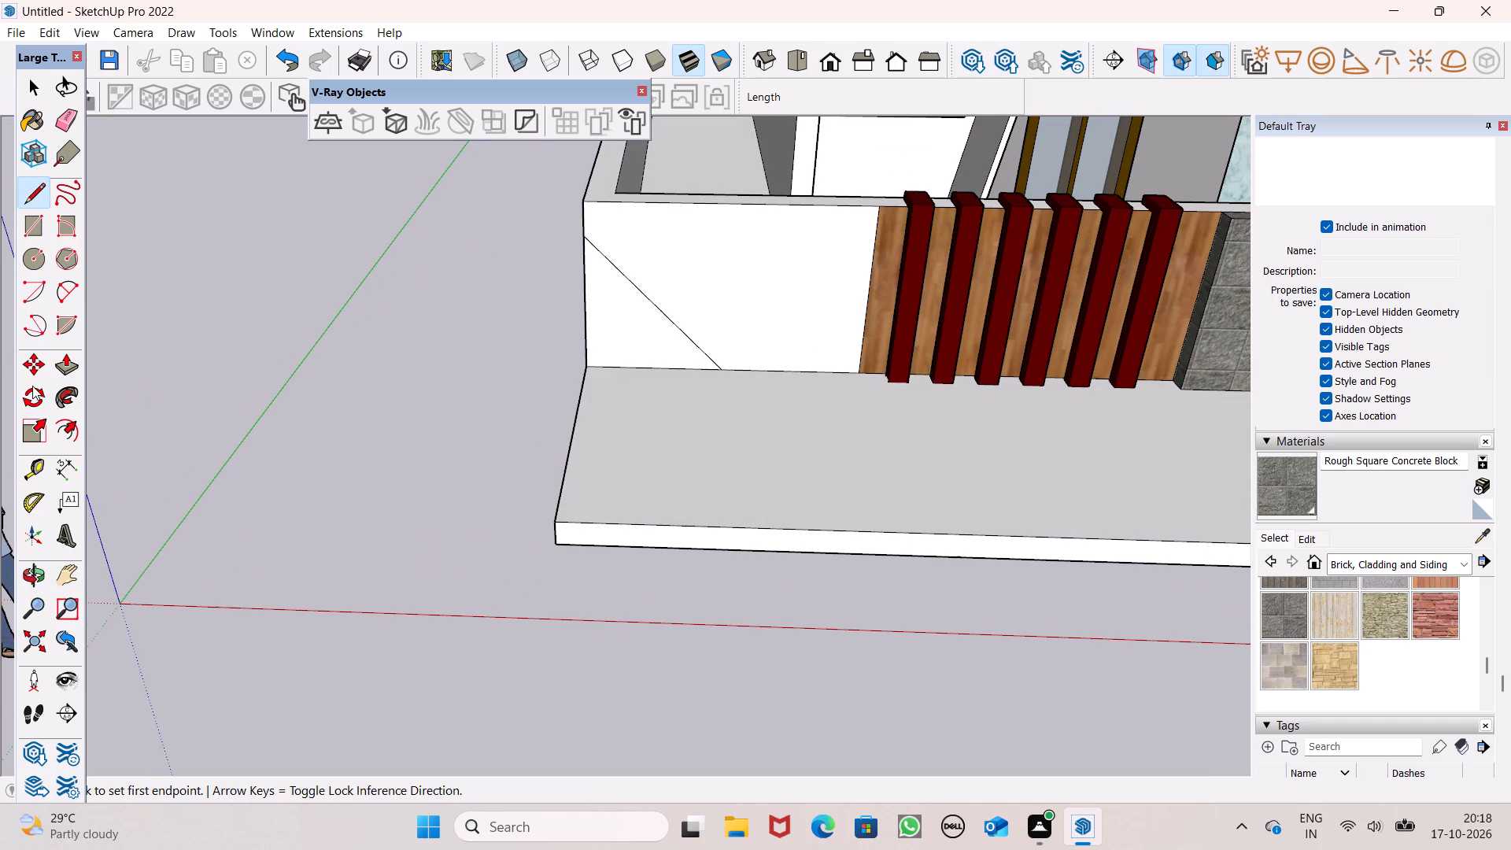
left_click(55, 374)
scroll(550, 282, "down", 2)
middle_click_drag(654, 304, 681, 434)
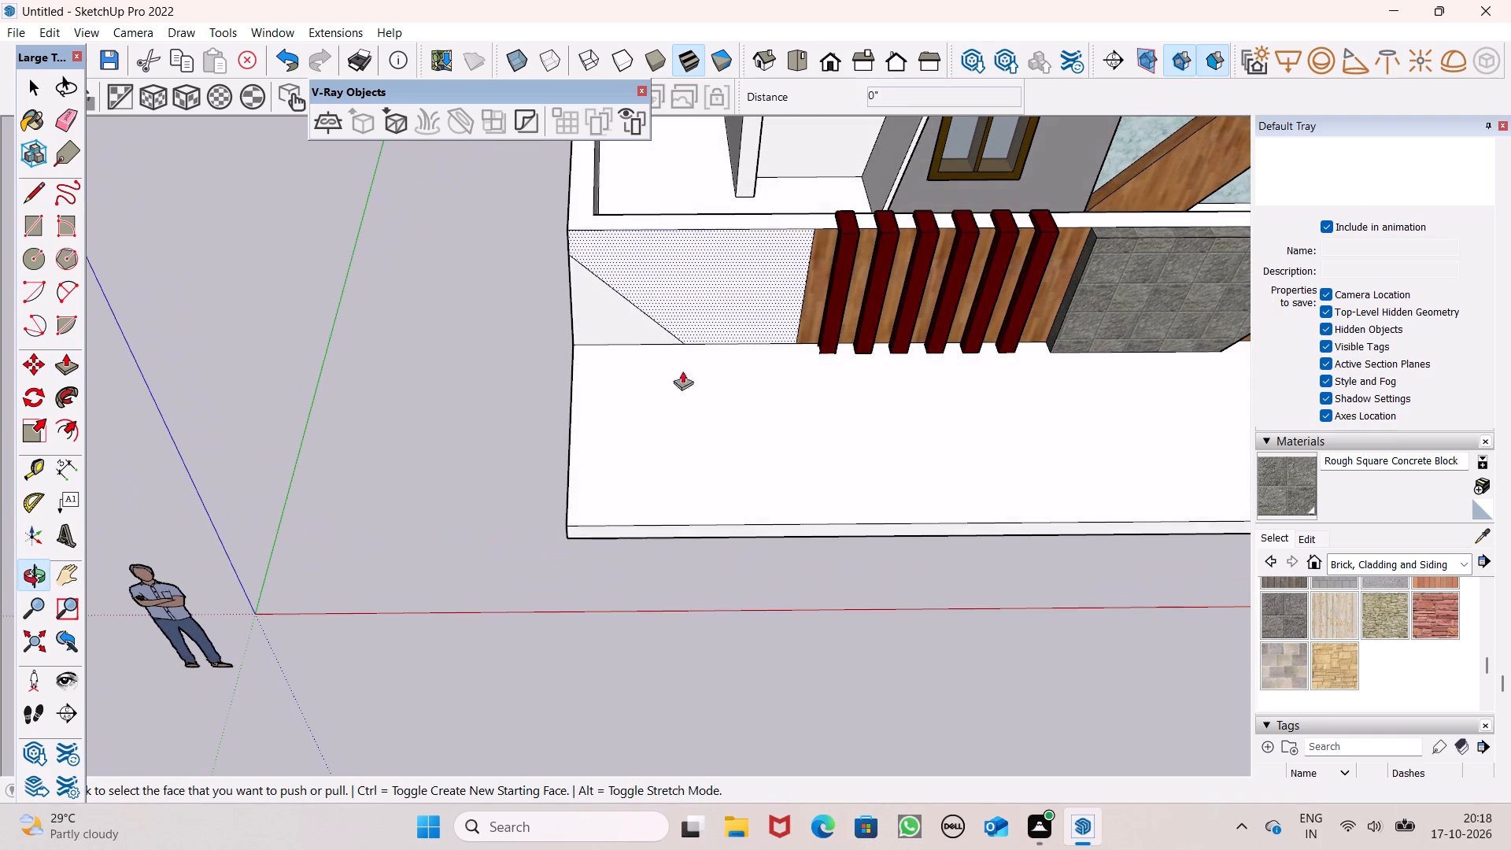
left_click_drag(684, 281, 1076, 297)
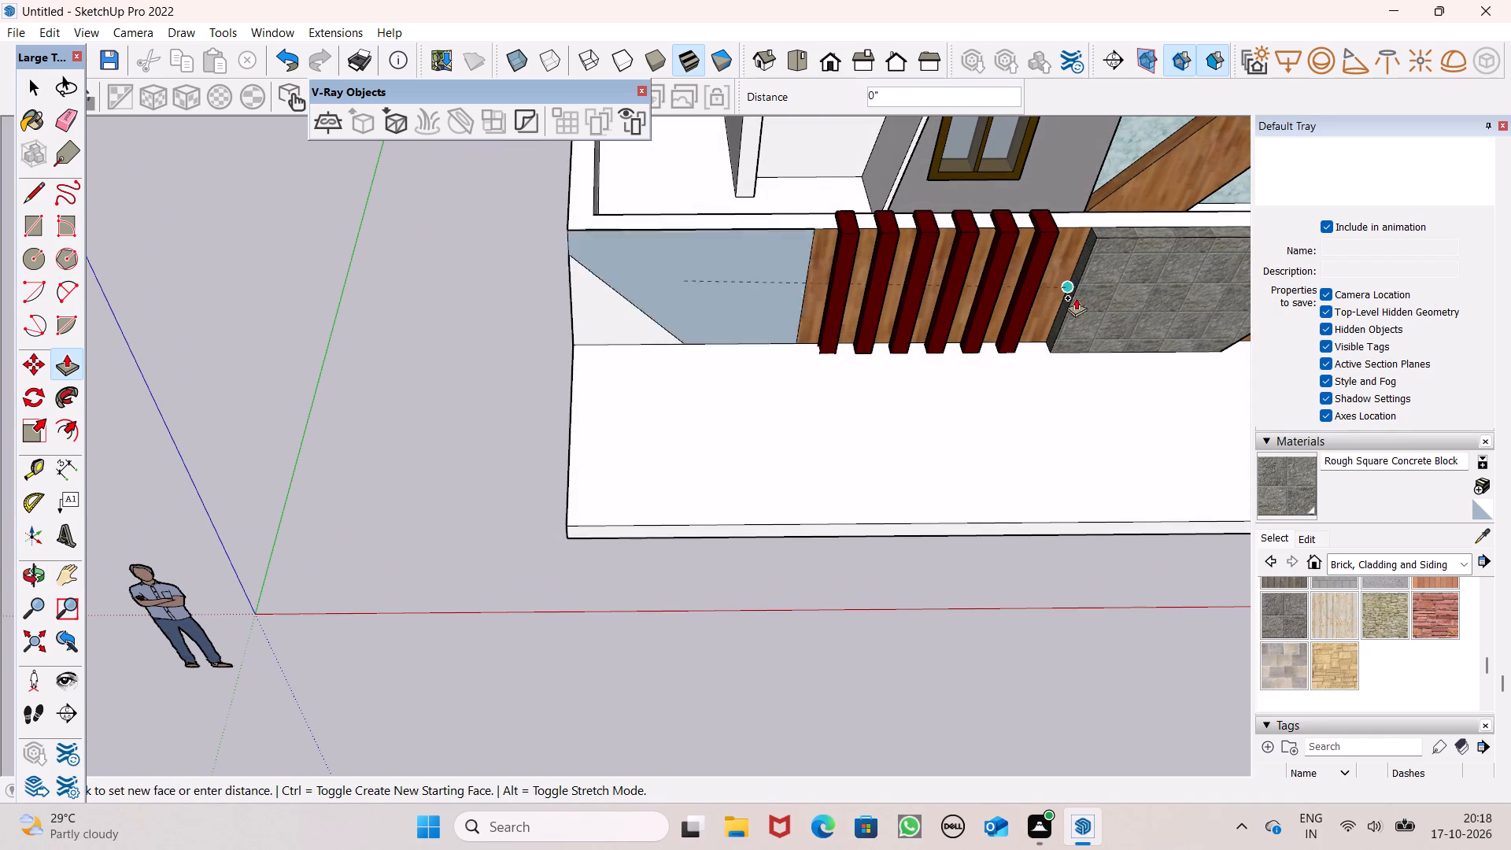
left_click_drag(1076, 297, 1105, 297)
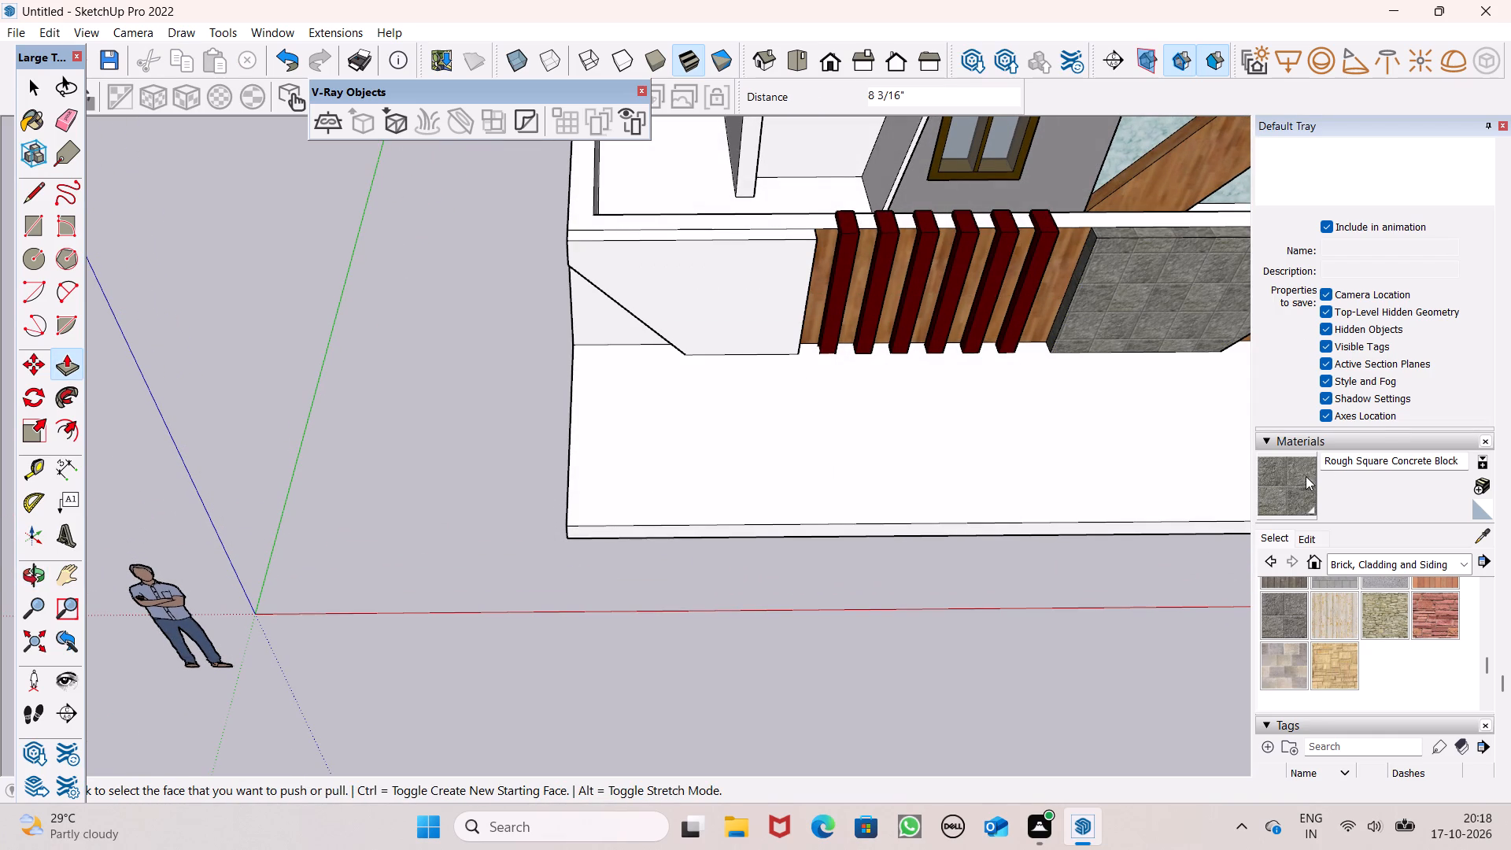
Paint the new raised panel's front face, top face and the end face beside the fins with Rough Square Concrete Block.
left_click(1306, 476)
left_click(725, 294)
middle_click_drag(706, 290, 667, 437)
scroll(707, 343, "up", 3)
left_click(730, 237)
middle_click_drag(839, 316, 680, 209)
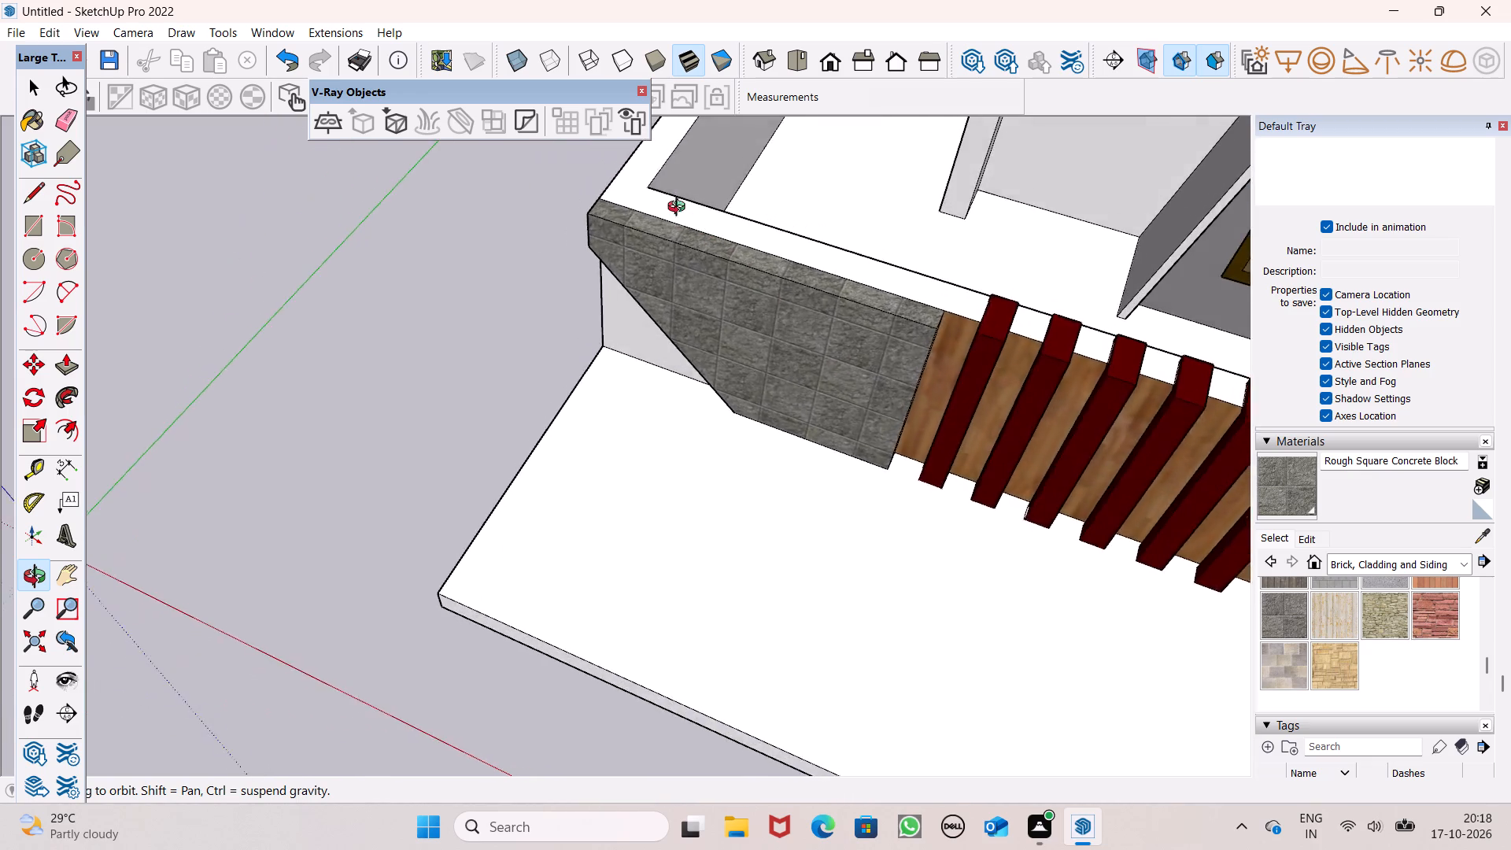
middle_click_drag(680, 209, 648, 11)
scroll(648, 11, "up", 1)
scroll(918, 375, "up", 4)
middle_click_drag(918, 375, 923, 404)
middle_click_drag(960, 448, 848, 408)
scroll(849, 412, "up", 2)
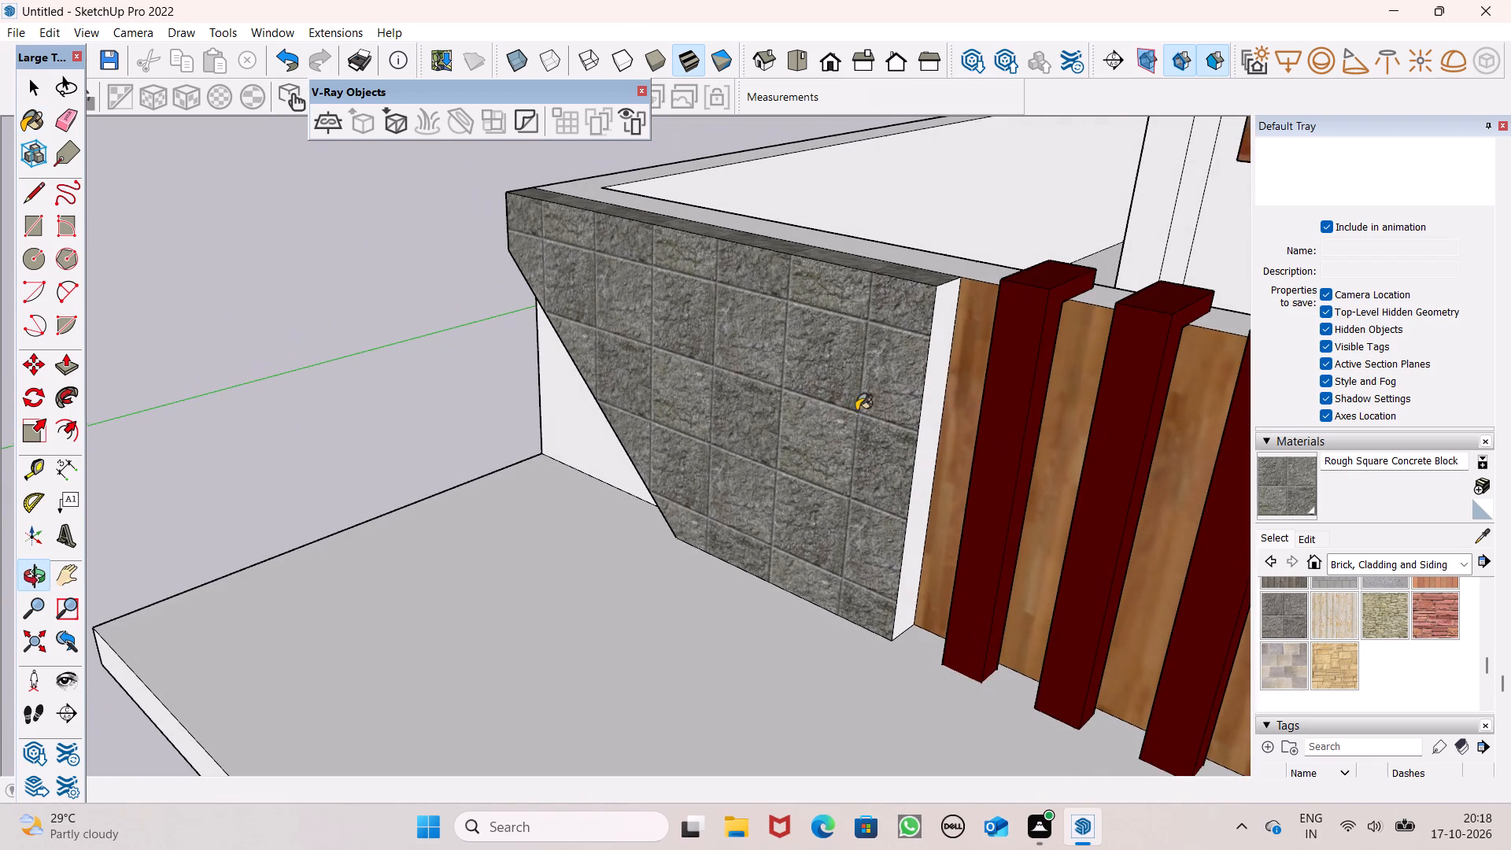
left_click(930, 490)
Paint the triangular wall area below the new panel's diagonal edge with the Wood Floor material.
scroll(832, 401, "down", 4)
middle_click_drag(759, 451, 1192, 412)
scroll(753, 360, "down", 5)
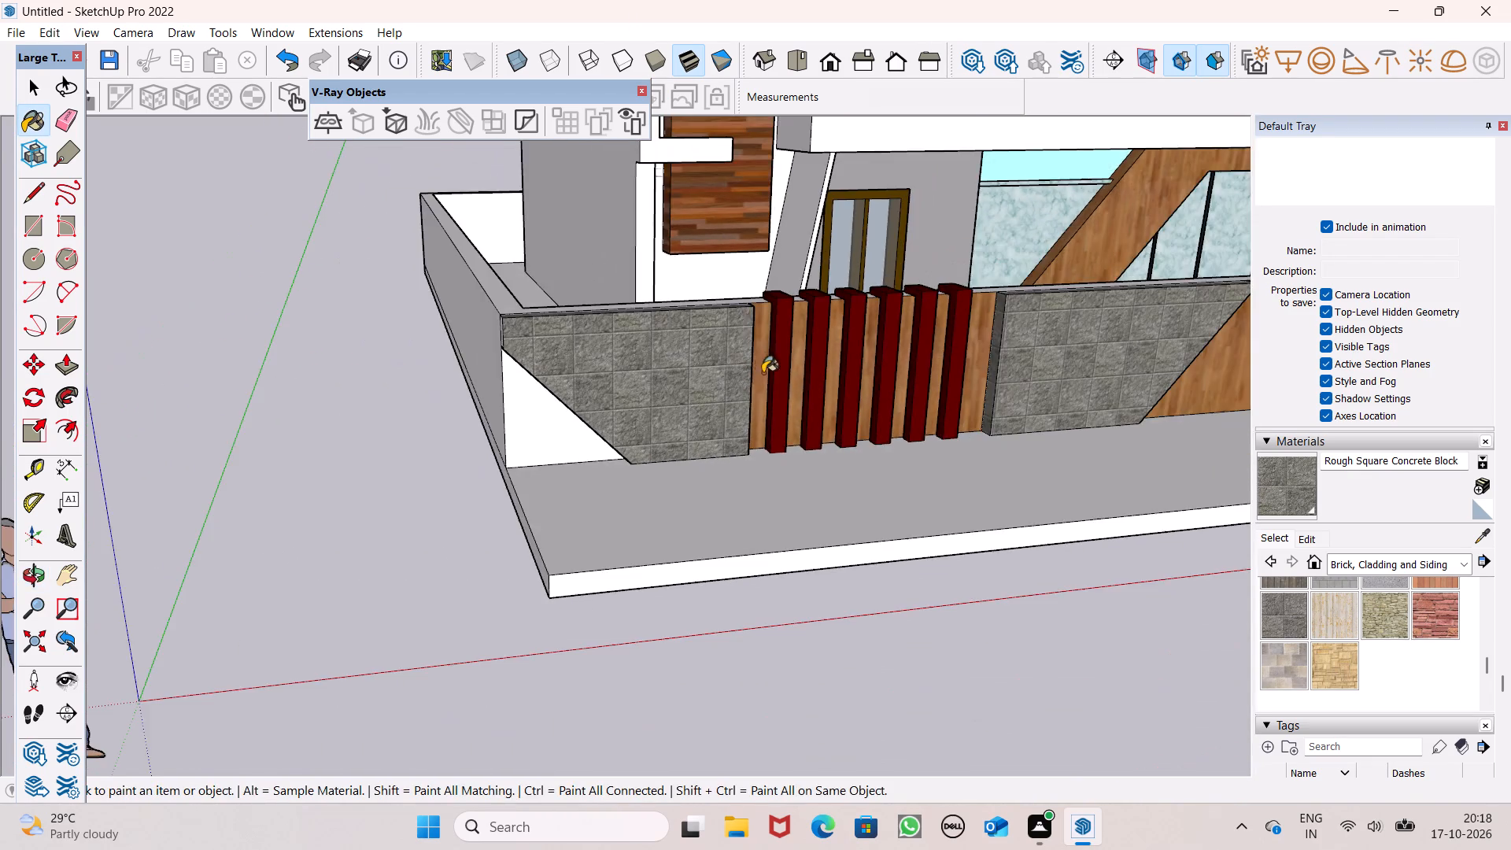
middle_click_drag(762, 376, 963, 359)
left_click_drag(1368, 562, 1381, 558)
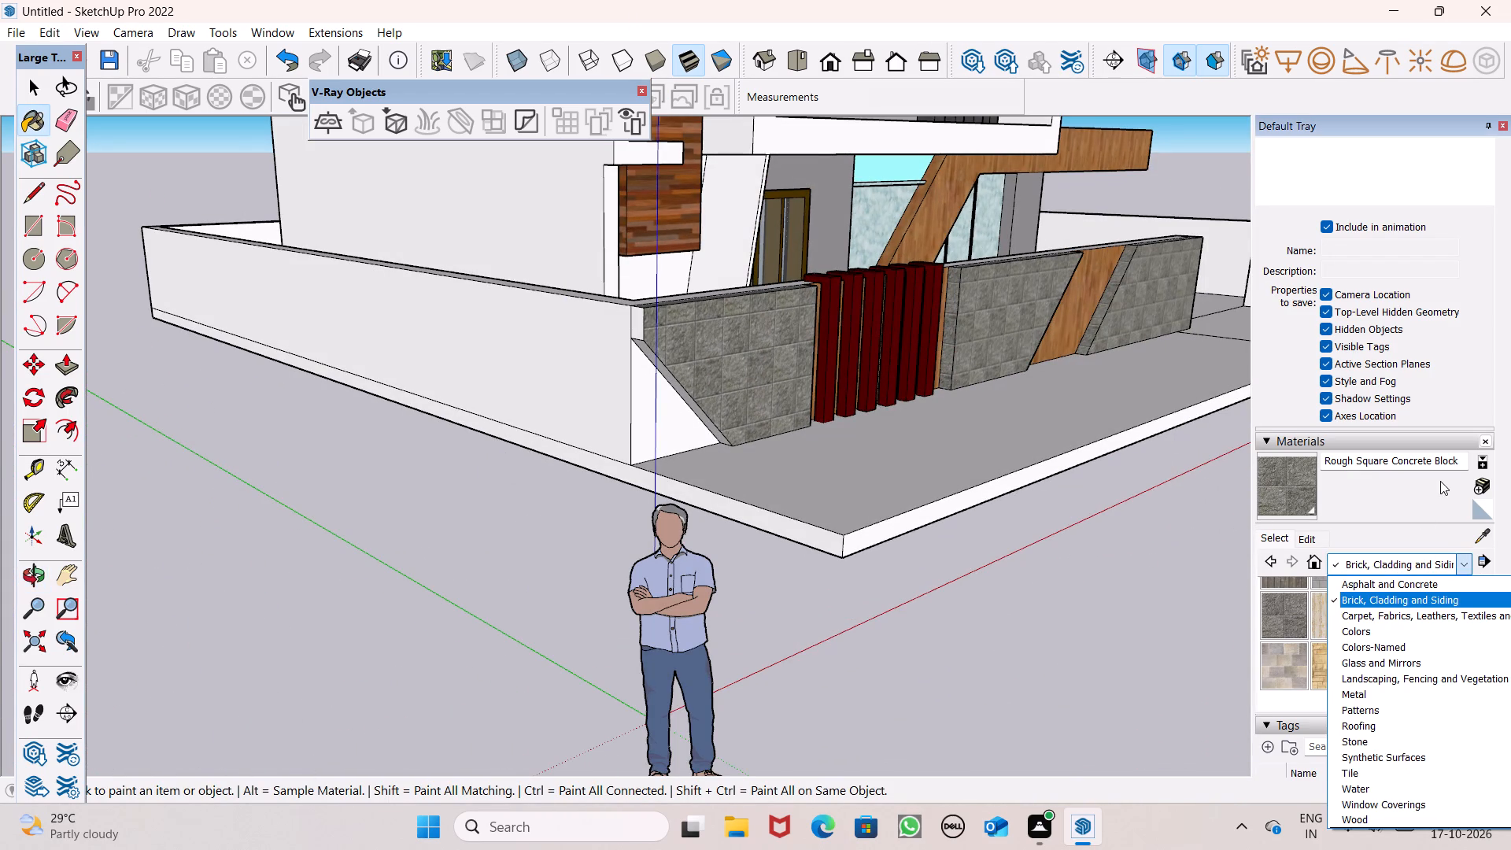
left_click(1358, 821)
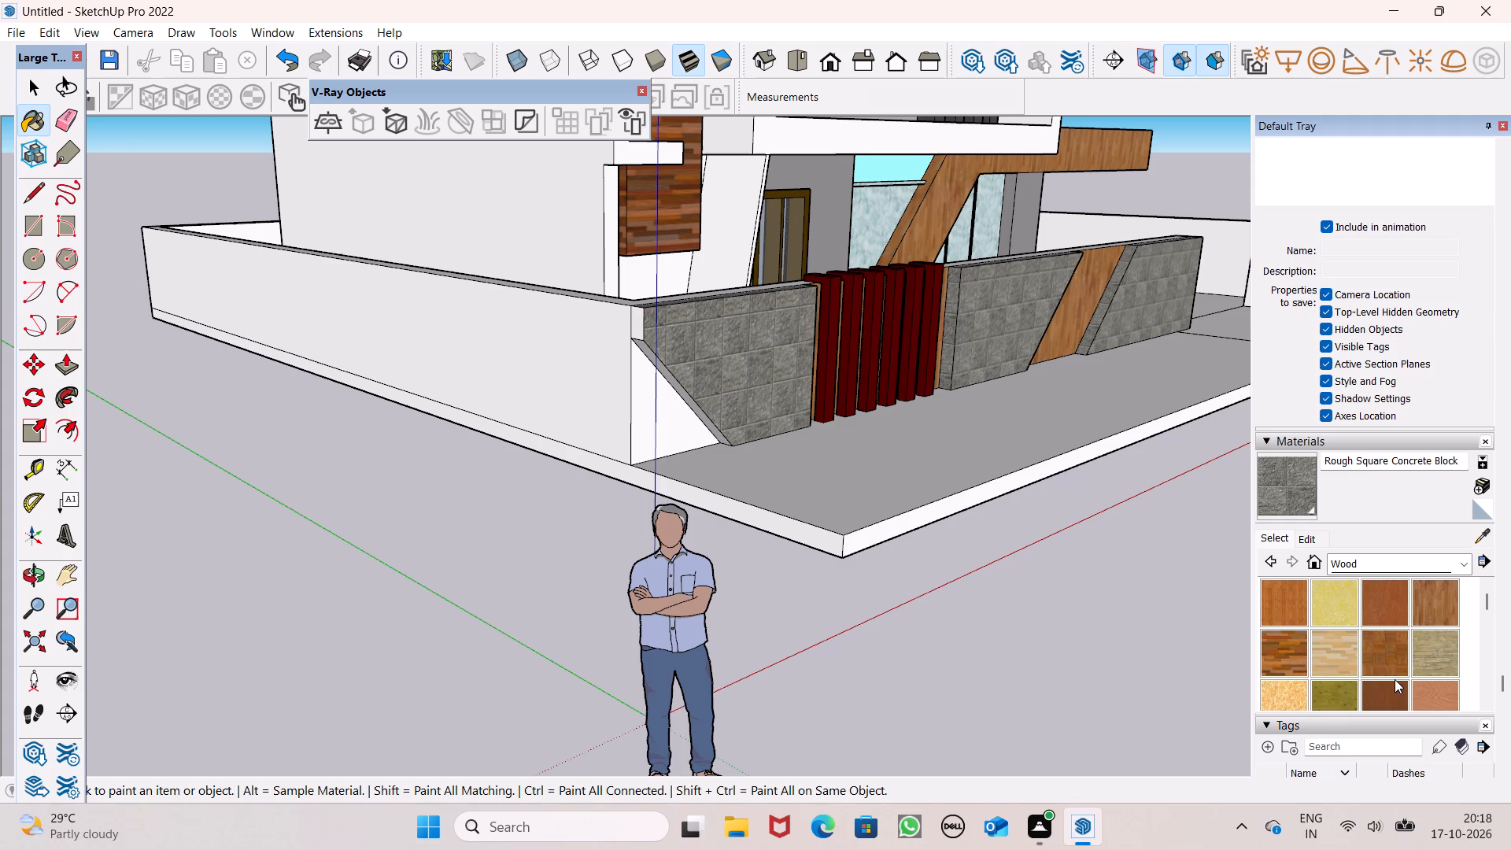
left_click(1439, 609)
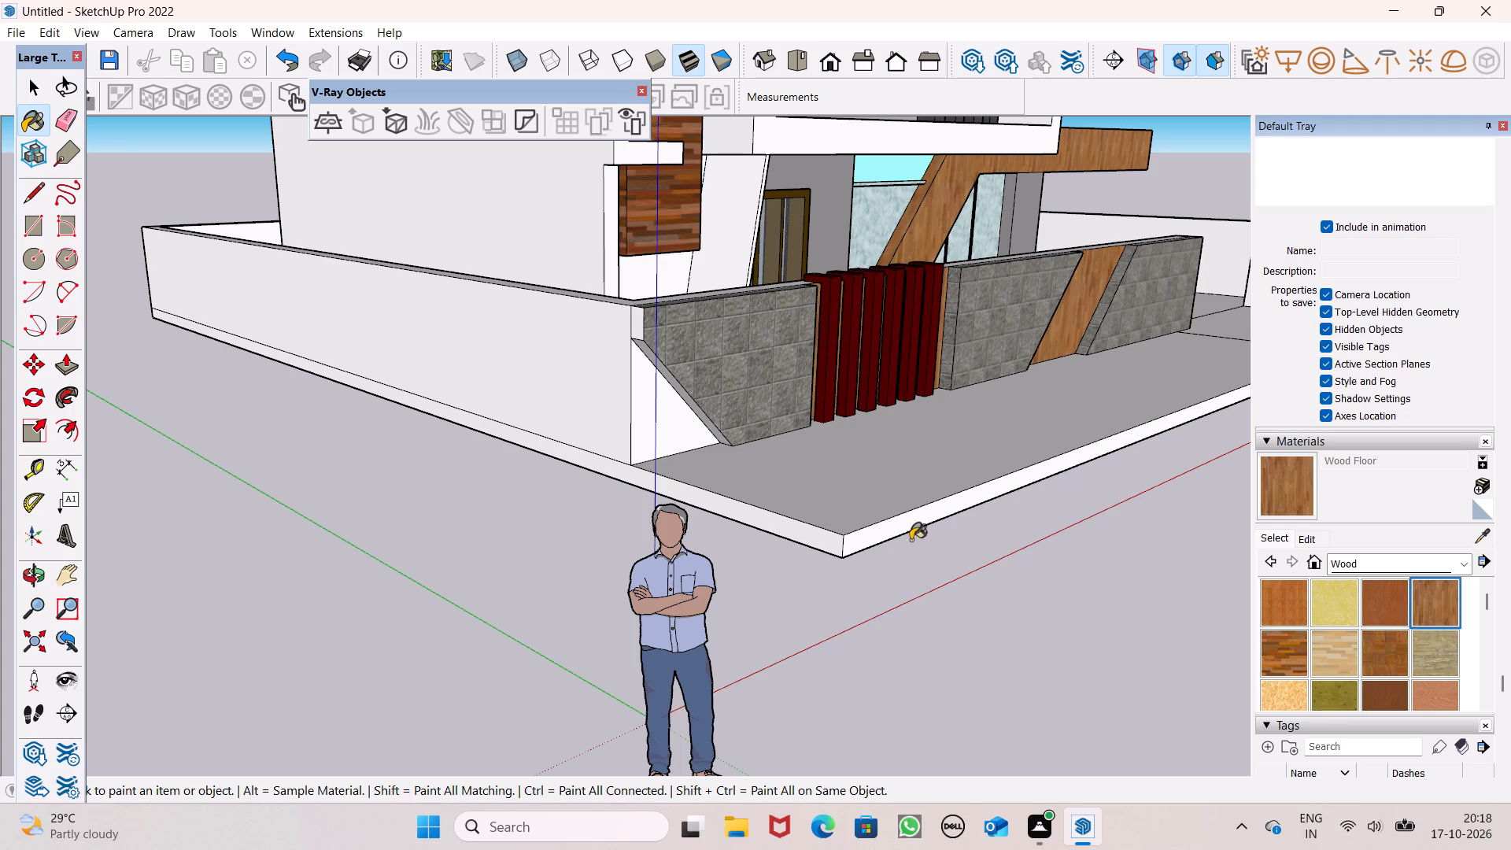
left_click(677, 427)
Paint the new raised panel's outer end face and slanted underside with Rough Square Concrete Block.
middle_click_drag(726, 453, 803, 468)
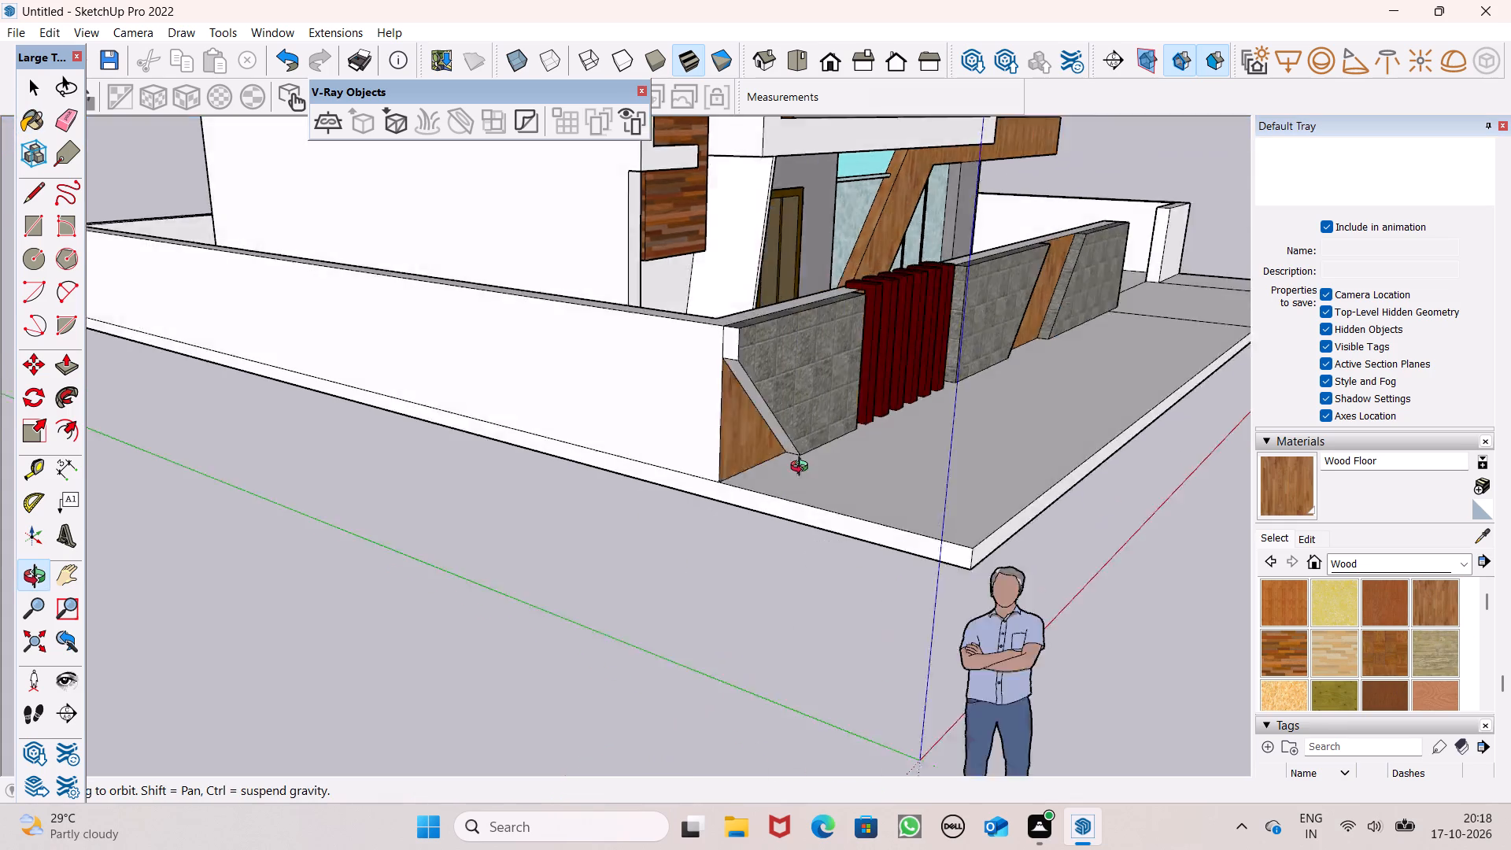
middle_click_drag(803, 468, 874, 452)
left_click(1428, 555)
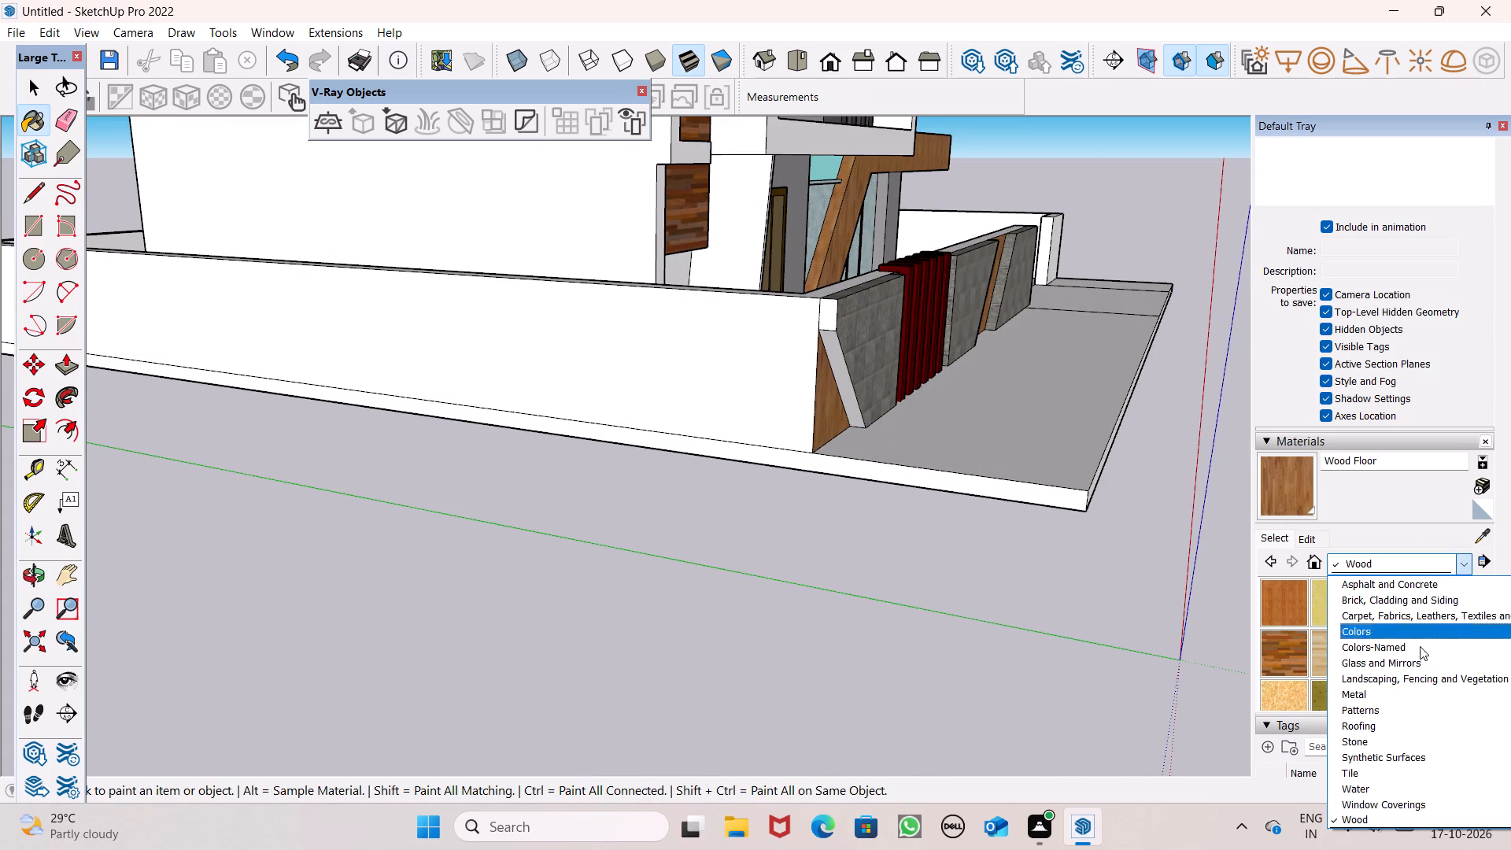
left_click(1419, 603)
scroll(1343, 642, "down", 4)
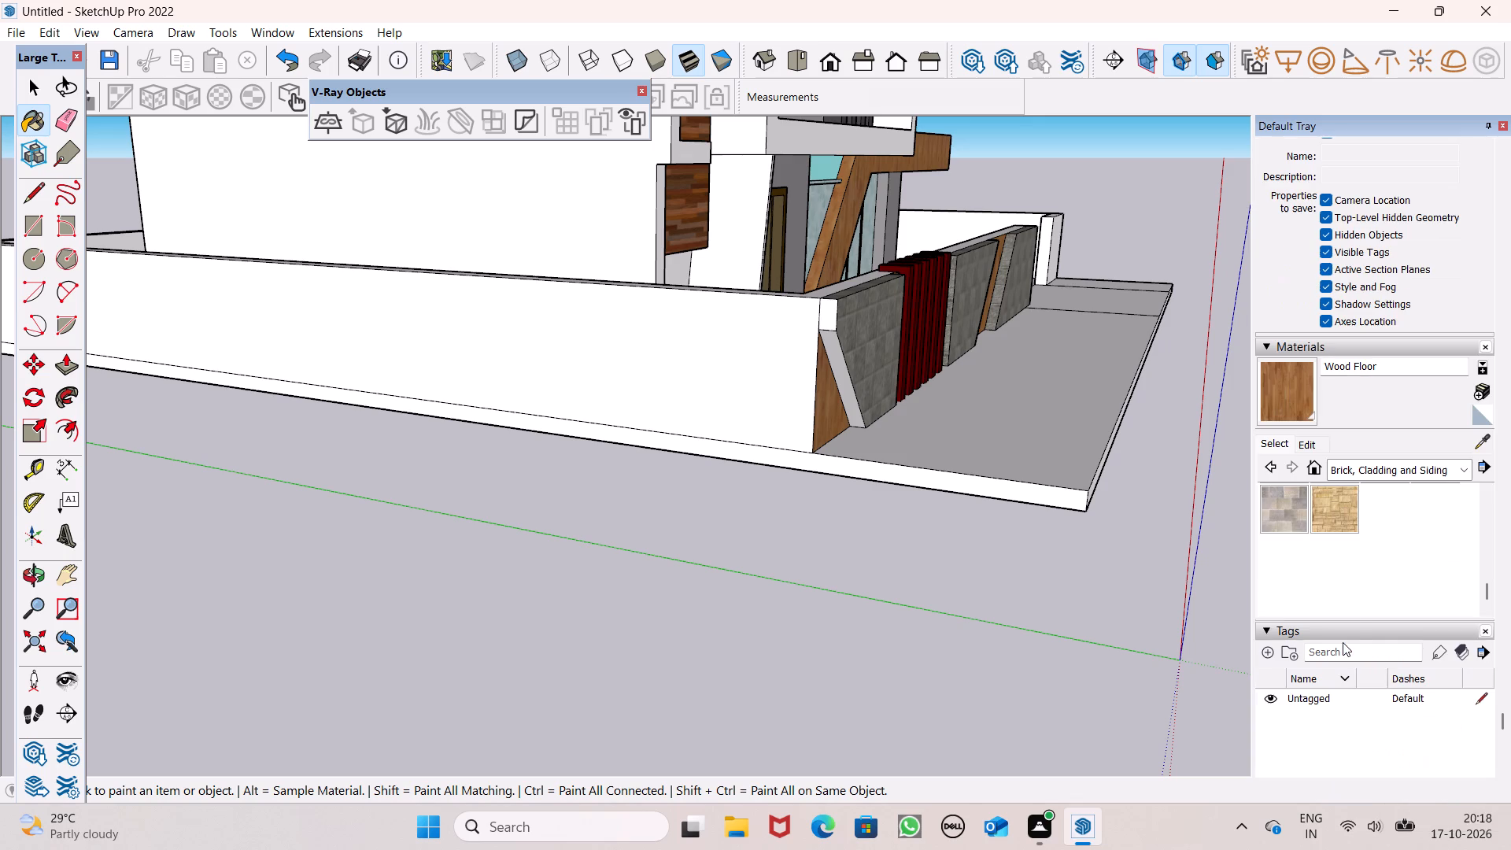
scroll(1299, 582, "up", 1)
left_click(1289, 566)
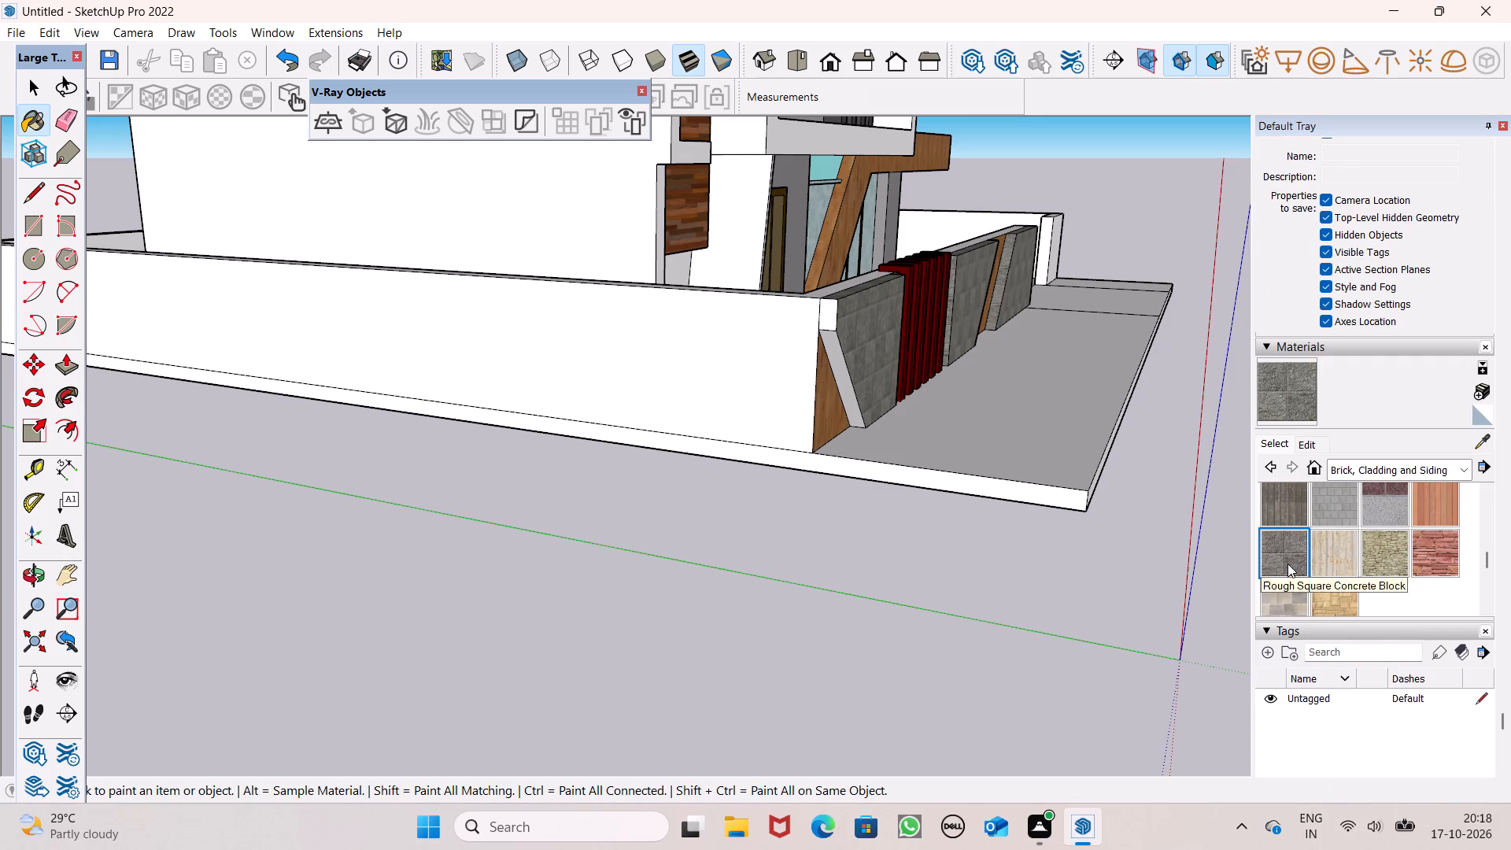
scroll(877, 294, "up", 6)
scroll(668, 343, "up", 4)
left_click(826, 349)
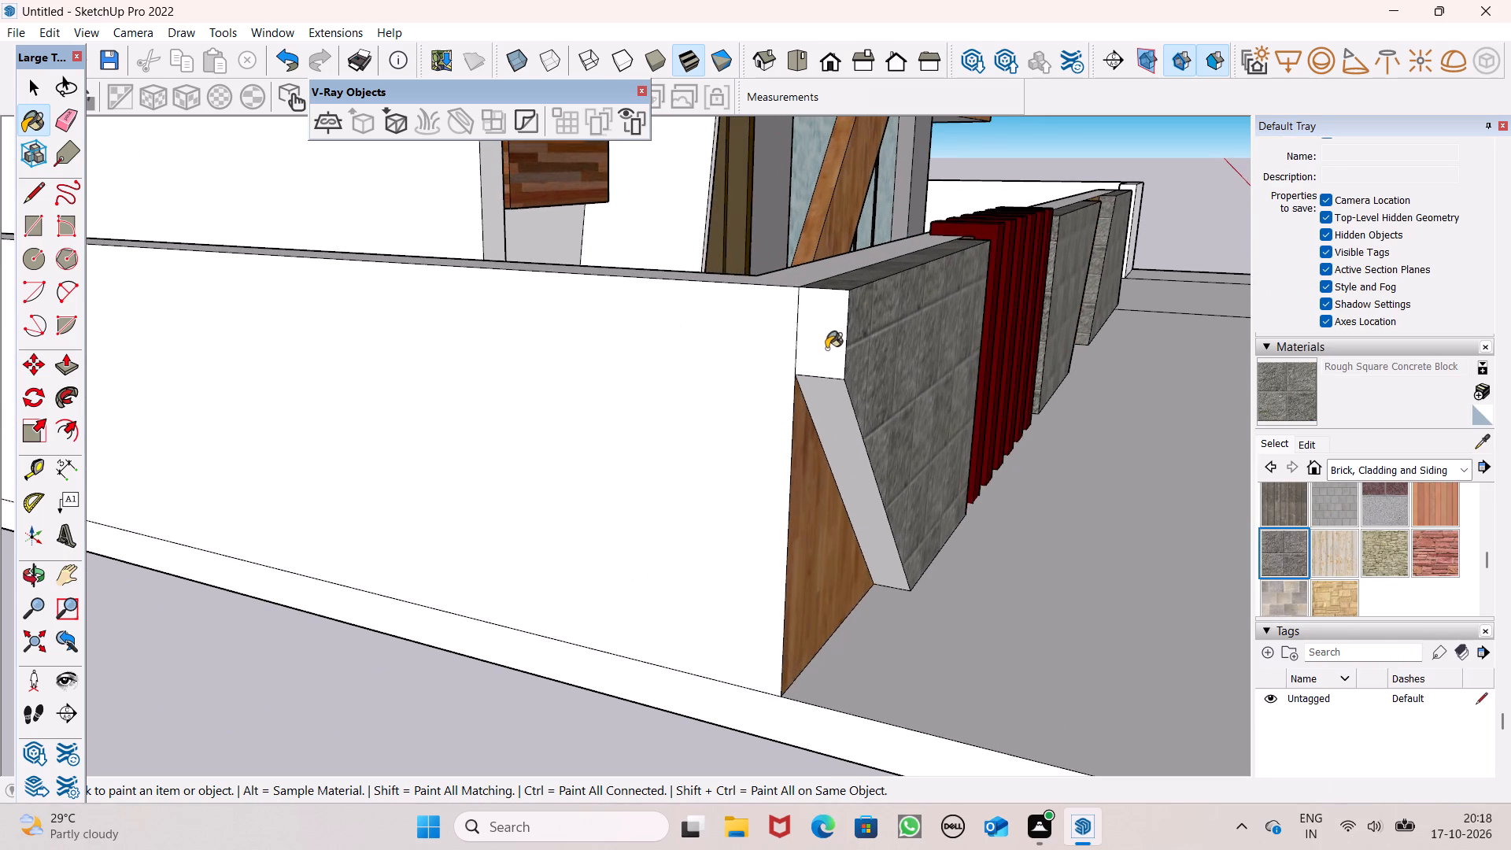
left_click(829, 402)
Examine the finished boundary wall panels and the house front from several angles.
scroll(853, 352, "down", 6)
middle_click_drag(899, 394, 330, 361)
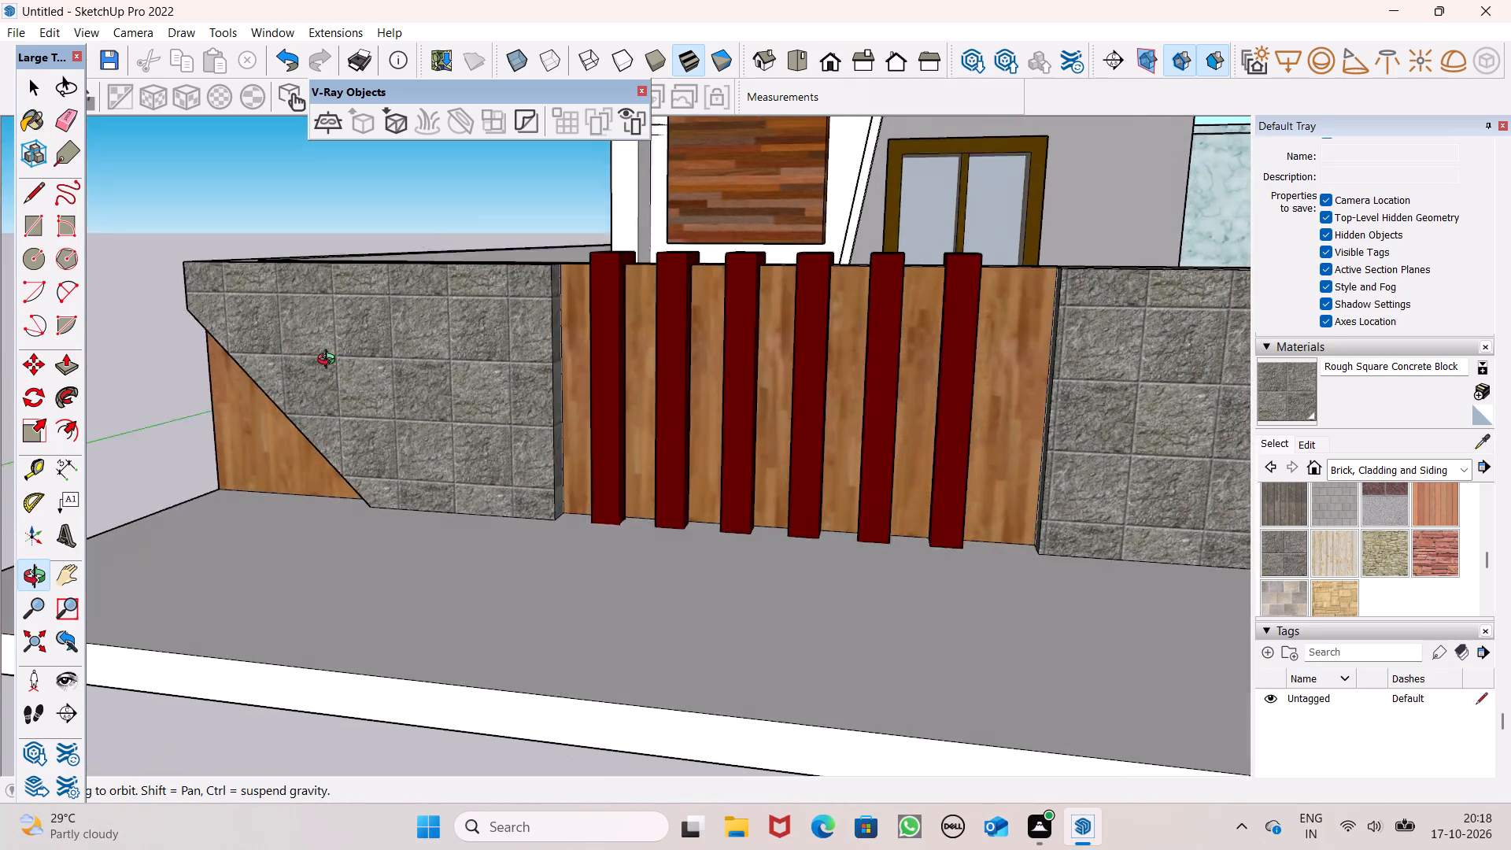
middle_click_drag(330, 361, 687, 337)
scroll(733, 312, "down", 12)
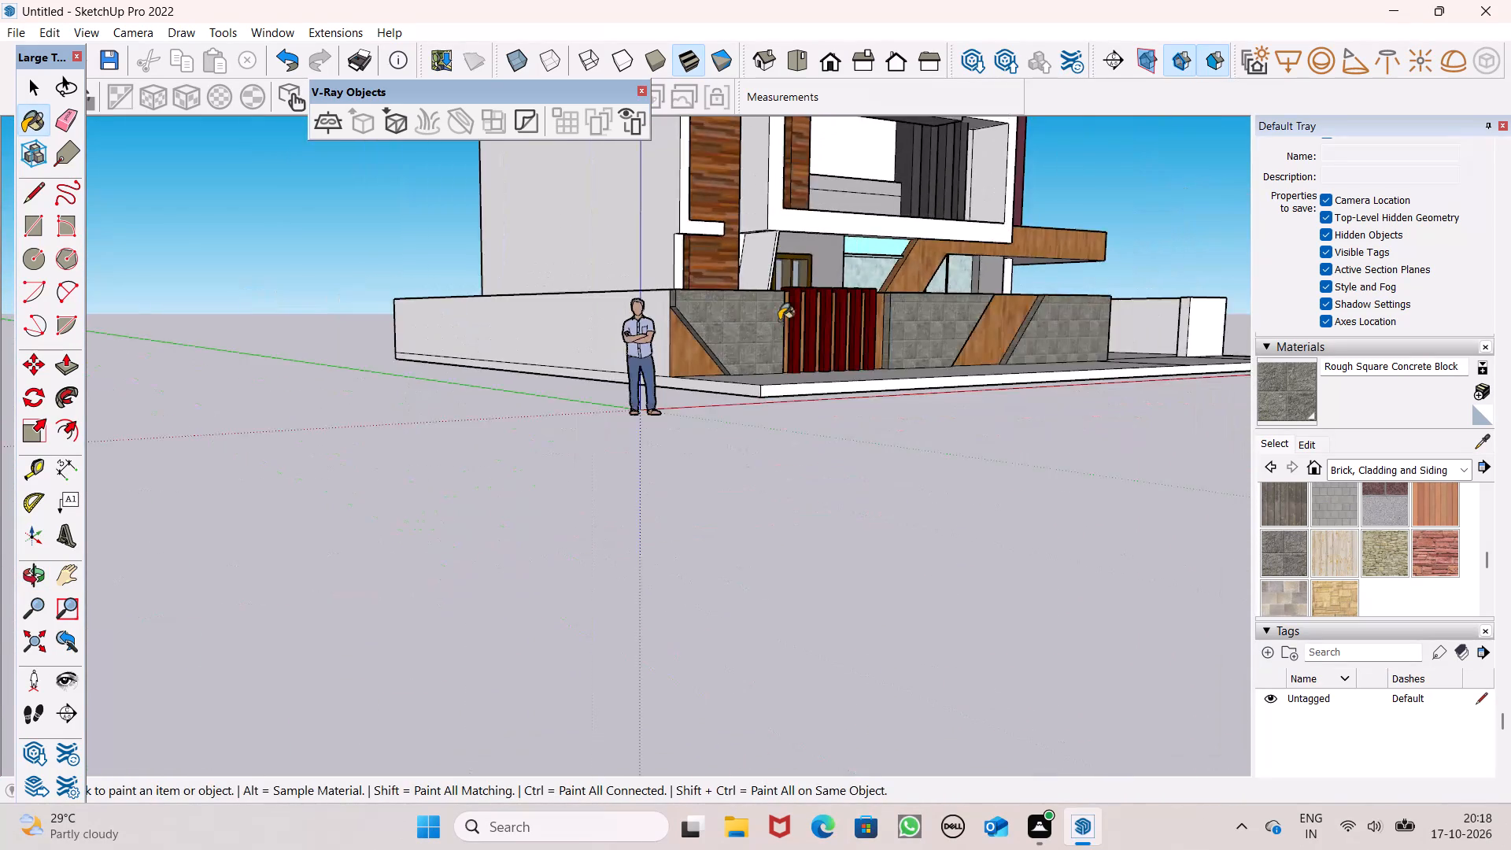
scroll(780, 323, "down", 5)
middle_click_drag(823, 366, 185, 400)
scroll(427, 394, "up", 4)
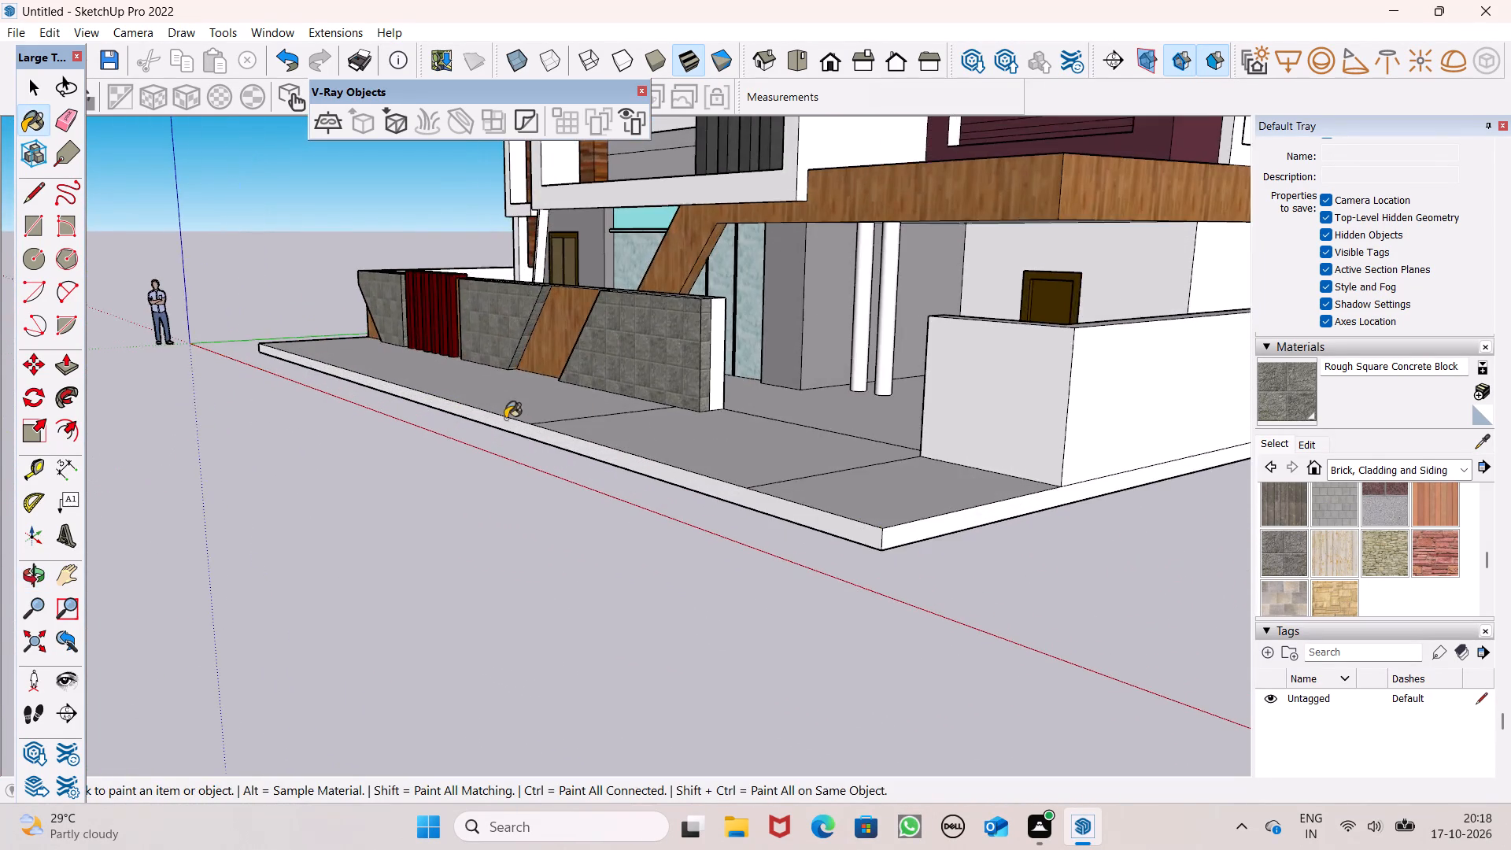
scroll(505, 419, "up", 1)
middle_click_drag(703, 455, 946, 425)
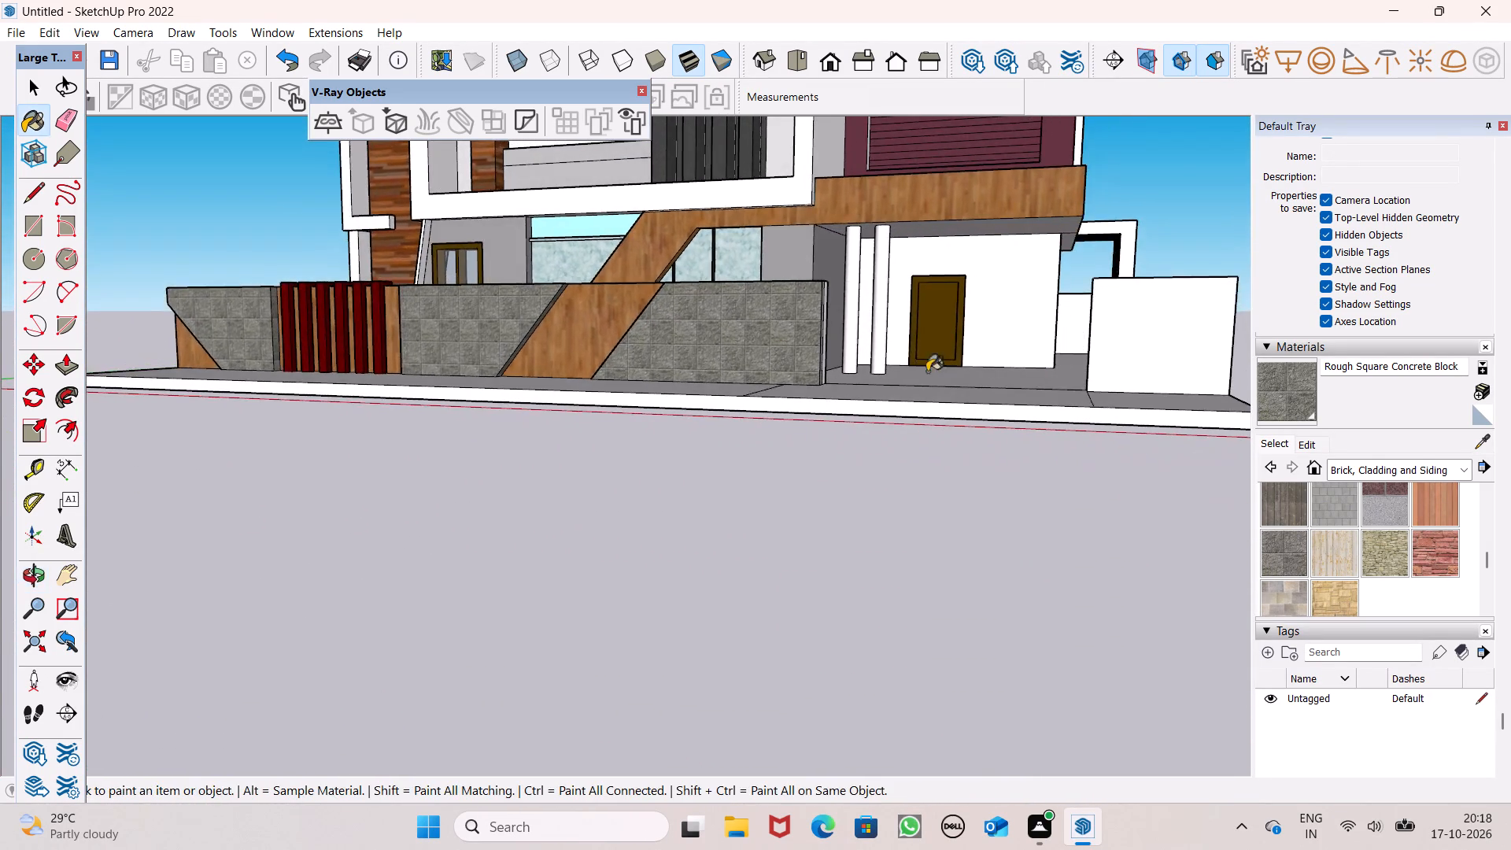
scroll(736, 333, "down", 3)
middle_click_drag(715, 368, 808, 353)
scroll(761, 323, "down", 4)
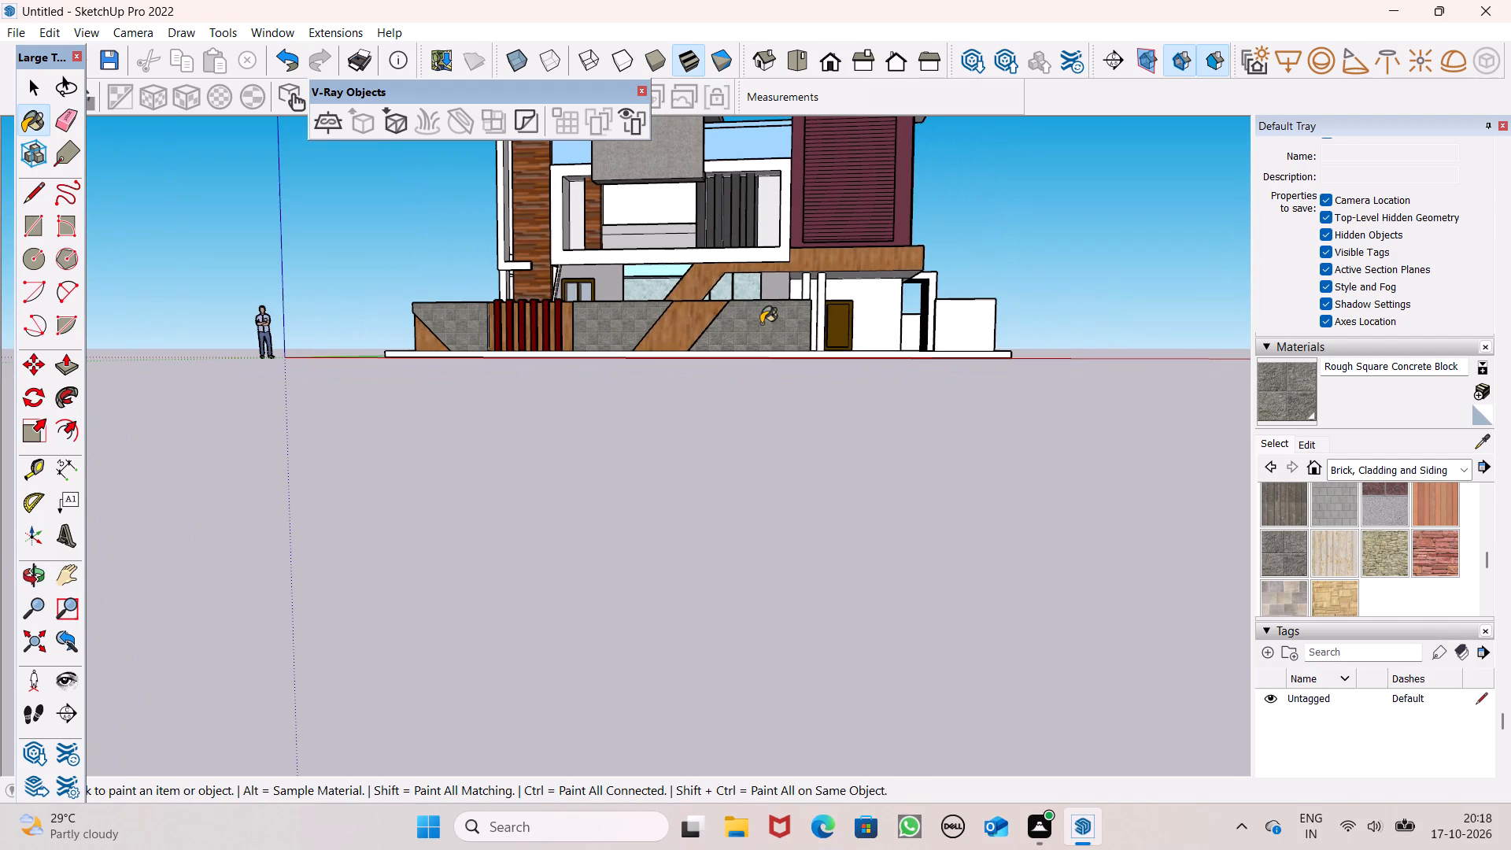
middle_click_drag(850, 350, 859, 395)
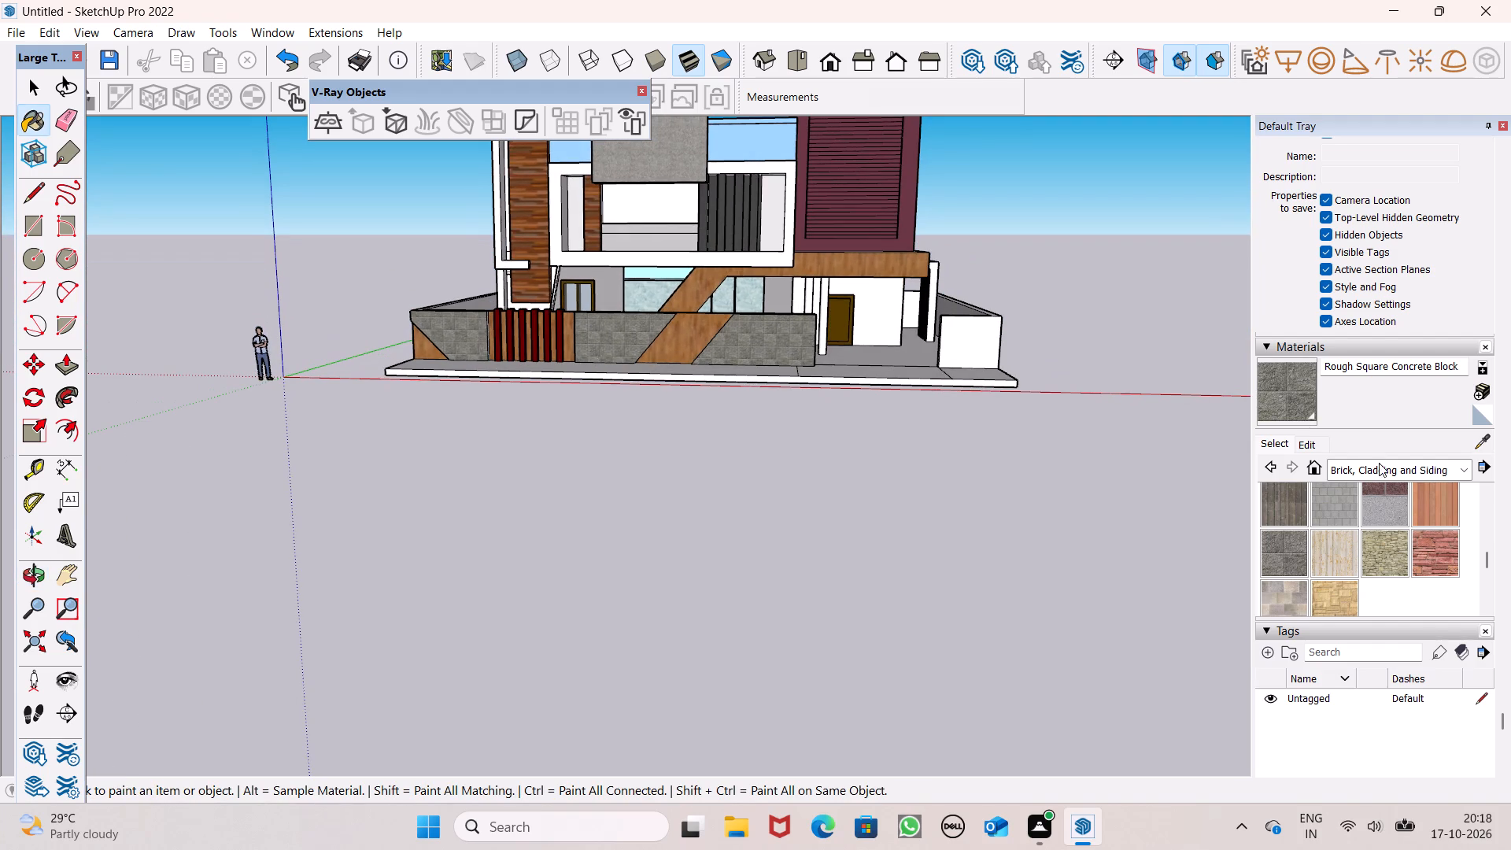
Paint the car porch's back wall around the door and its adjoining side wall with Color M06 from the Colors collection.
left_click(1386, 471)
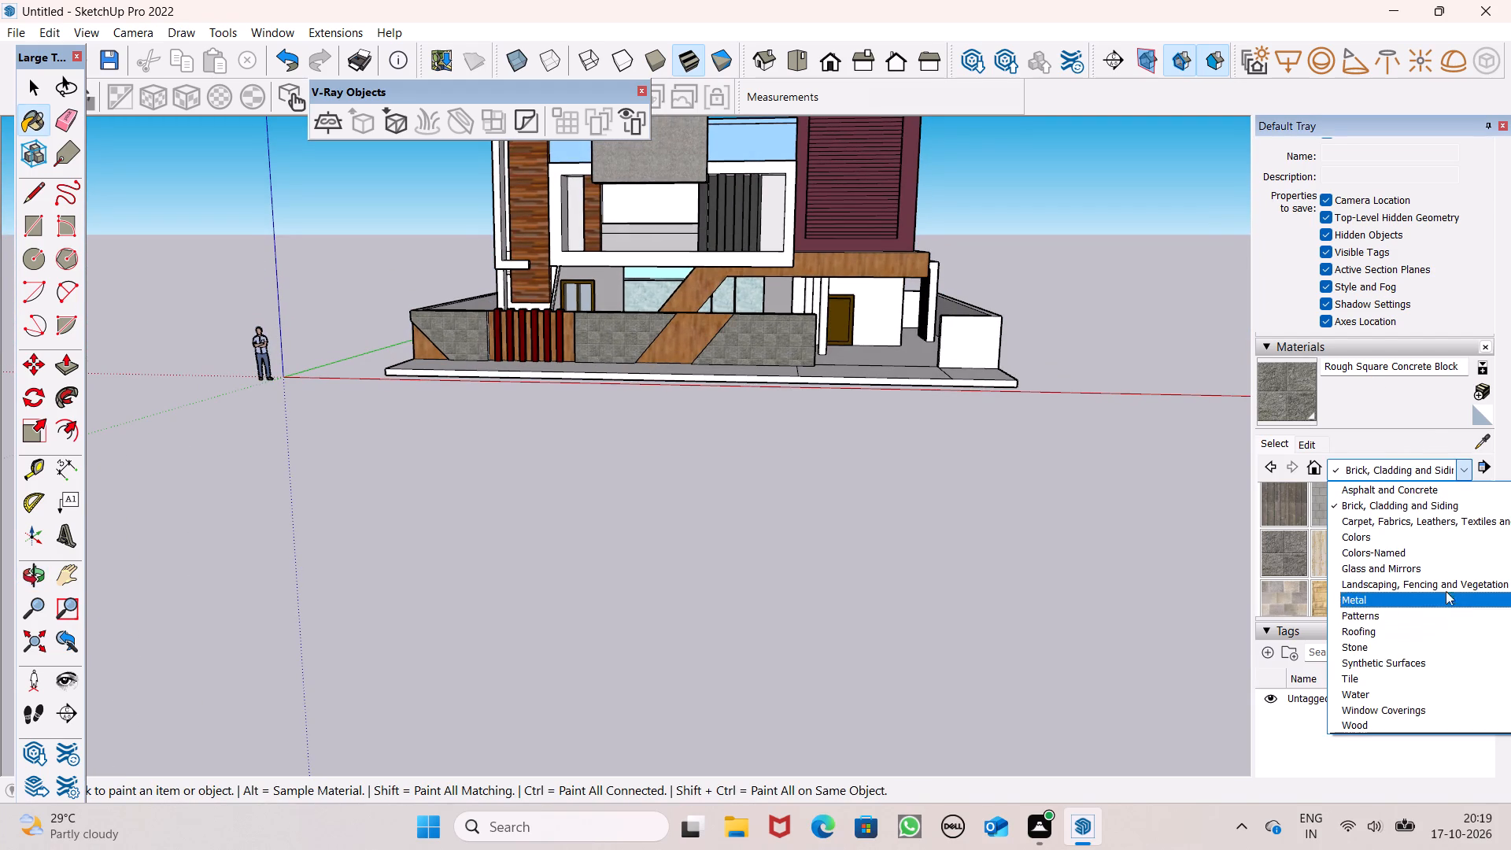
left_click(1439, 536)
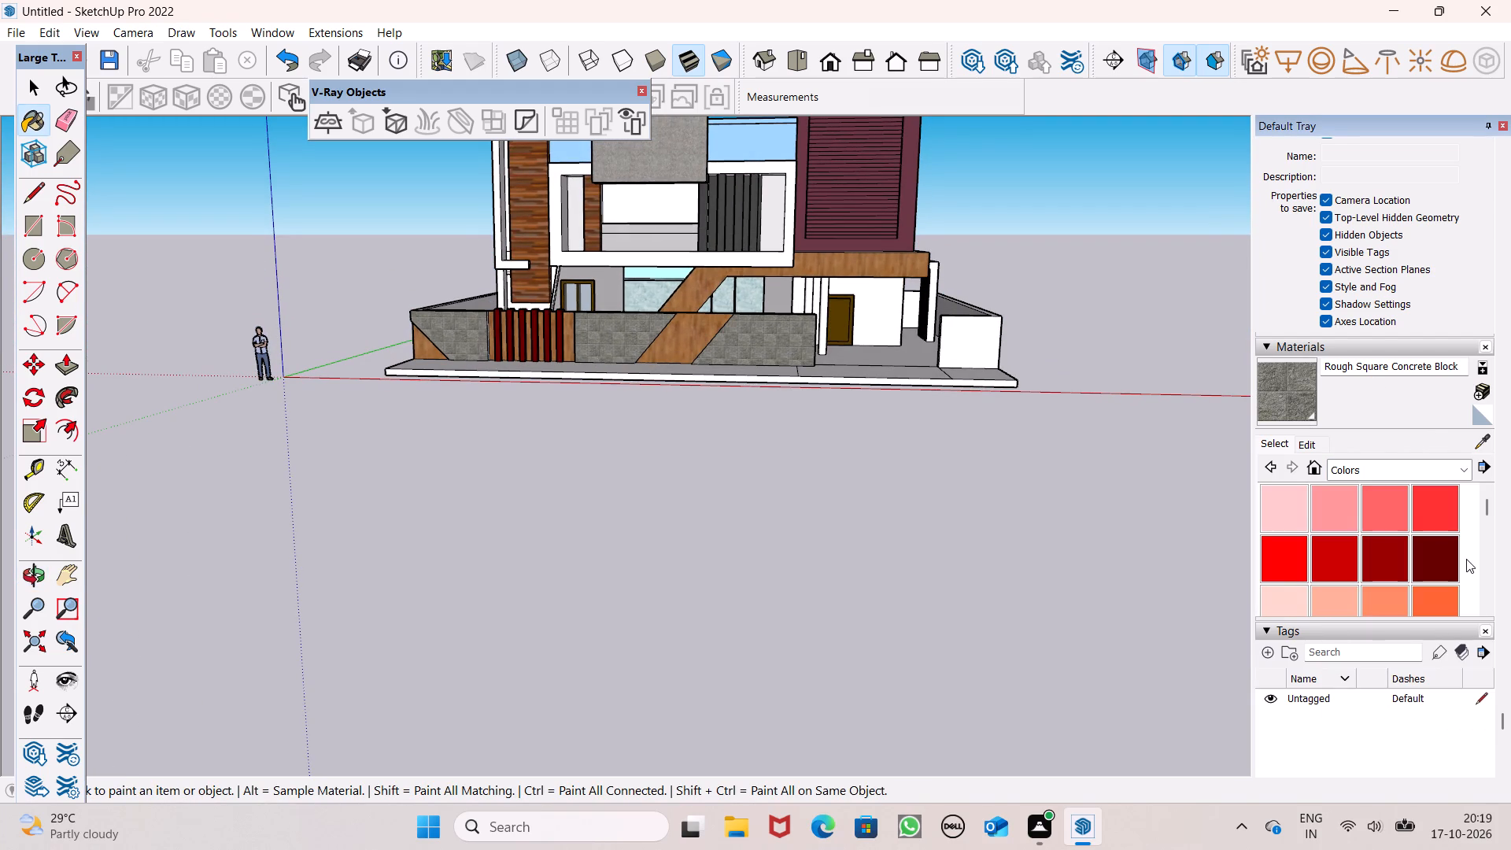
scroll(1397, 550, "down", 4)
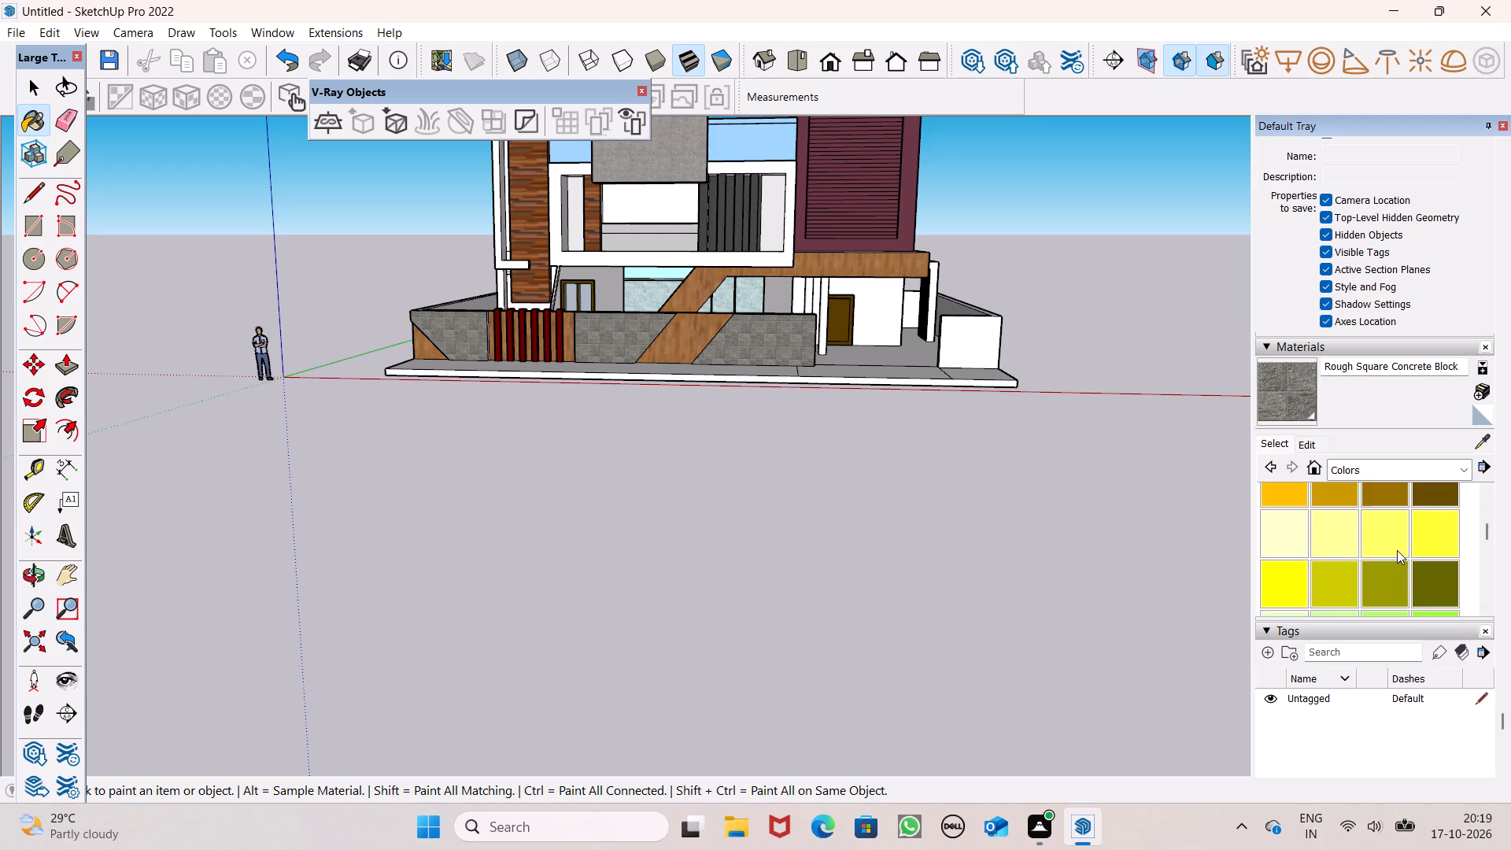
scroll(1397, 550, "down", 11)
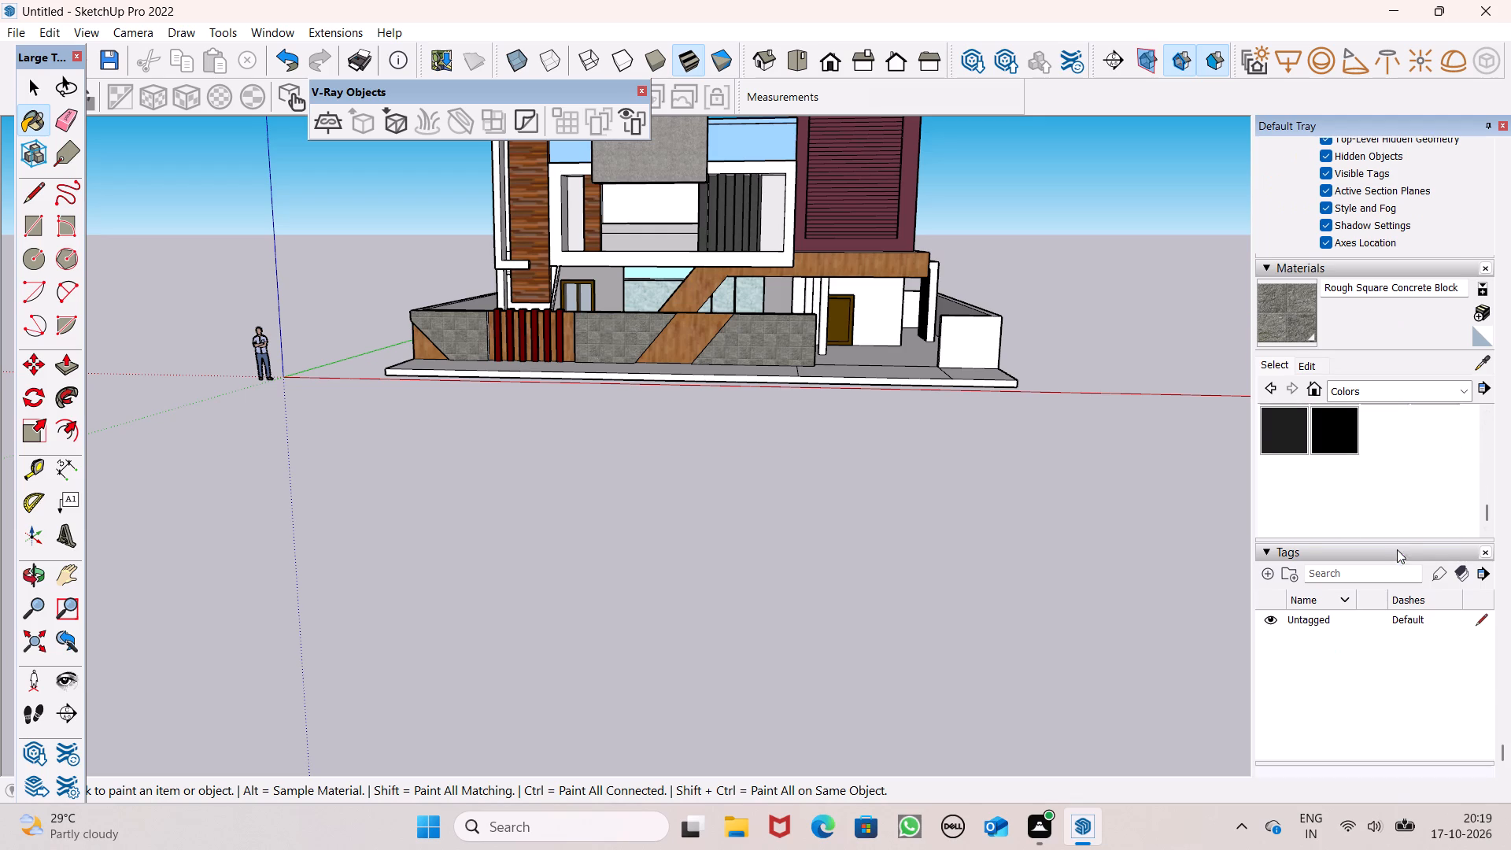
scroll(1397, 548, "up", 2)
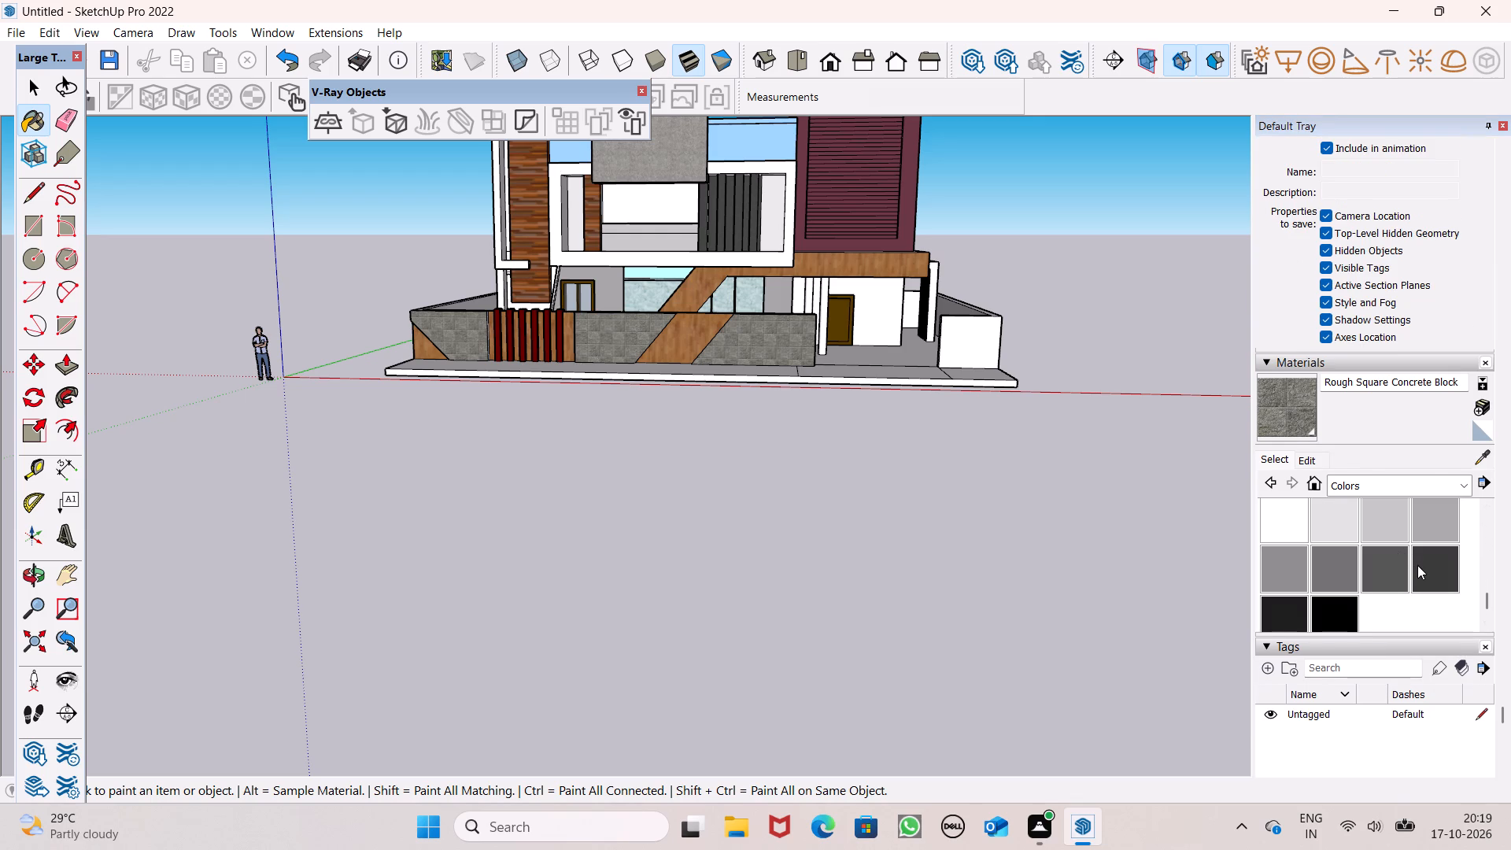
left_click(1398, 565)
middle_click_drag(920, 517, 593, 525)
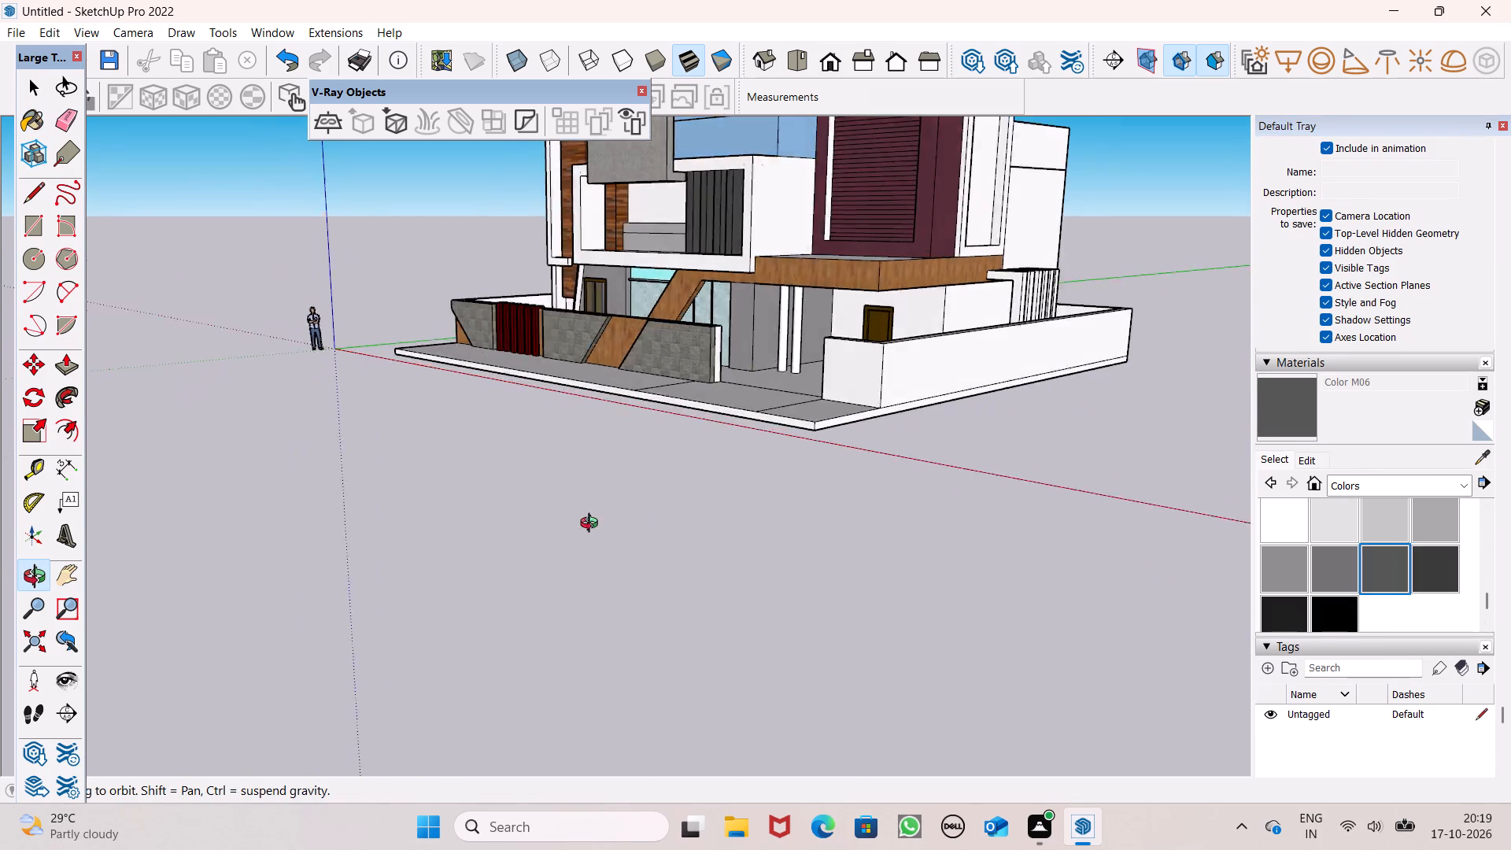
middle_click_drag(593, 525, 546, 523)
scroll(917, 441, "up", 6)
left_click(917, 250)
left_click(968, 255)
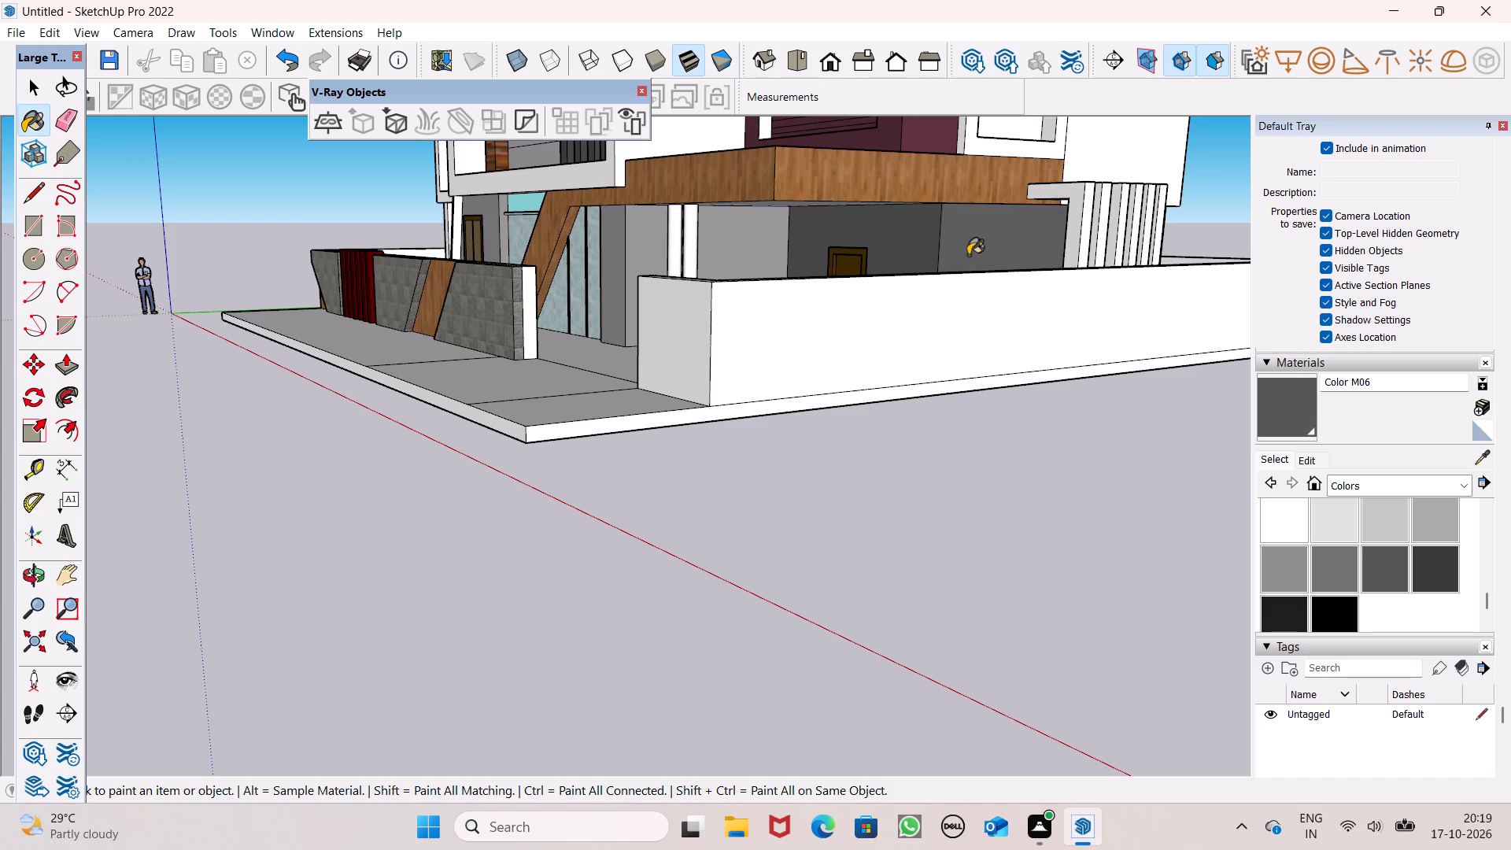
Examine the painted car porch walls and the whole house front from several angles.
scroll(877, 261, "down", 3)
middle_click_drag(862, 265, 1128, 293)
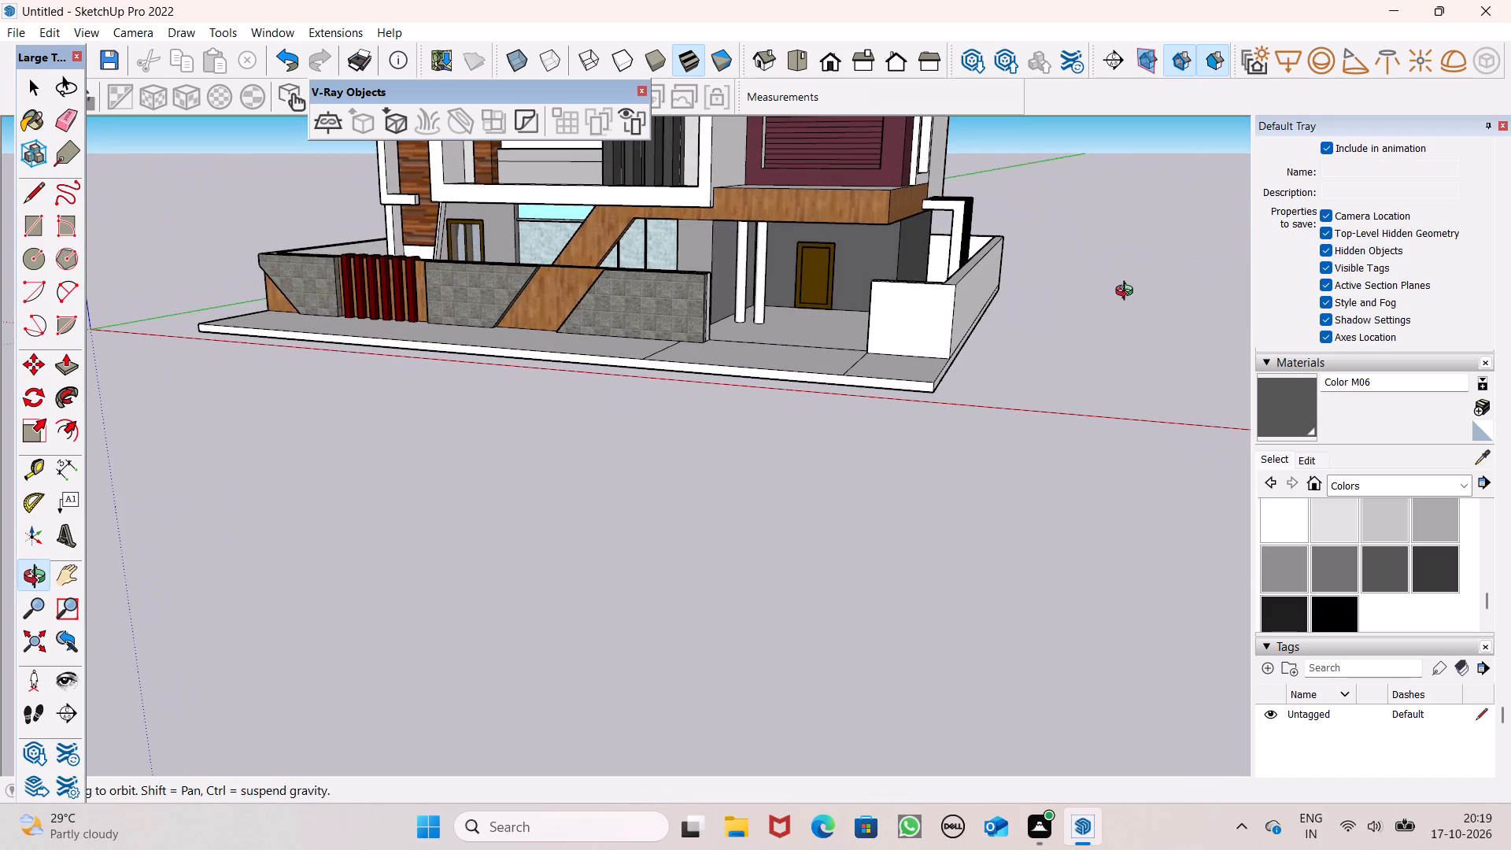
middle_click_drag(1128, 293, 1151, 320)
scroll(968, 242, "down", 3)
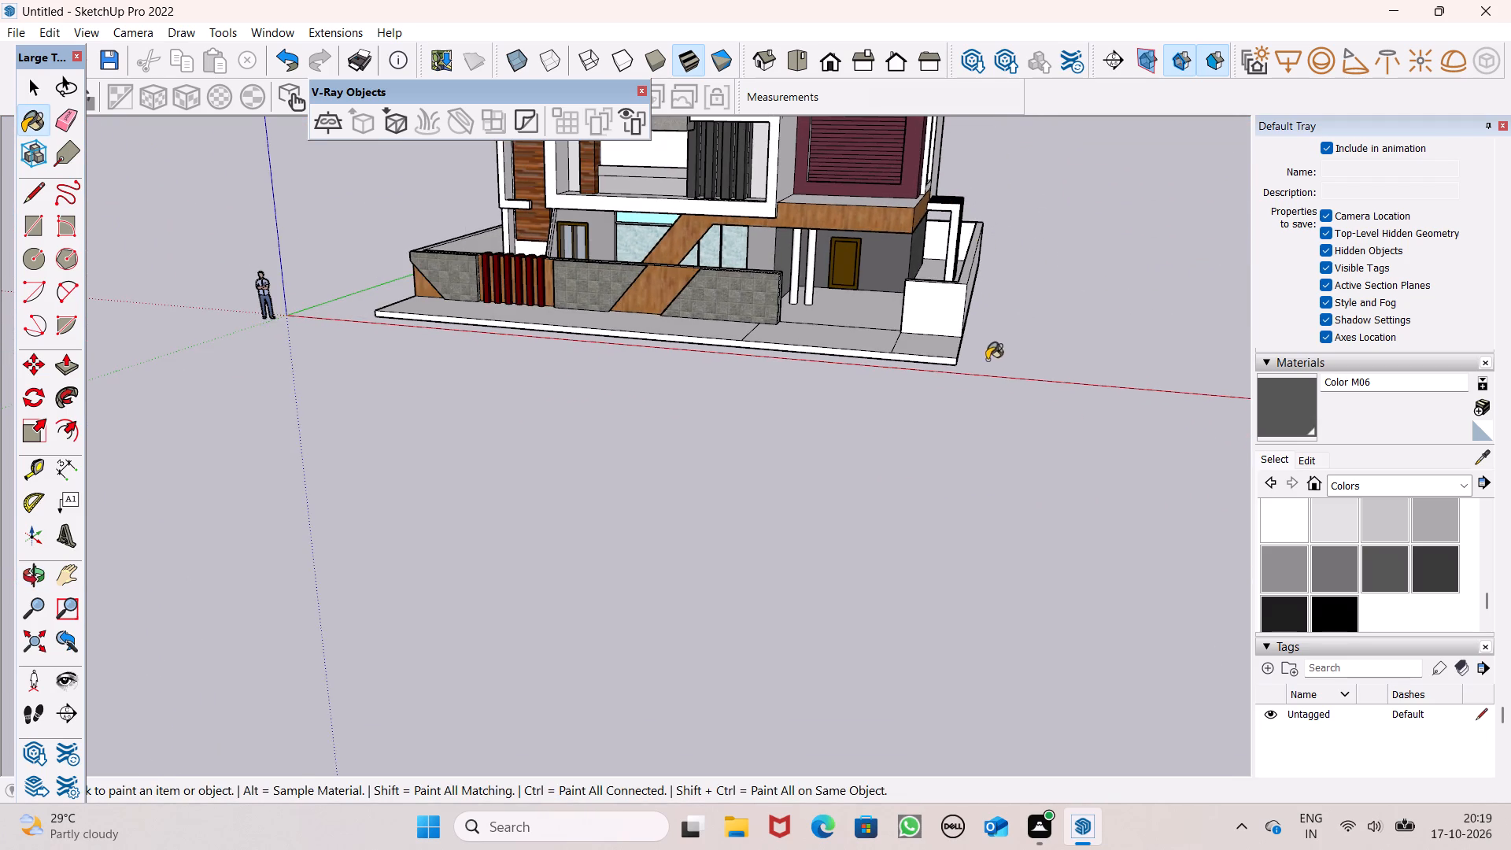
middle_click_drag(981, 364, 963, 340)
scroll(948, 381, "down", 7)
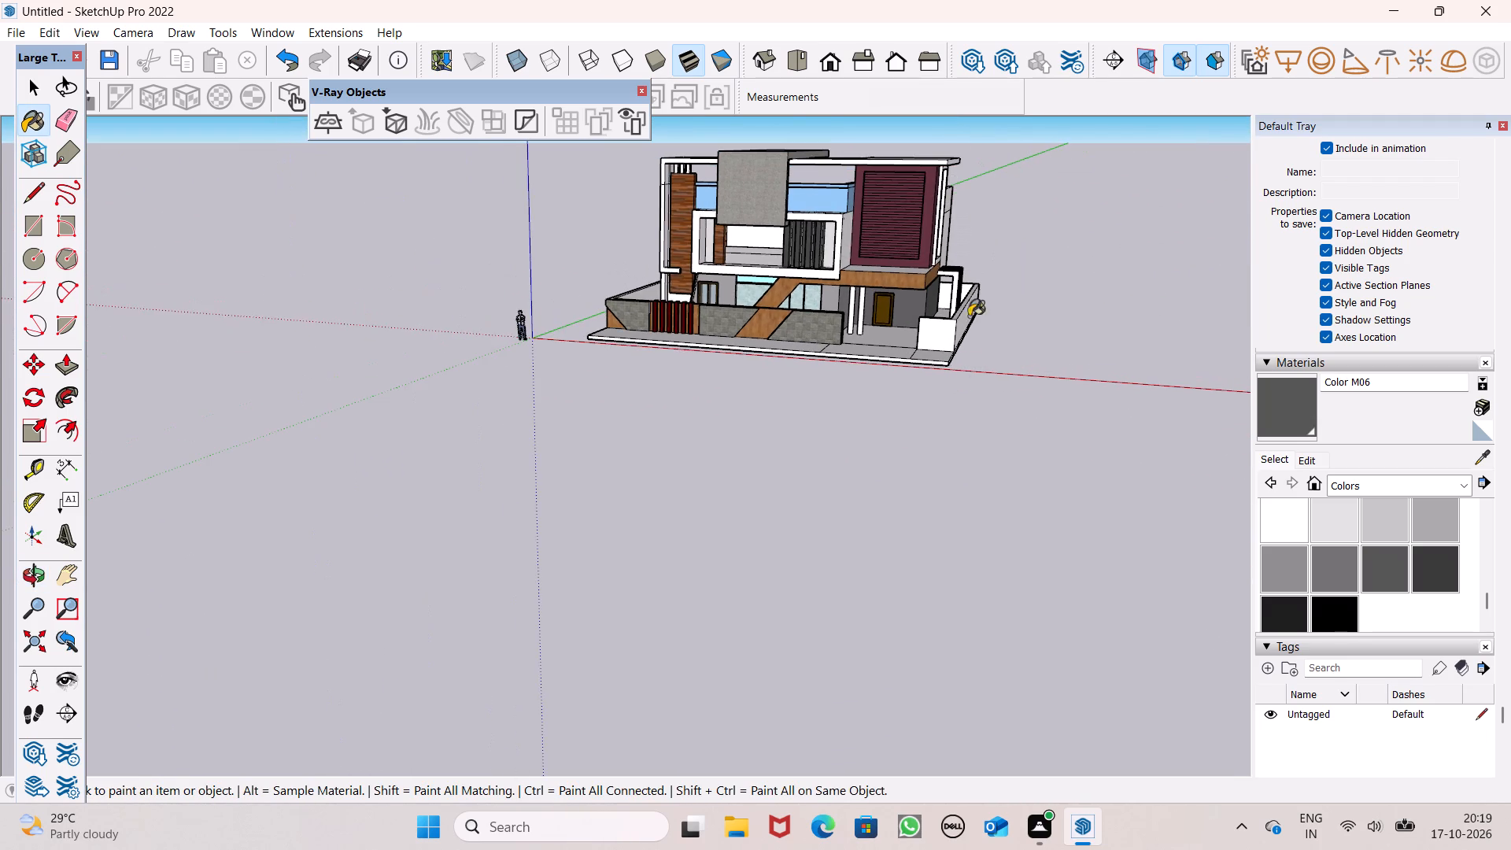
scroll(887, 166, "up", 4)
middle_click_drag(989, 273, 852, 254)
scroll(988, 273, "up", 1)
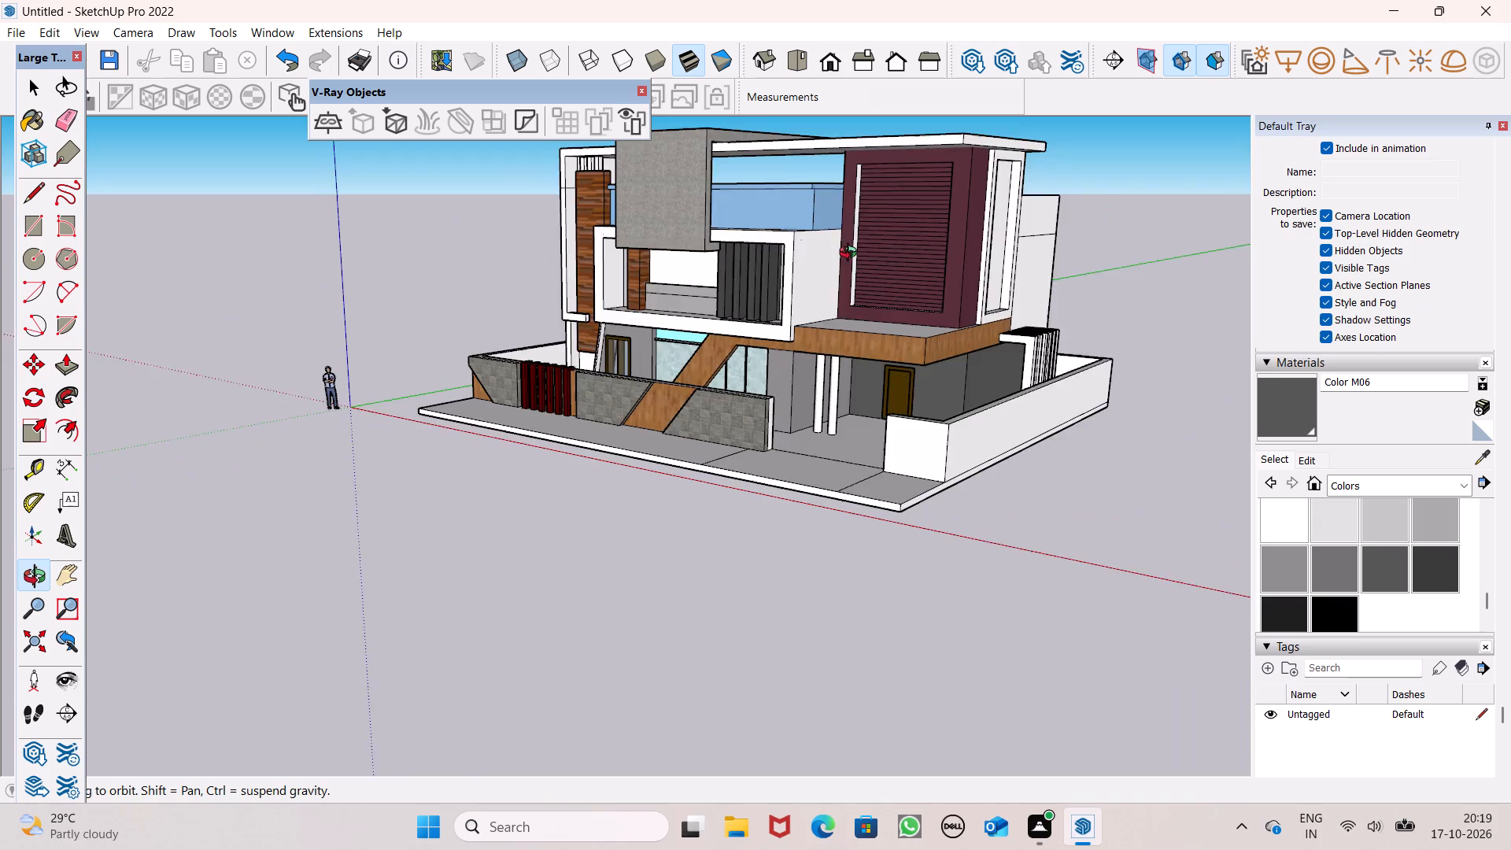
middle_click_drag(852, 254, 1103, 244)
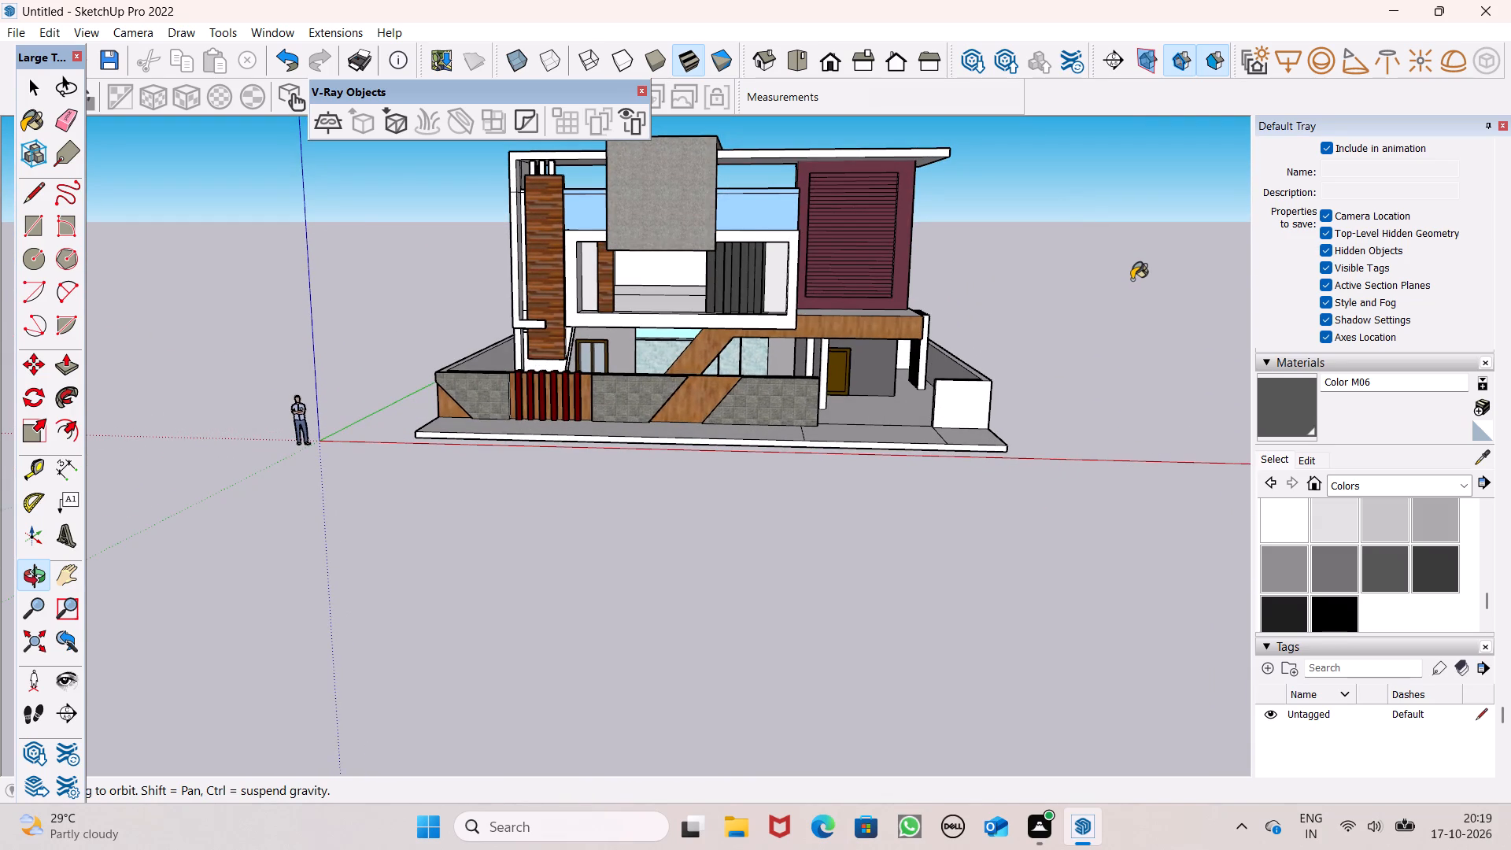
scroll(1131, 284, "down", 2)
middle_click_drag(1189, 367, 1225, 386)
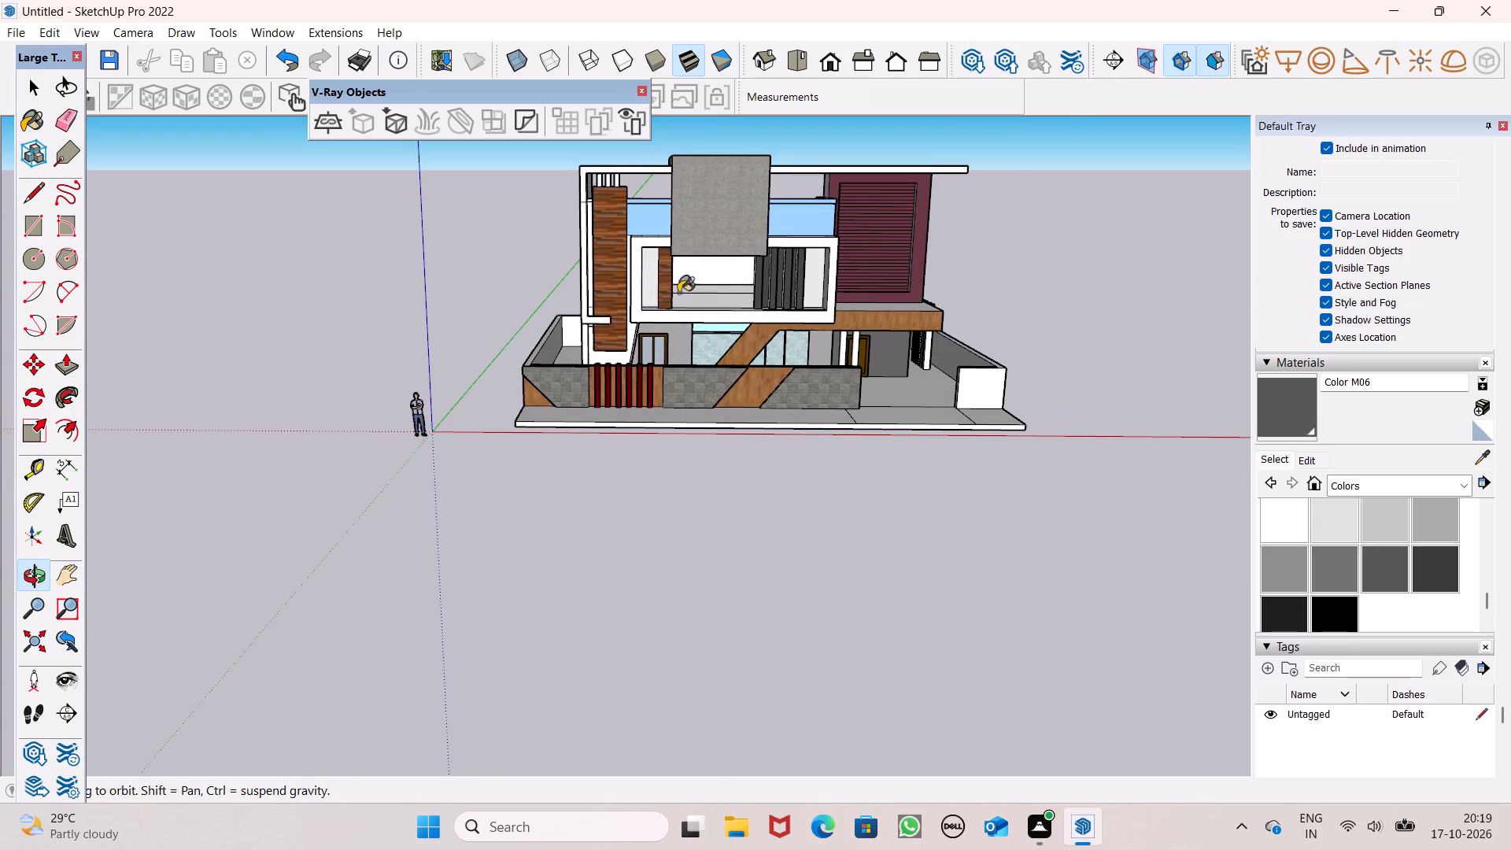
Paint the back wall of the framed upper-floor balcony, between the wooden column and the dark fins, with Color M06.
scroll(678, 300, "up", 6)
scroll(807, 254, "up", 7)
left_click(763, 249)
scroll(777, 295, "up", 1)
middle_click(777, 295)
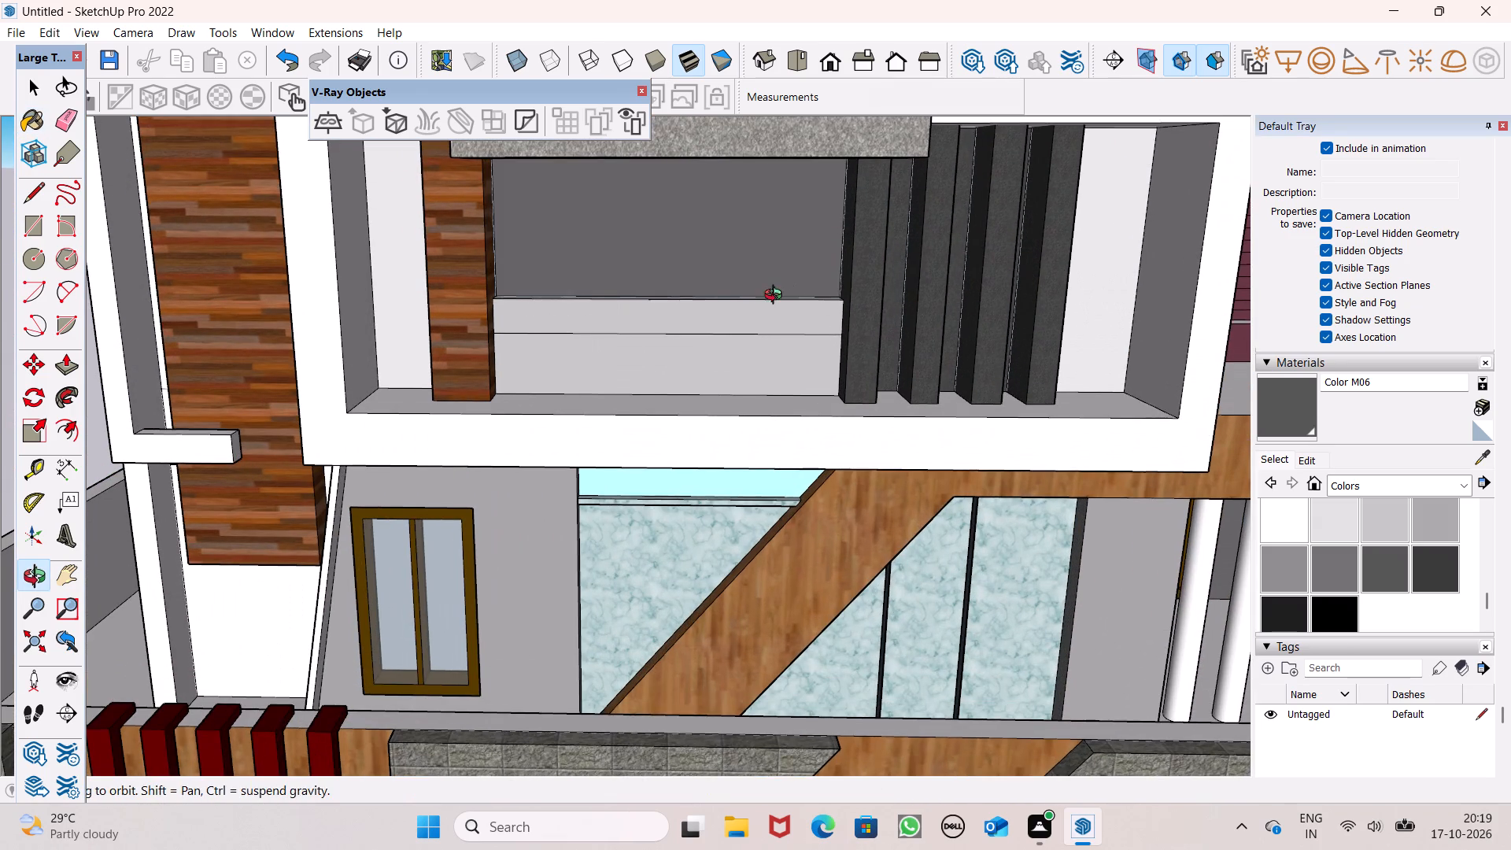
Repaint the framed balcony's back wall with the lighter grey Color M04.
left_click(1317, 567)
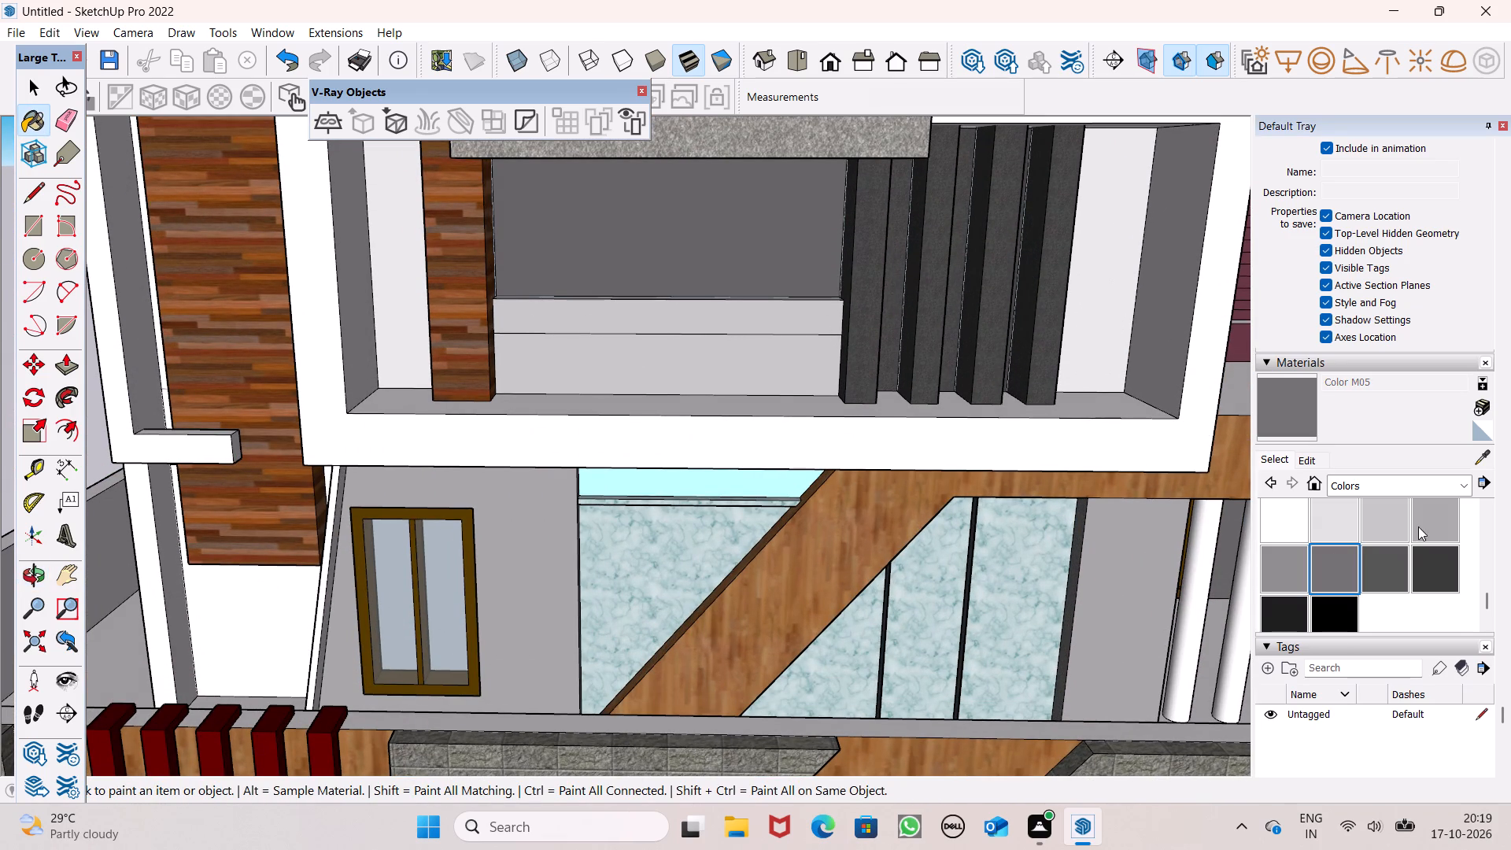
left_click(1269, 567)
left_click(738, 210)
Examine the framed balcony's back wall and surrounding facade from several angles.
scroll(821, 305, "up", 1)
middle_click_drag(822, 305, 486, 274)
scroll(503, 293, "up", 1)
middle_click_drag(667, 277, 906, 302)
scroll(791, 287, "down", 2)
middle_click_drag(805, 313, 804, 449)
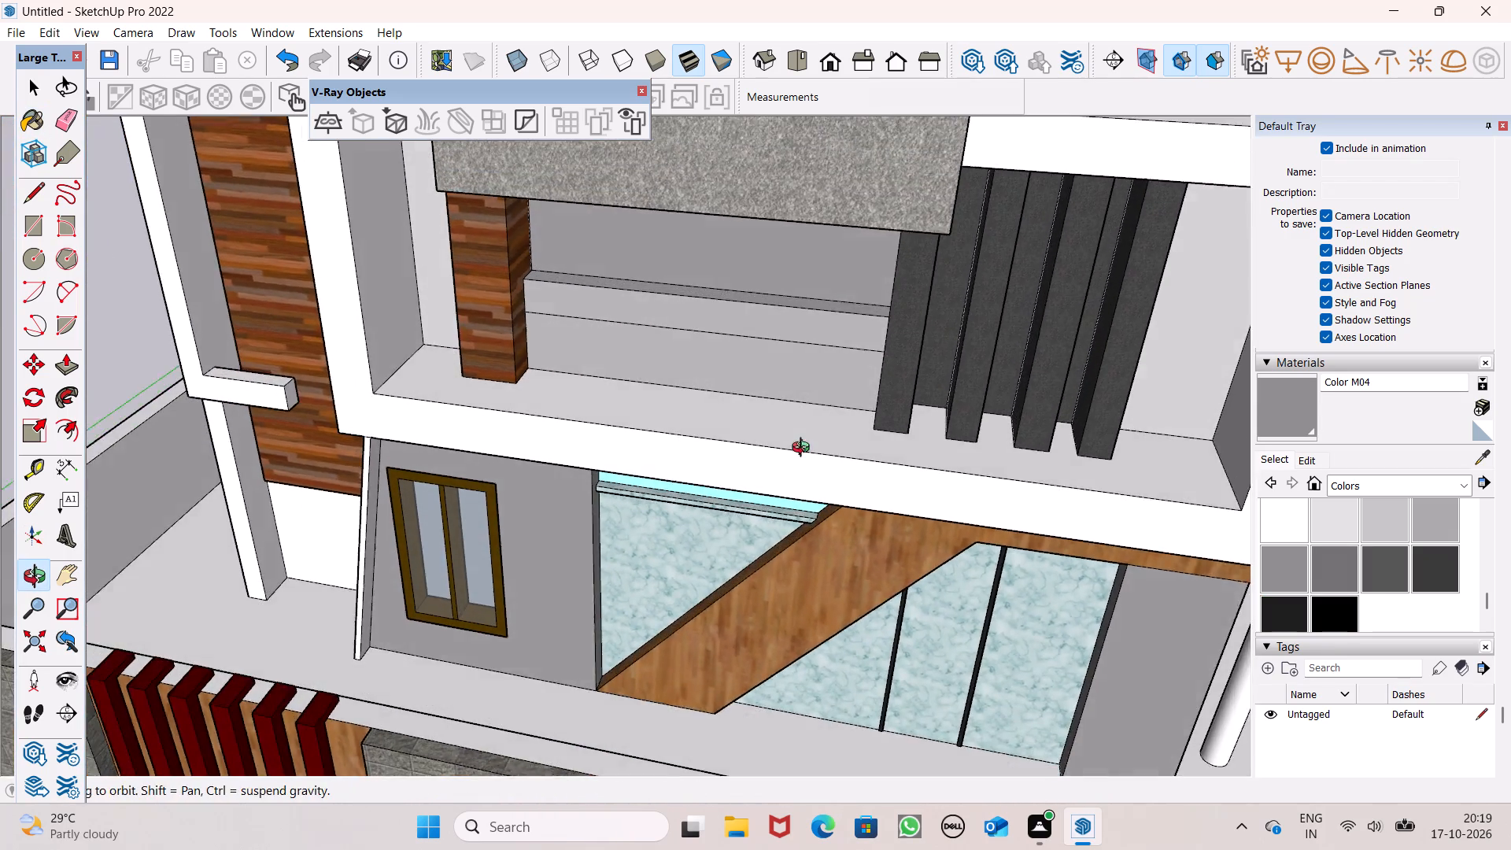
middle_click_drag(804, 449, 804, 450)
scroll(798, 342, "up", 5)
scroll(796, 323, "down", 11)
middle_click_drag(807, 383, 840, 274)
scroll(807, 383, "up", 1)
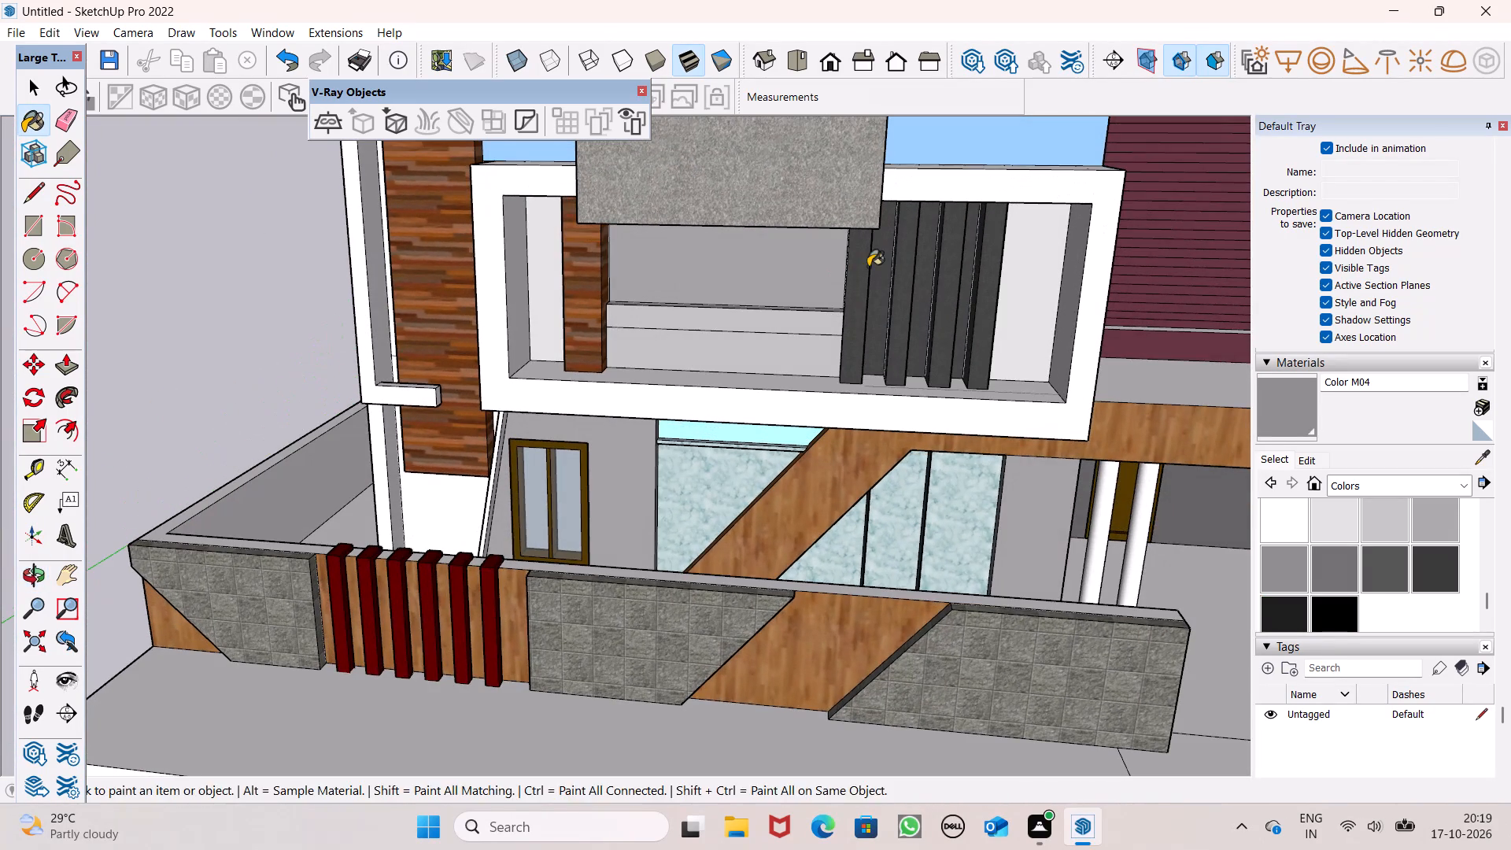
key("space")
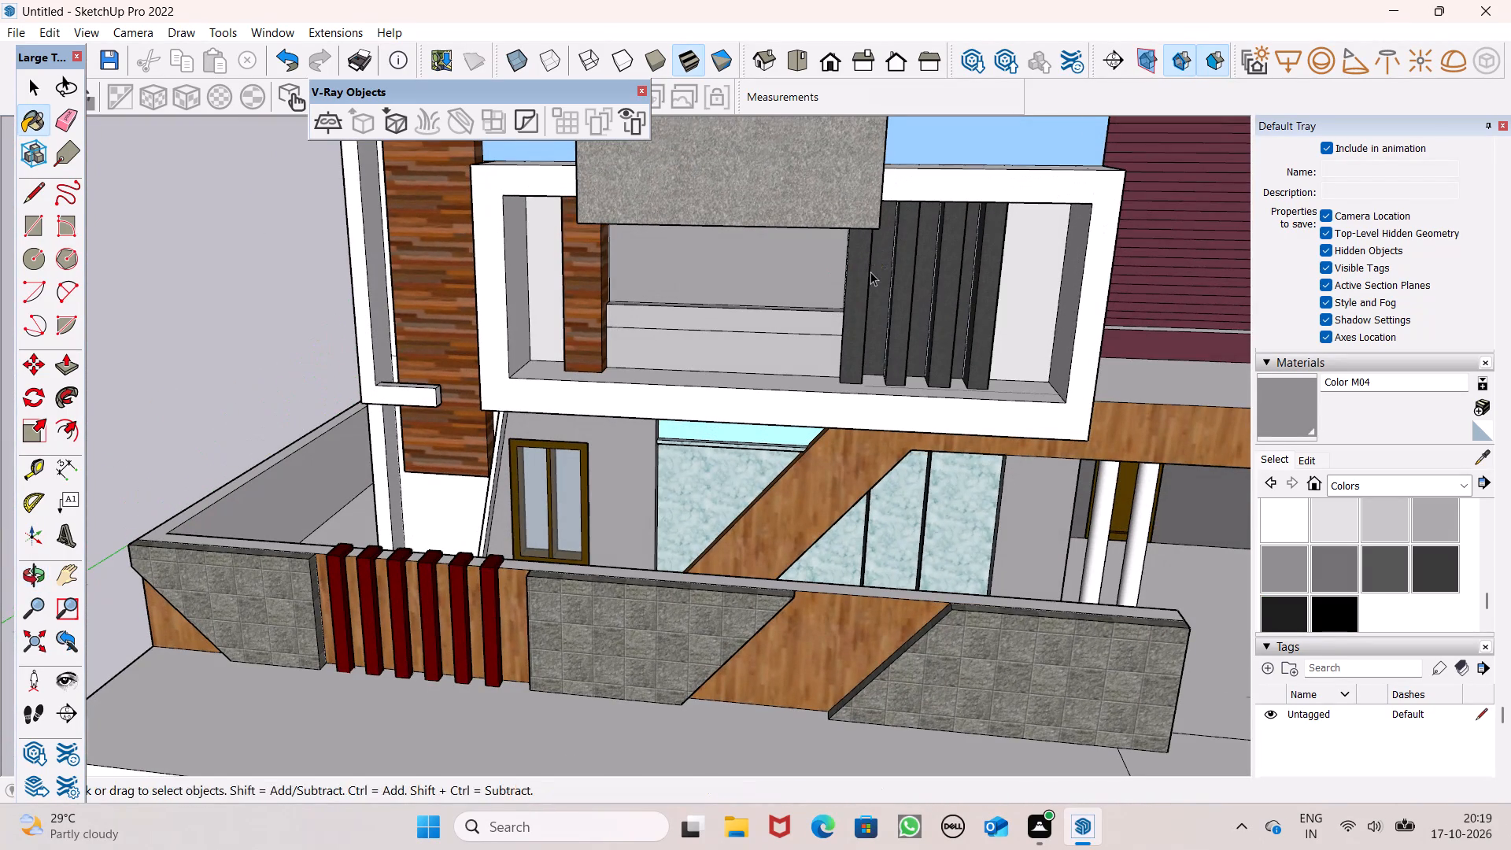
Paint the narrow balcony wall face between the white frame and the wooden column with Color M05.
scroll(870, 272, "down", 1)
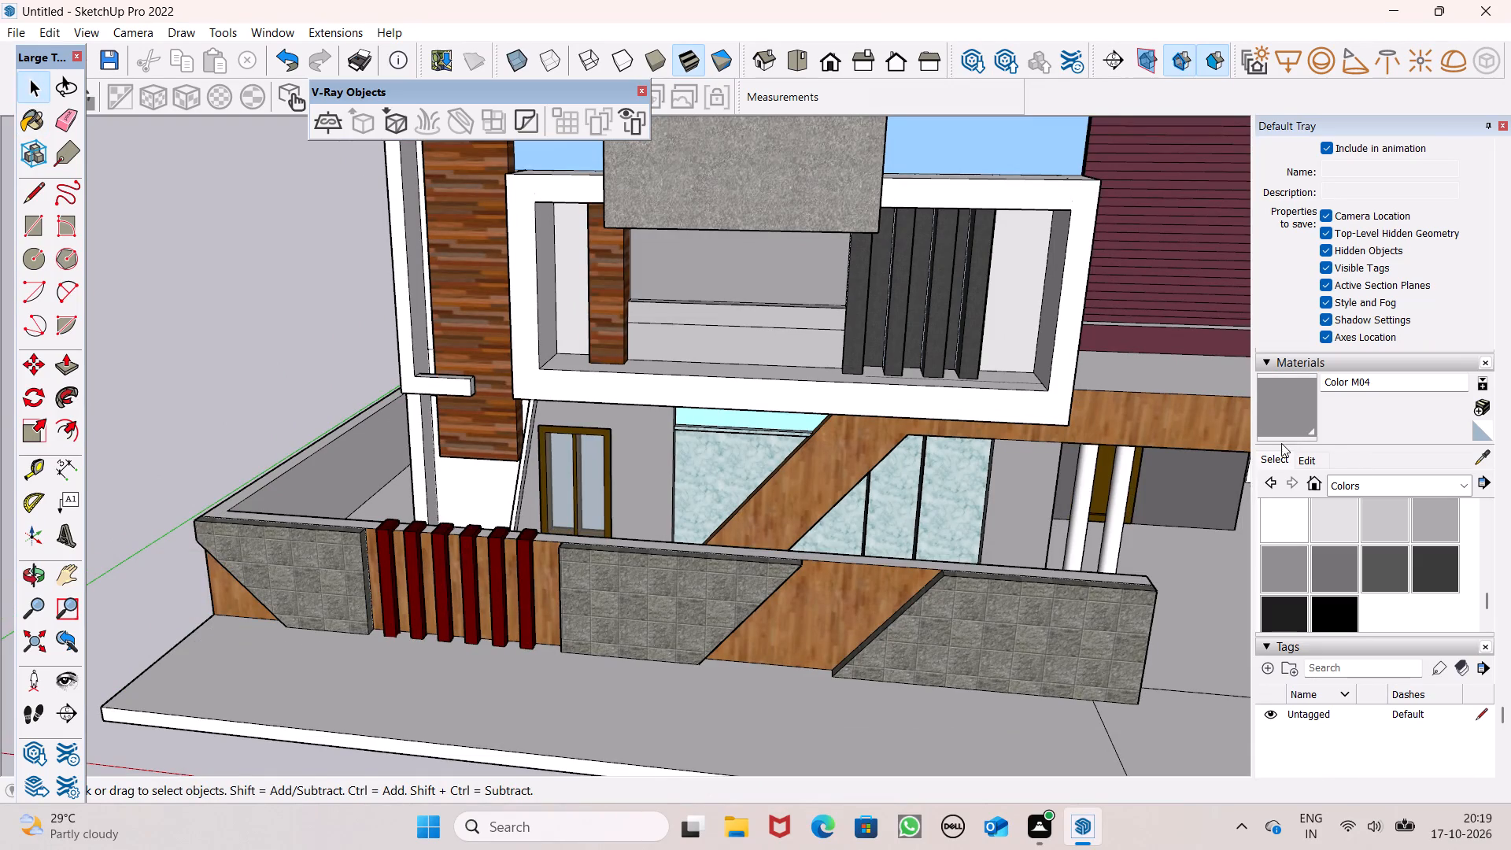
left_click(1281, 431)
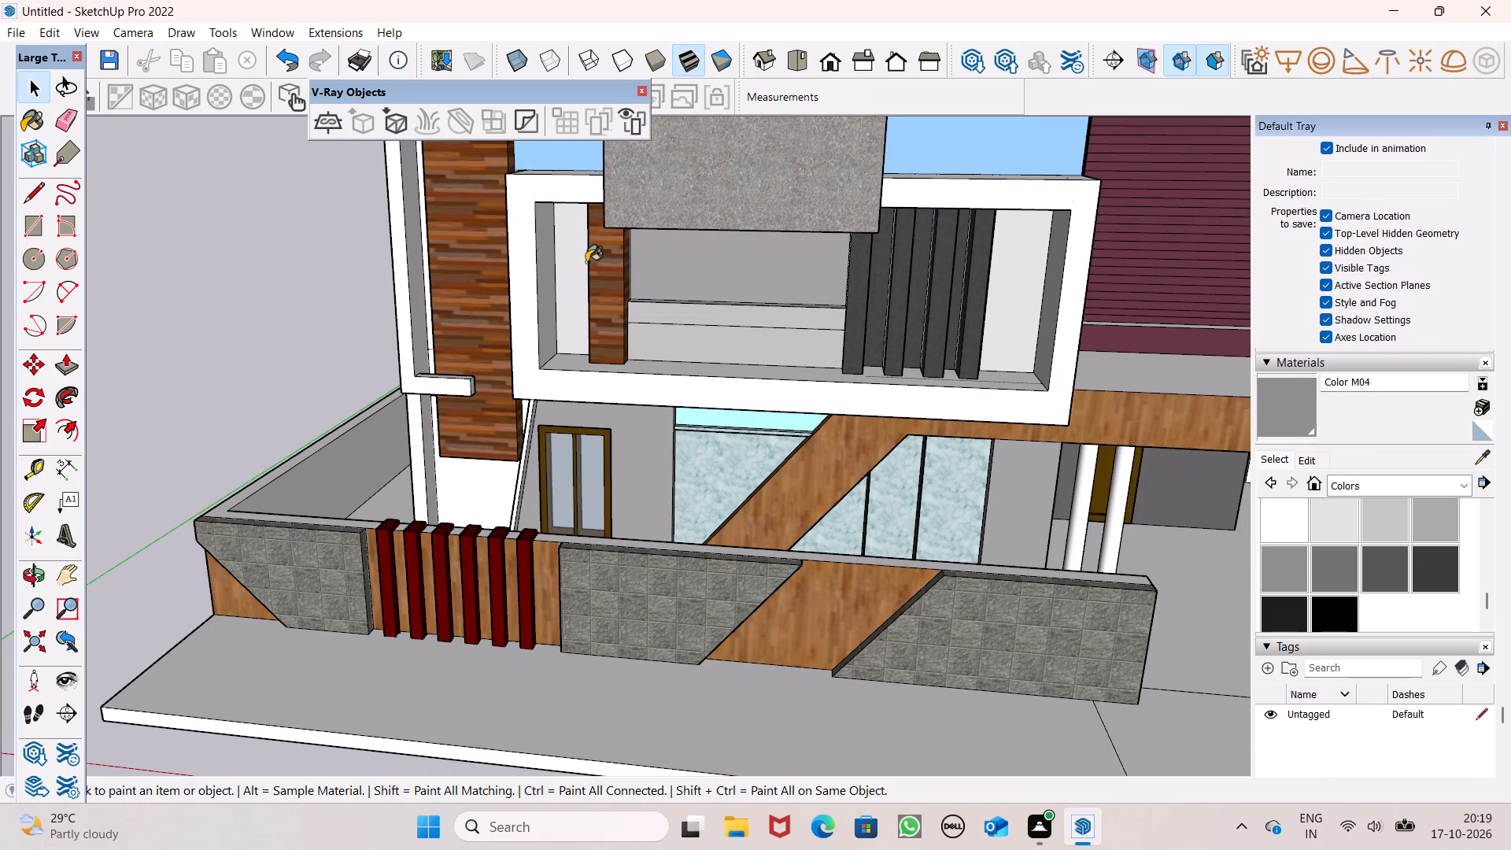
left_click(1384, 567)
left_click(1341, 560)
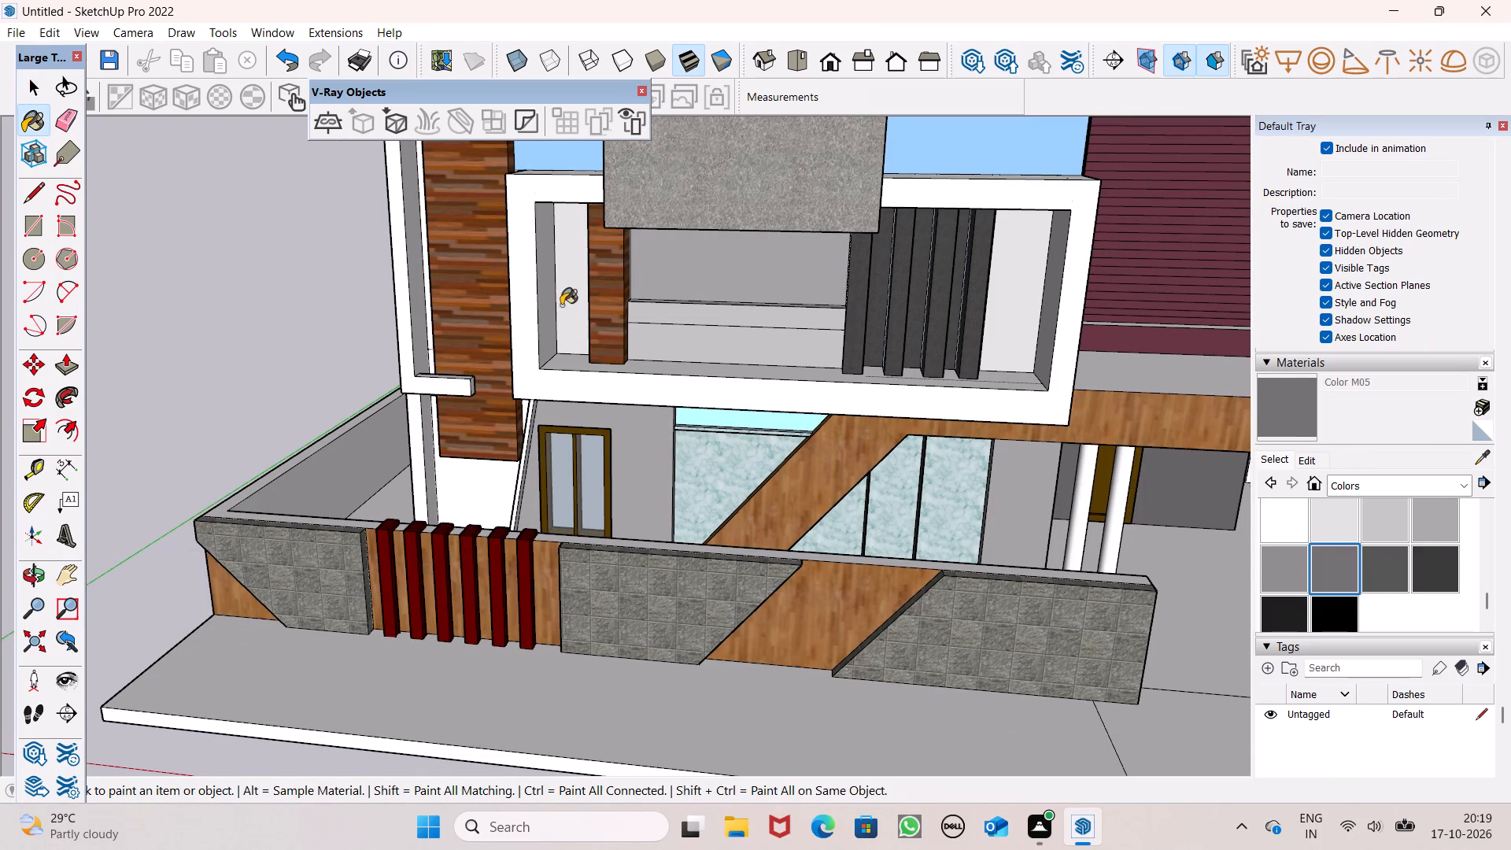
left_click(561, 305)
Repaint the narrow balcony wall face beside the wooden column with Color M03.
left_click(1453, 528)
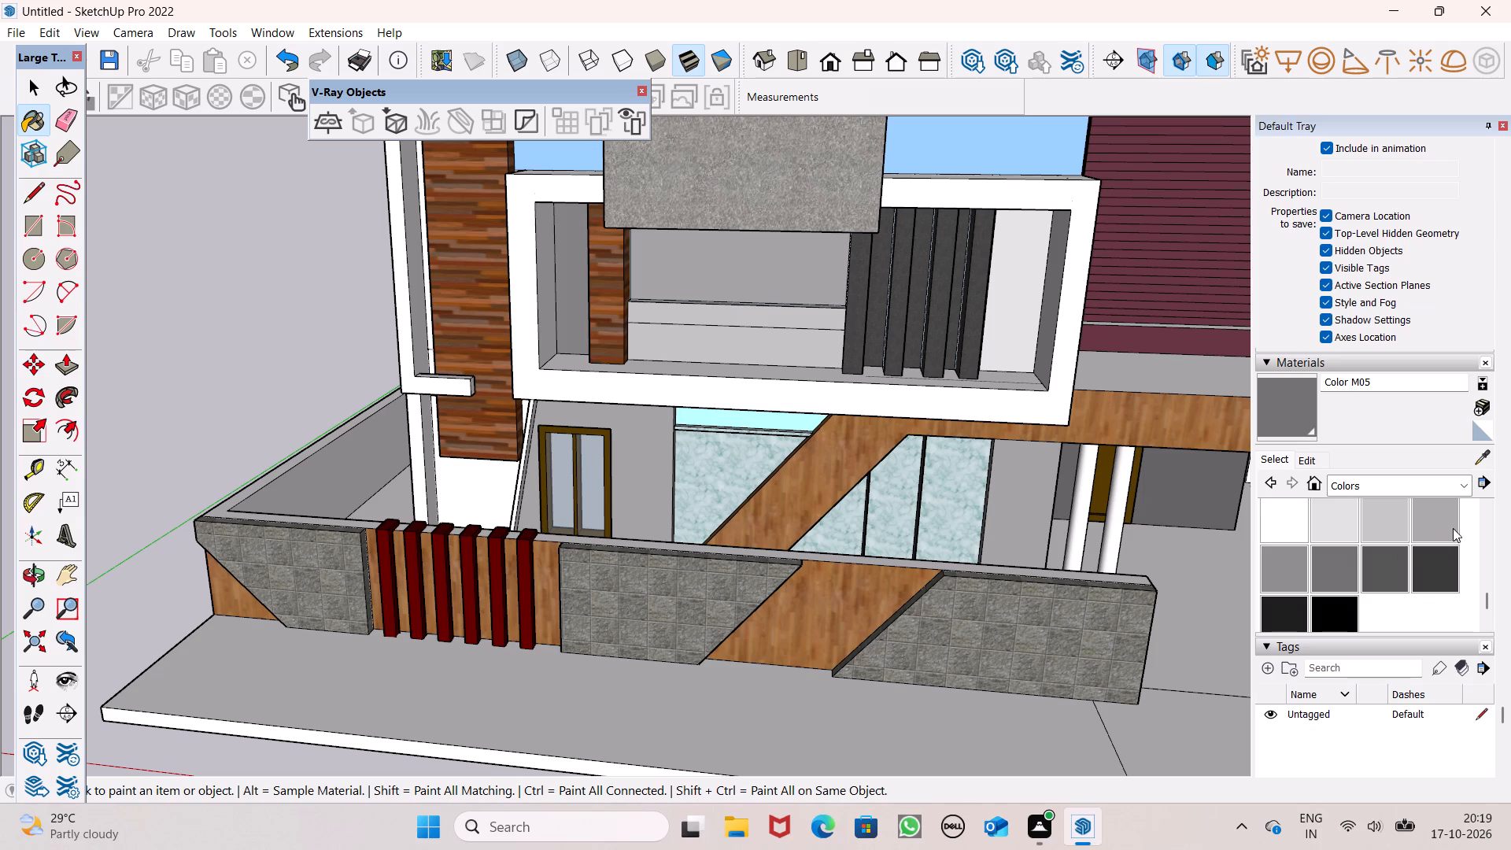
left_click(560, 290)
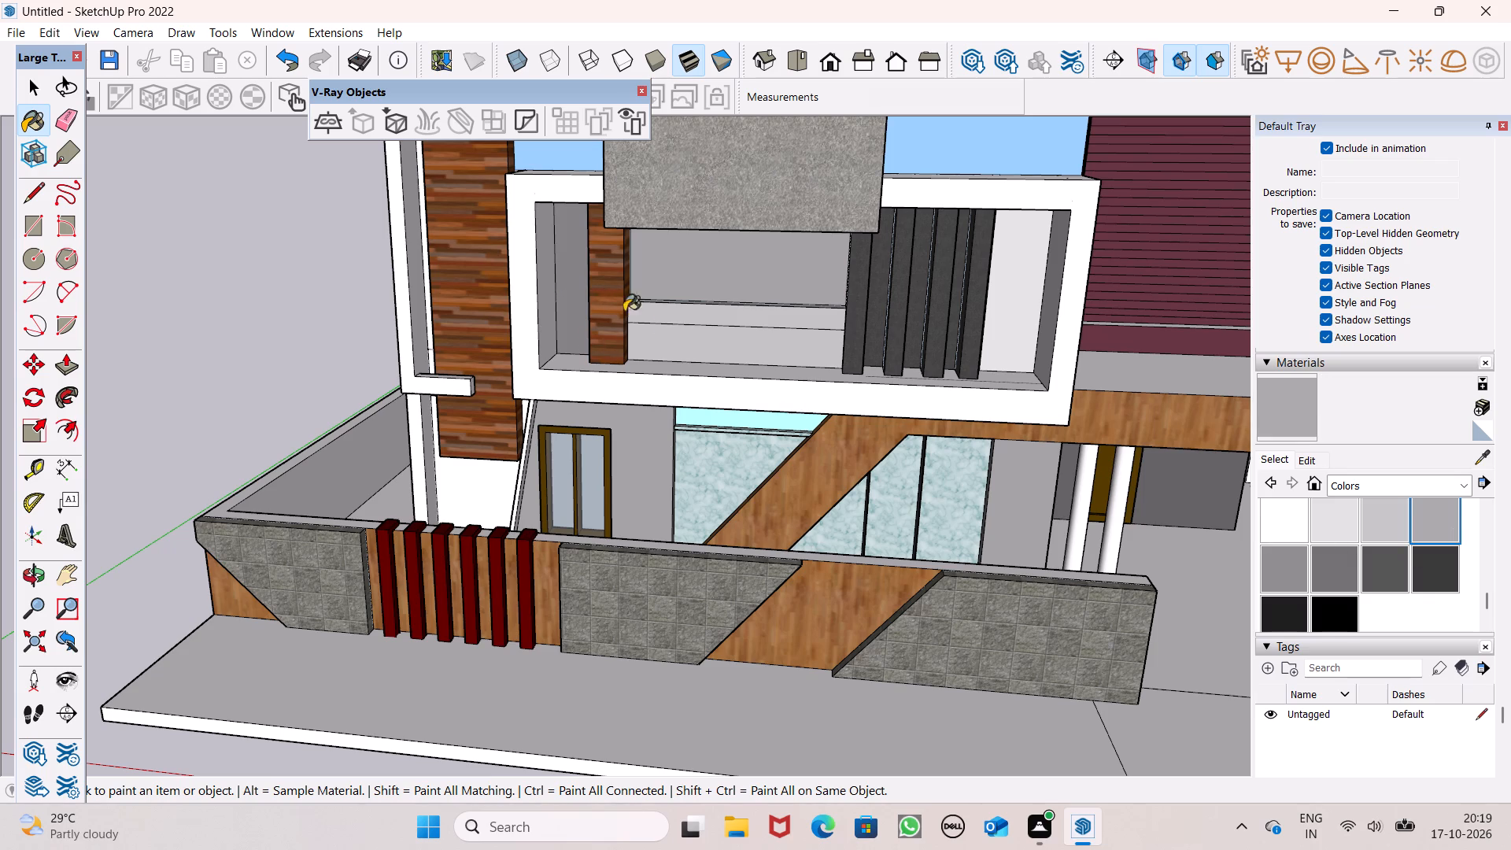
Tint the Color M03 material pinkish by adjusting its red value to 190.
left_click(1302, 461)
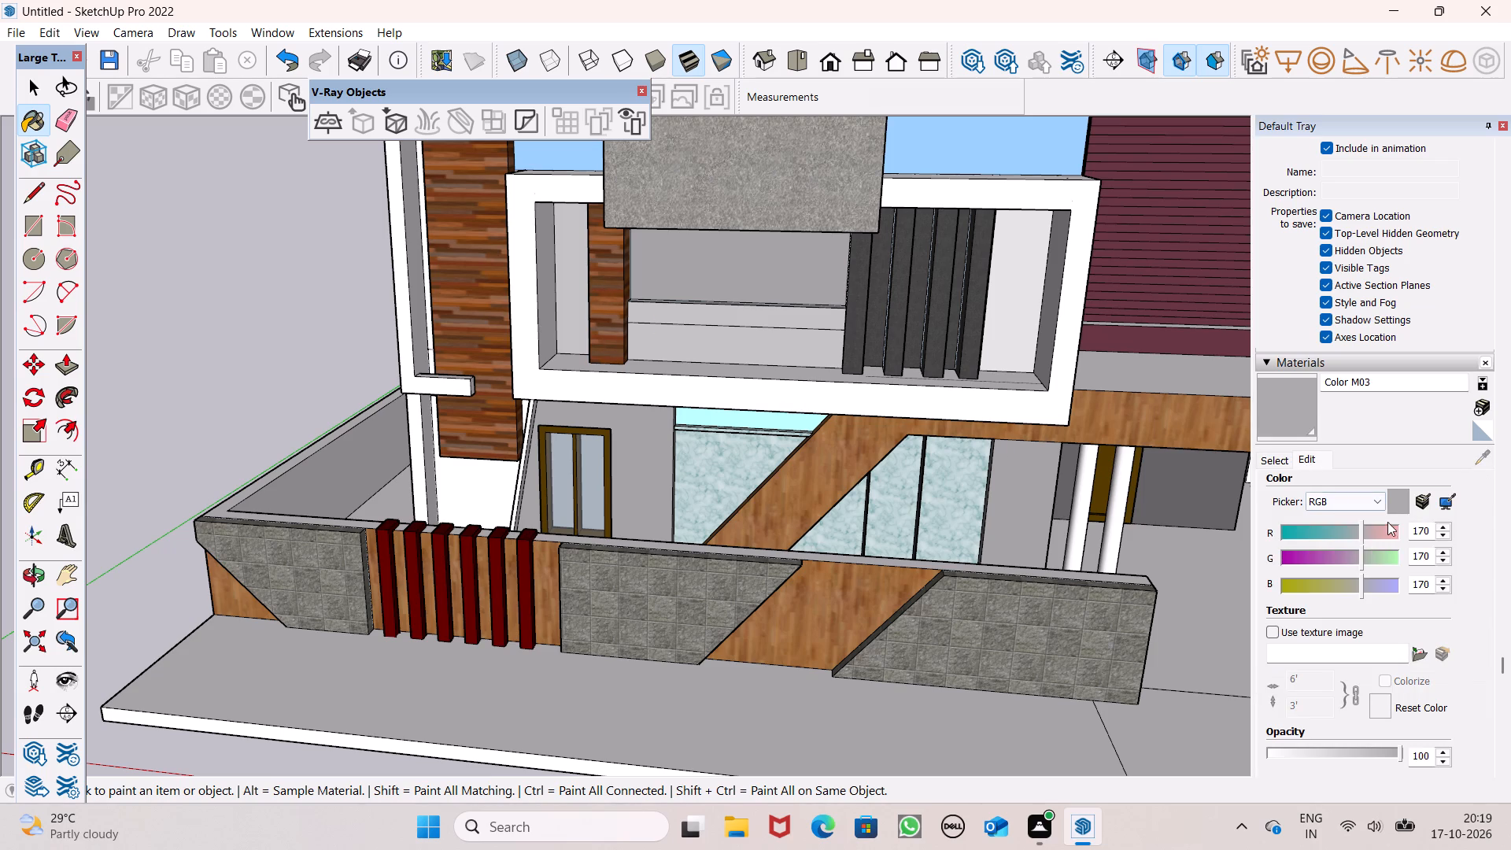
left_click_drag(1357, 536, 1346, 538)
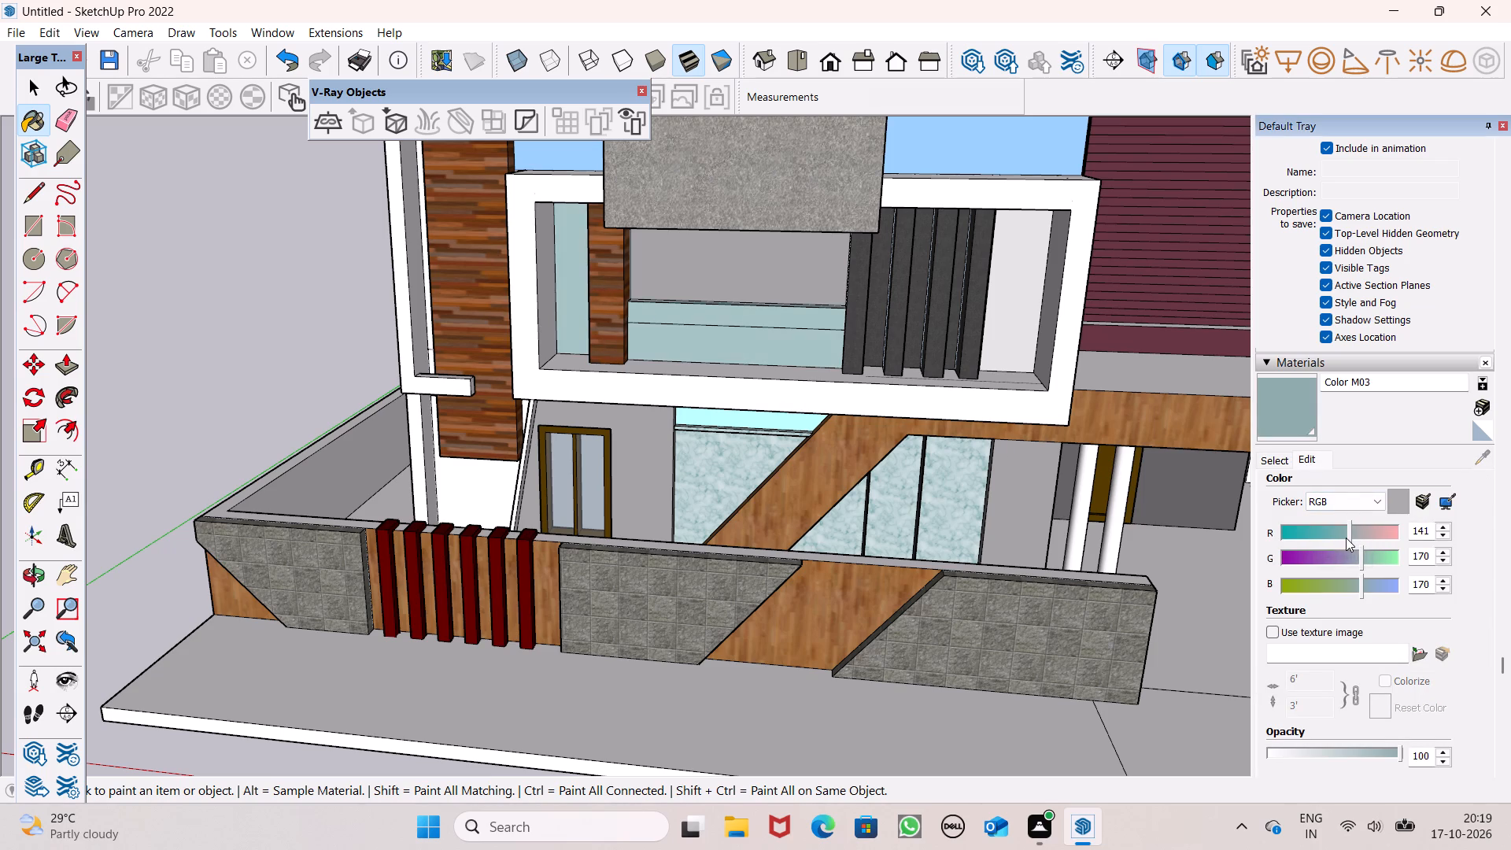
left_click_drag(1348, 540, 1365, 540)
left_click_drag(1365, 540, 1366, 540)
Undo the latest red-value adjustments of the Color M03 material.
key("ctrl+z")
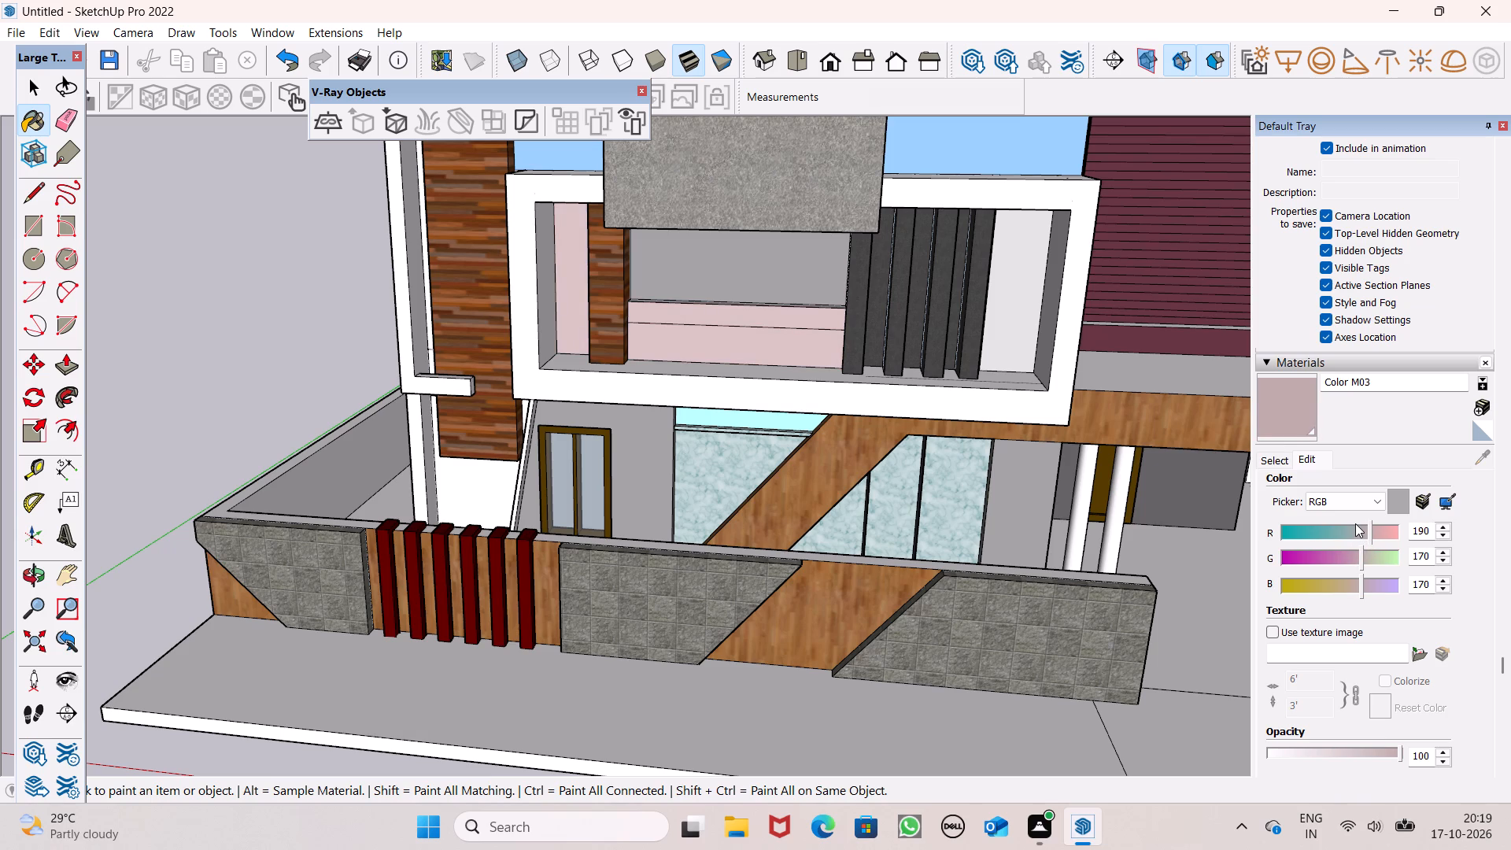
key("ctrl+z")
middle_click(1122, 516)
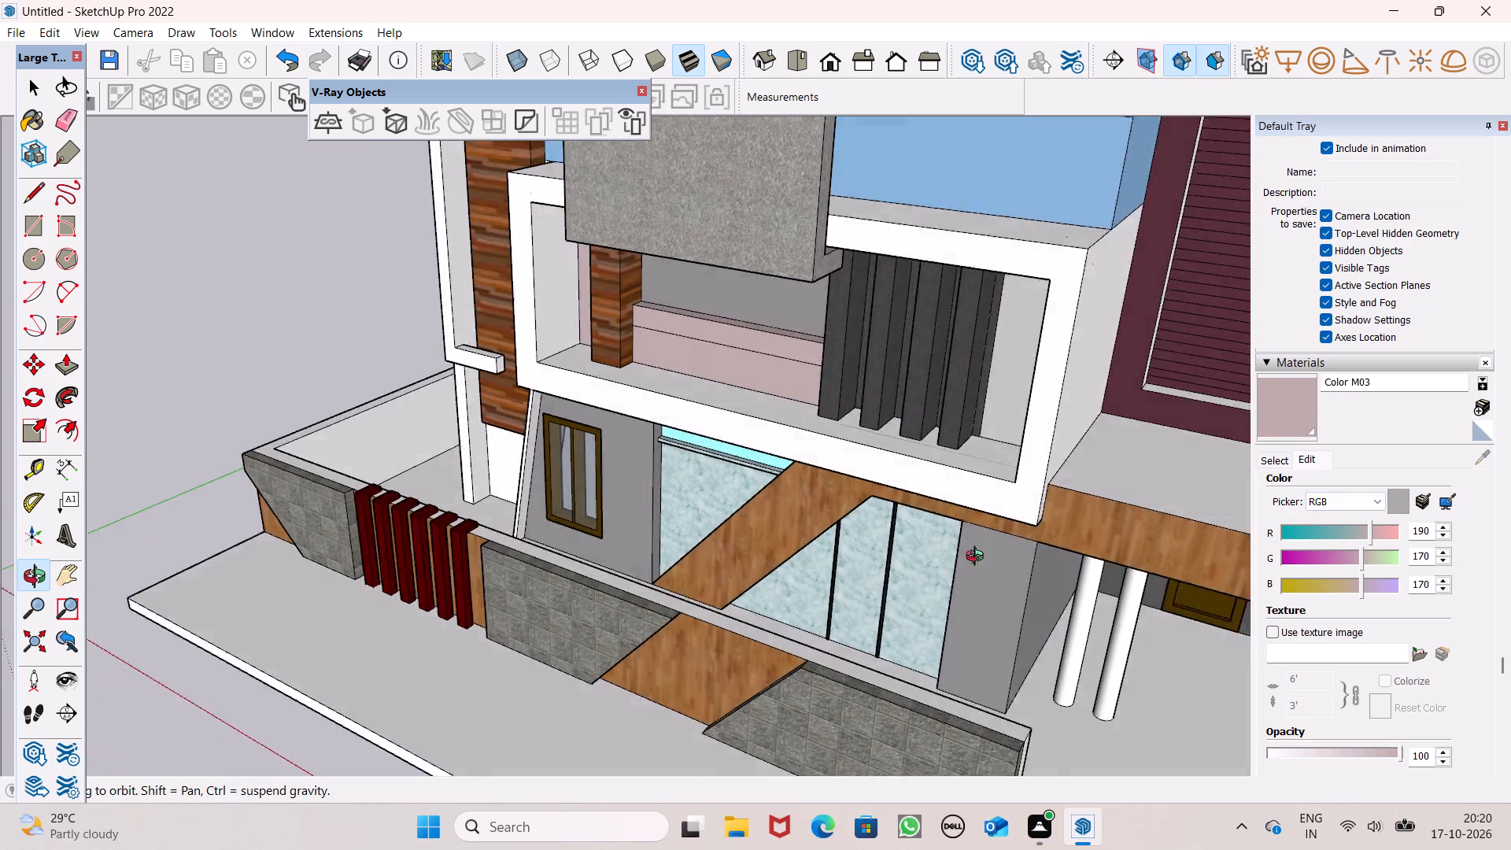
key("ctrl+z")
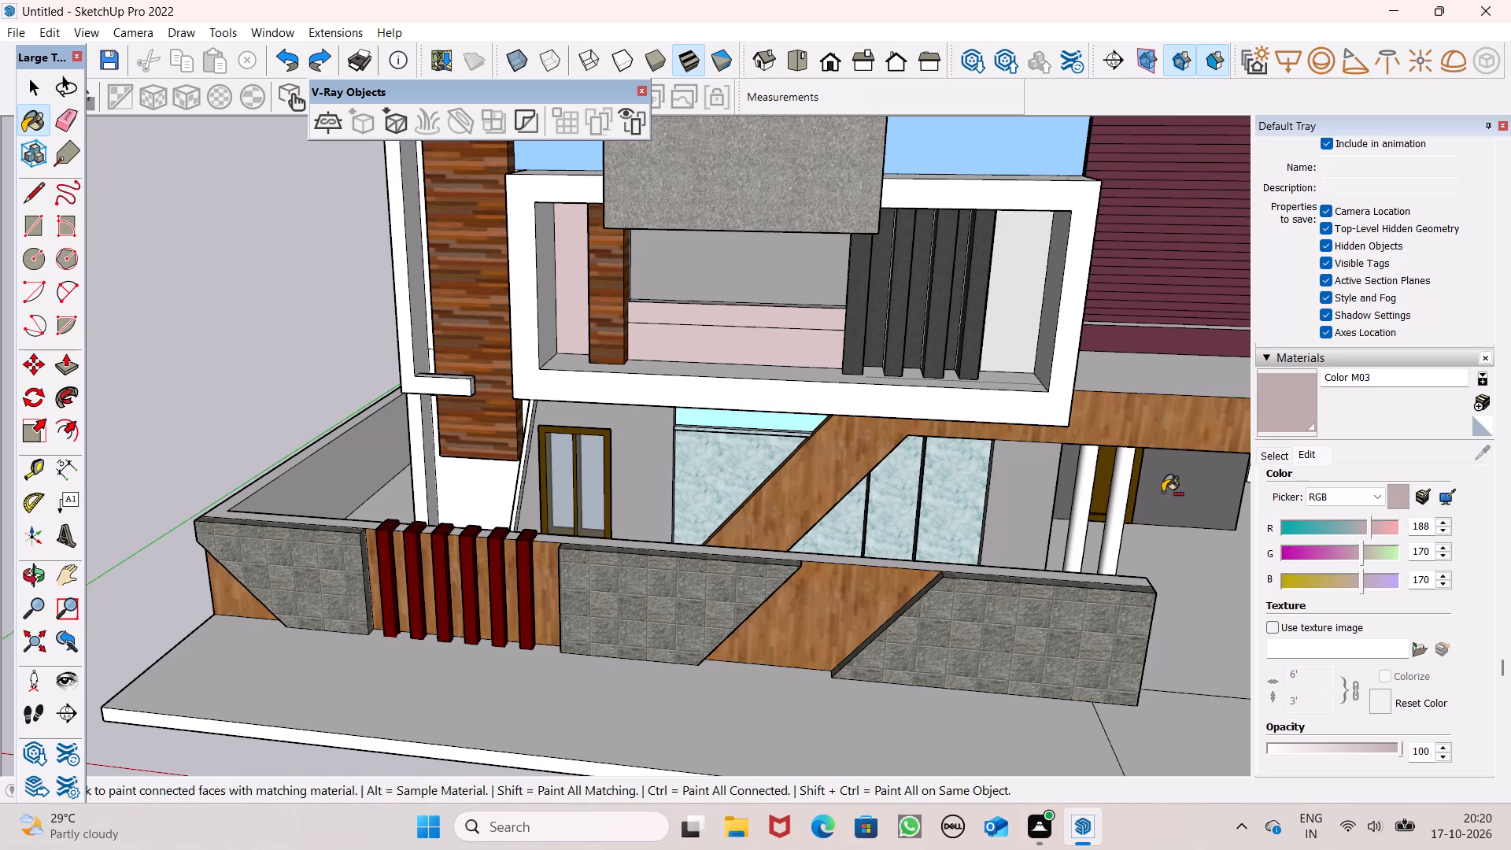
key("ctrl+z")
key("space")
key("space")
Paint the two horizontal wall bands below the framed balcony's back wall with Color M04.
scroll(1056, 468, "down", 1)
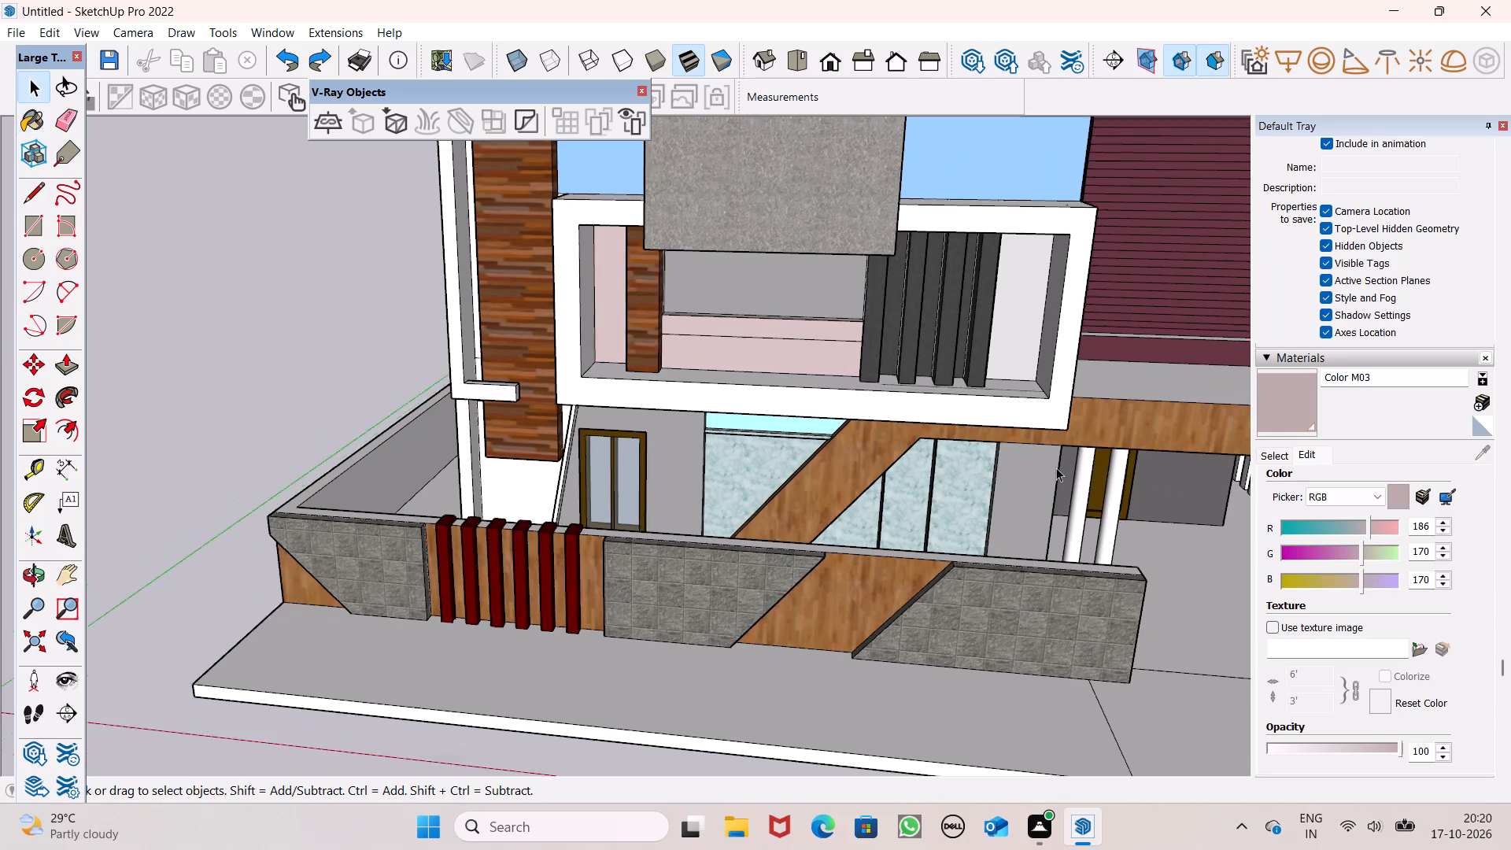
scroll(1056, 468, "down", 1)
scroll(645, 386, "down", 2)
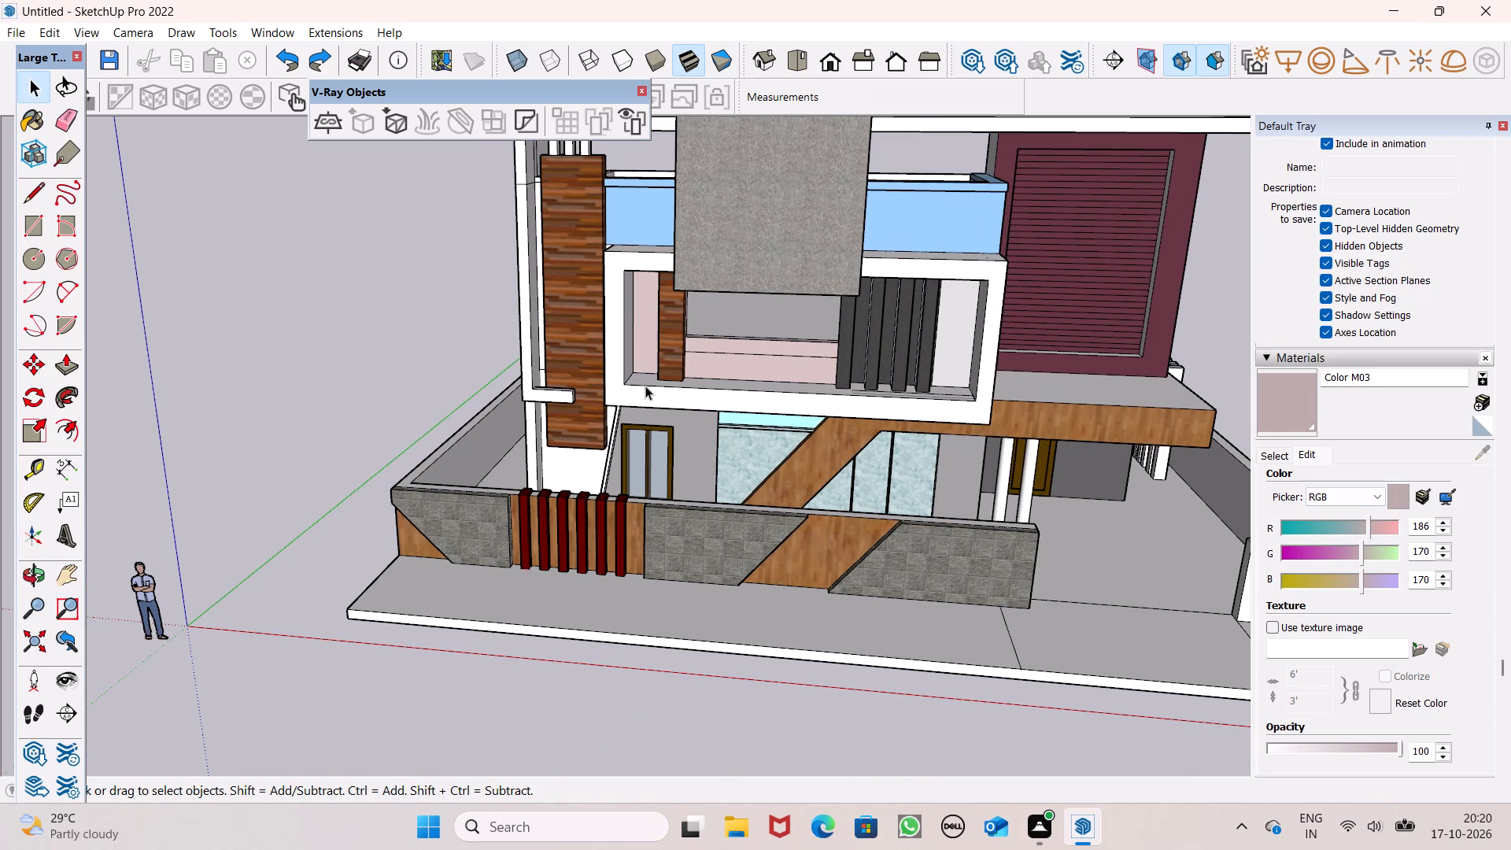
left_click(1280, 463)
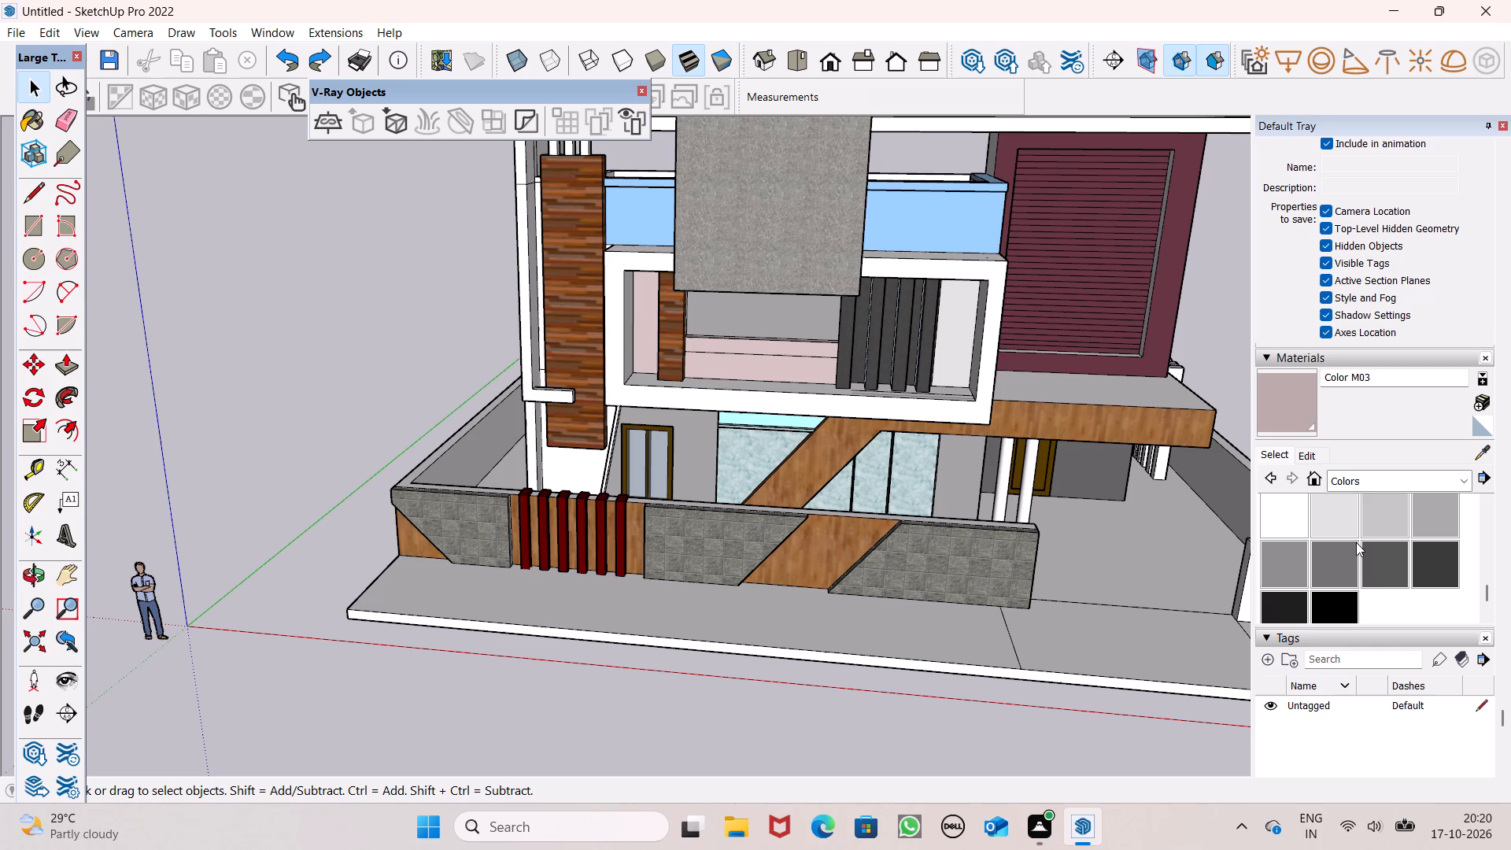
left_click(1302, 564)
scroll(680, 375, "up", 6)
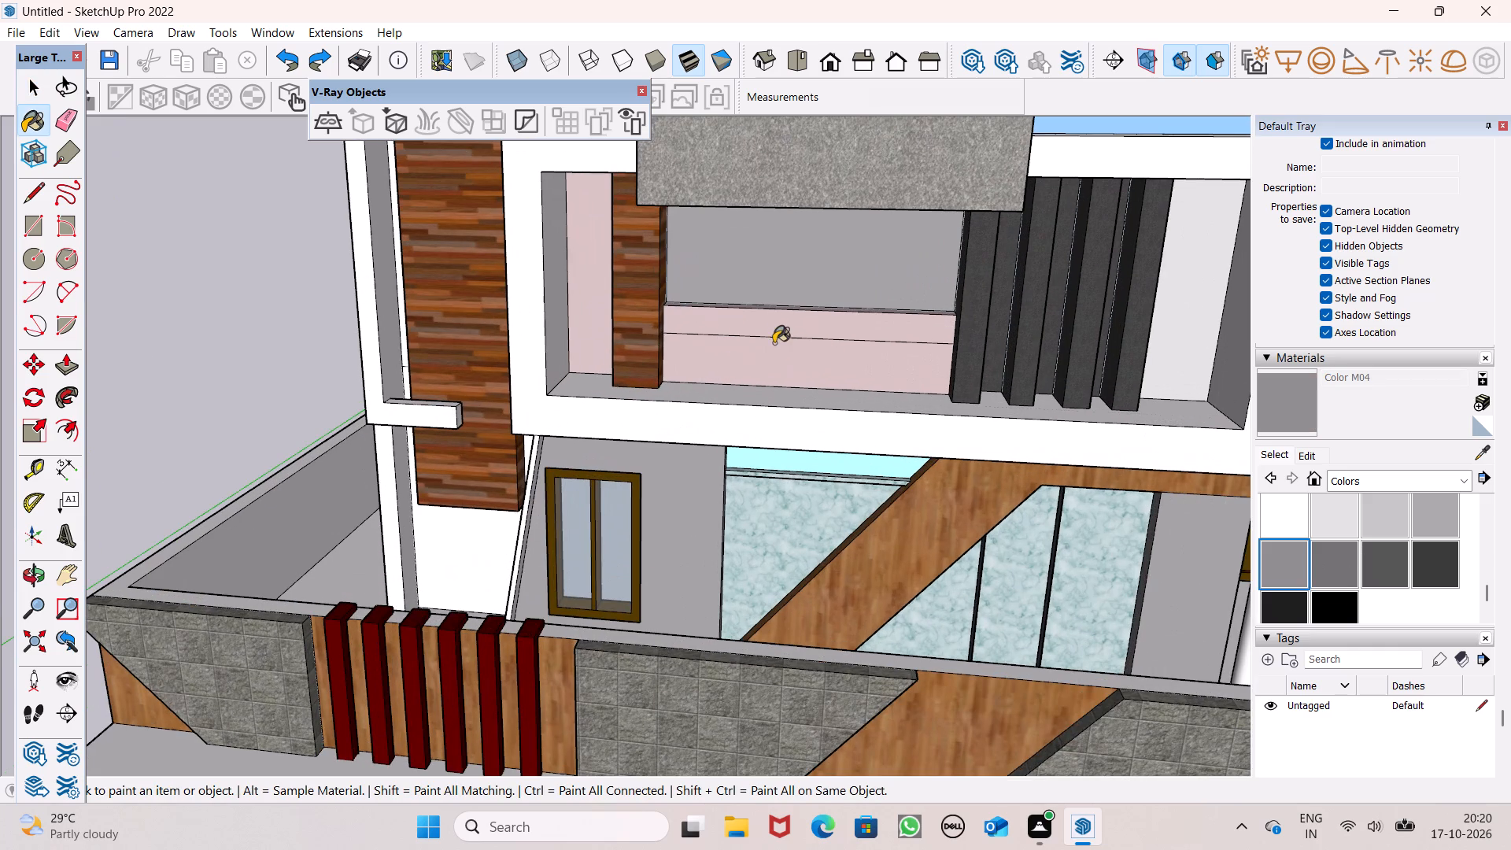
left_click(787, 330)
left_click(776, 364)
middle_click_drag(775, 364, 671, 468)
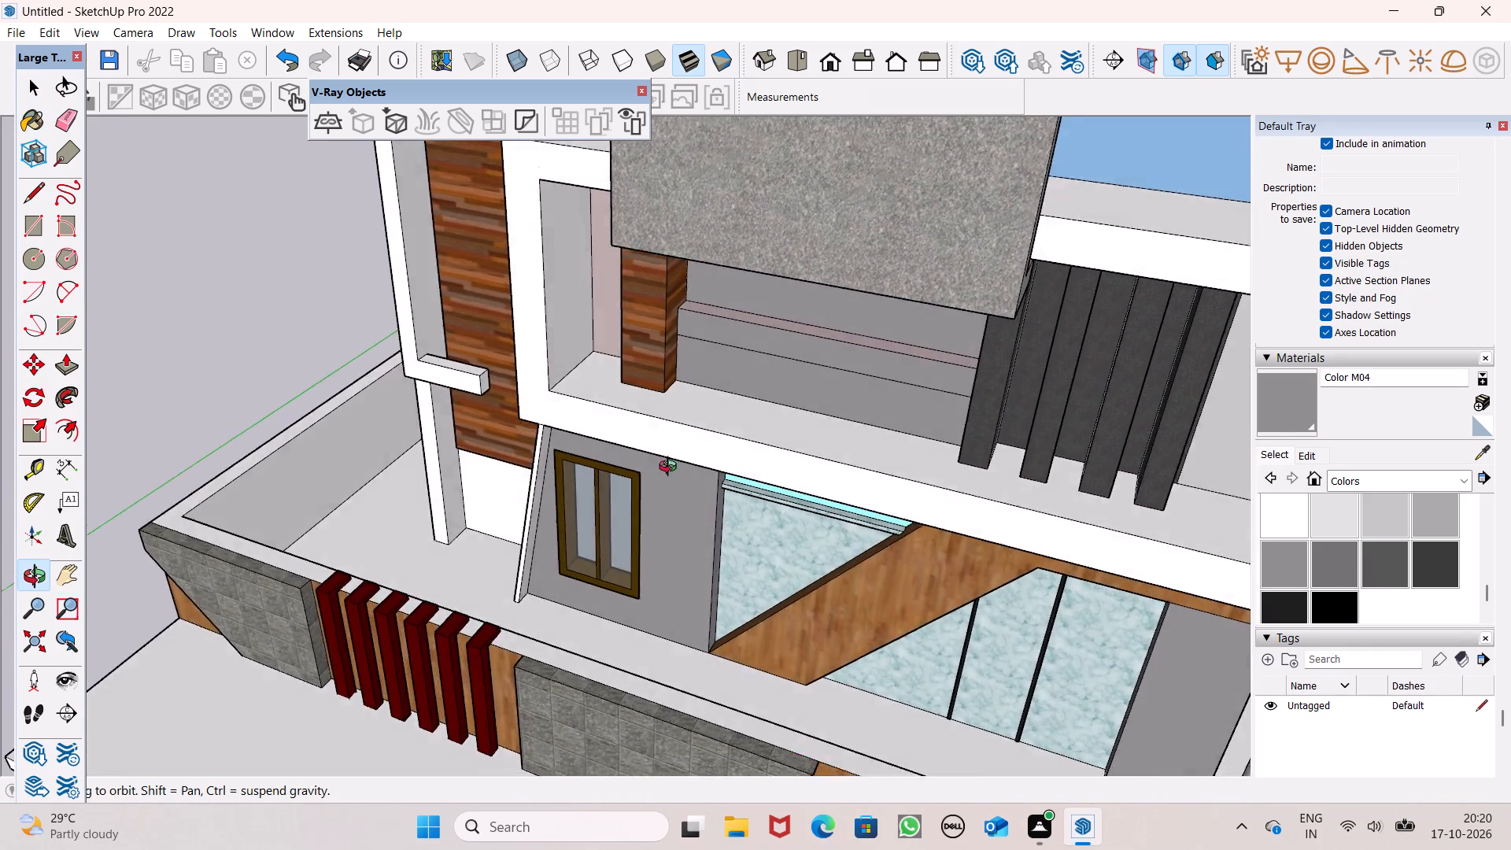
Paint the narrow pinkish ledge strip across the framed balcony's back wall with Color M04.
middle_click_drag(671, 468, 694, 443)
scroll(766, 334, "up", 7)
middle_click_drag(770, 328, 748, 374)
scroll(748, 374, "up", 1)
left_click(785, 320)
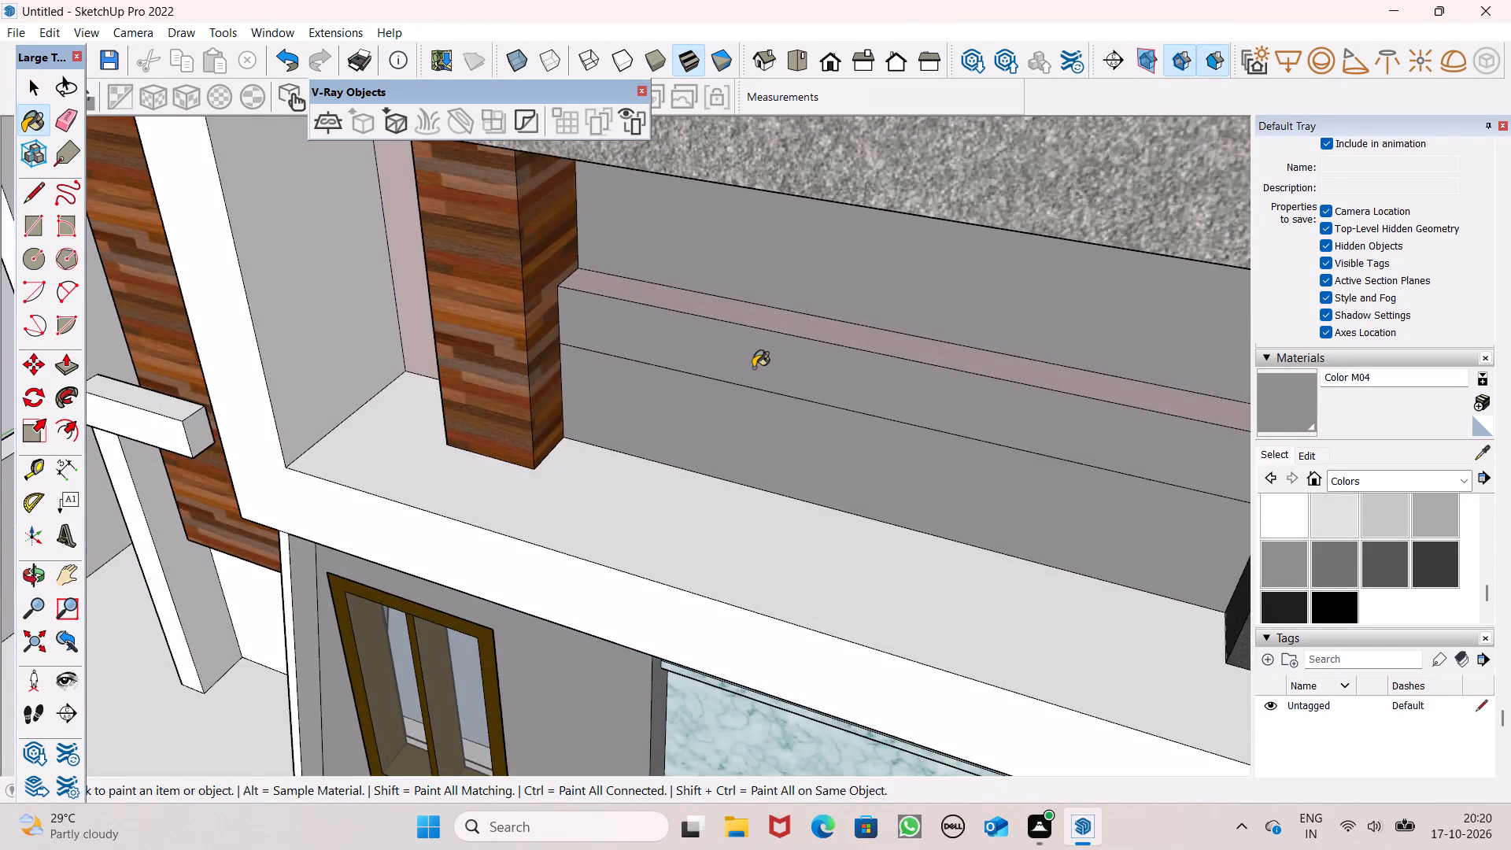
Examine the painted balcony and the whole house facade from several angles and distances.
scroll(753, 370, "down", 6)
middle_click_drag(582, 440, 998, 318)
scroll(969, 309, "down", 3)
middle_click_drag(960, 373, 885, 401)
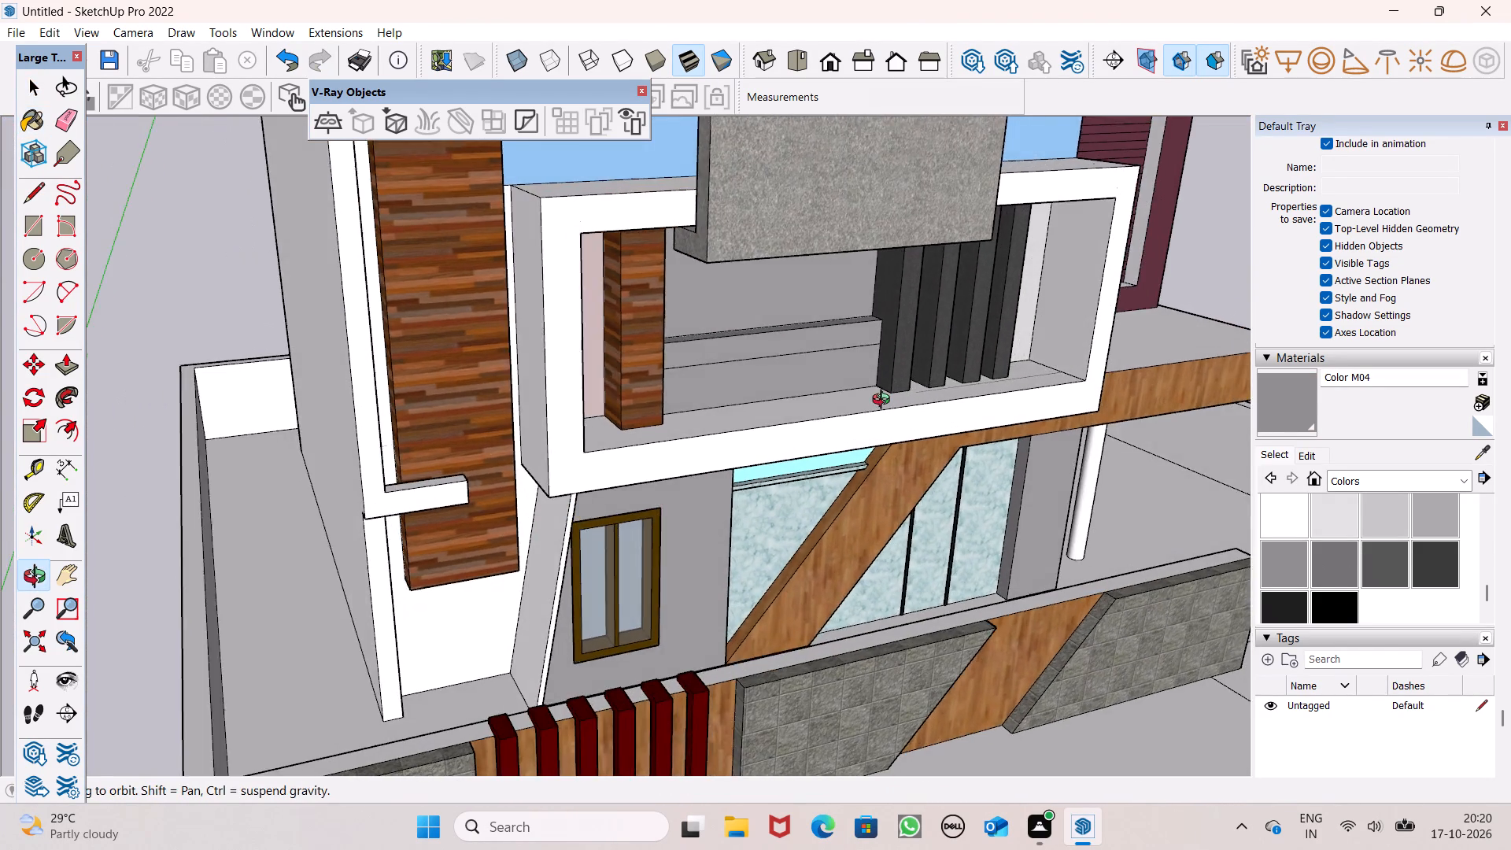
middle_click_drag(885, 401, 881, 388)
scroll(870, 345, "down", 4)
middle_click_drag(893, 378, 763, 399)
scroll(786, 346, "down", 4)
middle_click_drag(800, 404, 840, 345)
scroll(842, 342, "down", 4)
middle_click_drag(848, 370, 763, 378)
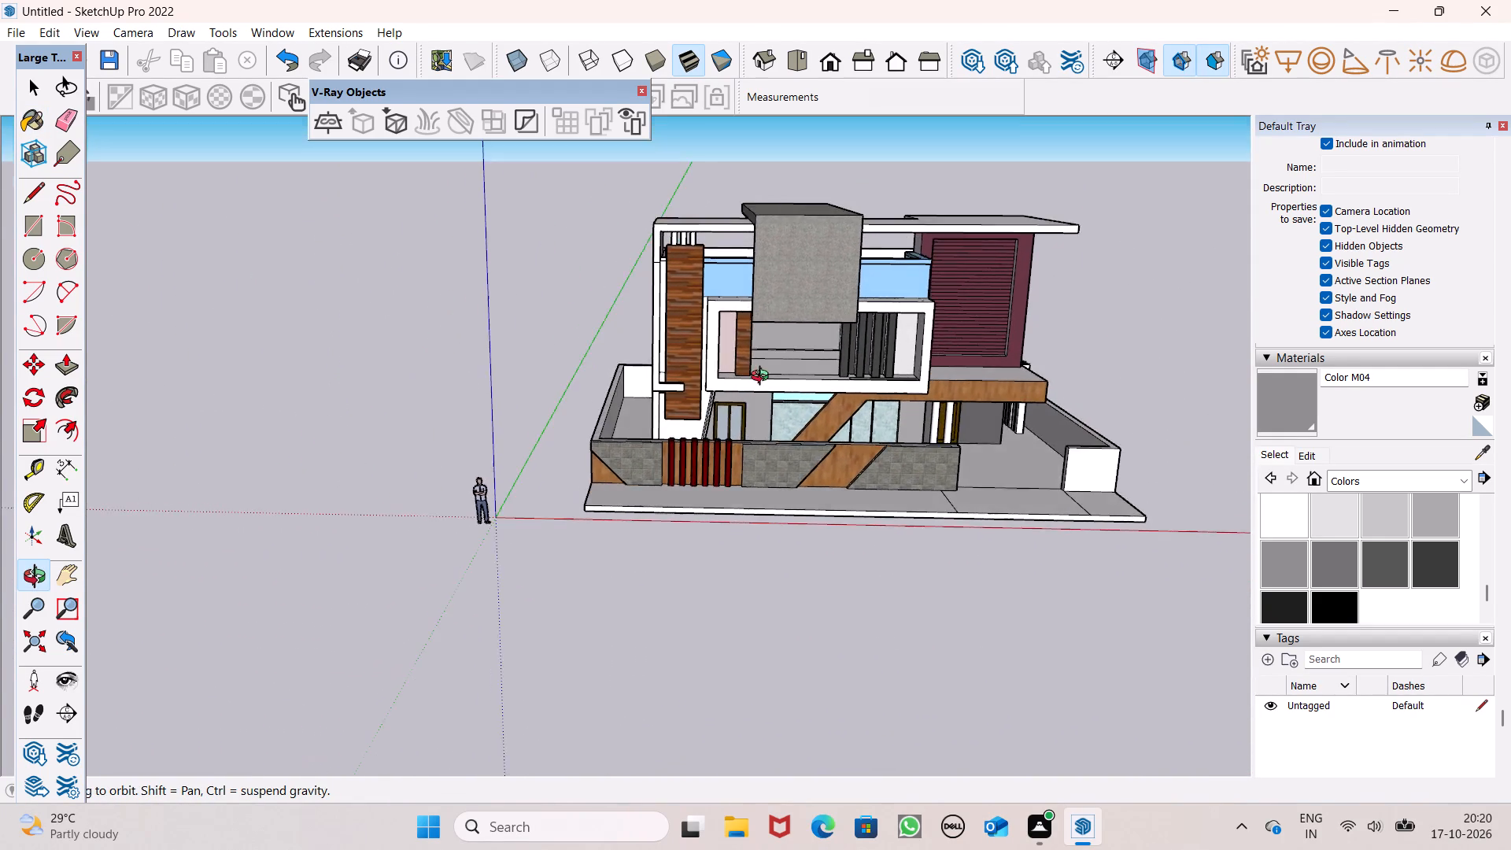
middle_click_drag(763, 378, 627, 347)
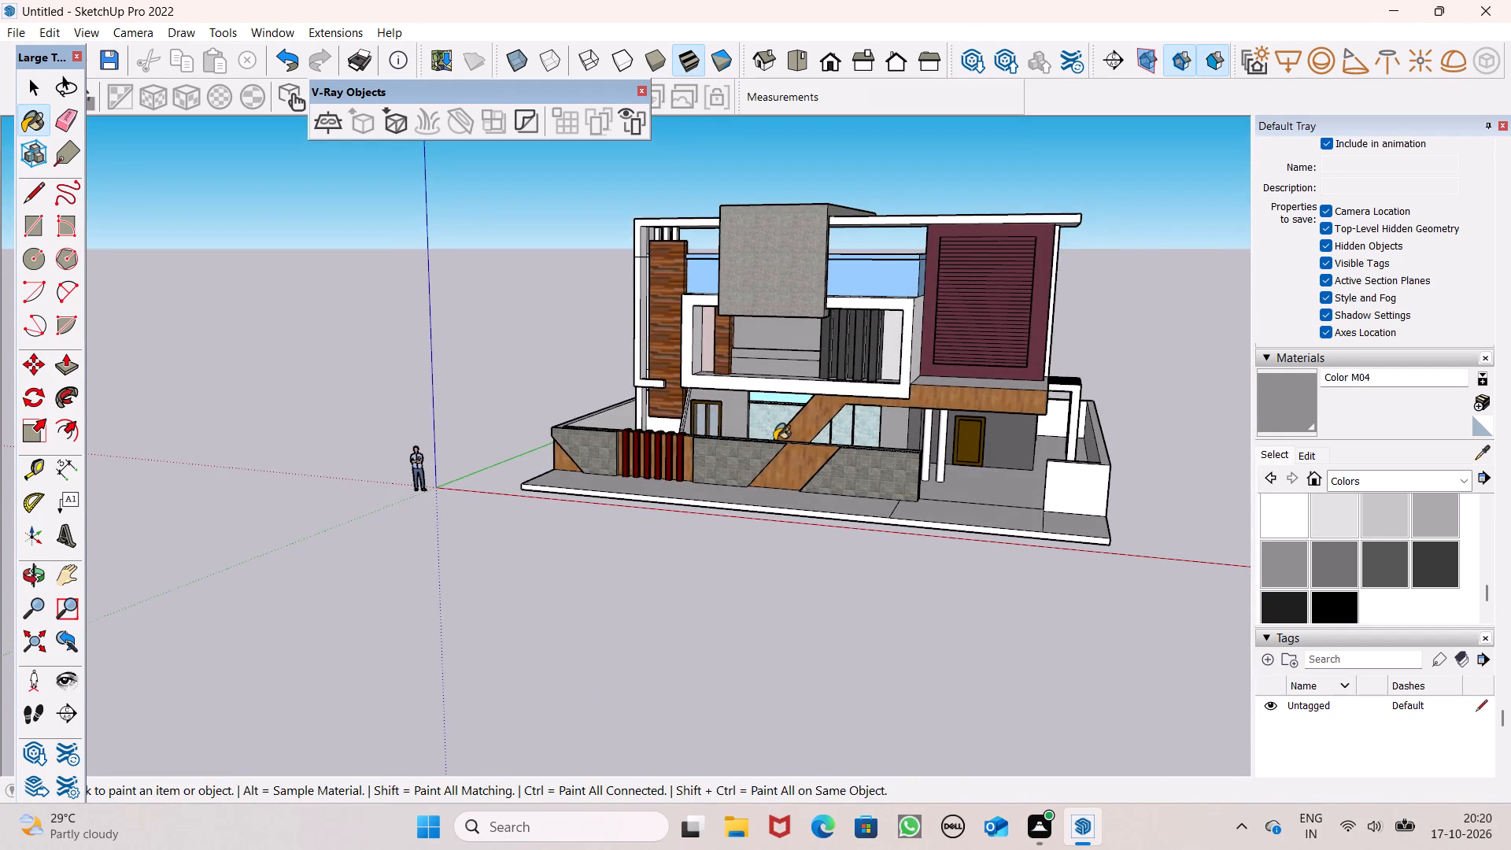
middle_click_drag(774, 453, 934, 650)
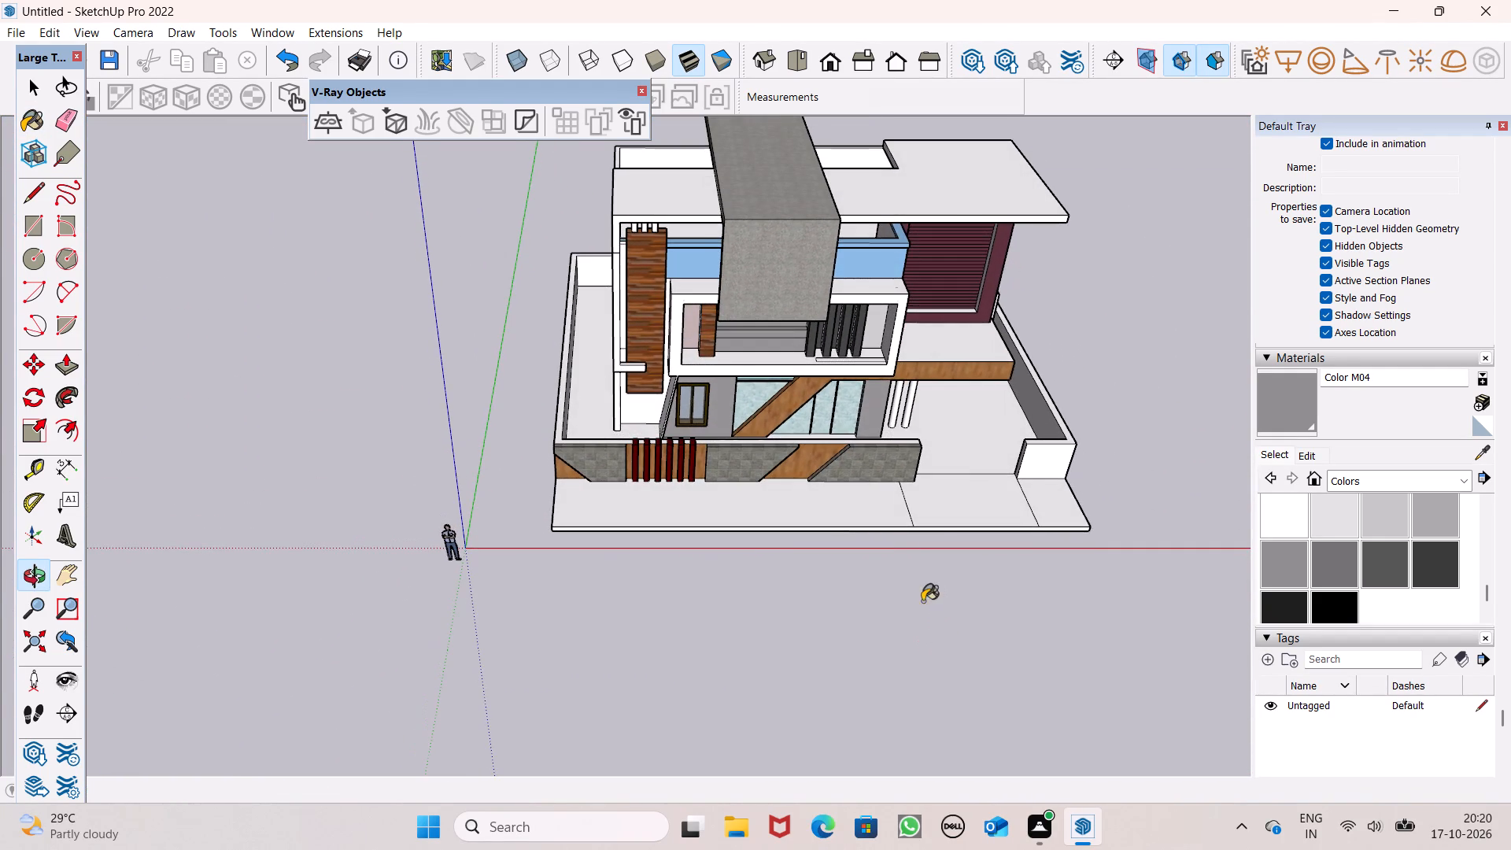
middle_click_drag(919, 601, 884, 720)
Draw a rectangle about 3' by 1' 10" on the stone-clad front boundary wall, near its end beside the driveway opening.
scroll(943, 590, "up", 5)
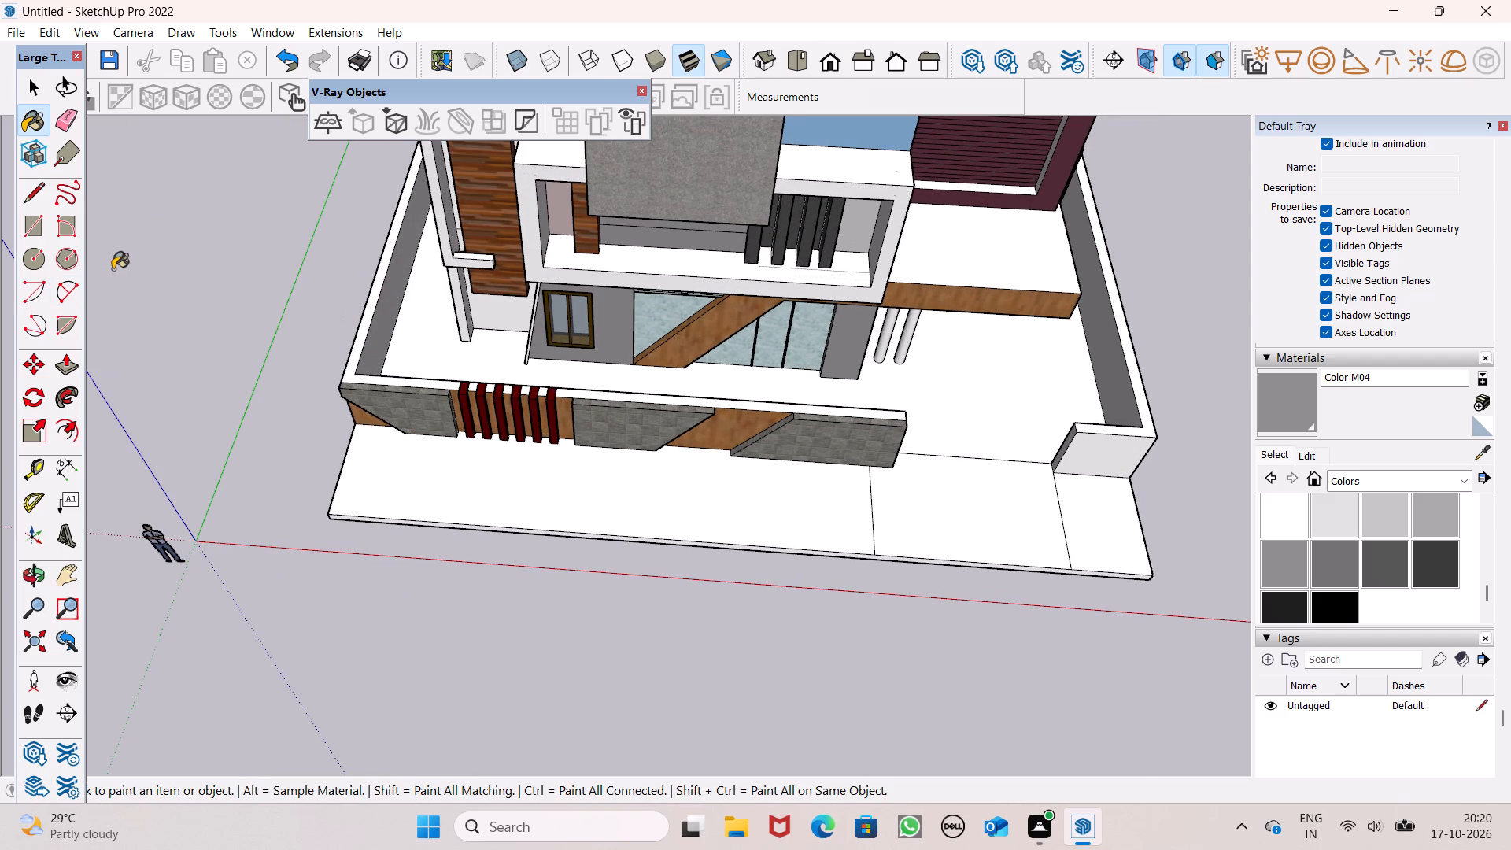
middle_click_drag(947, 509, 943, 421)
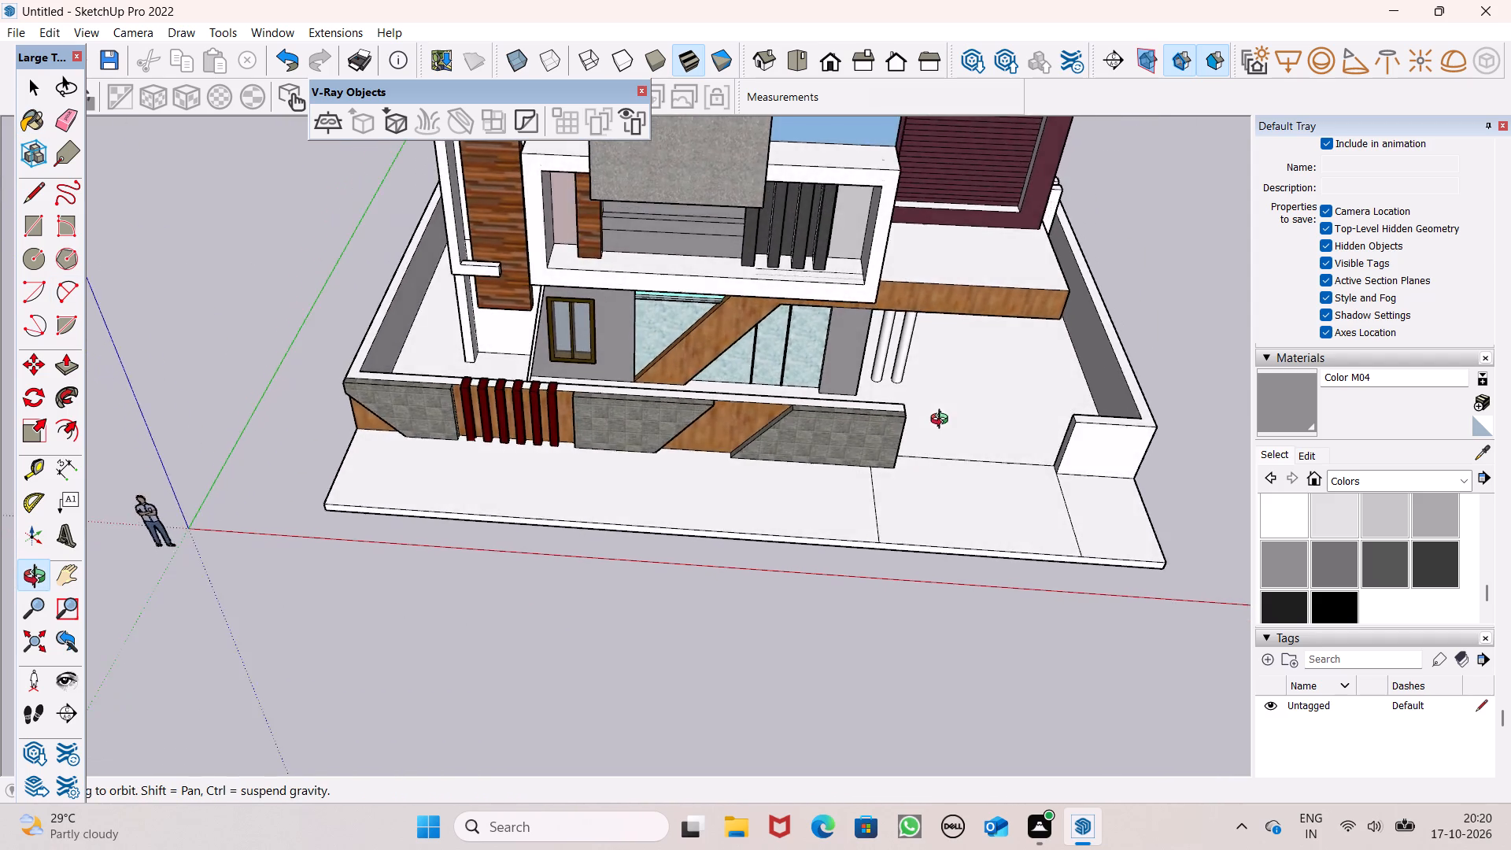
middle_click_drag(943, 421, 943, 420)
scroll(943, 420, "up", 6)
middle_click_drag(922, 456, 942, 342)
scroll(942, 342, "up", 2)
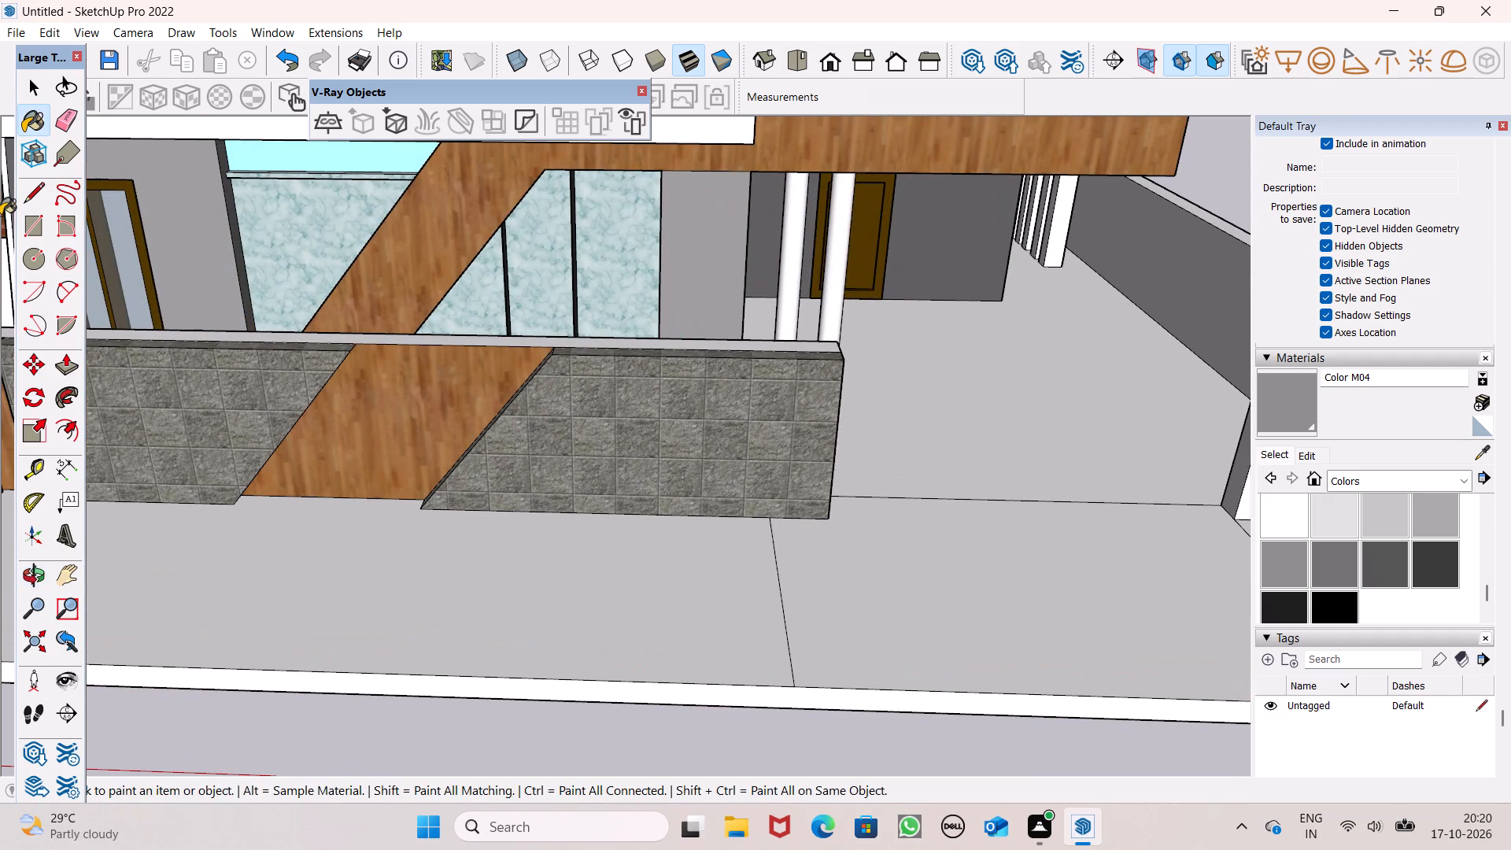
left_click(39, 237)
scroll(659, 444, "up", 4)
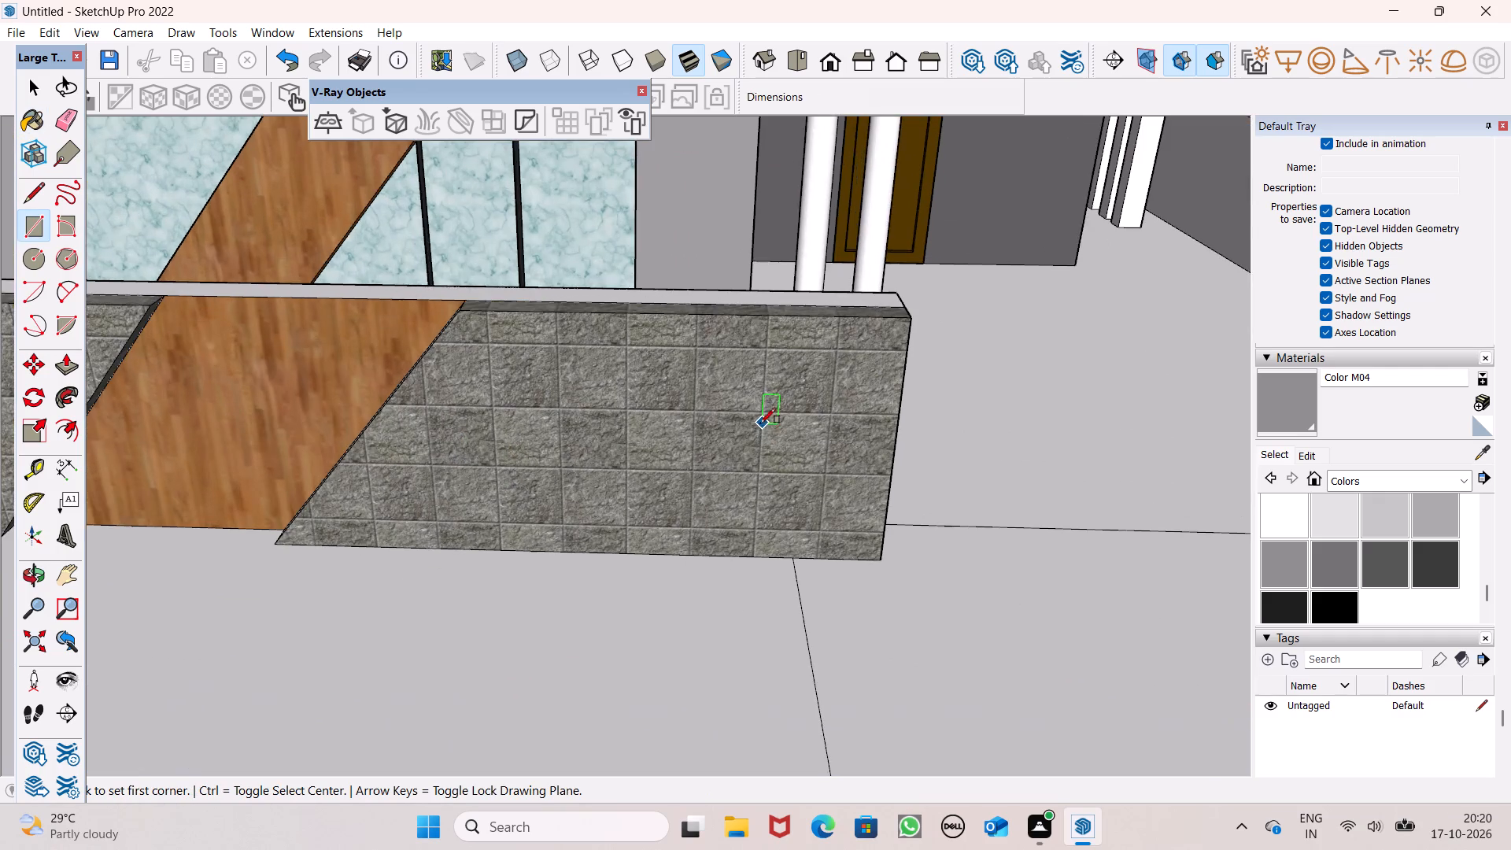
middle_click_drag(756, 437, 753, 371)
scroll(753, 356, "up", 1)
left_click(659, 302)
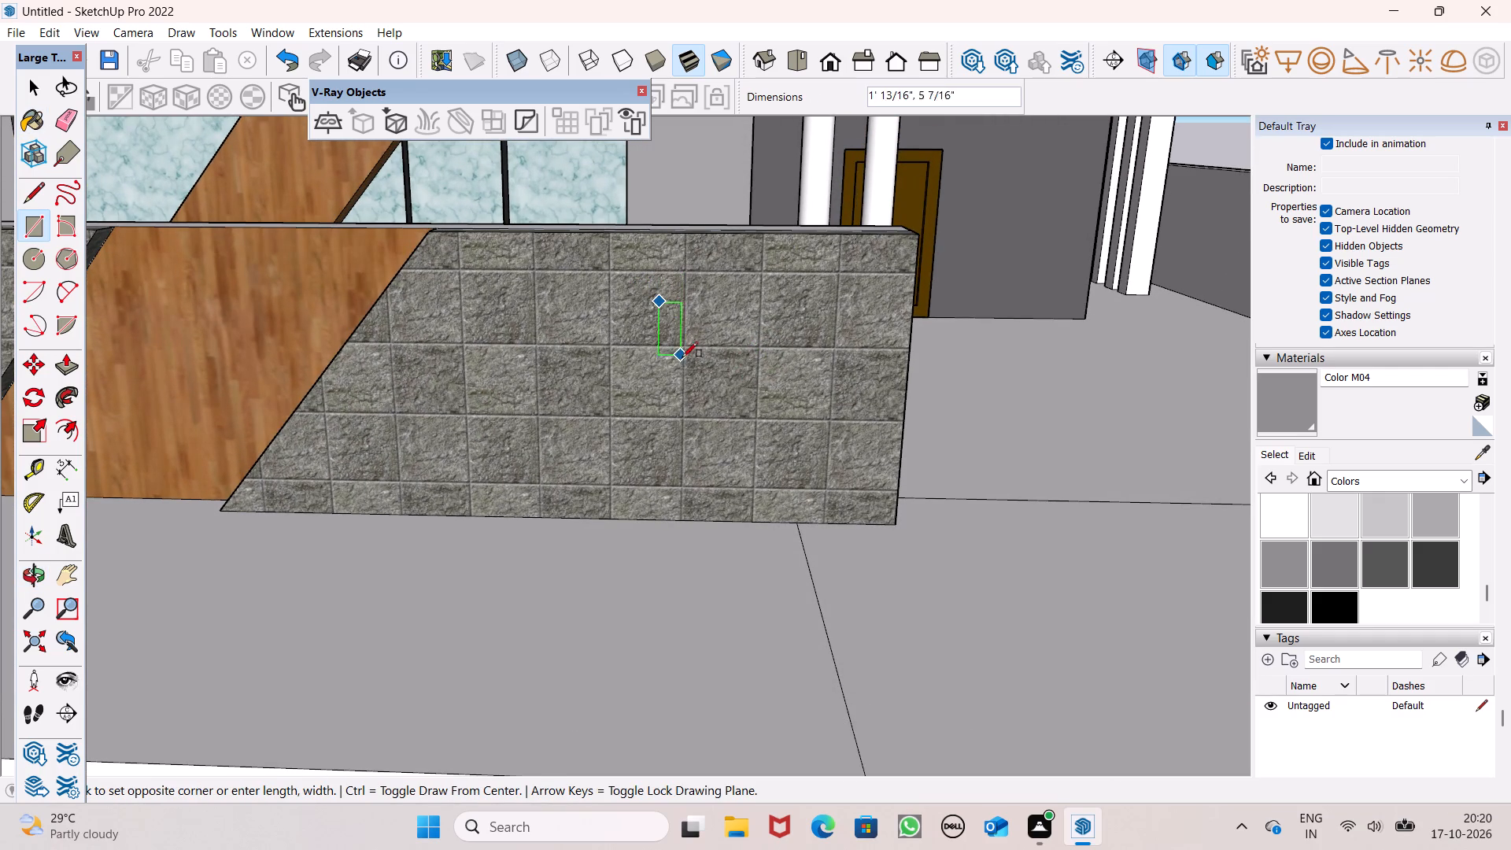
left_click(810, 395)
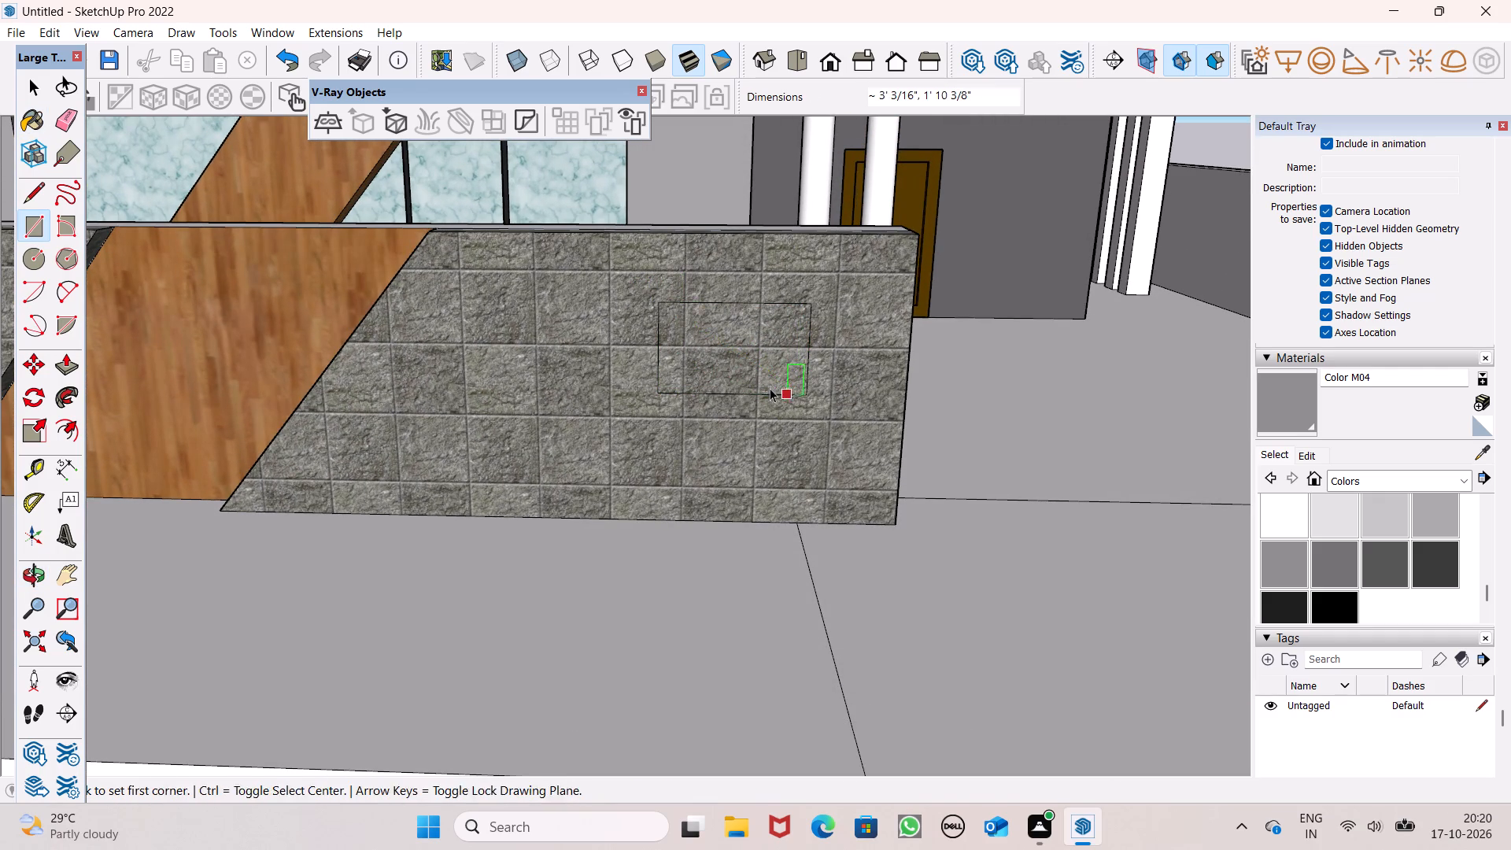
Move the new rectangle slightly upward on the stone-clad wall face.
key("space")
double_click(764, 374)
key("m")
key("Return")
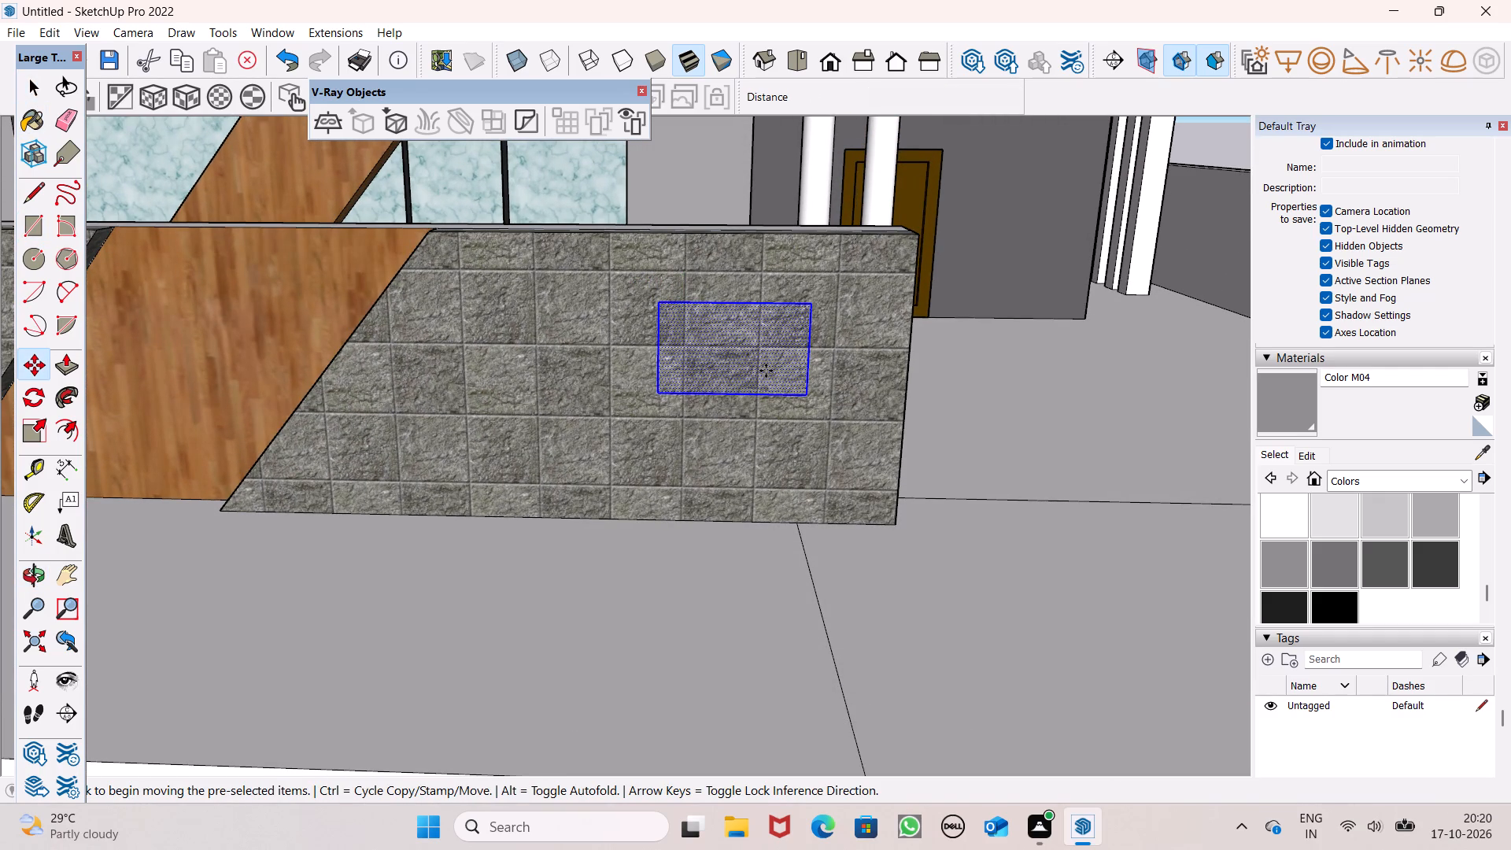
left_click_drag(775, 364, 769, 338)
scroll(767, 376, "down", 4)
scroll(805, 449, "down", 5)
key("space")
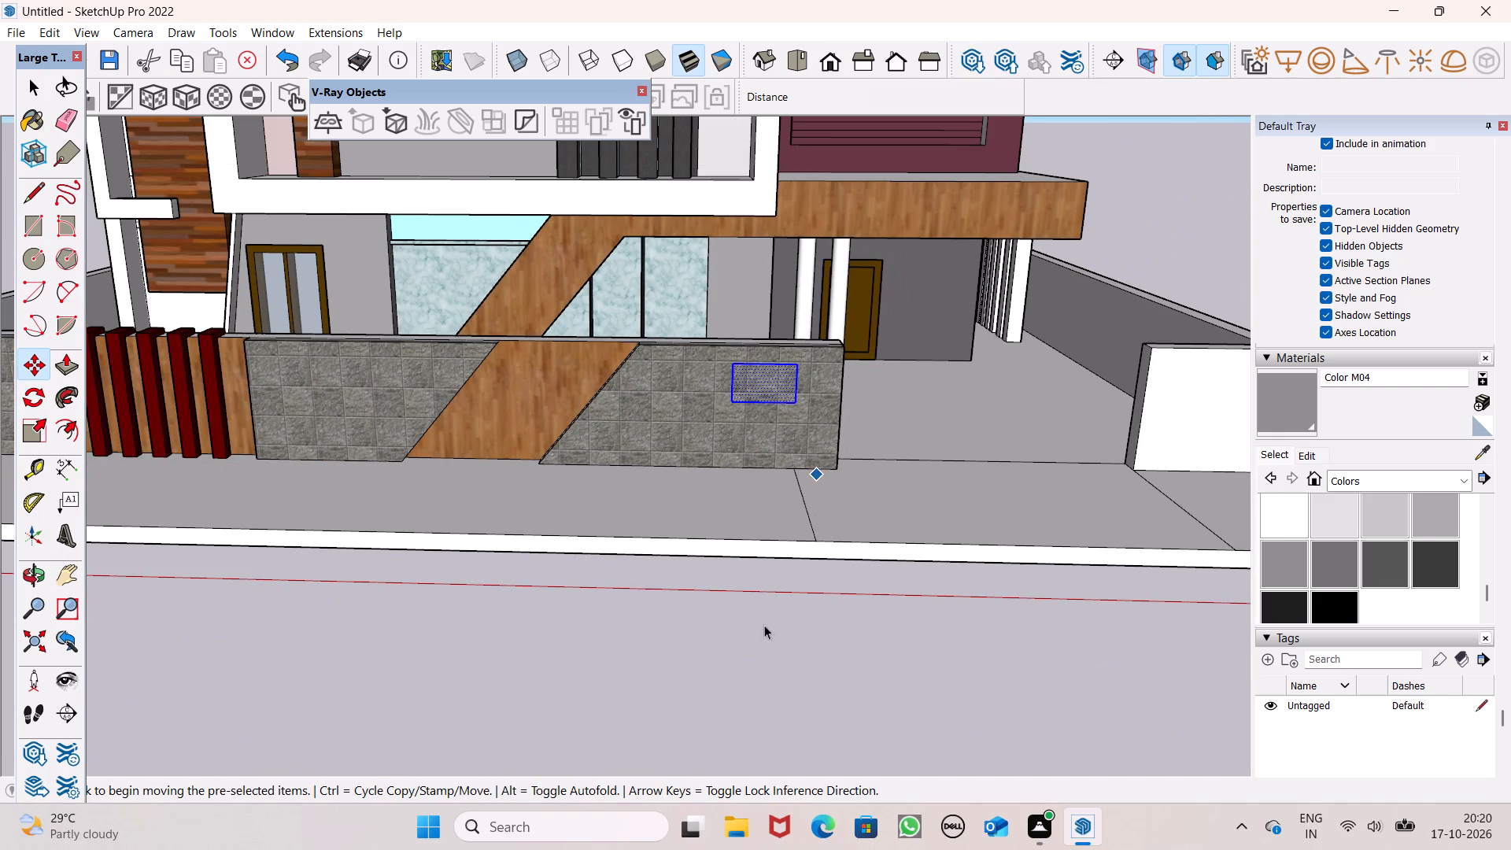
left_click(741, 652)
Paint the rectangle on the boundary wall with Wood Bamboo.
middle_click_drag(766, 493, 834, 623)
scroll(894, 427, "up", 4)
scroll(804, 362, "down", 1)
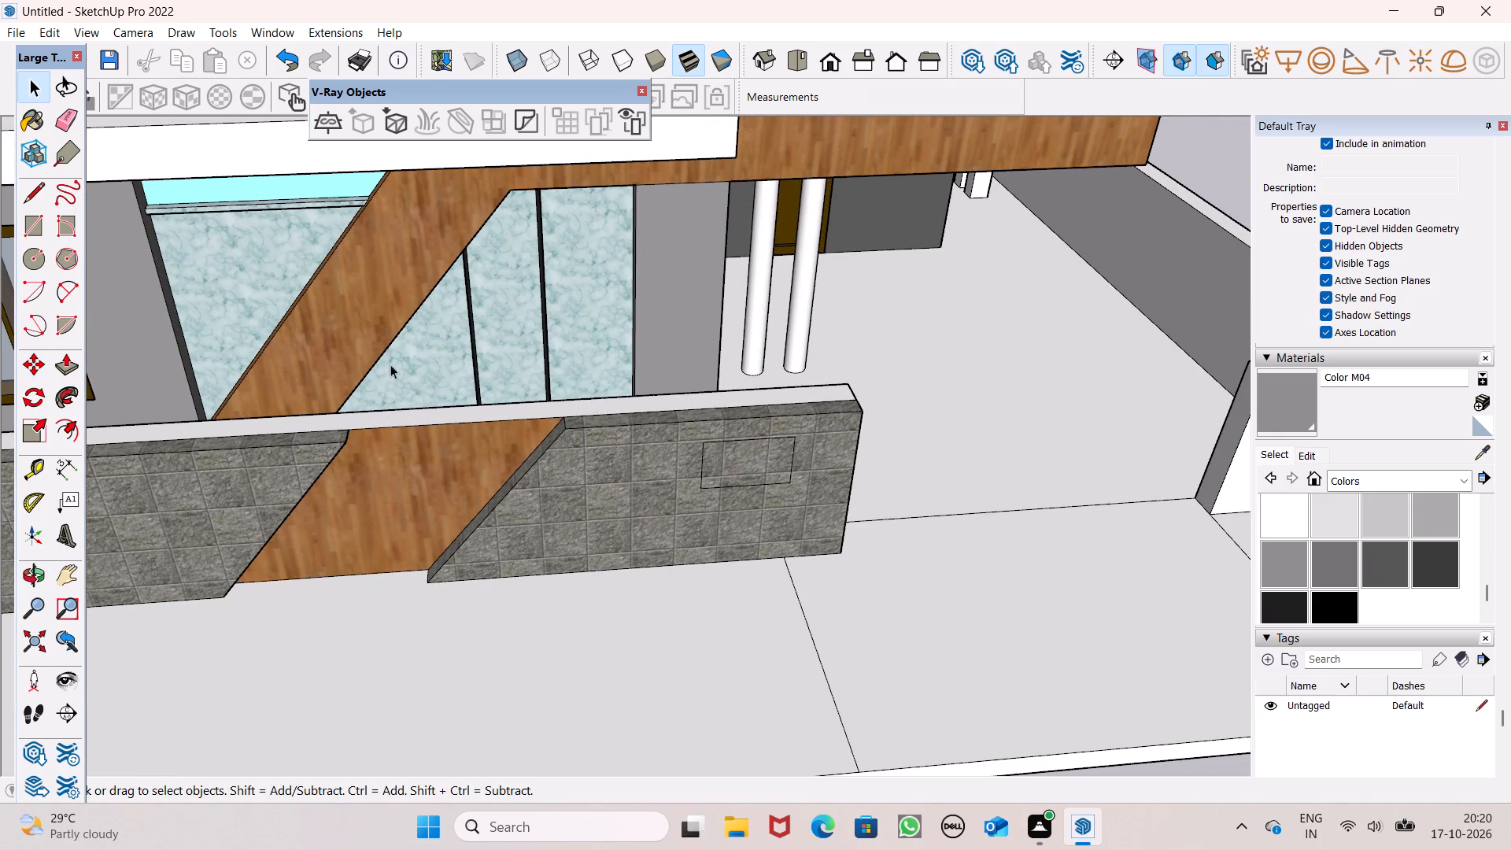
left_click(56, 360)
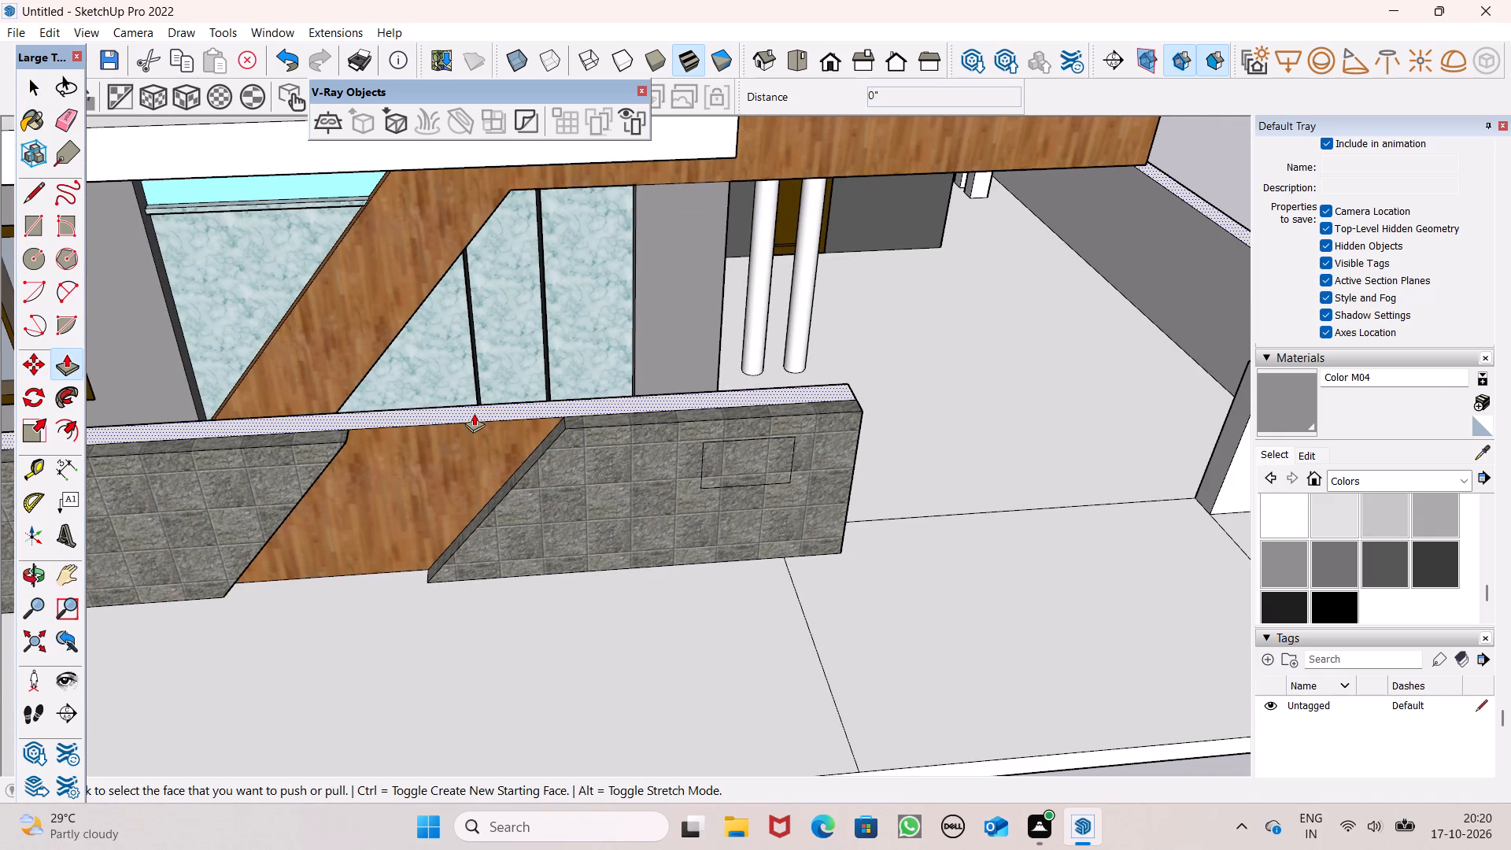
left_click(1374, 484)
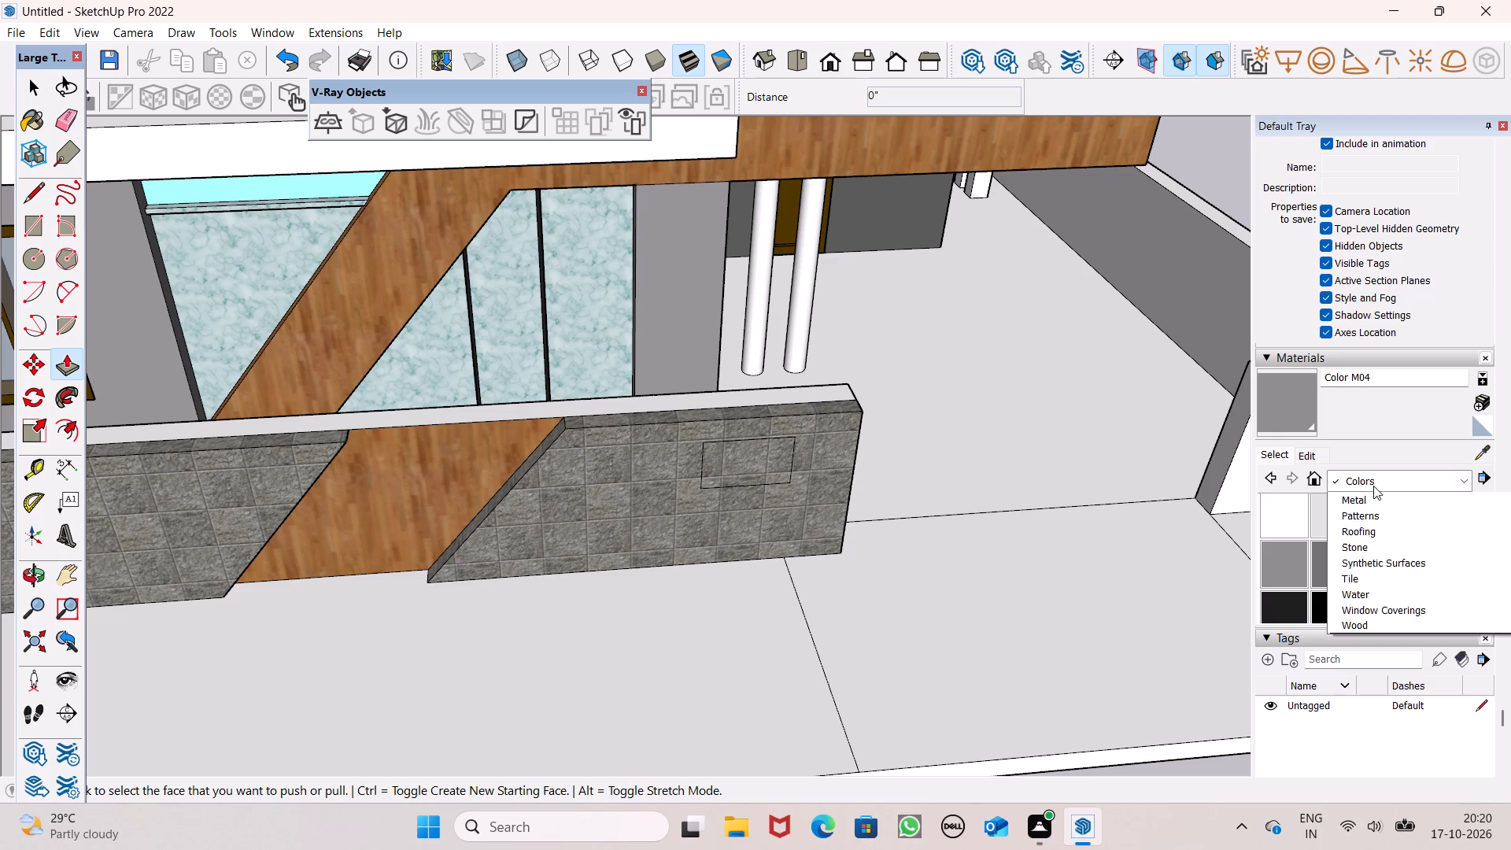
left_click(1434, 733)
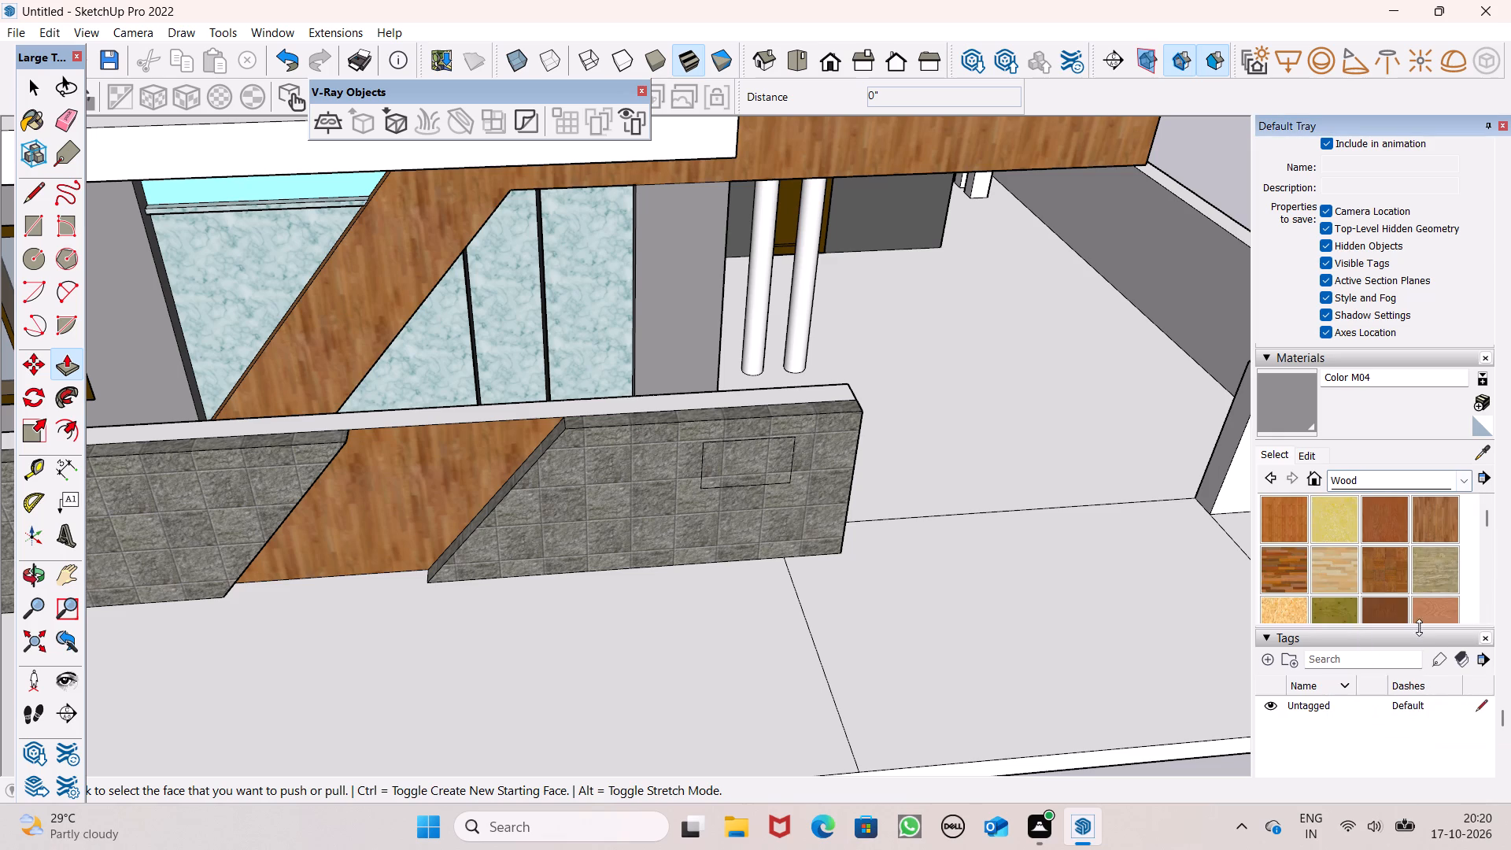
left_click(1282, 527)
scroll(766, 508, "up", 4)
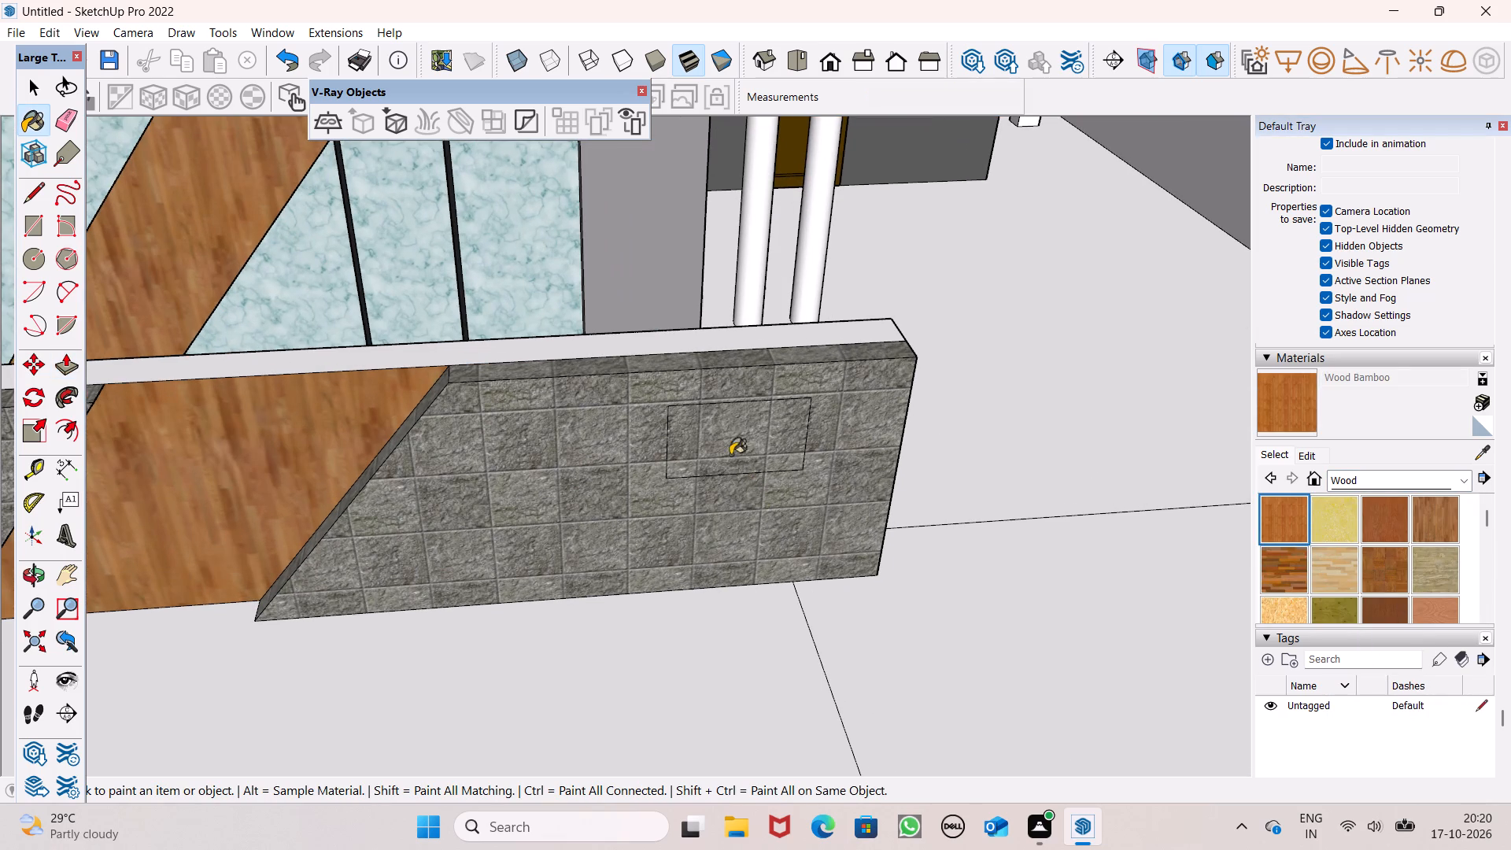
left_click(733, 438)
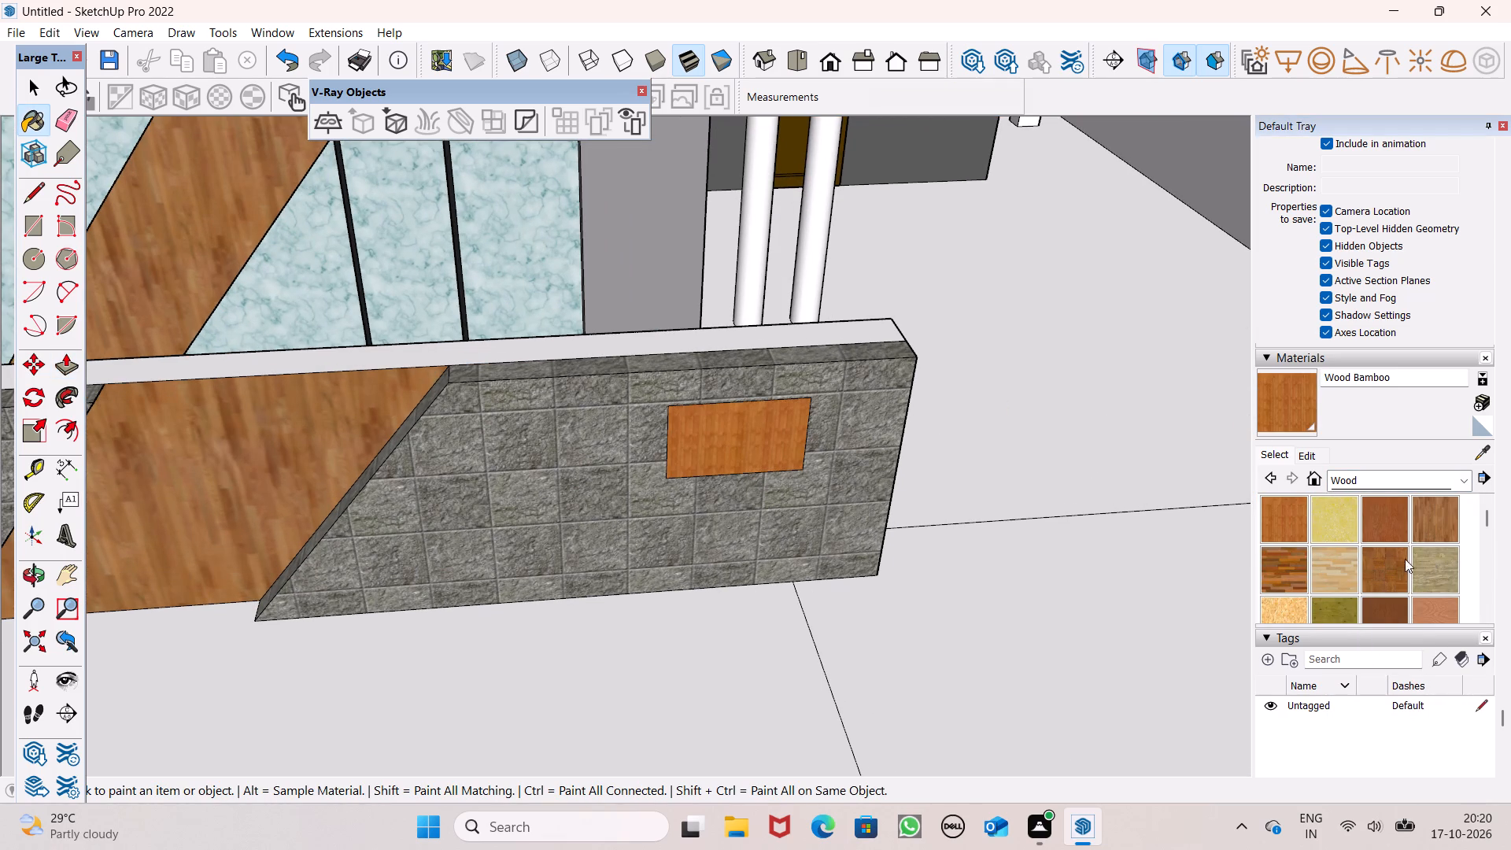
Paint the rectangle on the boundary wall with Wood Floor Parquet.
left_click(1394, 561)
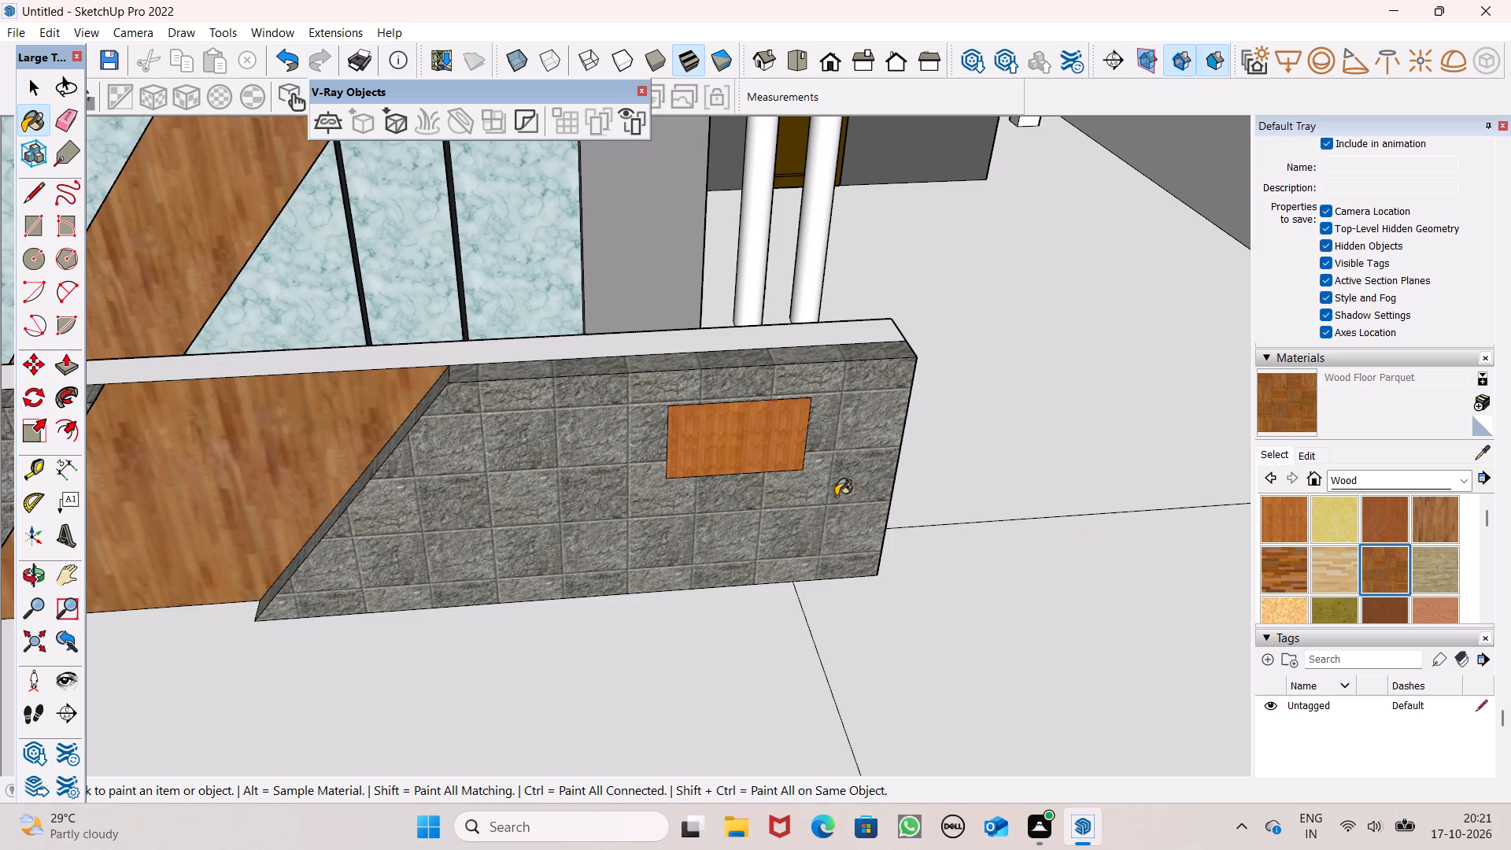
left_click(744, 469)
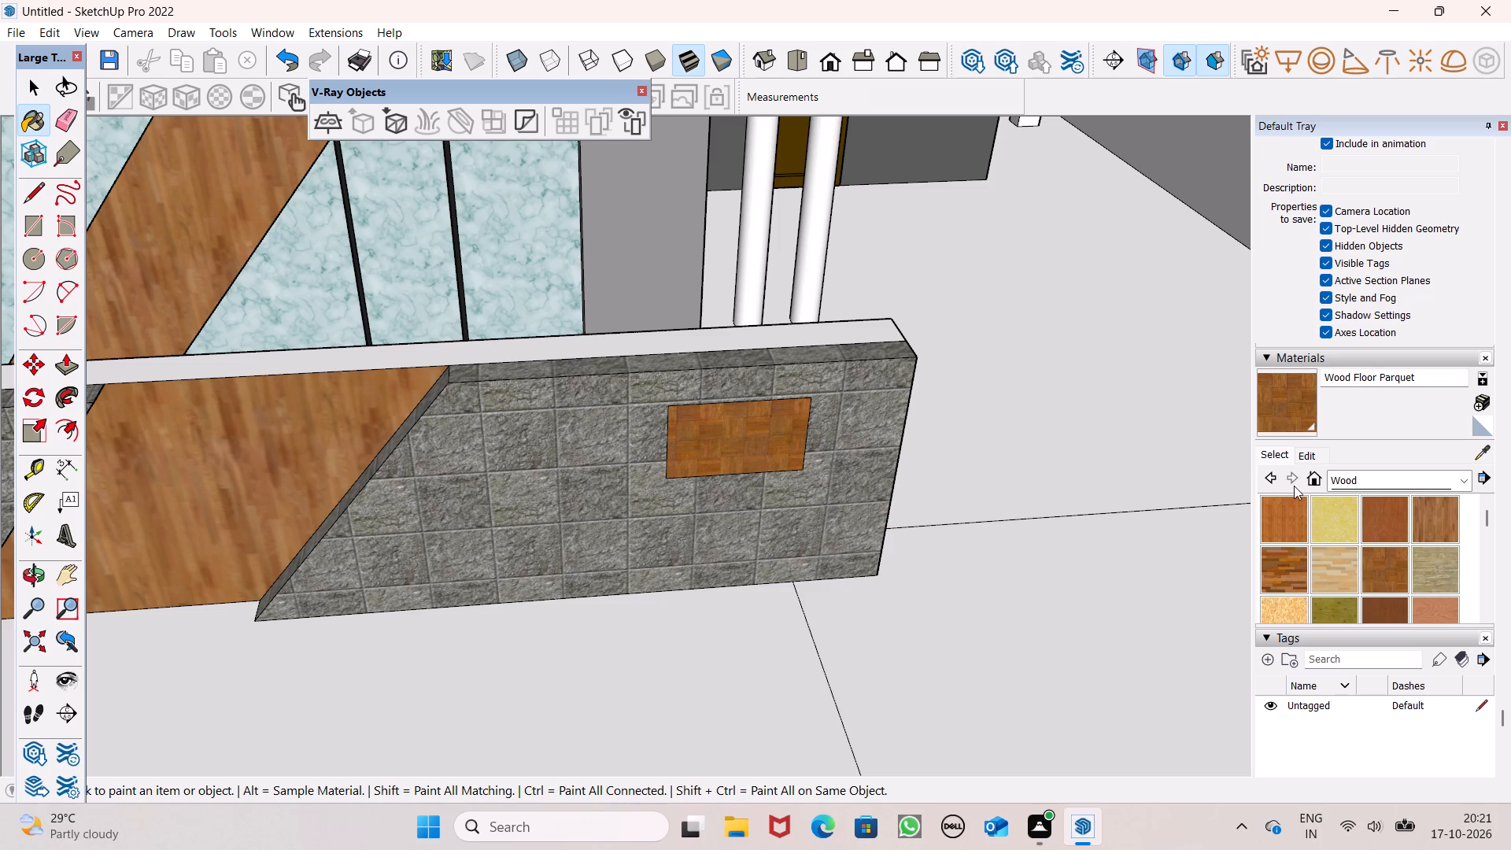
Set the Wood Floor Parquet texture width to 28', keeping its proportions.
left_click(1306, 453)
left_click(1321, 675)
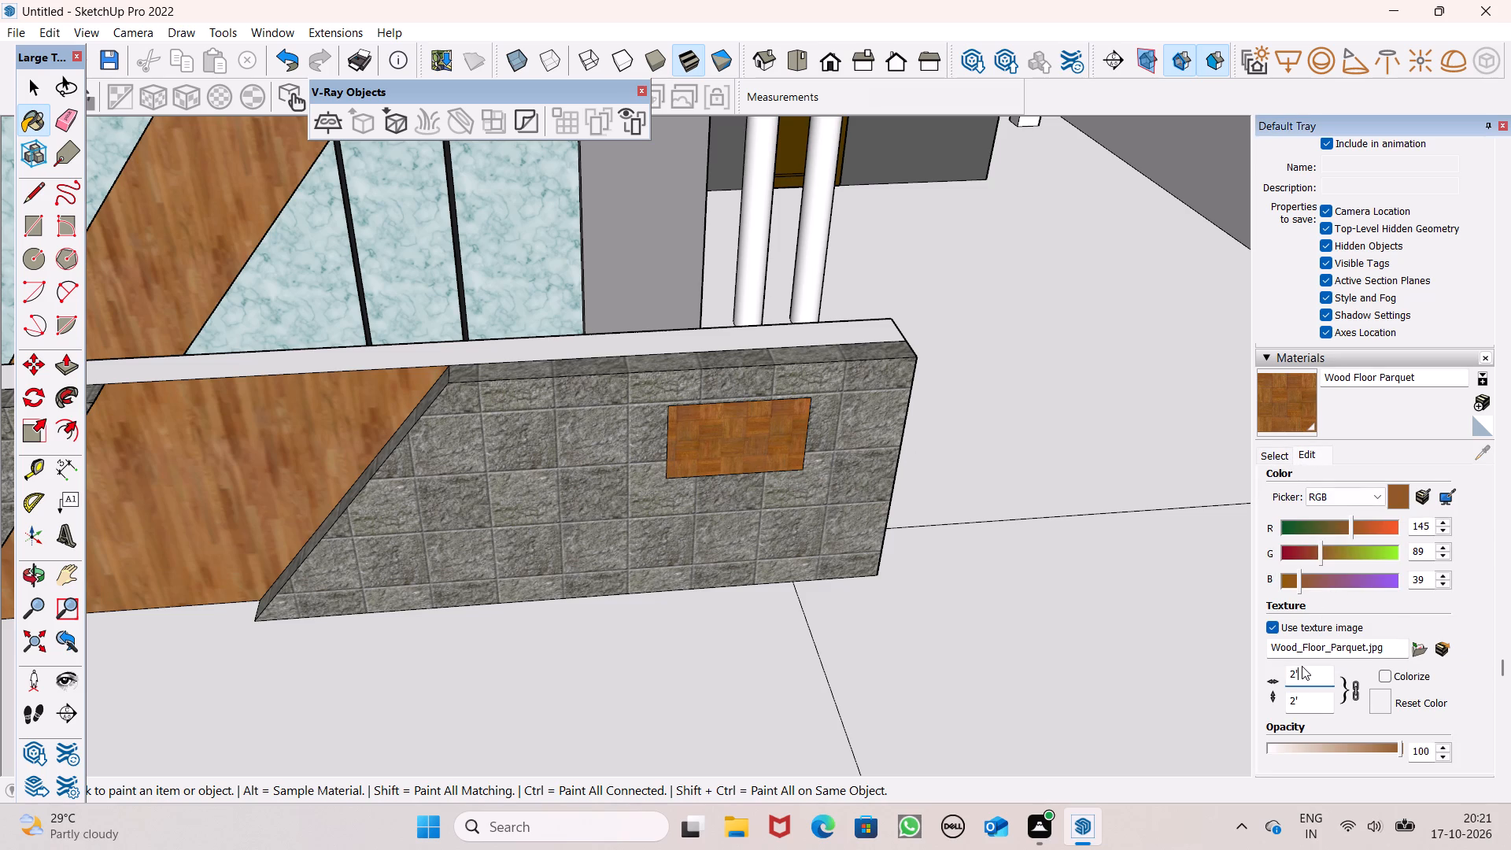
key("BackSpace")
type("8'")
key("Return")
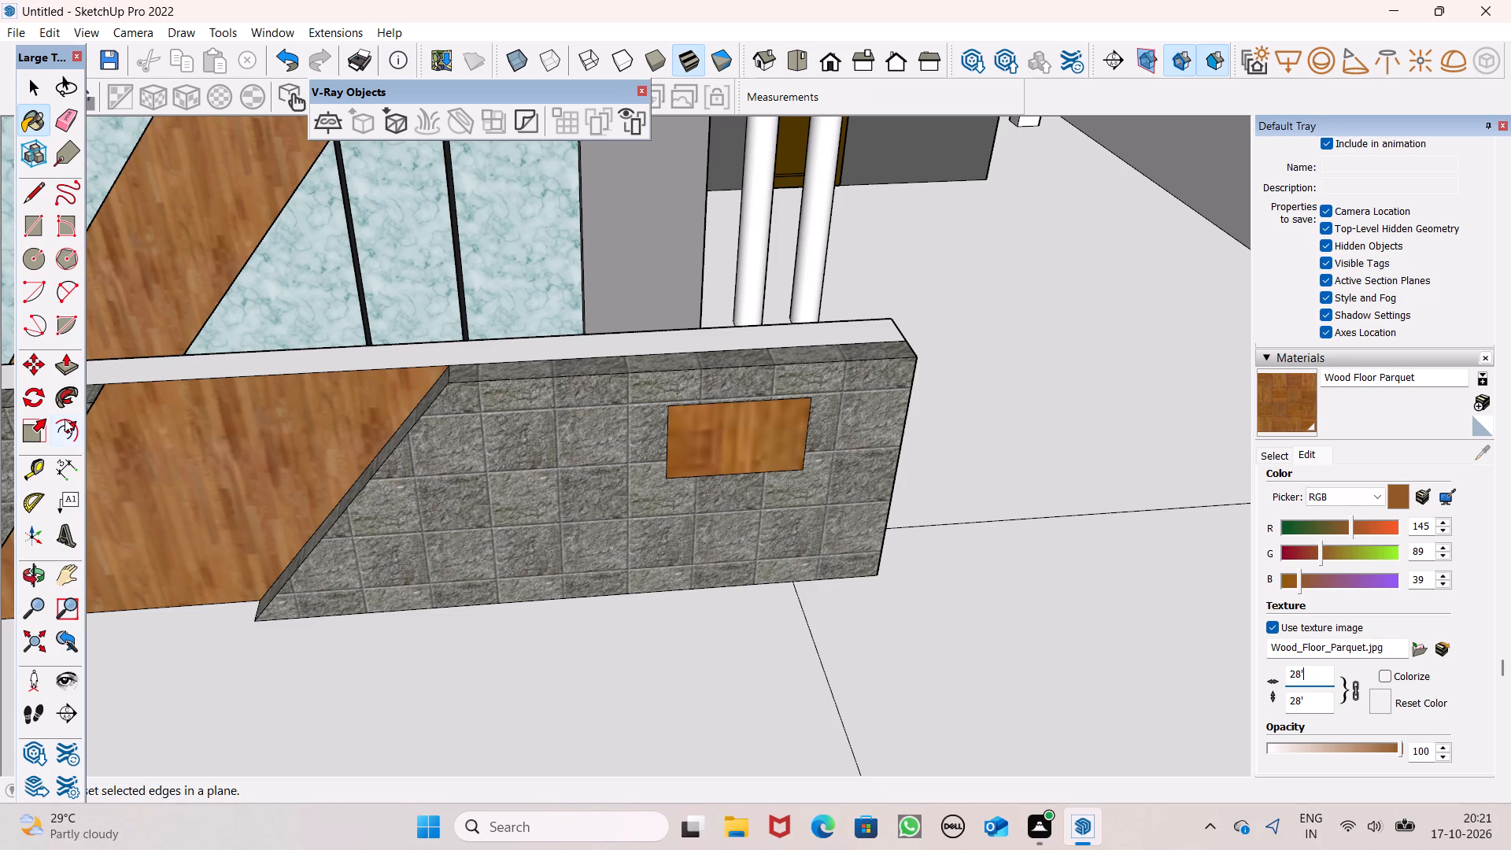
Push/Pull the wood-painted rectangle outward about 4" from the boundary wall to form a raised plaque.
left_click(78, 364)
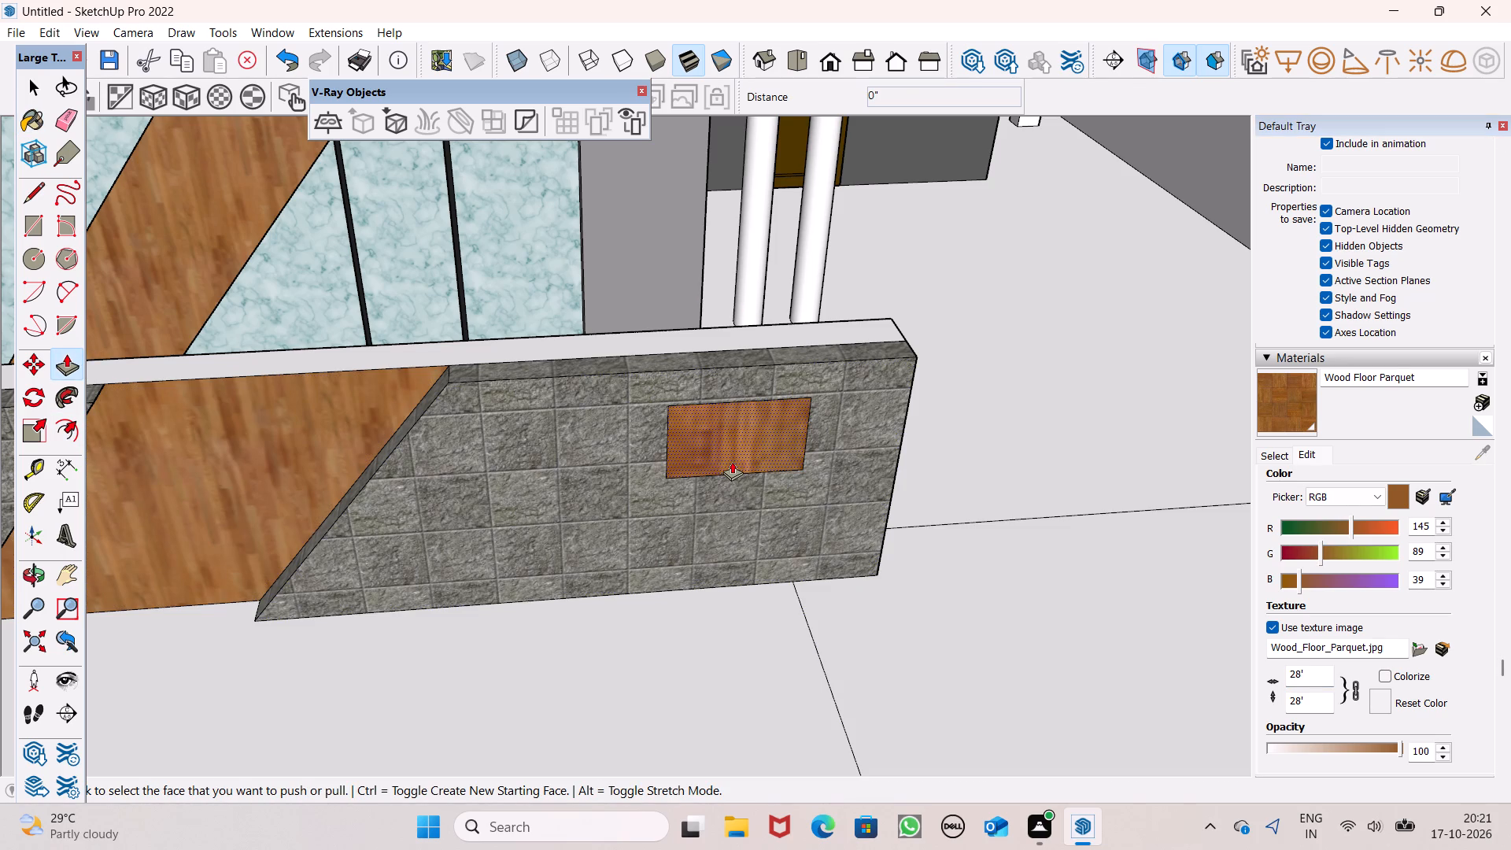
left_click_drag(732, 461, 733, 470, "ctrl")
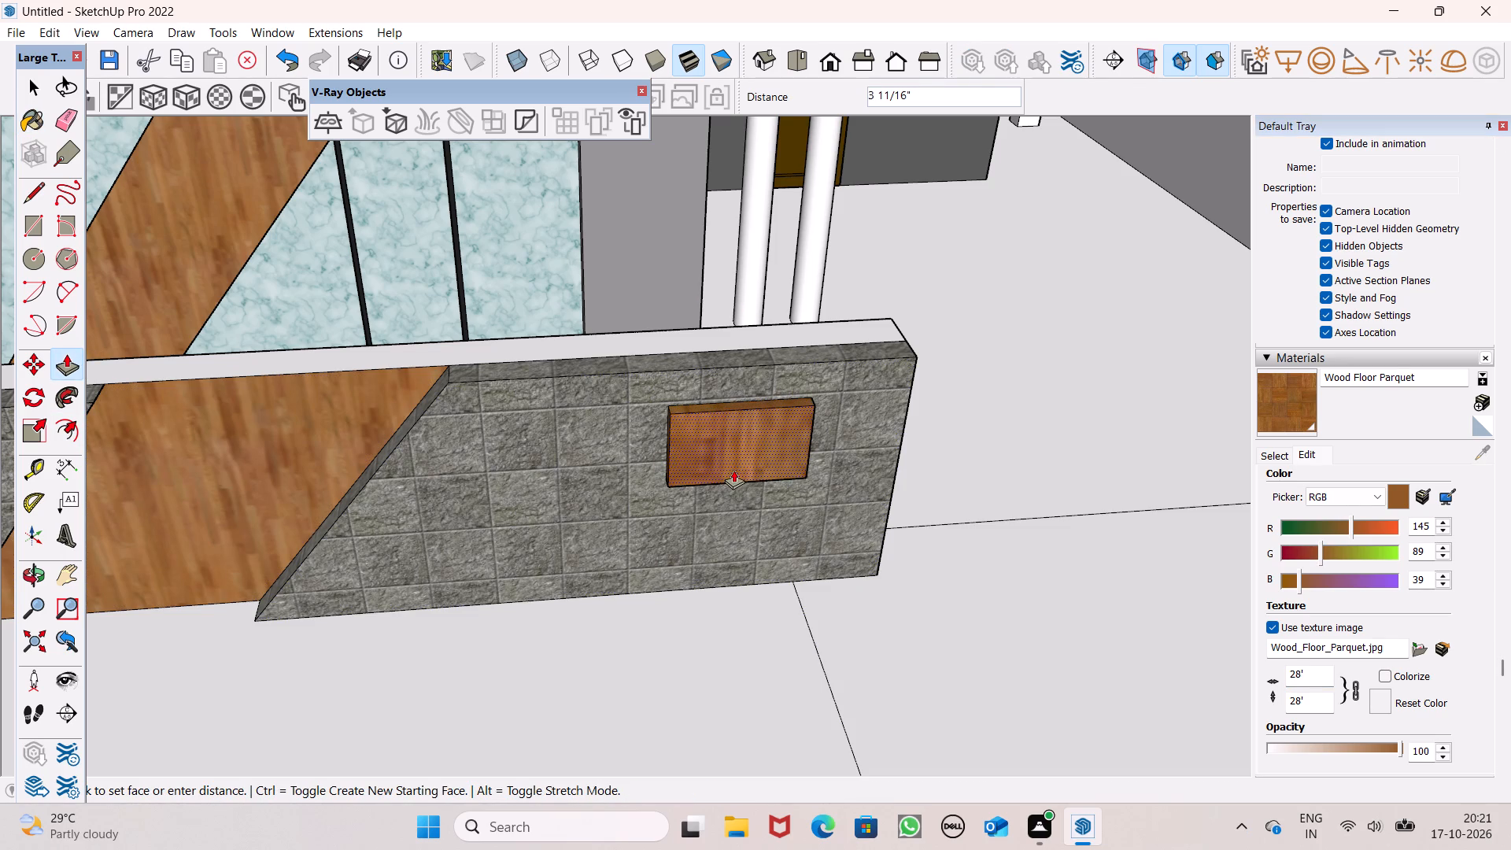
left_click_drag(733, 470, 733, 472, "ctrl")
key("space")
Review the front boundary wall with its wooden plaque and the full house facade from various distances and angles.
scroll(727, 472, "down", 4)
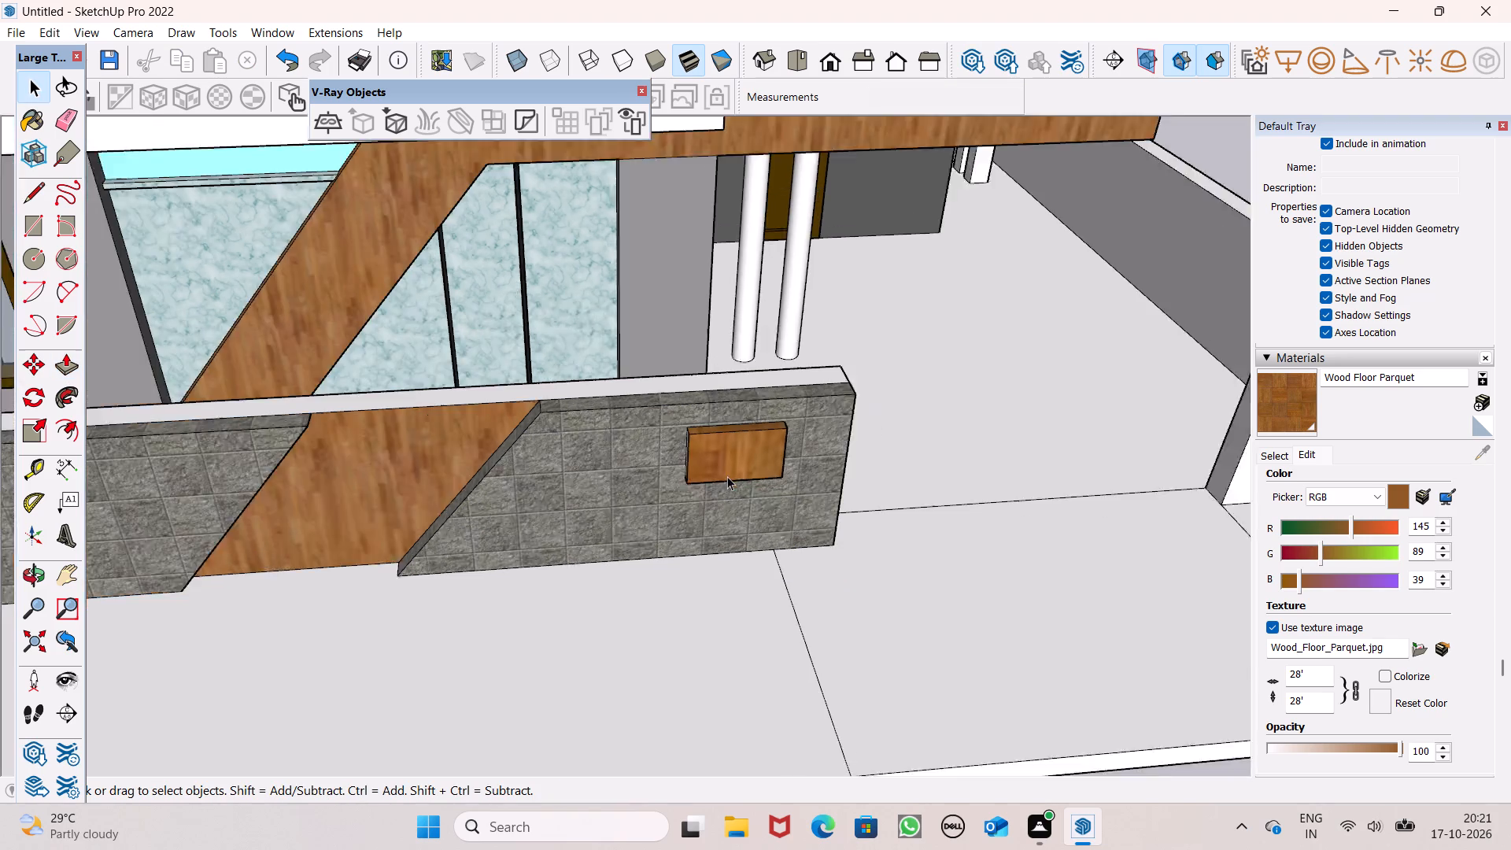
scroll(727, 476, "down", 2)
middle_click_drag(812, 552, 875, 472)
scroll(752, 445, "down", 4)
middle_click_drag(839, 501, 745, 437)
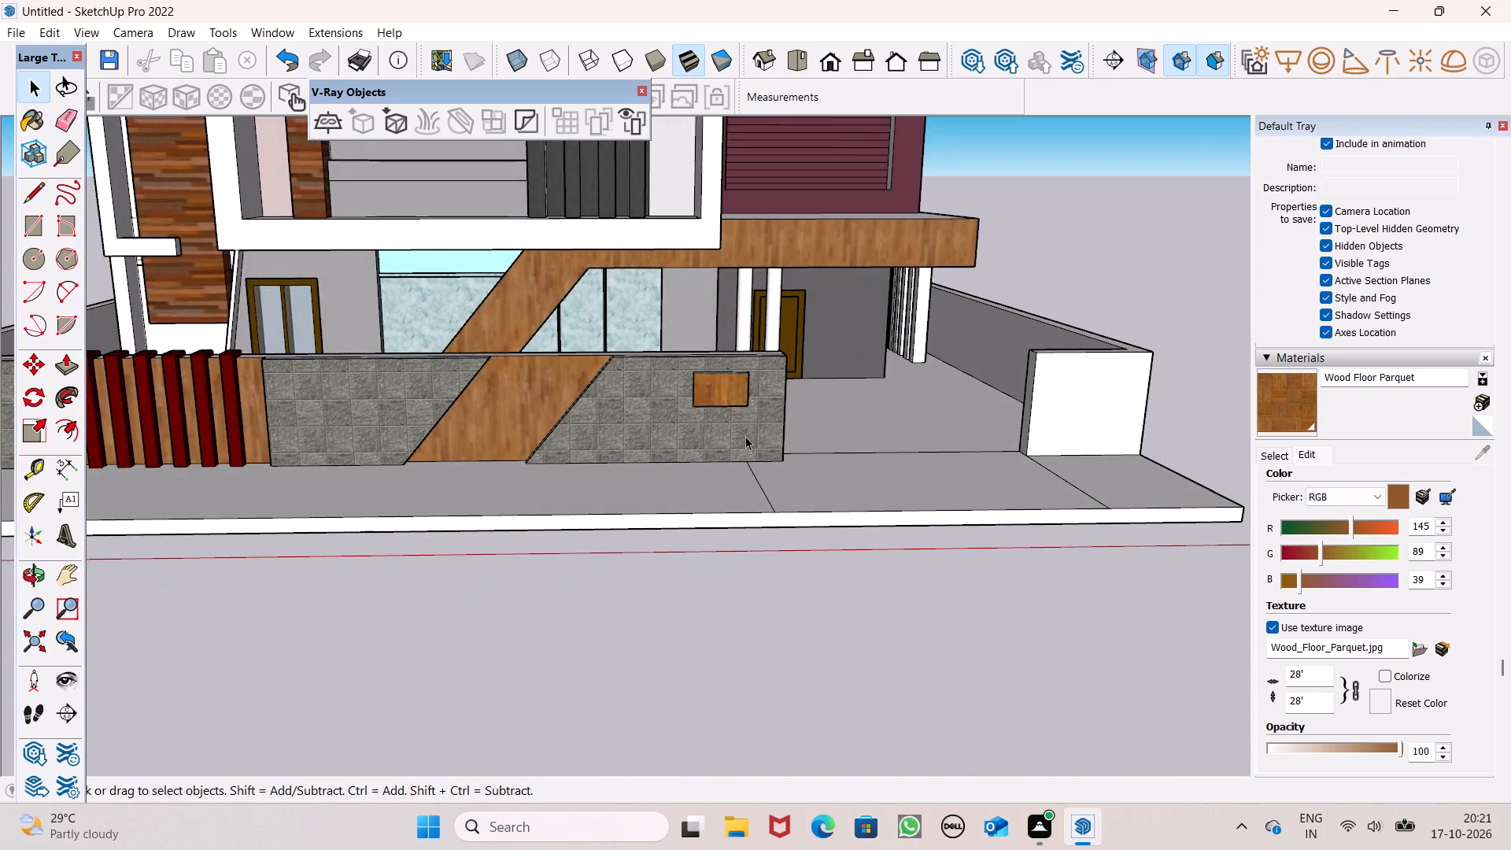
scroll(745, 436, "down", 2)
middle_click_drag(785, 498, 800, 505)
scroll(801, 427, "down", 5)
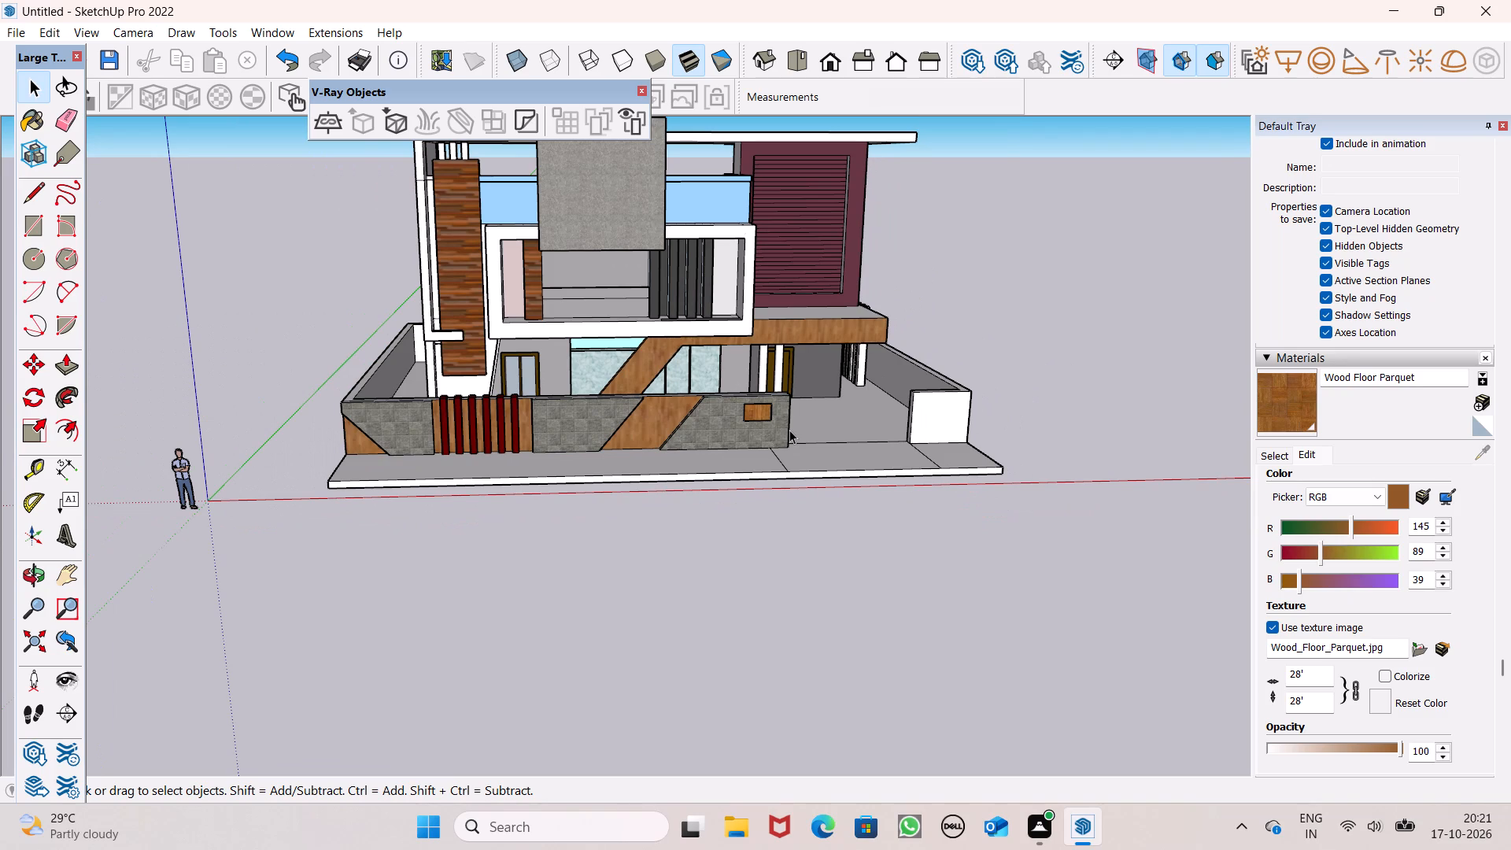
scroll(789, 430, "down", 3)
scroll(789, 429, "up", 5)
scroll(870, 394, "down", 3)
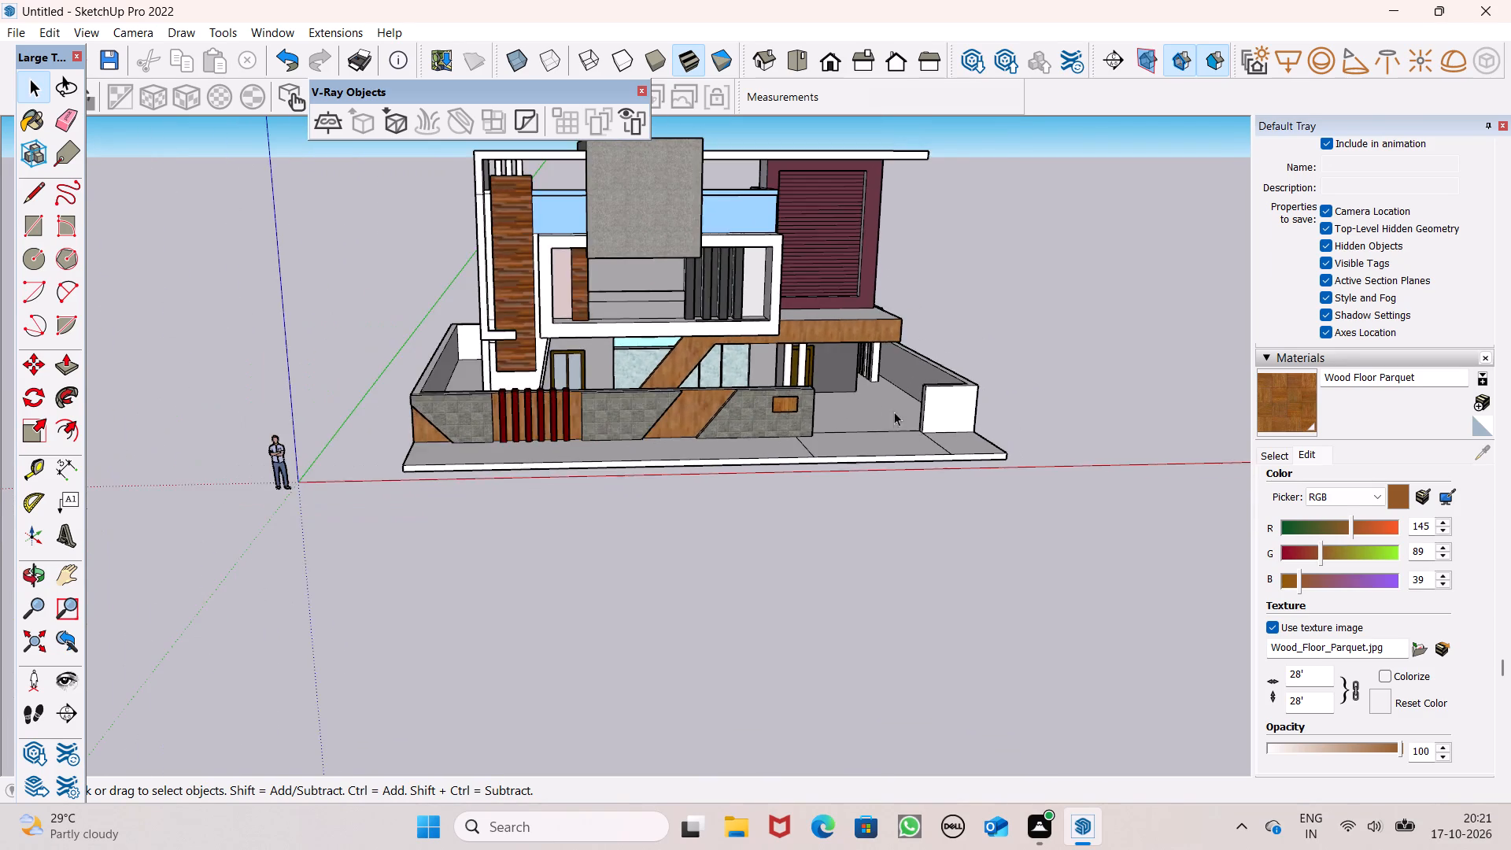
scroll(894, 412, "down", 1)
scroll(962, 419, "down", 4)
scroll(583, 411, "up", 5)
scroll(925, 392, "up", 4)
middle_click_drag(1125, 419, 1052, 420)
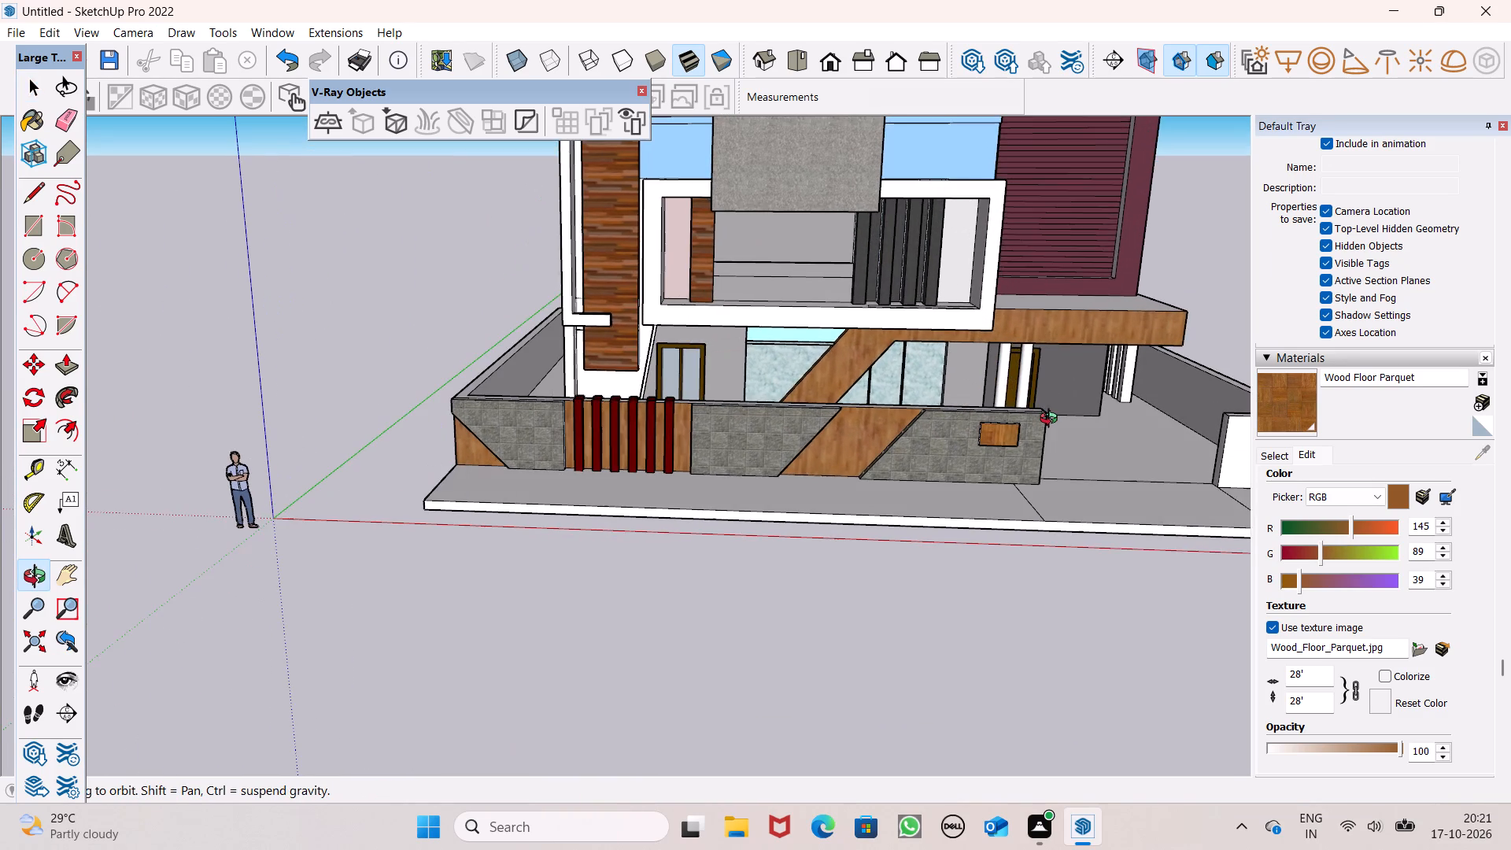
middle_click_drag(1052, 420, 1052, 411)
scroll(819, 381, "down", 1)
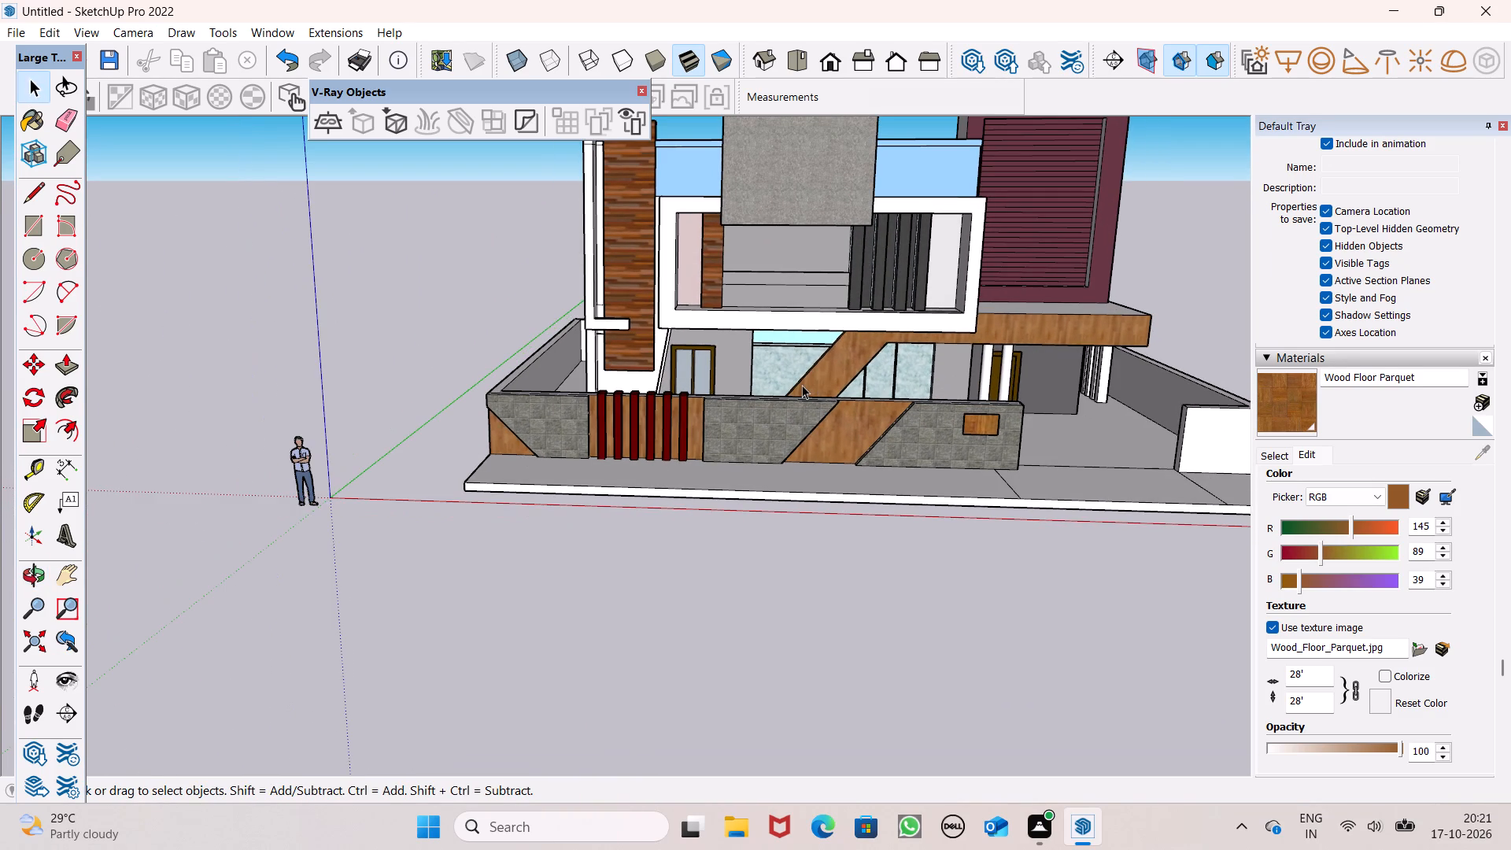
scroll(666, 256, "down", 4)
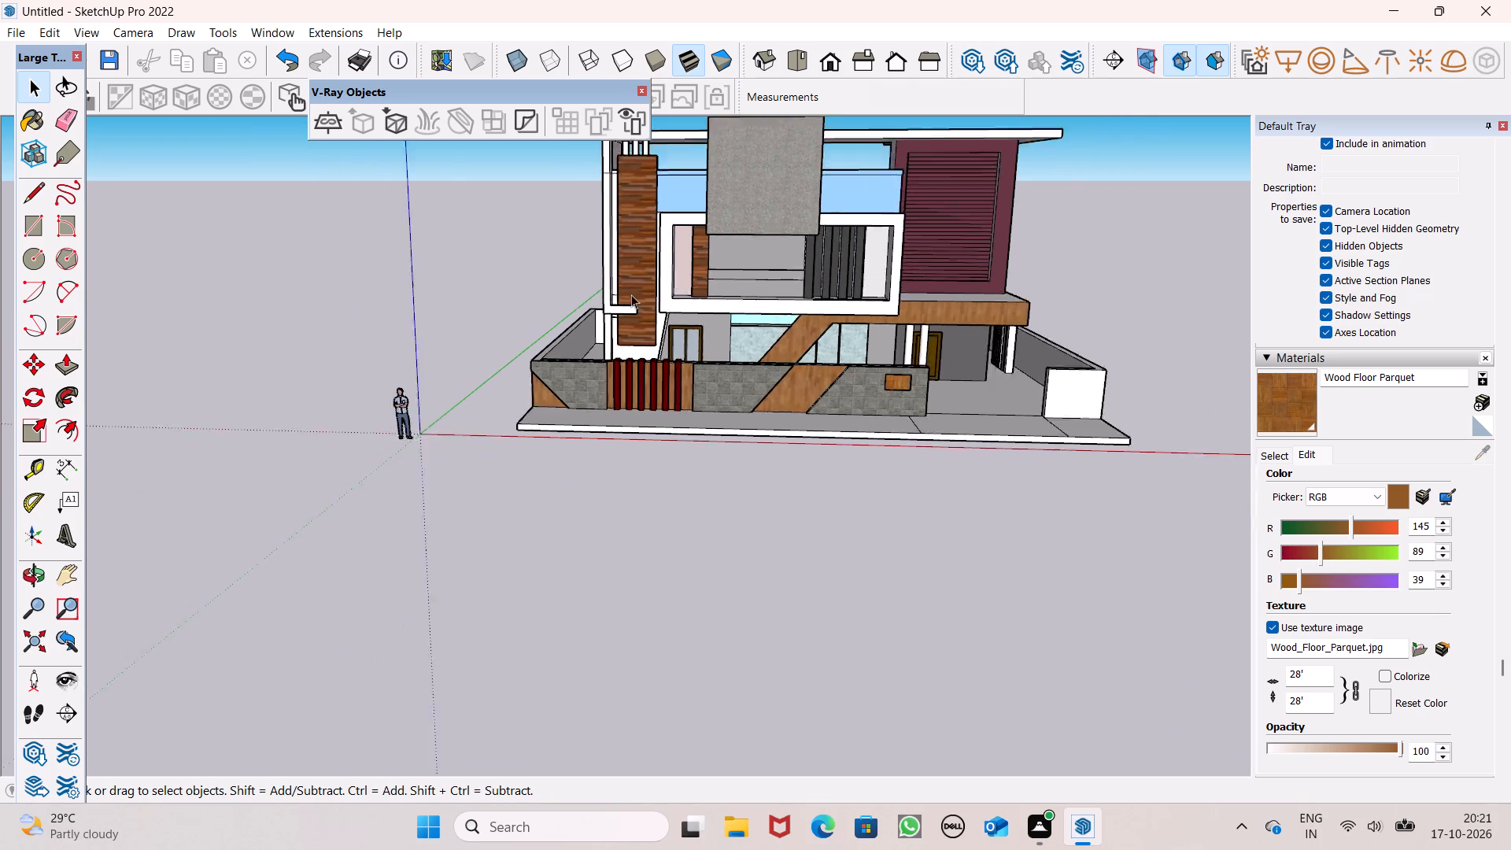
scroll(631, 294, "down", 1)
scroll(874, 346, "up", 6)
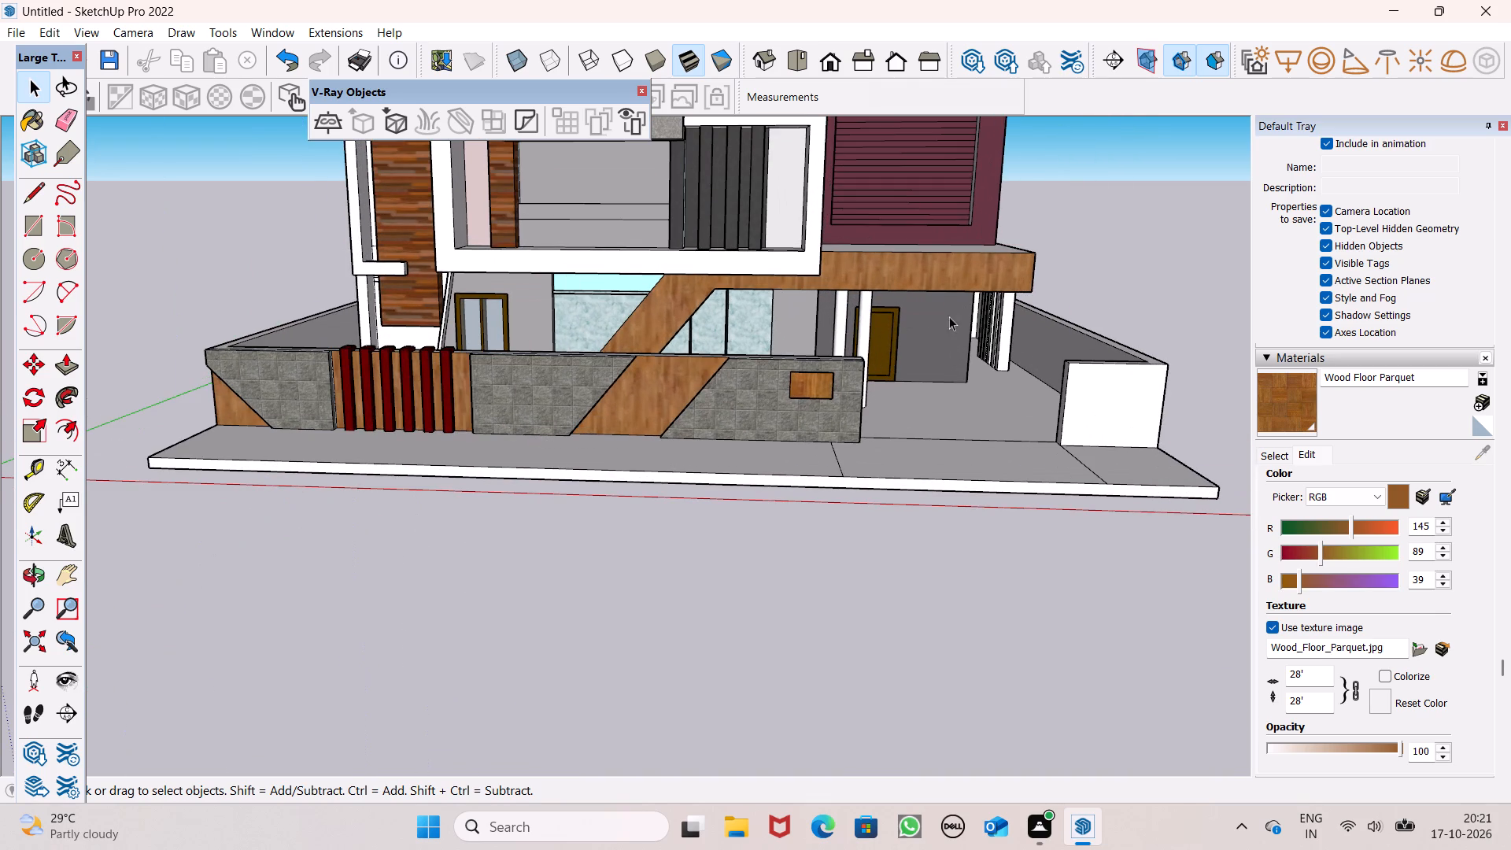
Push/Pull the end face of the side boundary wall's front return about 1' 4" toward the driveway opening.
scroll(1231, 342, "up", 3)
middle_click_drag(1120, 461, 1249, 504)
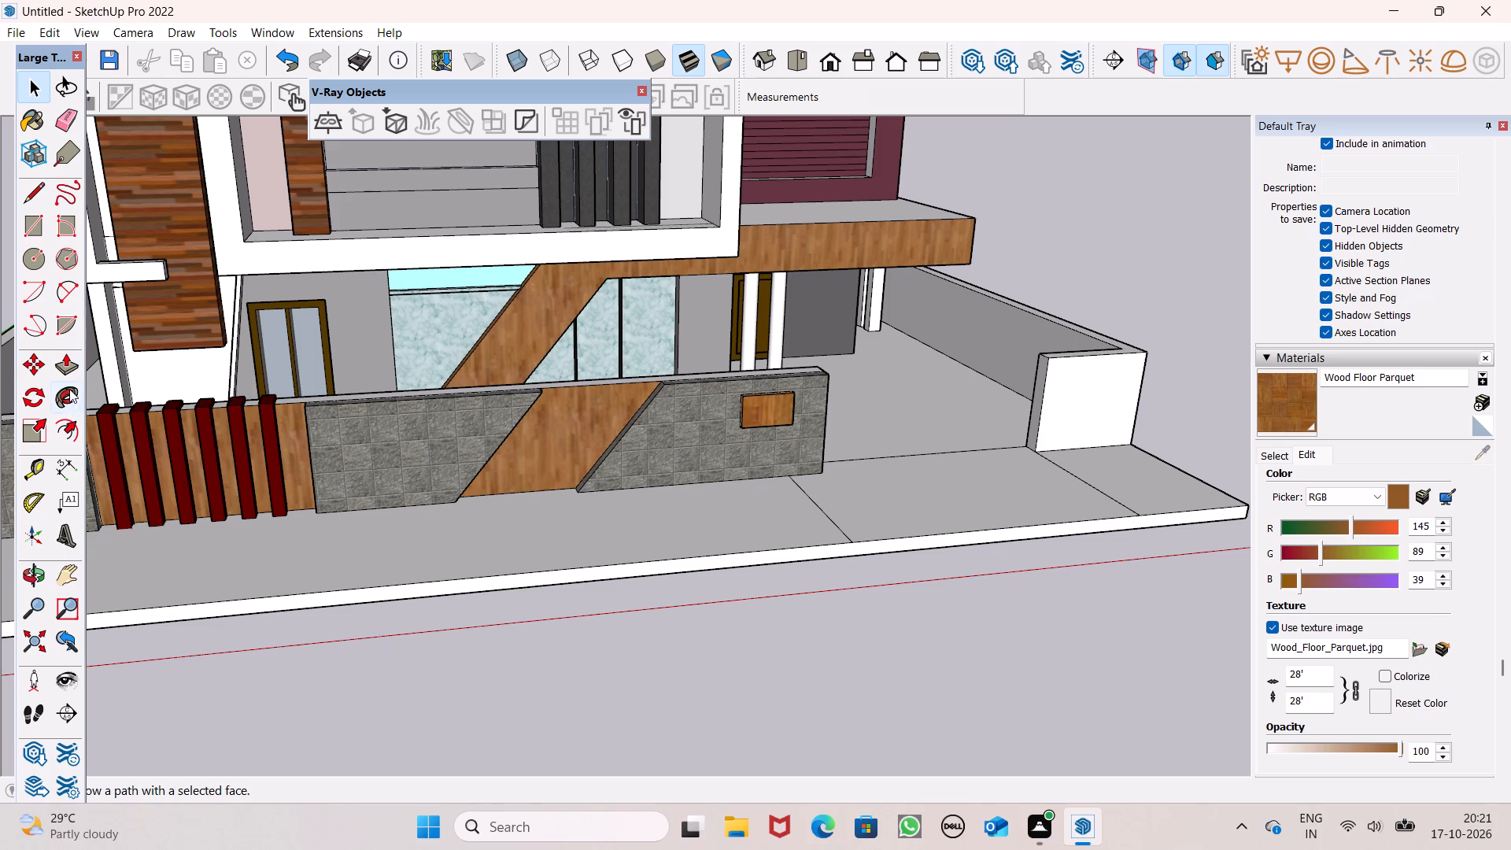
left_click(63, 368)
scroll(785, 455, "up", 3)
scroll(686, 394, "down", 5)
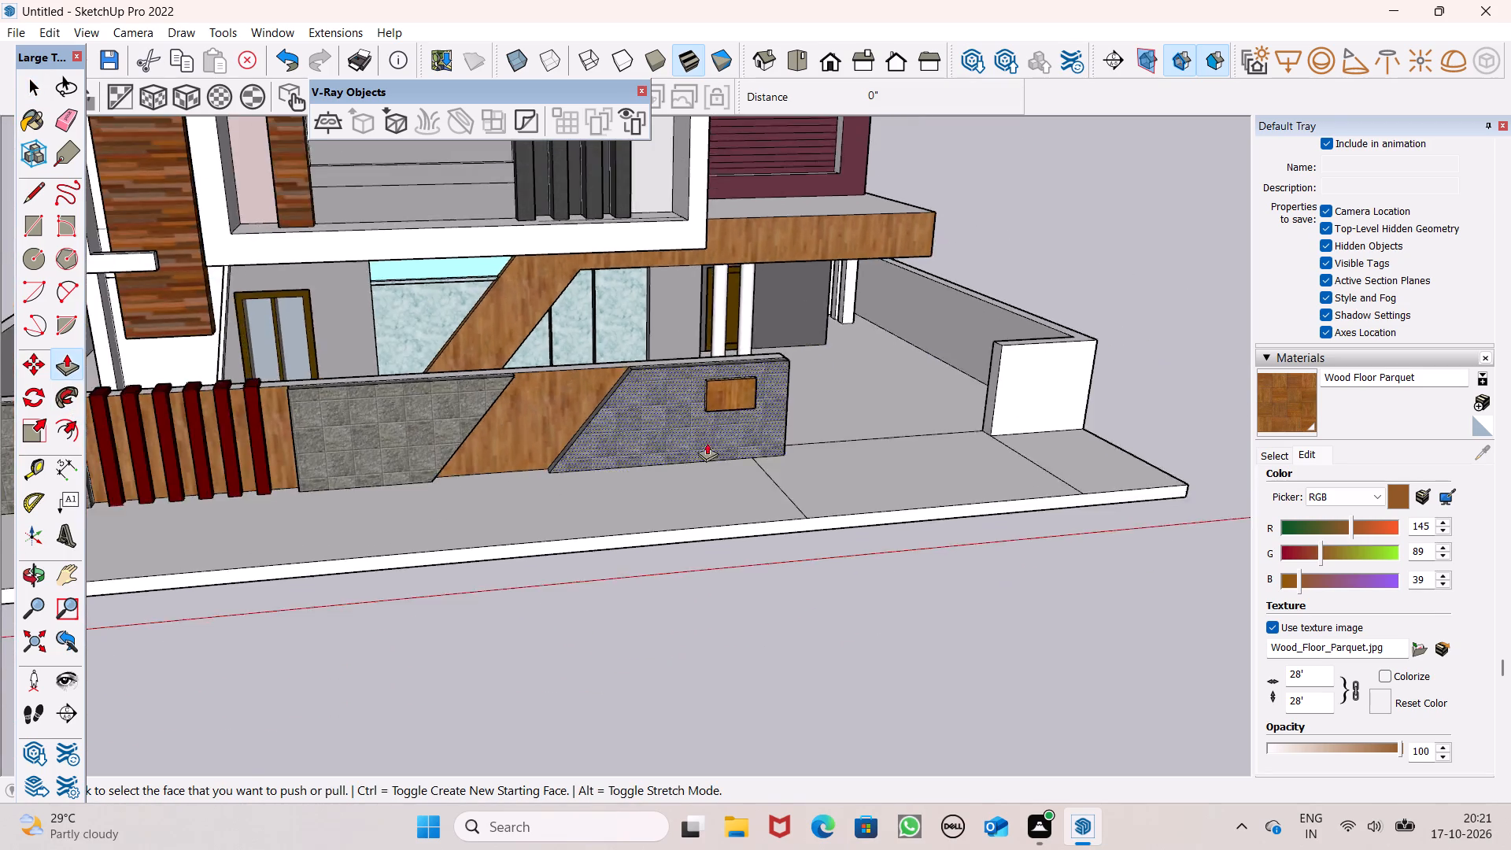
middle_click_drag(713, 453, 964, 463)
scroll(981, 355, "up", 6)
scroll(849, 326, "up", 5)
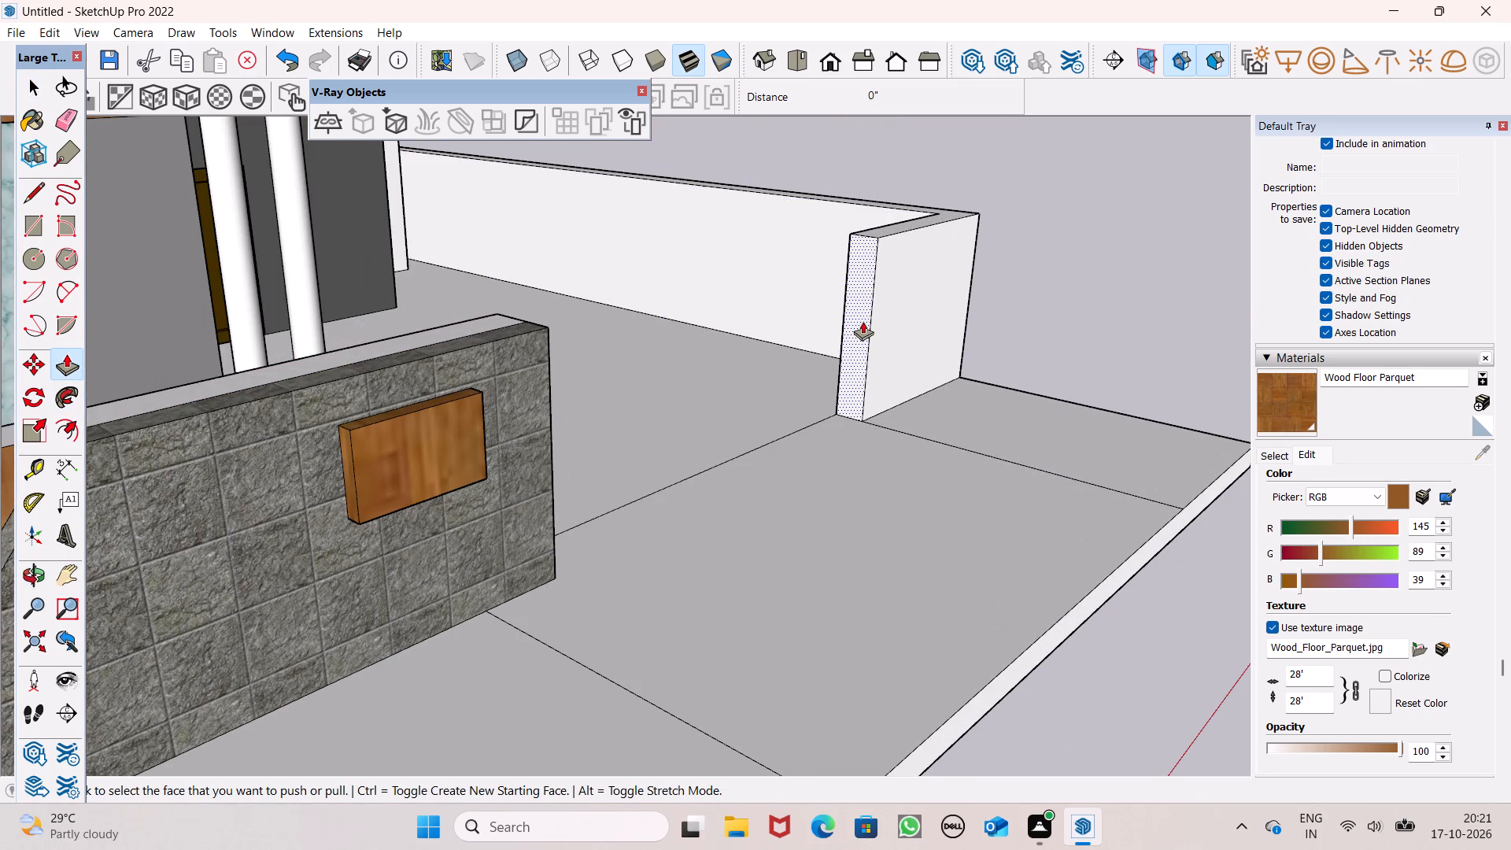
left_click_drag(863, 321, 845, 349)
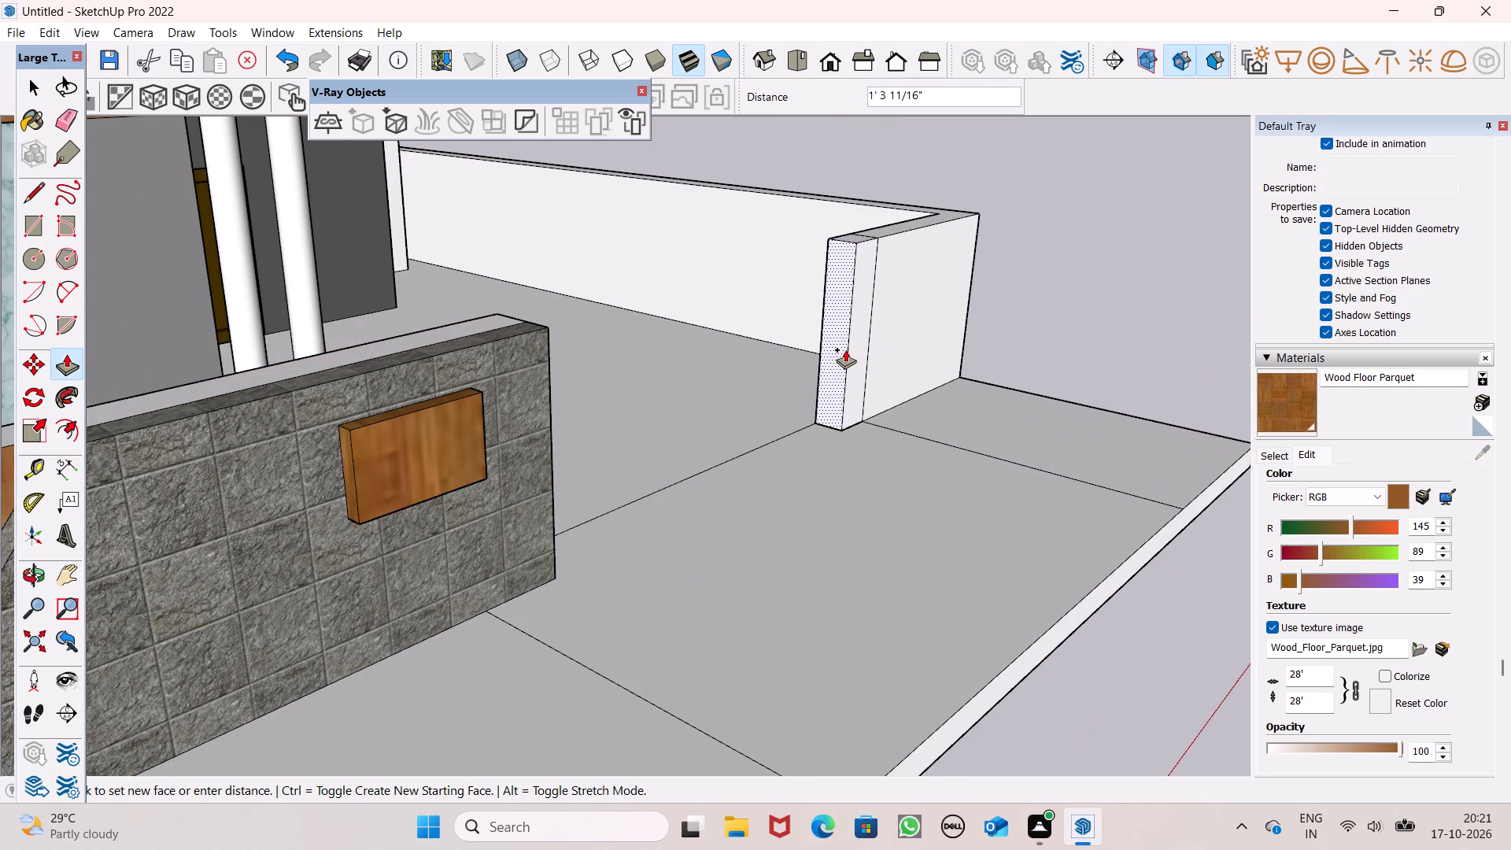
left_click_drag(845, 349, 845, 349)
Push/Pull the top of the new wall-end segment up about 1' 1" to form a taller gate post.
scroll(904, 342, "down", 3)
middle_click_drag(912, 401, 390, 695)
middle_click_drag(394, 683, 437, 657)
middle_click_drag(616, 601, 643, 573)
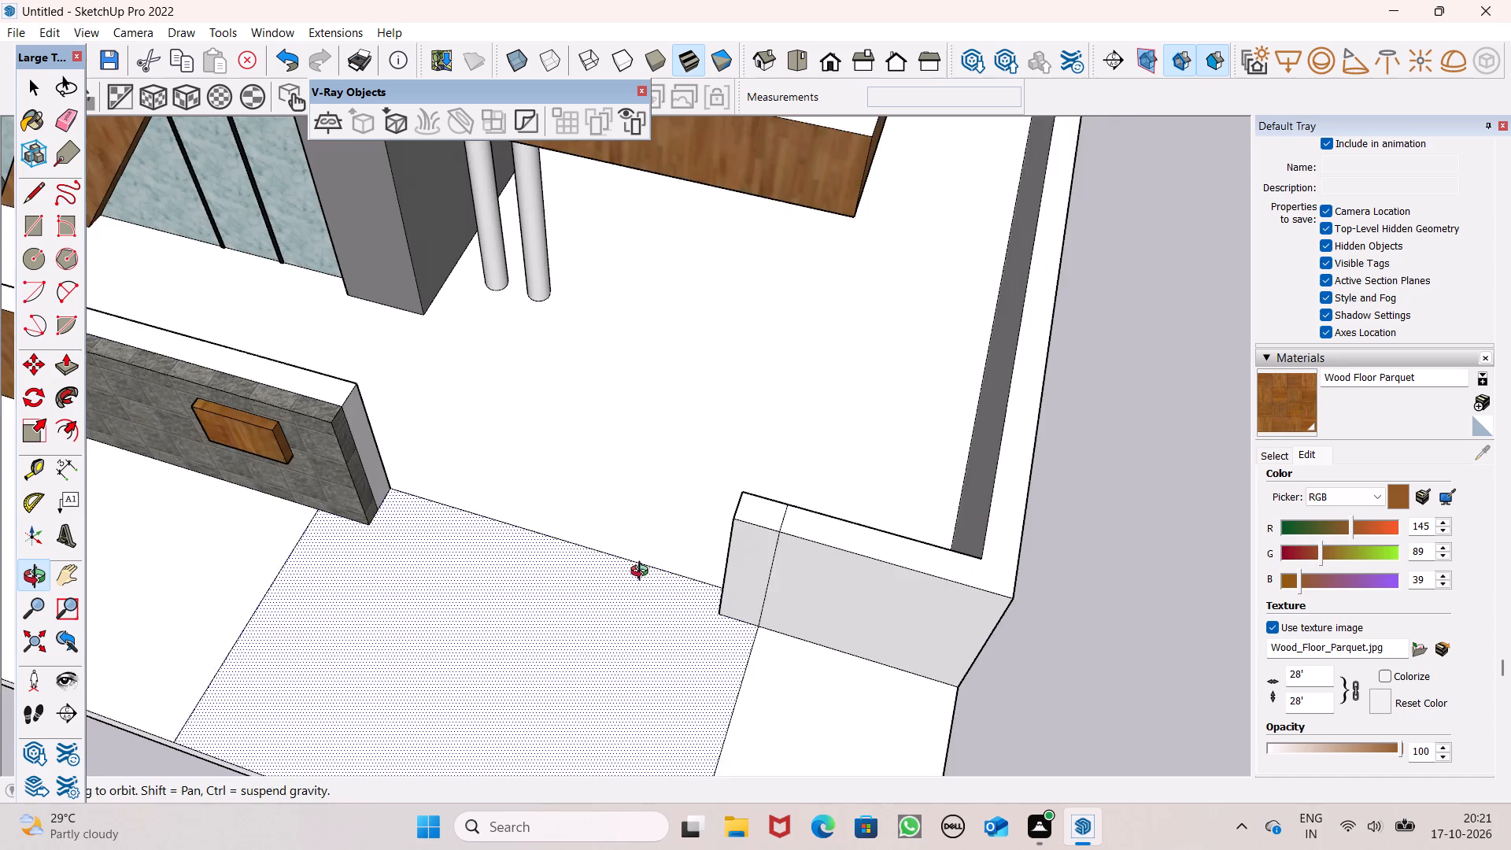
middle_click_drag(643, 573, 652, 566)
middle_click_drag(749, 630, 821, 541)
left_click_drag(813, 405, 812, 401)
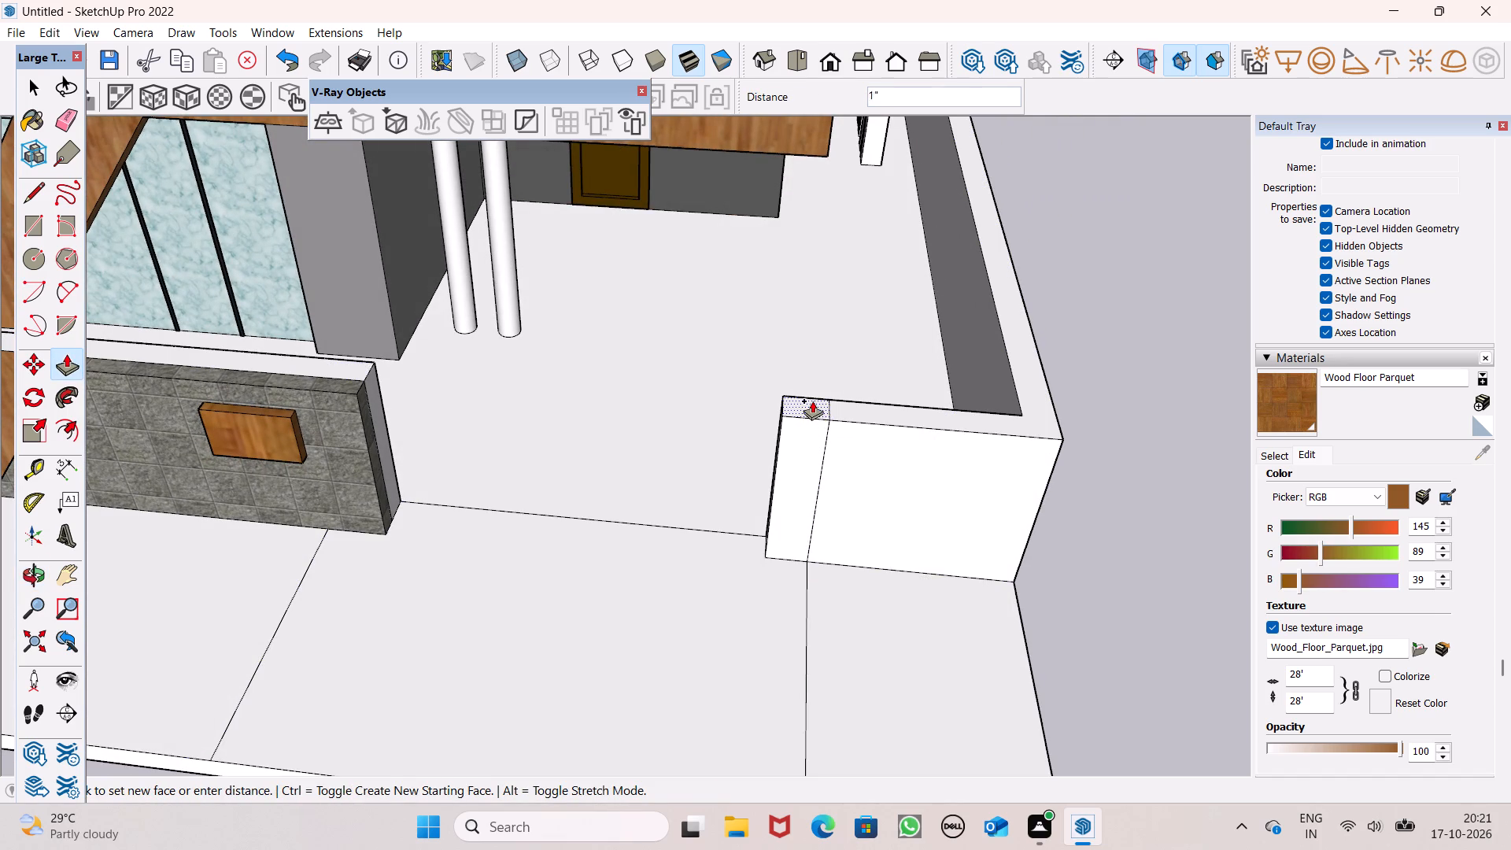
left_click_drag(812, 401, 816, 391)
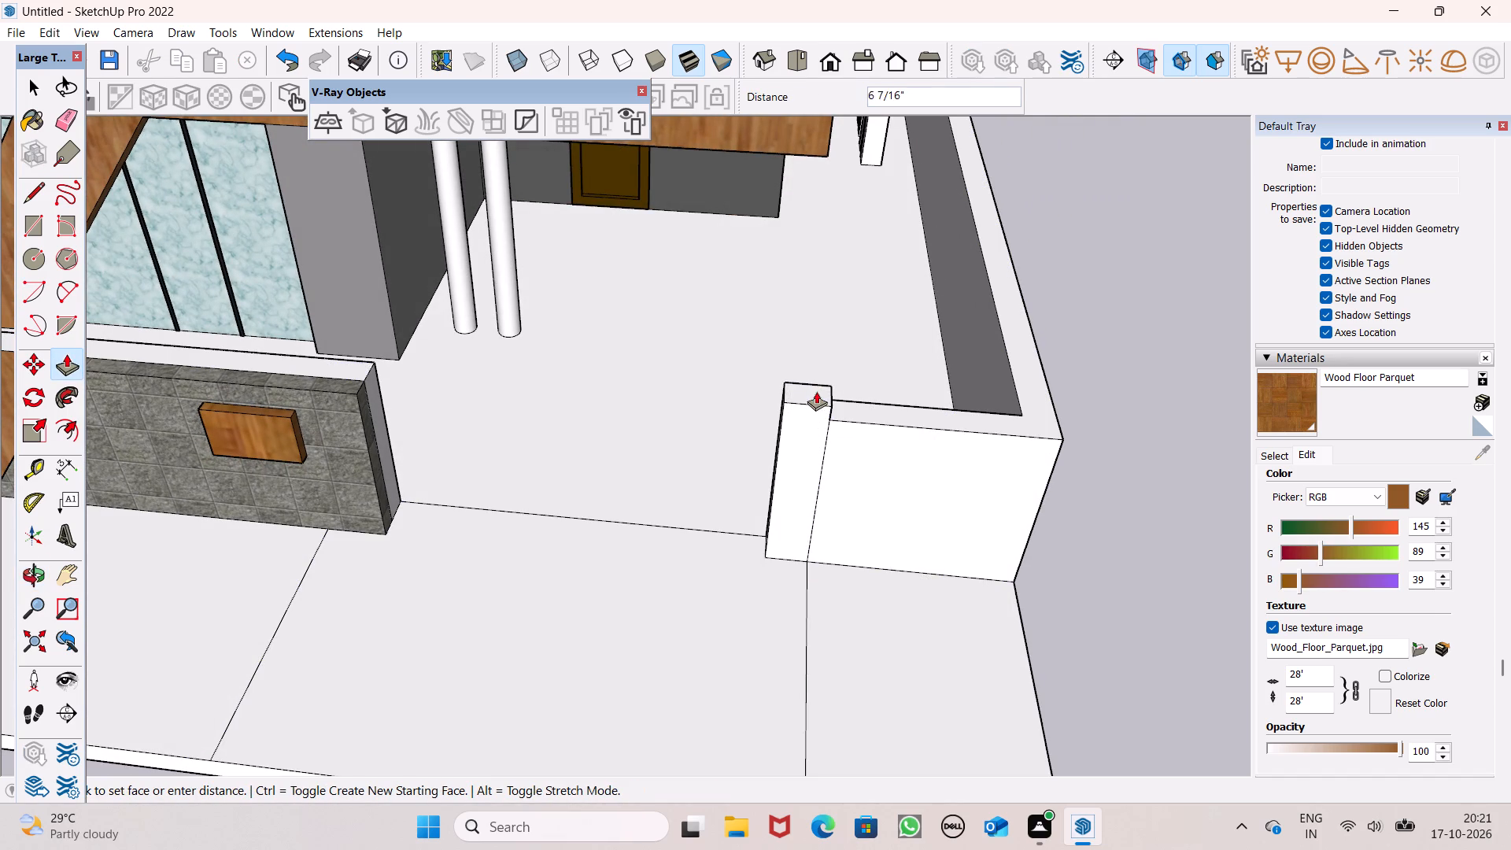
left_click_drag(816, 391, 822, 376)
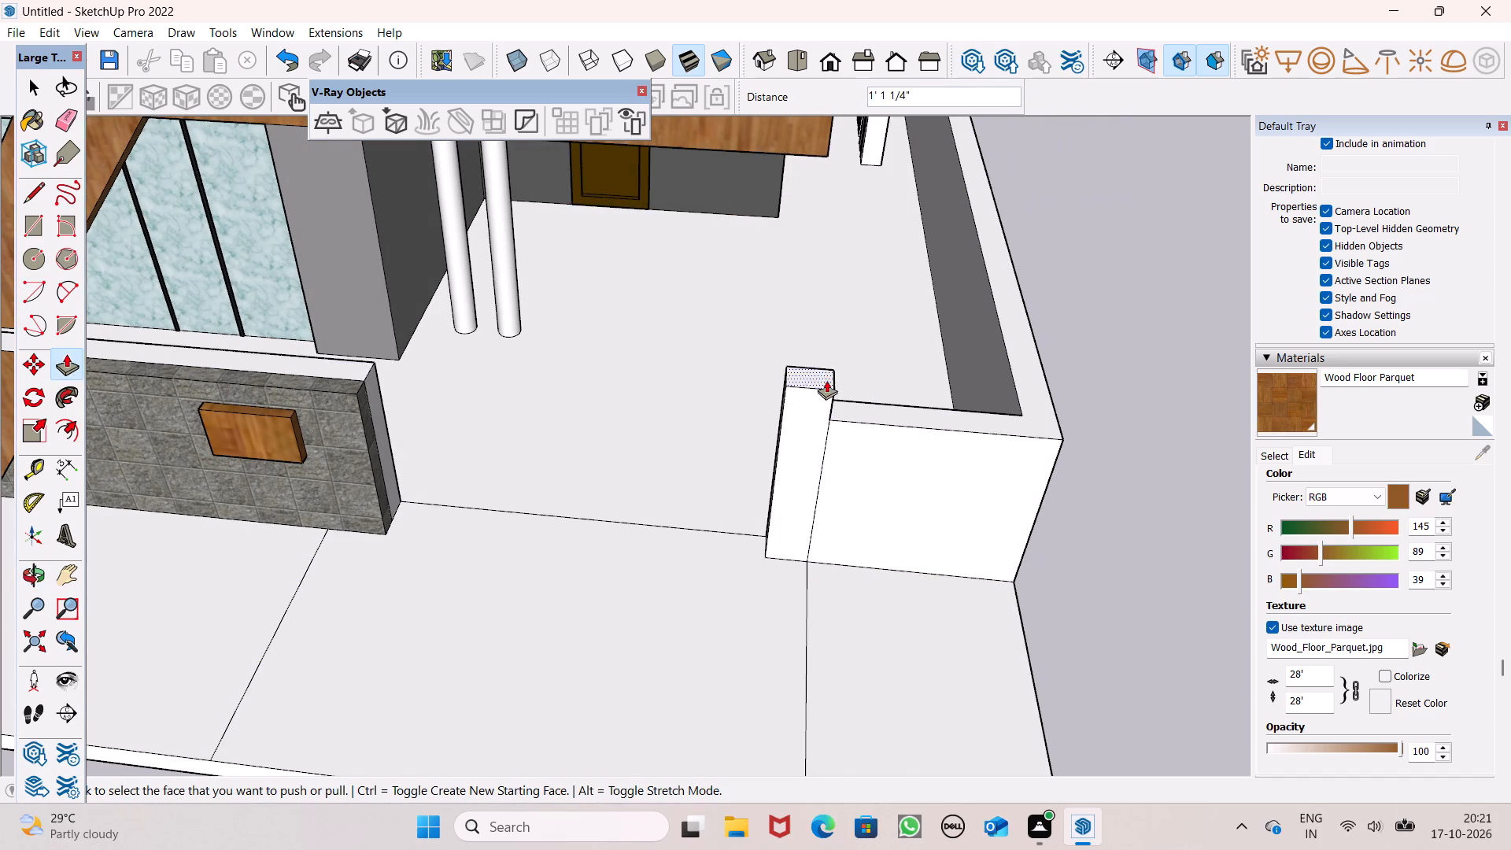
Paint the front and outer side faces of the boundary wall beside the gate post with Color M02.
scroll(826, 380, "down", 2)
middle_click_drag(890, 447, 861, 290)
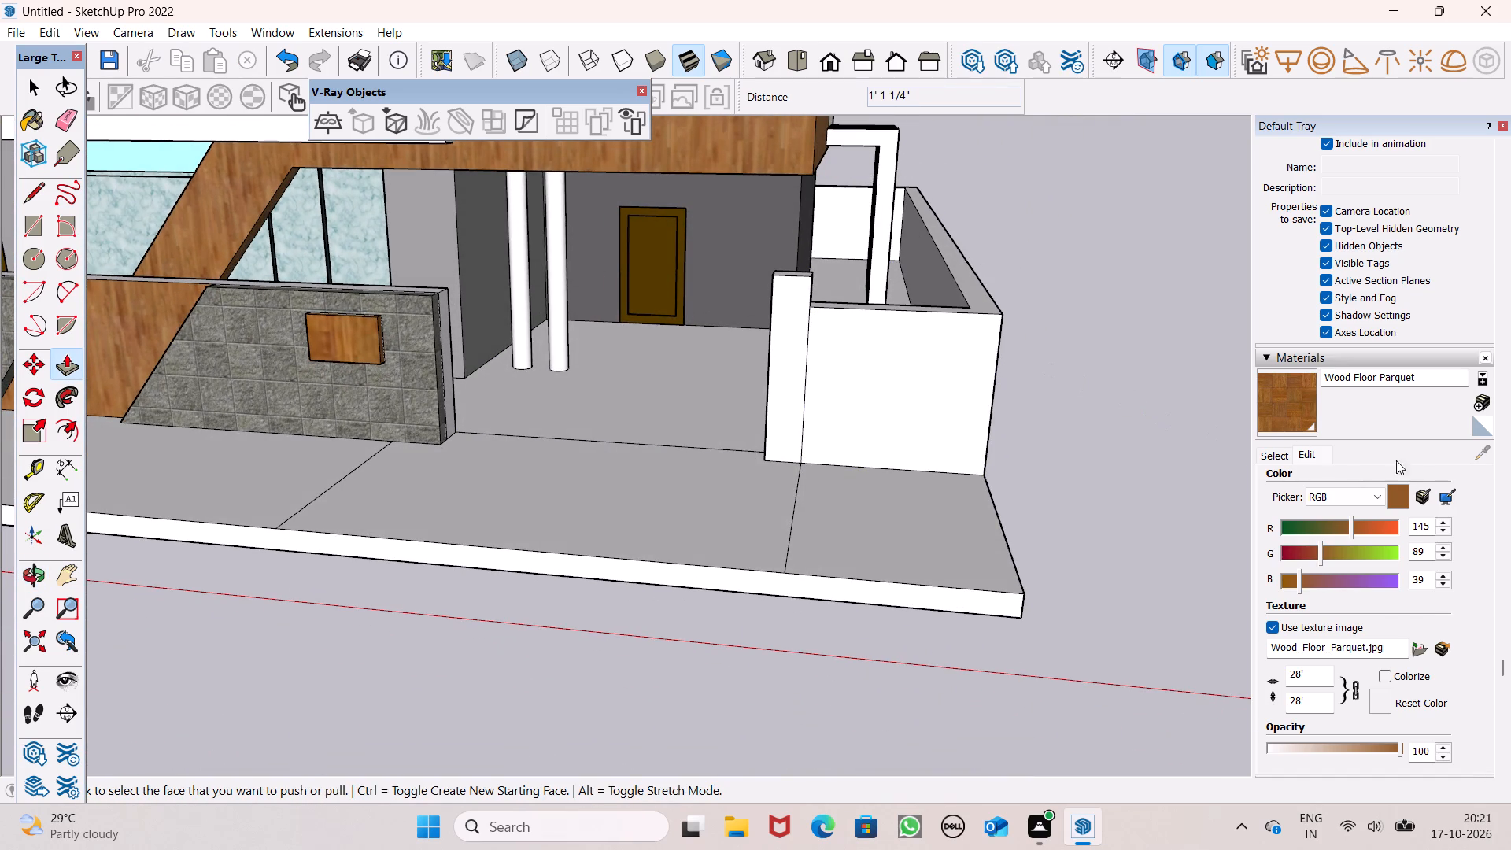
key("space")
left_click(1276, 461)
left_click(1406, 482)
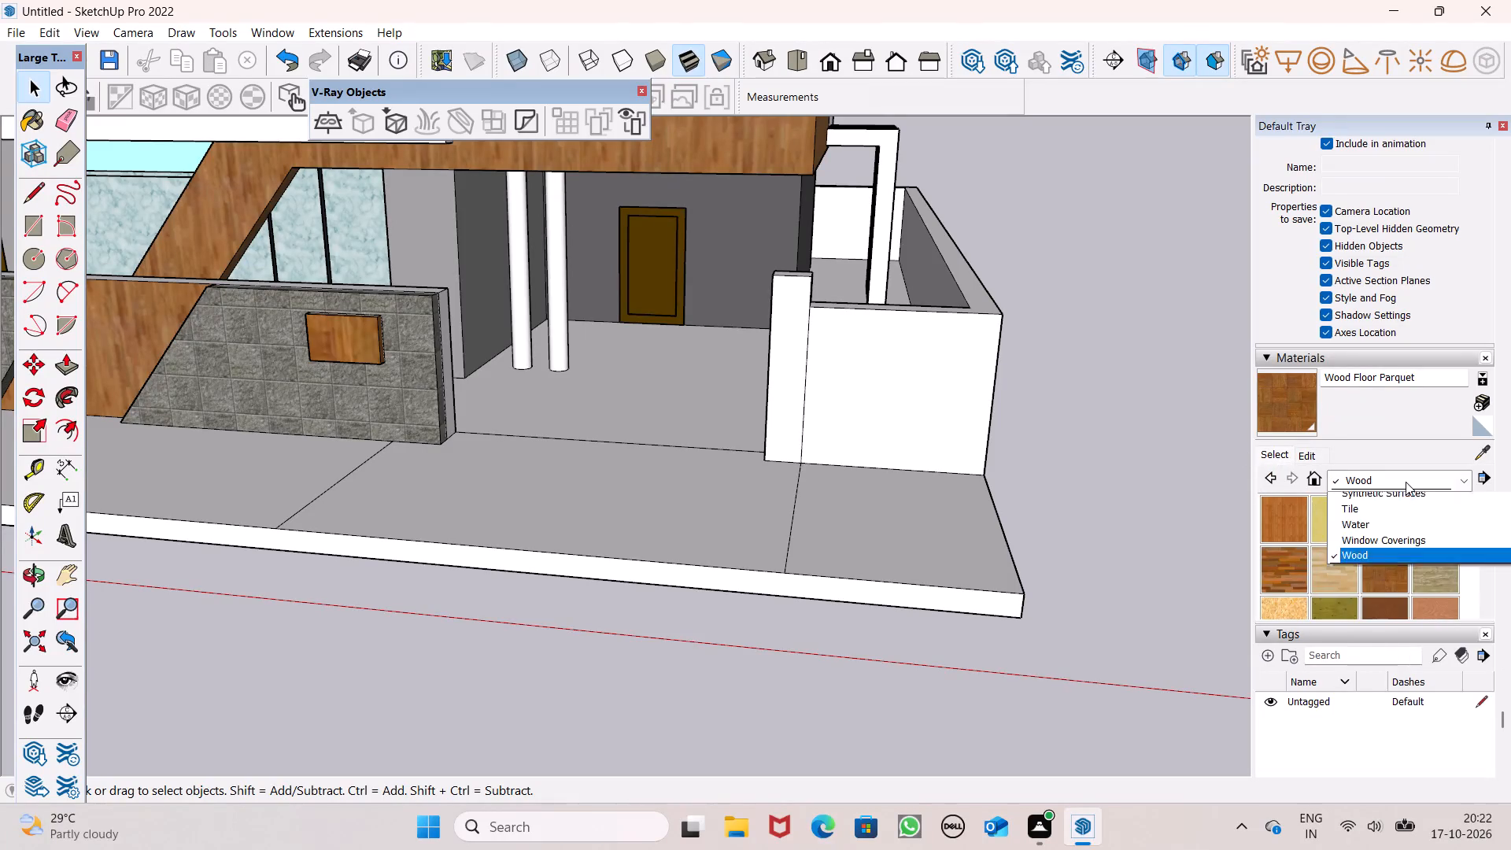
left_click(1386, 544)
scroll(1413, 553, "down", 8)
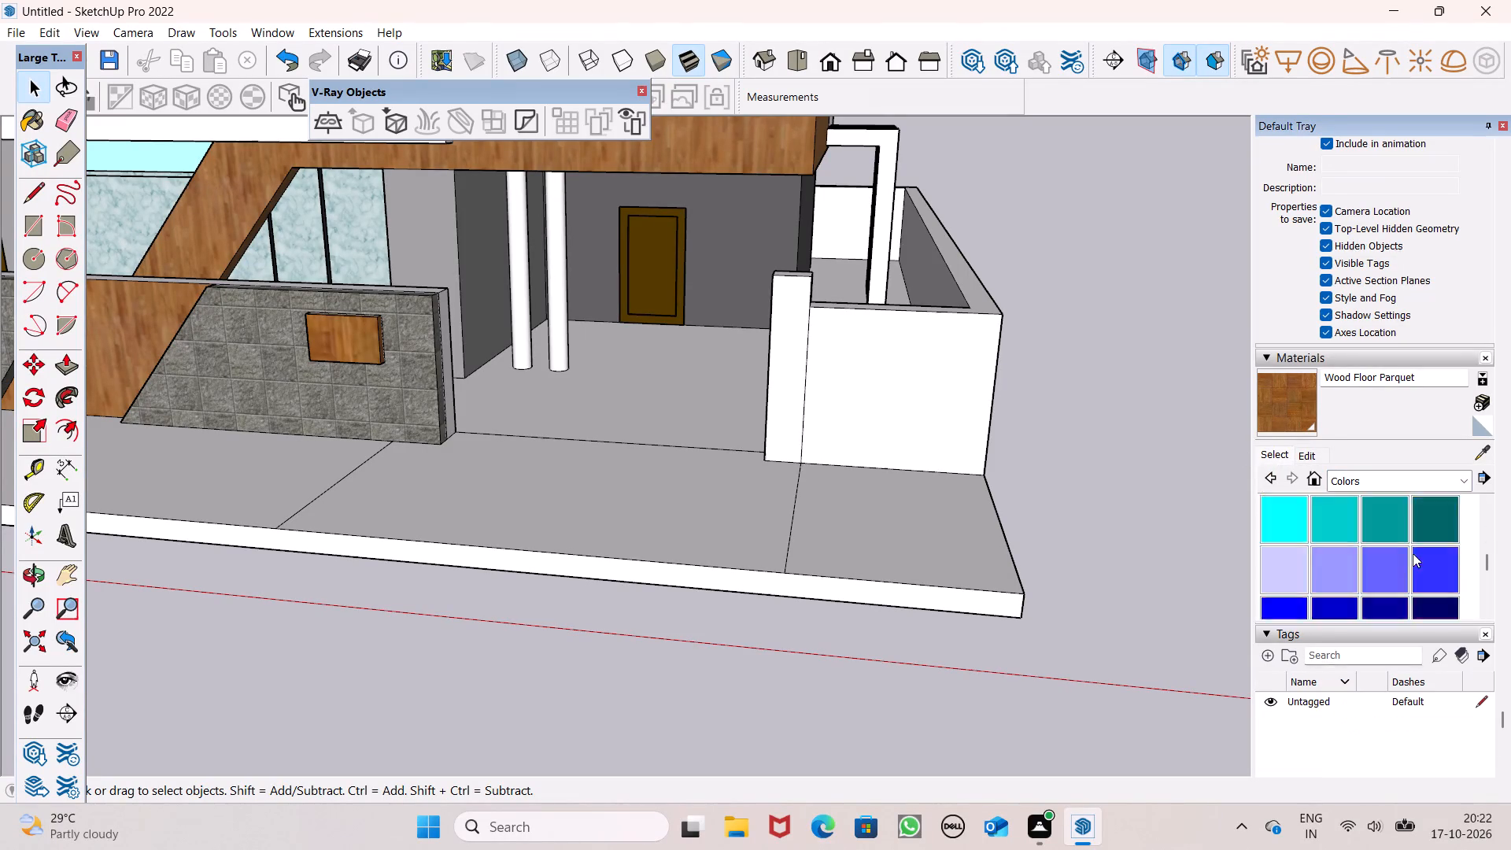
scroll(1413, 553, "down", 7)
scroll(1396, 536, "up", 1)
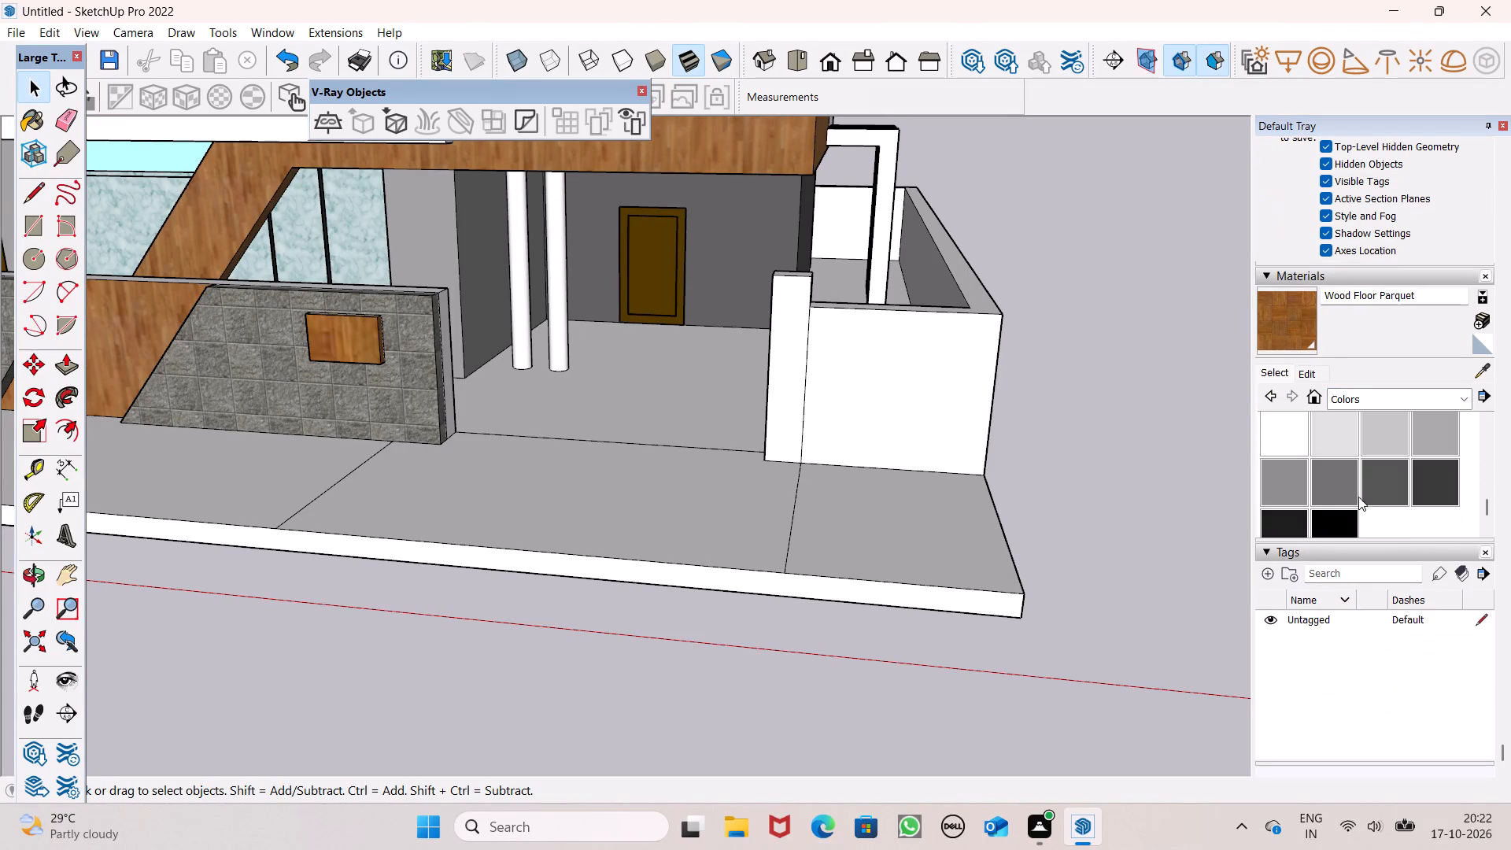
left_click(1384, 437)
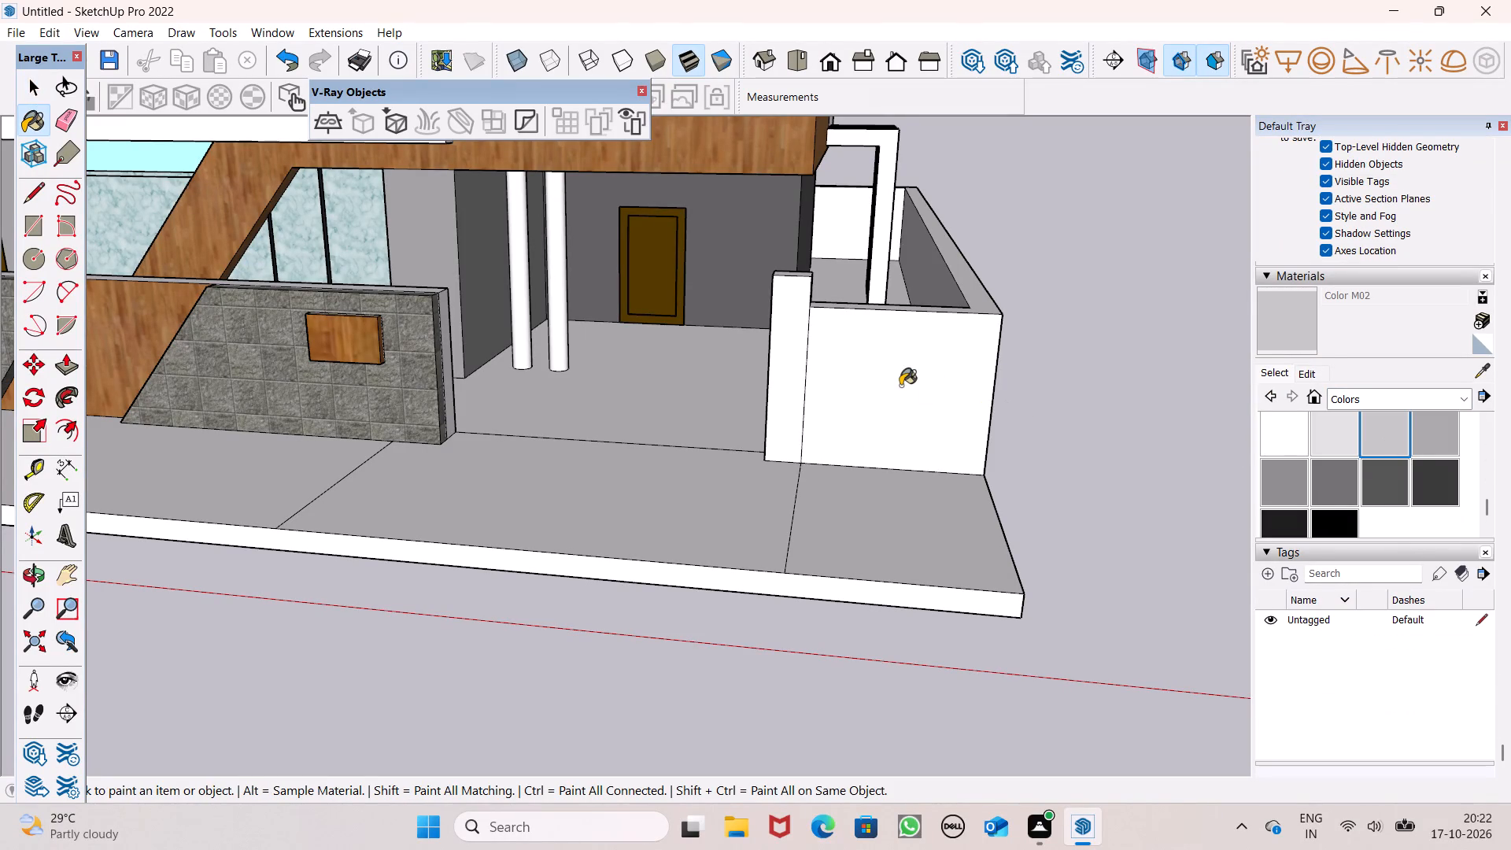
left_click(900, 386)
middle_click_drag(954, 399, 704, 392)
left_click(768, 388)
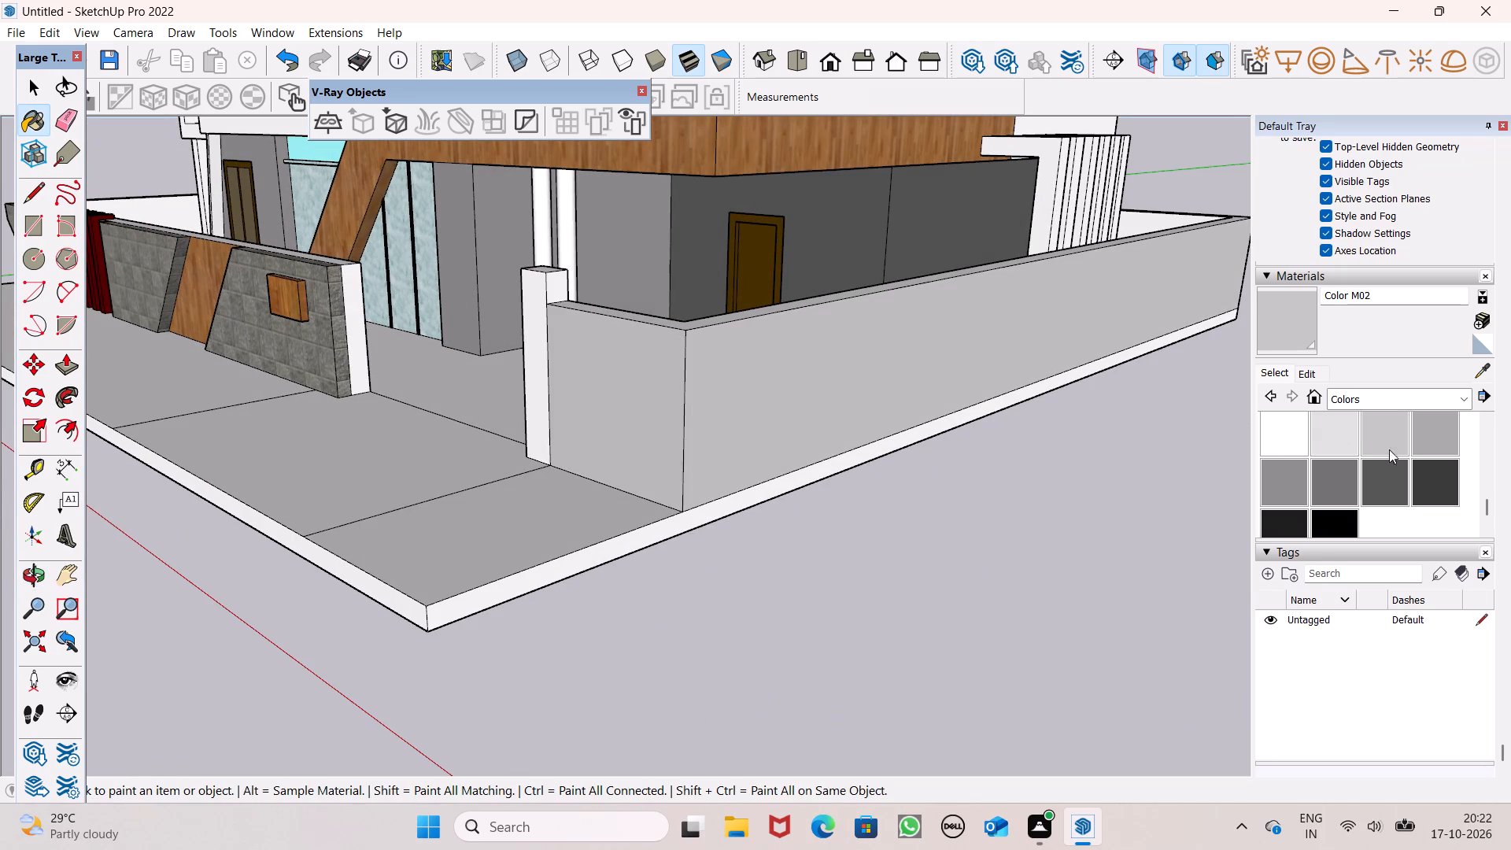
Paint the outer side and front faces of the boundary wall beside the gate post with Color M04.
left_click(1275, 478)
left_click_drag(759, 393, 752, 392)
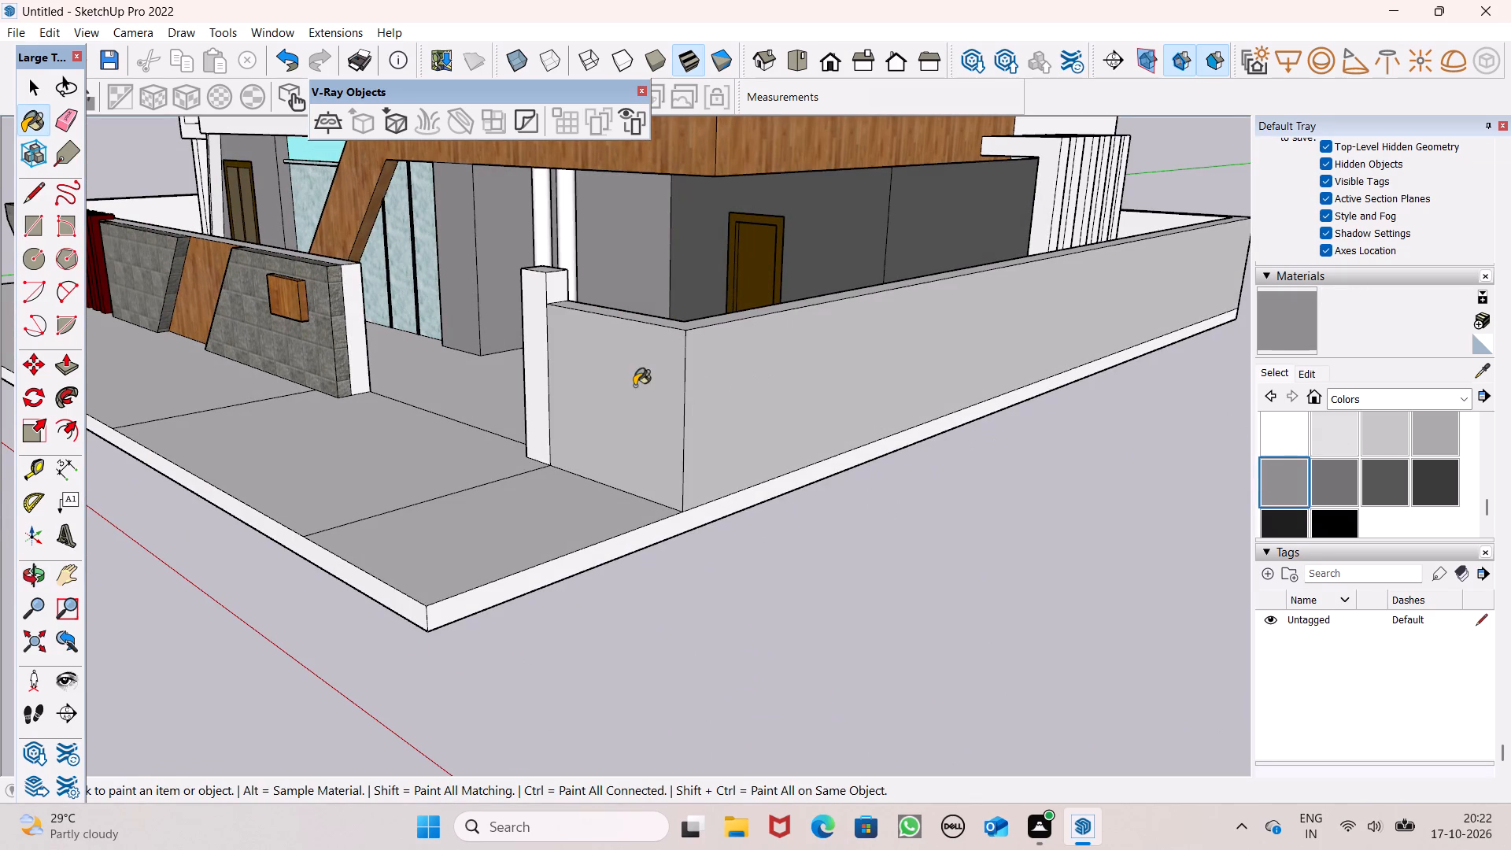
left_click(634, 386)
middle_click_drag(733, 420, 1135, 436)
scroll(1113, 447, "up", 1)
scroll(1081, 410, "down", 3)
middle_click_drag(1062, 460, 967, 432)
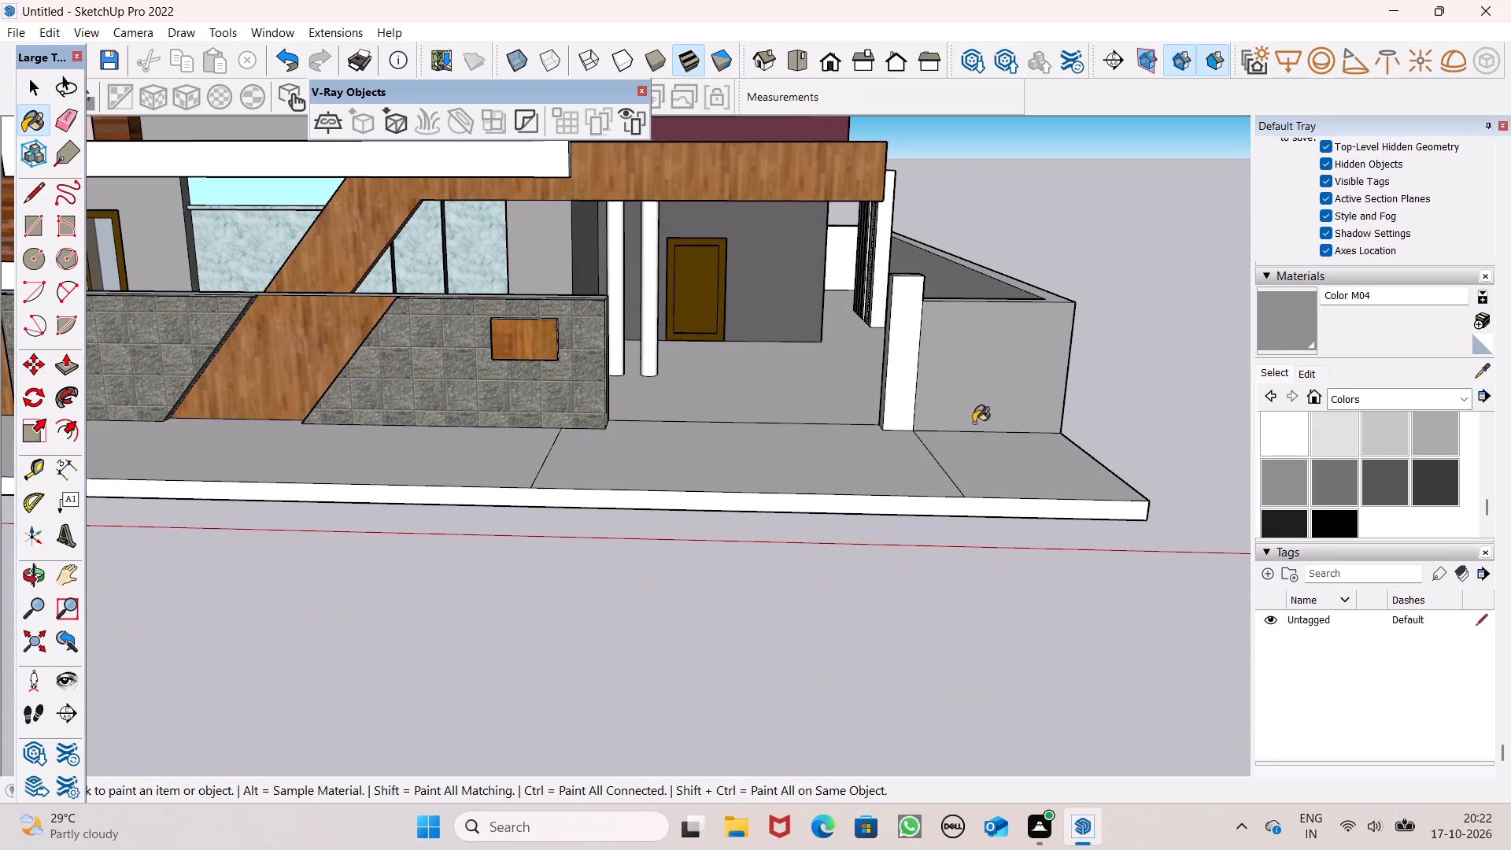
key("space")
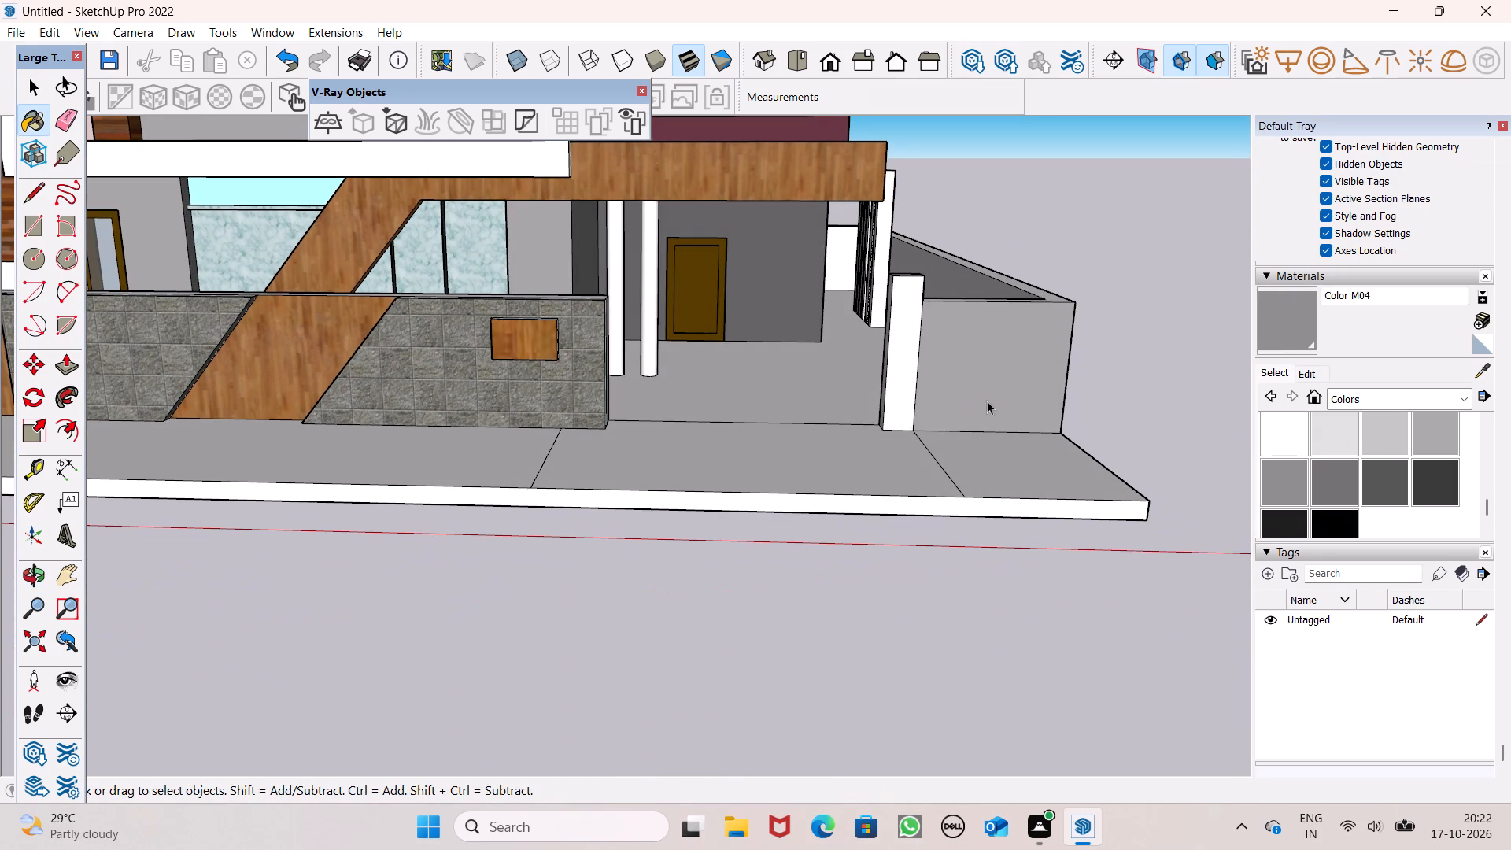
Push/Pull the driveway section of the front paving down about 4 1/2" between the boundary wall and gate post.
scroll(987, 401, "down", 1)
scroll(990, 416, "up", 1)
middle_click_drag(990, 420, 1001, 478)
scroll(996, 412, "down", 2)
middle_click_drag(994, 443, 996, 477)
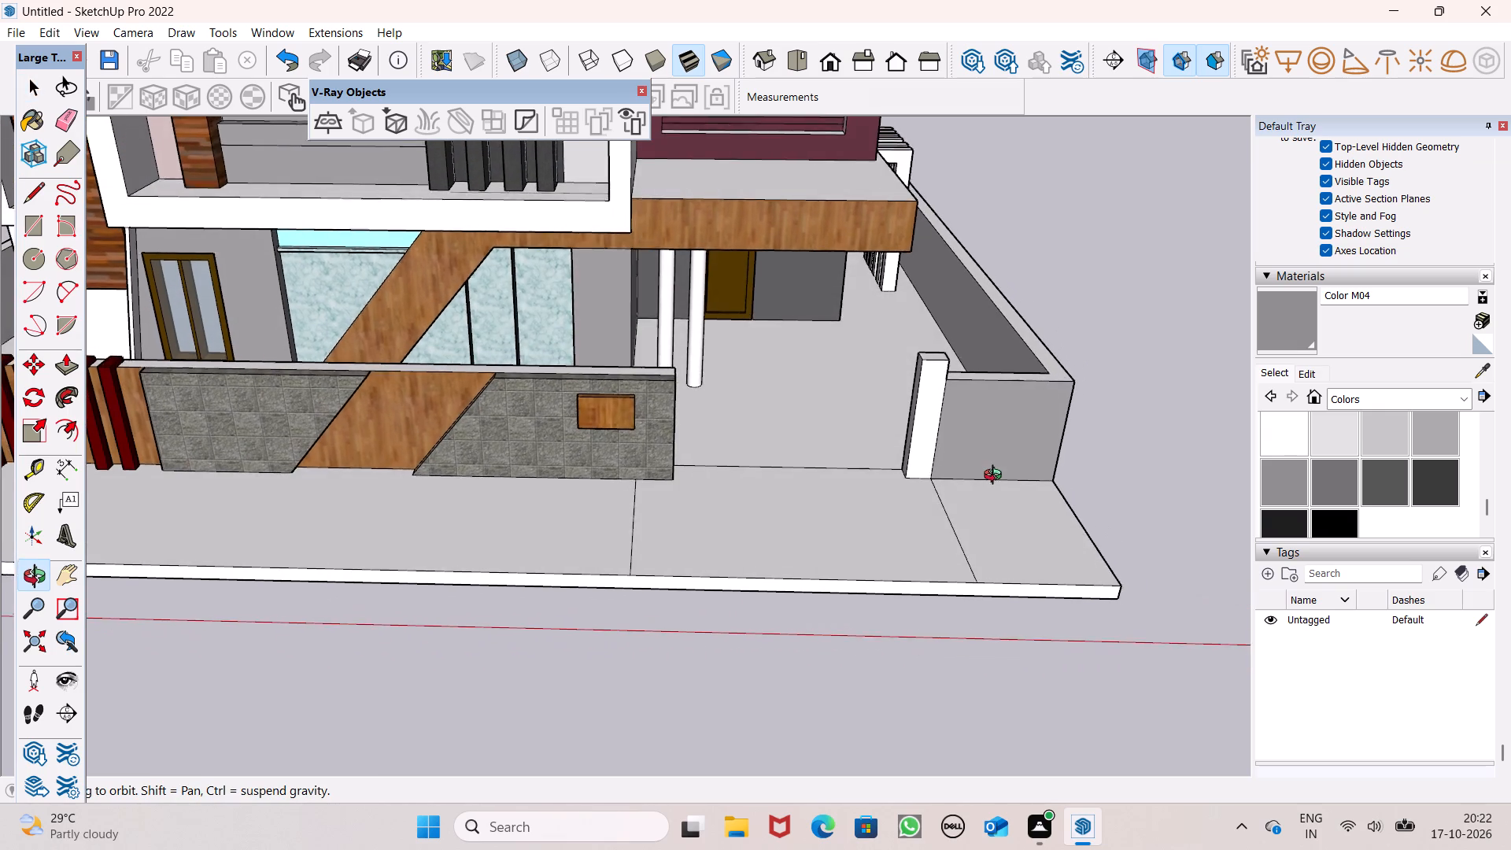
middle_click_drag(996, 477, 1017, 479)
scroll(1031, 444, "down", 6)
middle_click_drag(1016, 473, 1014, 483)
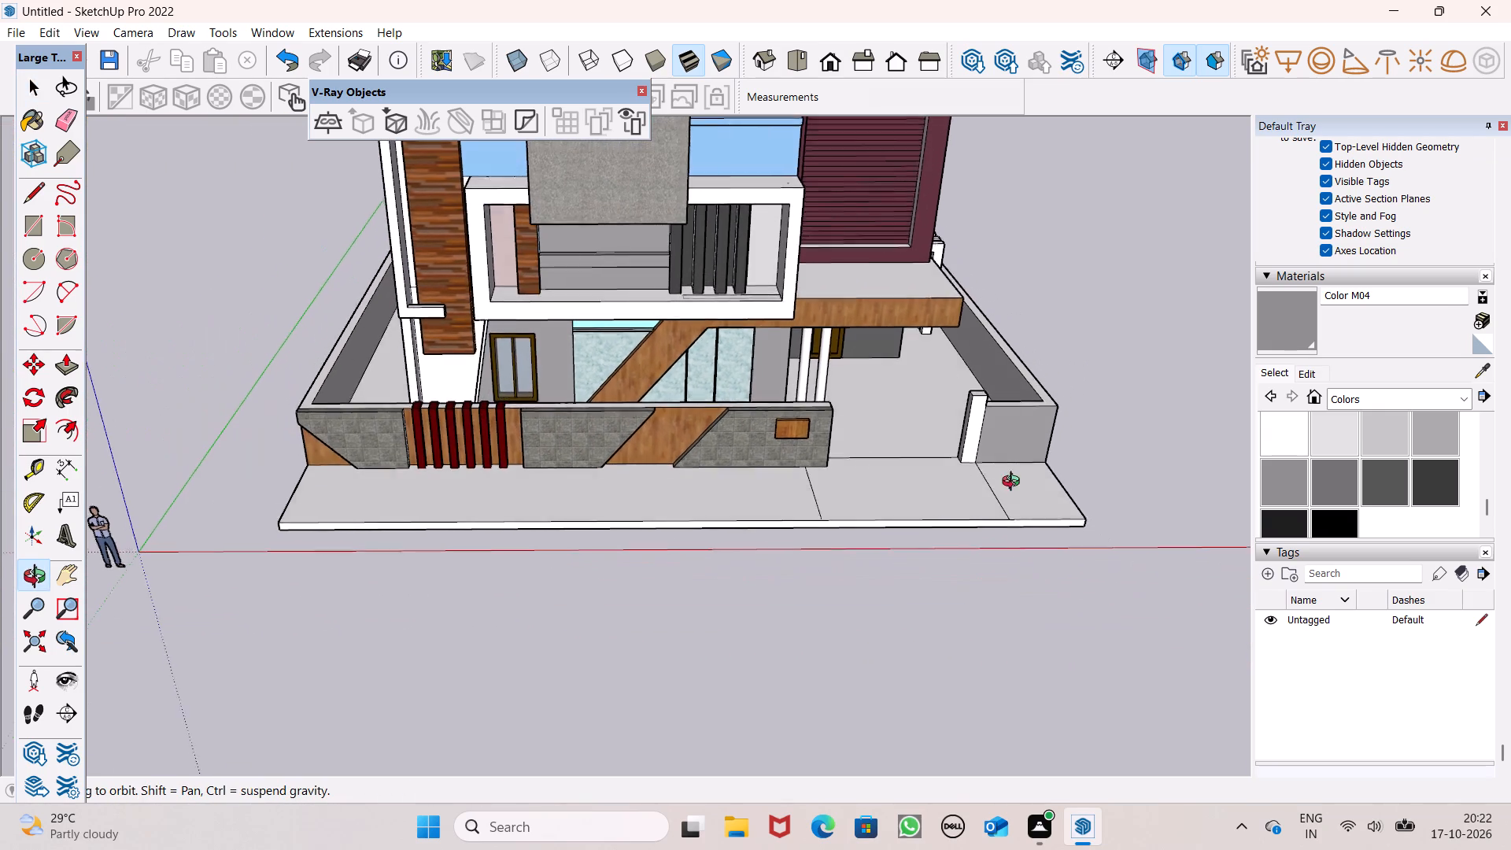
middle_click_drag(1014, 483, 996, 489)
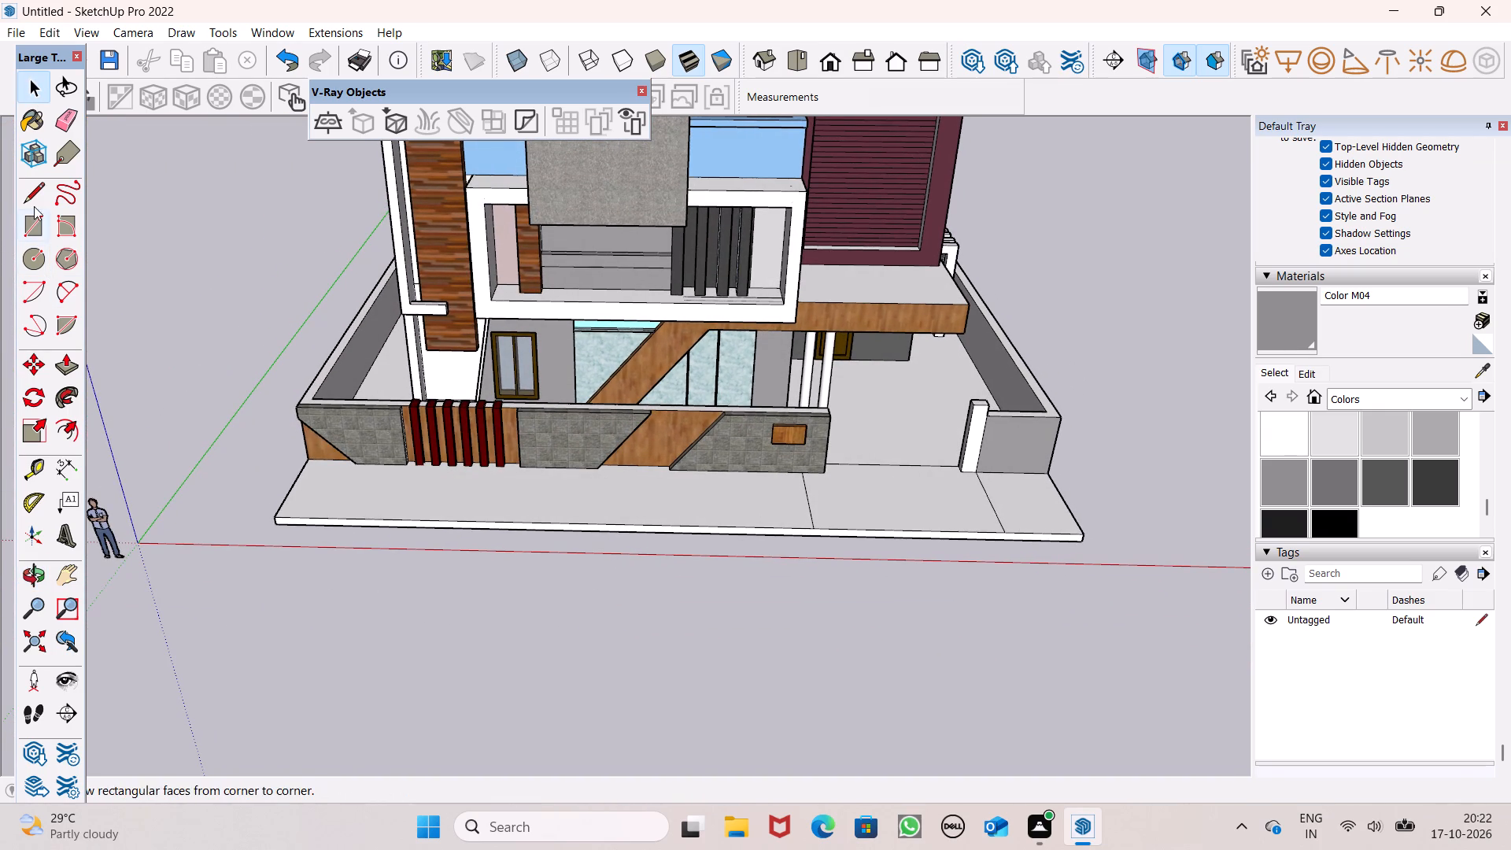
left_click(63, 360)
scroll(883, 523, "up", 2)
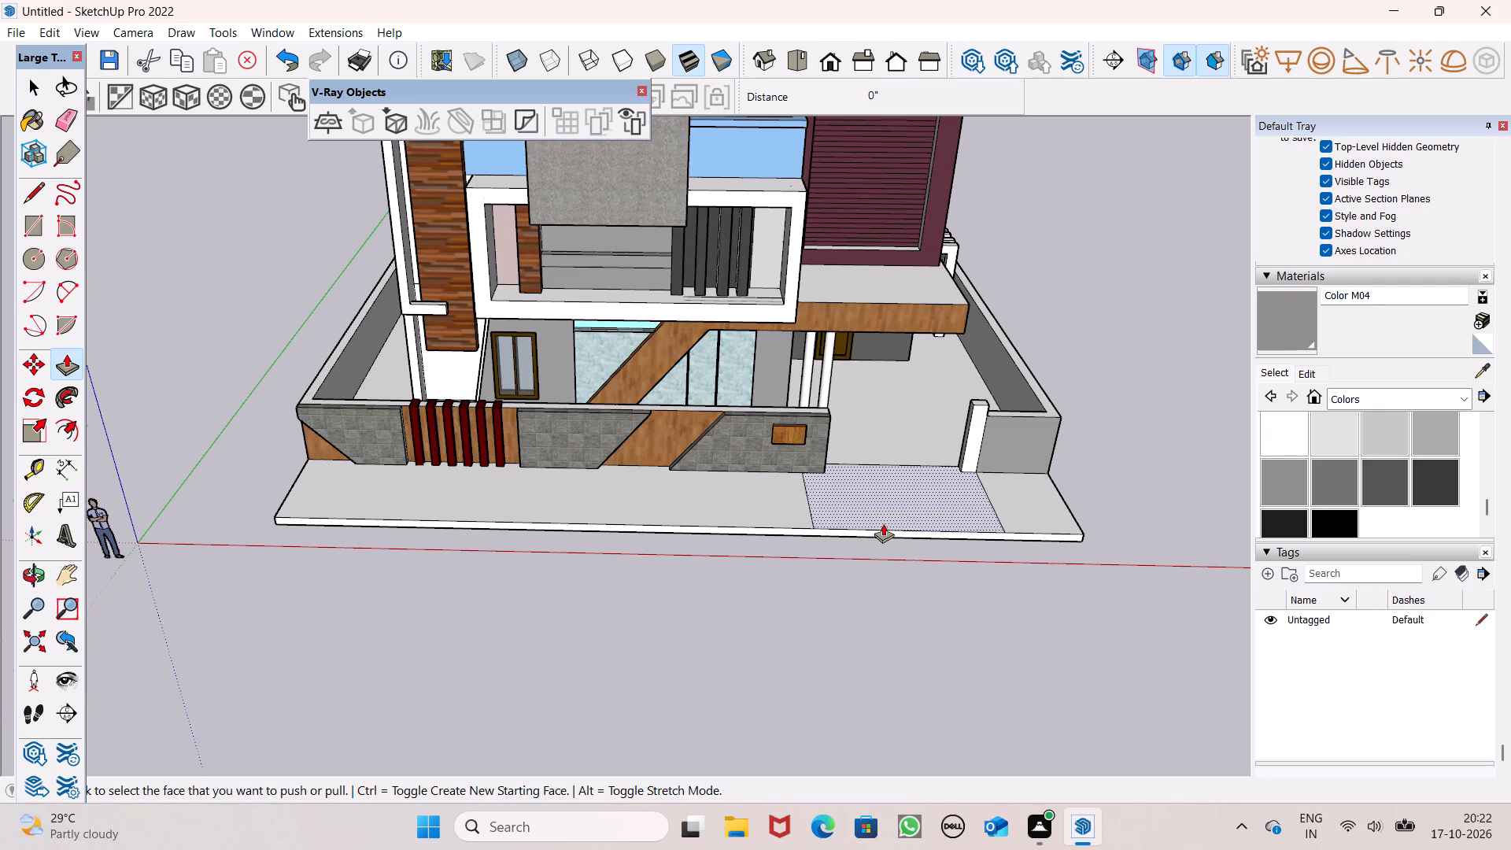
scroll(883, 523, "up", 3)
left_click(883, 510)
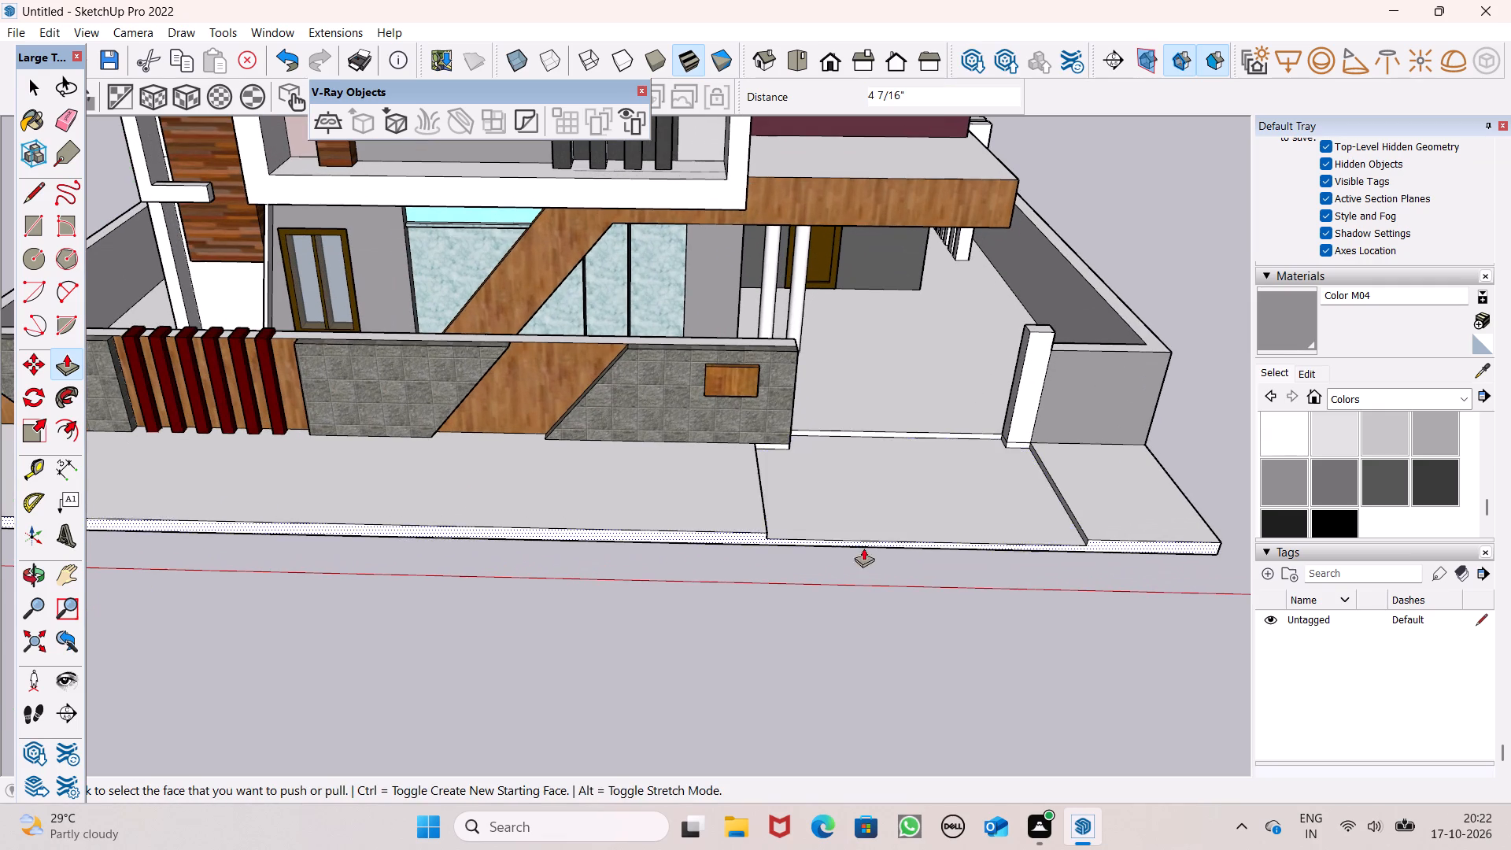
middle_click_drag(911, 528, 838, 431)
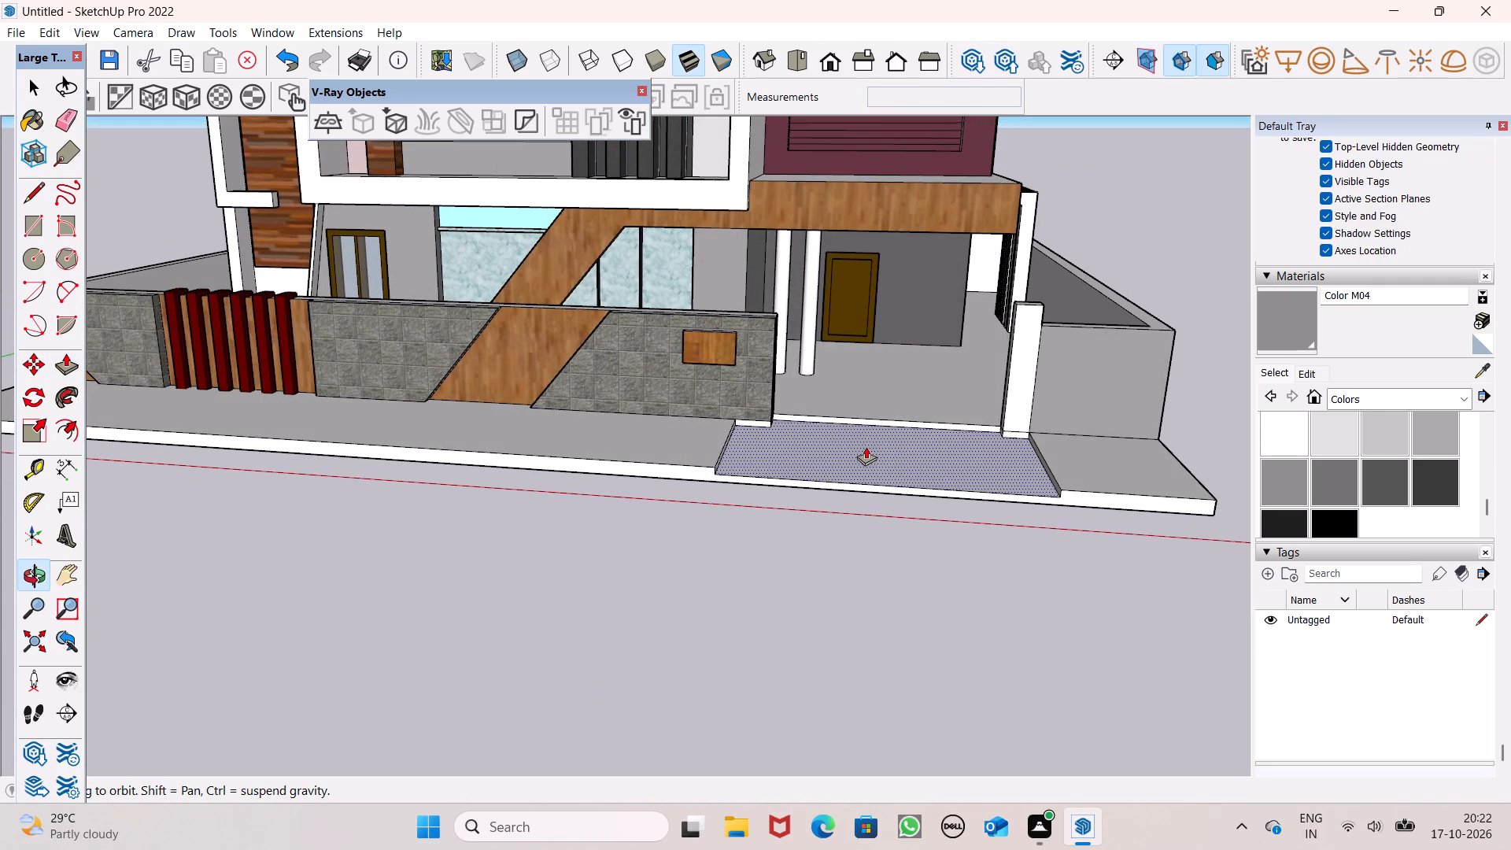
scroll(881, 440, "up", 3)
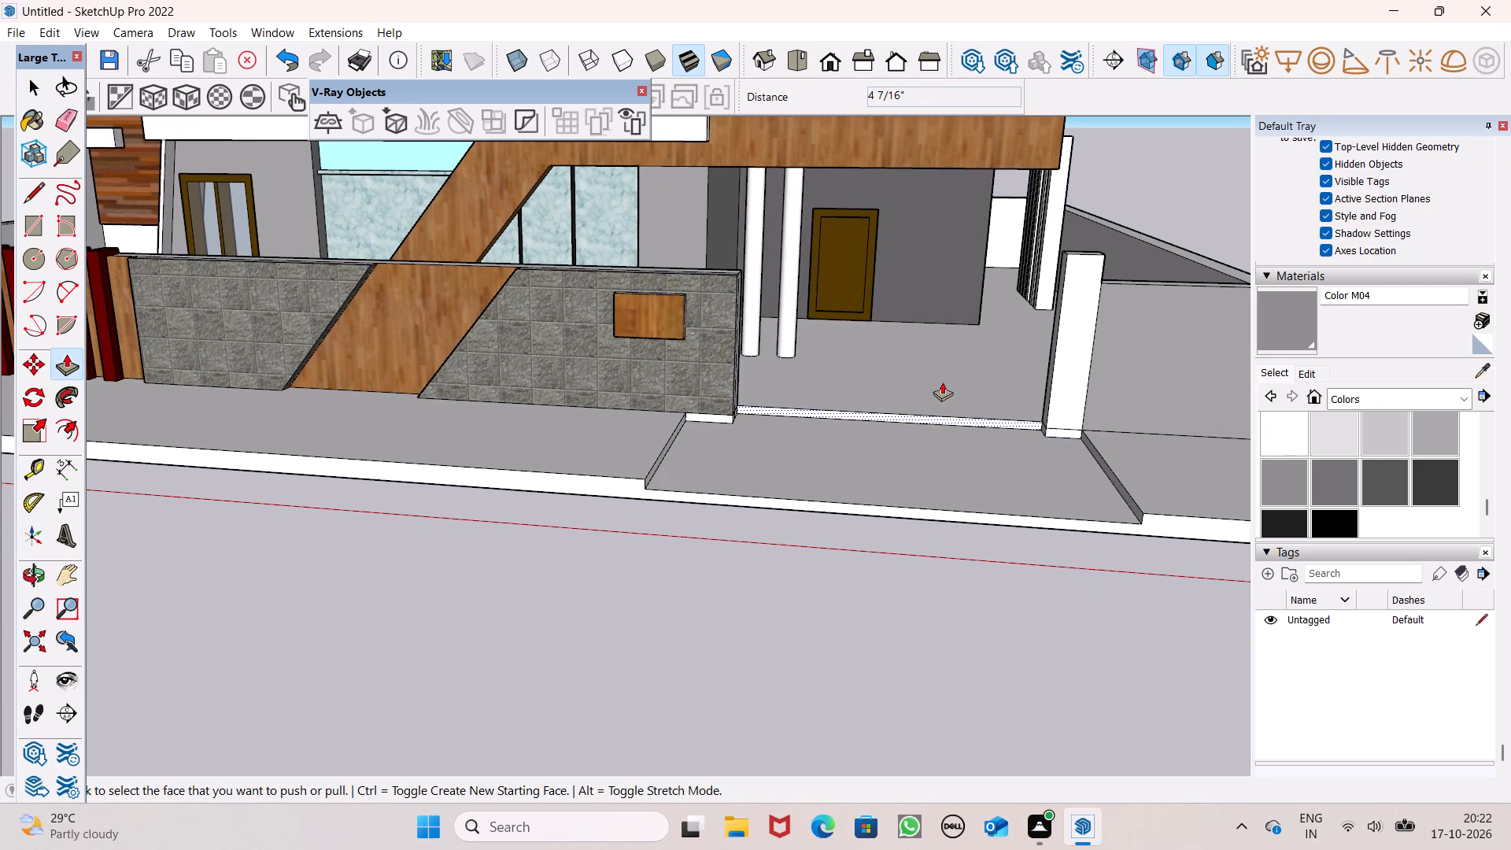
key("space")
Draw an upright rectangle about 7' 11" by 5' 4" in the open space beside the house plot.
scroll(942, 384, "down", 3)
scroll(858, 379, "down", 4)
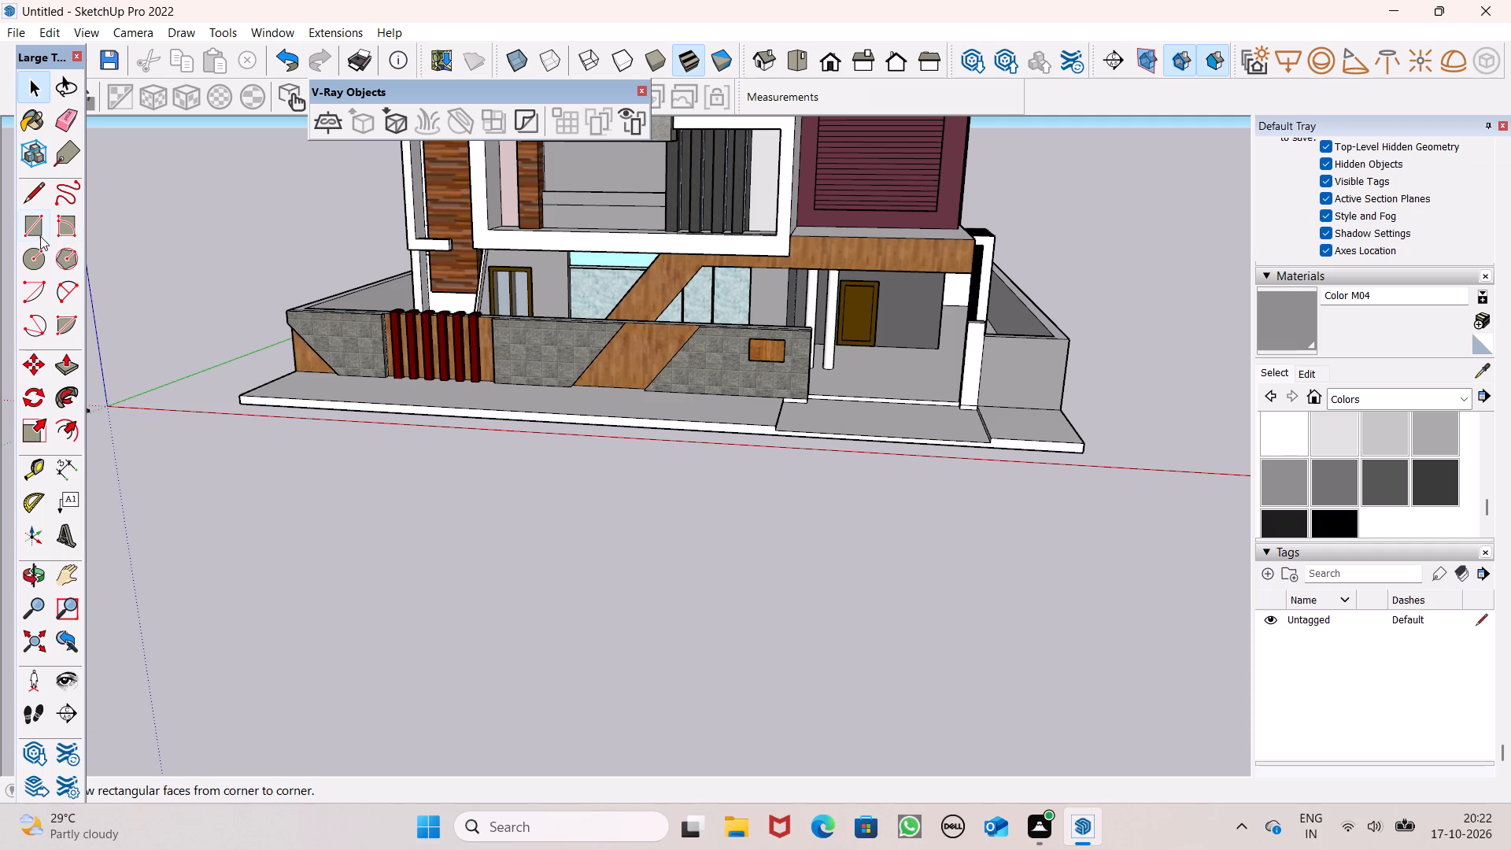
left_click(40, 236)
scroll(88, 250, "down", 5)
middle_click_drag(868, 475, 890, 417)
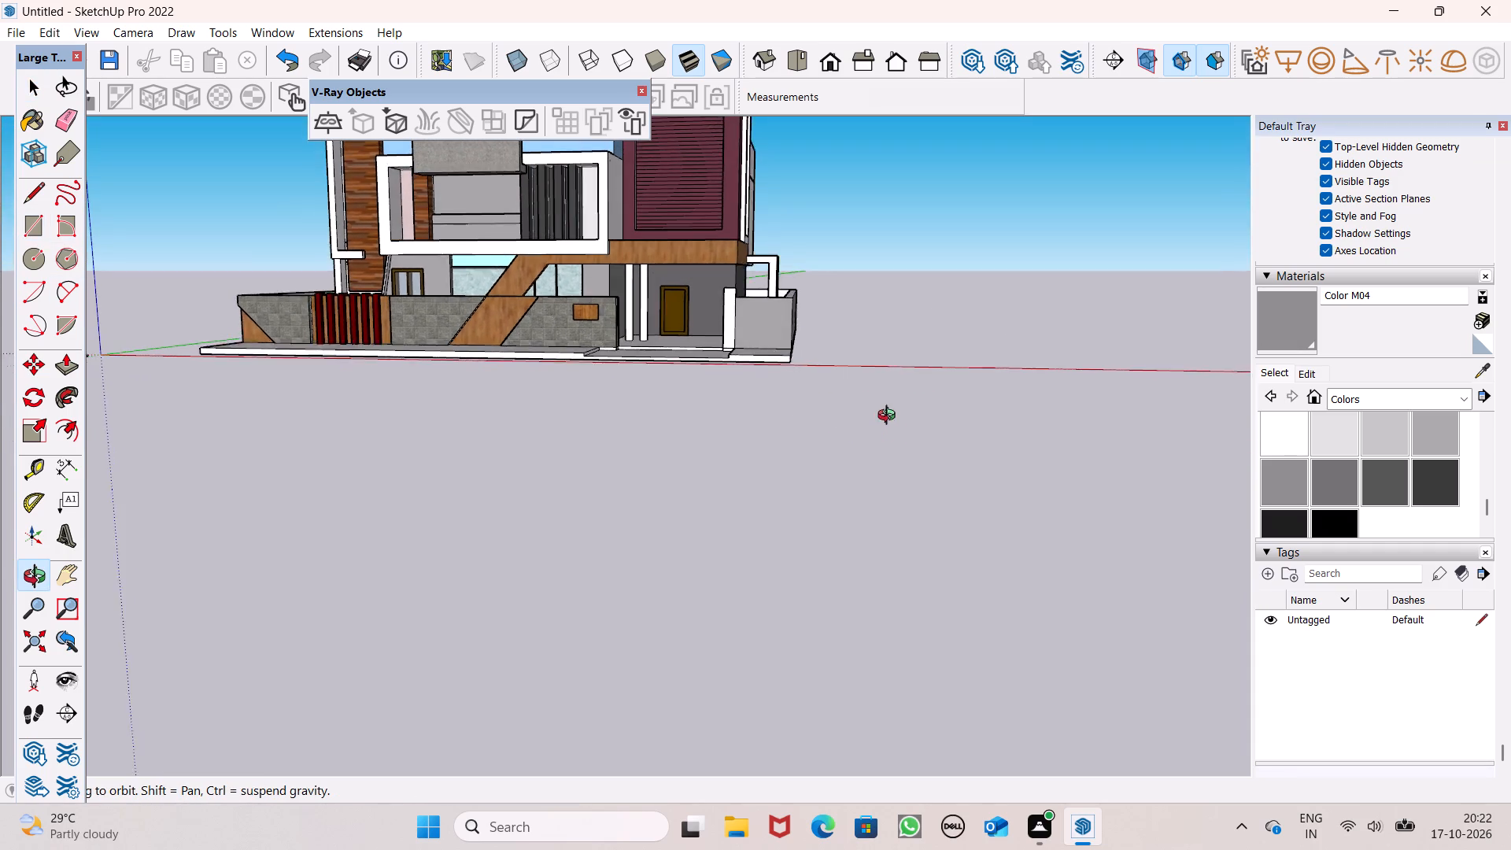
middle_click_drag(890, 417, 908, 403)
scroll(925, 350, "up", 5)
middle_click_drag(935, 365, 935, 338)
scroll(935, 338, "up", 1)
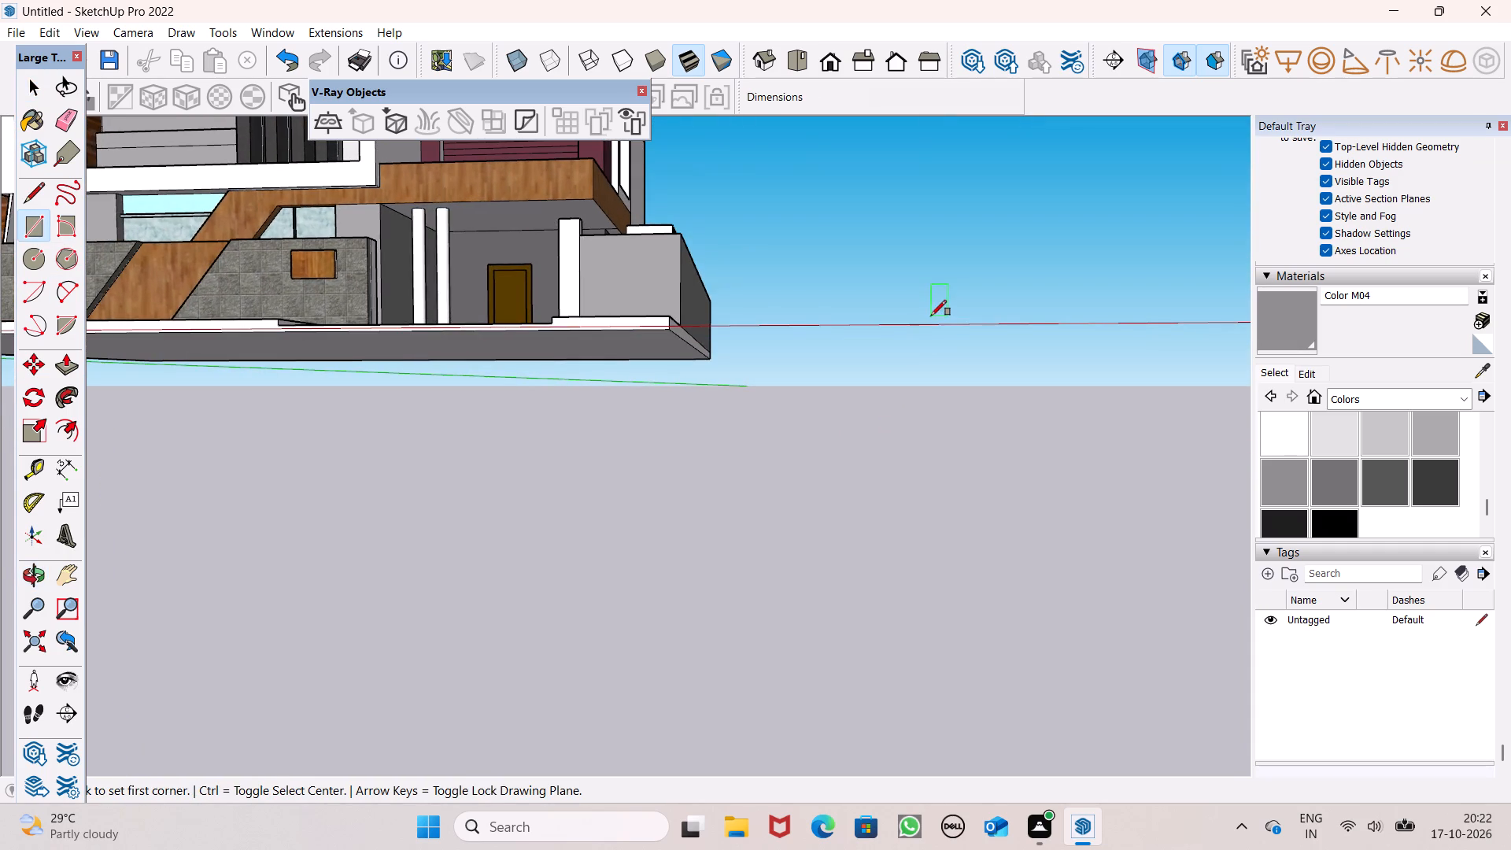
scroll(931, 323, "down", 2)
middle_click_drag(935, 368, 950, 403)
left_click(860, 258)
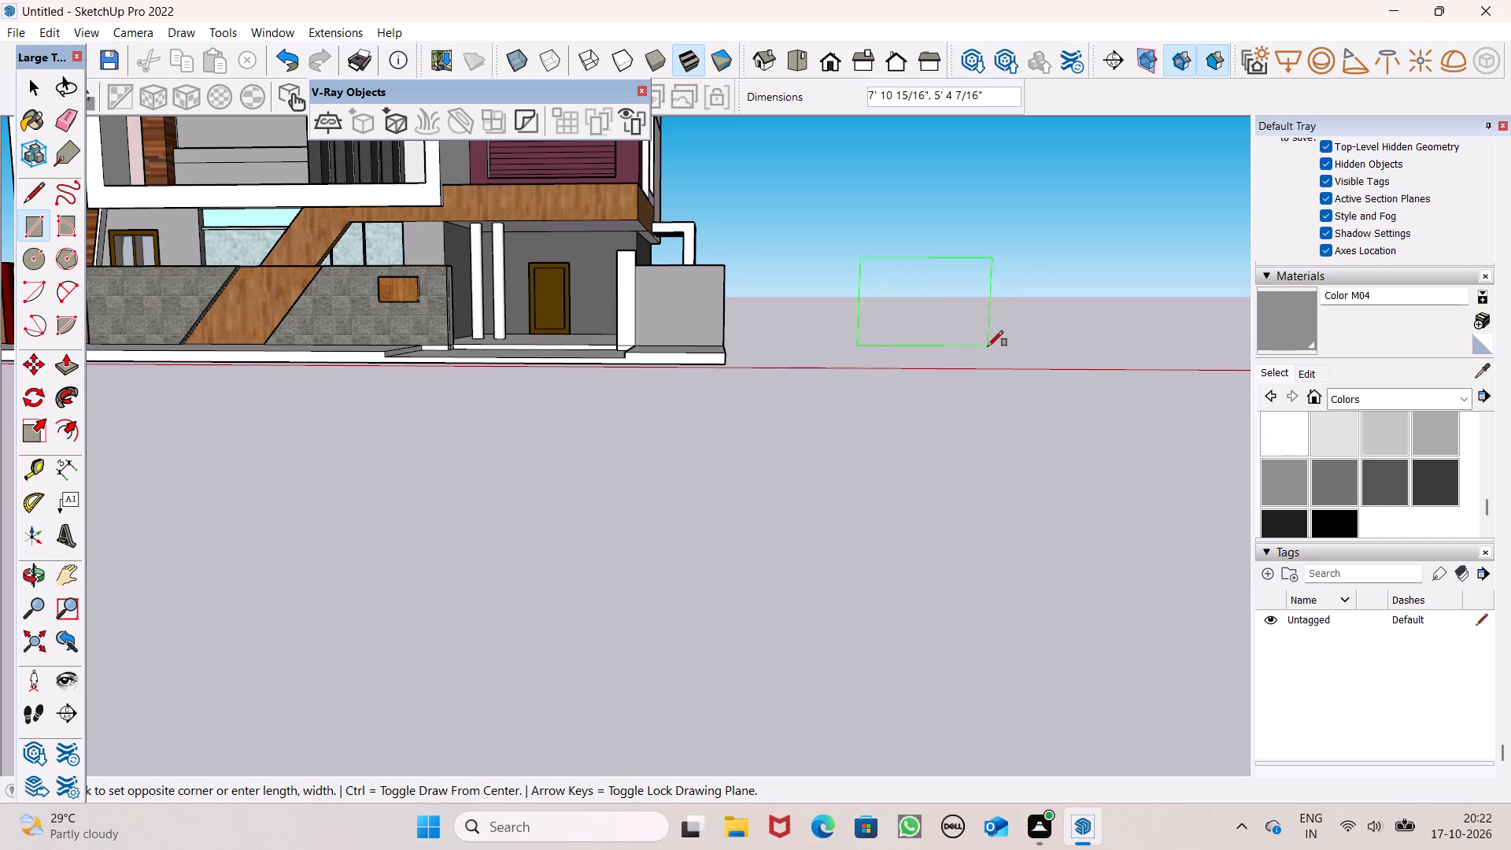
left_click(987, 346)
scroll(950, 293, "down", 2)
key("space")
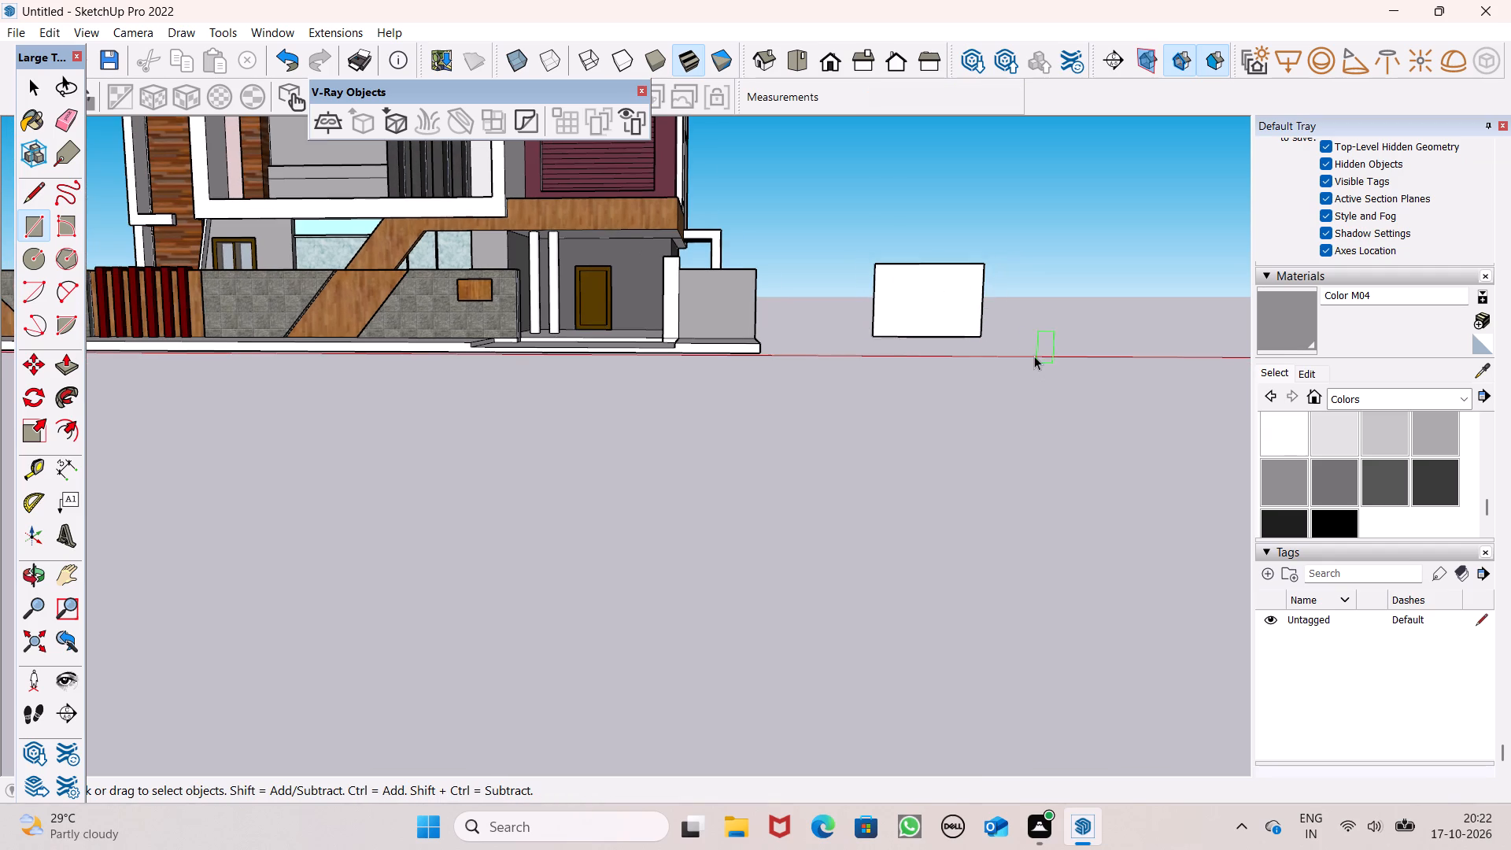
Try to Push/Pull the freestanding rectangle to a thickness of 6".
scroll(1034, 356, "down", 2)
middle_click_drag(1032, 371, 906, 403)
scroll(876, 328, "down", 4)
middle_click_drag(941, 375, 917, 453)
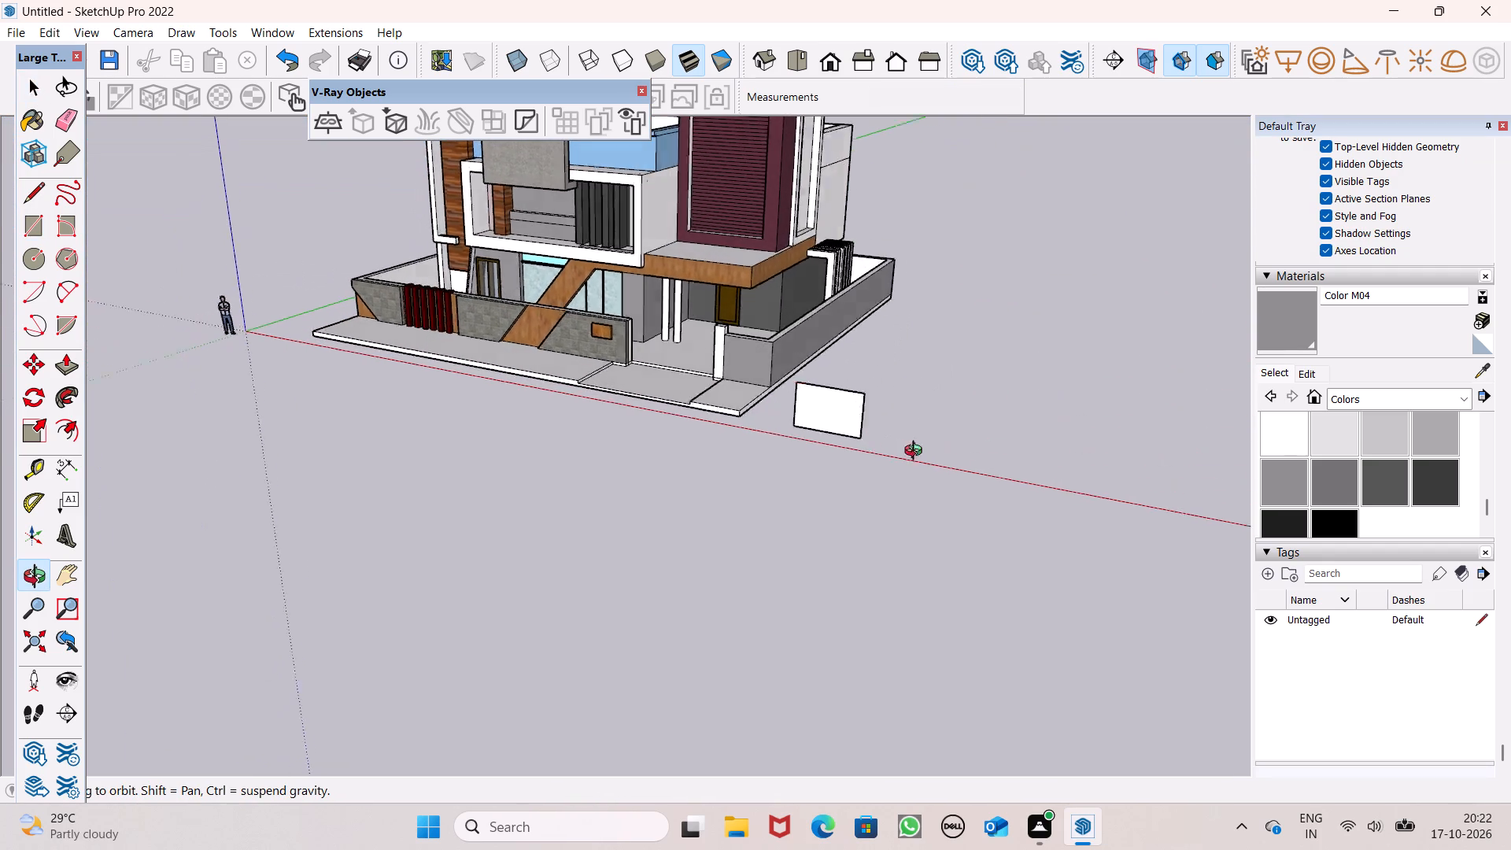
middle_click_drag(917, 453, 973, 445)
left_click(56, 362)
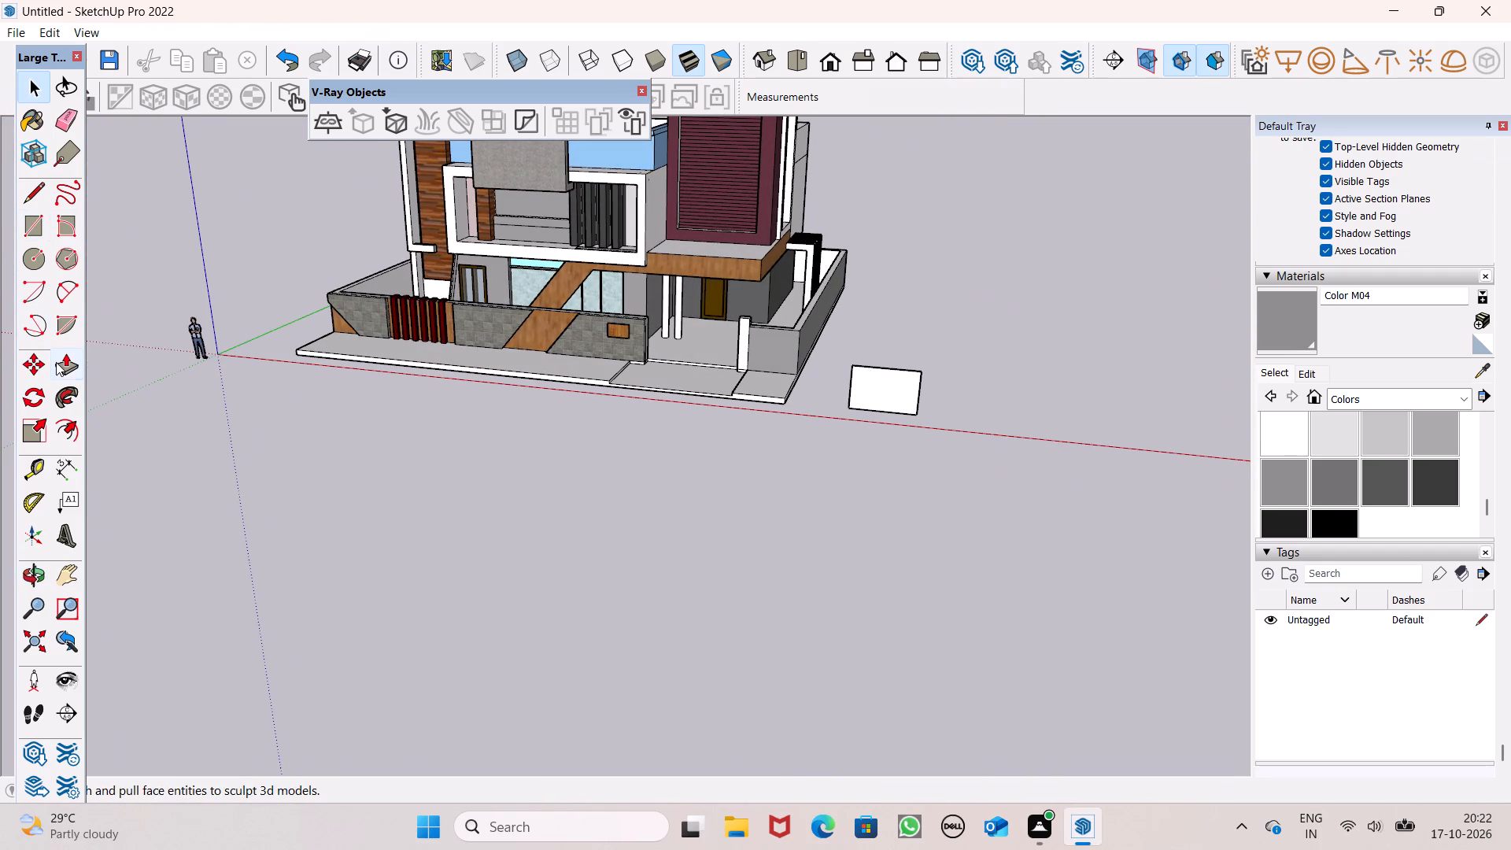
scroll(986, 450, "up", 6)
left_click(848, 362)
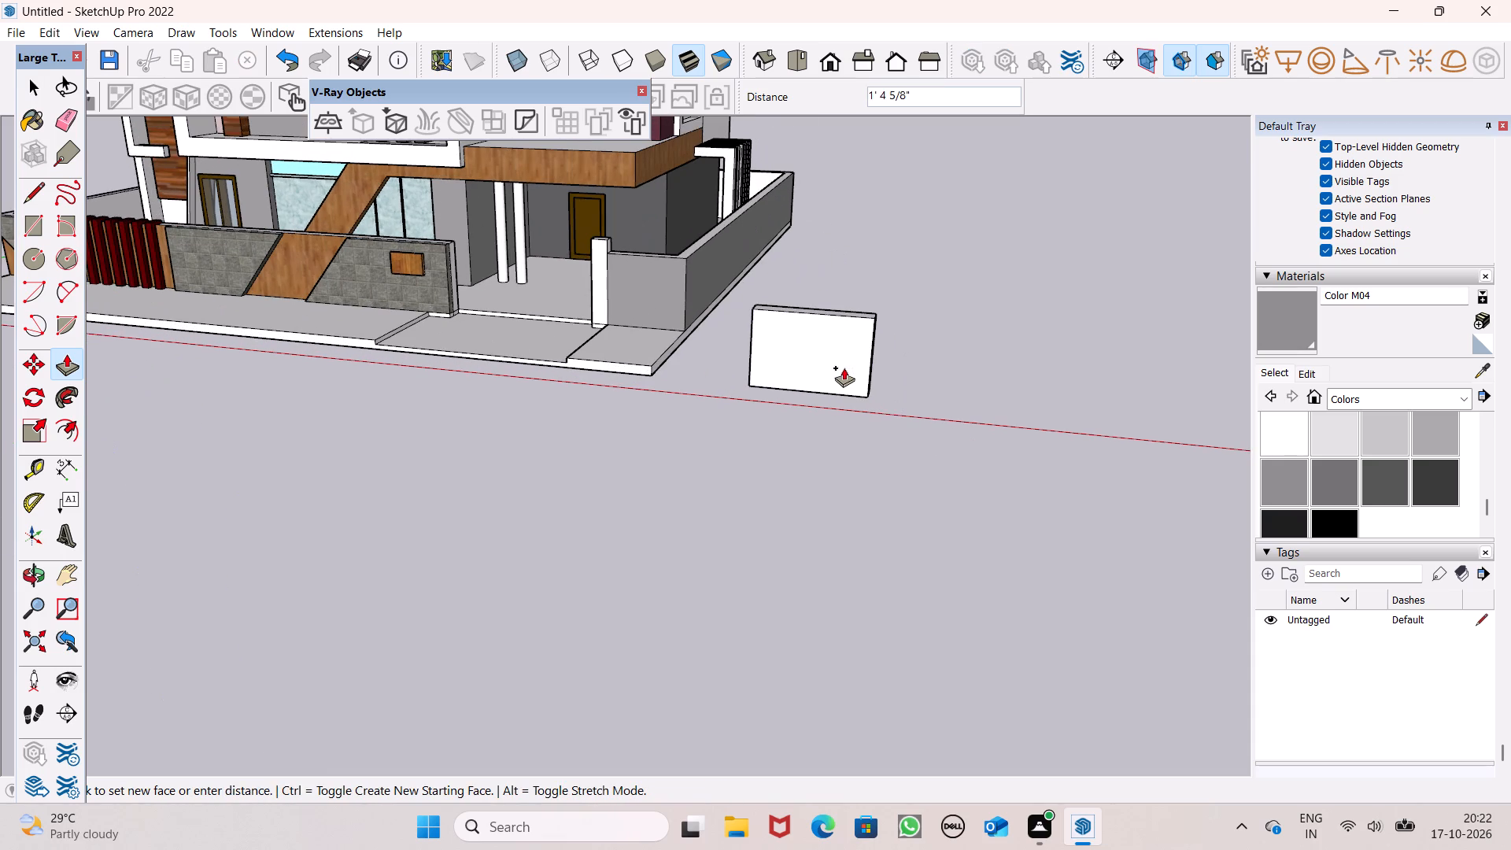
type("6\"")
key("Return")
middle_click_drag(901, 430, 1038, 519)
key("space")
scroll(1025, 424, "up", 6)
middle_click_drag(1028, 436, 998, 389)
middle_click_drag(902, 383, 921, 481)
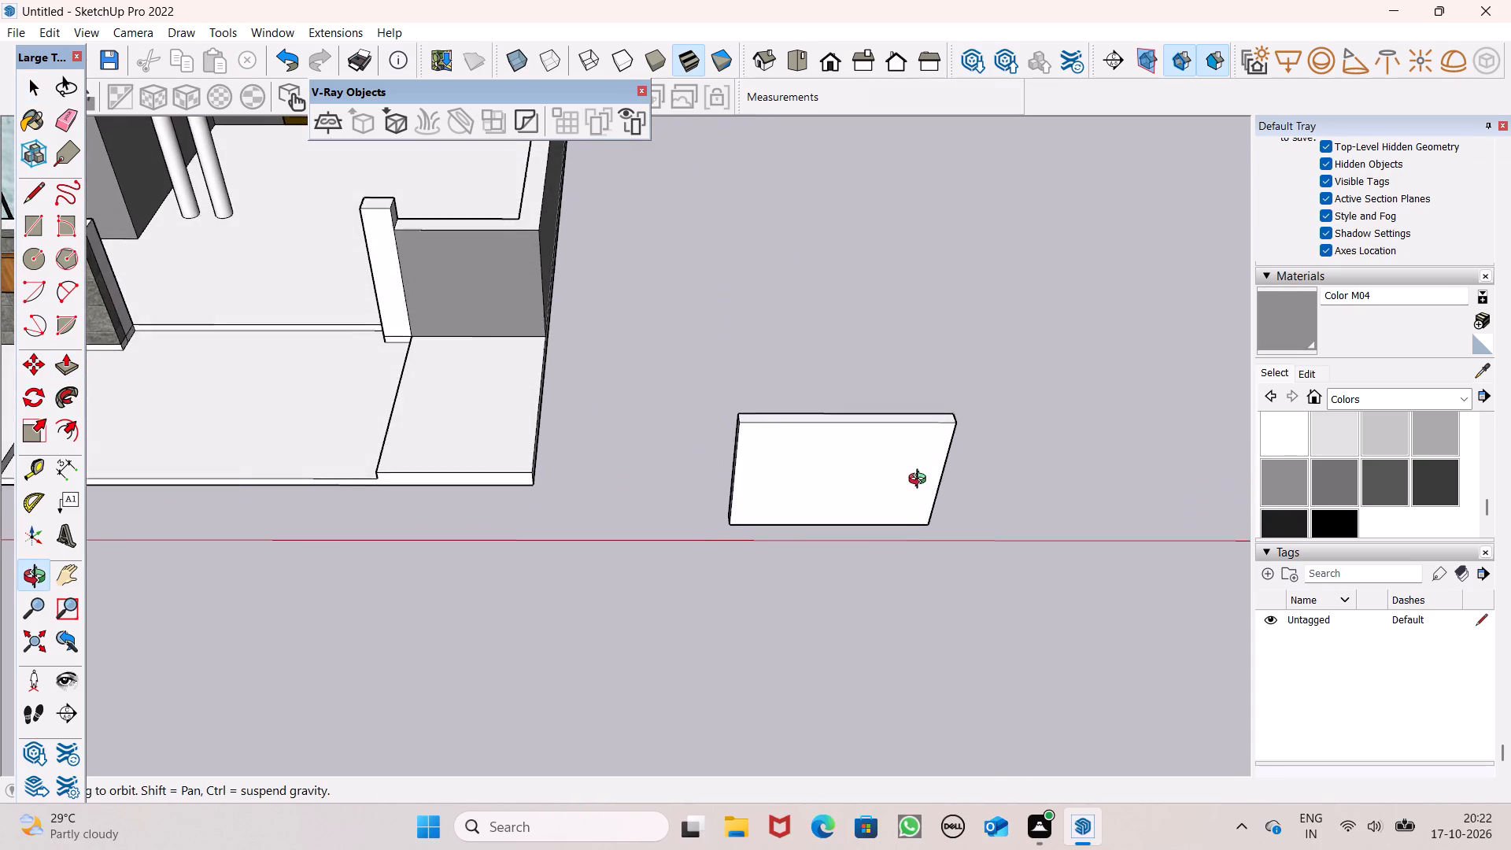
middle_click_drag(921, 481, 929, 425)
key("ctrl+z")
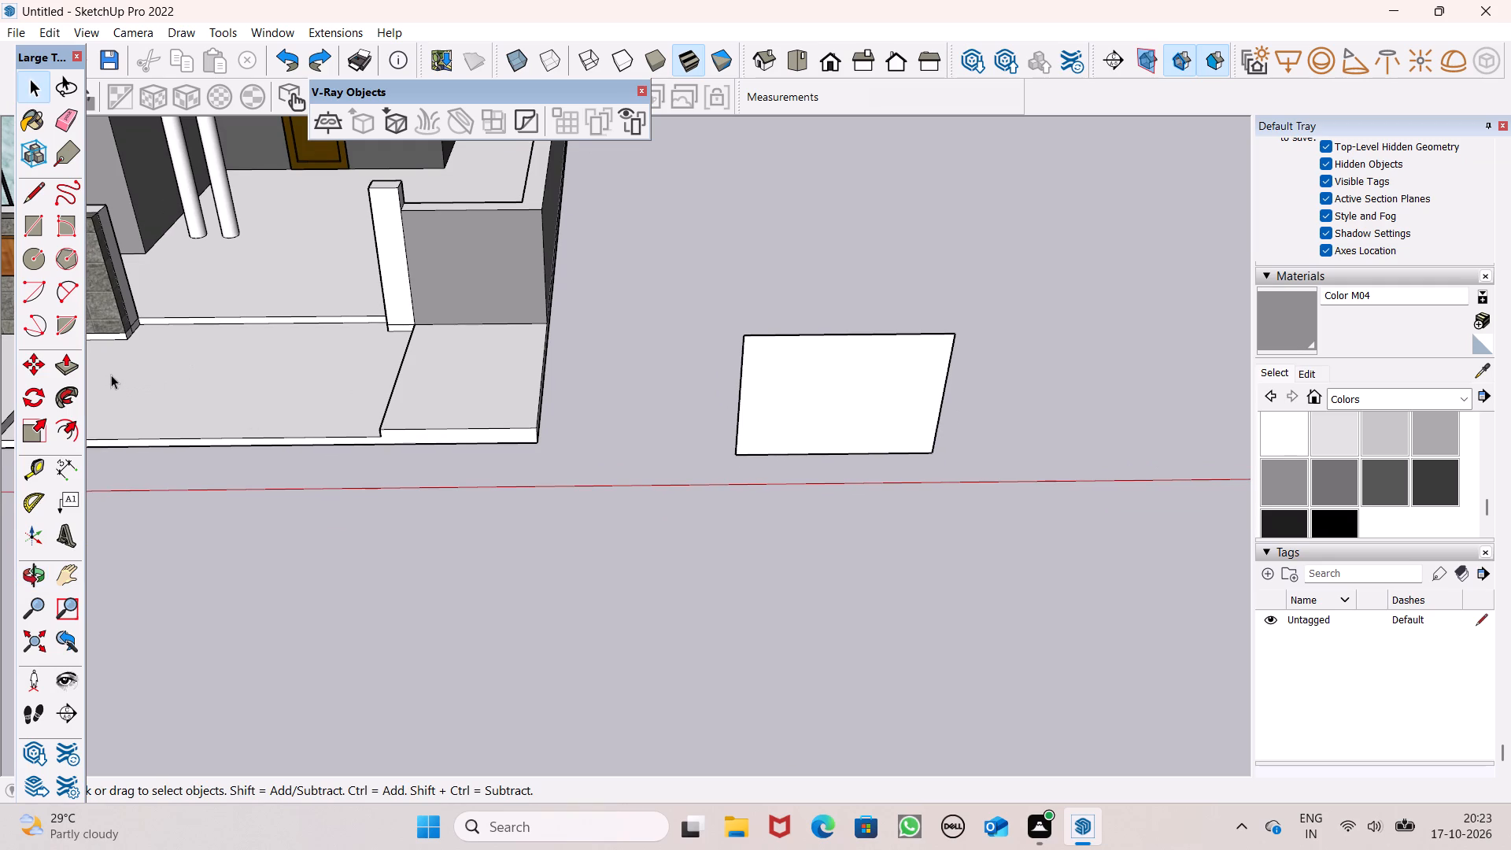
Push/Pull the freestanding rectangle to a thickness of 4".
left_click(65, 368)
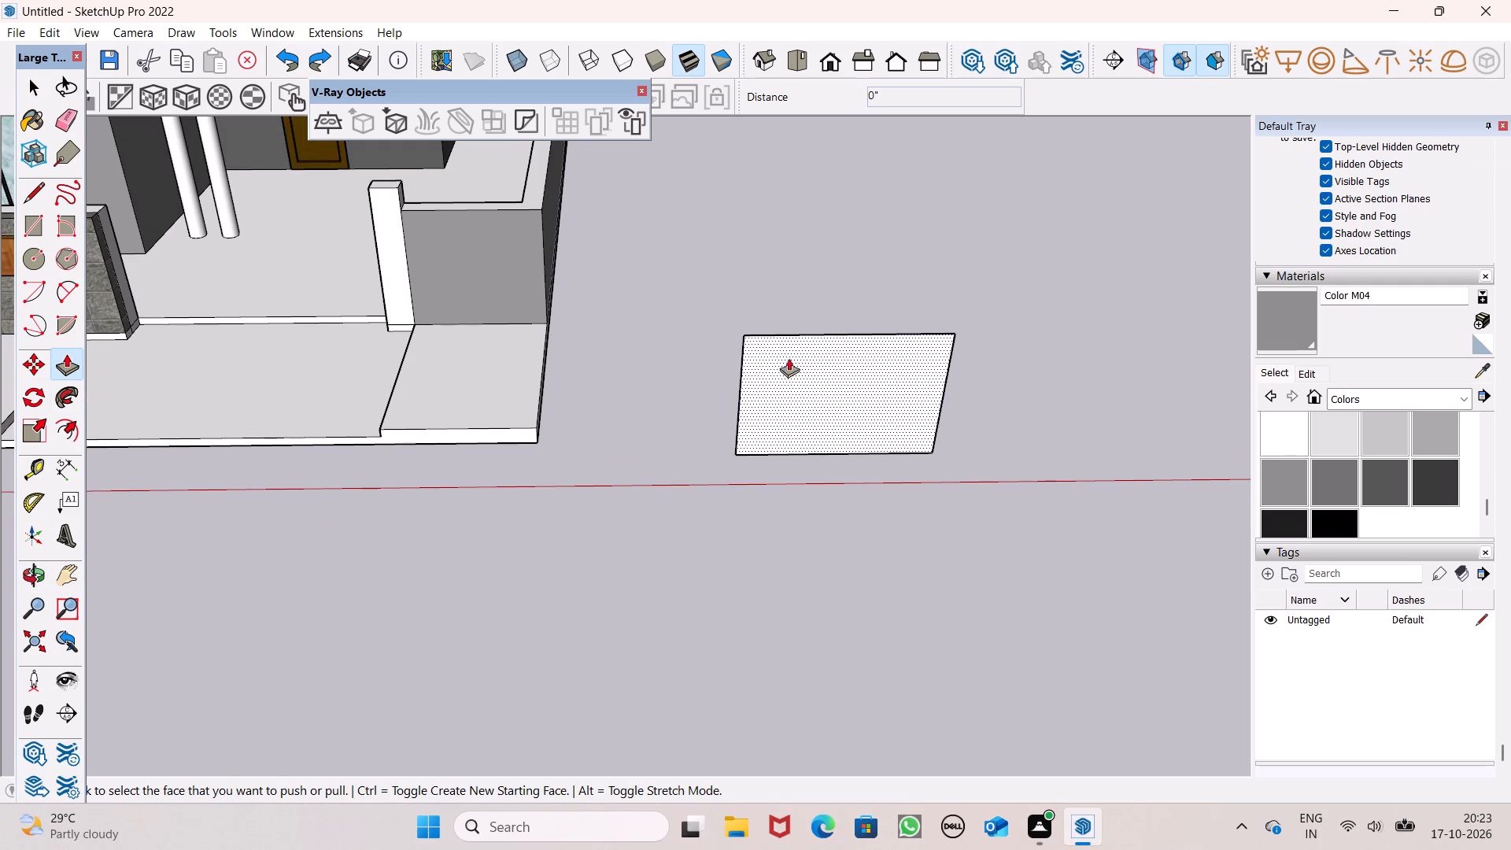
left_click(847, 375, "ctrl")
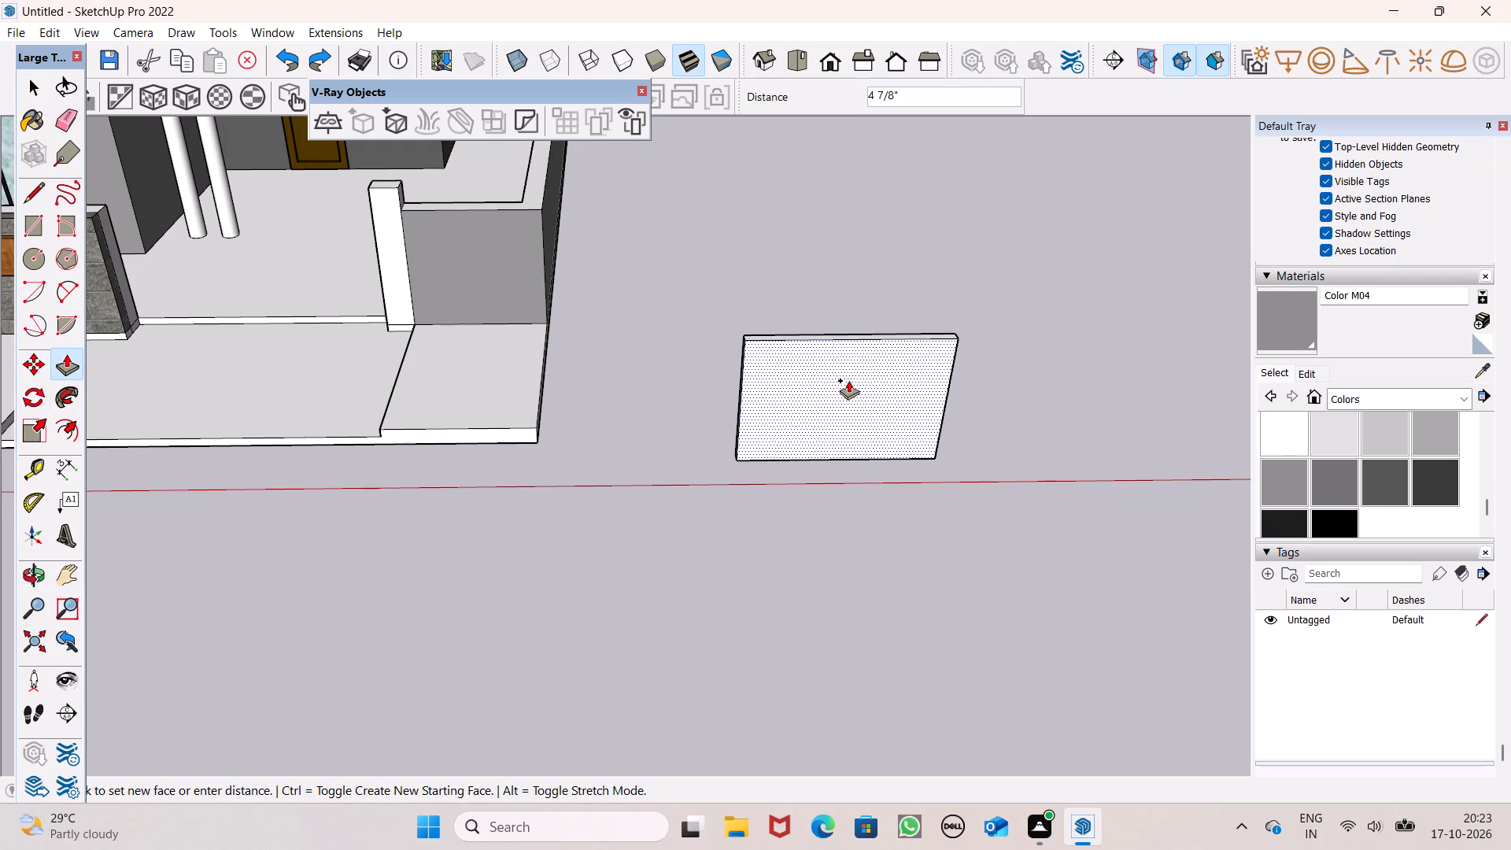
key("4")
key("shift+quotedbl")
key("Return")
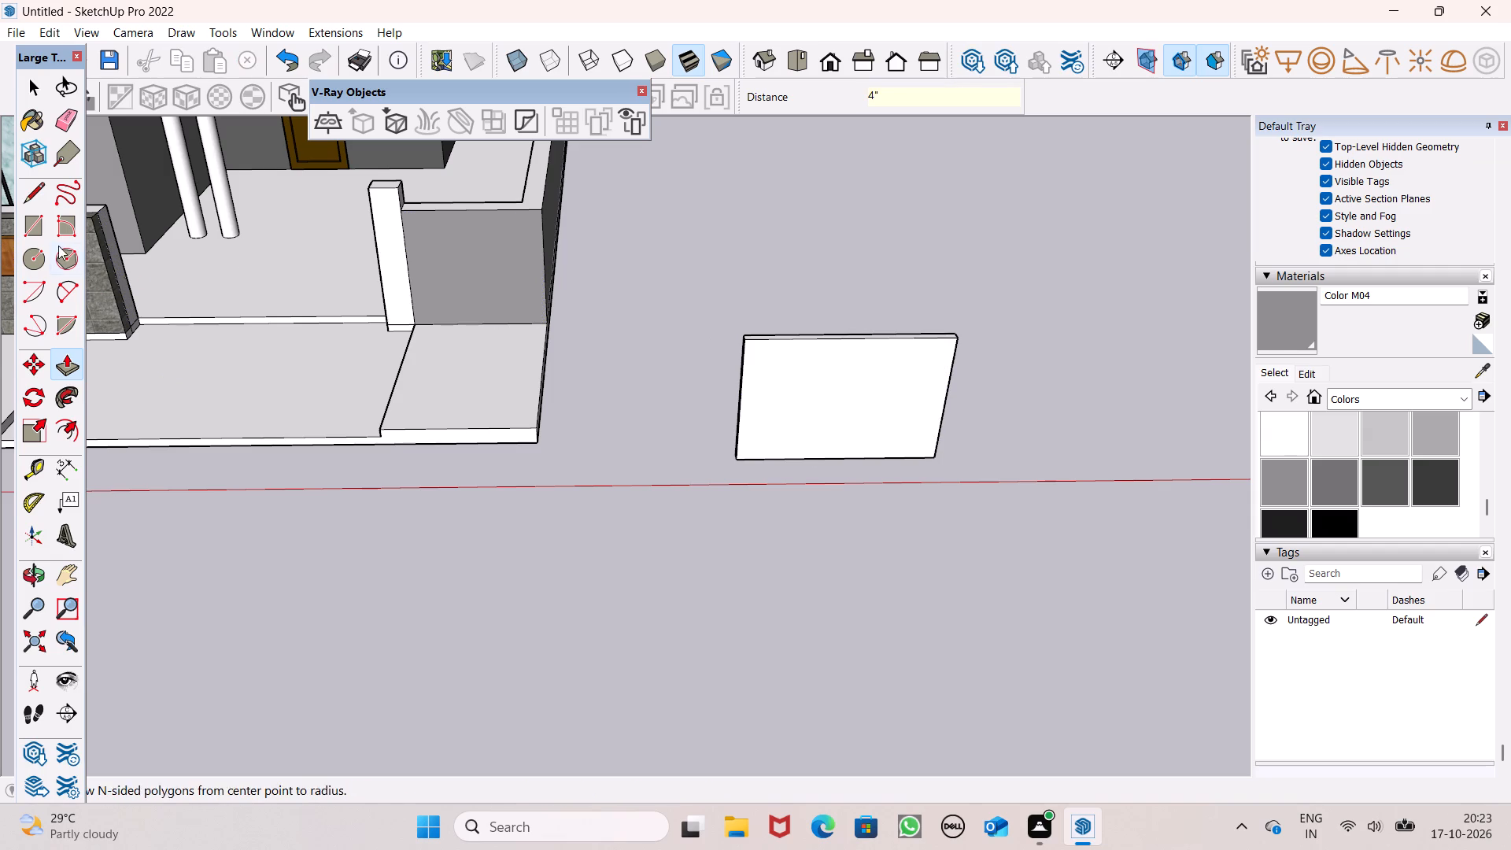
Draw a full-height vertical line on the panel's front face, close to the side edge nearest the house.
left_click(34, 203)
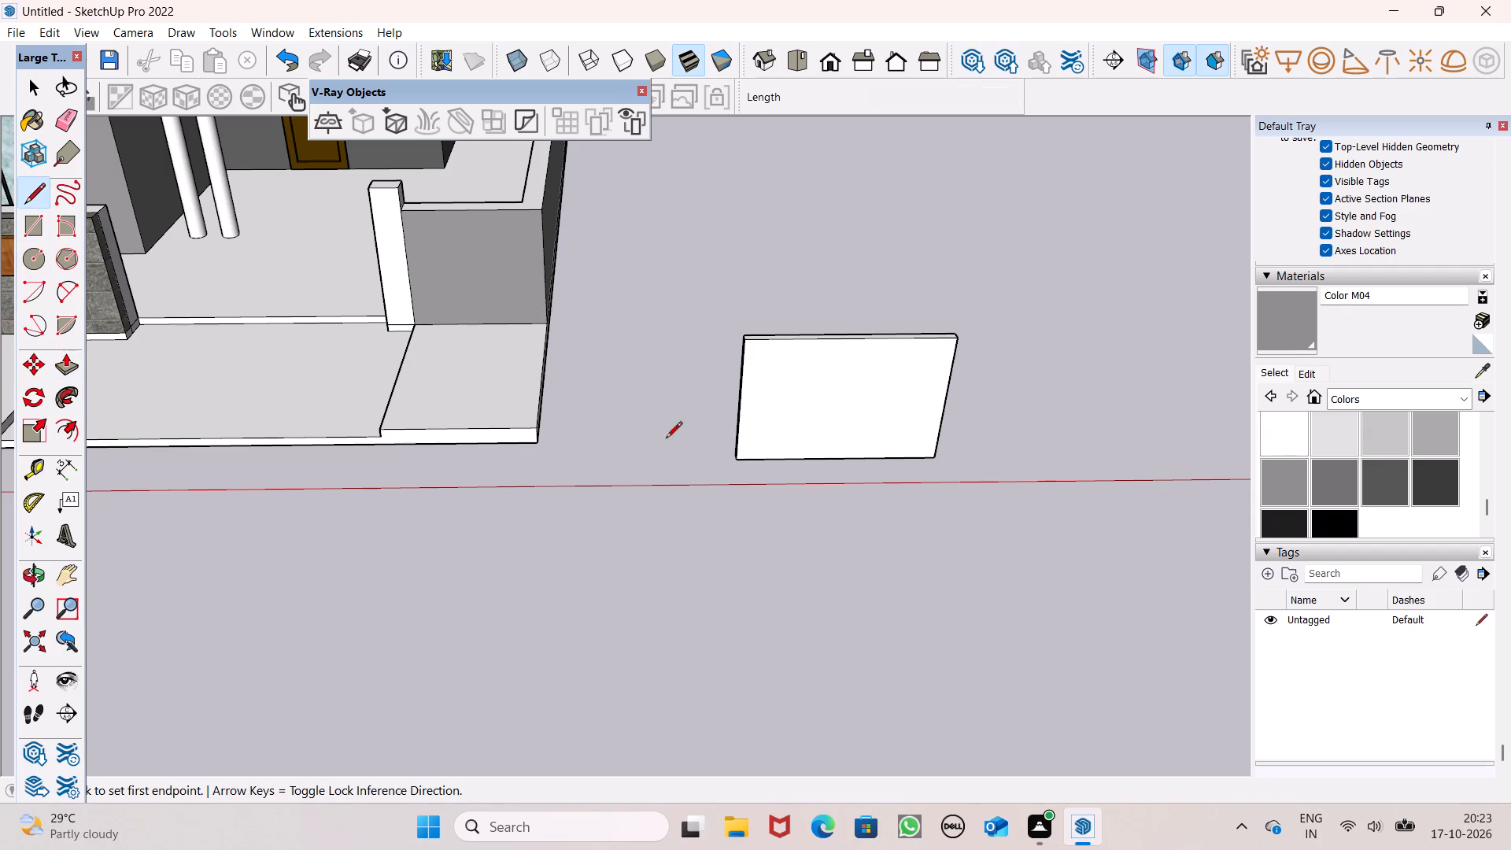
middle_click_drag(716, 445, 705, 387)
scroll(716, 445, "up", 1)
scroll(877, 322, "up", 5)
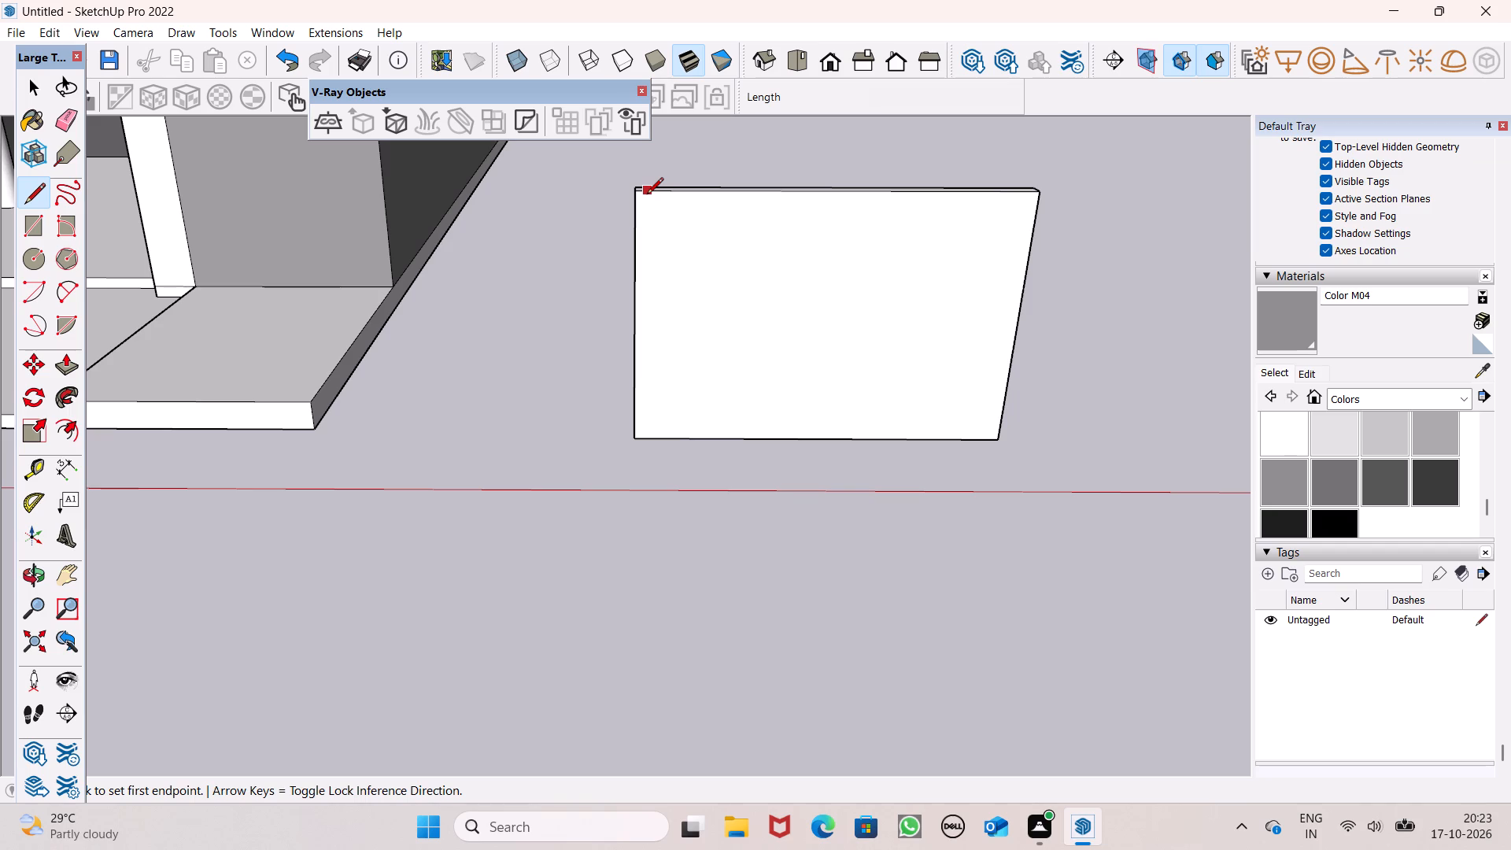
scroll(647, 195, "down", 1)
middle_click_drag(691, 238, 699, 213)
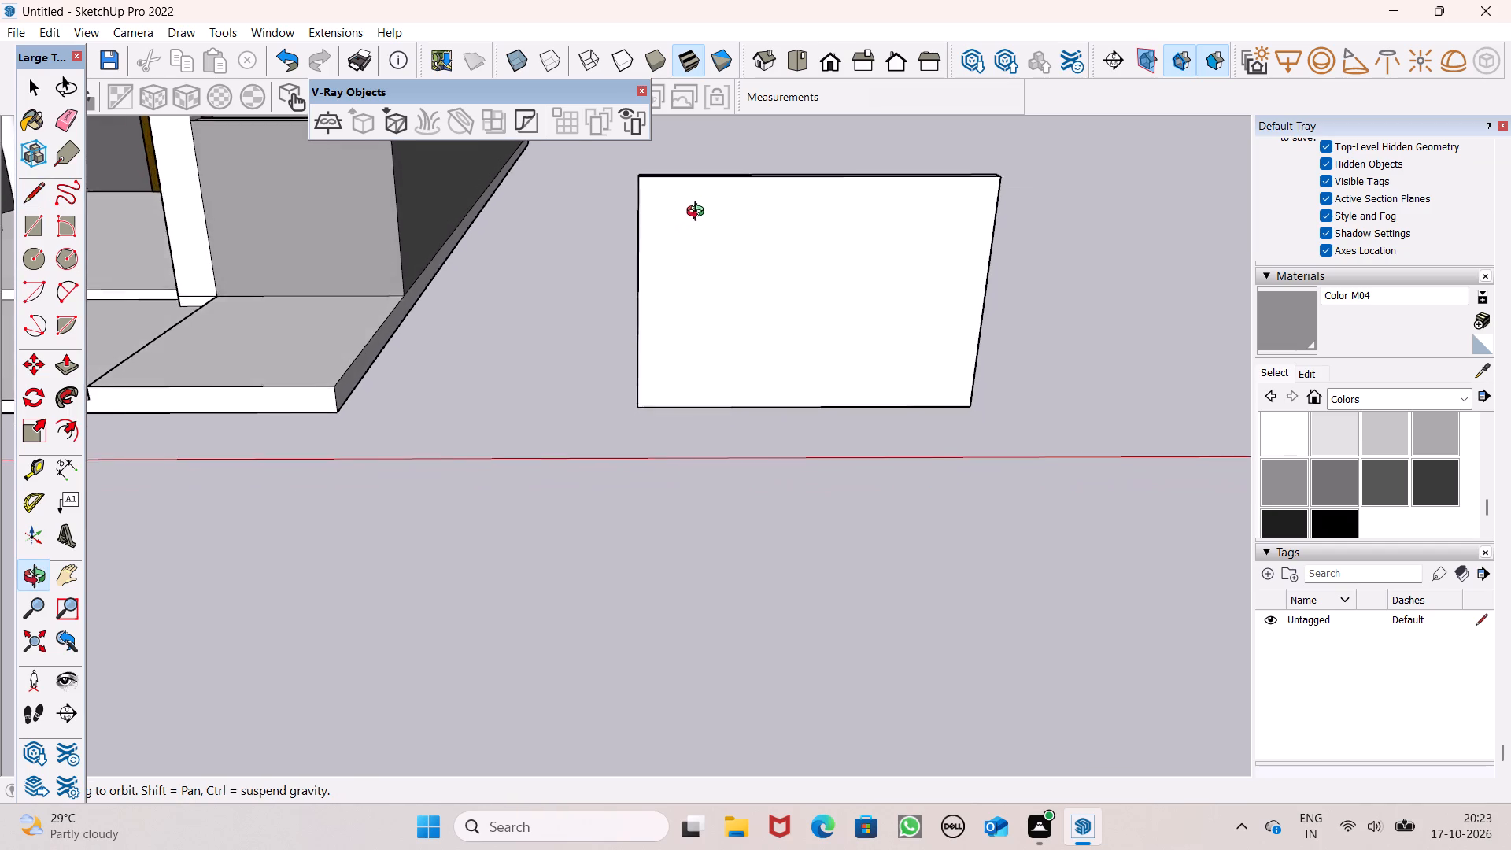
middle_click_drag(699, 213, 703, 202)
scroll(705, 199, "up", 5)
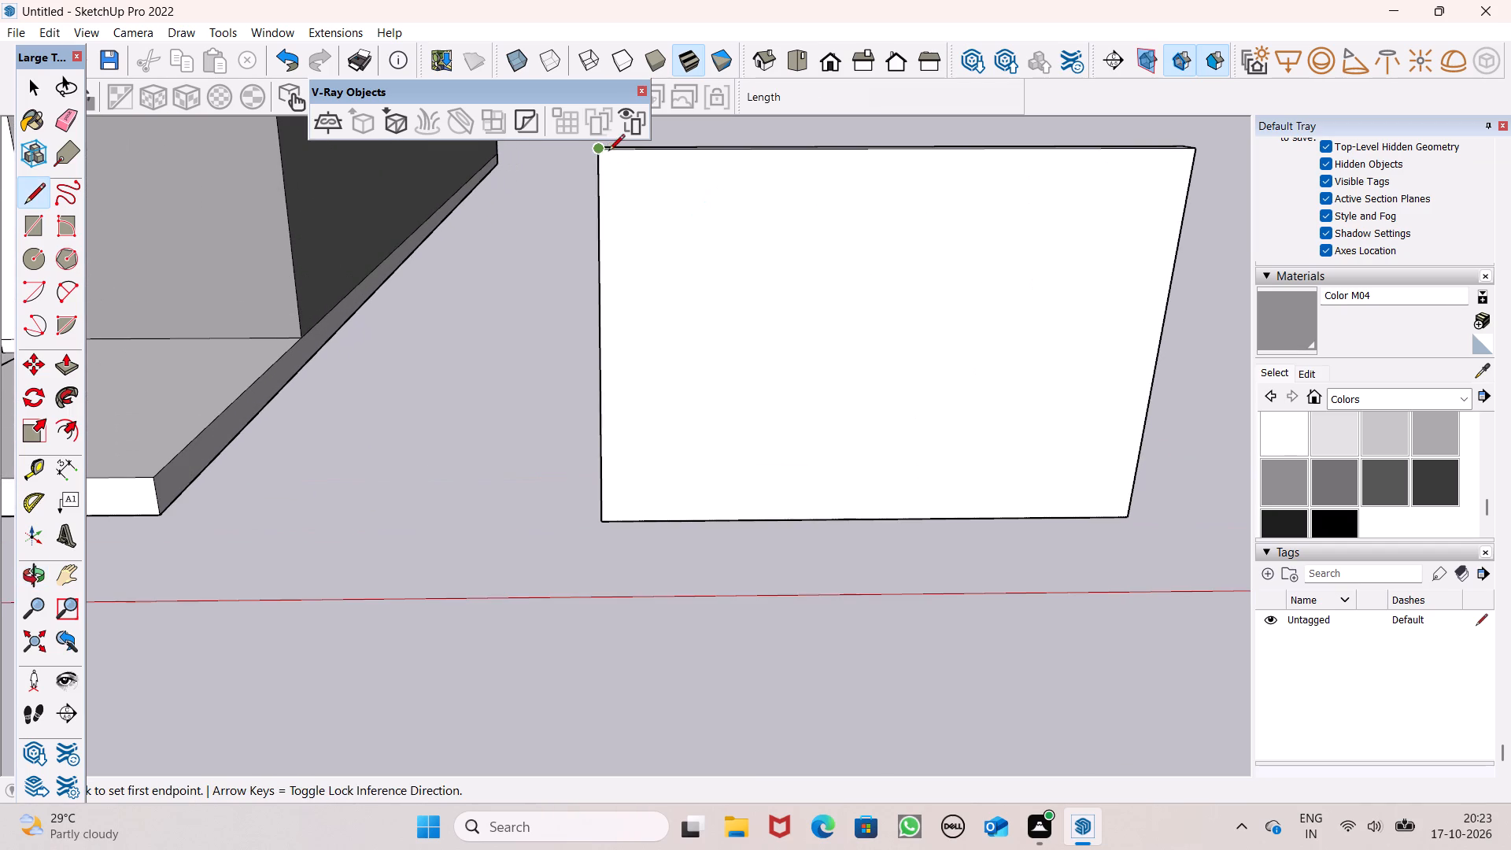
left_click(616, 151)
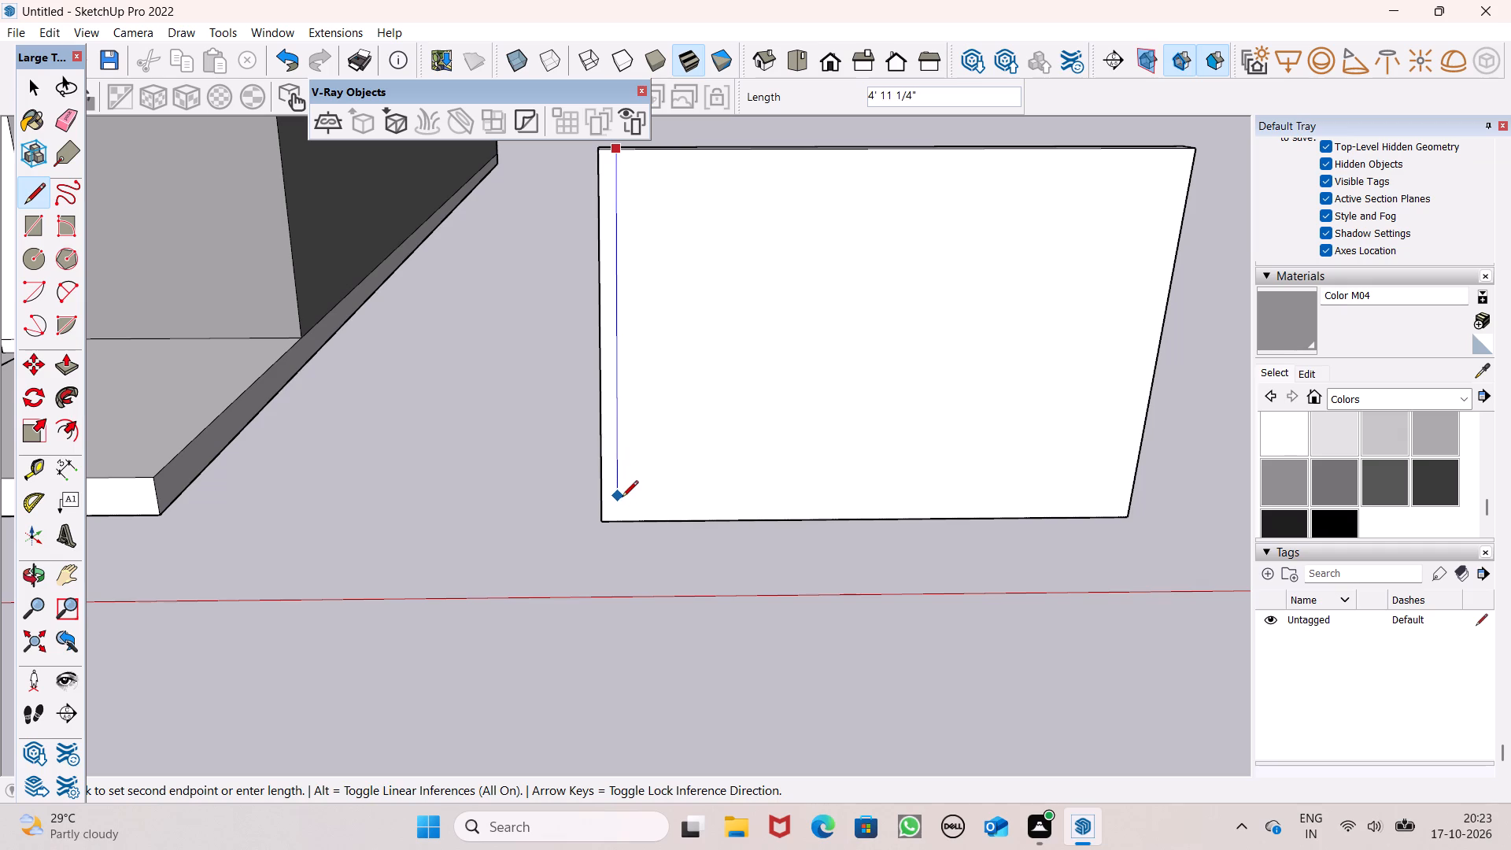
left_click(620, 519)
key("space")
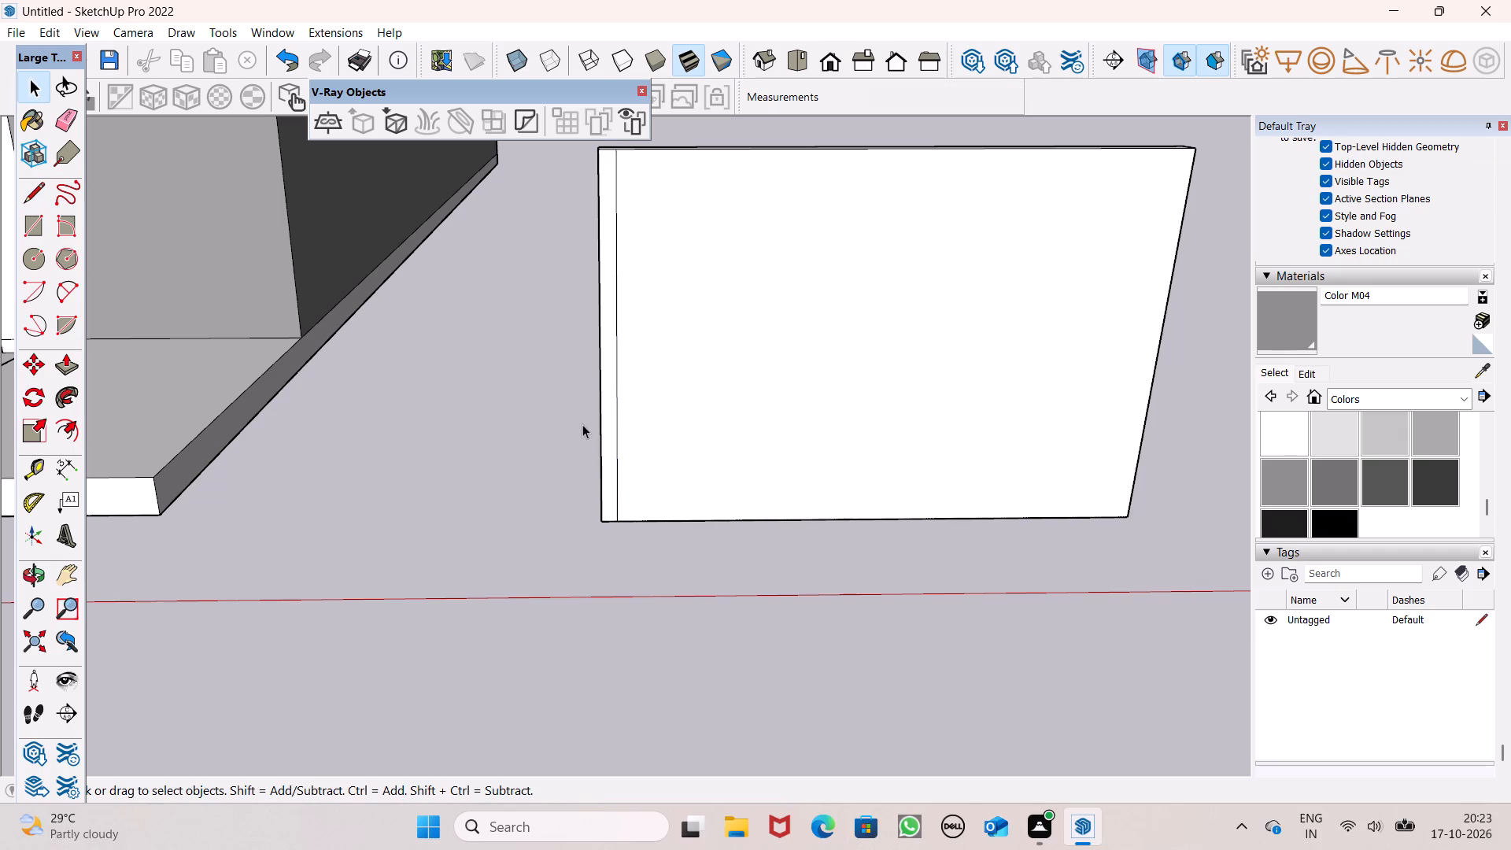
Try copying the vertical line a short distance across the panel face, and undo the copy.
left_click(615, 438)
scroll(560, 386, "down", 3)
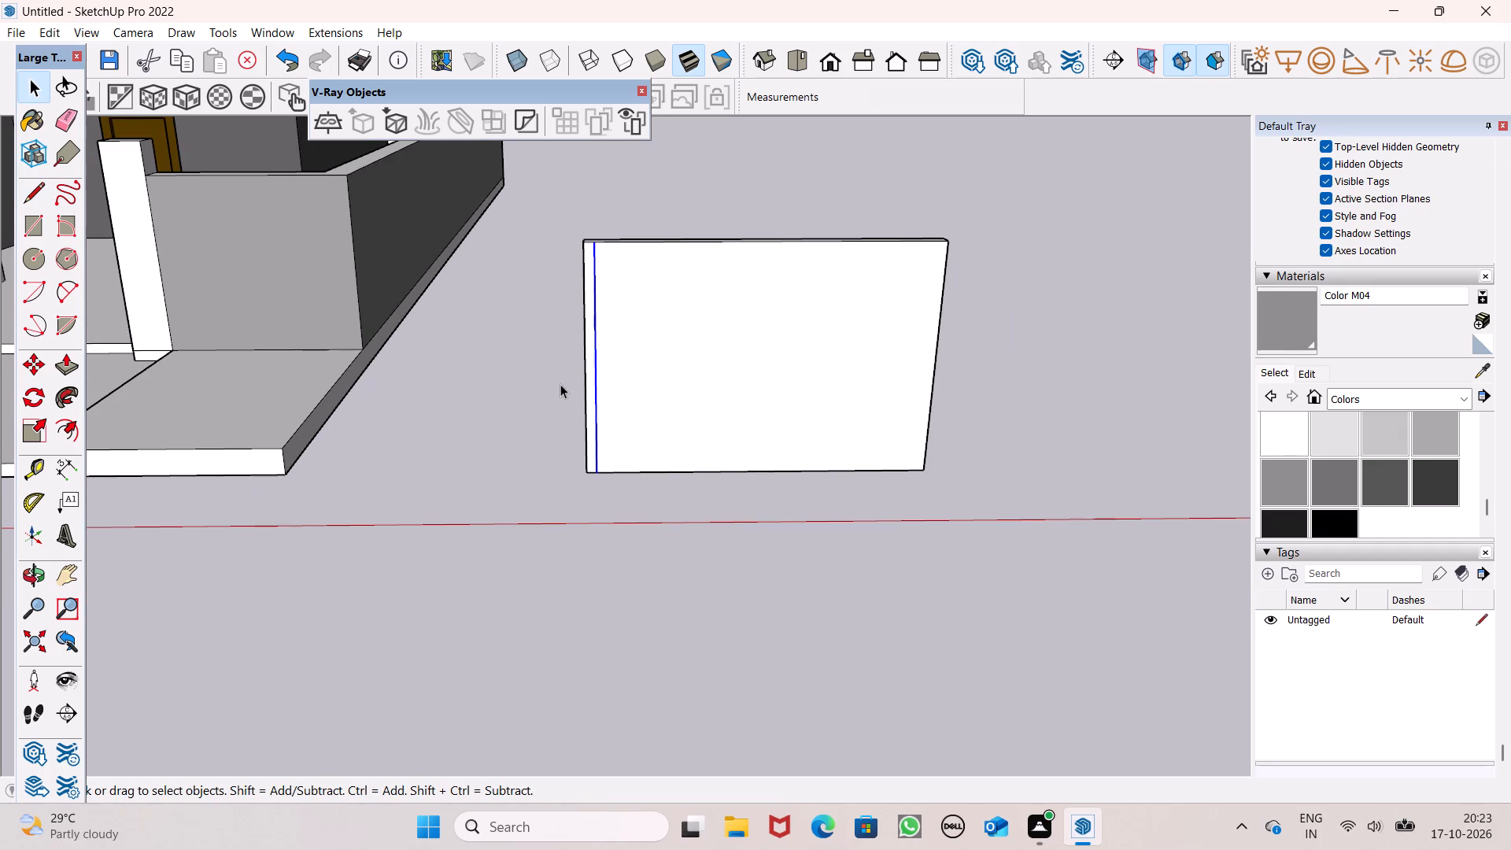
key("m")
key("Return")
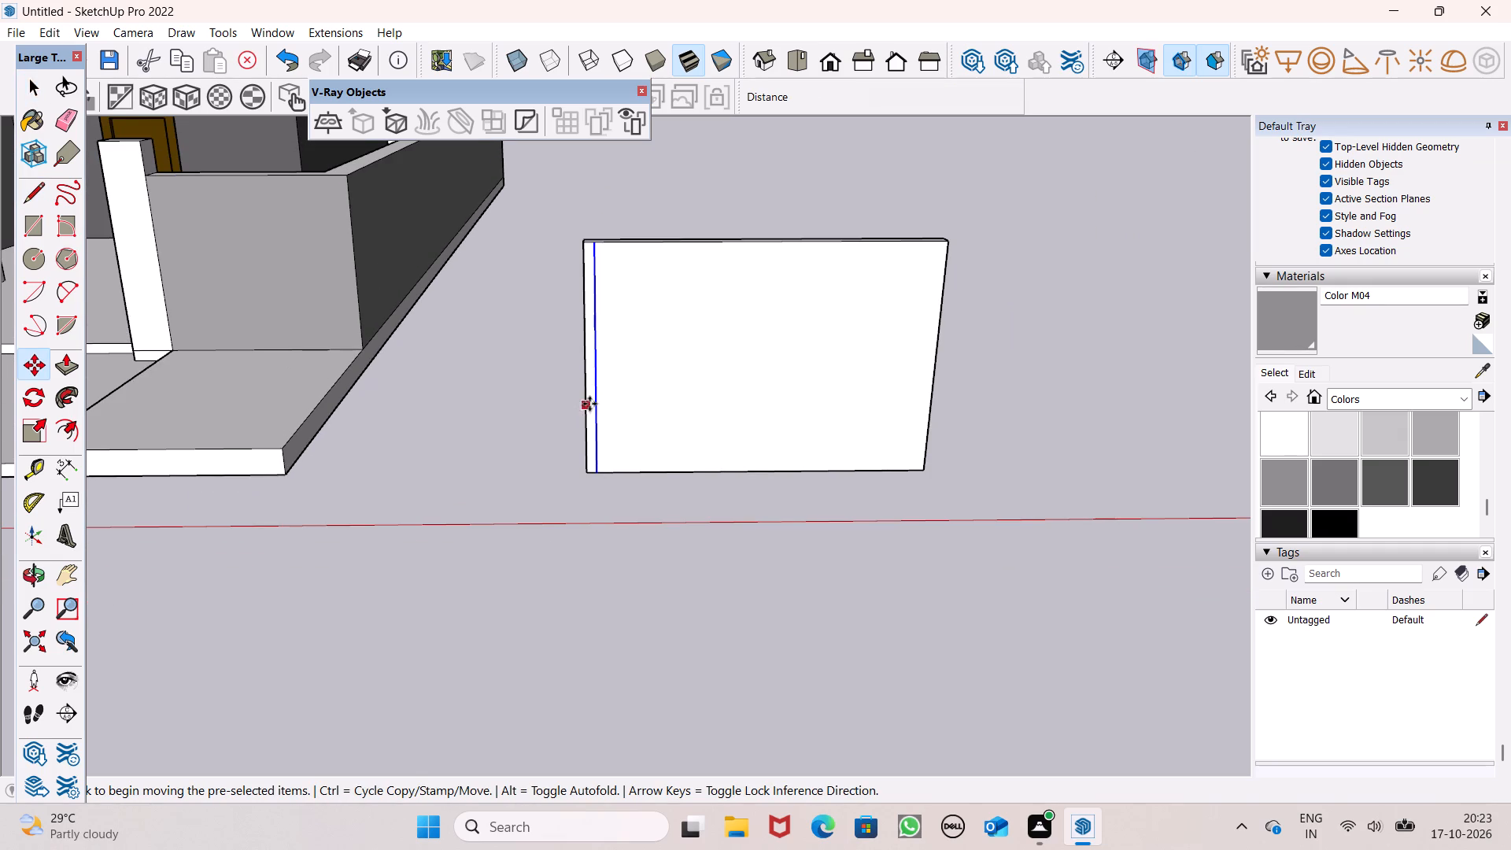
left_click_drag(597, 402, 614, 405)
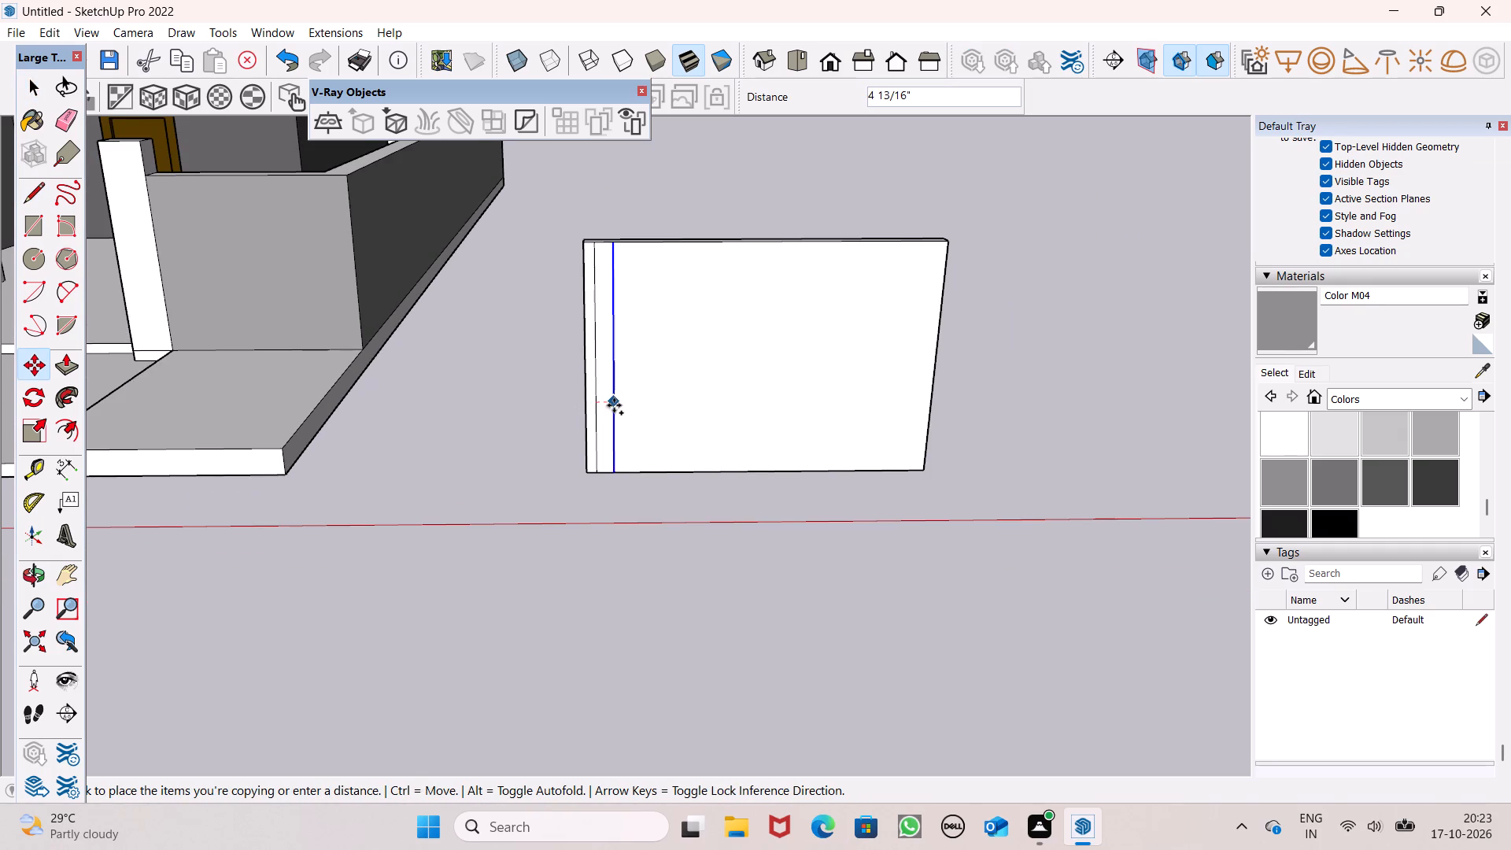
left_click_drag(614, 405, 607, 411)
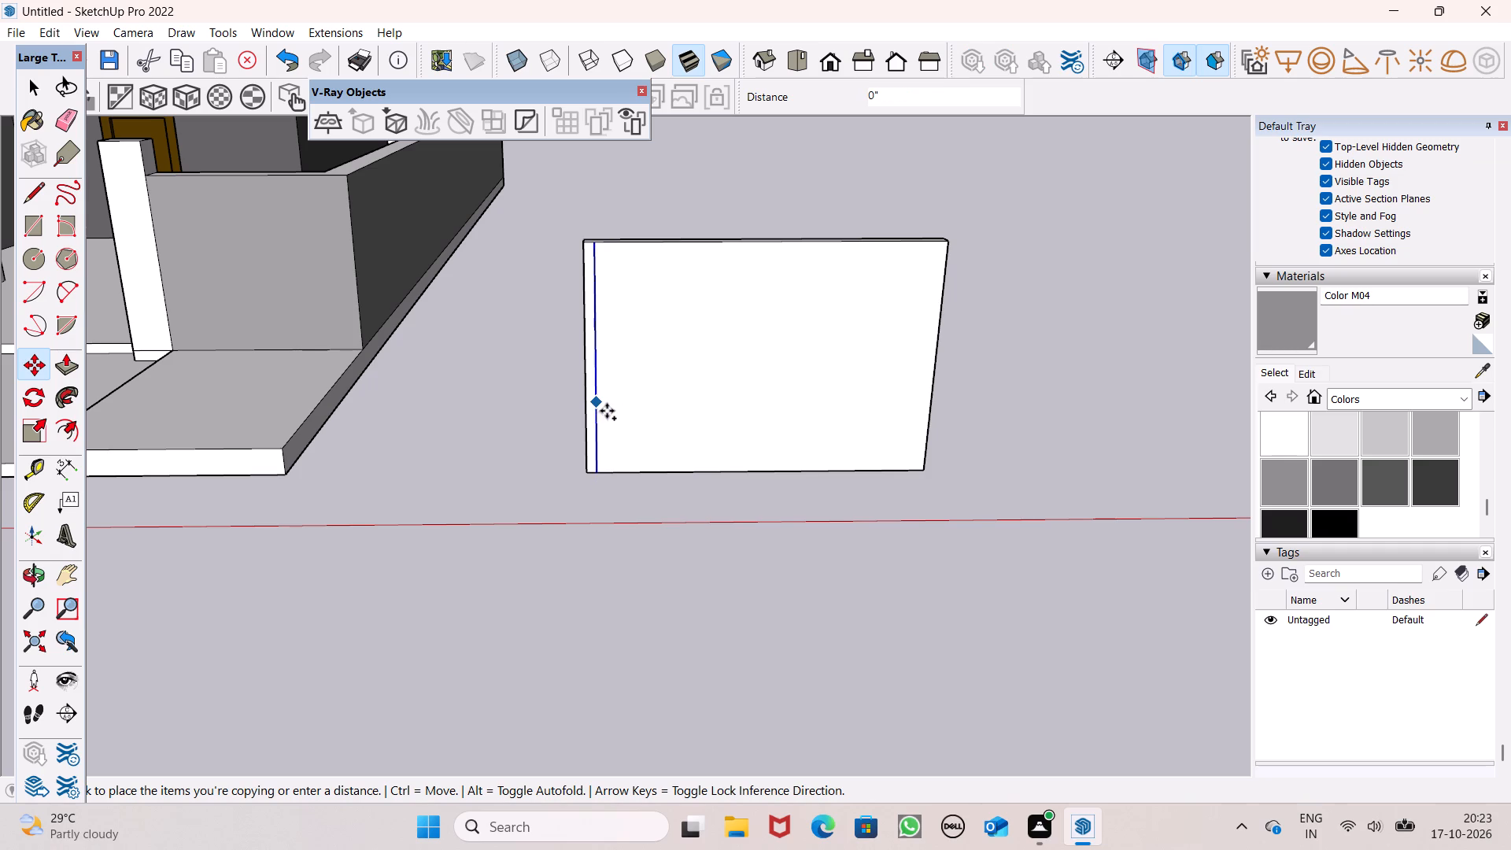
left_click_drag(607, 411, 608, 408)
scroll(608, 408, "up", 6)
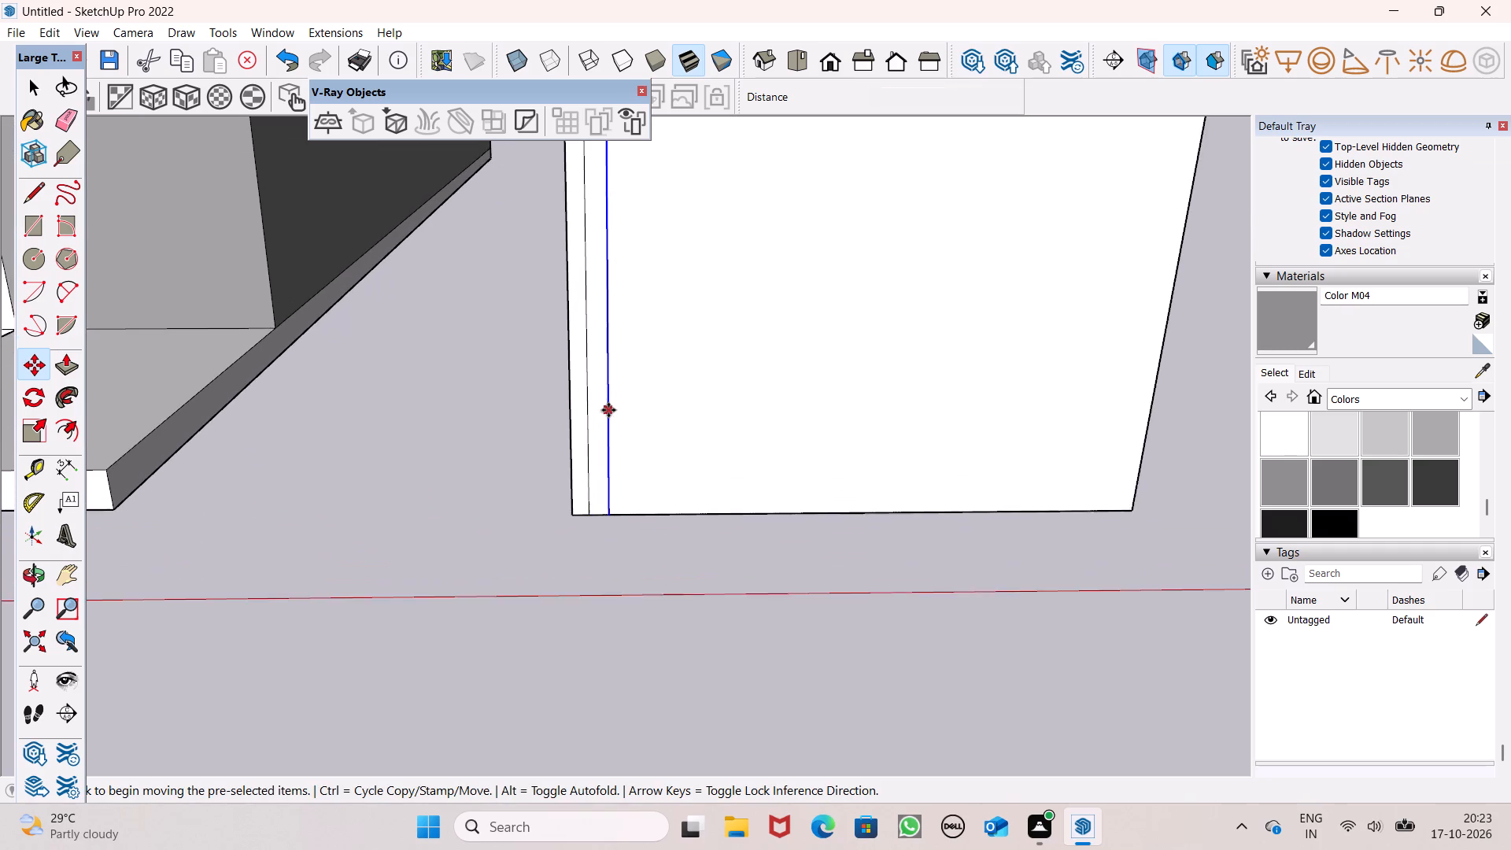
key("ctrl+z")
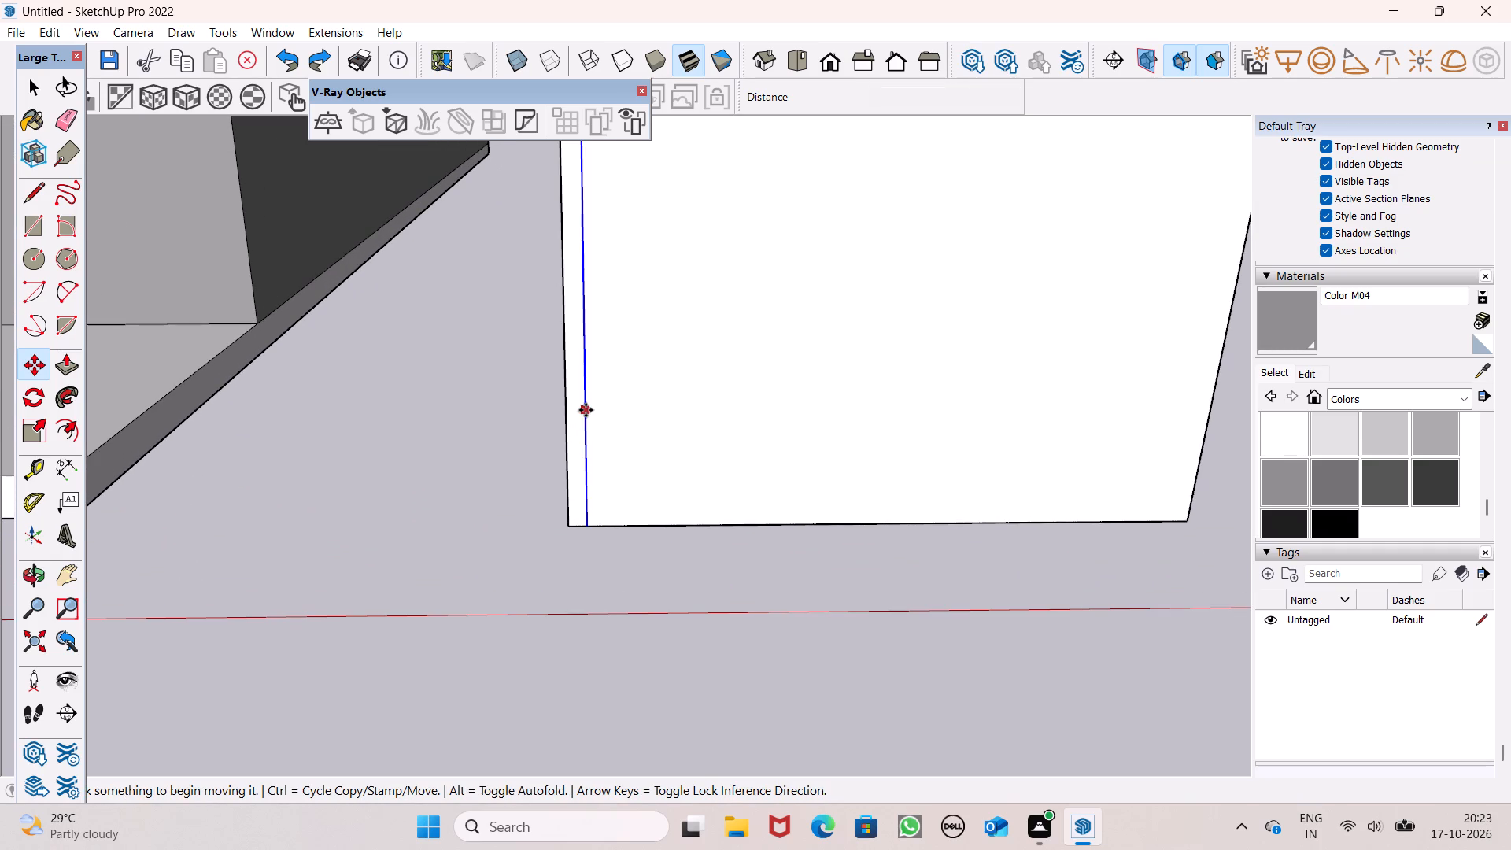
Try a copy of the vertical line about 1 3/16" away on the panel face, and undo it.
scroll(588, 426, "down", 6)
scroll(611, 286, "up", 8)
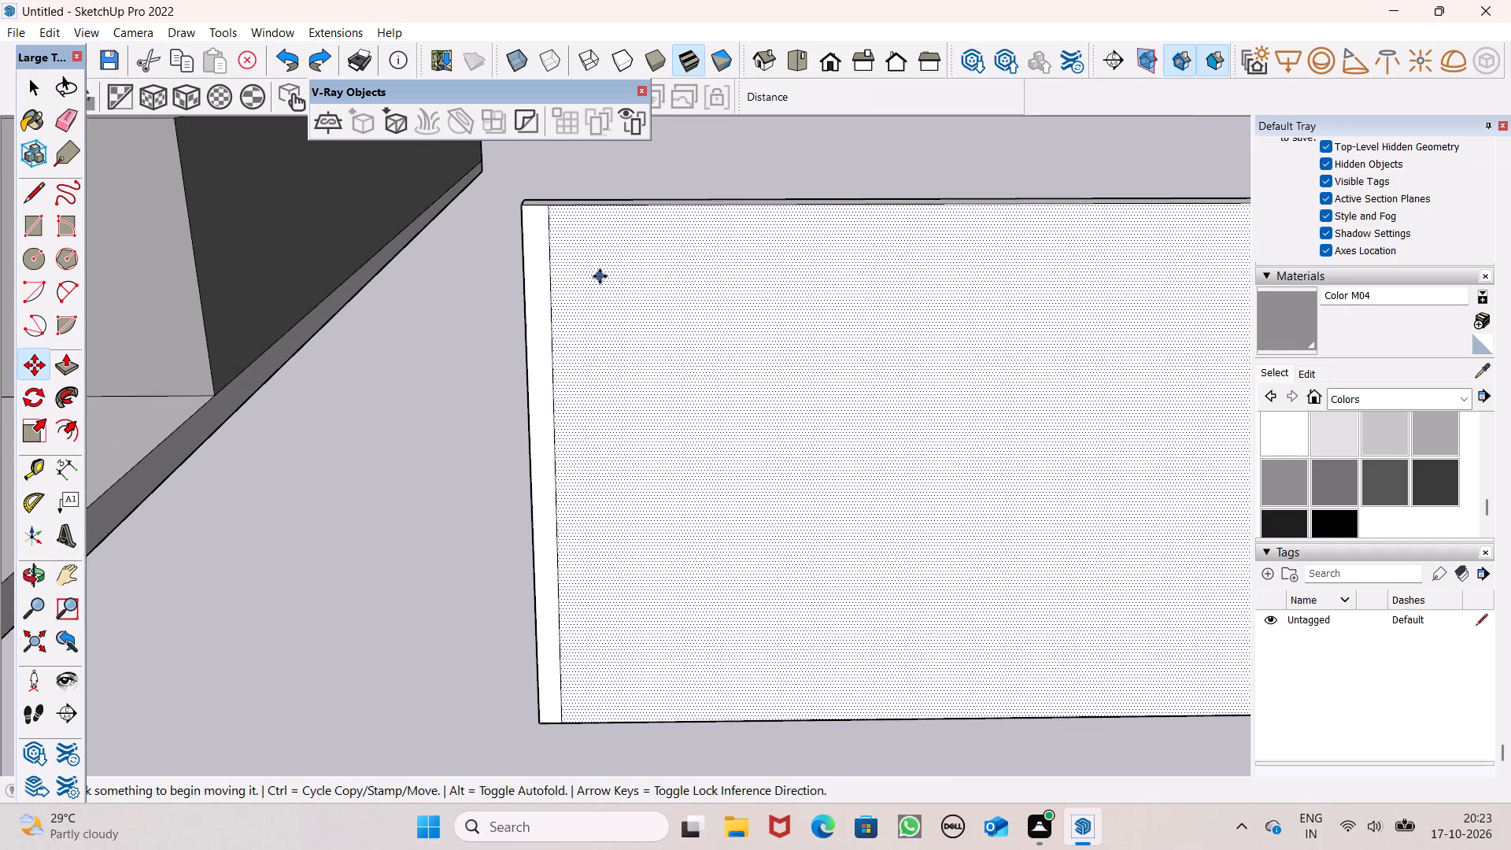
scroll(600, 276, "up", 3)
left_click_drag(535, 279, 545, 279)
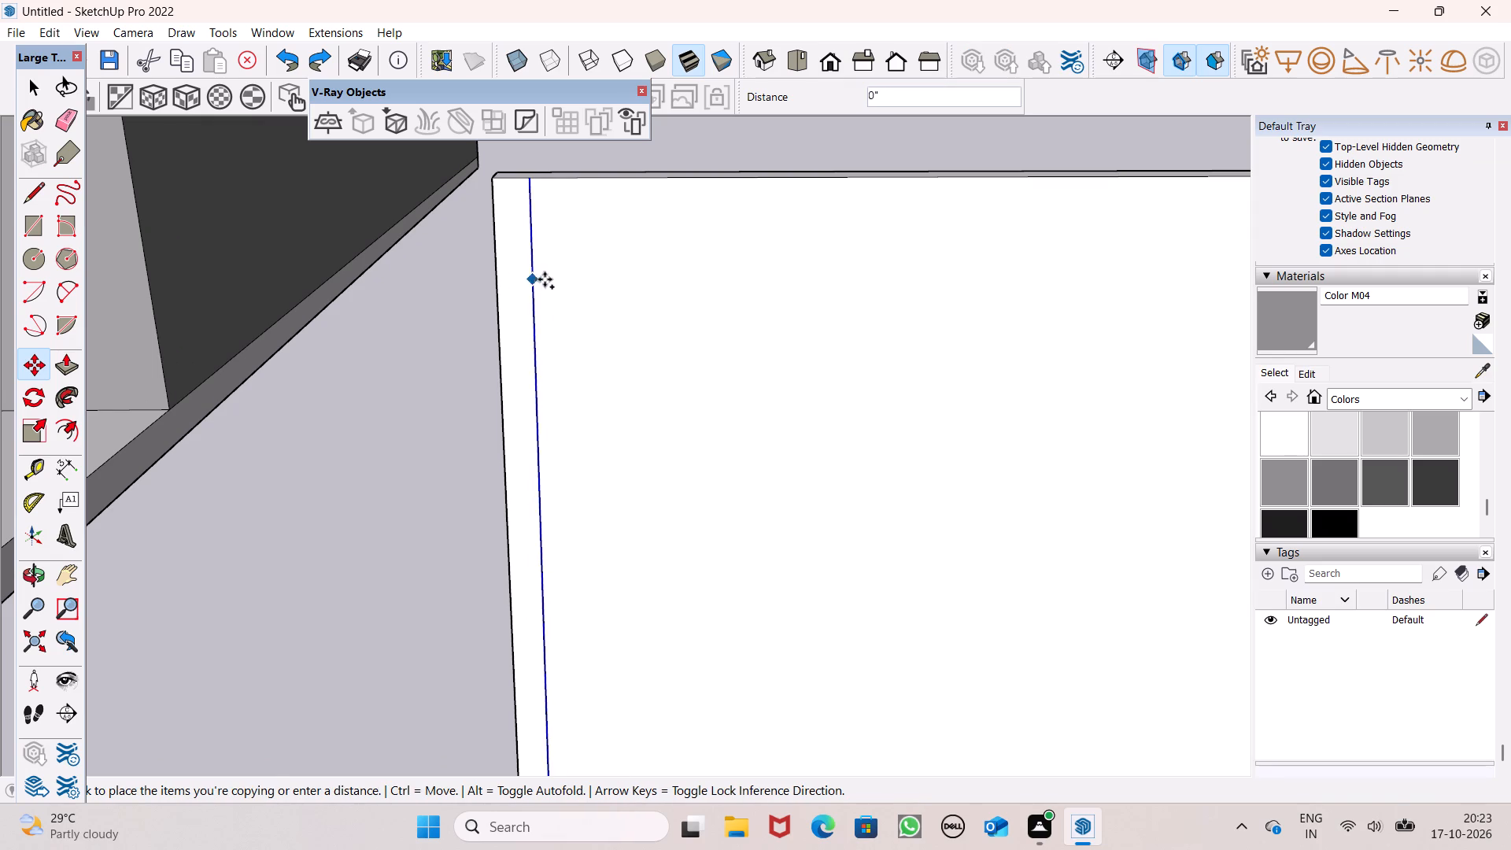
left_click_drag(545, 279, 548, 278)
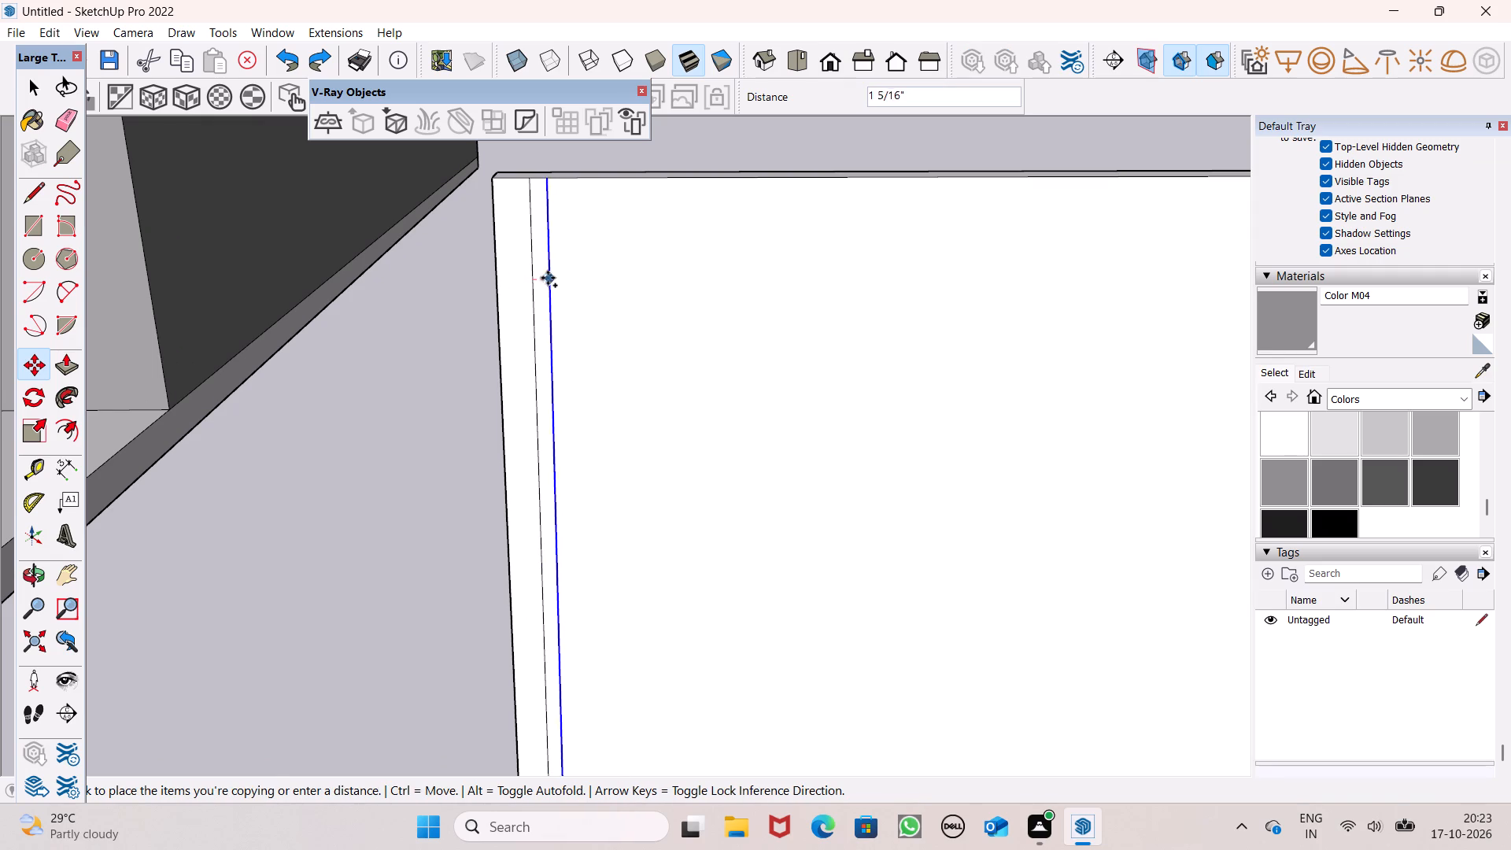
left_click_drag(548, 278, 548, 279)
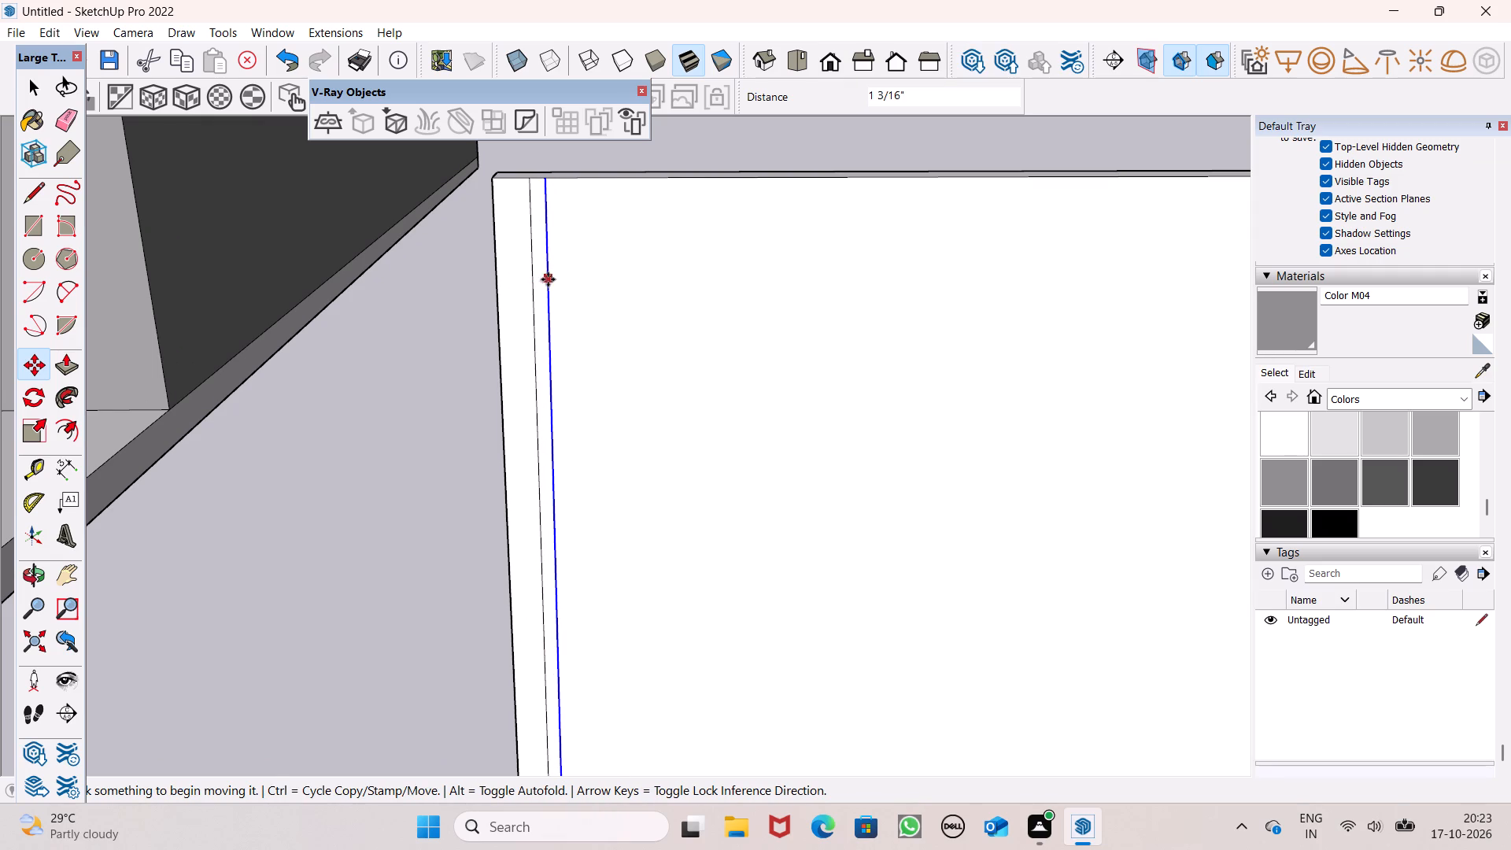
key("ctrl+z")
Move the vertical line about 1 3/4" closer to the panel's side edge nearest the house.
left_click_drag(534, 309, 526, 309)
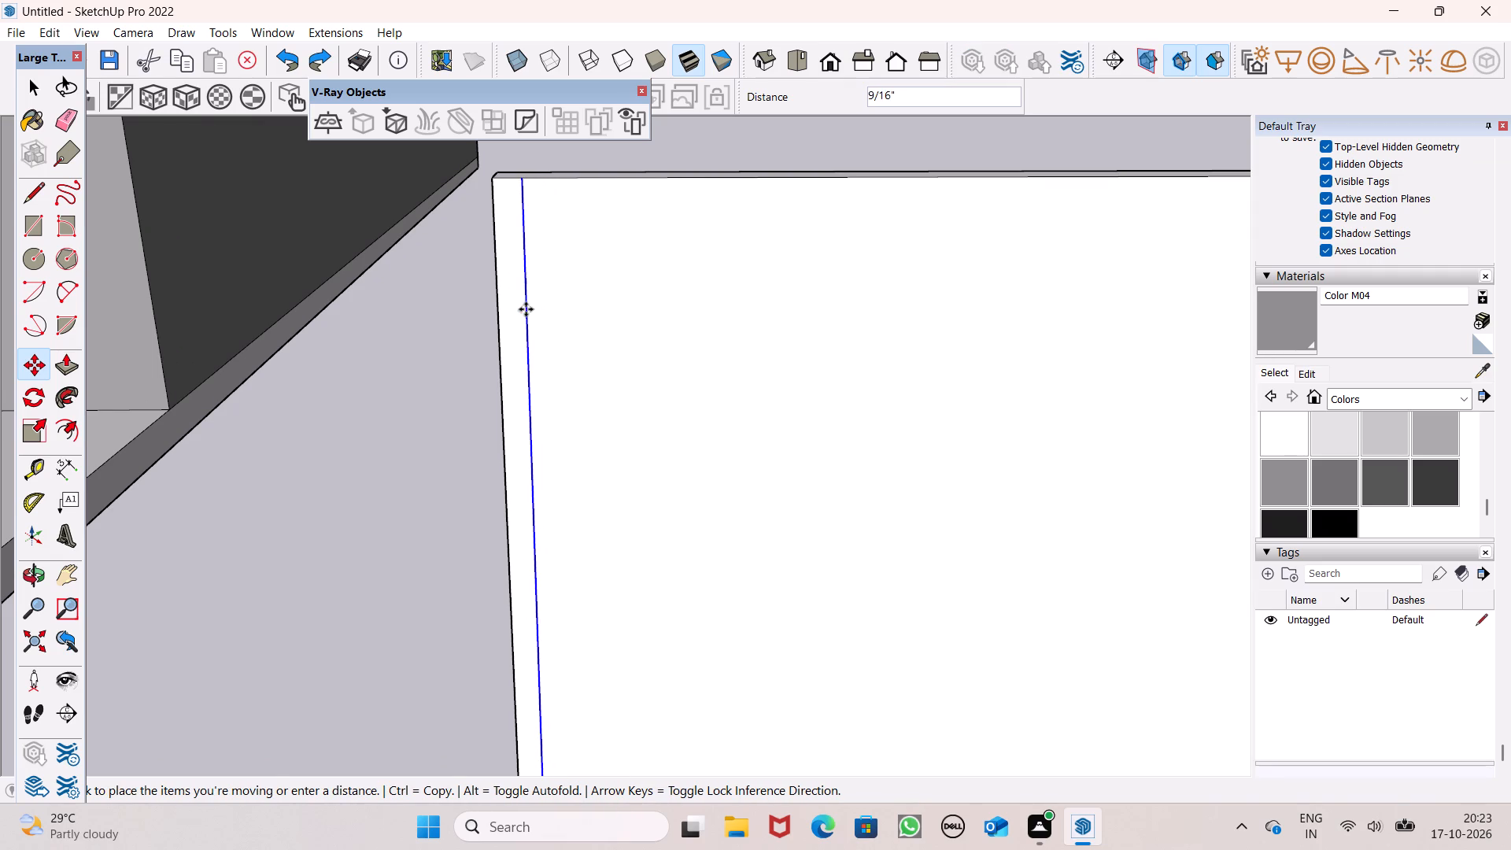
left_click_drag(526, 309, 512, 311)
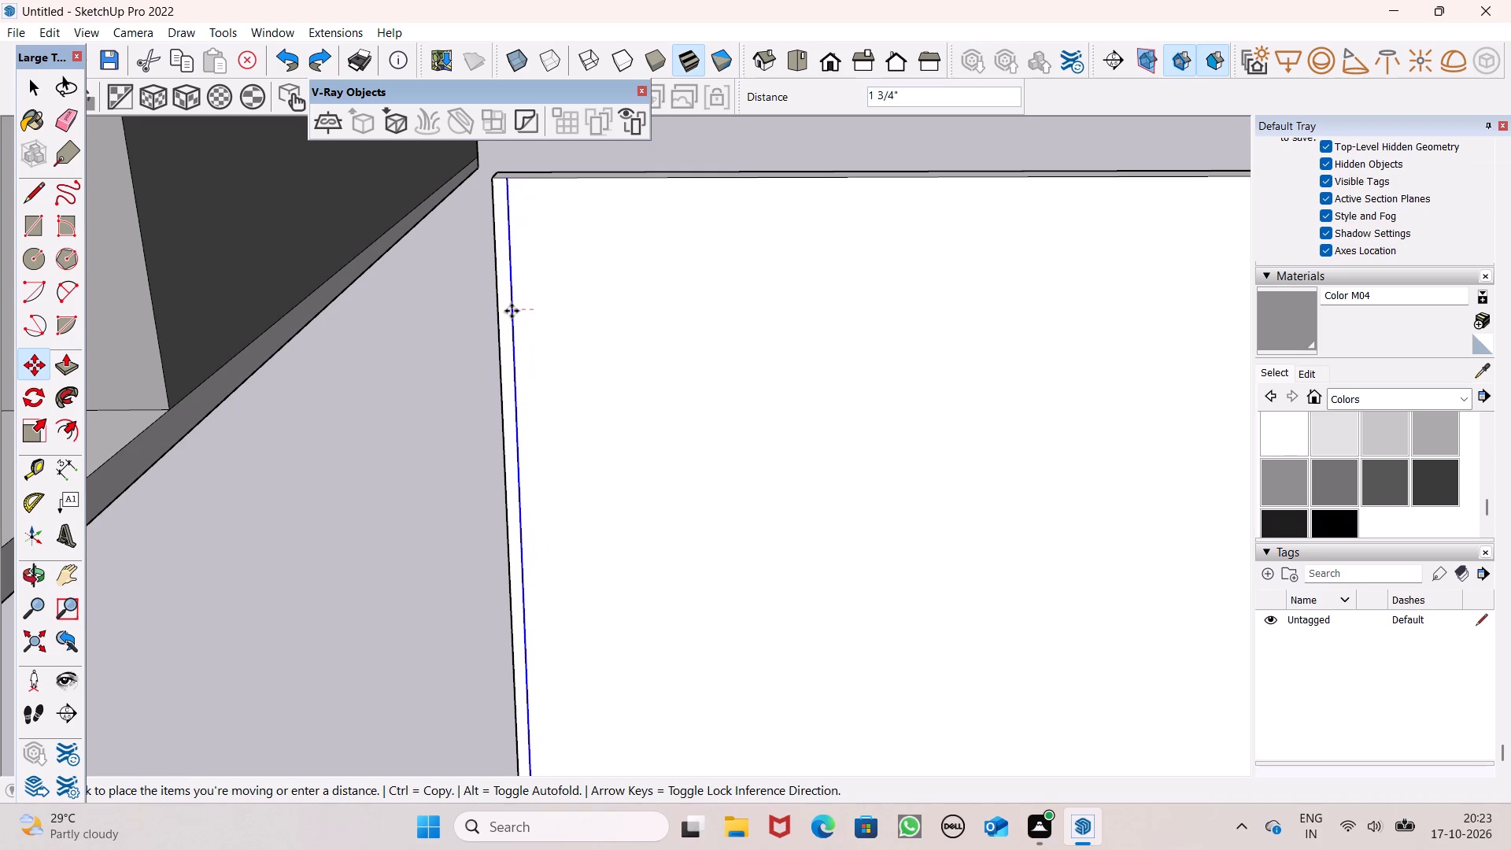
left_click_drag(512, 311, 512, 312)
Copy the vertical line about 1 1/8" across the panel face and multiply it into an array of 60 copies.
left_click_drag(513, 312, 521, 312)
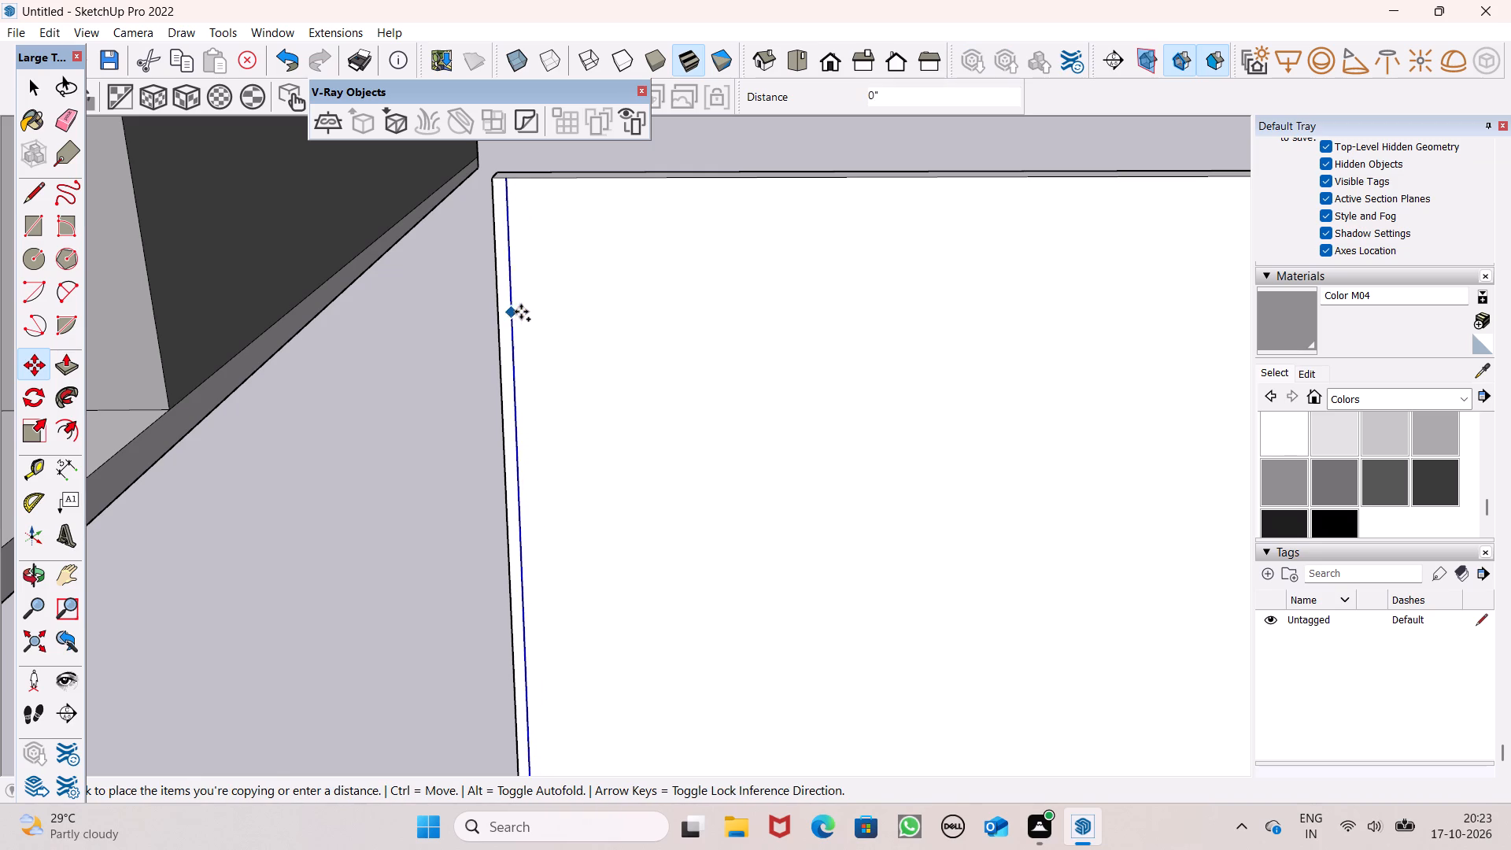
left_click_drag(521, 312, 526, 309)
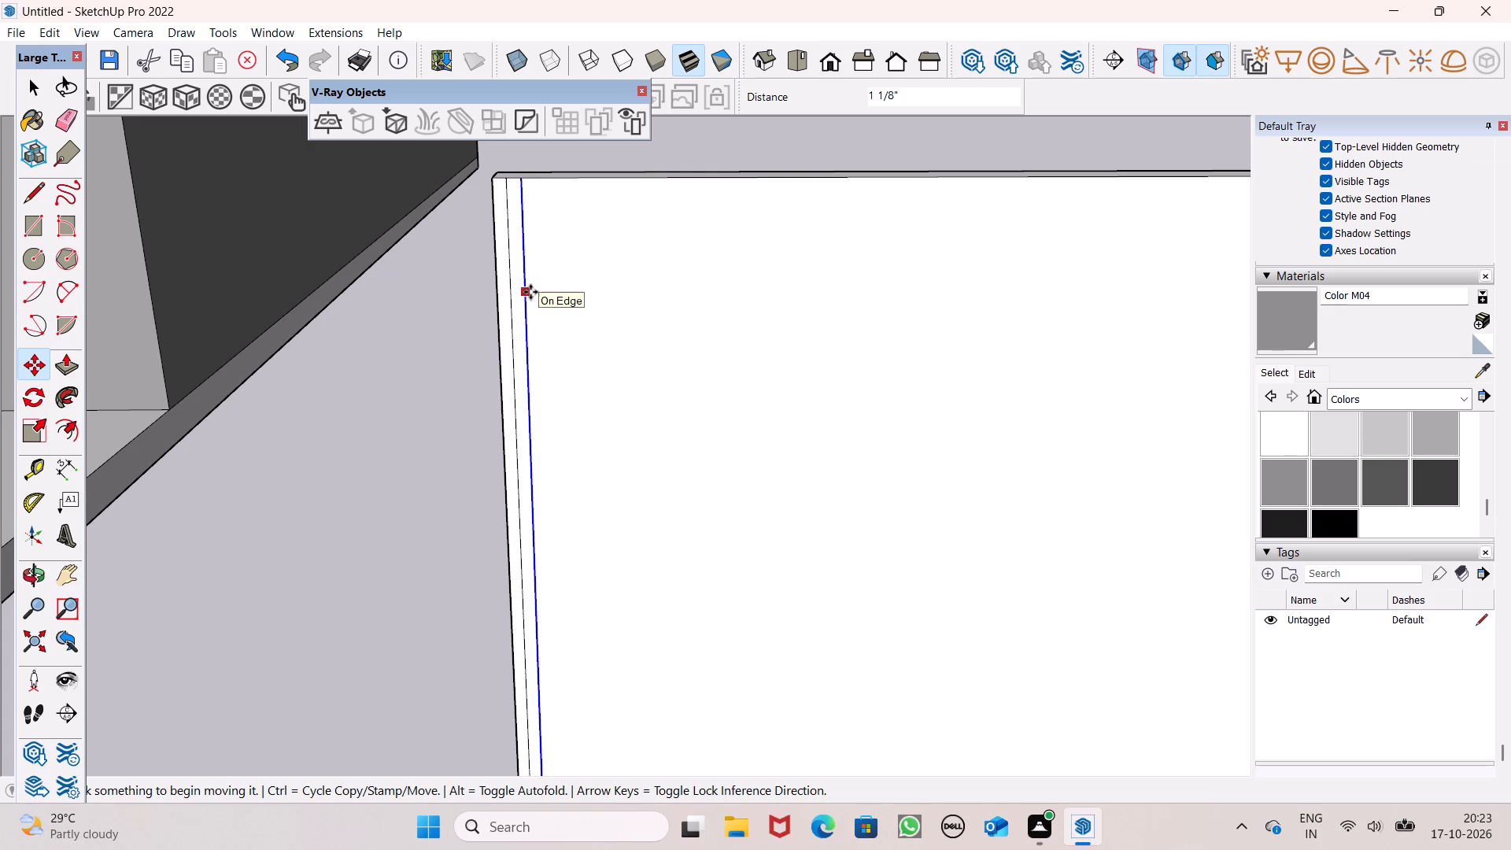
key("shift+asterisk")
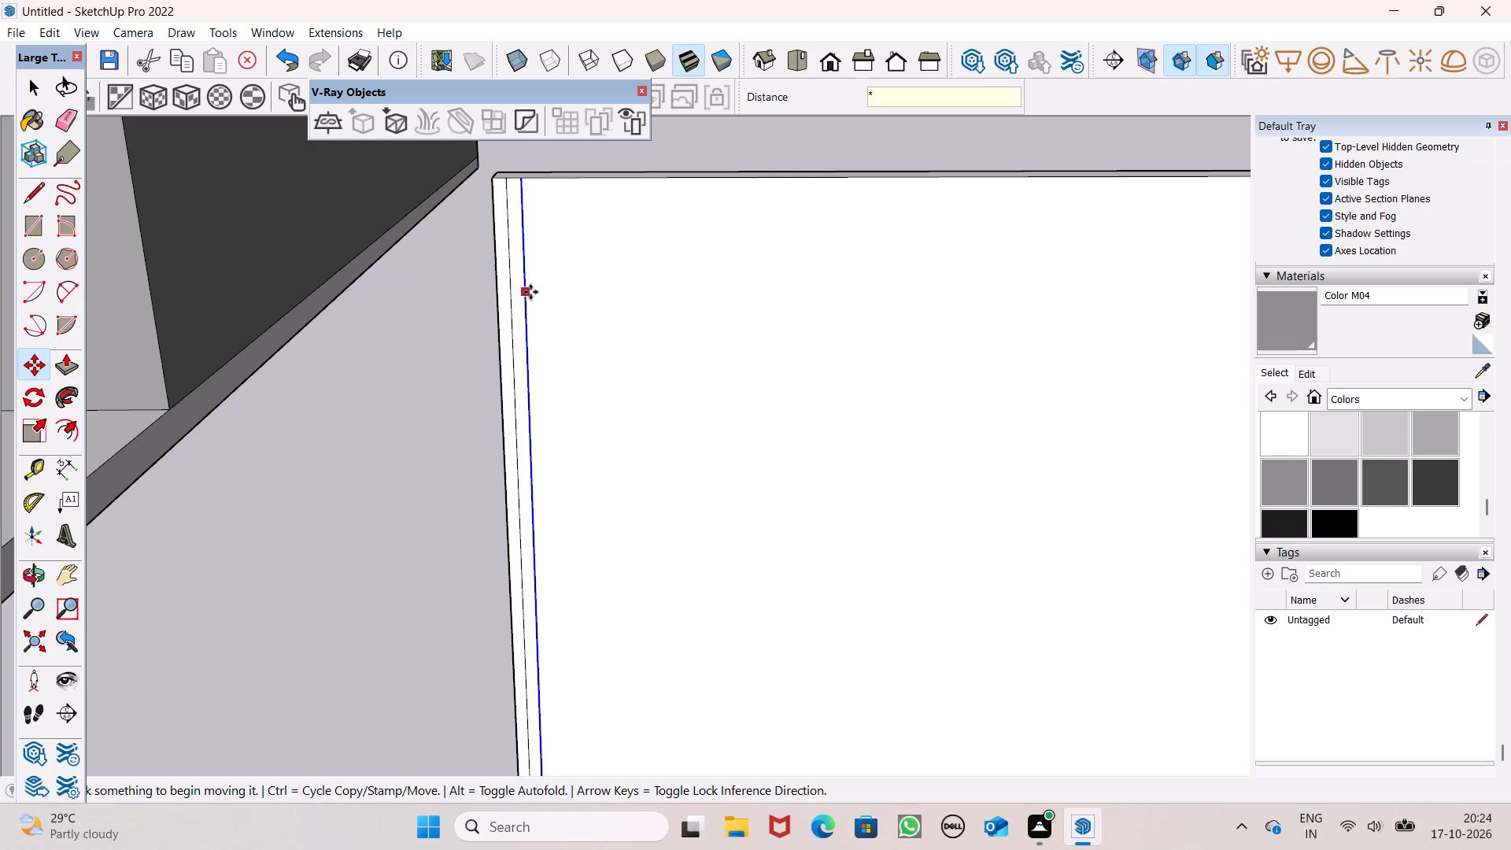
type("60'")
key("Return")
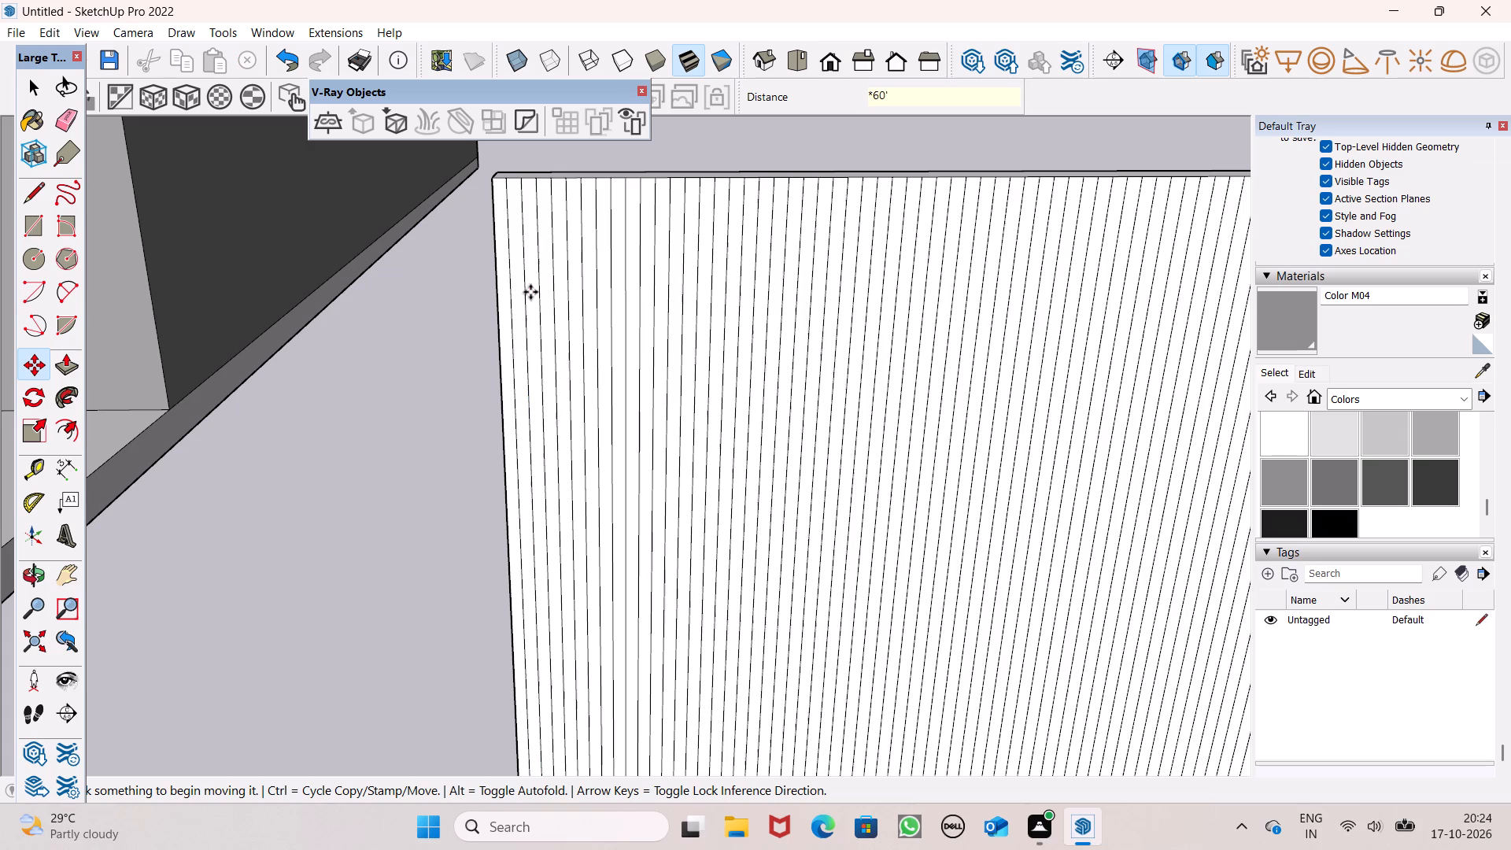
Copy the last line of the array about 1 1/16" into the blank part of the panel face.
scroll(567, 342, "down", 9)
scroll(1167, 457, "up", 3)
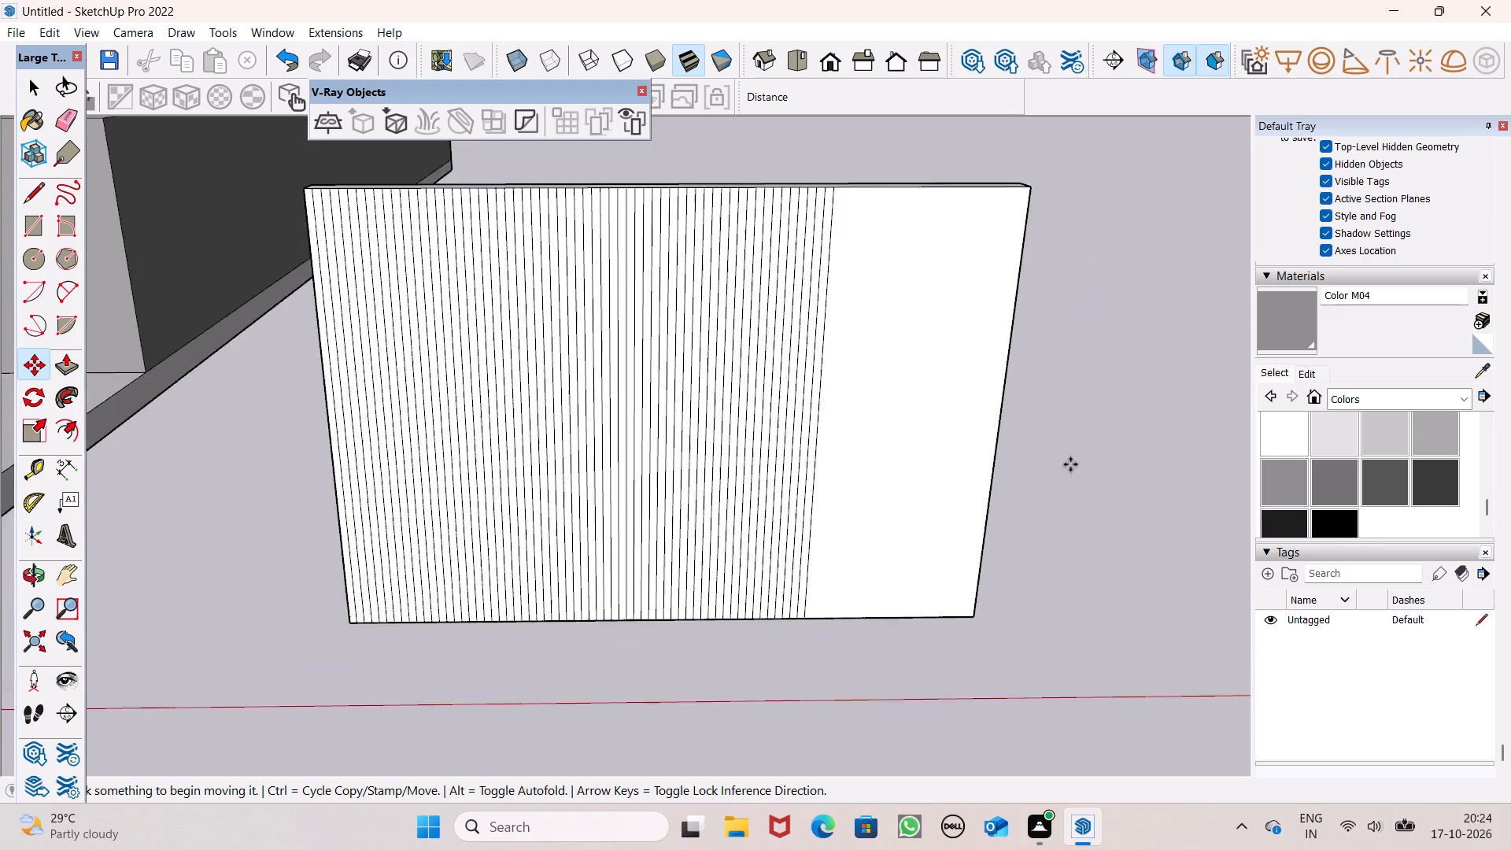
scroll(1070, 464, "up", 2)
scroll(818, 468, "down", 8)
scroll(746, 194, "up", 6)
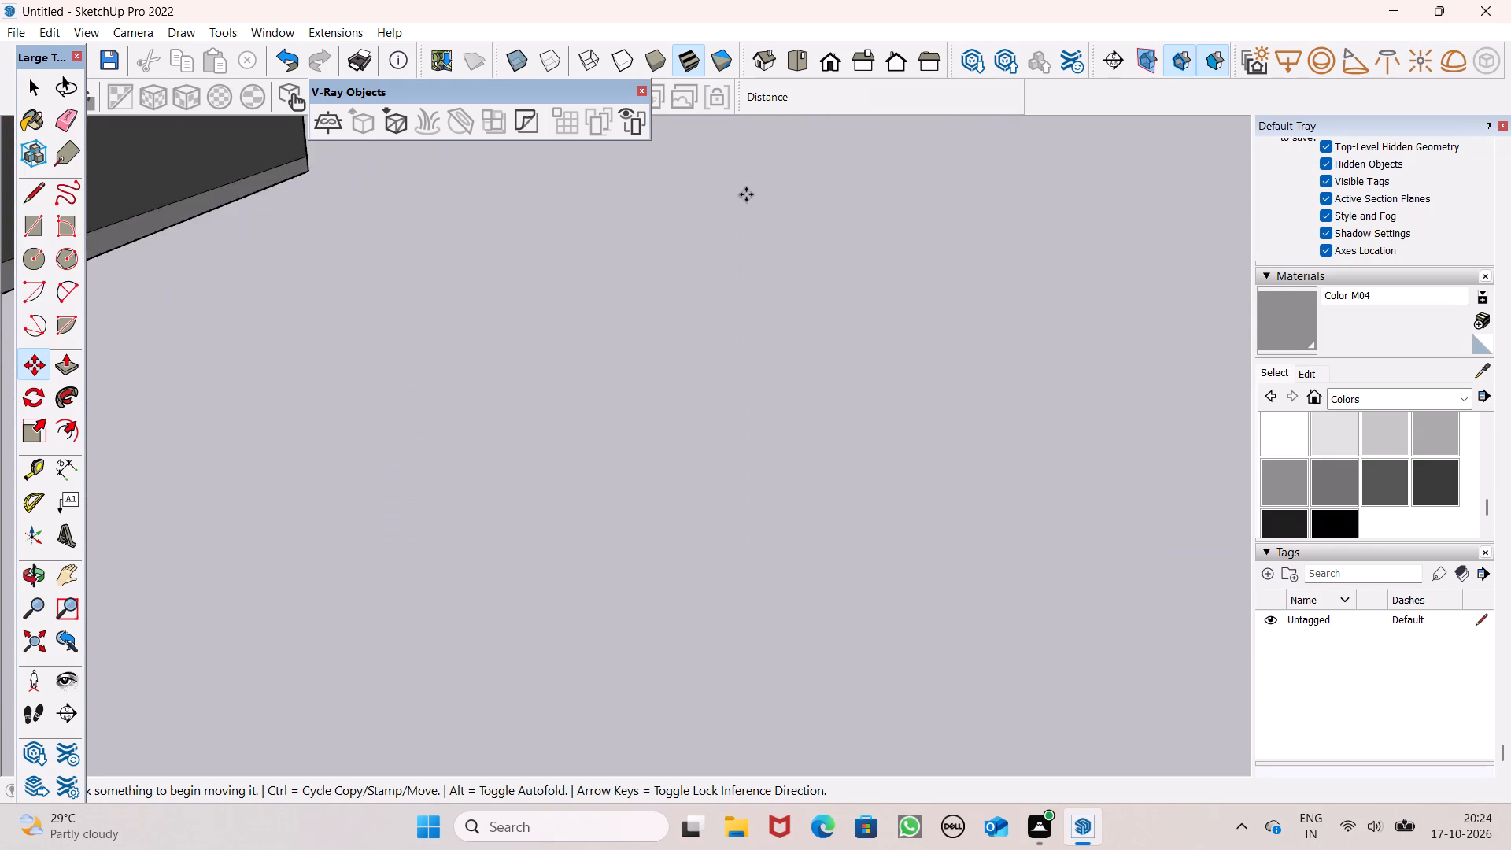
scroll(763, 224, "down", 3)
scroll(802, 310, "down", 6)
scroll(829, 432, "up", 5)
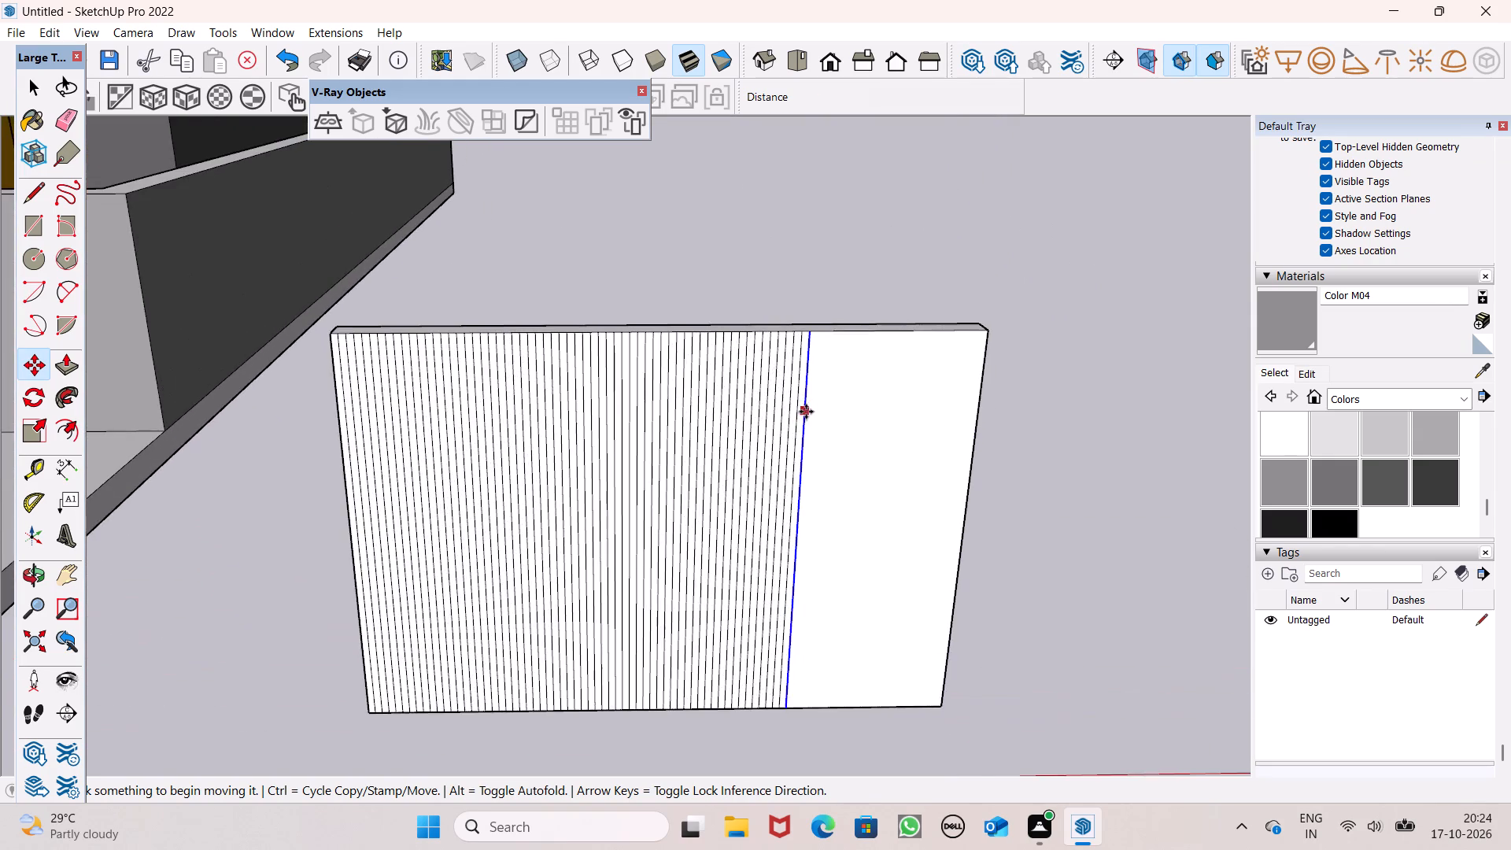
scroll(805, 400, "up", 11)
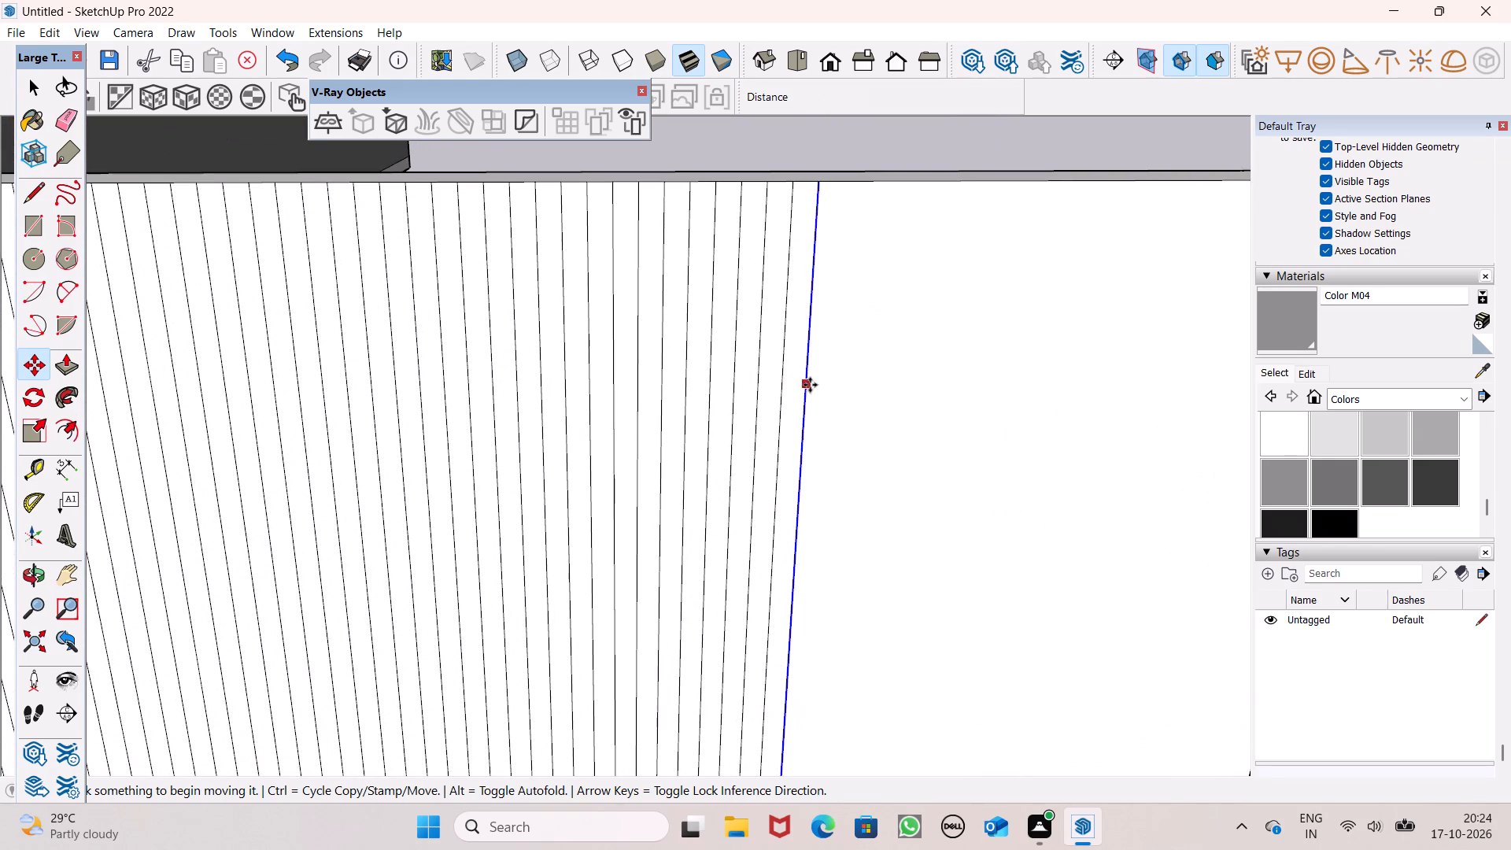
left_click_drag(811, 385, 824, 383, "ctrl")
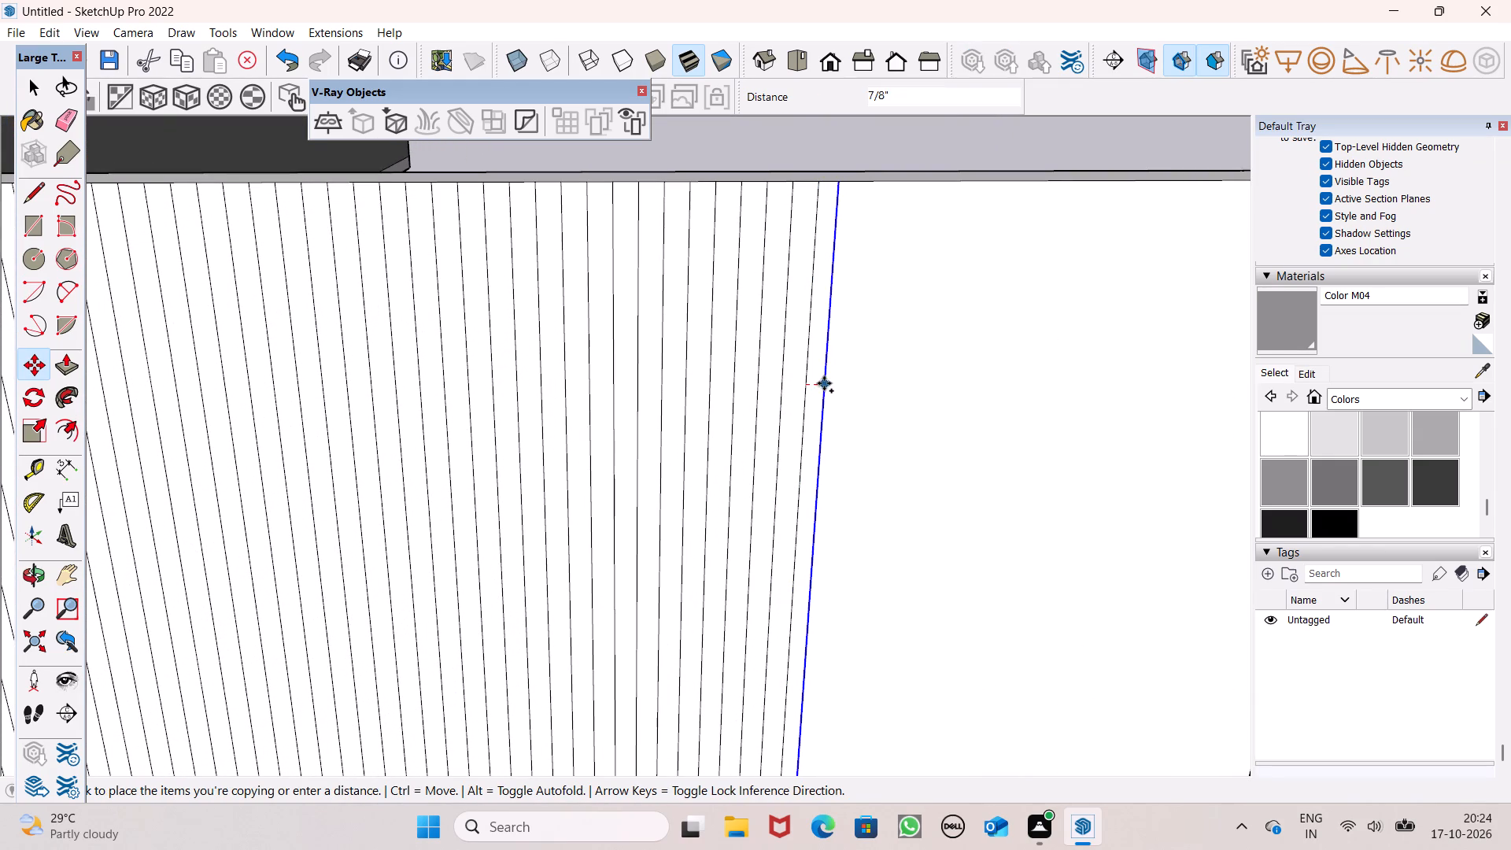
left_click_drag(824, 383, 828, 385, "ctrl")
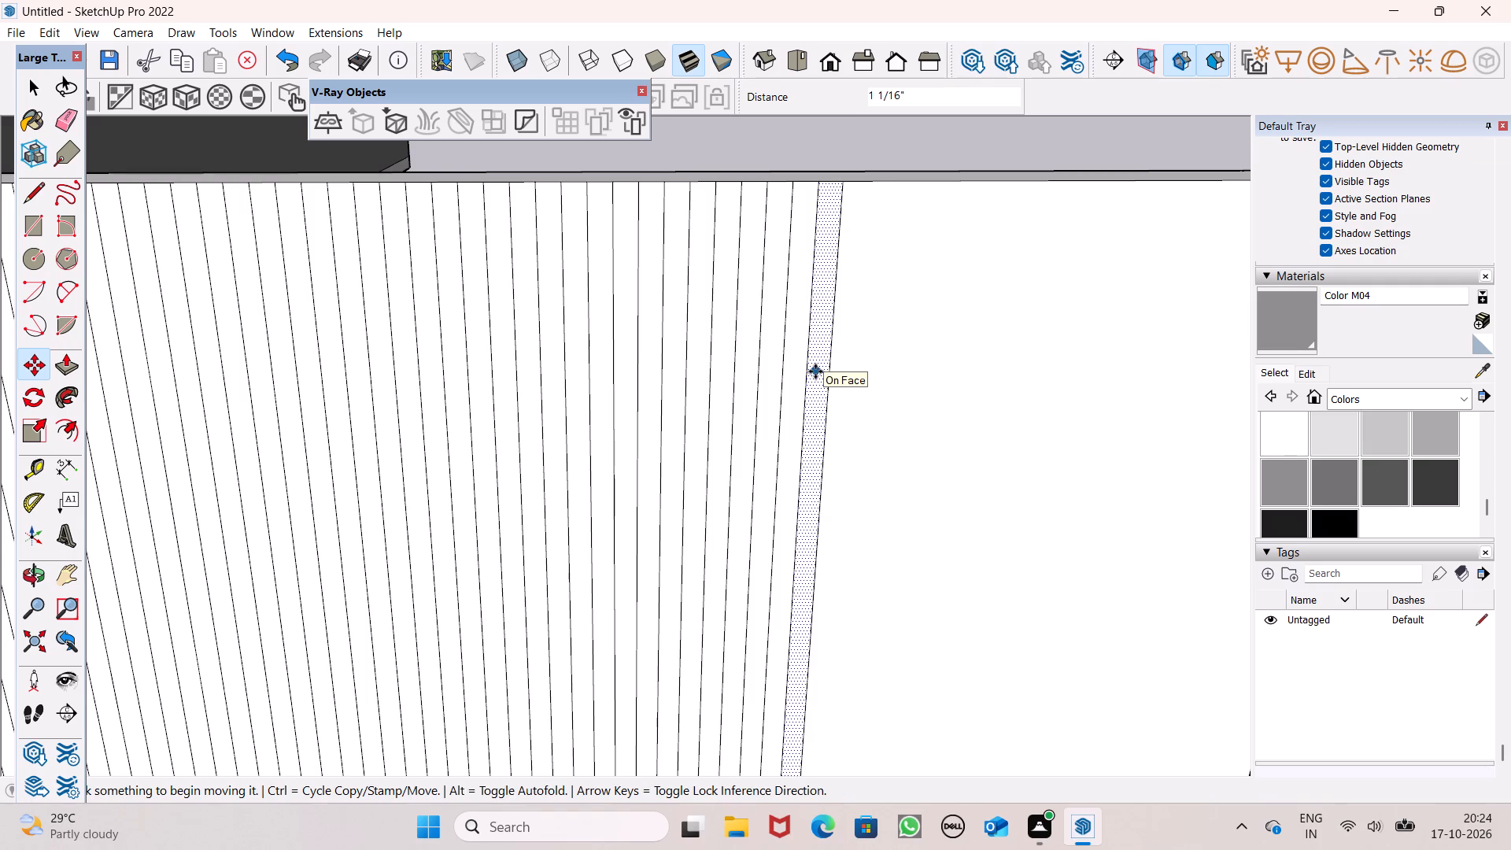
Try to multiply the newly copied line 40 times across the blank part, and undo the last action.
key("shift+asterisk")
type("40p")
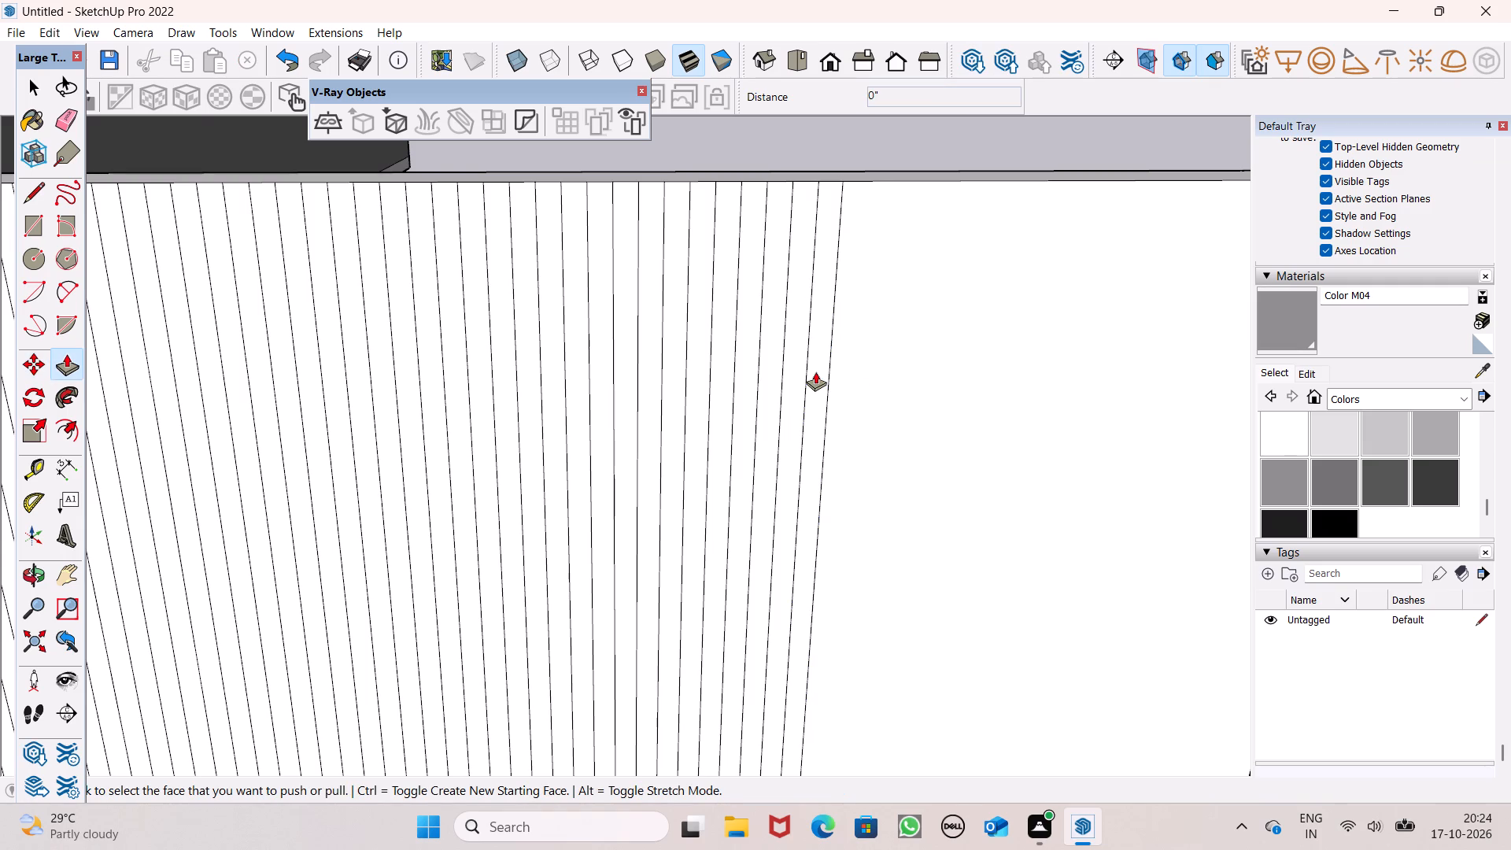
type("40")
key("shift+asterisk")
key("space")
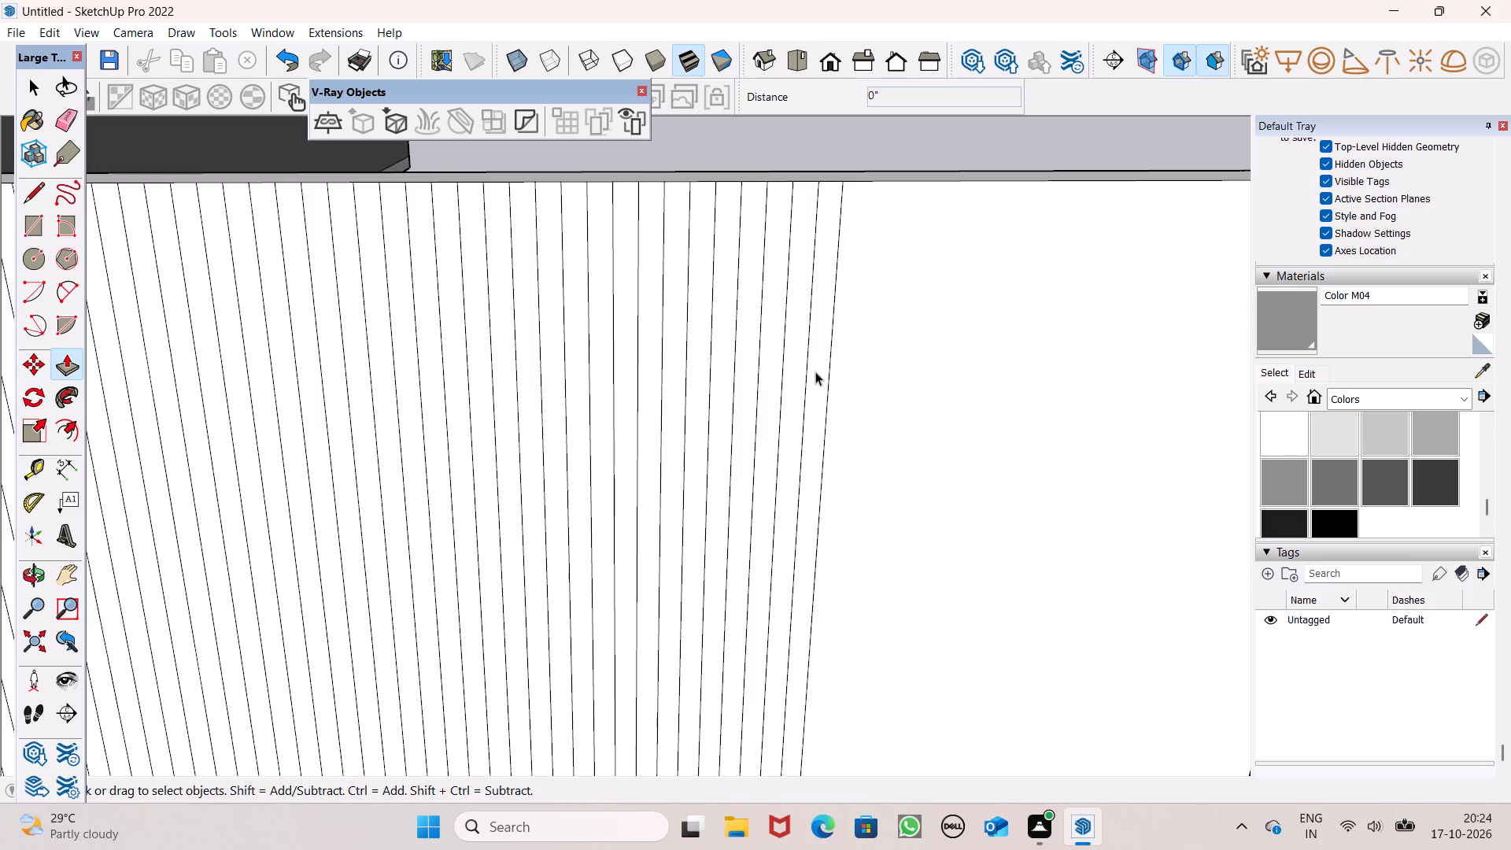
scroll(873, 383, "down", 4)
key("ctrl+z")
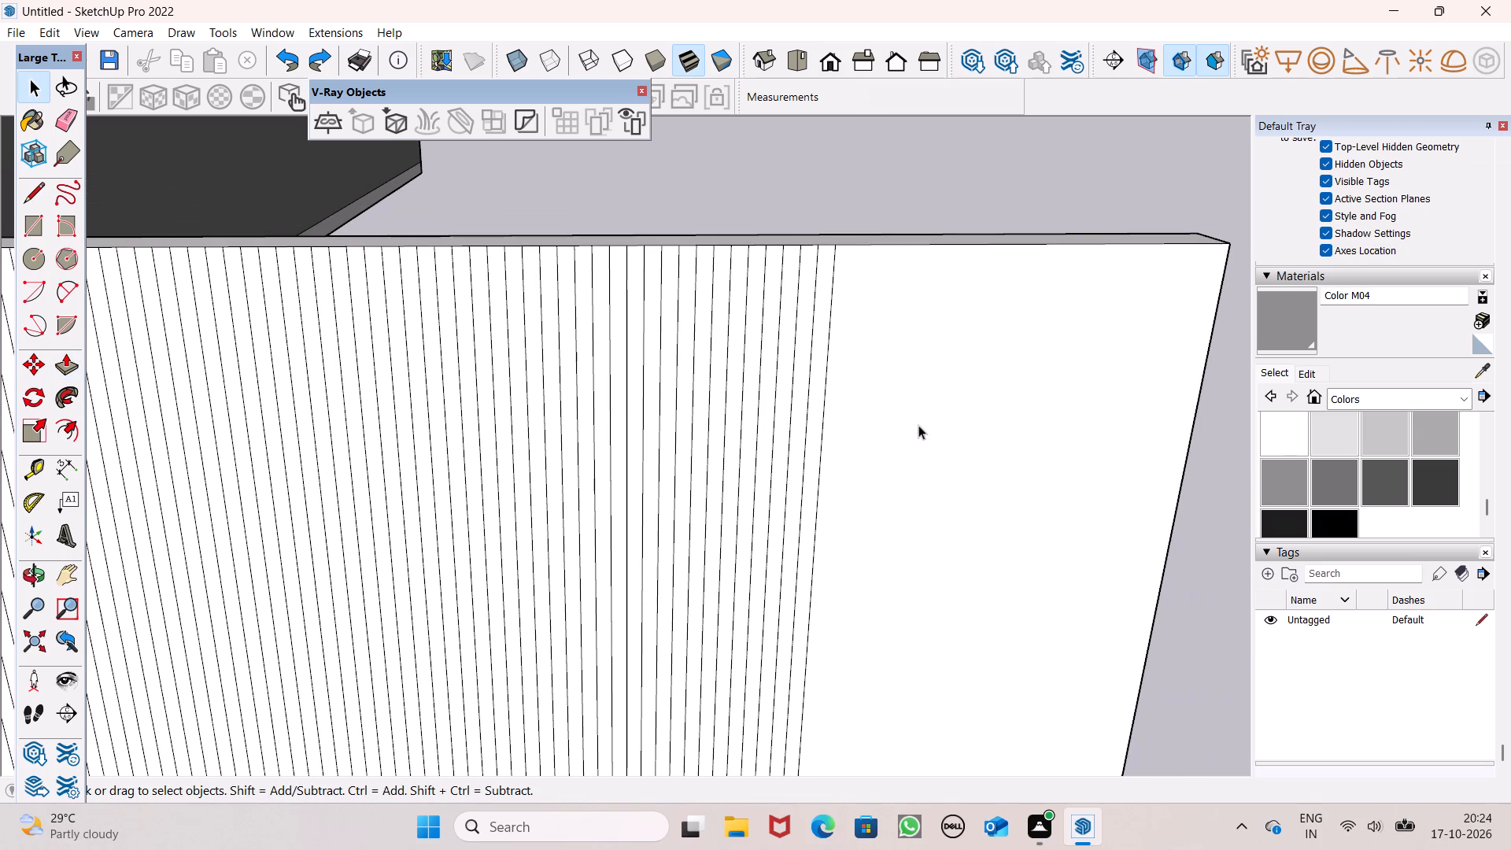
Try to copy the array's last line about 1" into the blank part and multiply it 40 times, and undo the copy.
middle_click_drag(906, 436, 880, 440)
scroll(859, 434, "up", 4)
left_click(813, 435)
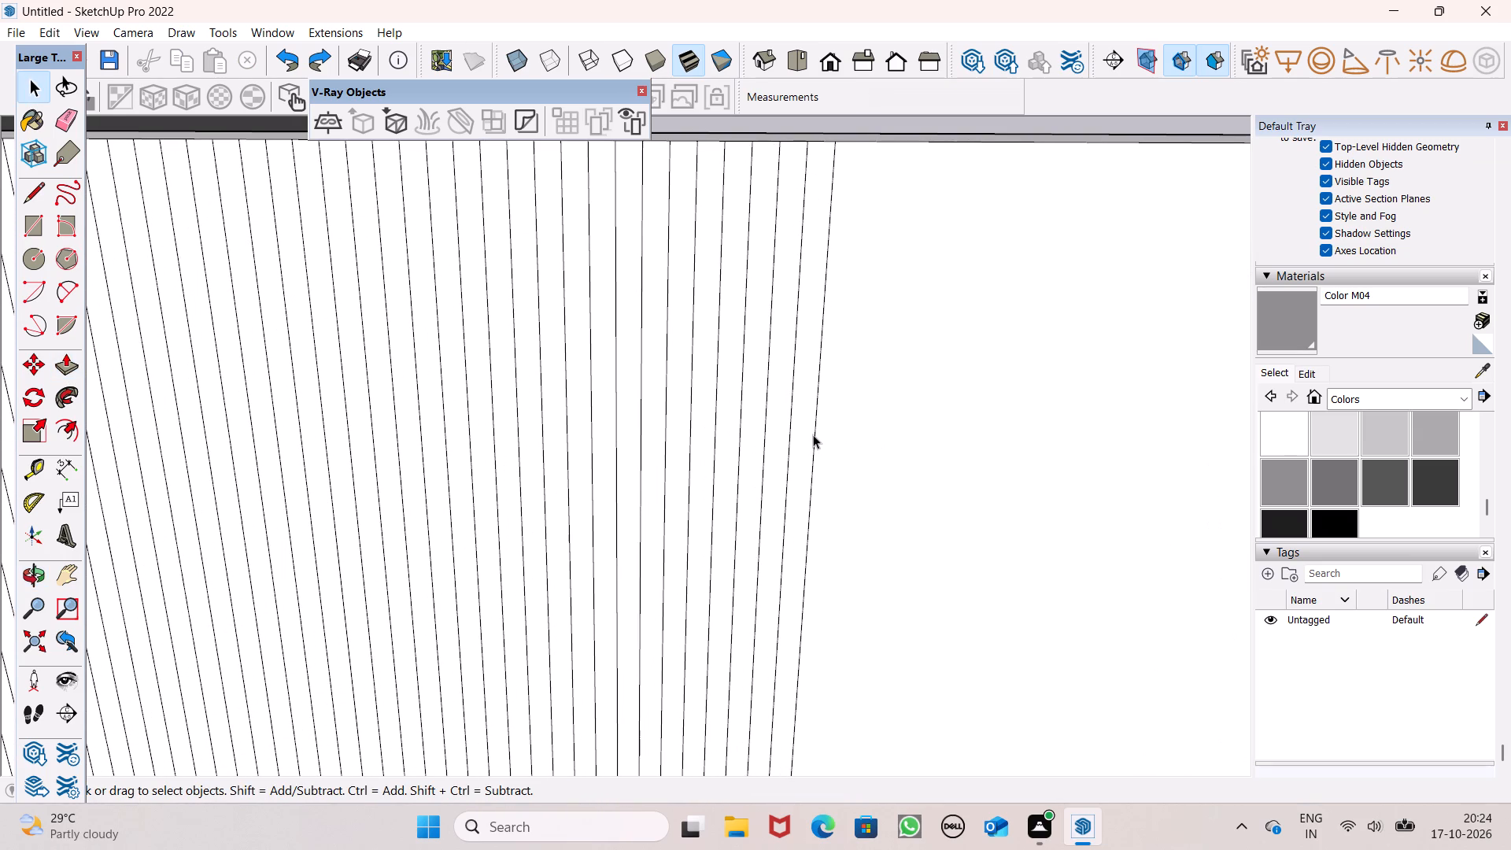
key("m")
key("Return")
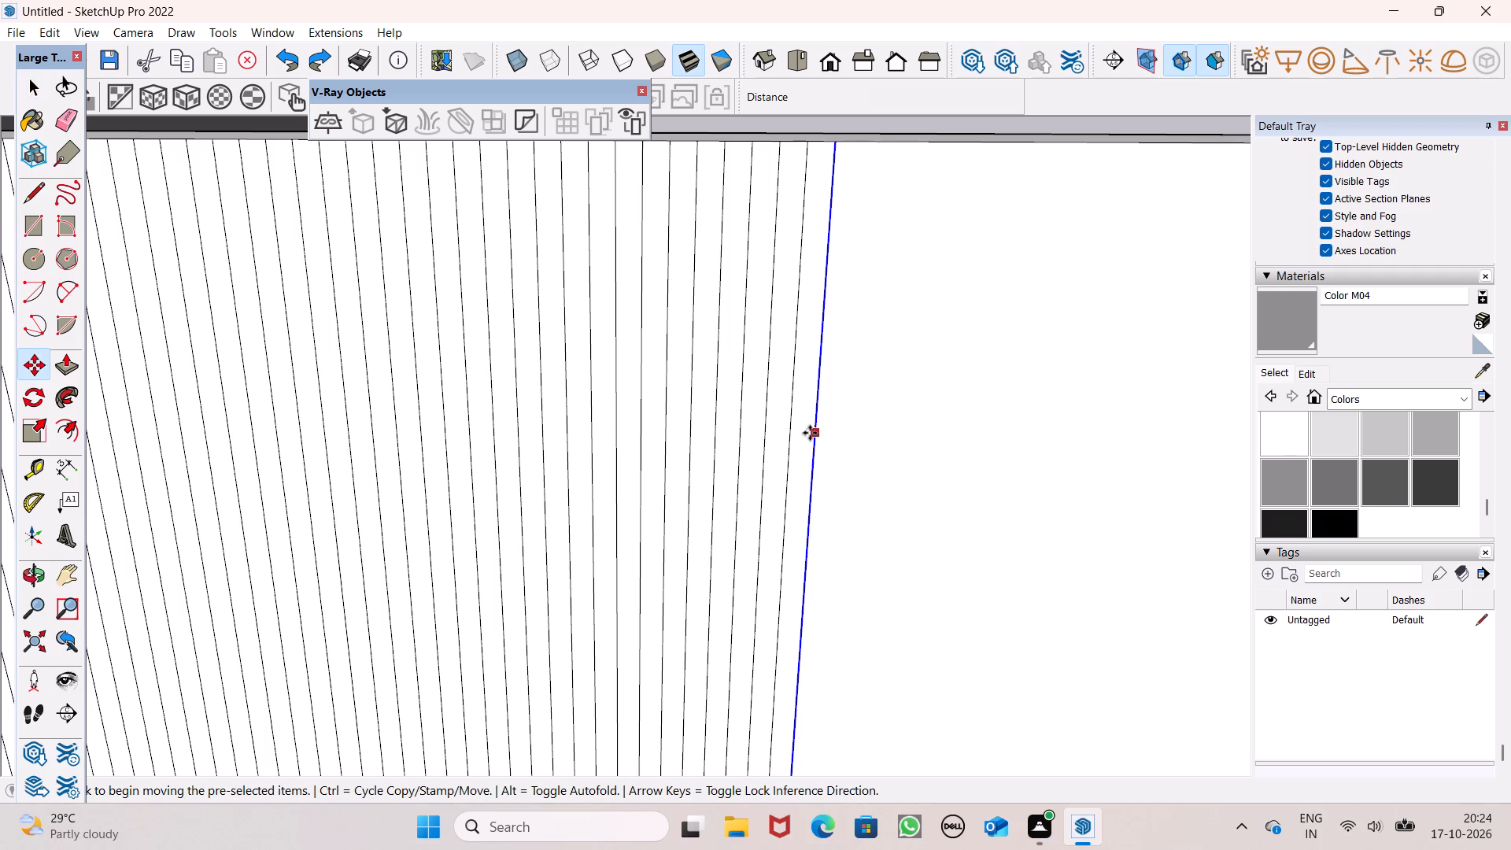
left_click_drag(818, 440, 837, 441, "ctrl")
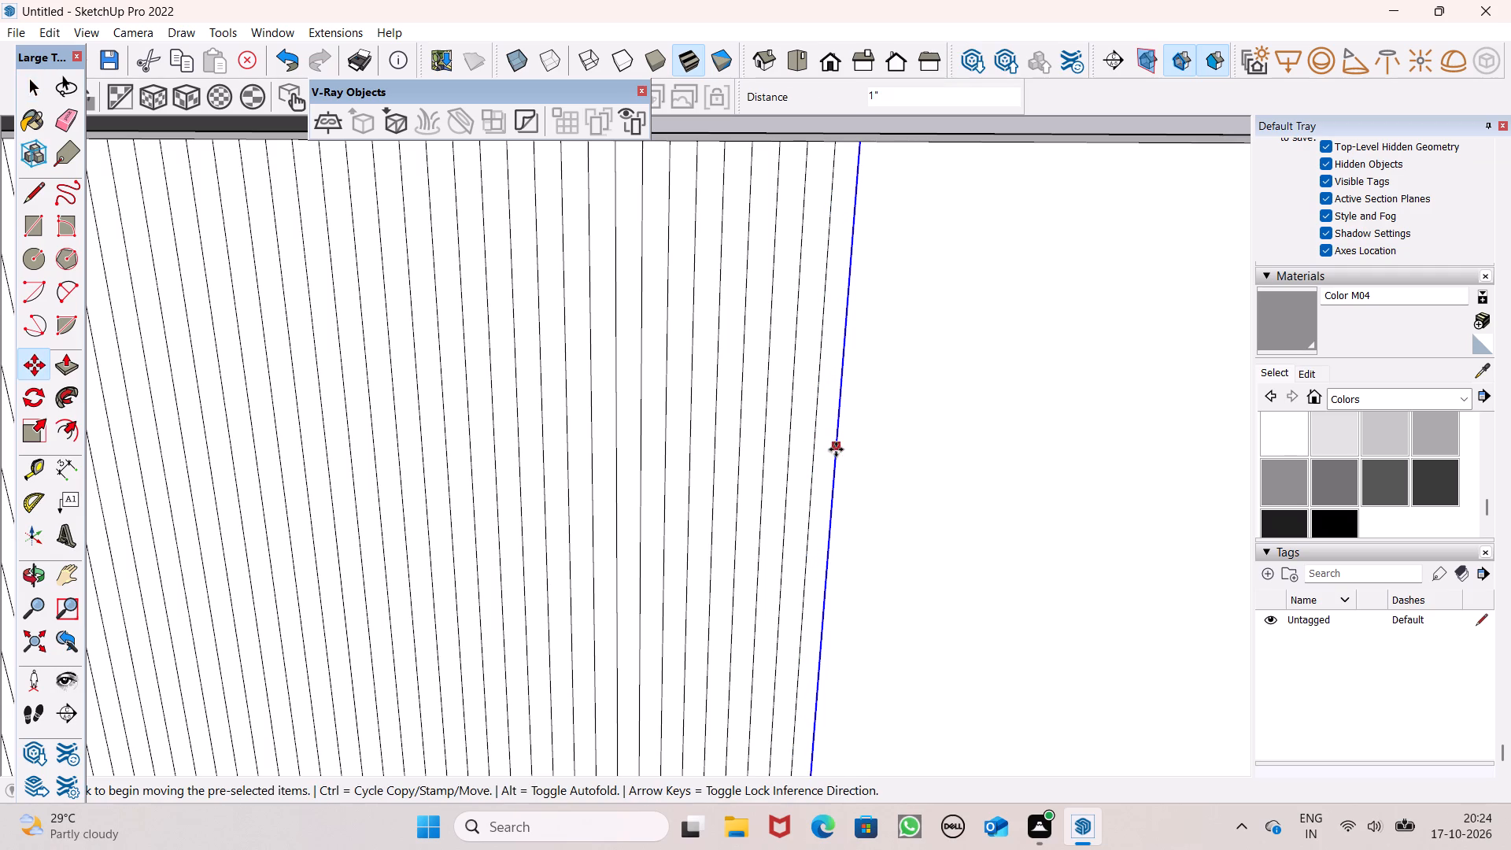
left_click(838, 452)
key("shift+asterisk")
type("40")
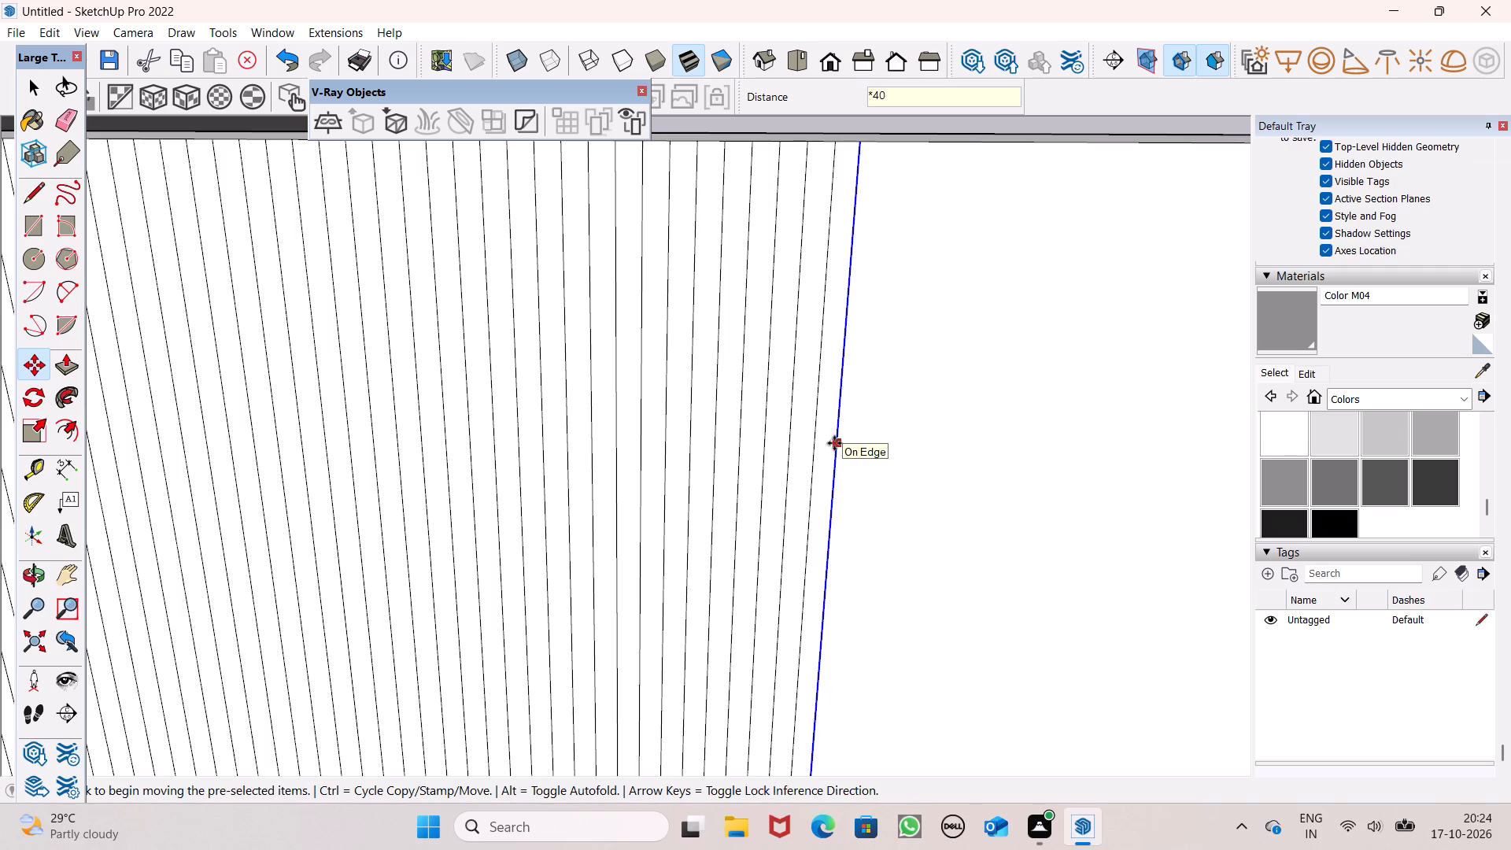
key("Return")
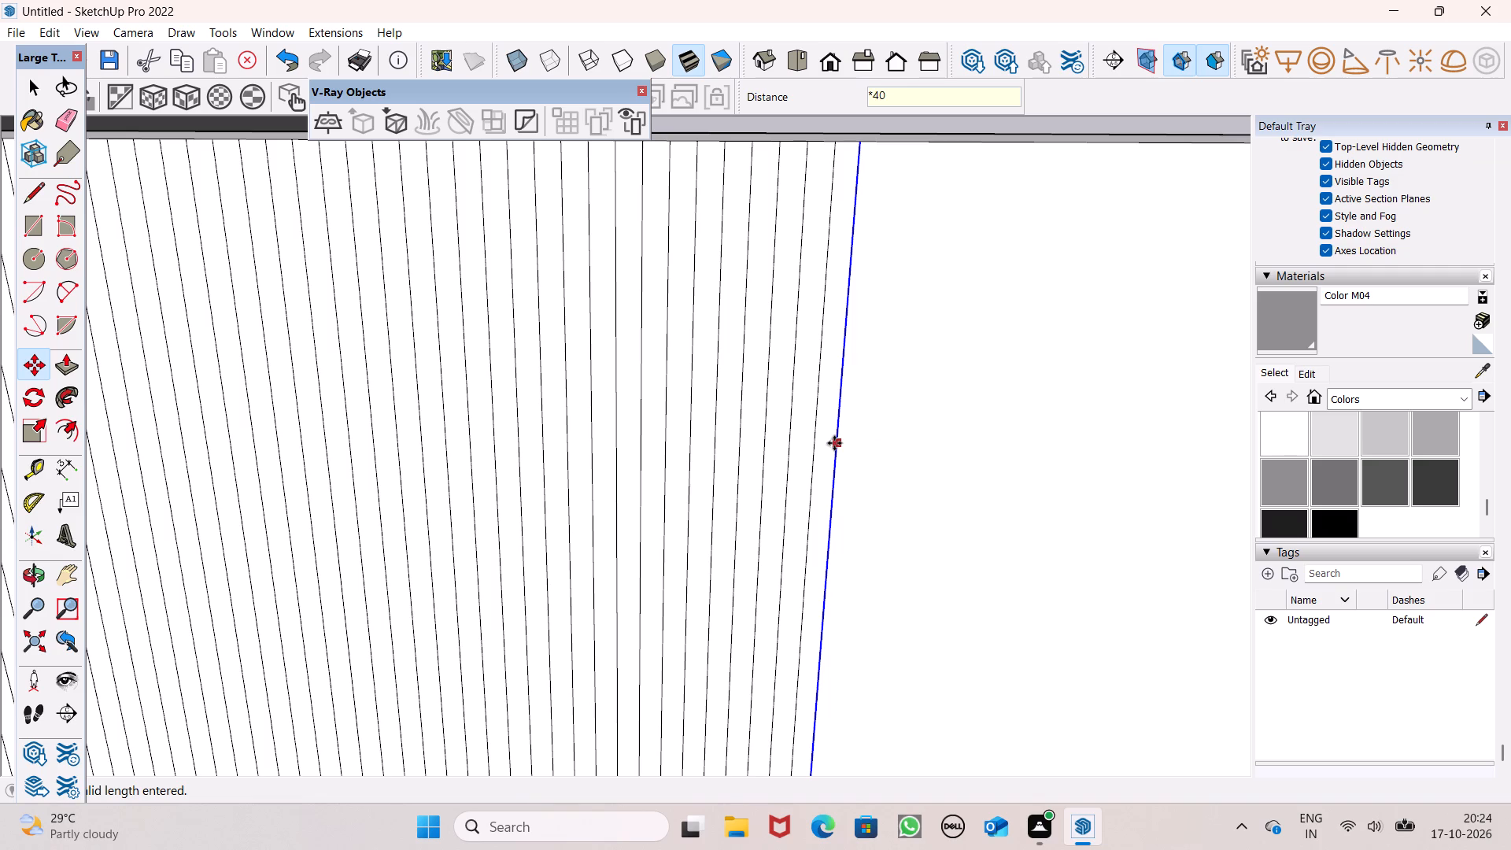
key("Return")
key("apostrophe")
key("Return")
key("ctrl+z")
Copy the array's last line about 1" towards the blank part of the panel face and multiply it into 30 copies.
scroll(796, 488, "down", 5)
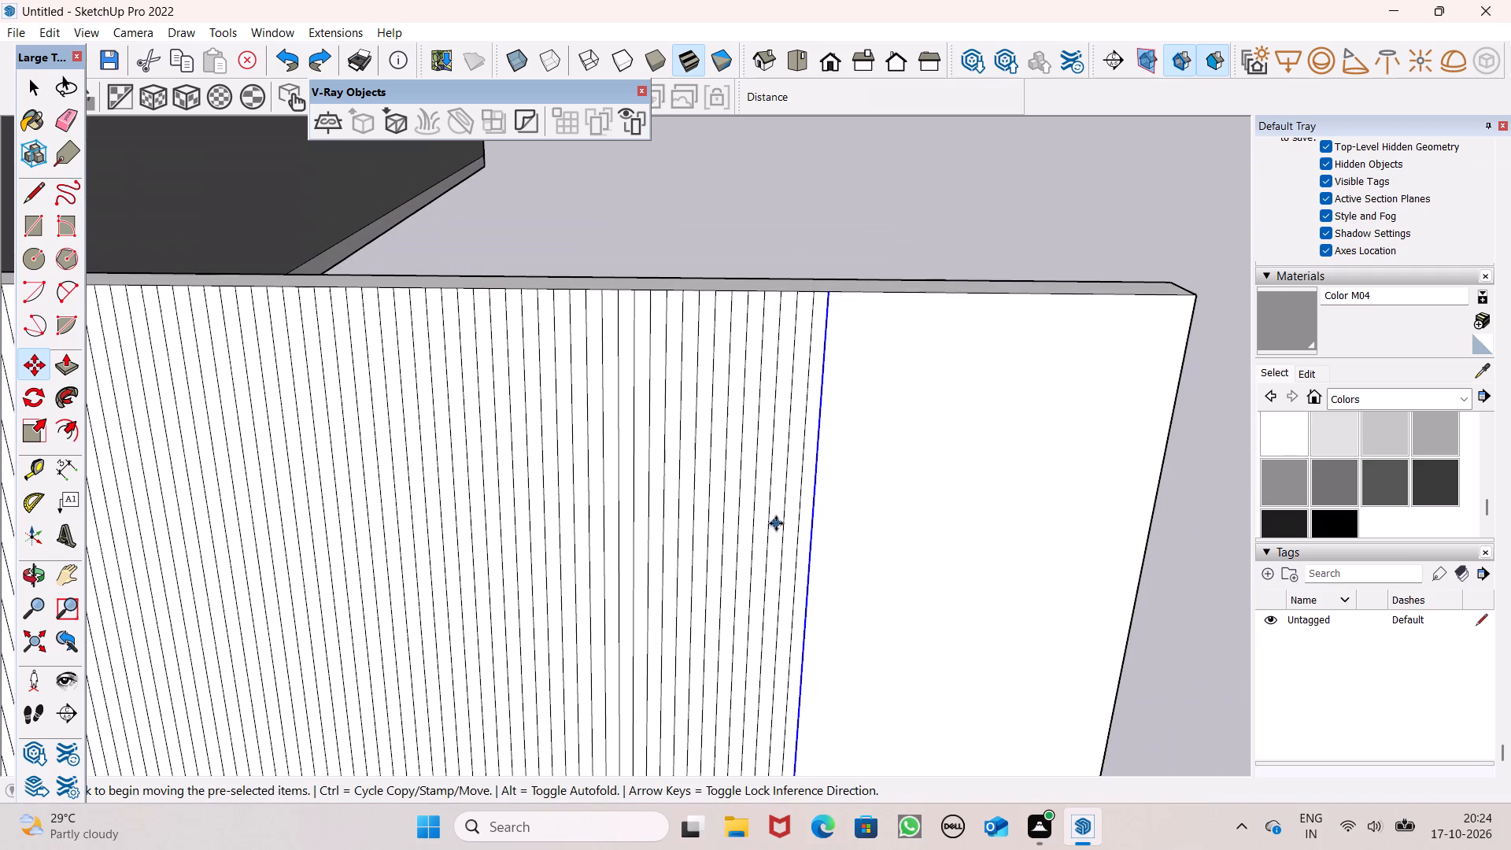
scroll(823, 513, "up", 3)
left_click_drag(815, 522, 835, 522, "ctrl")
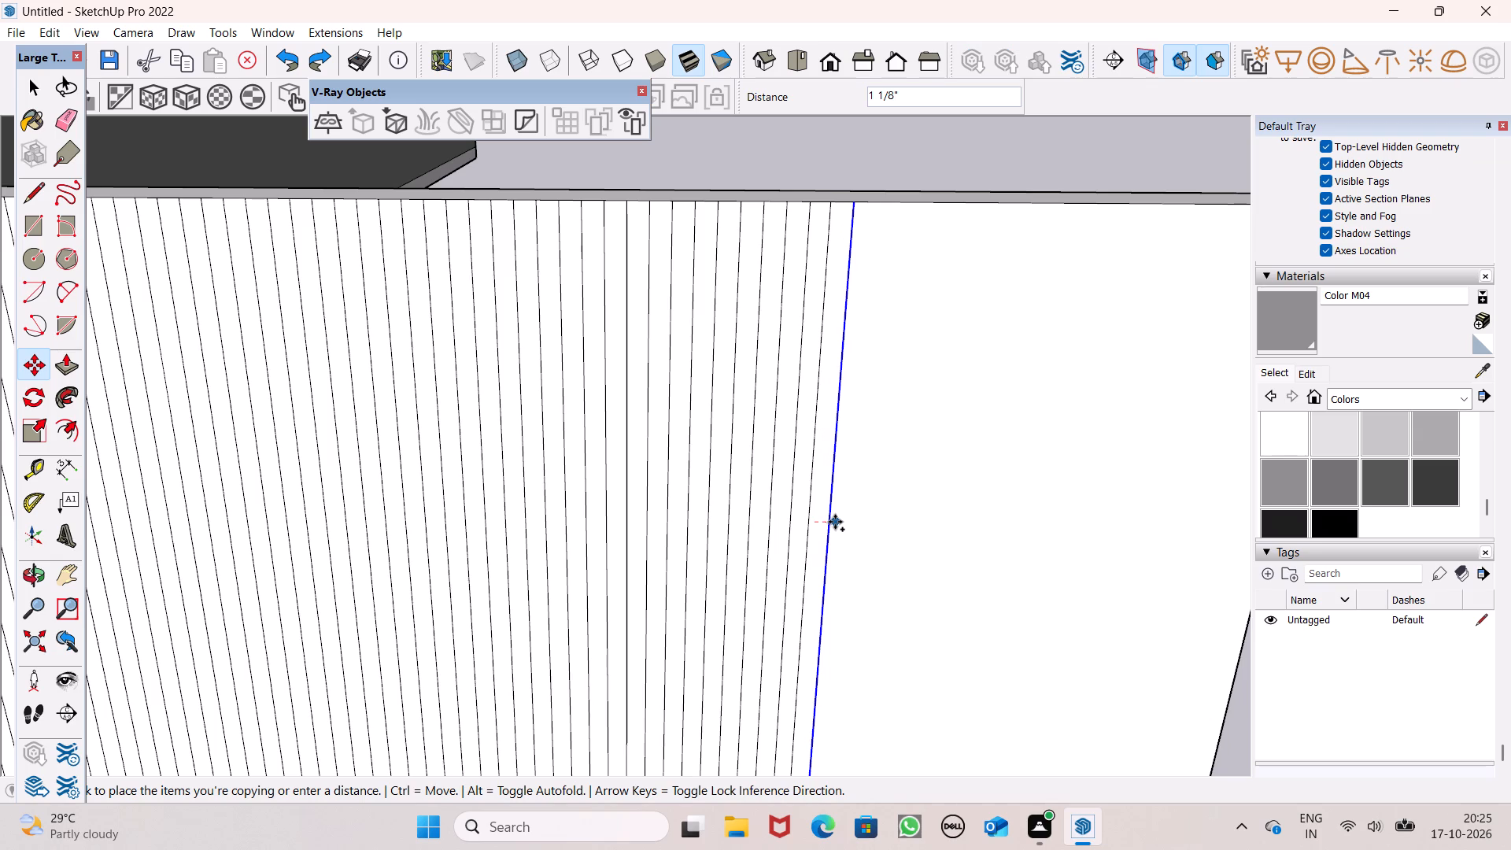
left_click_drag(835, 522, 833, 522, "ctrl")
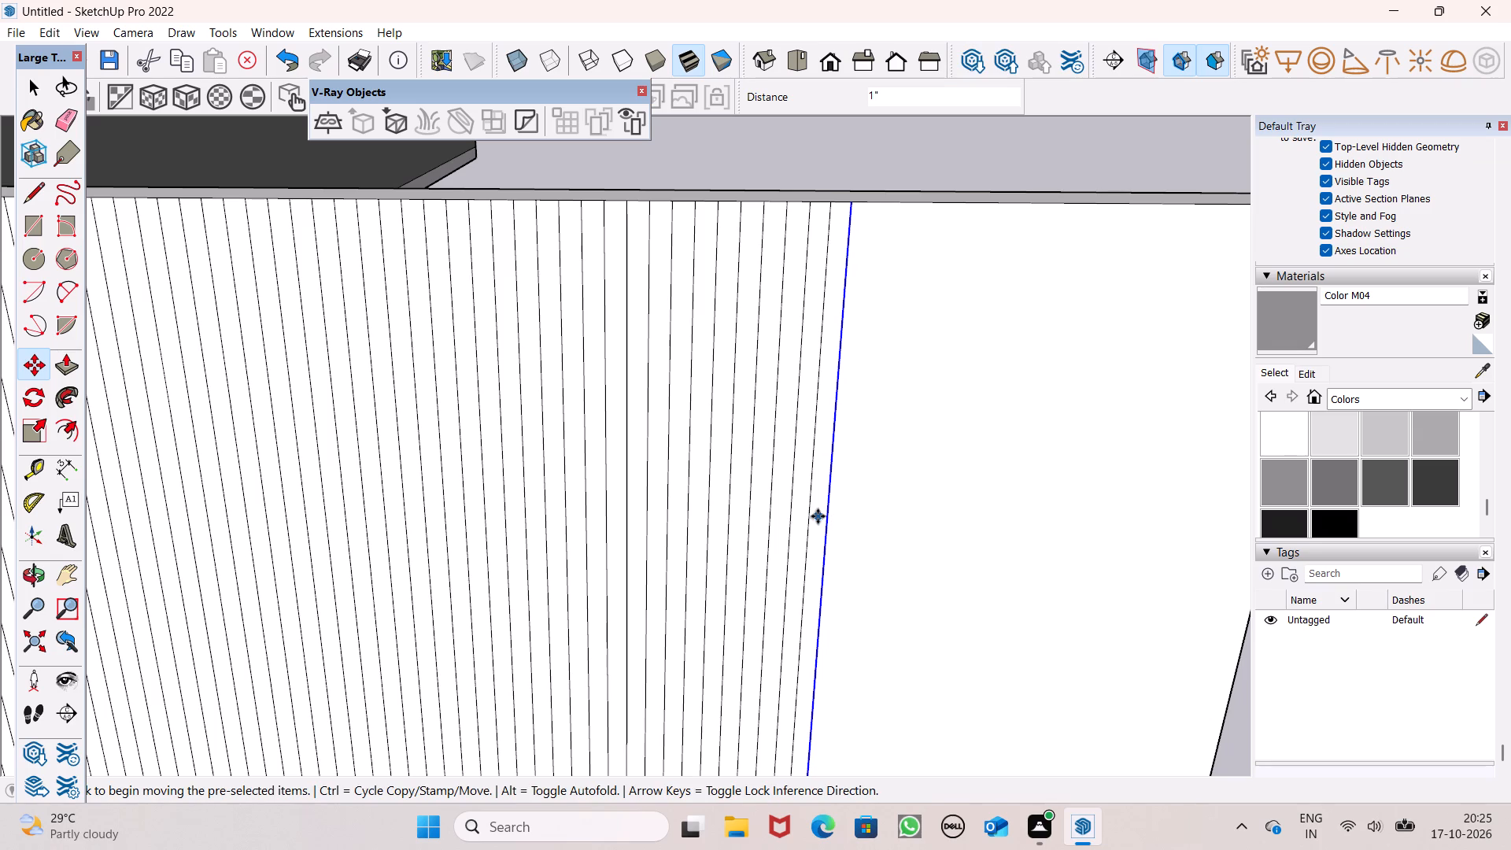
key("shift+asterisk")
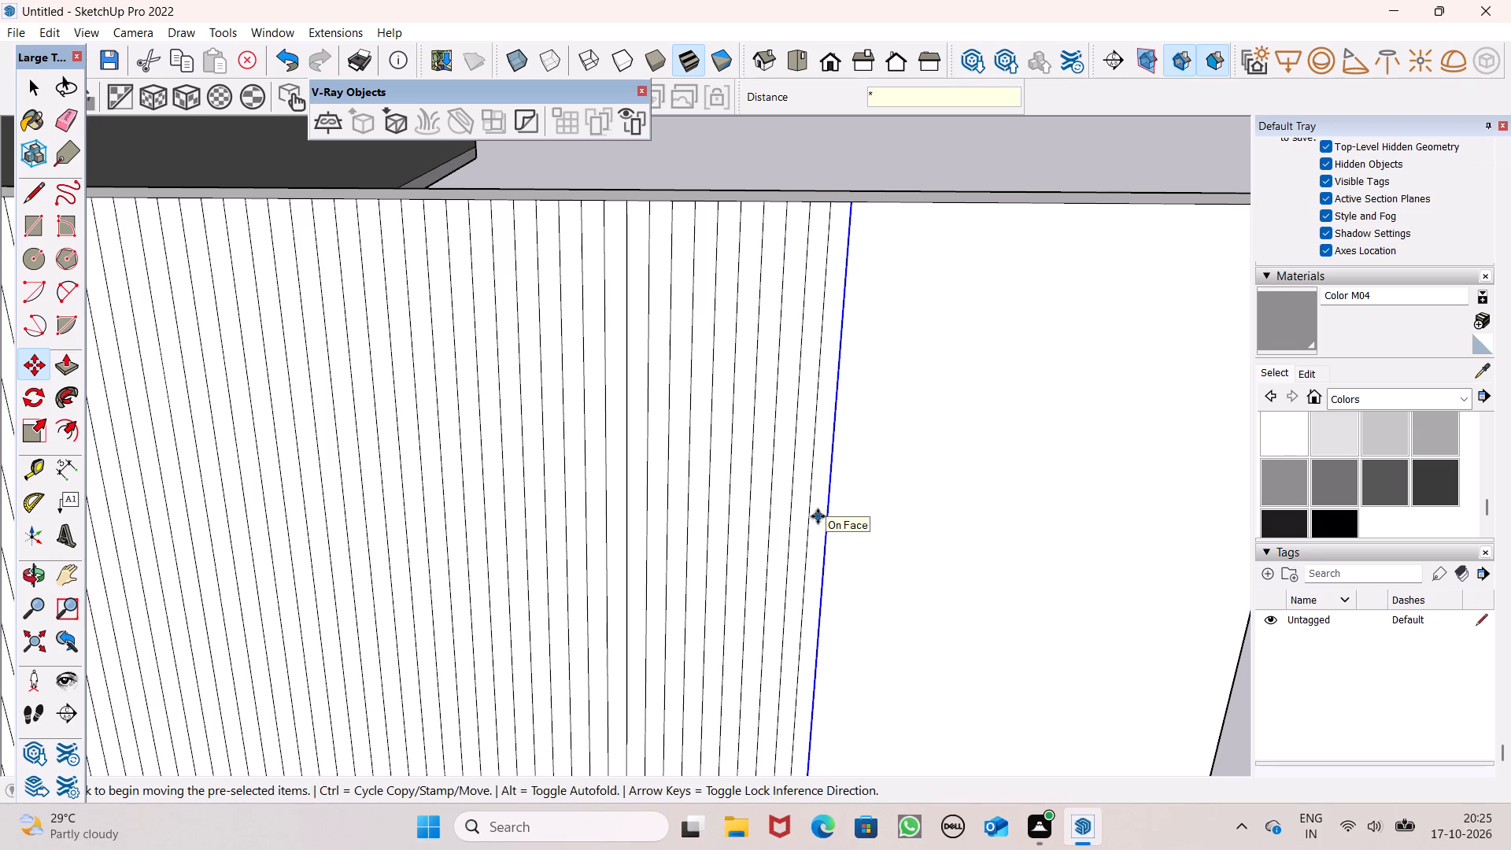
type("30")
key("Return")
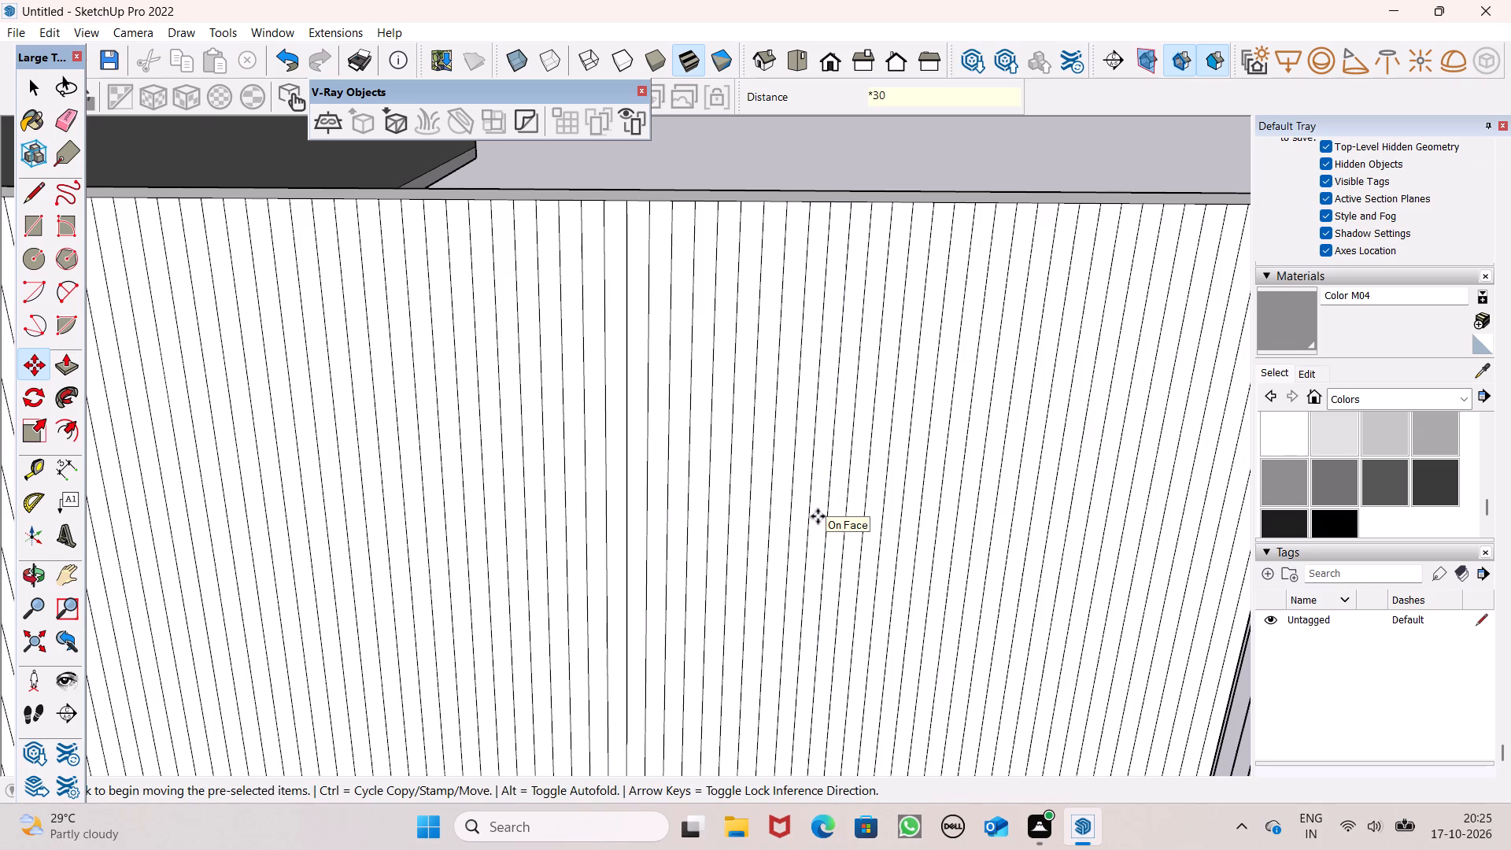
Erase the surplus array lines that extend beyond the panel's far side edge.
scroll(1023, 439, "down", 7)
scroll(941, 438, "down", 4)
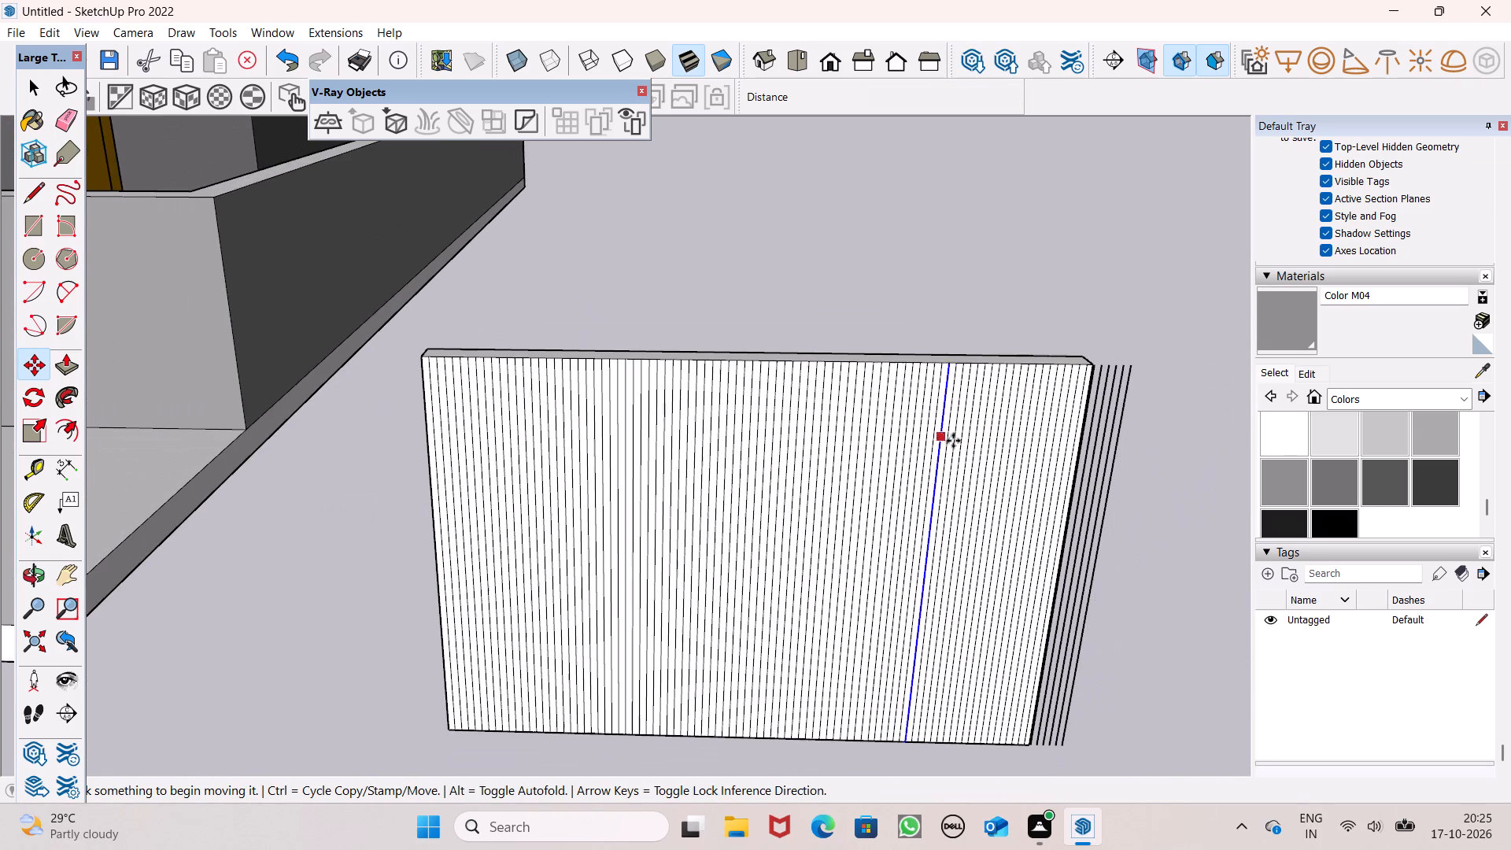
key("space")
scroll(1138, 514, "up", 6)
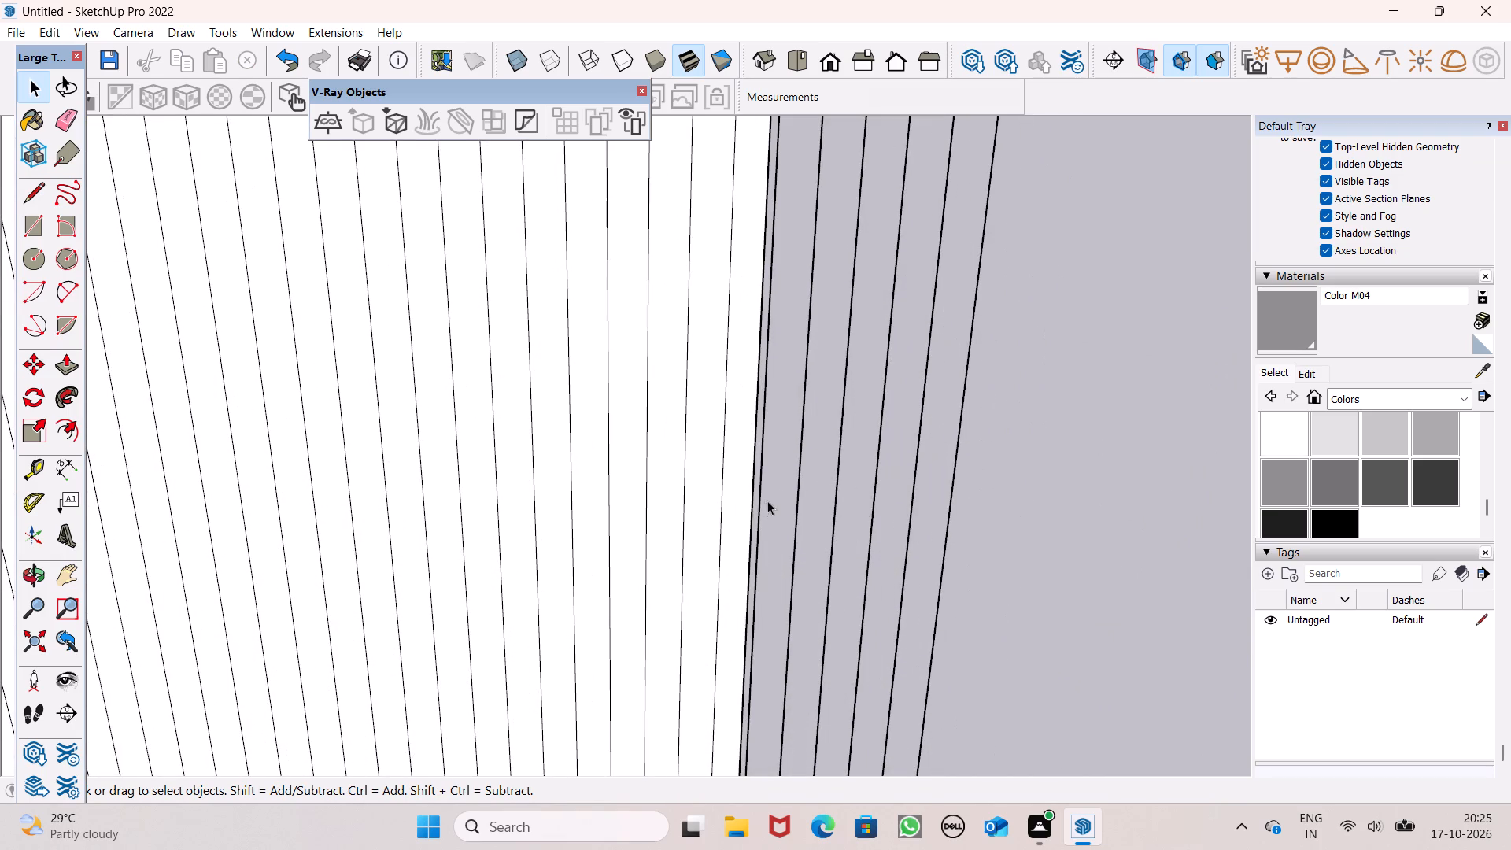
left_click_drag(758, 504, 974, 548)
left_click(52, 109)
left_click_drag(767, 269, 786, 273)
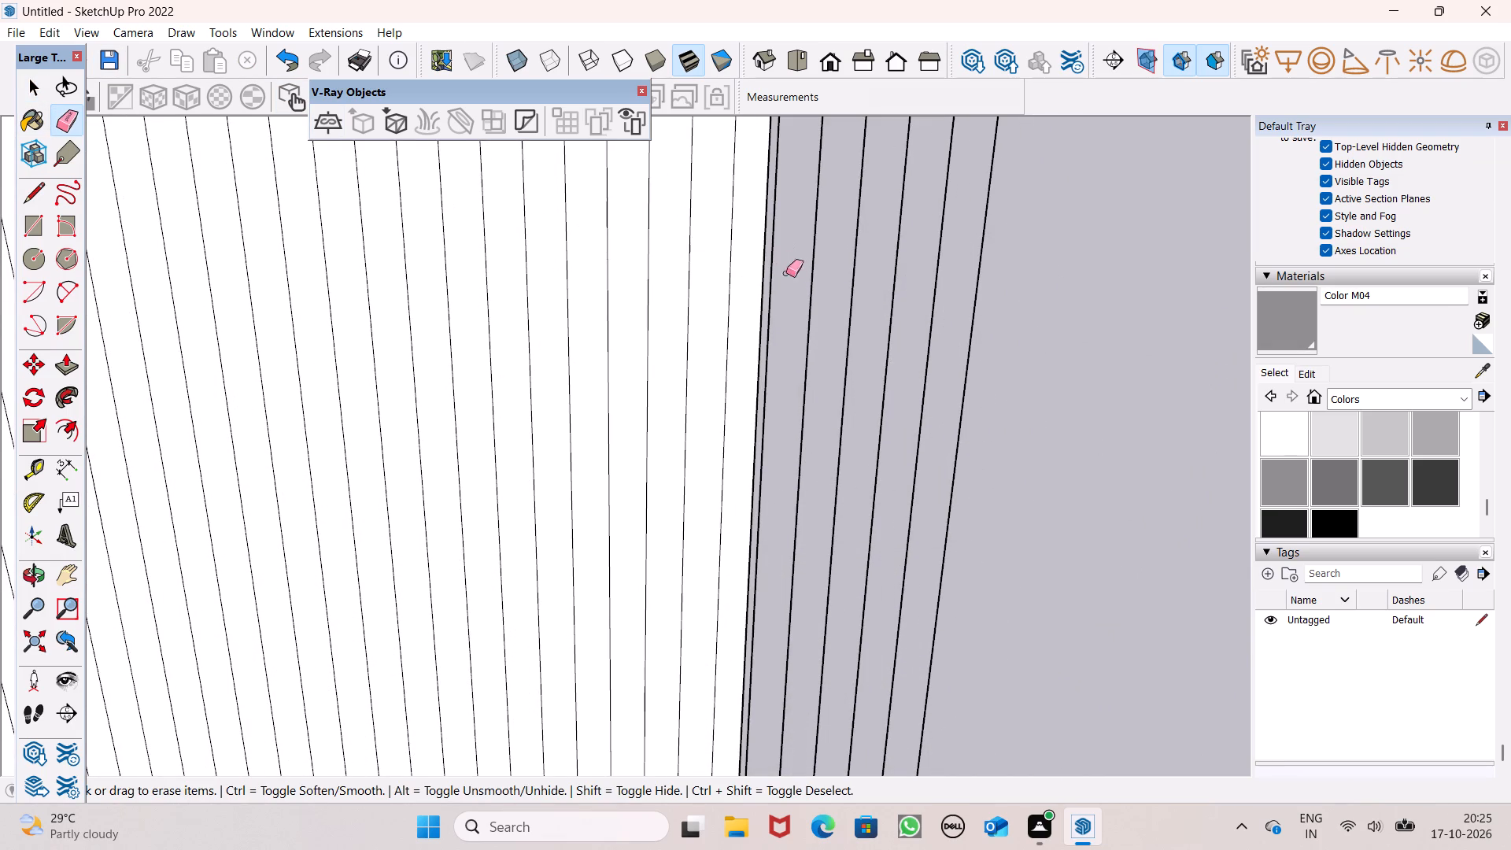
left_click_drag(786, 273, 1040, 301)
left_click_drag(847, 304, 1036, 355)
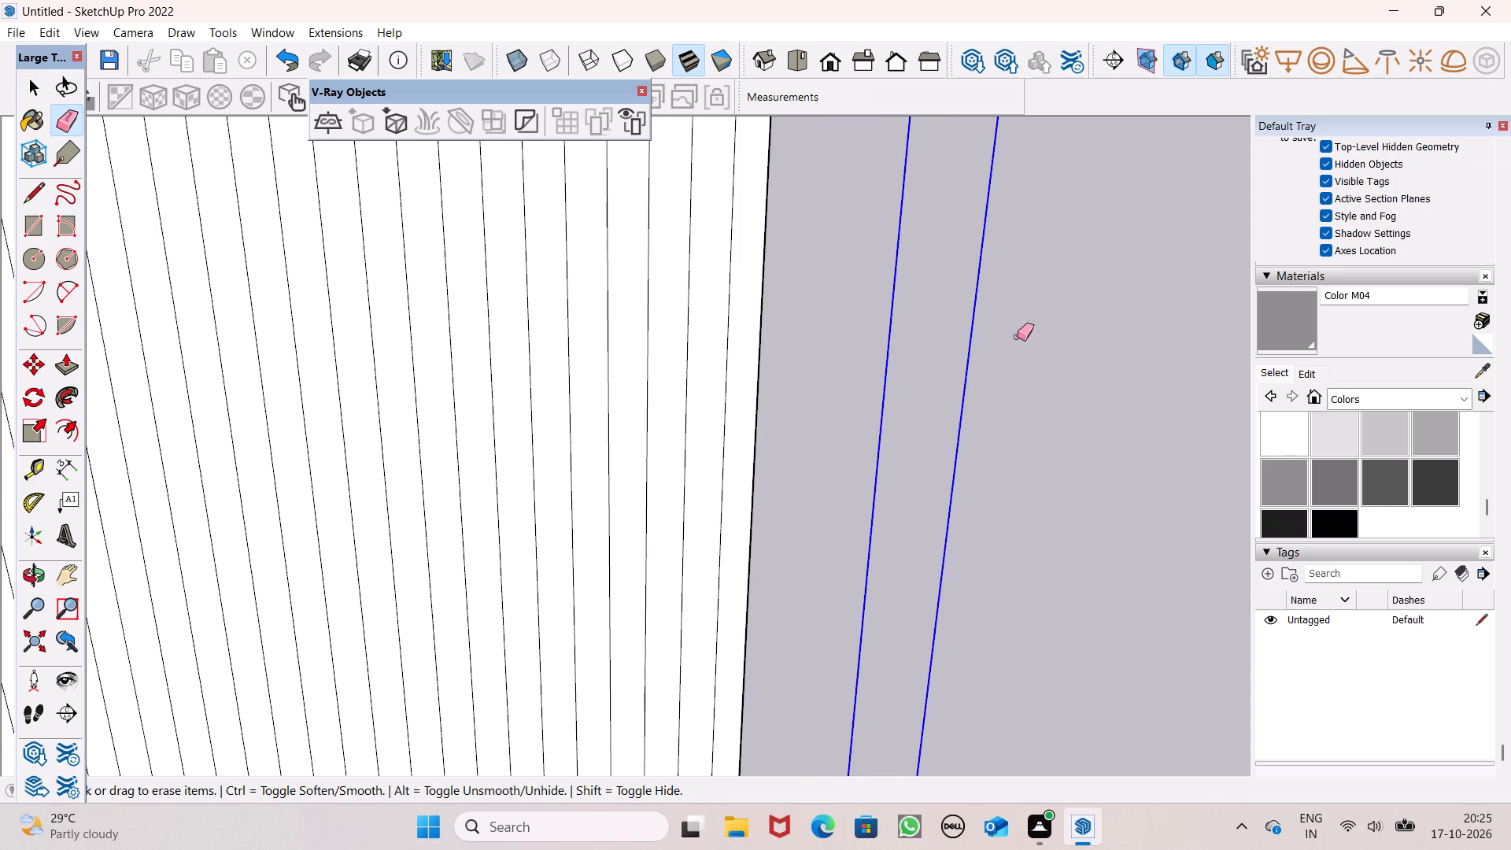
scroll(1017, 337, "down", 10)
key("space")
Choose the Wood Floor material from the Wood collection.
scroll(1018, 405, "up", 6)
scroll(1015, 401, "down", 1)
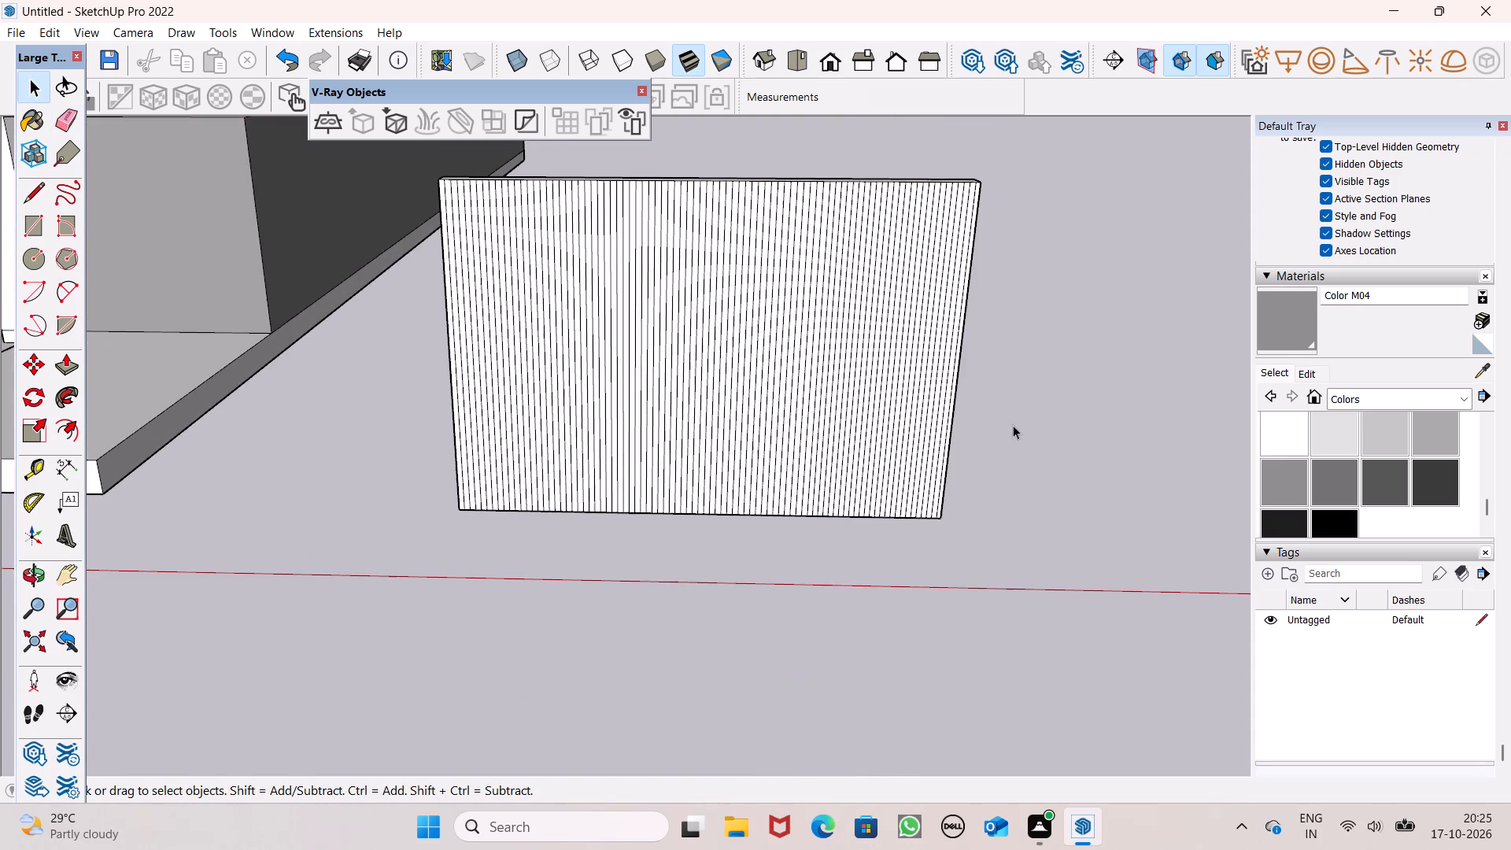
middle_click_drag(1012, 425, 994, 381)
scroll(993, 375, "down", 3)
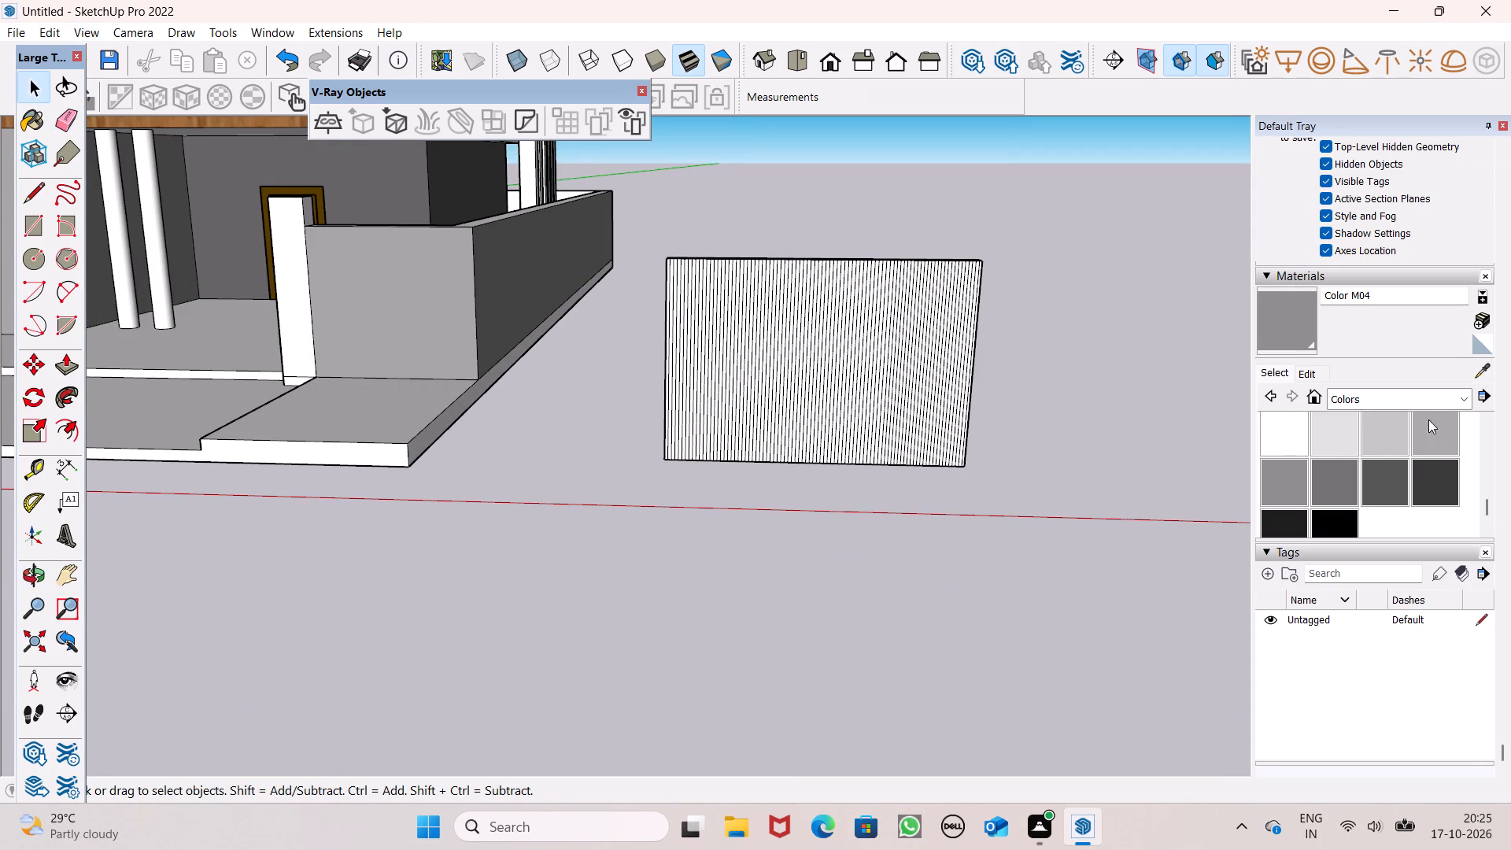
left_click(1422, 397)
left_click(1359, 657)
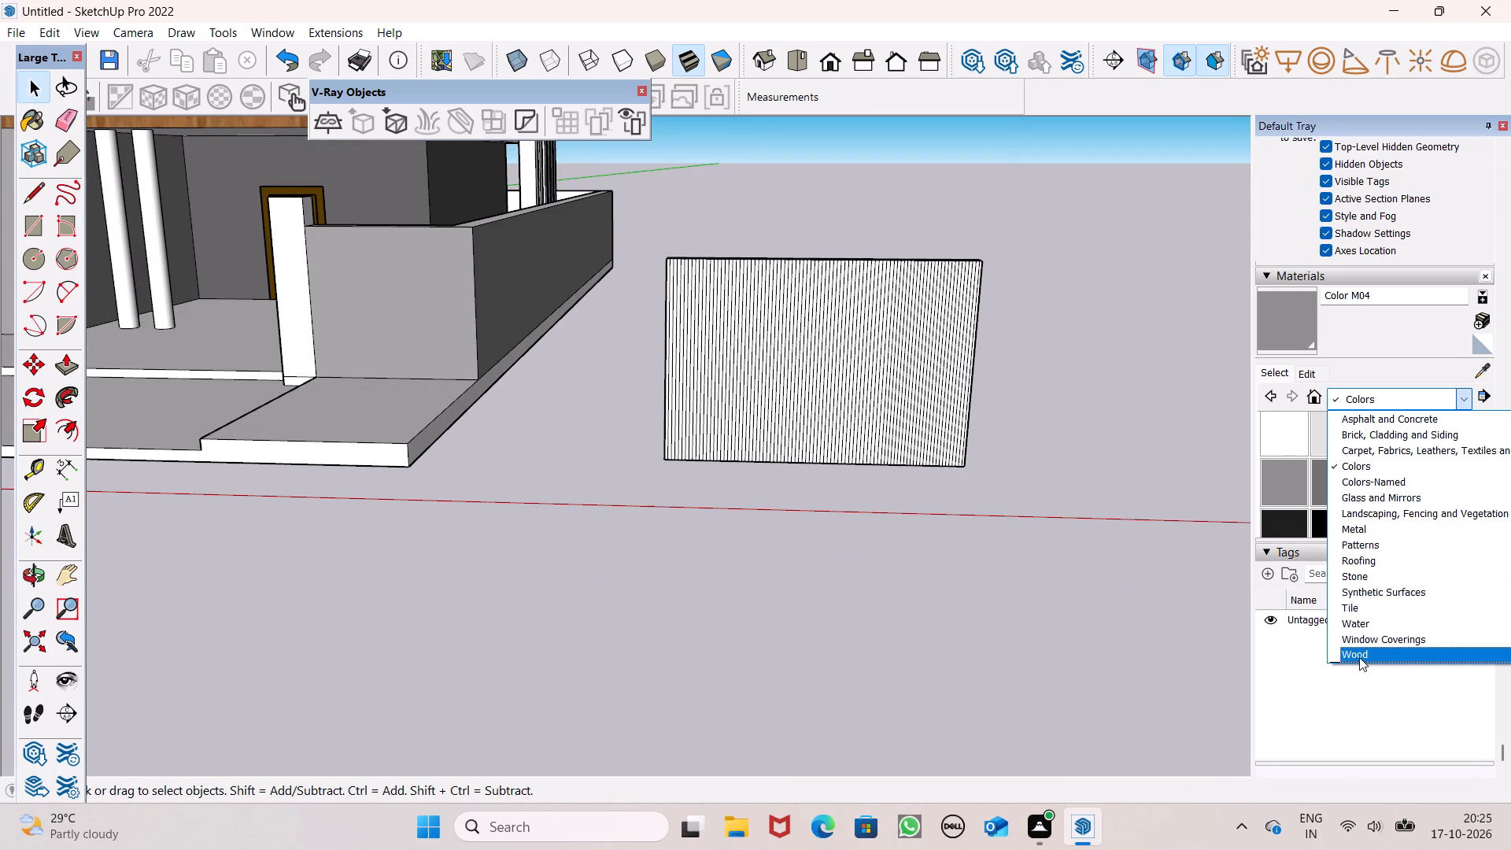
left_click(1447, 441)
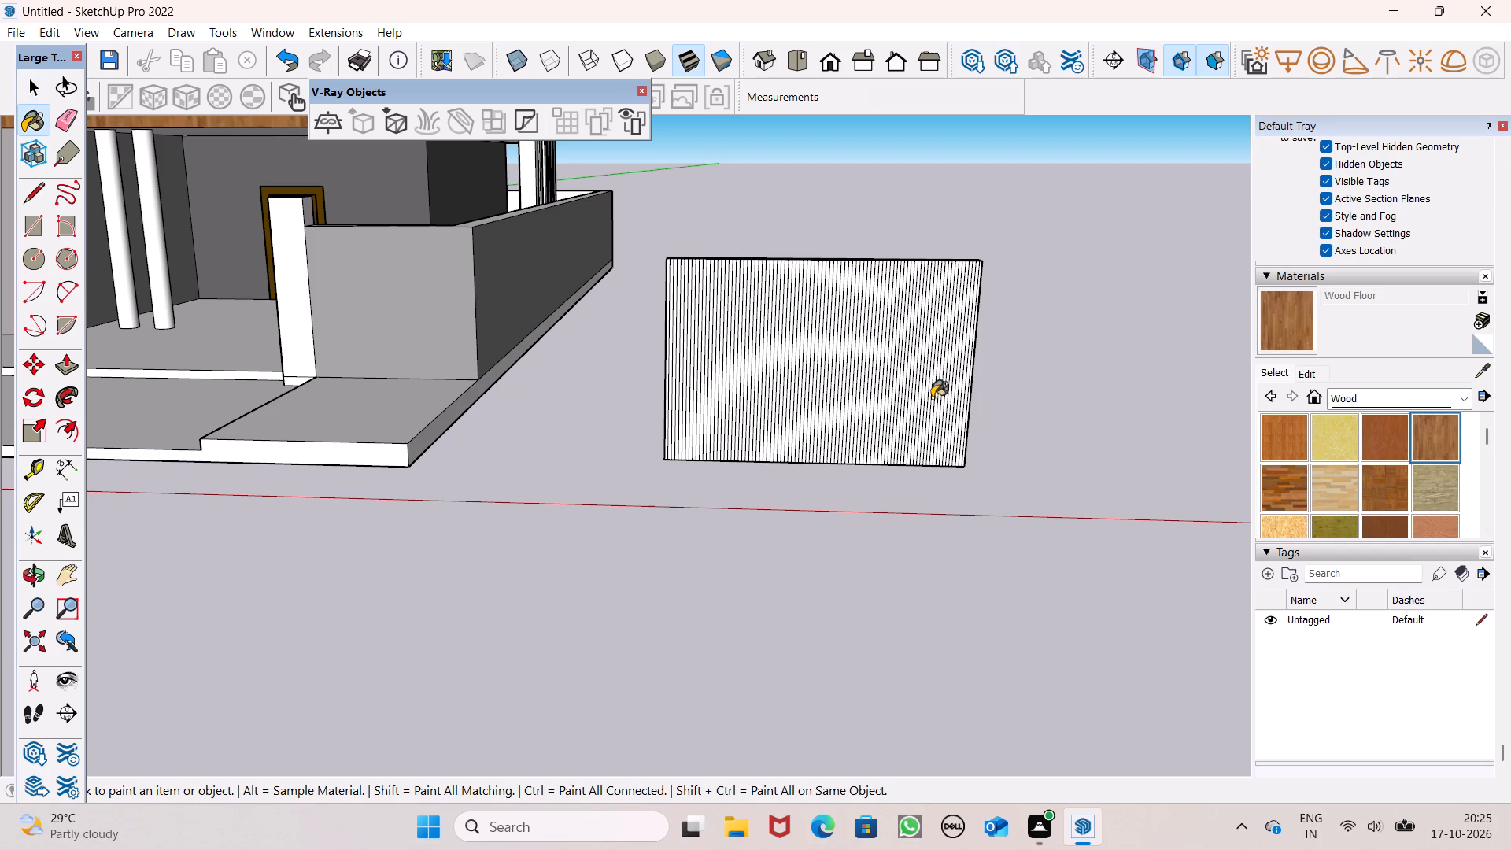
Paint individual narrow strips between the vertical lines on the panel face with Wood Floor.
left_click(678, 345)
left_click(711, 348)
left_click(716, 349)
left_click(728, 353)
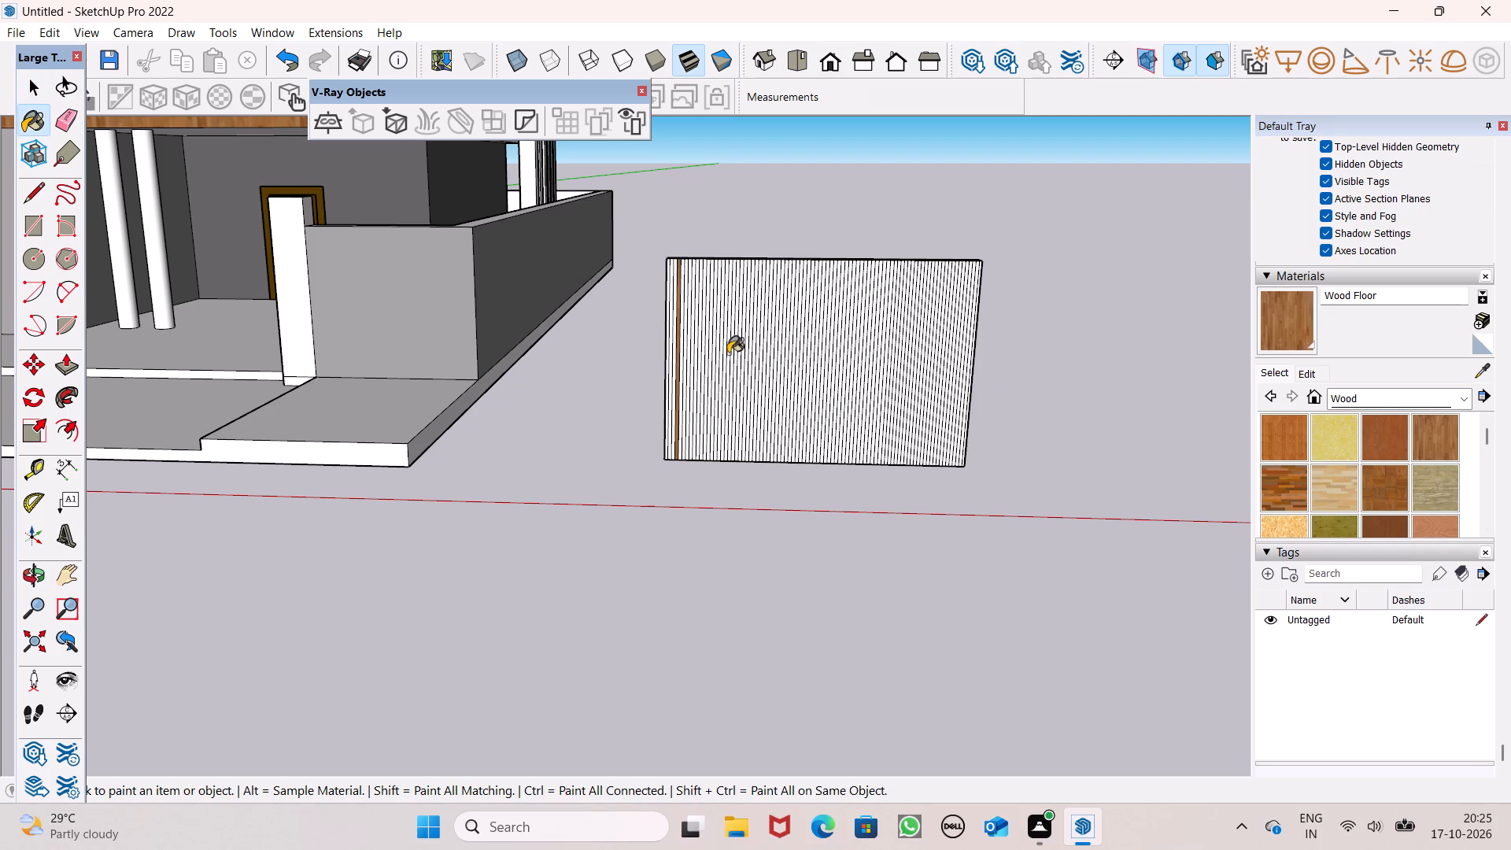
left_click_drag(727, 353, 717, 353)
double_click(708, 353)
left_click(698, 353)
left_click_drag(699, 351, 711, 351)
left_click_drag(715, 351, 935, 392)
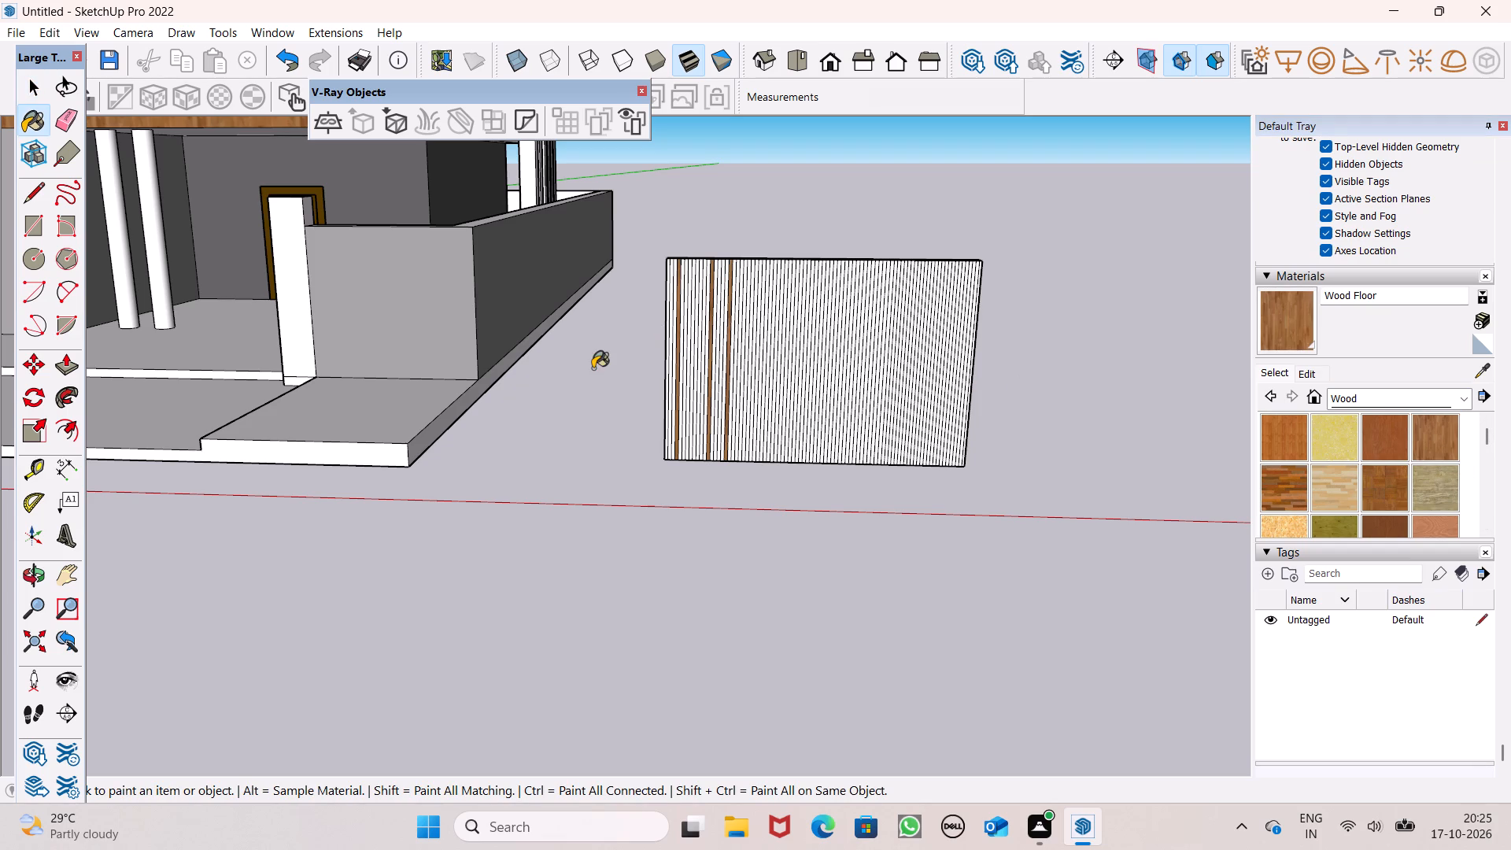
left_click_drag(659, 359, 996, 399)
Undo the strip painting, the line erasing, the line arrays and the gate panel itself, back to the empty ground beside the house.
key("ctrl+z")
key("ctrl+z")
key("ctrl+z")
key("ctrl+z")
key("ctrl+z")
key("ctrl+z")
key("ctrl+z")
key("ctrl+z")
key("ctrl+z")
key("ctrl+z")
key("ctrl+z")
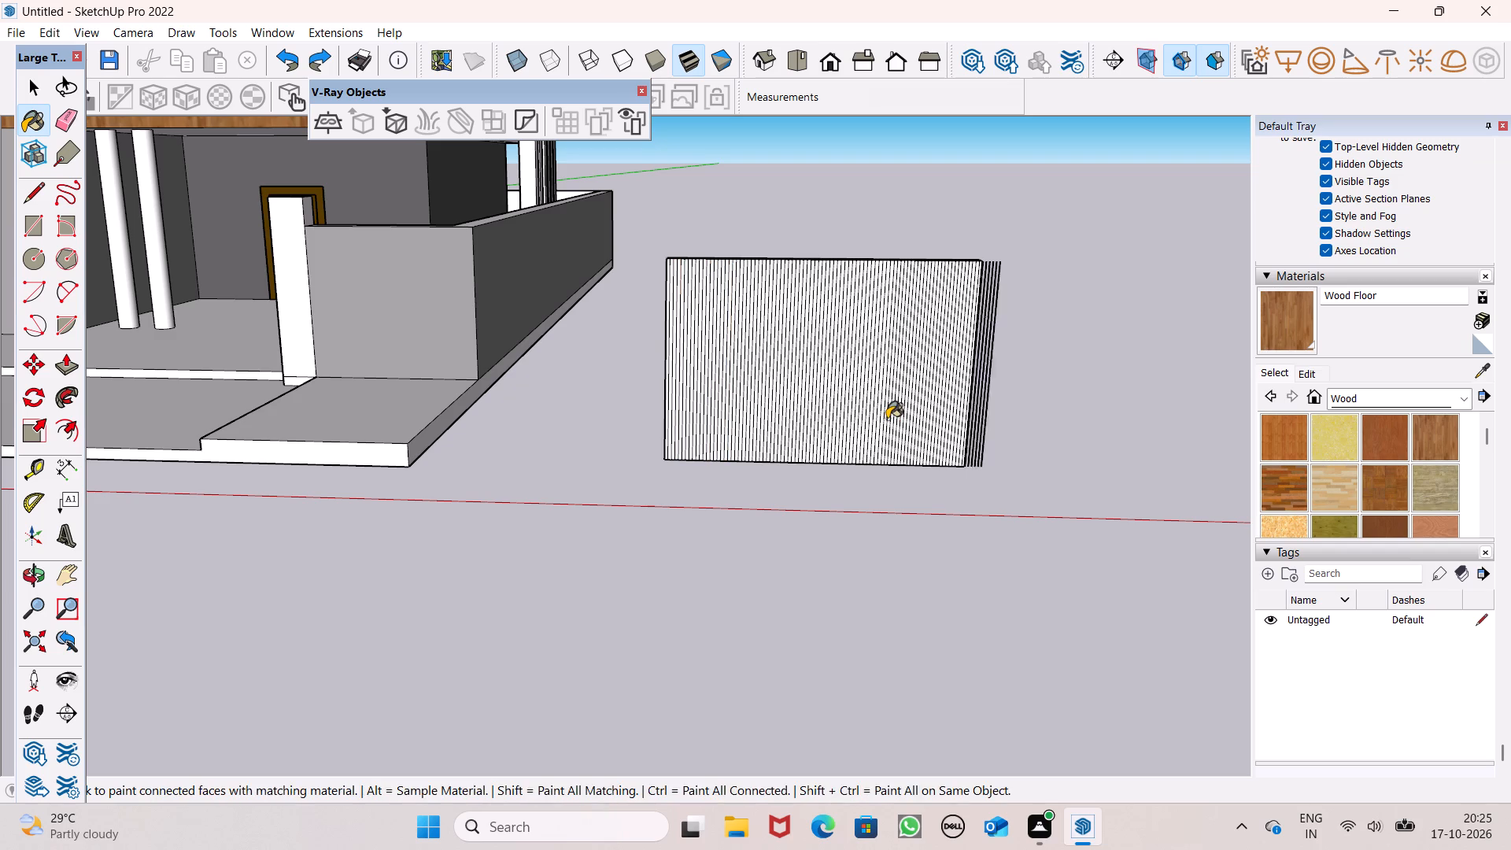
key("ctrl+z")
key("ctrl+z")
key("ctrl+z")
key("ctrl+z")
key("ctrl+z")
key("ctrl+z")
key("ctrl+z")
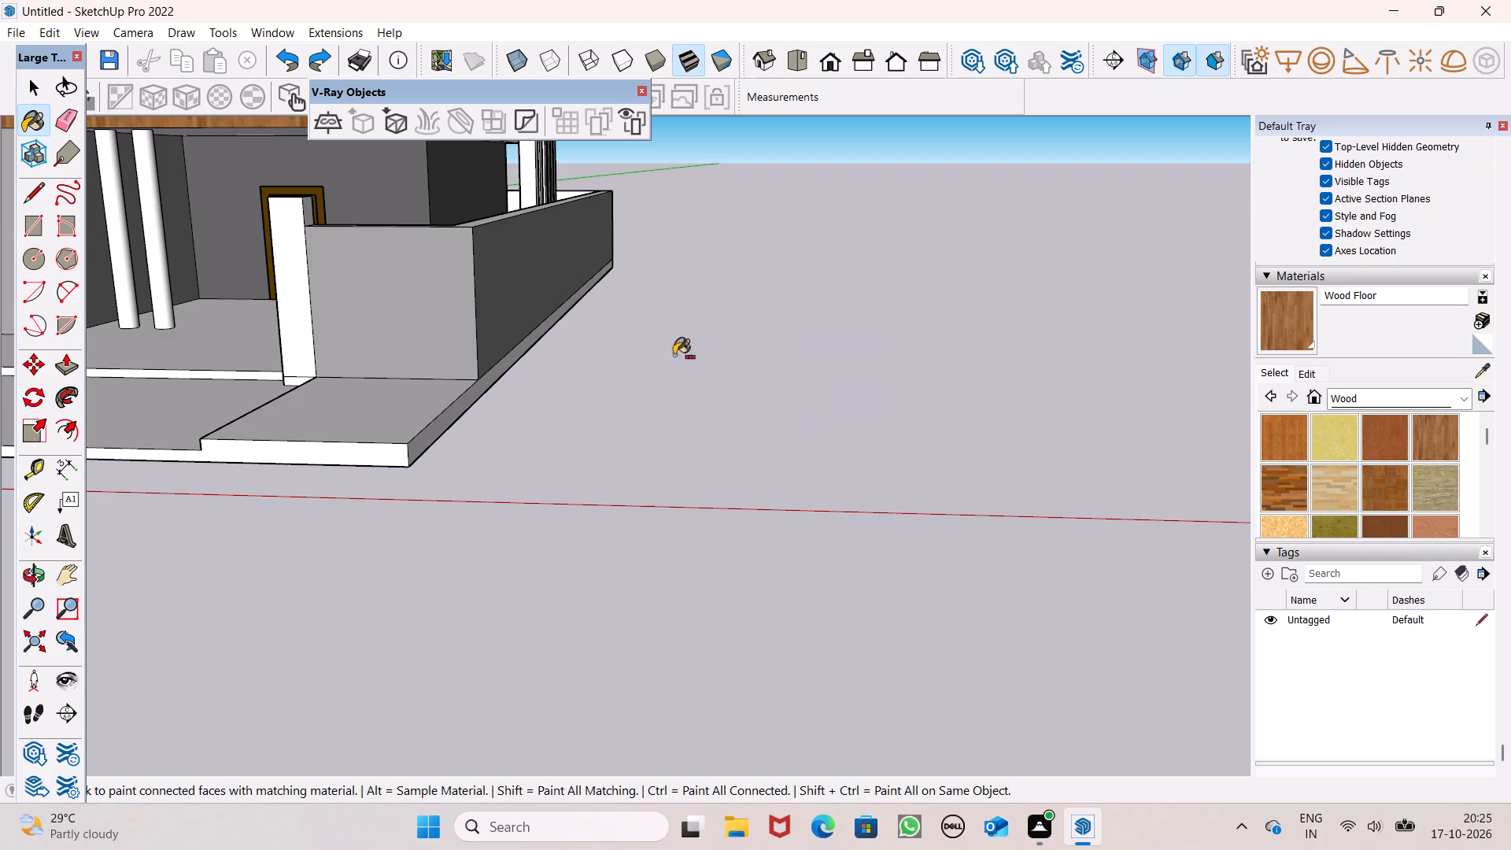
Draw a freestanding vertical rectangle about 5 1/2' wide and 4 1/2' high beside the front boundary wall.
left_click(34, 216)
middle_click_drag(713, 400, 729, 319)
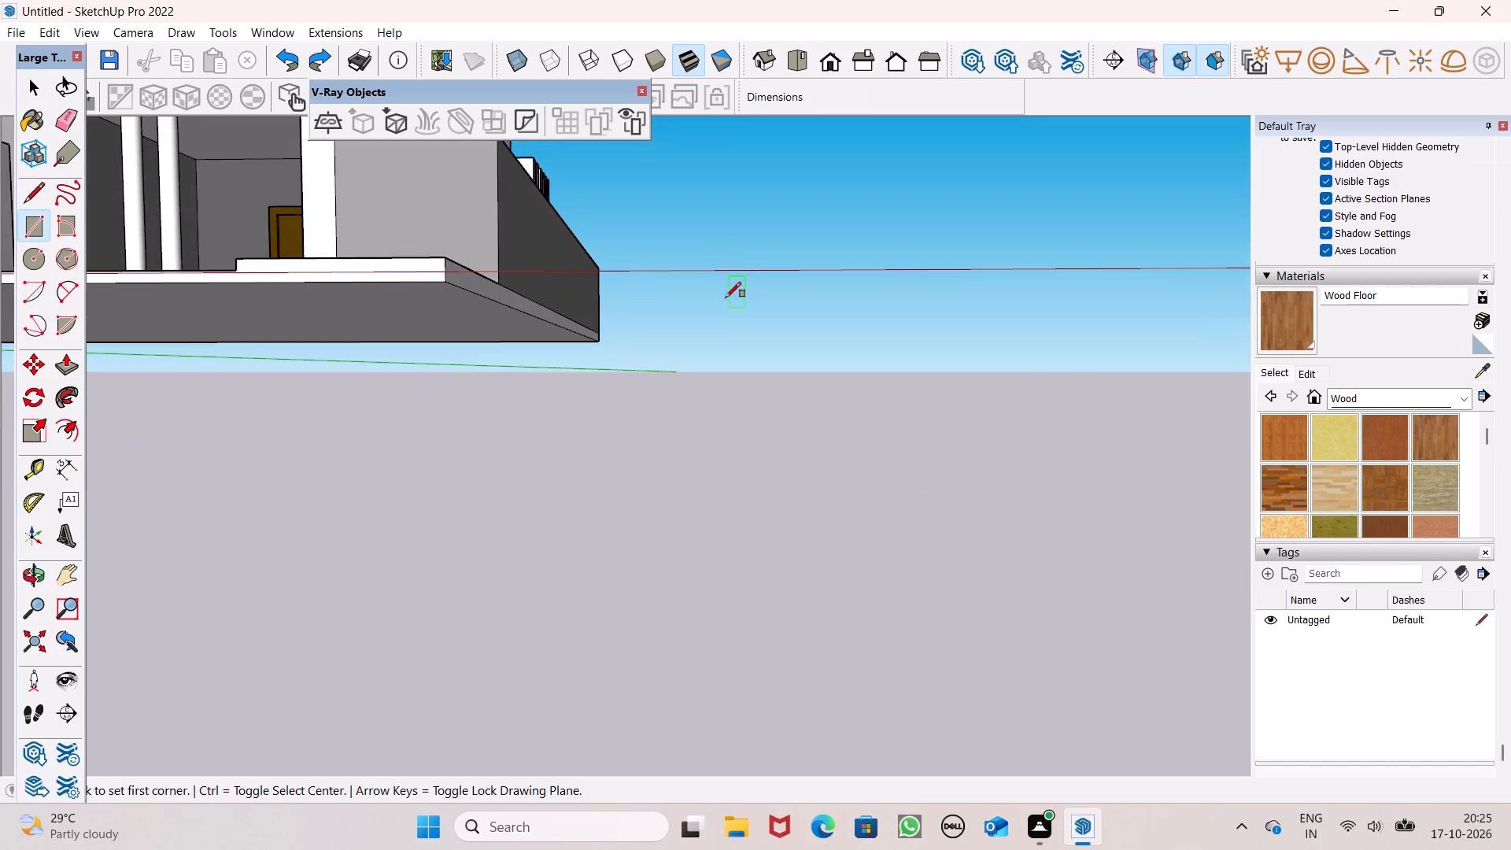
scroll(740, 327, "down", 2)
middle_click_drag(736, 338, 736, 354)
left_click(756, 184)
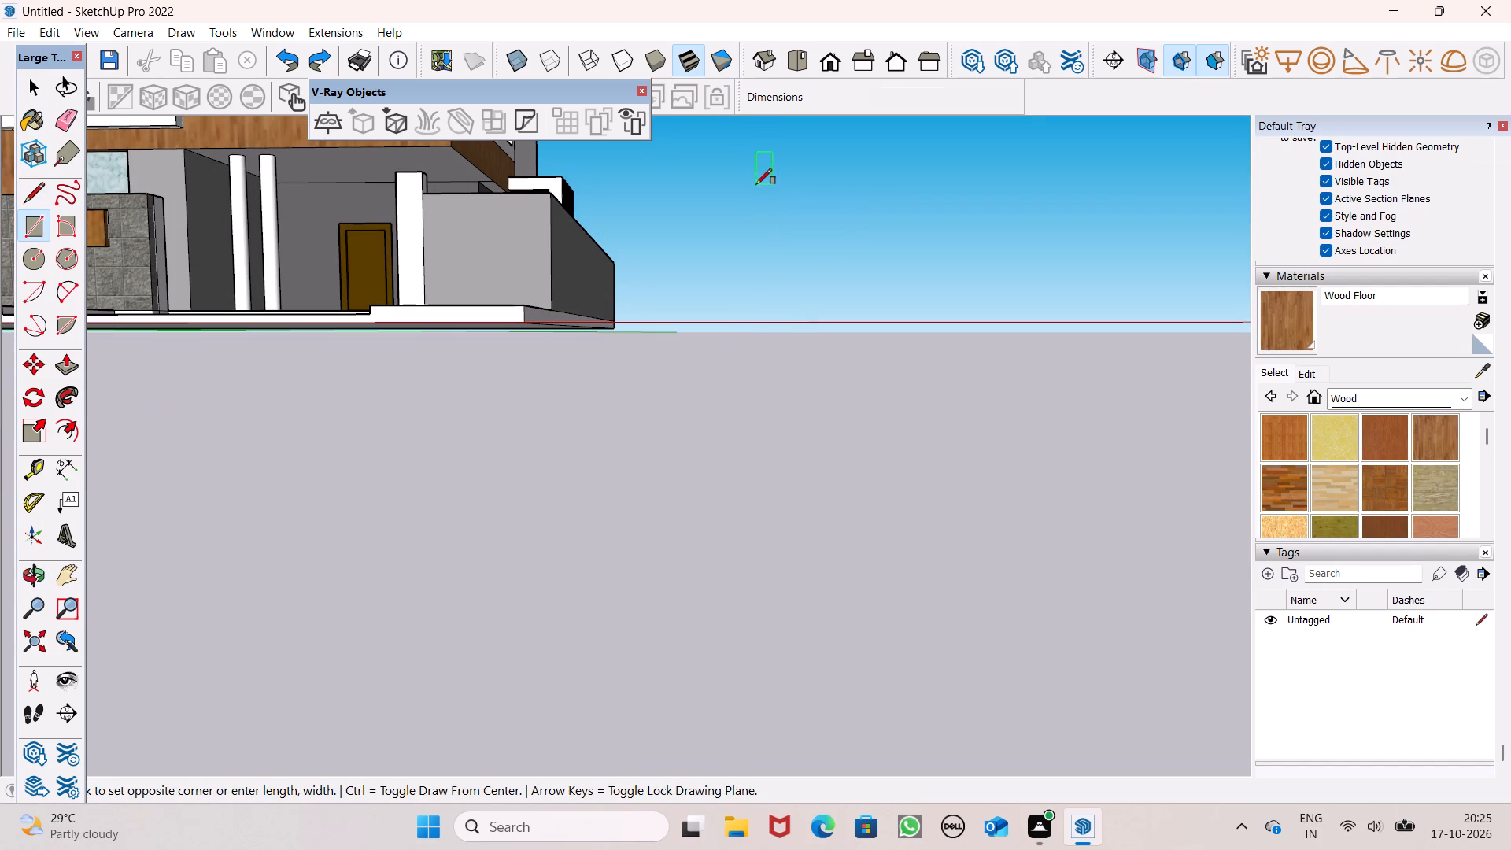
left_click(904, 307)
key("space")
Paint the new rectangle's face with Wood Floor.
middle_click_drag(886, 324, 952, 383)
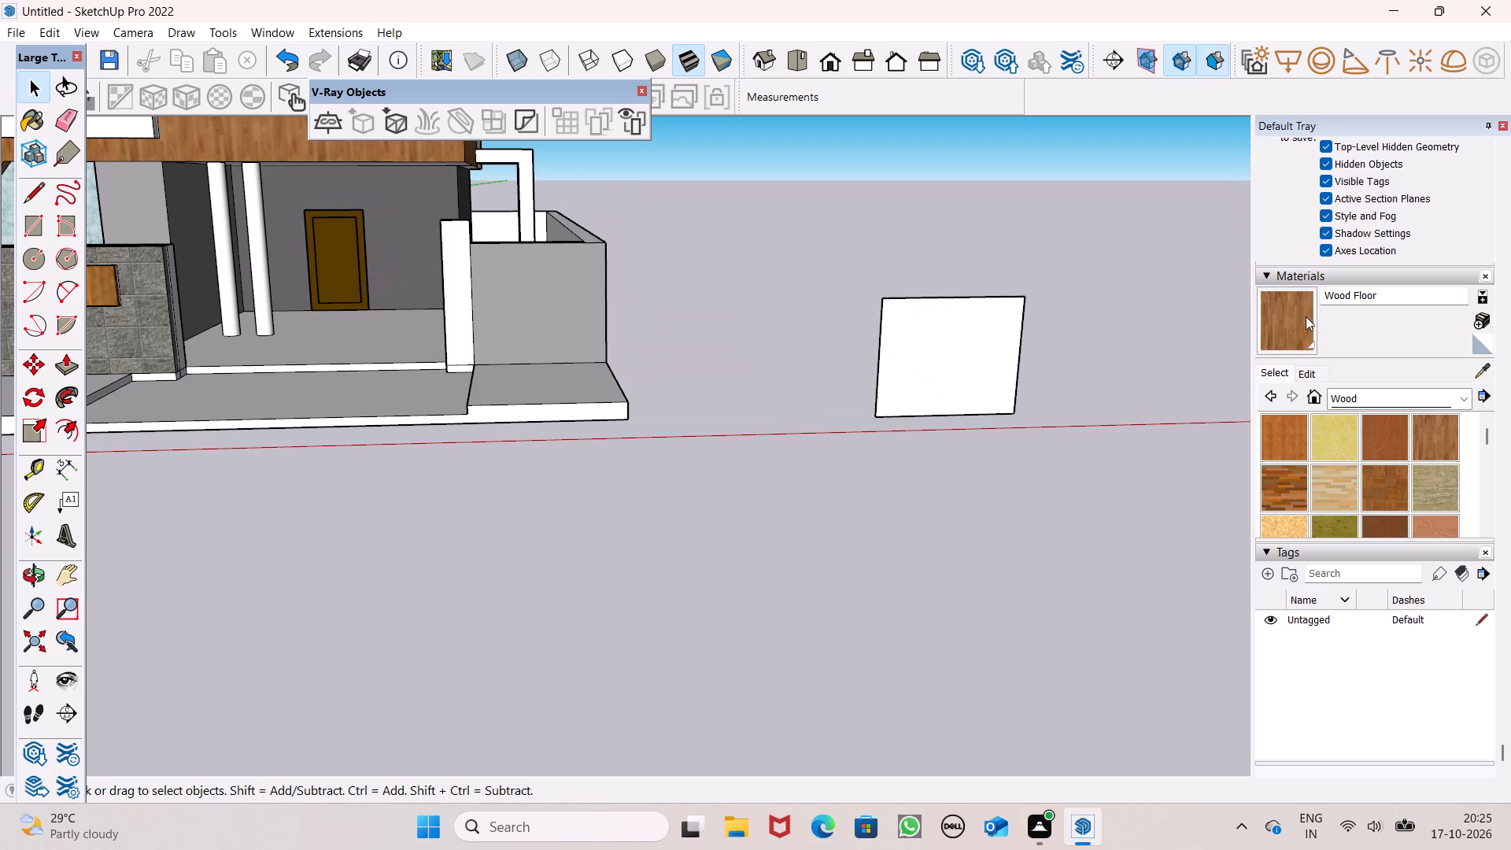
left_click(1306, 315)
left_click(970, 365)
Extrude the rectangle into a panel 4" thick.
scroll(1102, 412, "up", 1)
middle_click_drag(1098, 416, 981, 419)
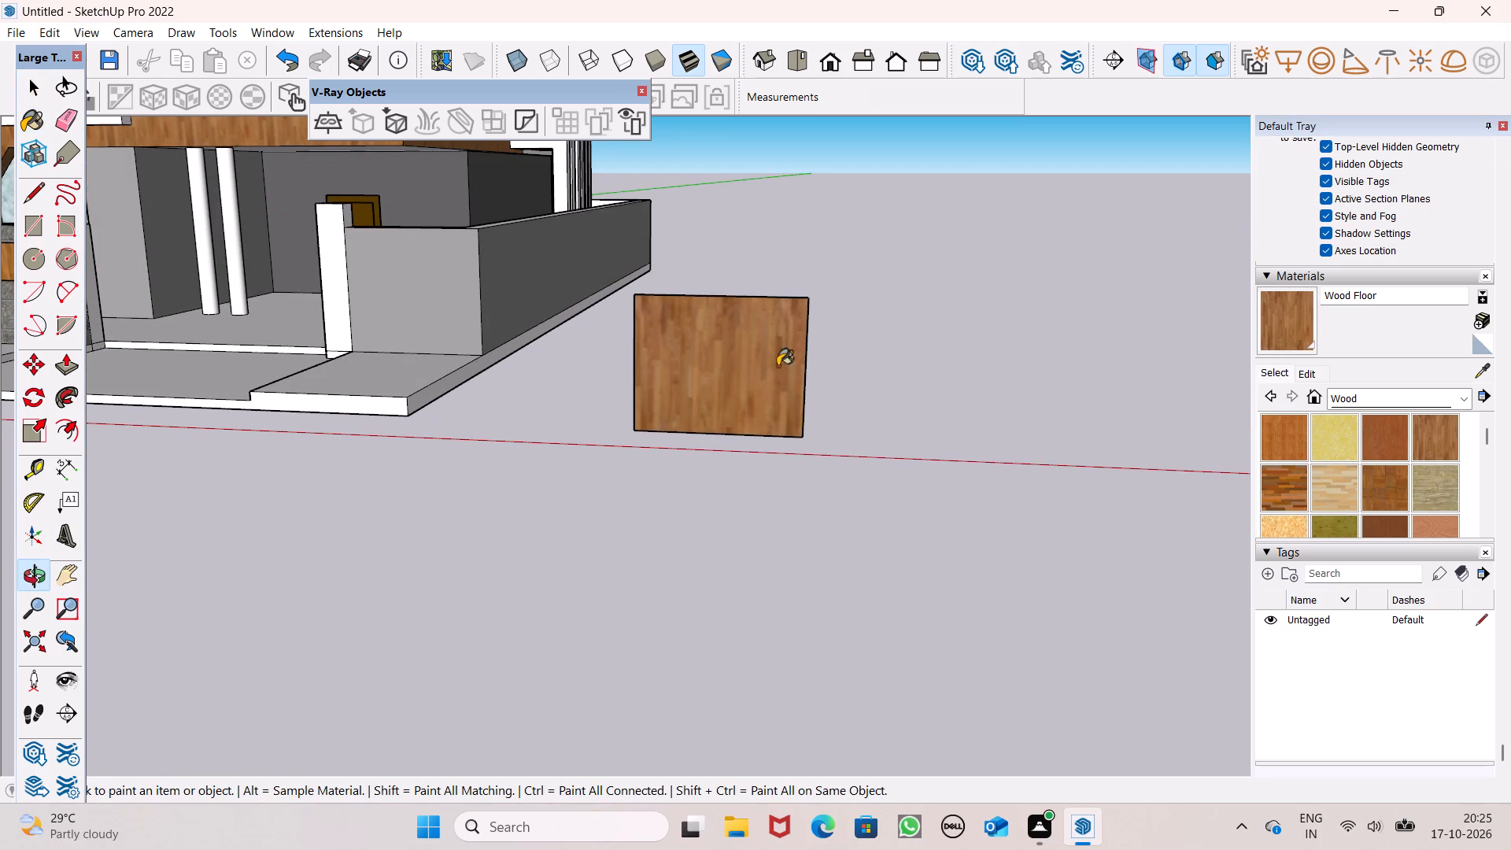
scroll(895, 336, "down", 1)
middle_click_drag(972, 434, 837, 433)
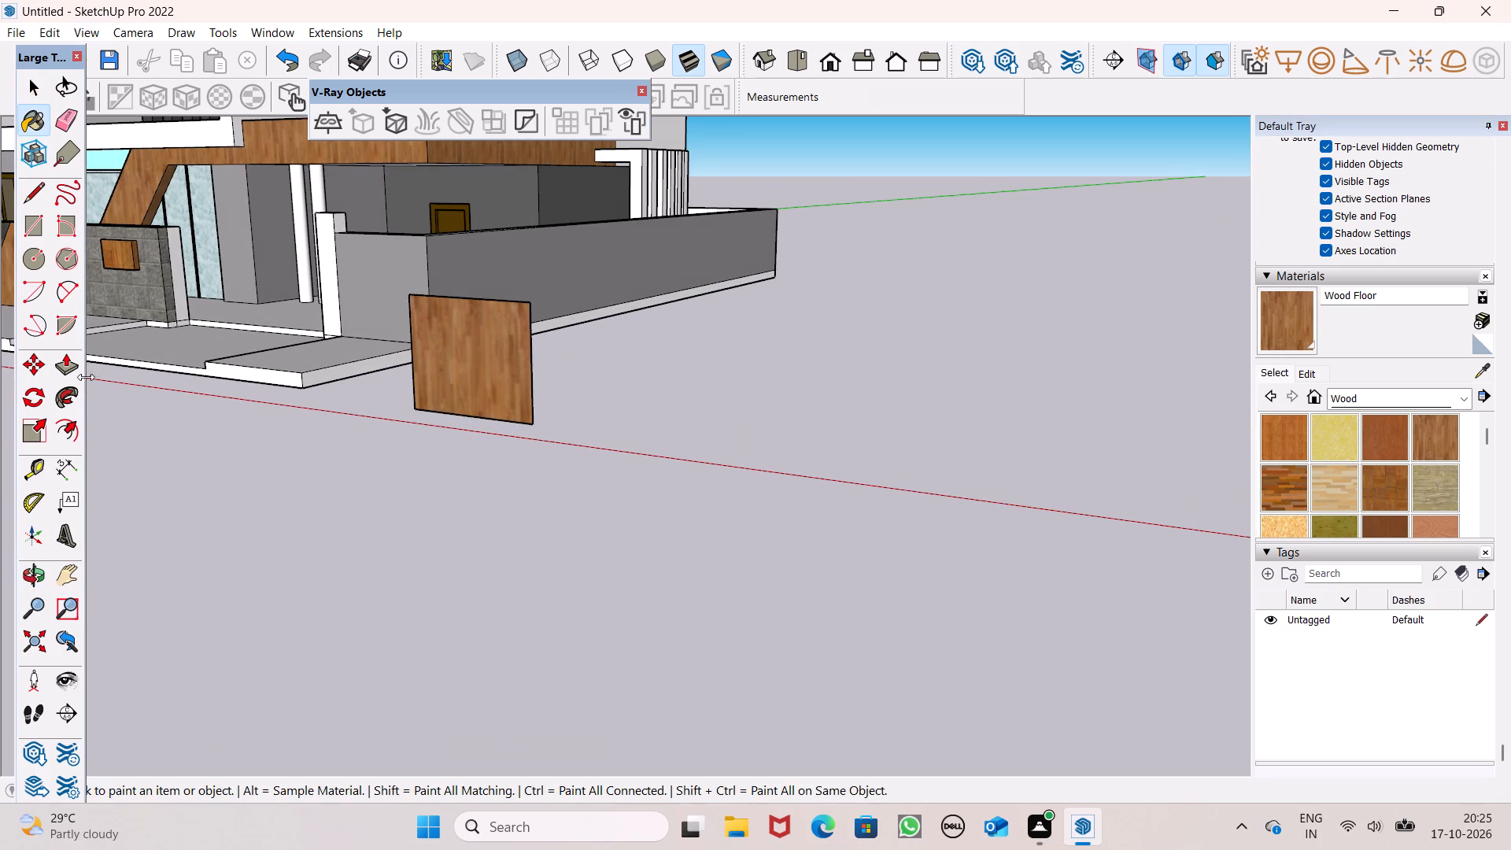
left_click(64, 375)
middle_click_drag(533, 411, 661, 443)
left_click_drag(668, 445, 678, 434, "ctrl")
key("4")
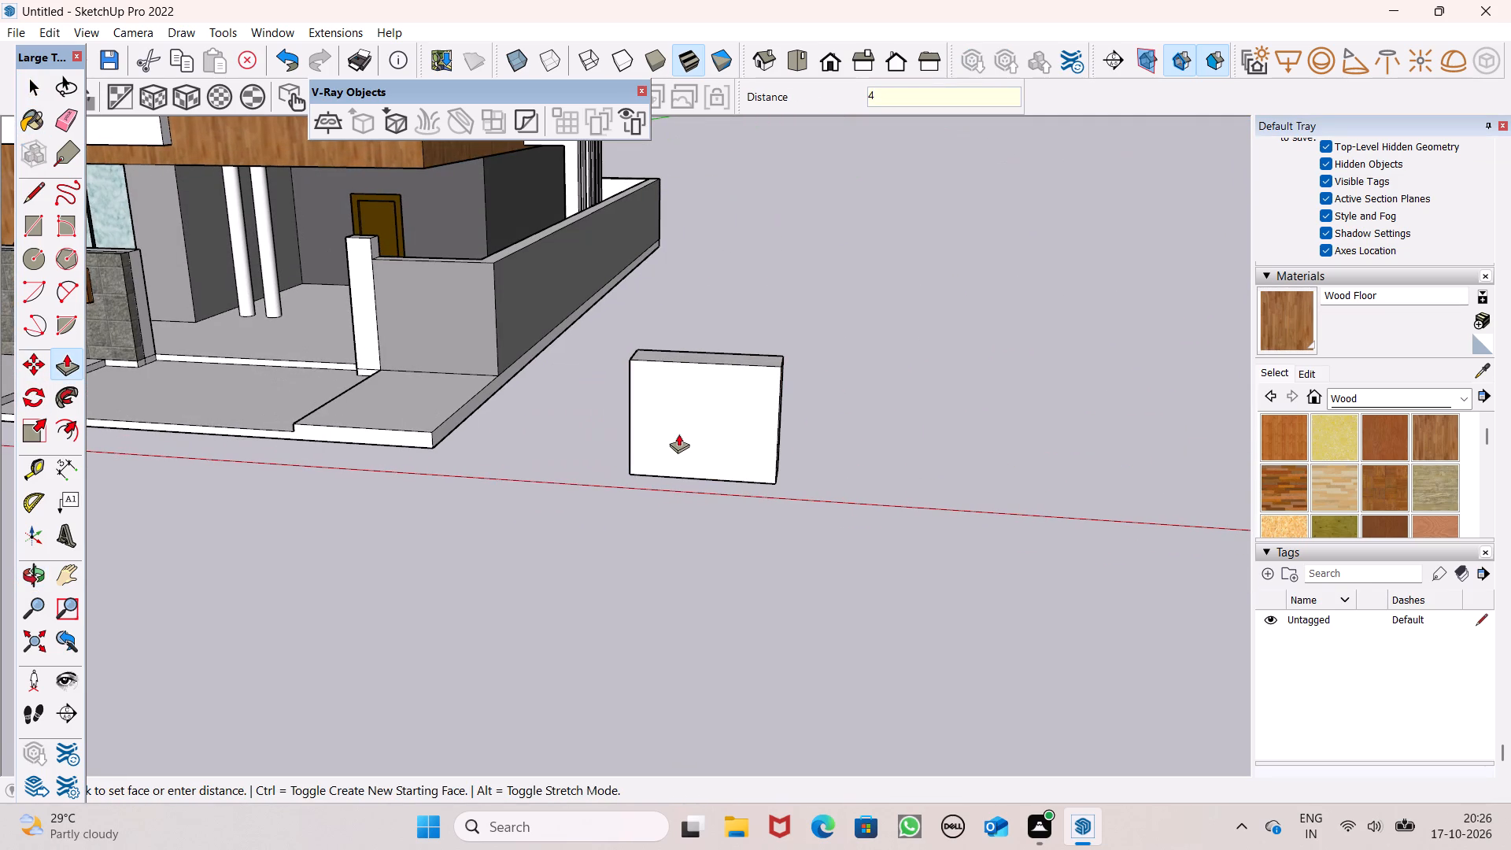
left_click_drag(678, 434, 678, 433, "ctrl")
key("shift+quotedbl")
key("Return")
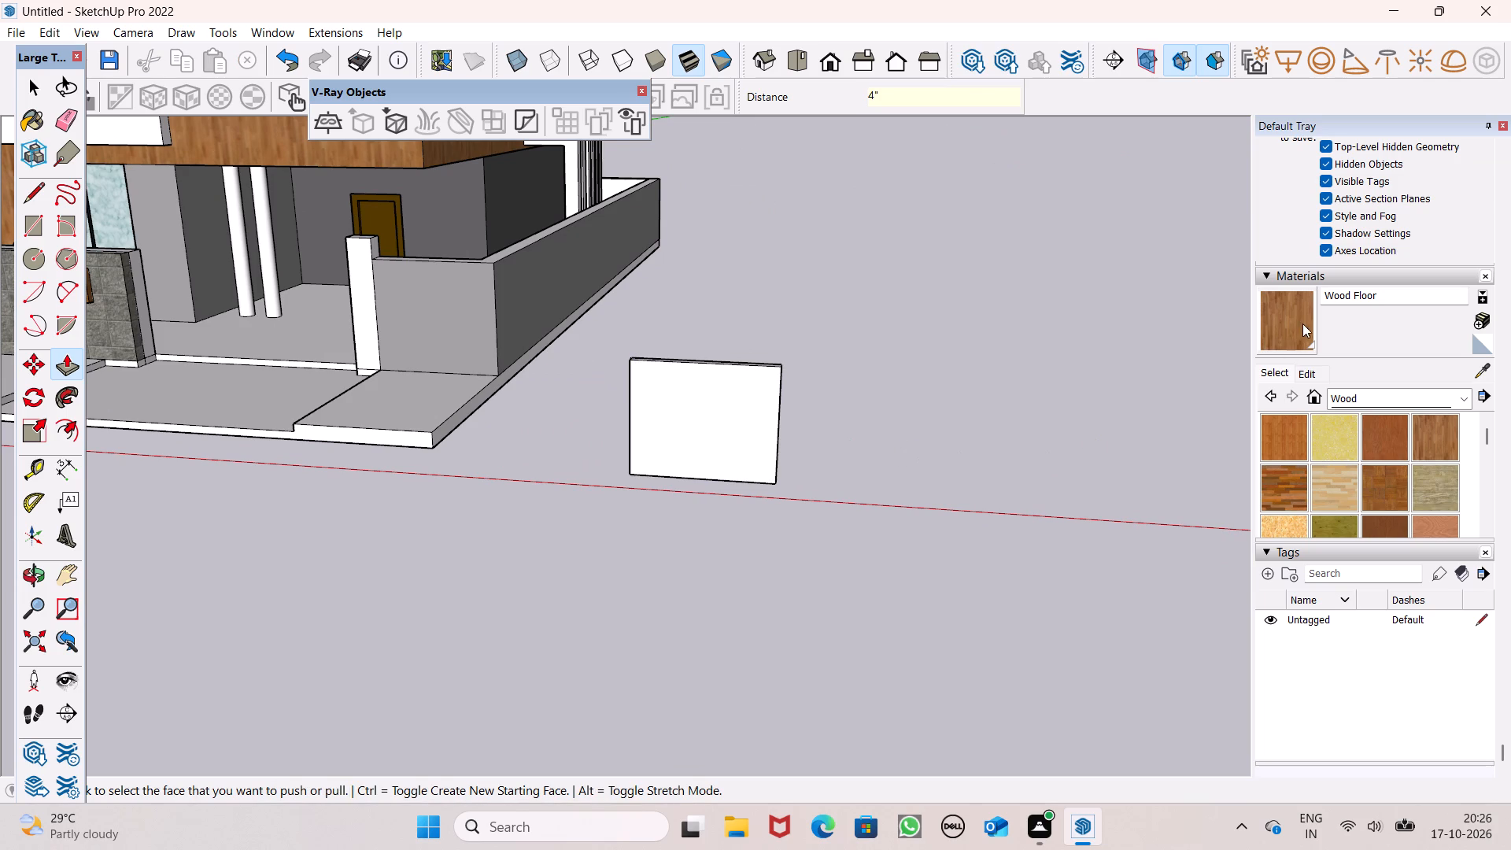
Paint the panel's front face and top edge with Wood Floor.
left_click(1302, 323)
left_click(727, 401)
middle_click_drag(753, 417, 678, 584)
scroll(678, 584, "up", 7)
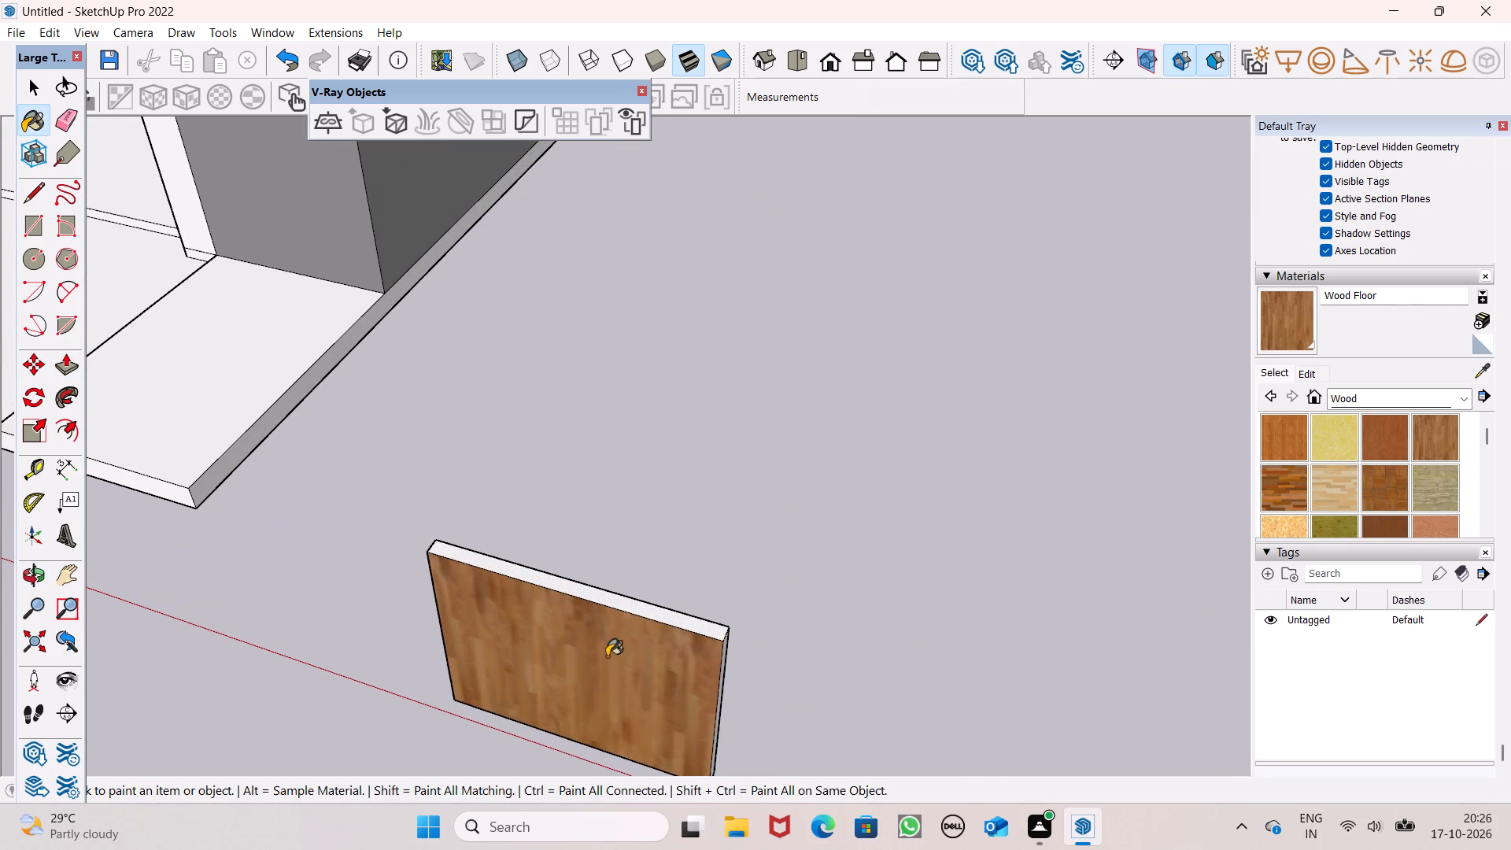
left_click(640, 605)
scroll(954, 391, "down", 6)
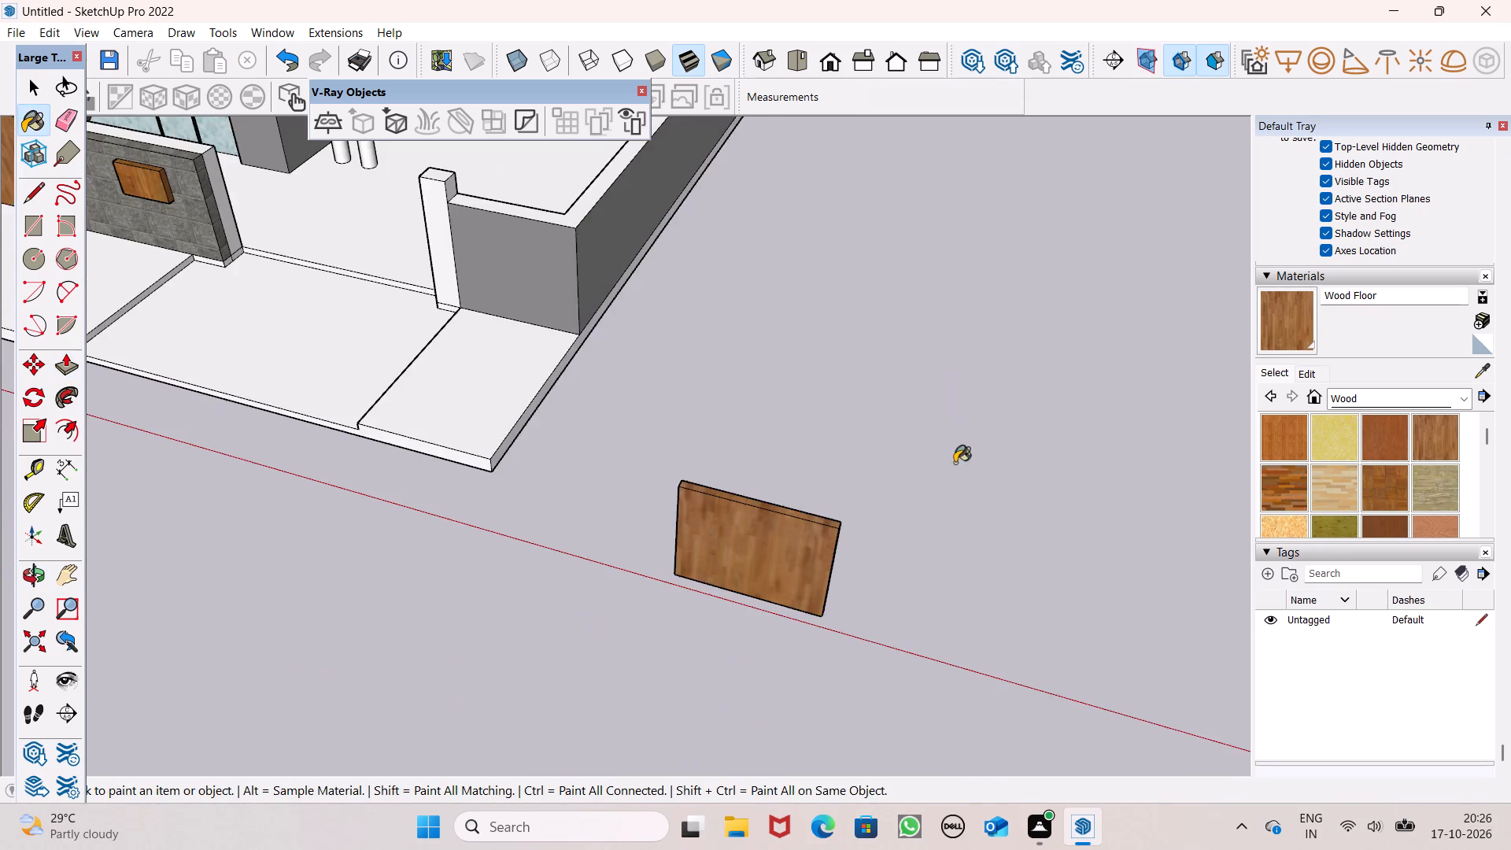
Paint the freestanding panel's back face and both end edges with Wood Floor.
middle_click_drag(914, 565, 430, 368)
scroll(796, 383, "down", 7)
scroll(634, 380, "up", 7)
scroll(455, 289, "up", 6)
left_click_drag(447, 288, 436, 289)
left_click(405, 275)
scroll(477, 349, "down", 4)
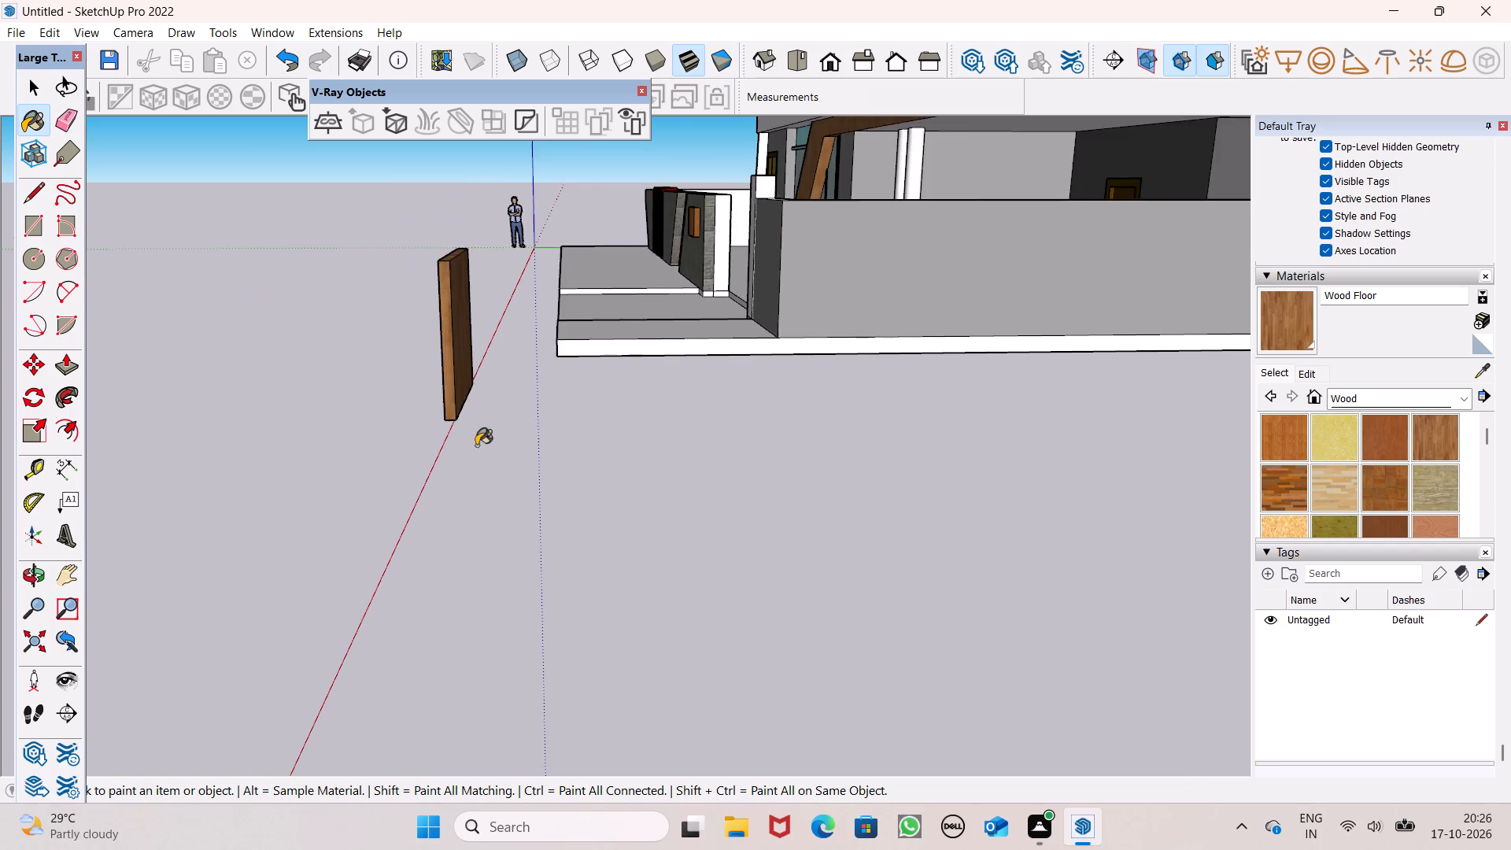
middle_click_drag(475, 446, 1095, 339)
scroll(563, 320, "down", 6)
scroll(1000, 231, "up", 8)
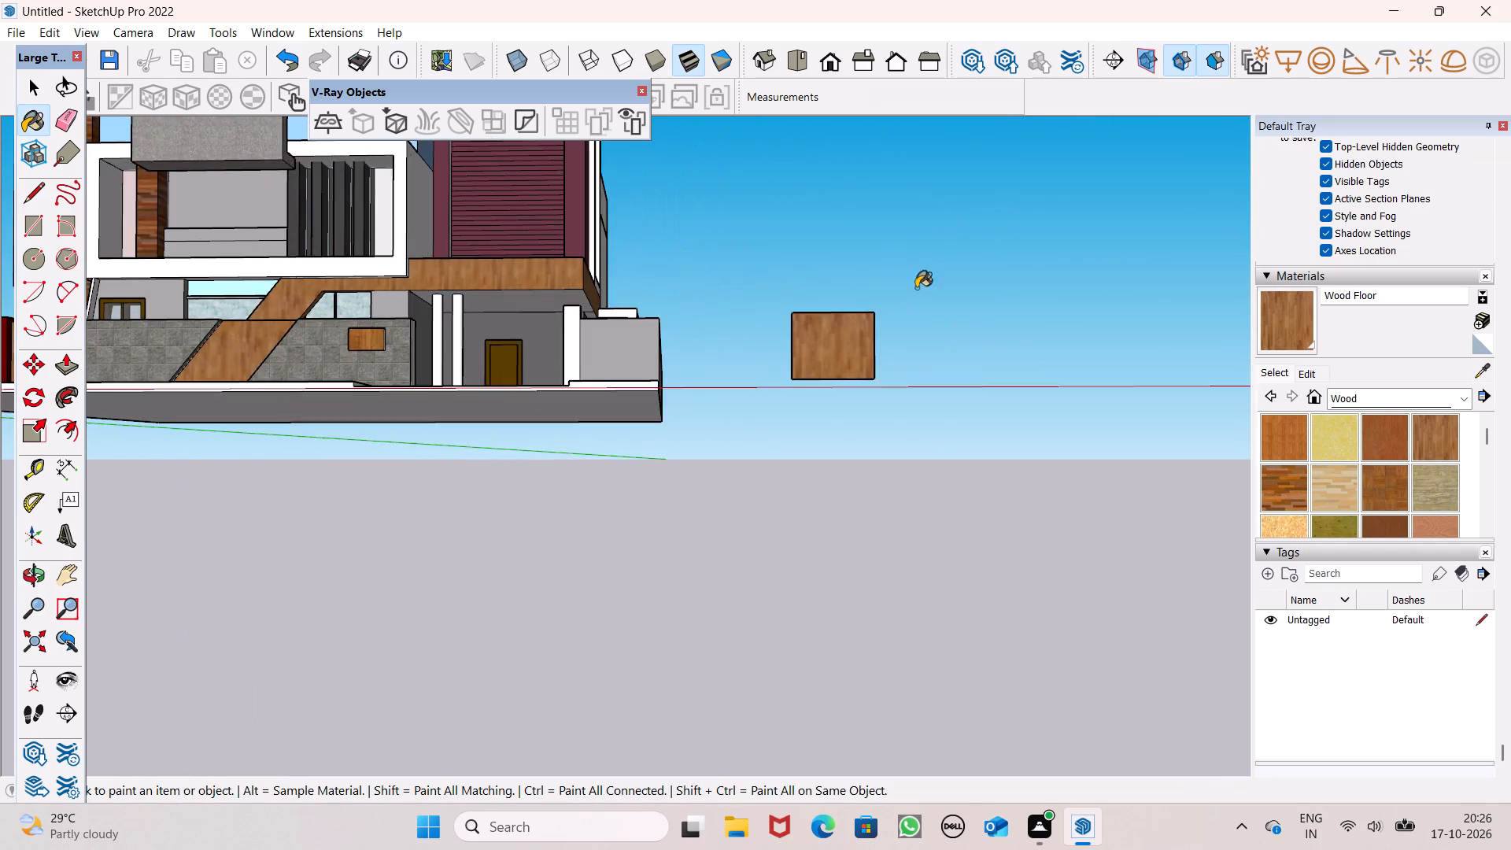
scroll(868, 334, "up", 7)
middle_click_drag(830, 381, 1145, 417)
scroll(1092, 438, "up", 6)
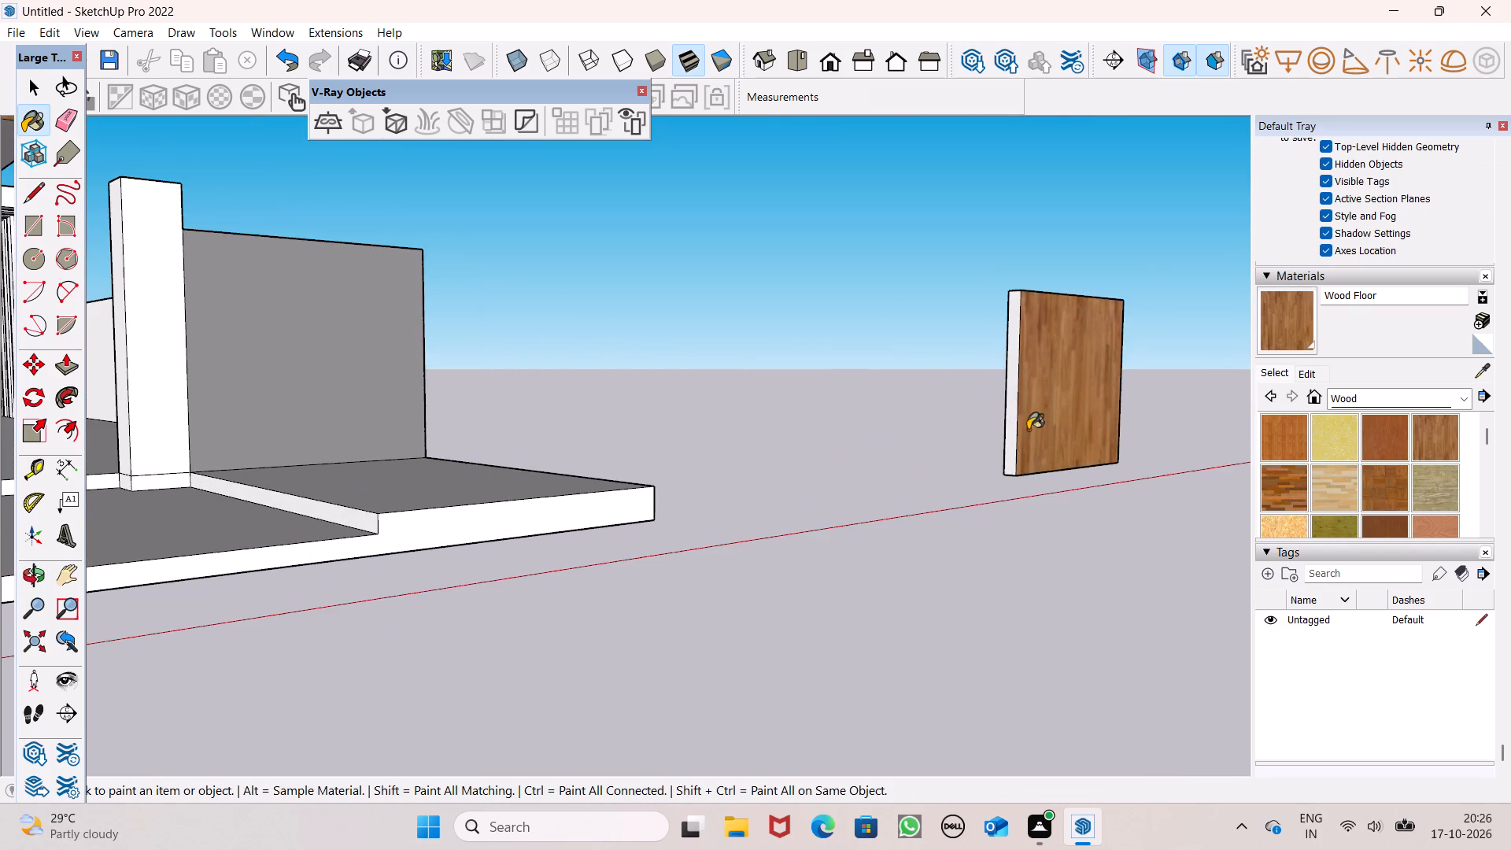
scroll(1014, 434, "up", 4)
left_click(997, 427)
Paint the panel's underside with Wood Floor.
scroll(1040, 414, "down", 5)
scroll(1193, 445, "up", 1)
middle_click_drag(1195, 445, 1147, 246)
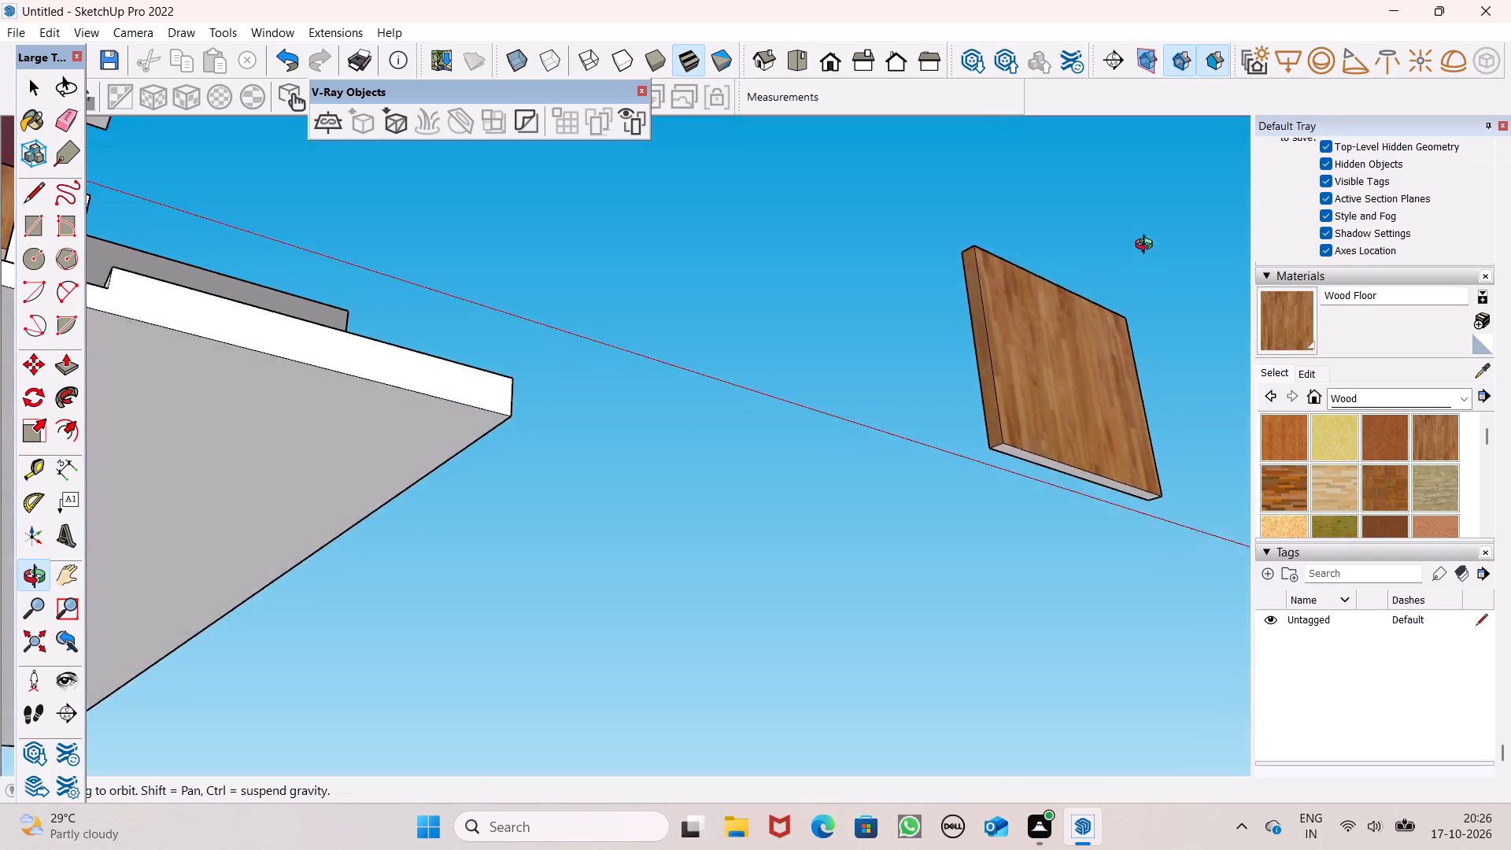
middle_click_drag(1147, 246, 1130, 168)
scroll(1125, 423, "up", 5)
left_click(1092, 475)
scroll(1058, 324, "down", 3)
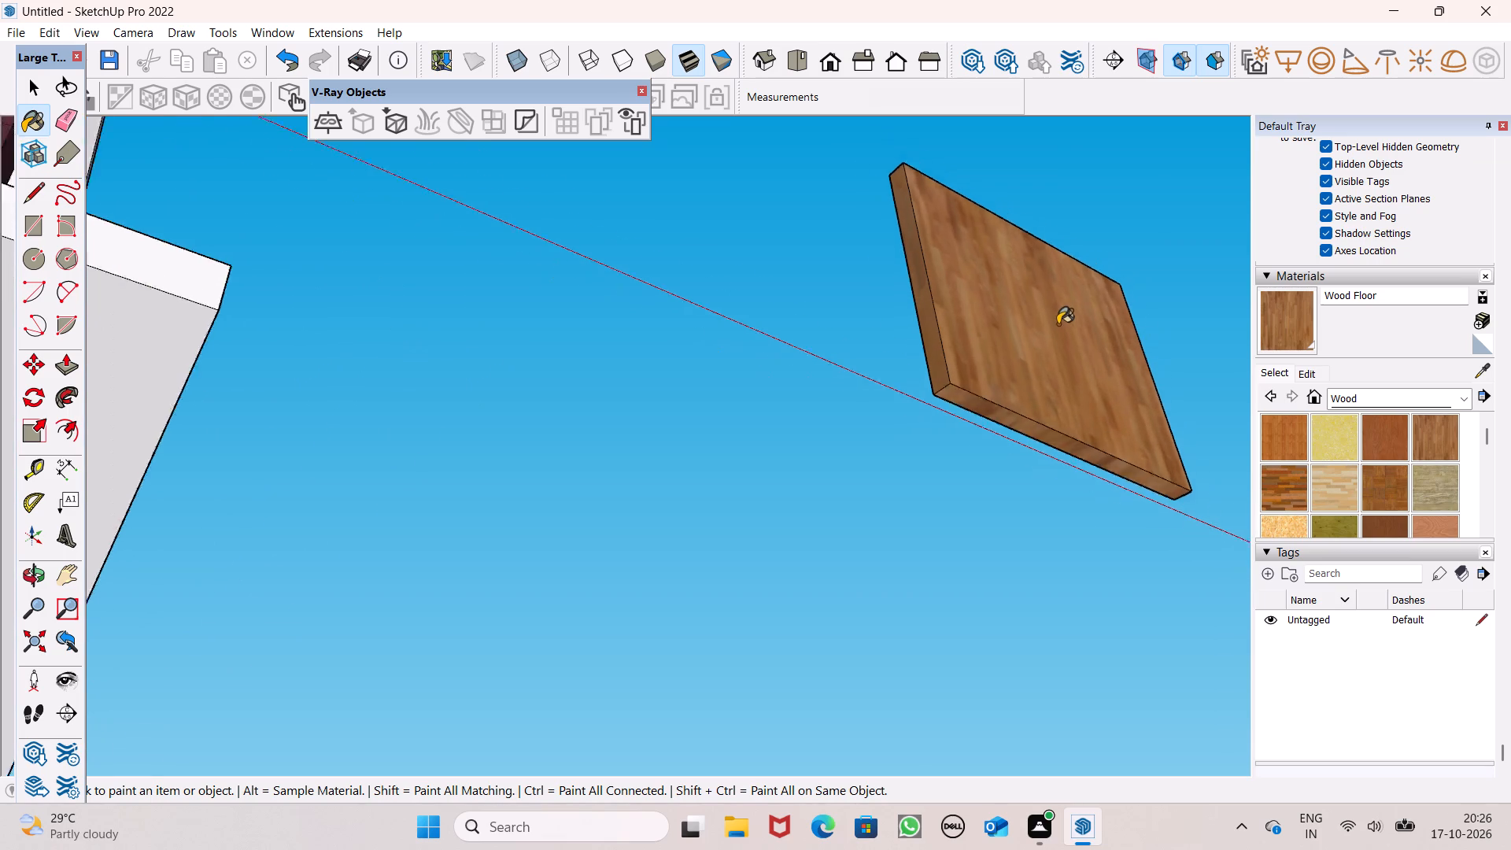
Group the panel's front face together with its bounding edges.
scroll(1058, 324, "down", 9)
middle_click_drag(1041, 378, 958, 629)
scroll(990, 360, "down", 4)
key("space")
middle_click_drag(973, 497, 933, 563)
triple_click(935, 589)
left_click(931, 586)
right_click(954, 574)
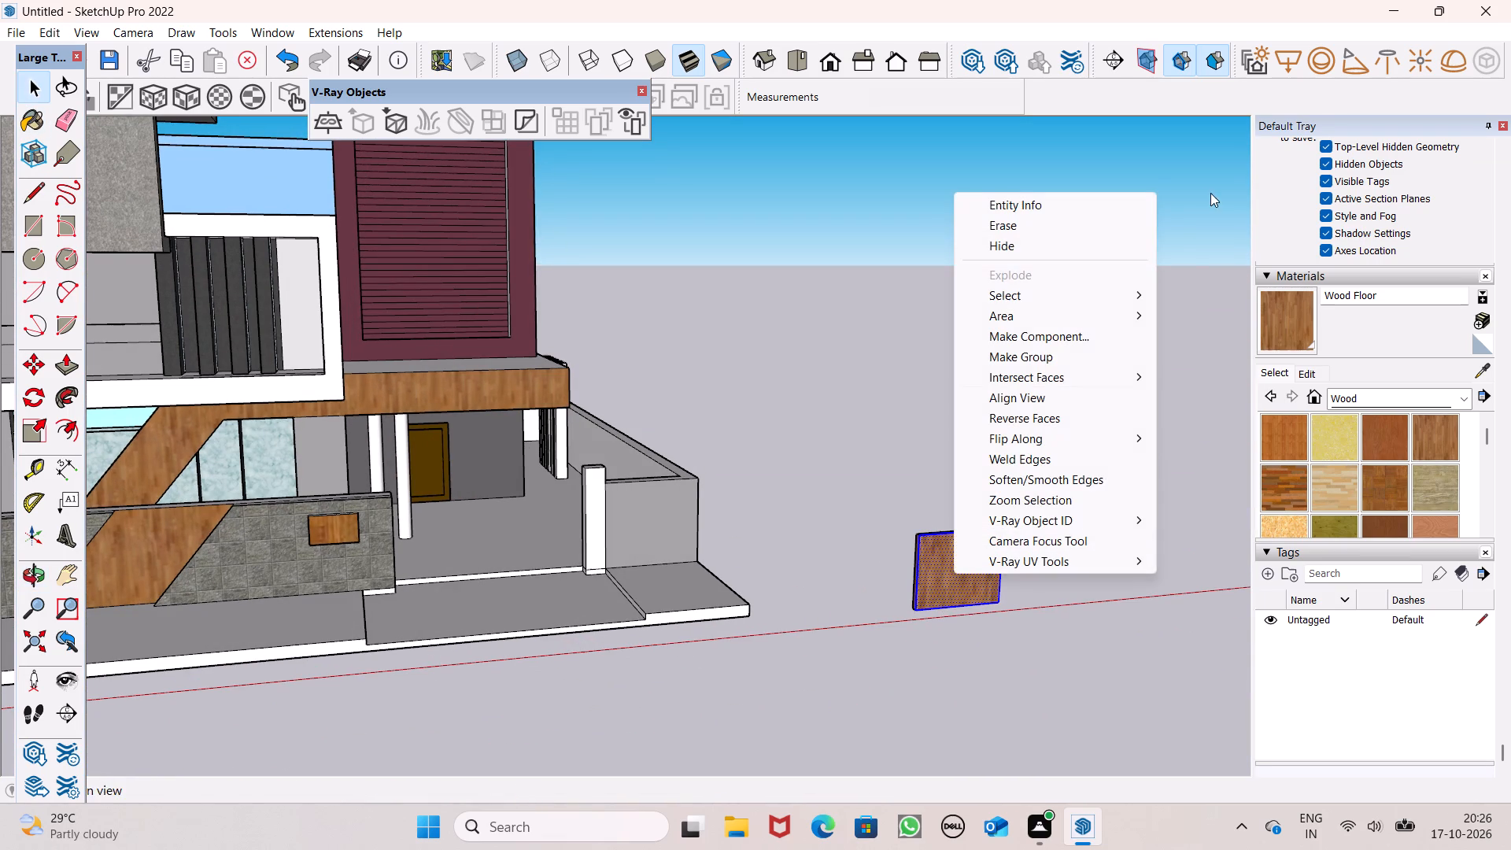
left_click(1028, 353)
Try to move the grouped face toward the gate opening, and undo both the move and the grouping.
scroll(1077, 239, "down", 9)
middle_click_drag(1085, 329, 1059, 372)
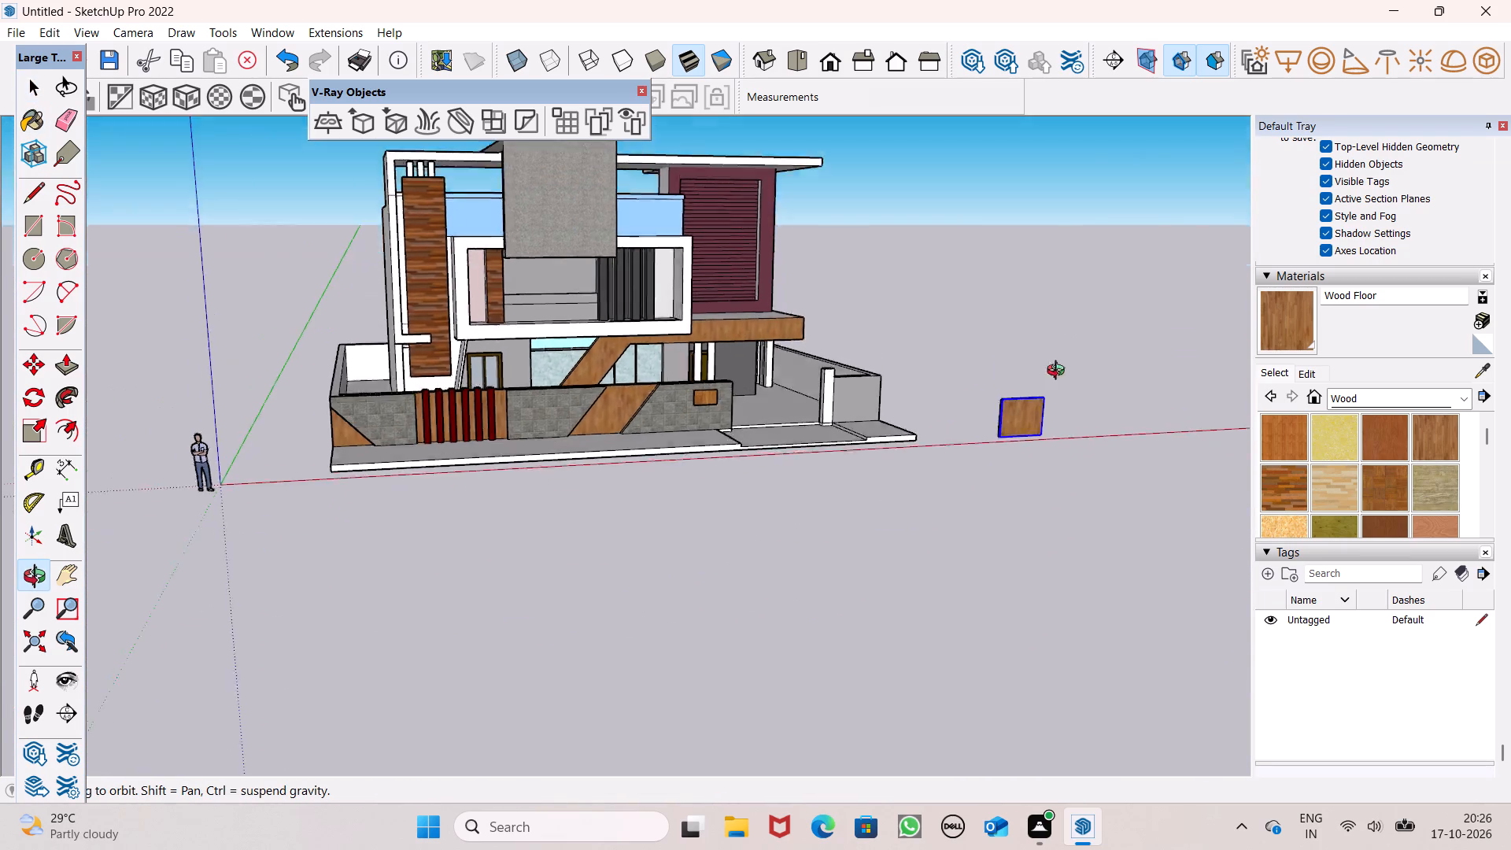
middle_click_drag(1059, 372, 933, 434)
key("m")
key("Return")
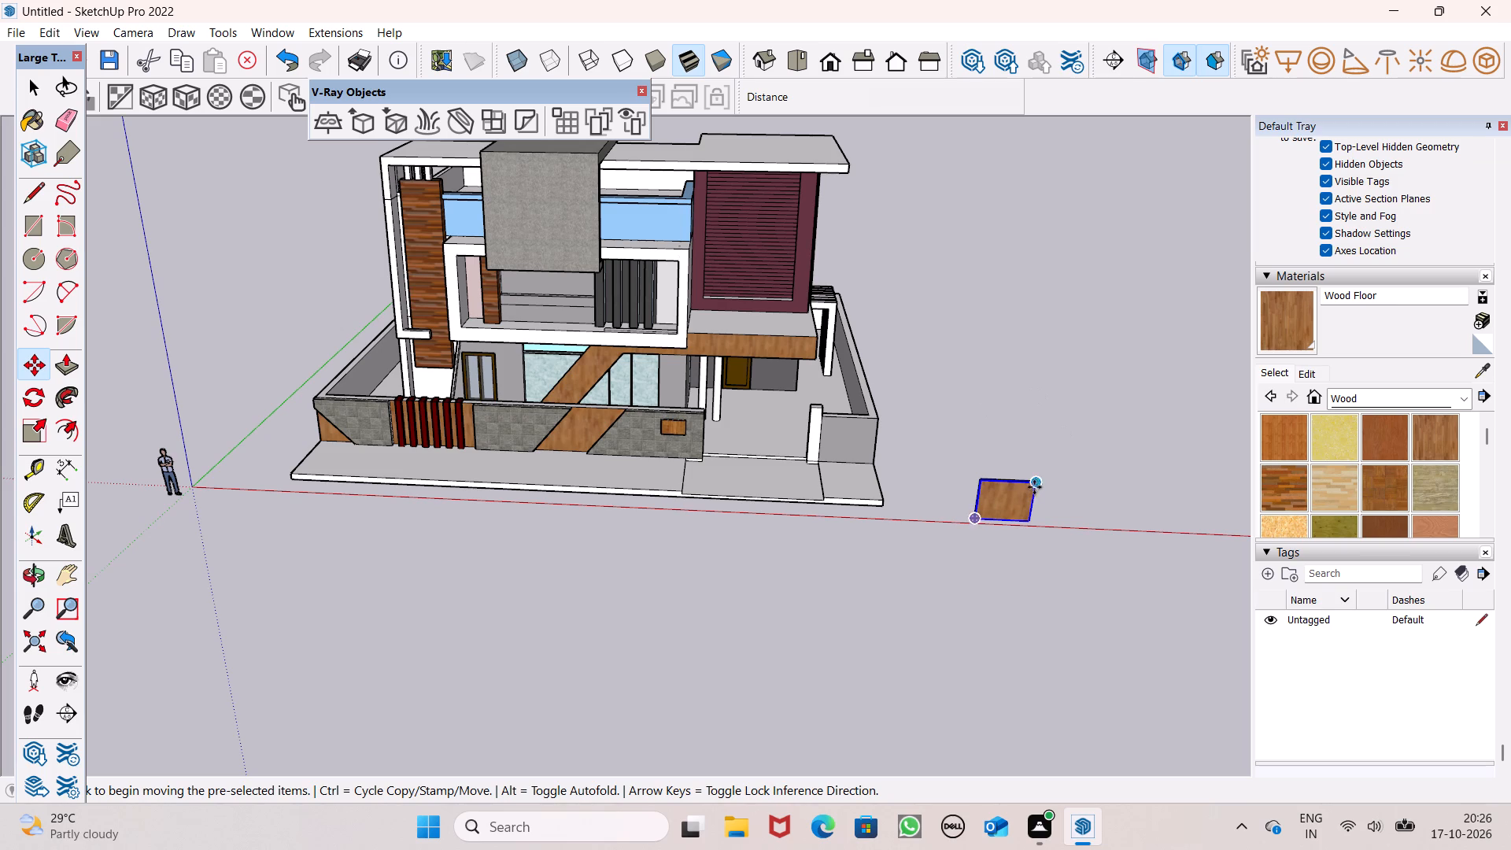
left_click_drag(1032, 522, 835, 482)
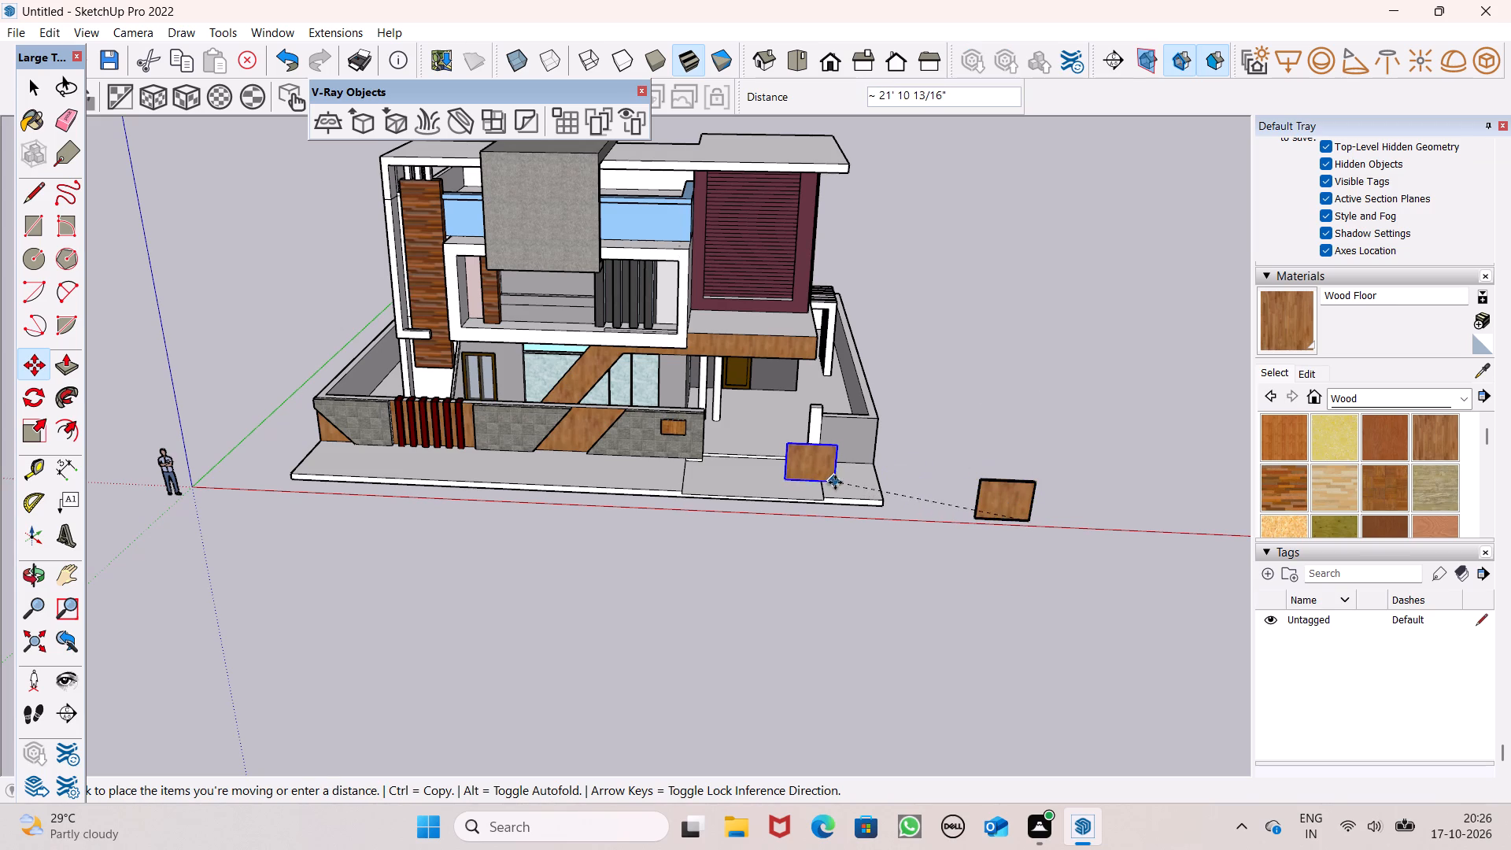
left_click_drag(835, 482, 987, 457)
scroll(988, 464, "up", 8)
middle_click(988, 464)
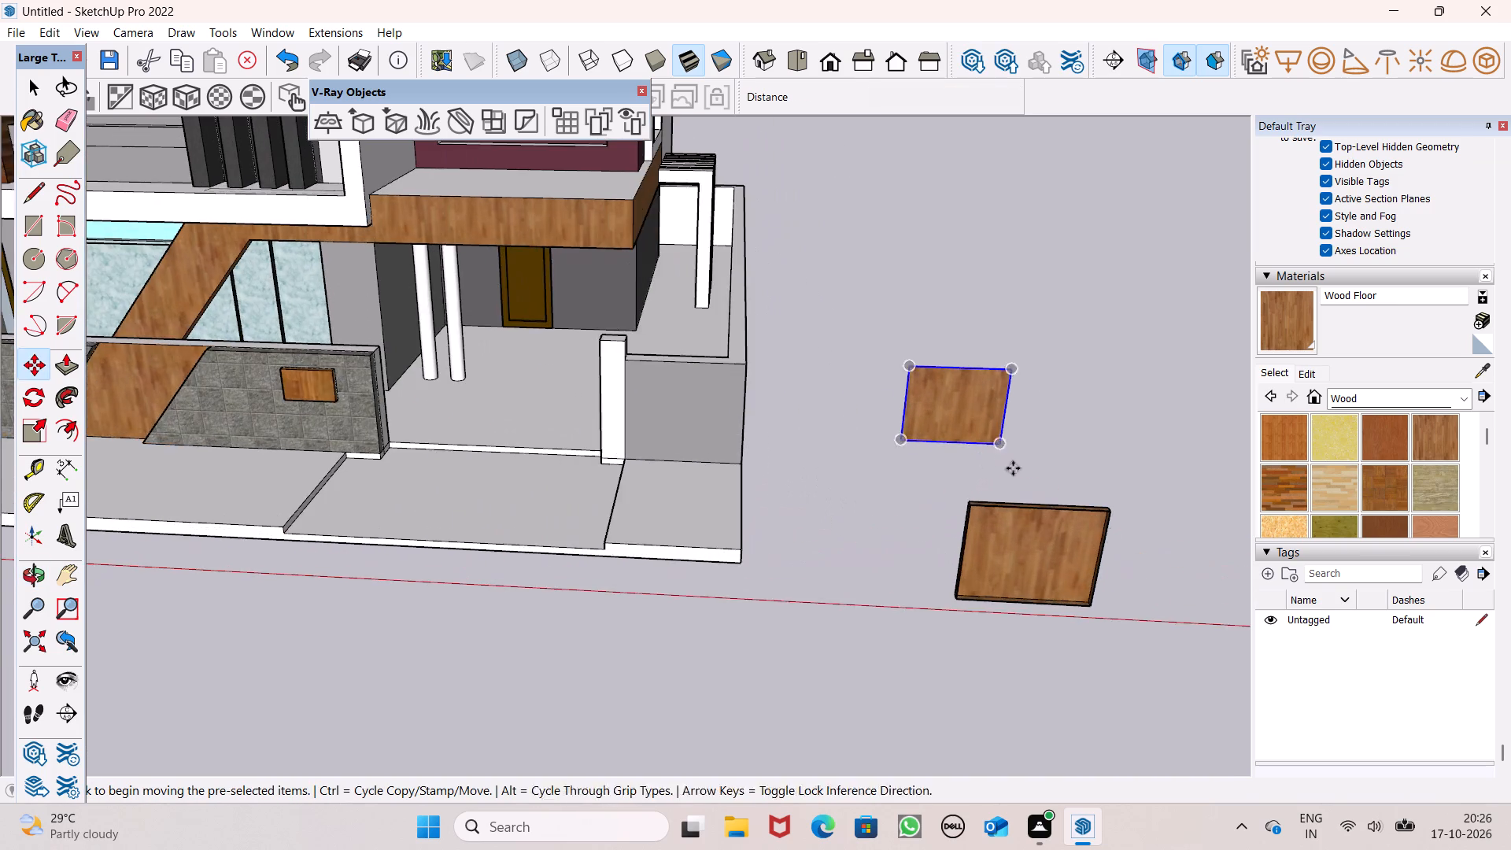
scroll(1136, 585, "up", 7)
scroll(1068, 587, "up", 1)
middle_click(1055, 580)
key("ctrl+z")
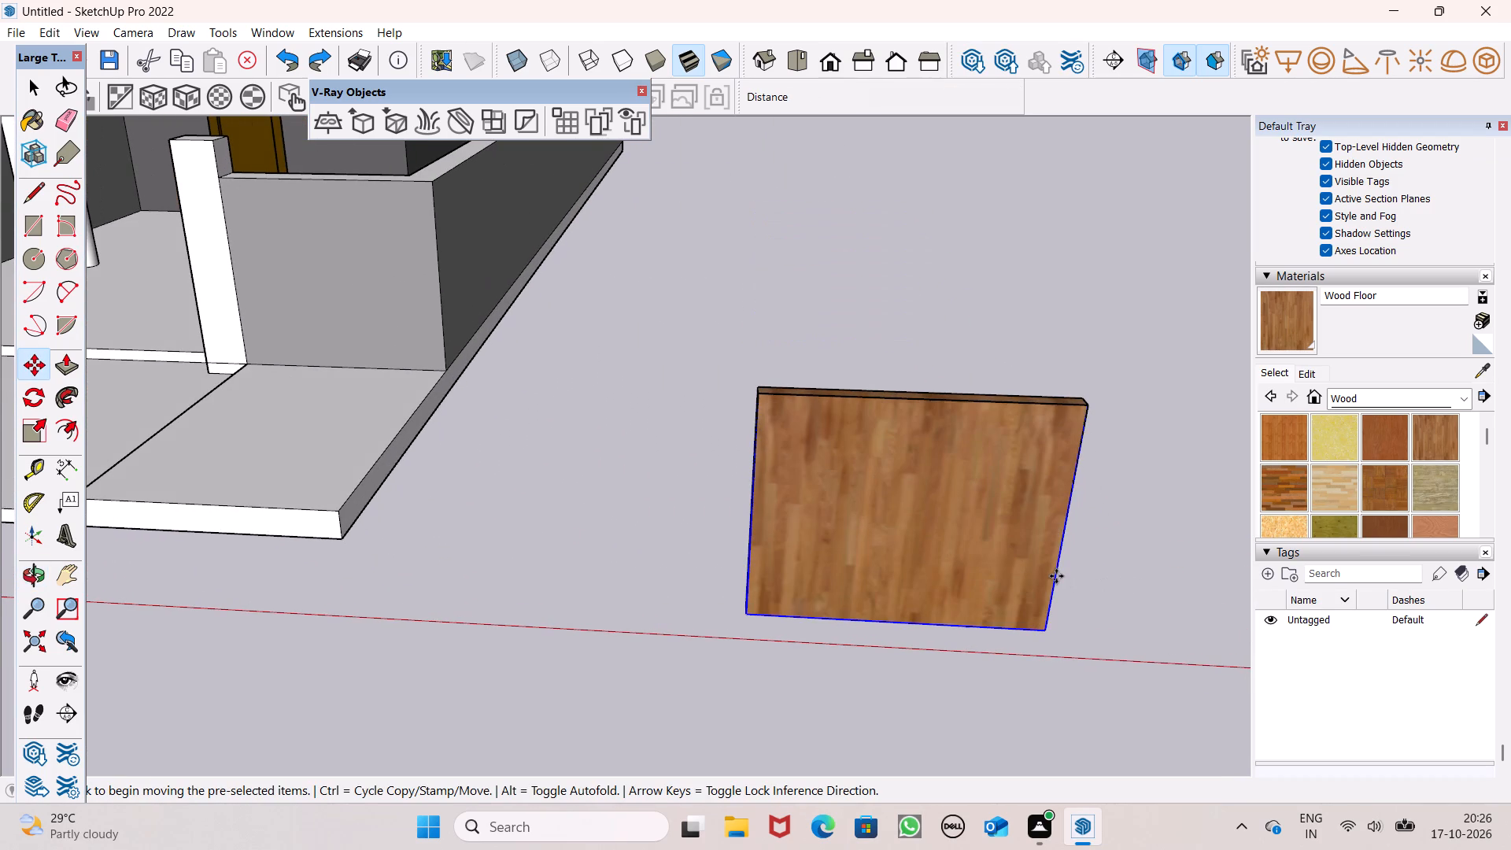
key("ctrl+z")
Select the entire wood panel with all its connected faces and edges and make it a group.
key("space")
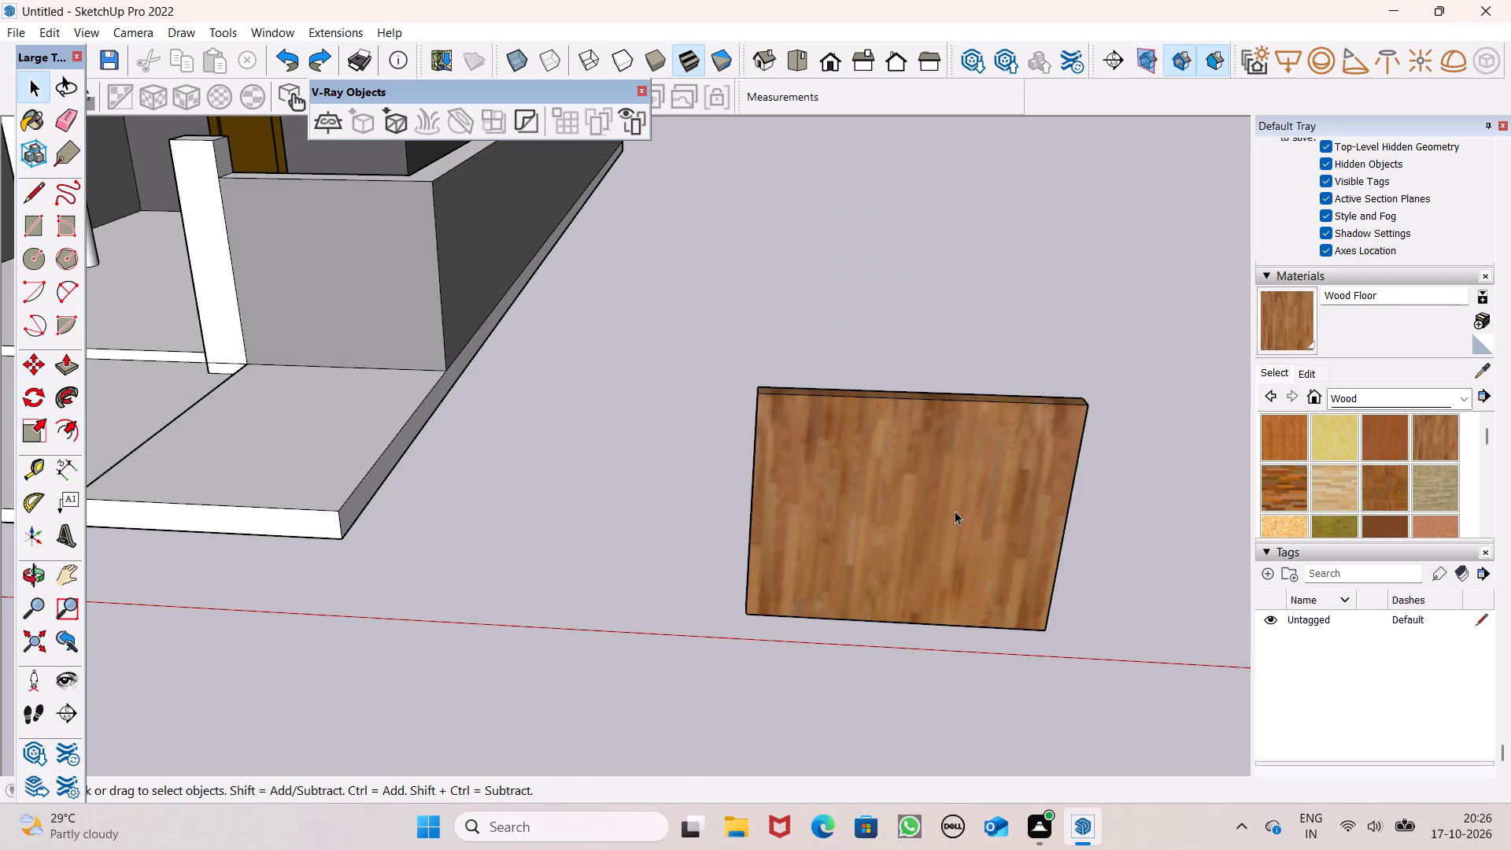
double_click(955, 511)
triple_click(951, 504)
left_click(951, 501)
right_click(951, 501)
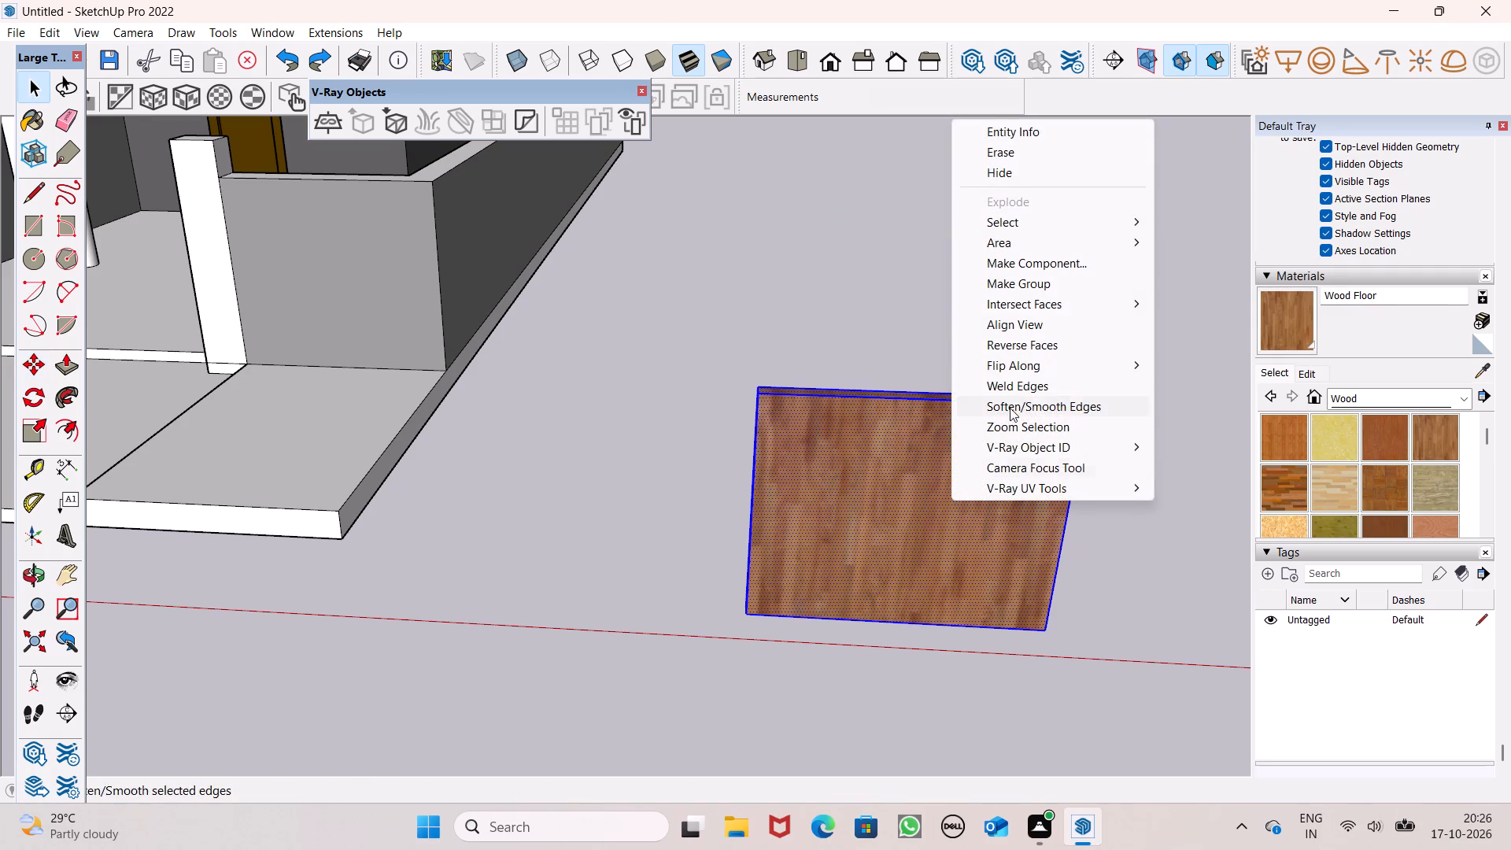
left_click(1061, 284)
Move the panel group into the gate opening, setting its bottom corner at the front corner of the white gate post's base.
key("m")
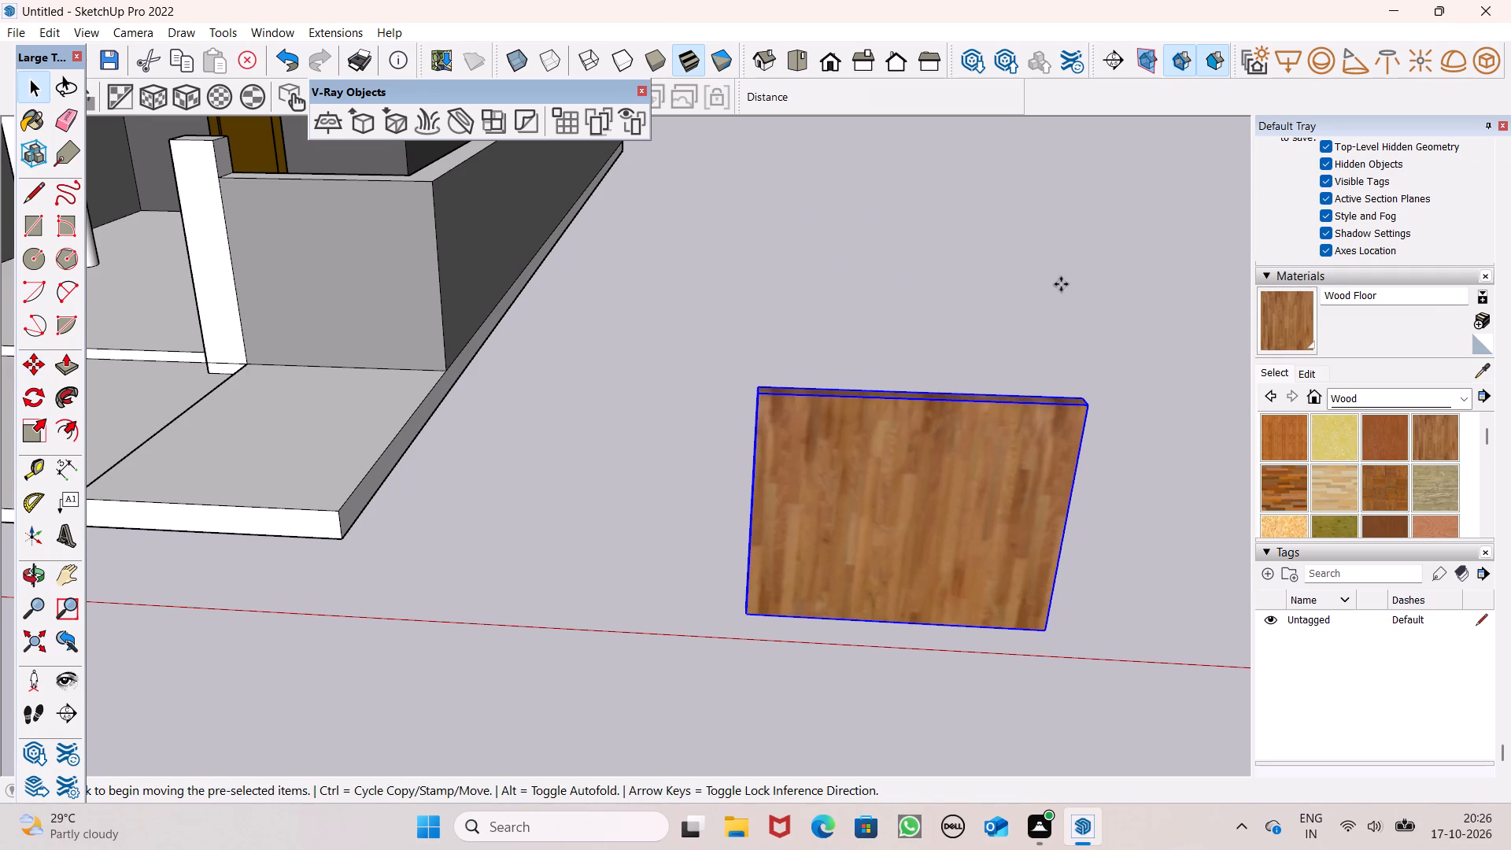
key("Return")
scroll(1061, 284, "down", 6)
left_click_drag(1056, 438, 911, 409)
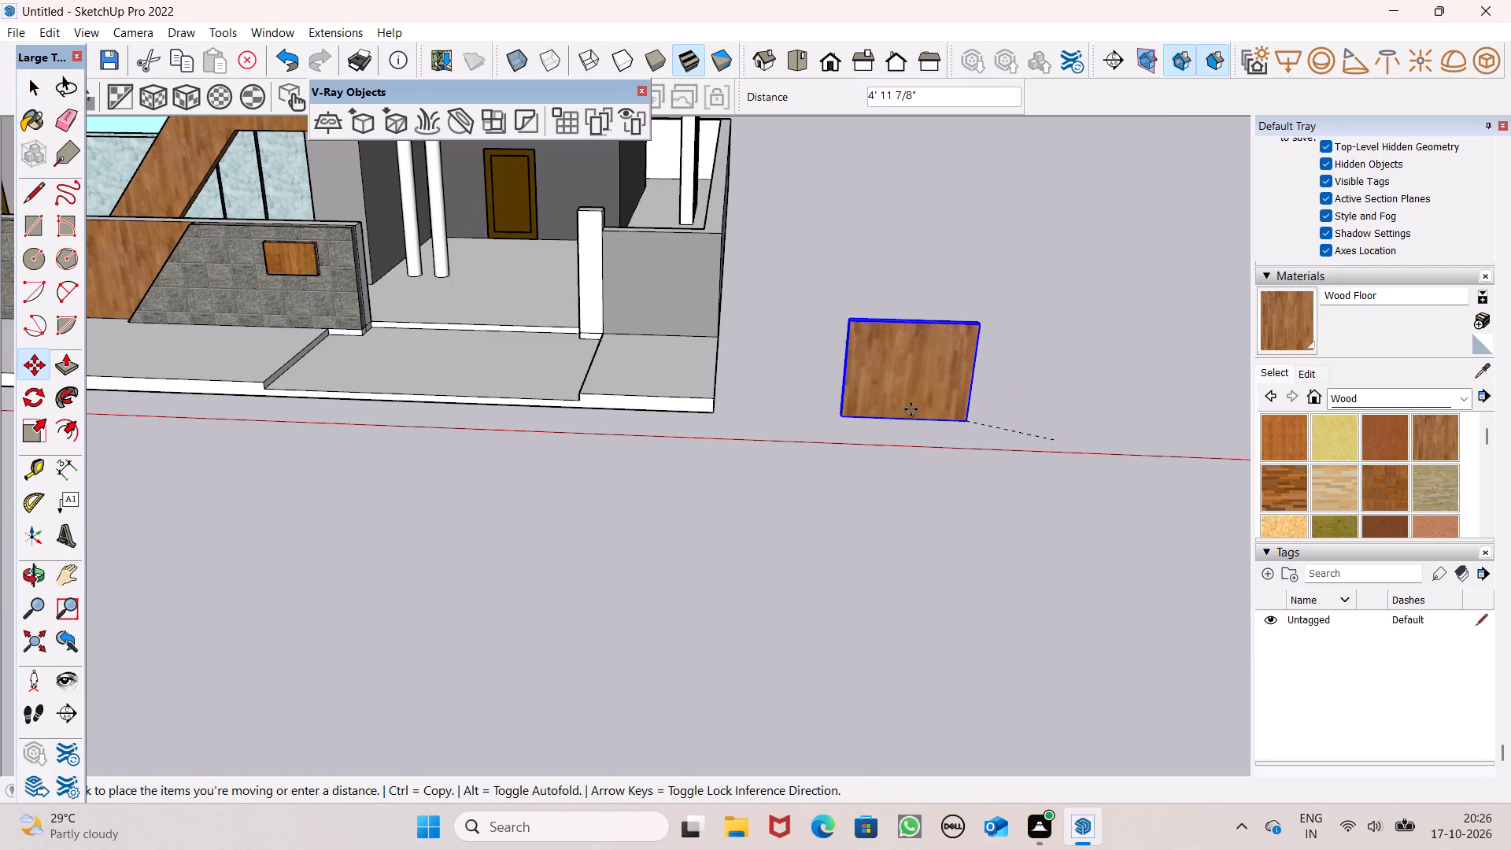
left_click_drag(911, 409, 573, 335)
scroll(534, 301, "up", 9)
middle_click_drag(609, 413, 704, 411)
scroll(704, 408, "up", 3)
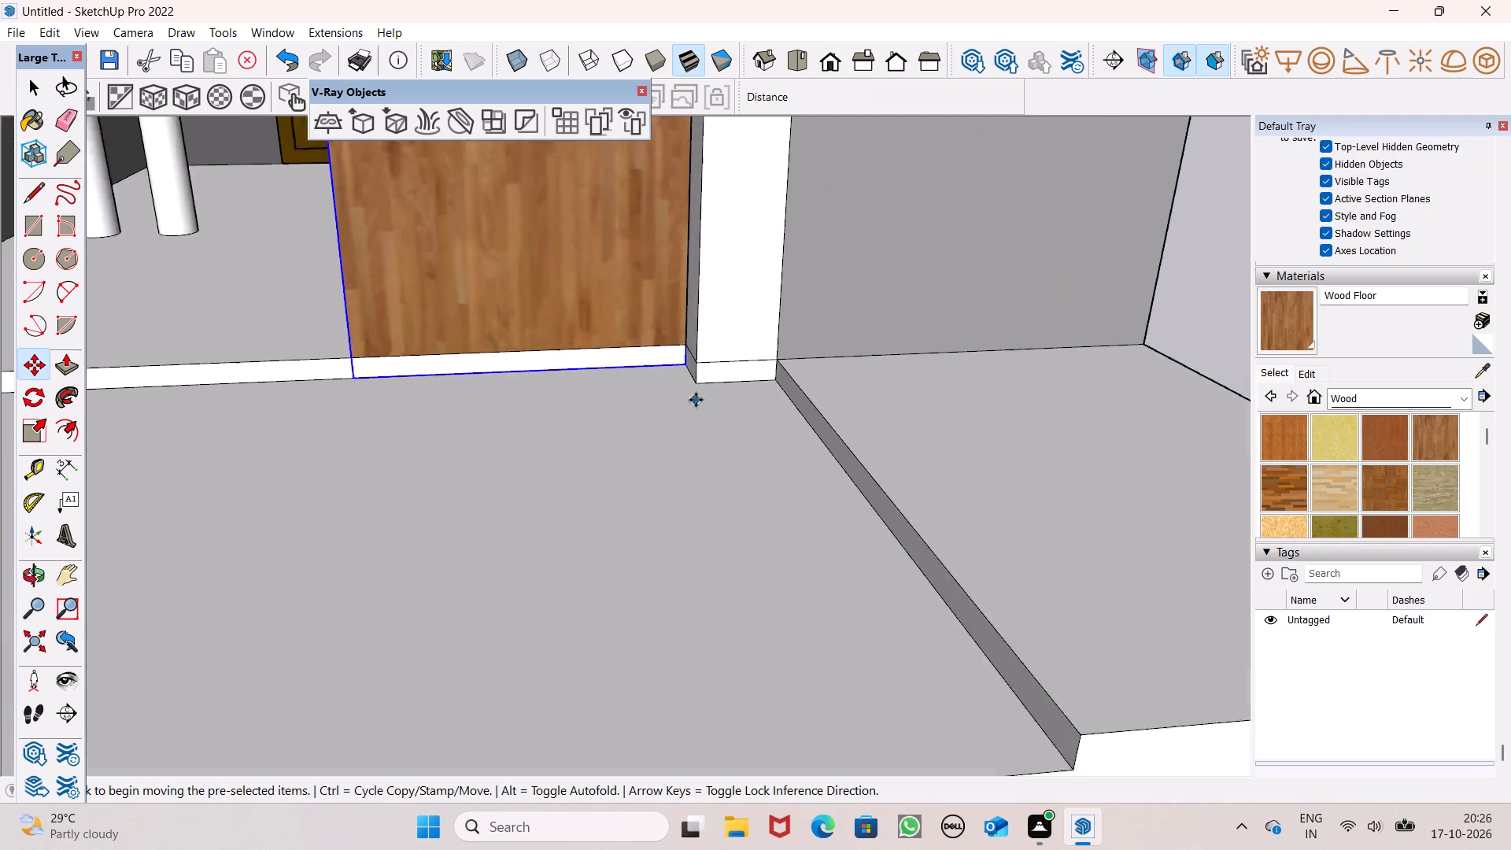
scroll(696, 400, "up", 4)
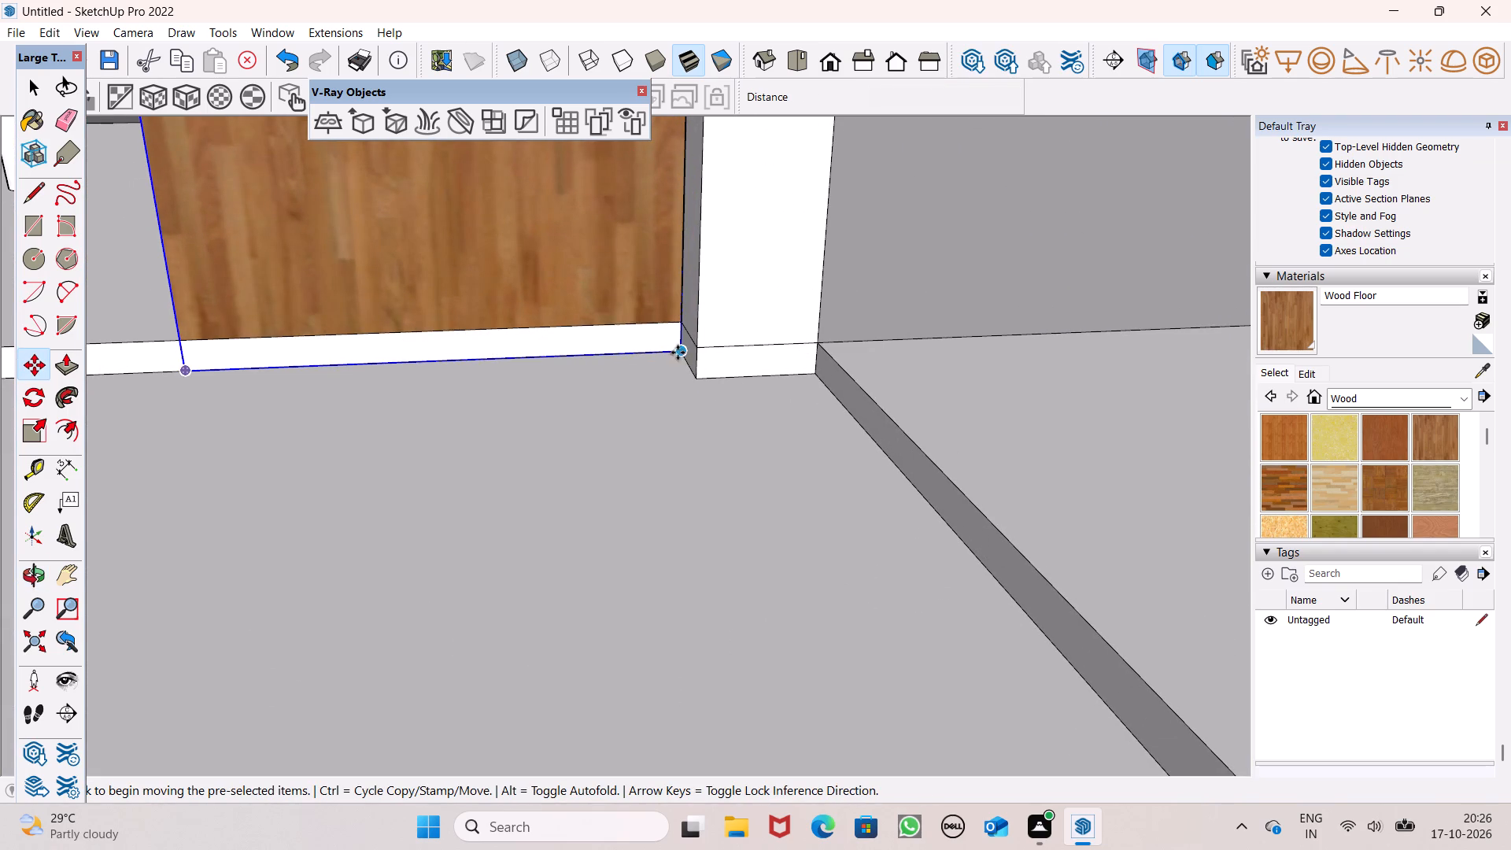
left_click_drag(677, 352, 689, 372)
scroll(755, 375, "down", 7)
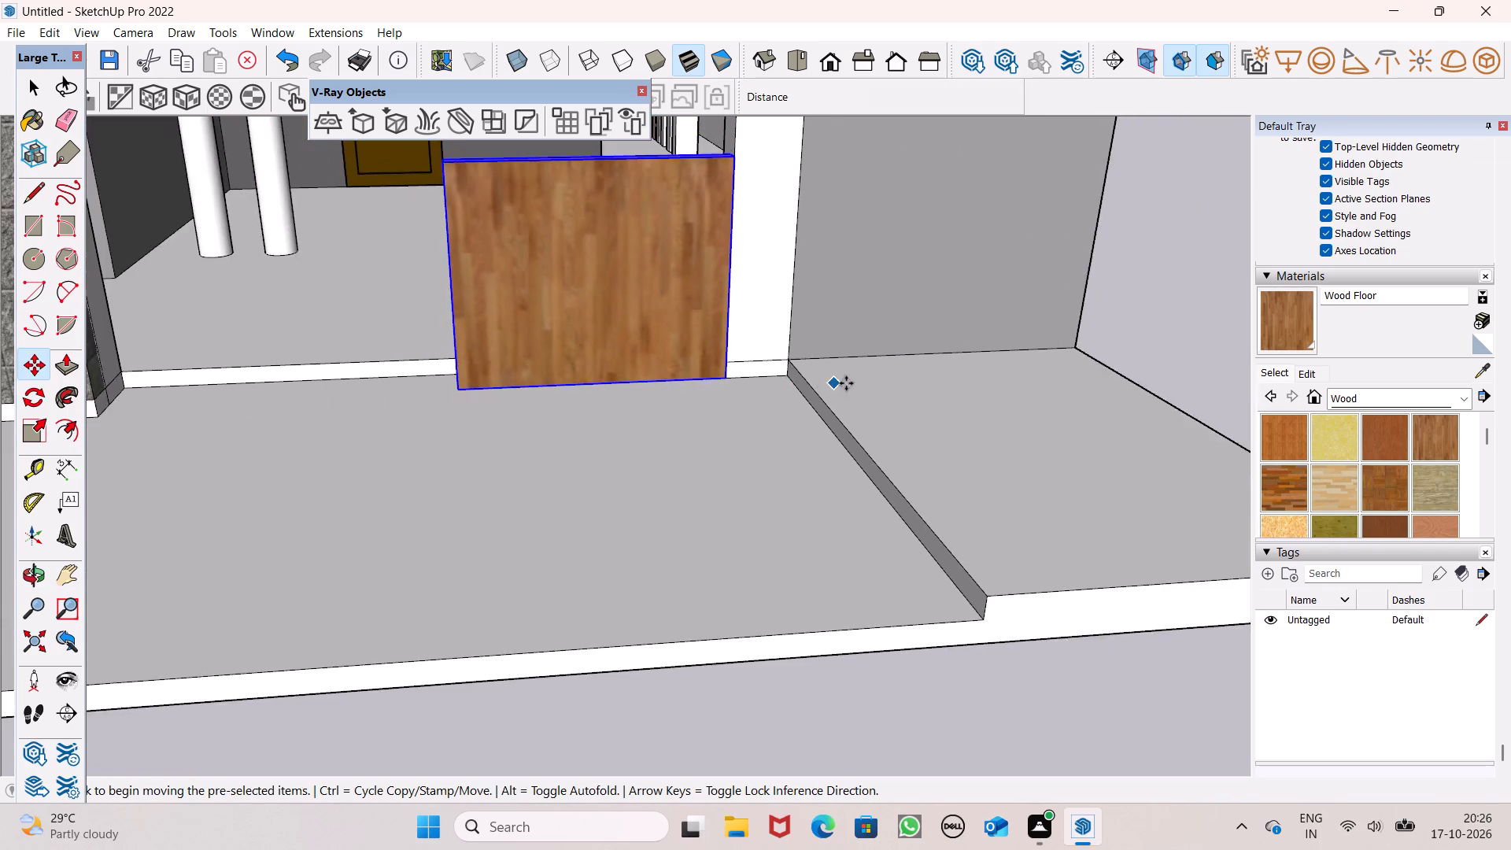
Scale the gate panel's width by about 2 so it spans from the white post to the stone boundary wall.
scroll(851, 385, "down", 11)
middle_click_drag(709, 436, 1021, 475)
middle_click_drag(785, 428, 817, 461)
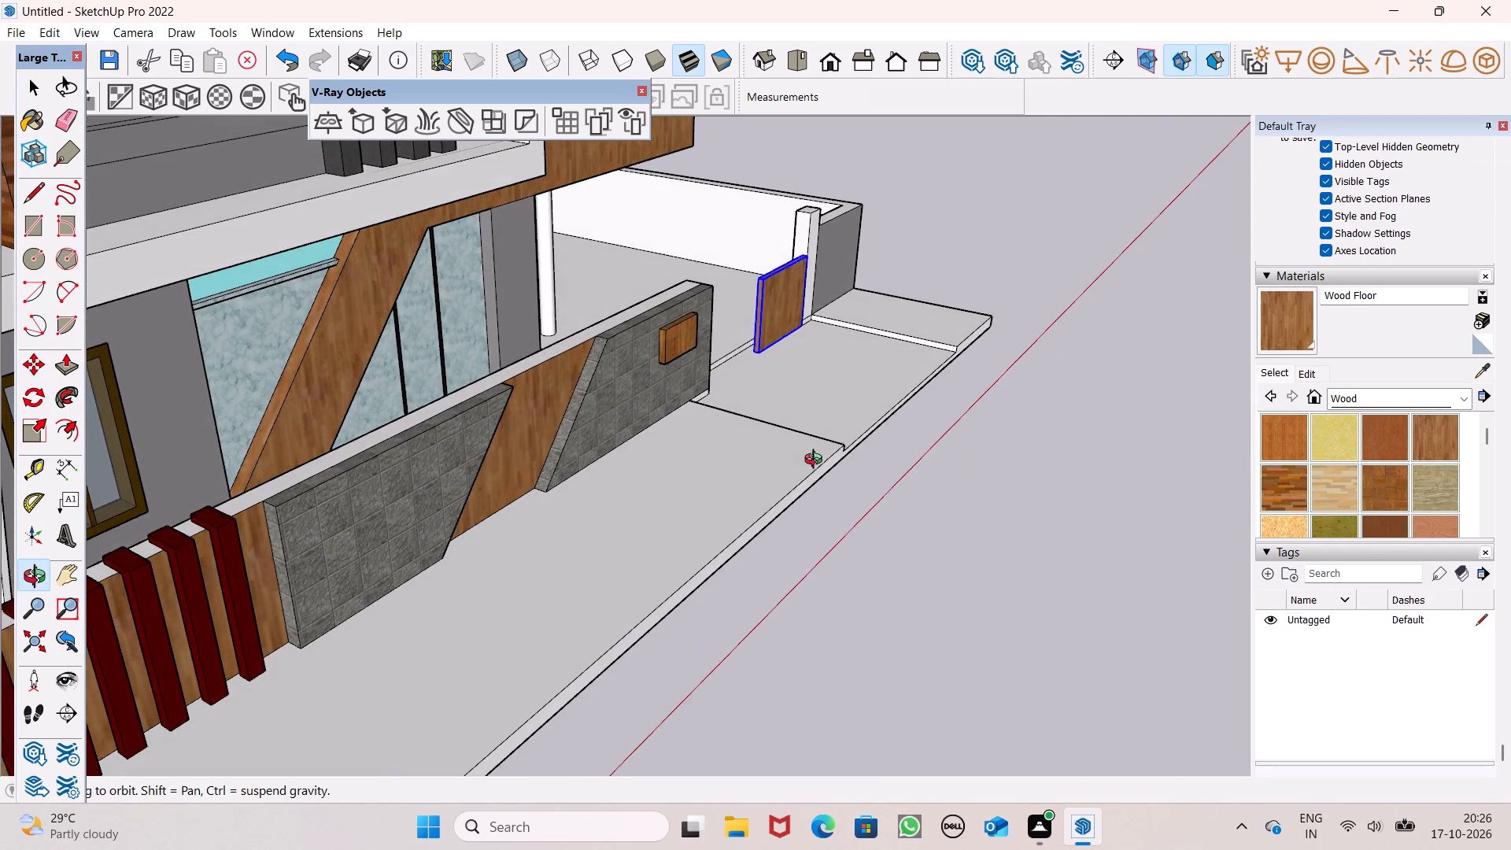
middle_click_drag(817, 461, 824, 457)
scroll(722, 328, "up", 8)
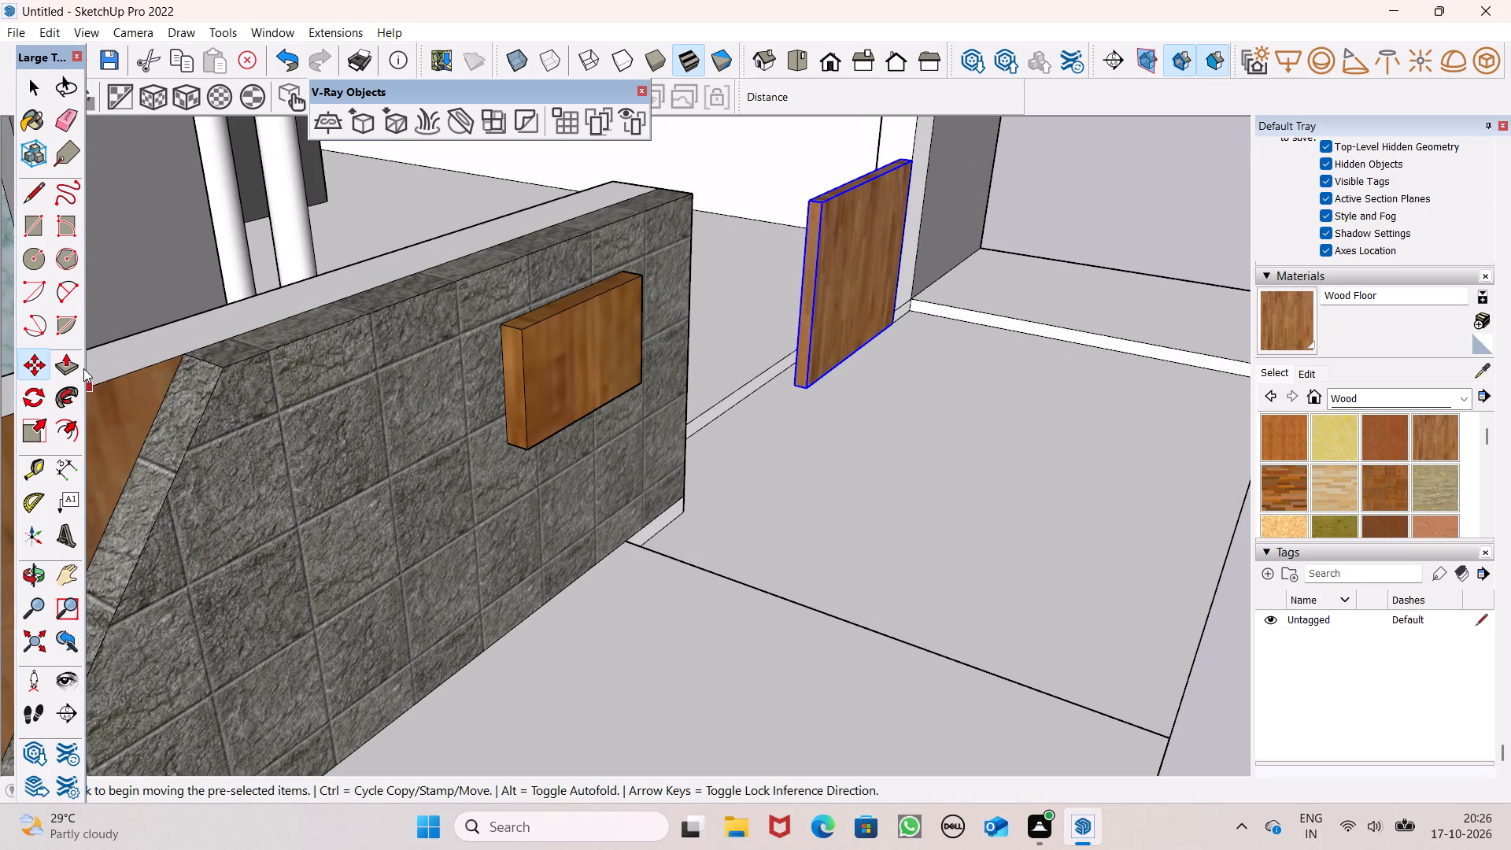
left_click_drag(31, 421, 54, 425)
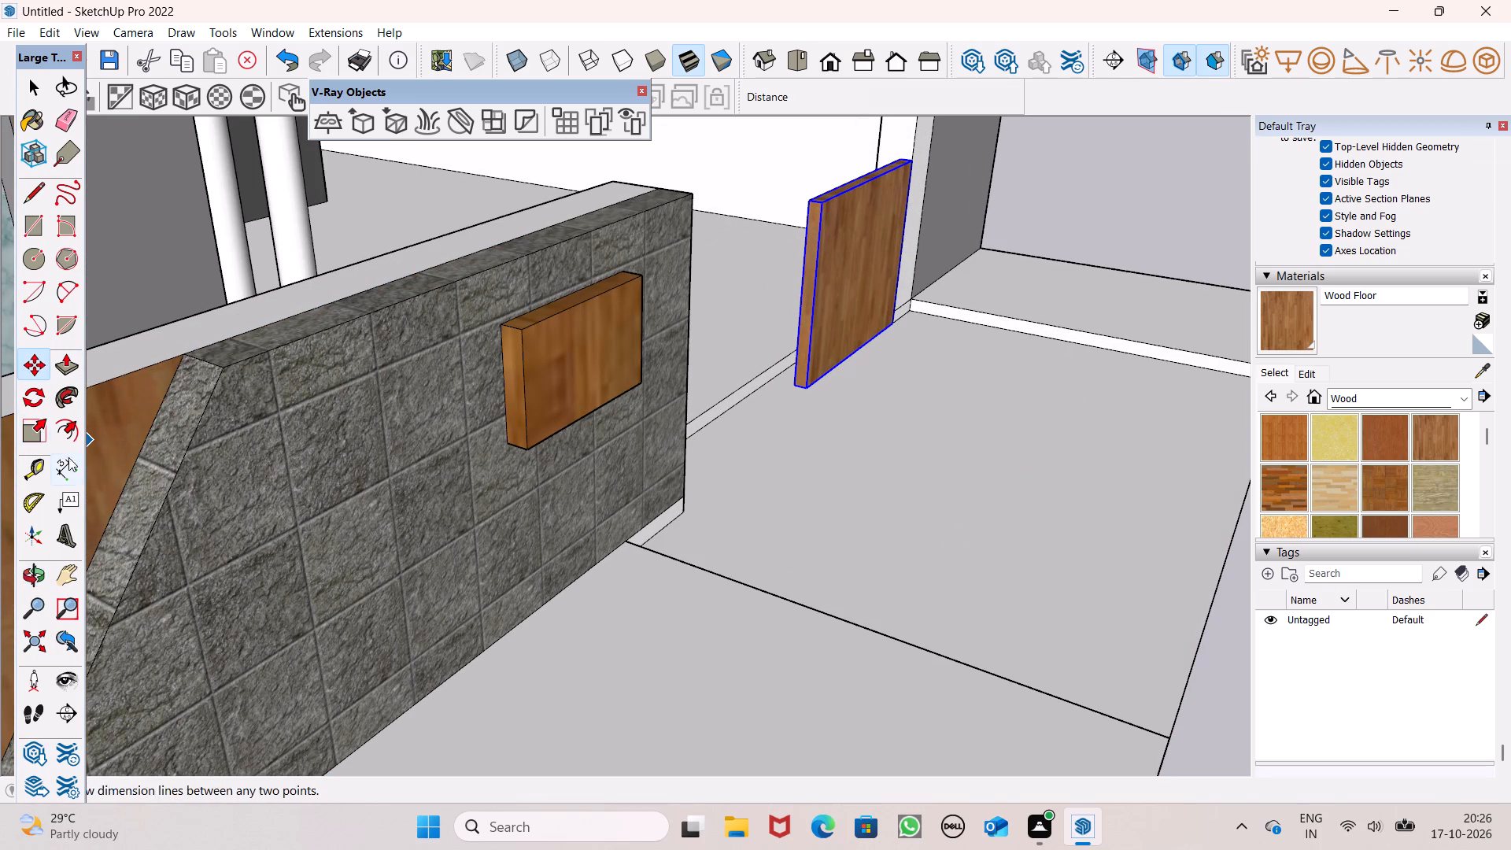
left_click_drag(35, 442, 42, 438)
scroll(724, 382, "up", 2)
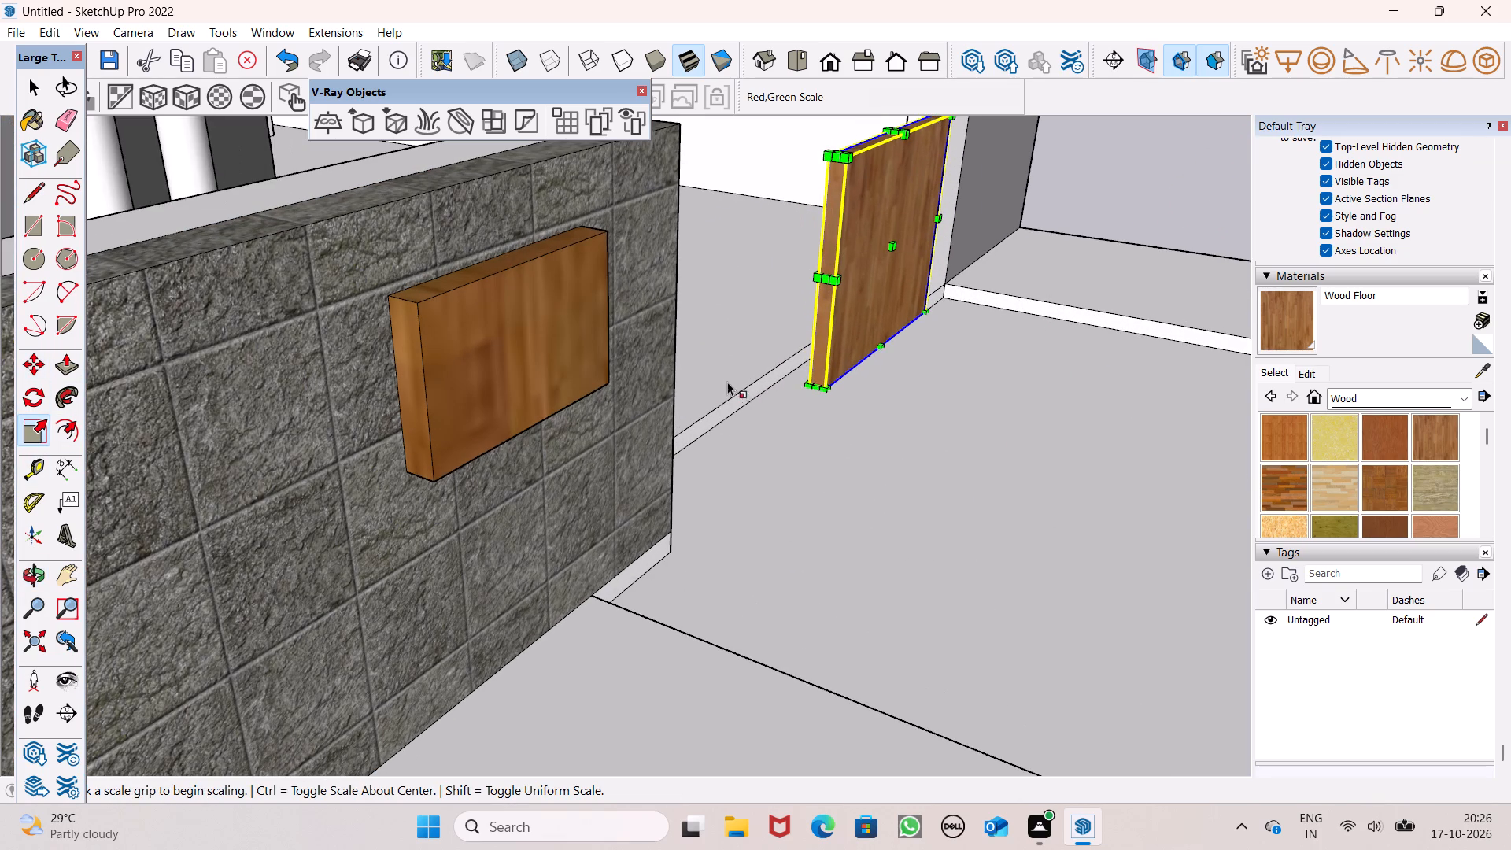
left_click_drag(826, 281, 686, 399)
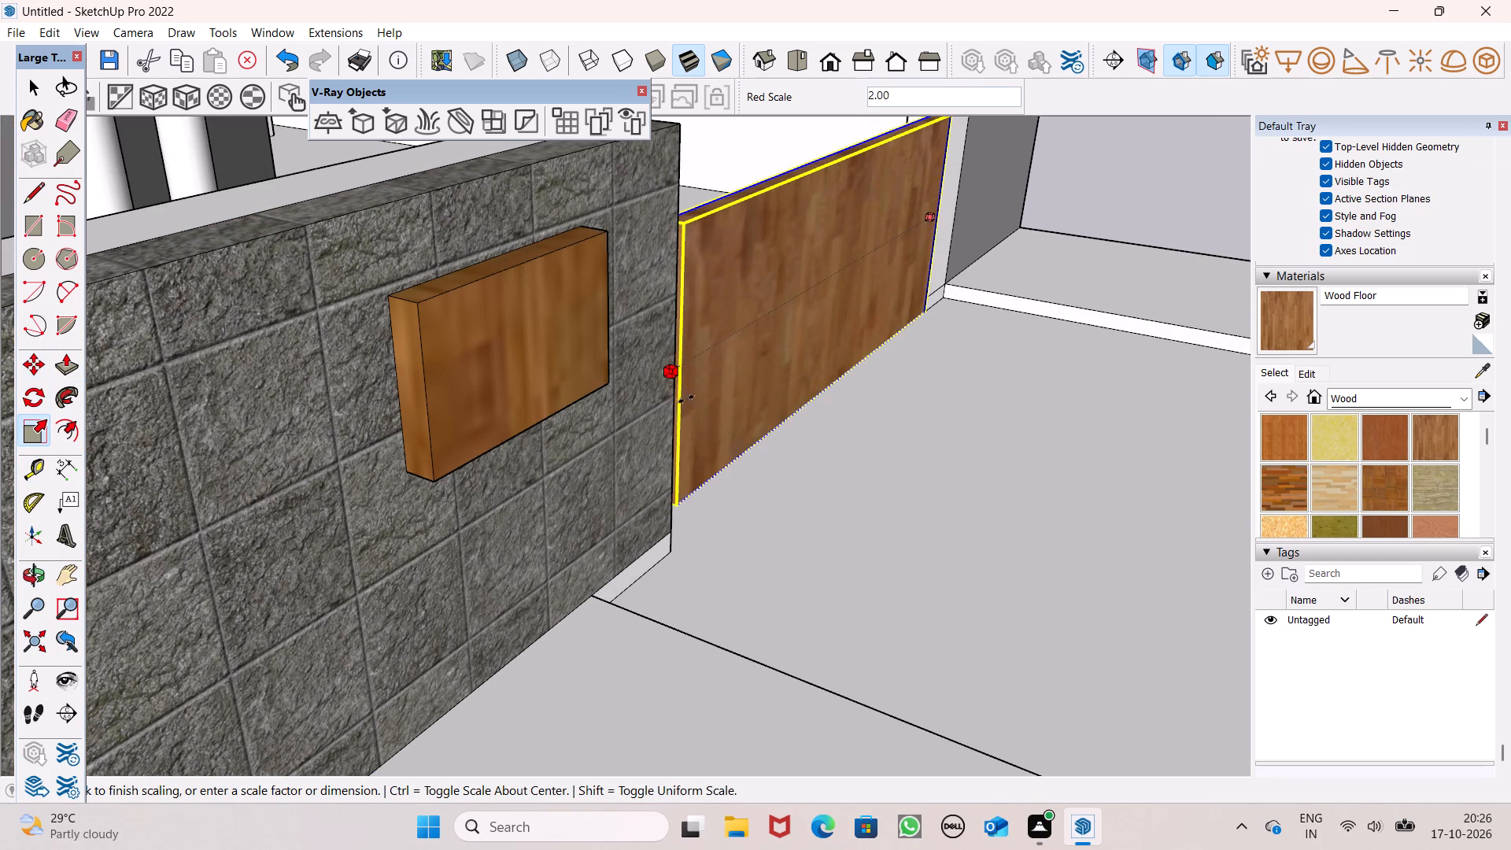
left_click_drag(686, 399, 674, 413)
Scale the gate panel's height by about 1.39 to bring its top level with the stone boundary wall.
scroll(815, 409, "down", 4)
middle_click_drag(855, 444, 516, 453)
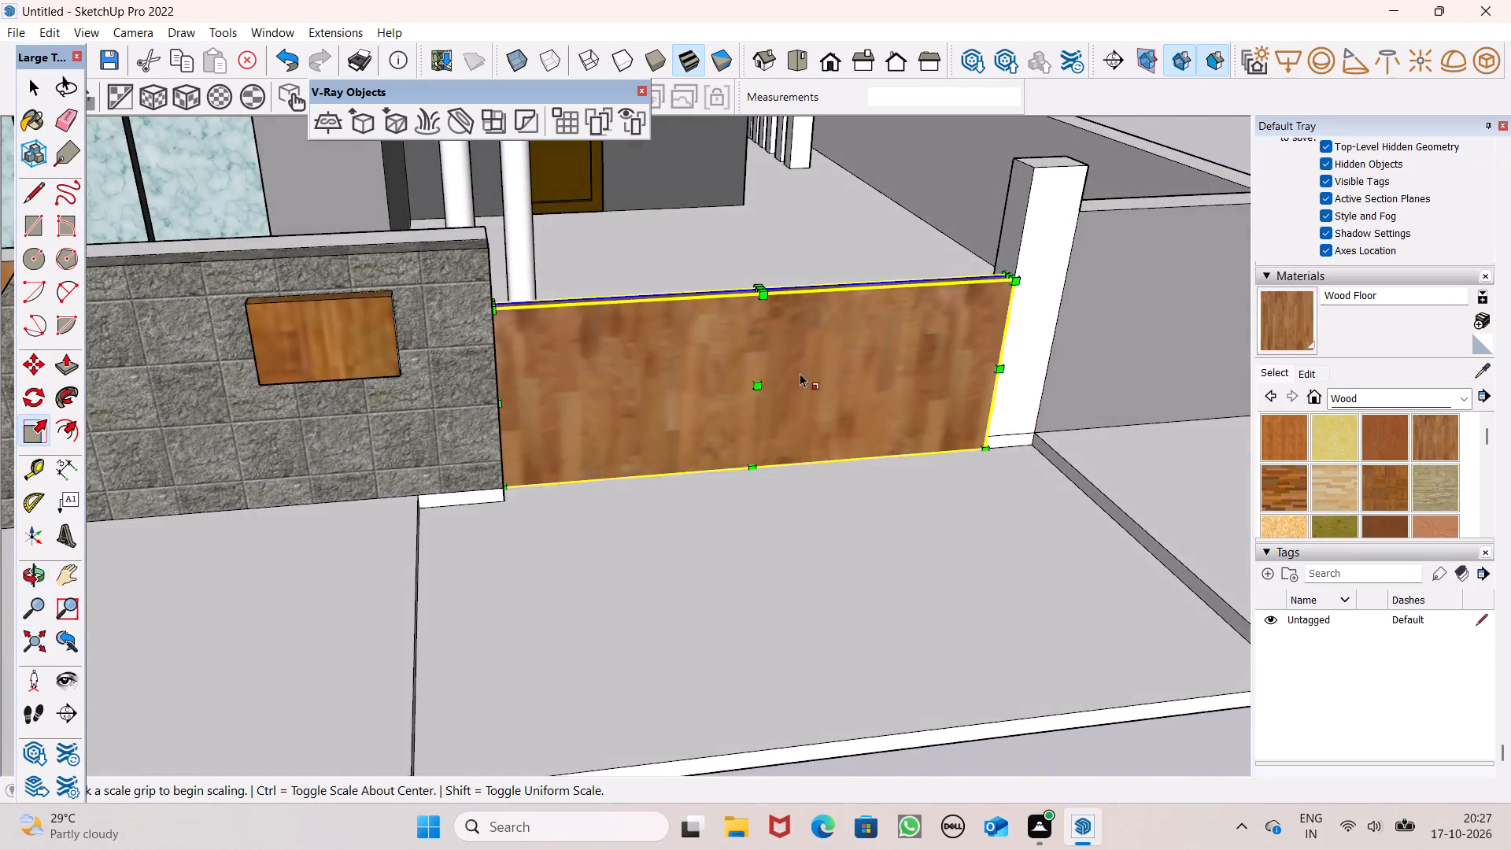
scroll(801, 374, "down", 2)
middle_click_drag(815, 401, 667, 486)
scroll(695, 396, "up", 2)
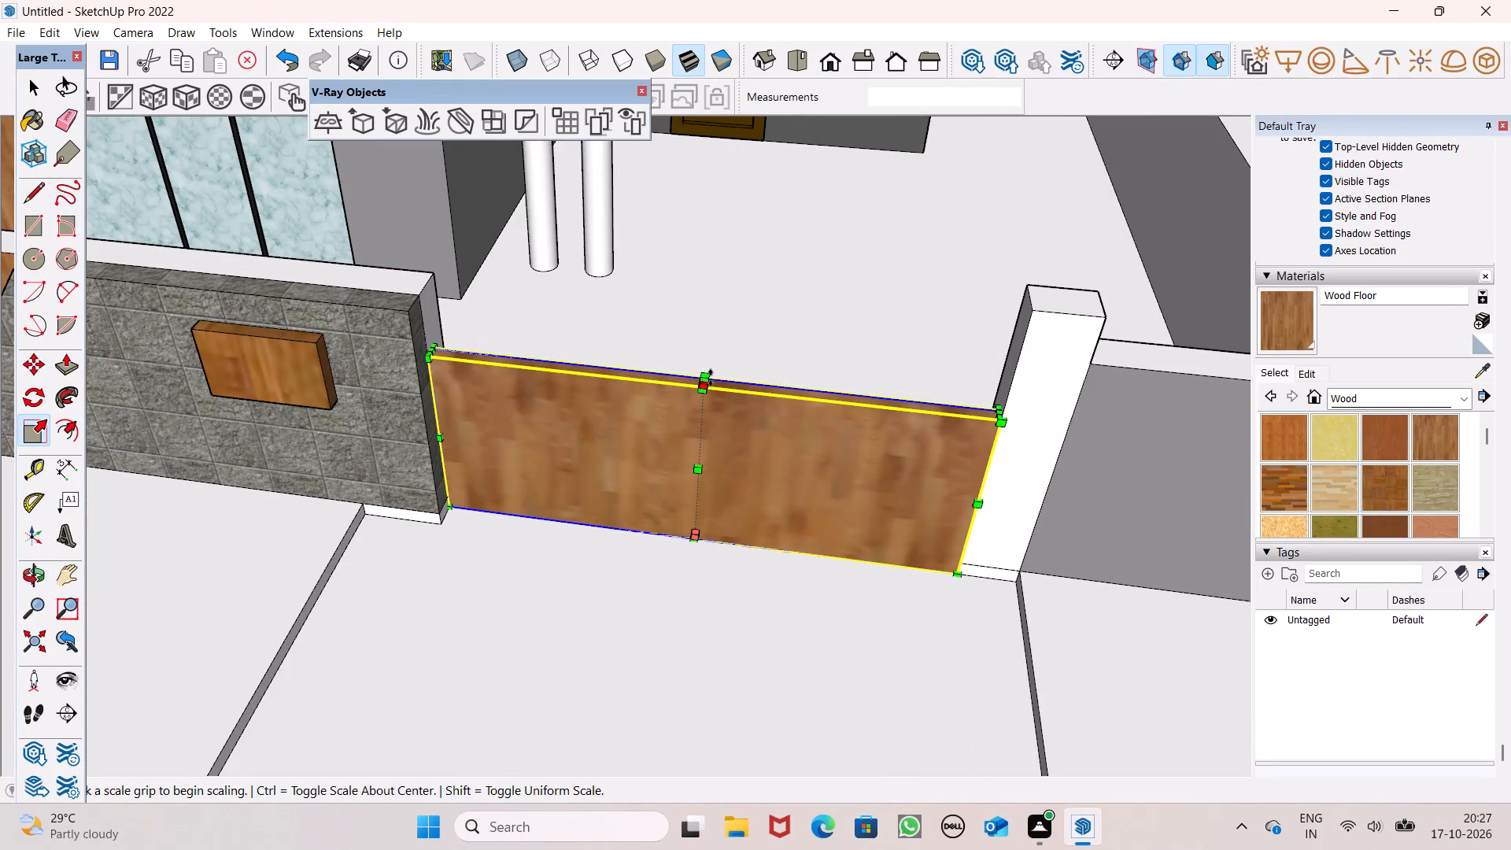
left_click_drag(702, 379, 671, 337)
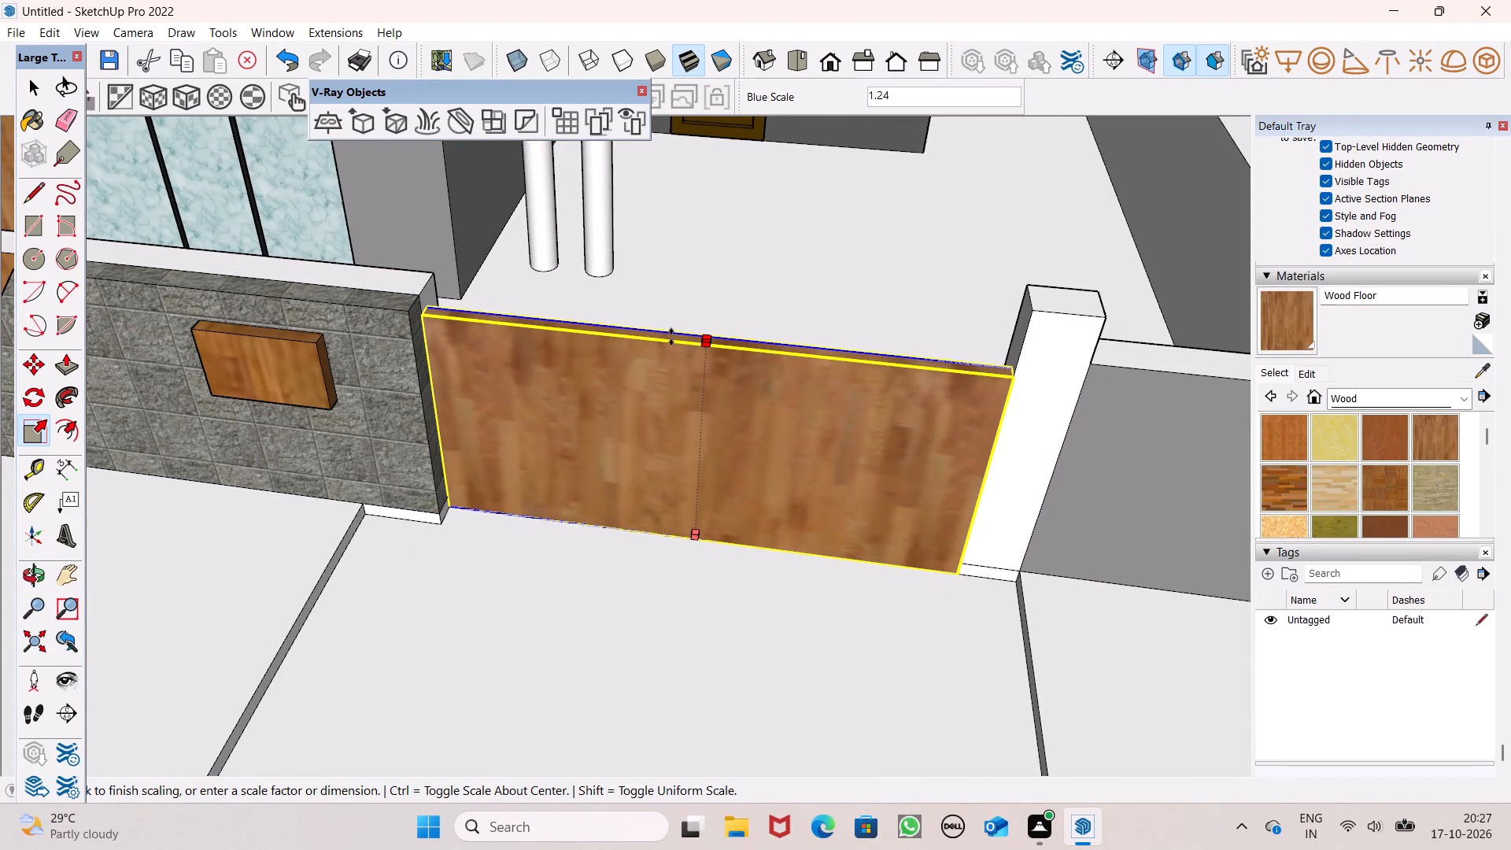
left_click_drag(671, 337, 659, 309)
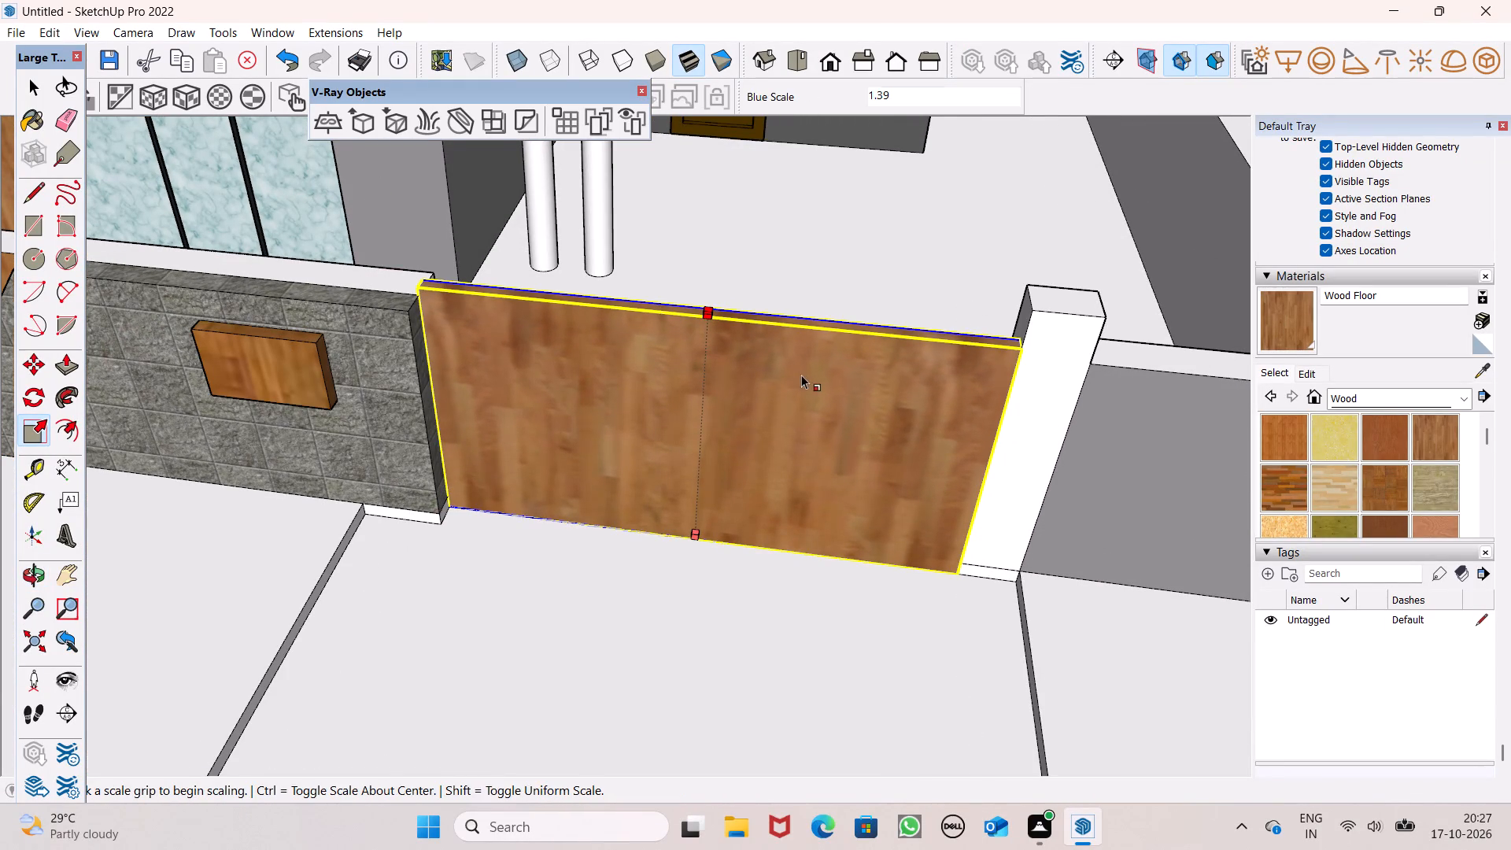
Examine the gate panel's fit between the boundary wall and the post from several angles.
scroll(803, 379, "down", 2)
middle_click_drag(829, 410, 903, 287)
key("space")
scroll(916, 319, "down", 5)
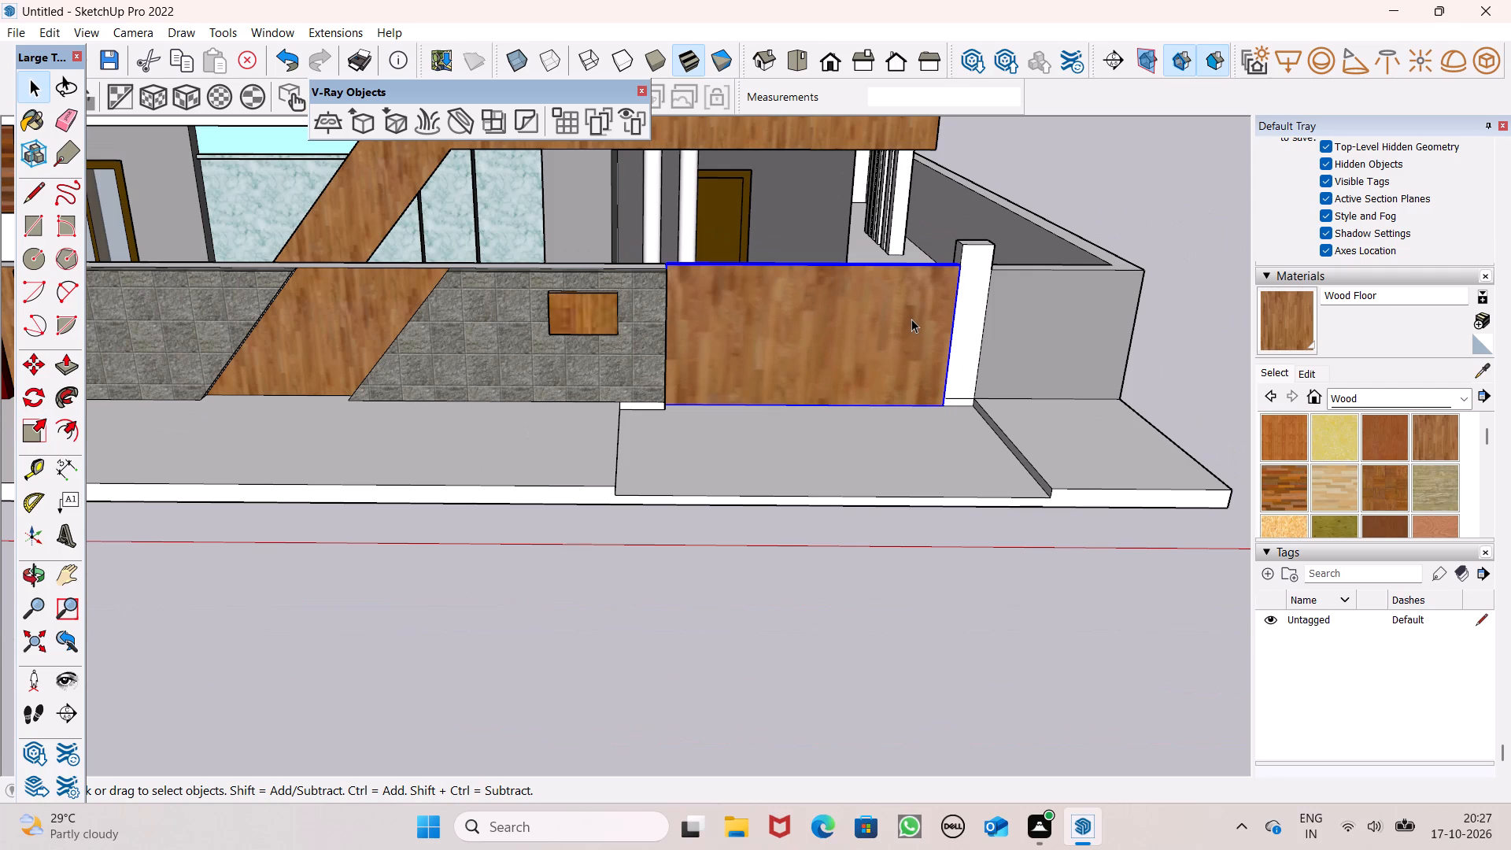
scroll(701, 175, "down", 3)
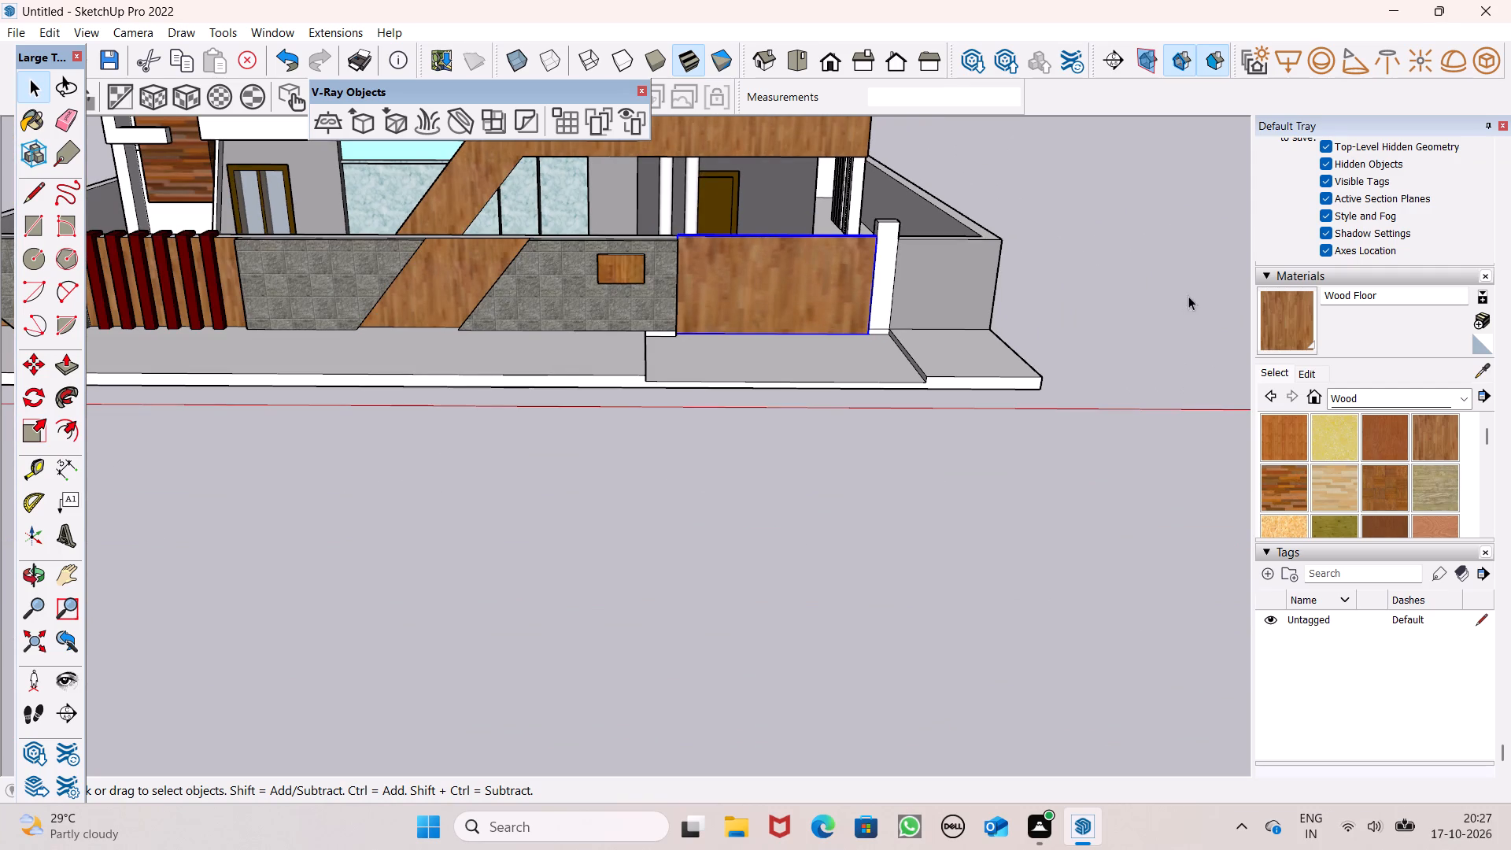
left_click(1107, 239)
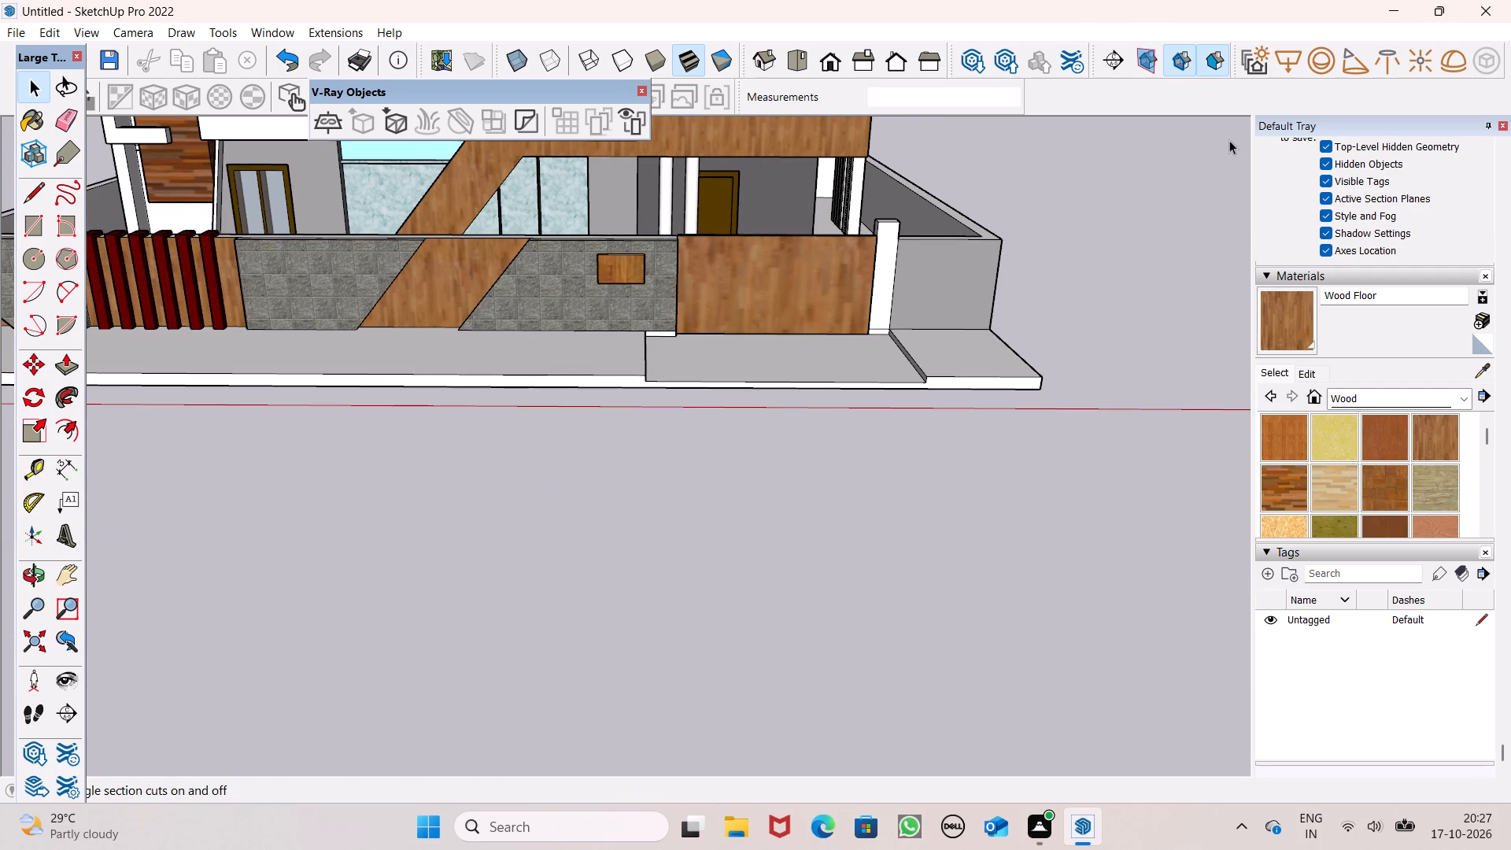
scroll(1229, 145, "down", 2)
middle_click_drag(1172, 222, 1070, 182)
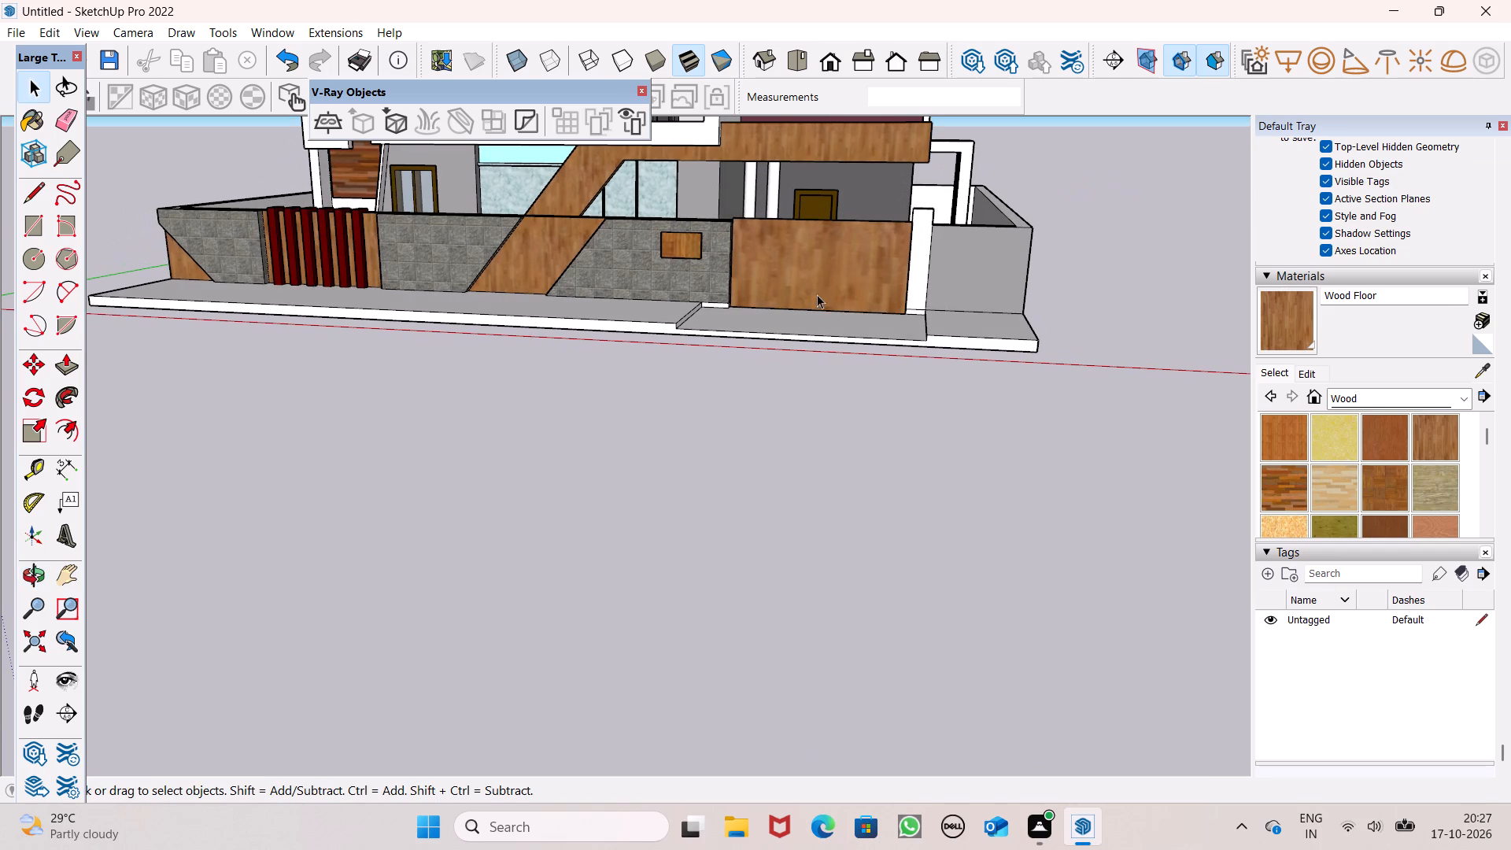
scroll(792, 291, "down", 2)
scroll(780, 349, "up", 1)
middle_click_drag(781, 364, 869, 431)
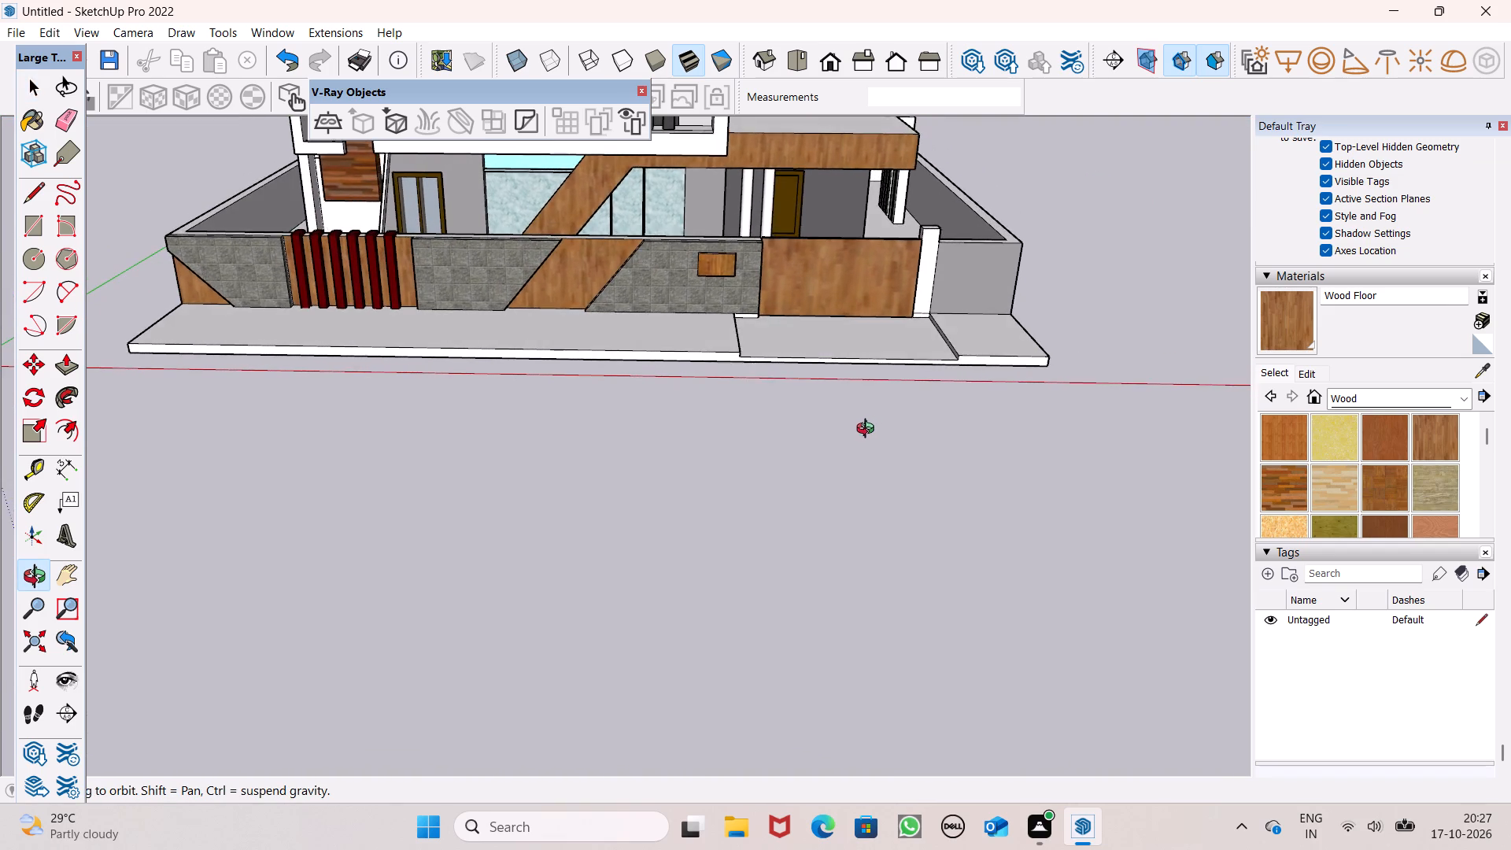
middle_click_drag(869, 431, 871, 530)
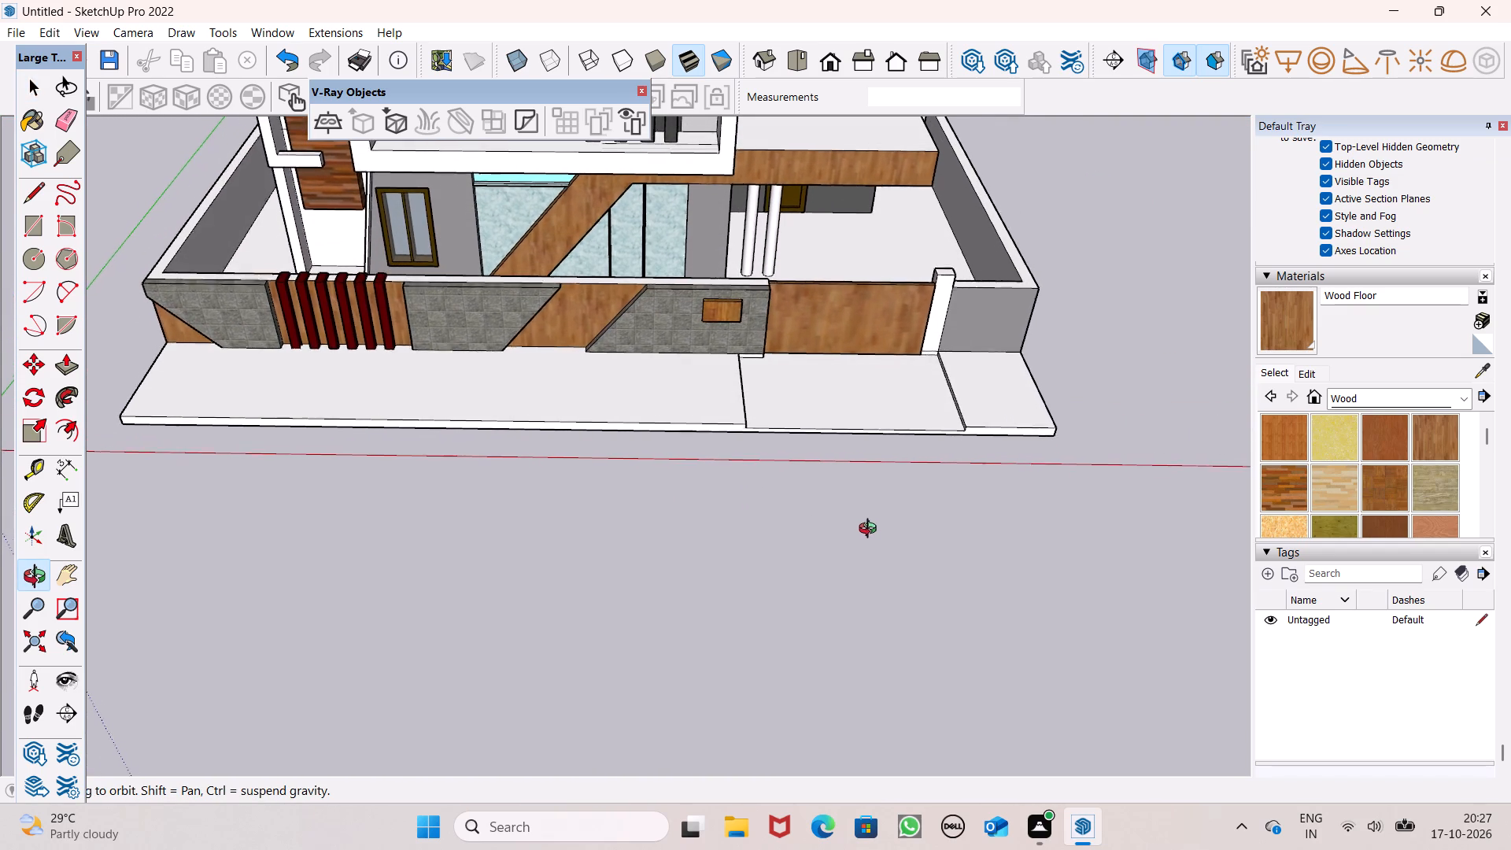
middle_click_drag(871, 530, 827, 525)
Start a line at the front edge of the paving, from the lower corner where the entrance strip steps down.
scroll(792, 453, "up", 7)
scroll(626, 376, "up", 1)
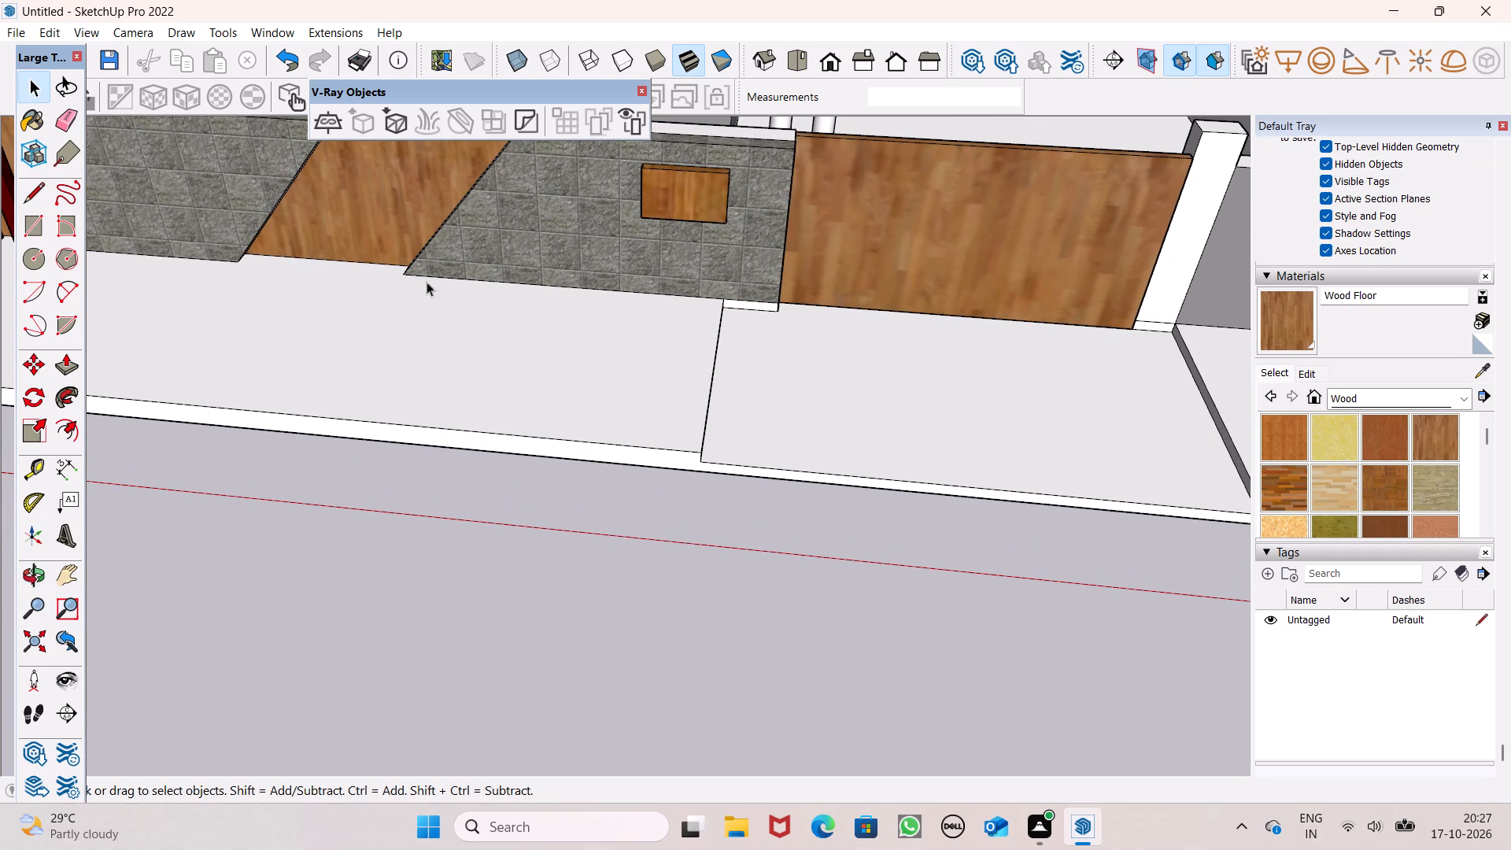
left_click(31, 190)
scroll(491, 446, "up", 5)
scroll(789, 496, "up", 5)
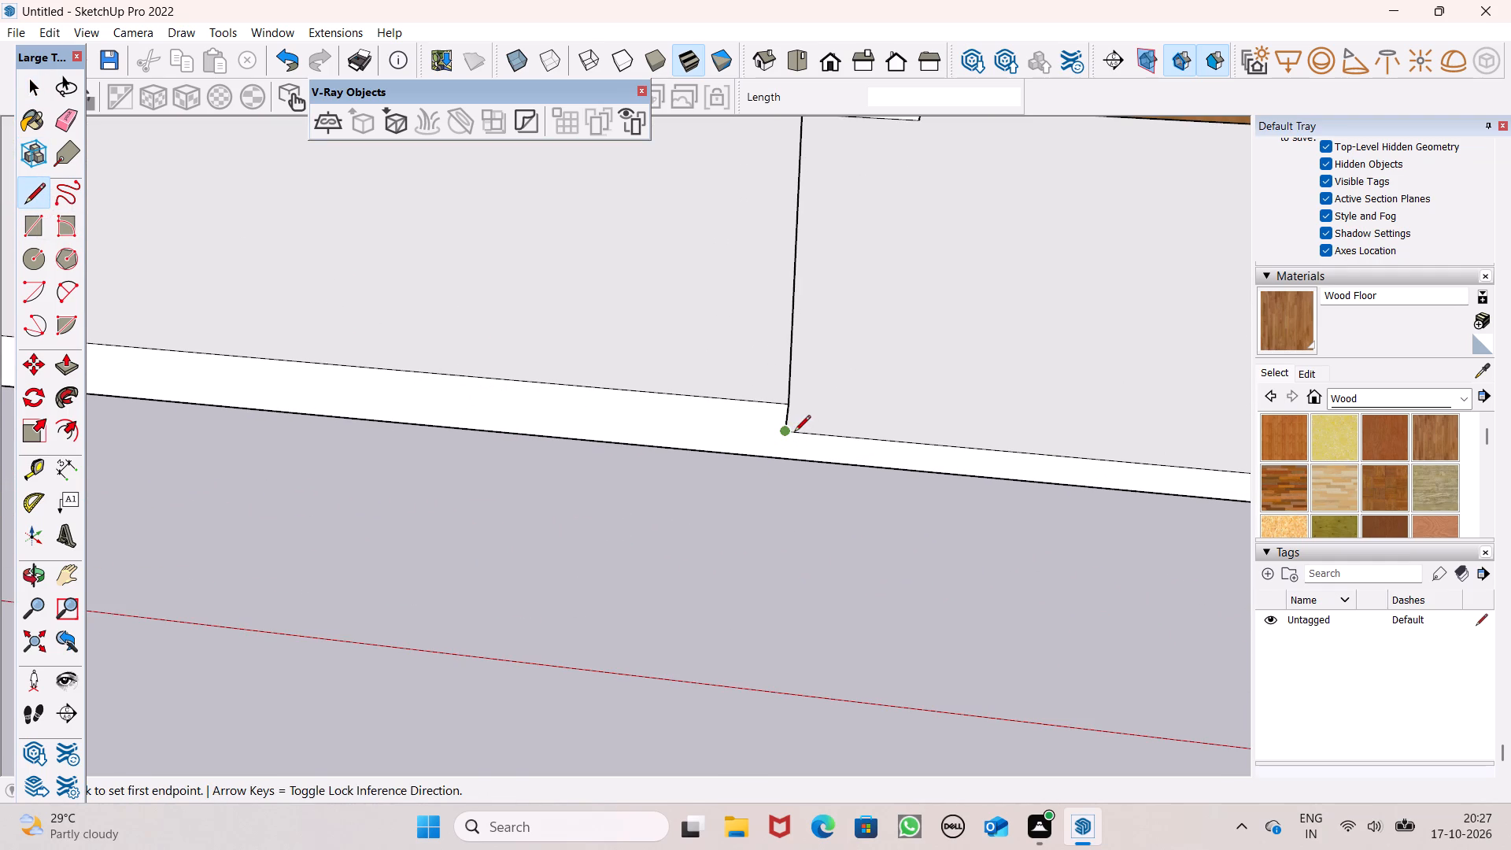
Draw short vertical lines down the paving's front face at both ends of the lowered entrance strip.
left_click(794, 433)
left_click(781, 454)
scroll(643, 371, "down", 8)
scroll(811, 427, "down", 4)
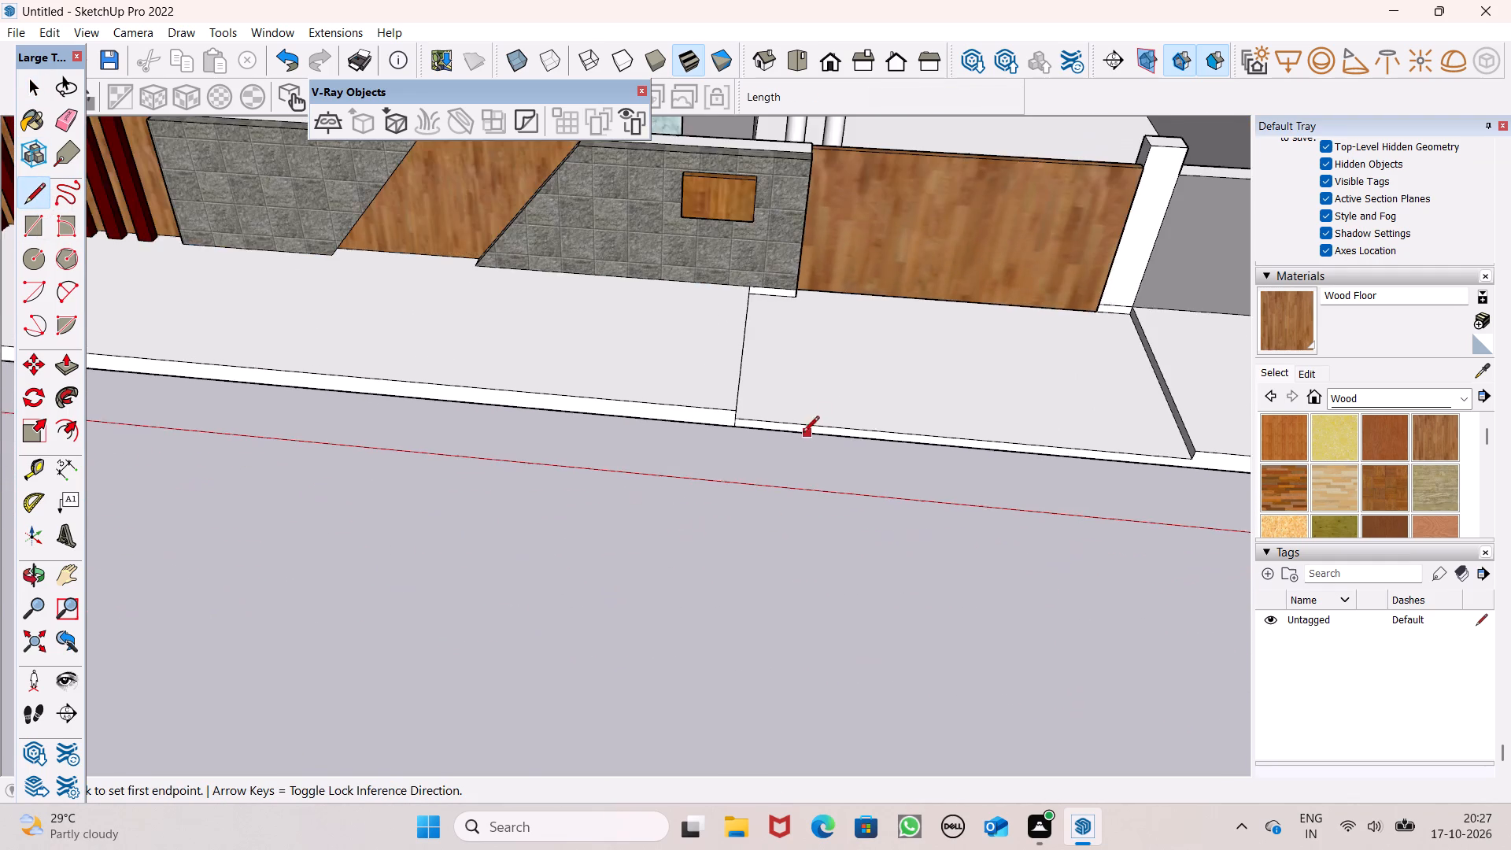
scroll(803, 434, "down", 5)
scroll(1108, 449, "up", 6)
scroll(994, 448, "up", 7)
scroll(1097, 423, "up", 2)
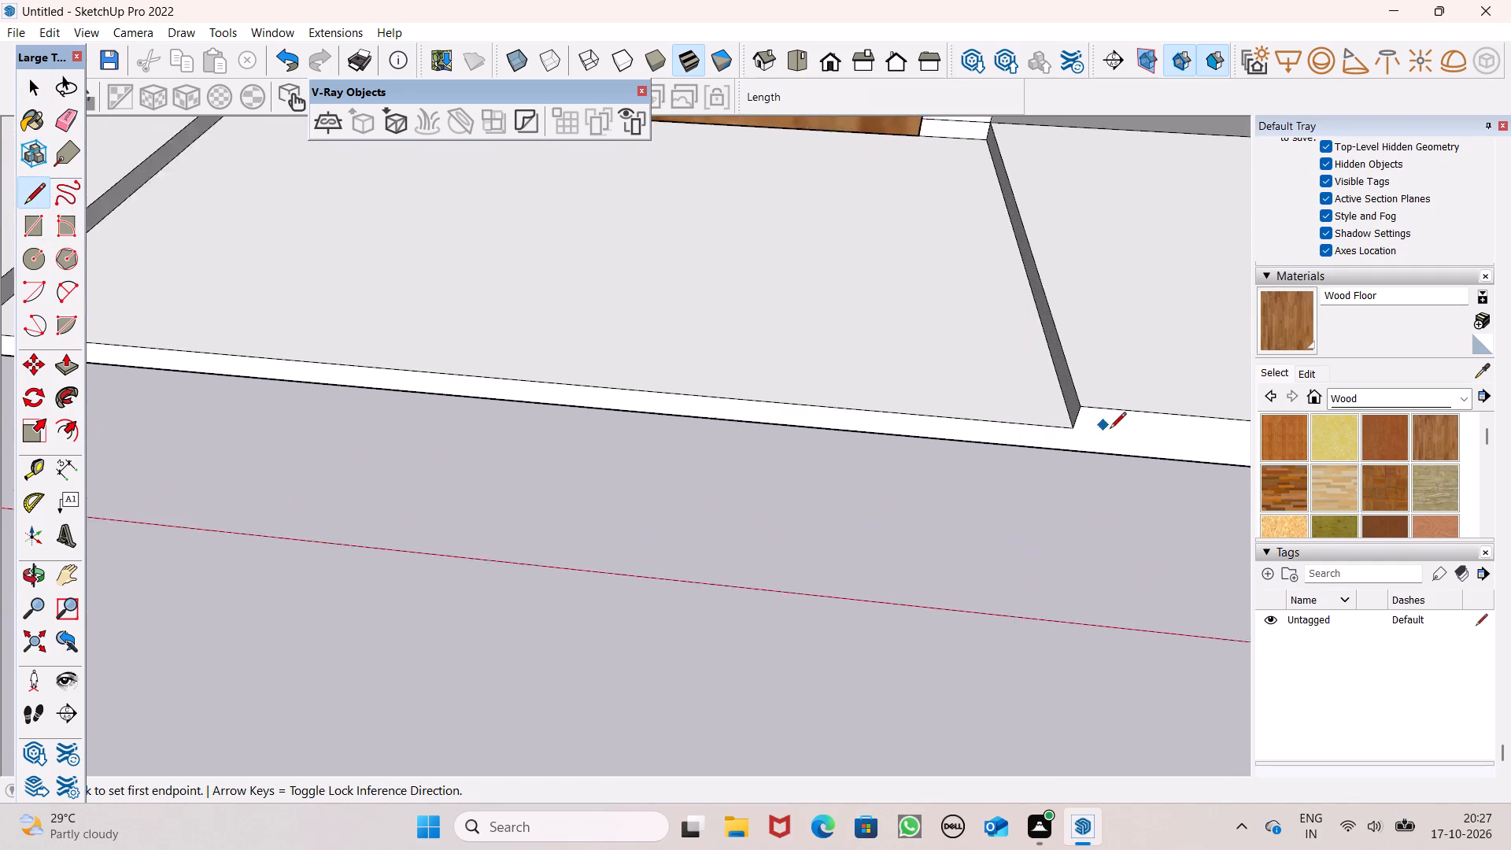
scroll(1110, 430, "up", 3)
left_click(1056, 427)
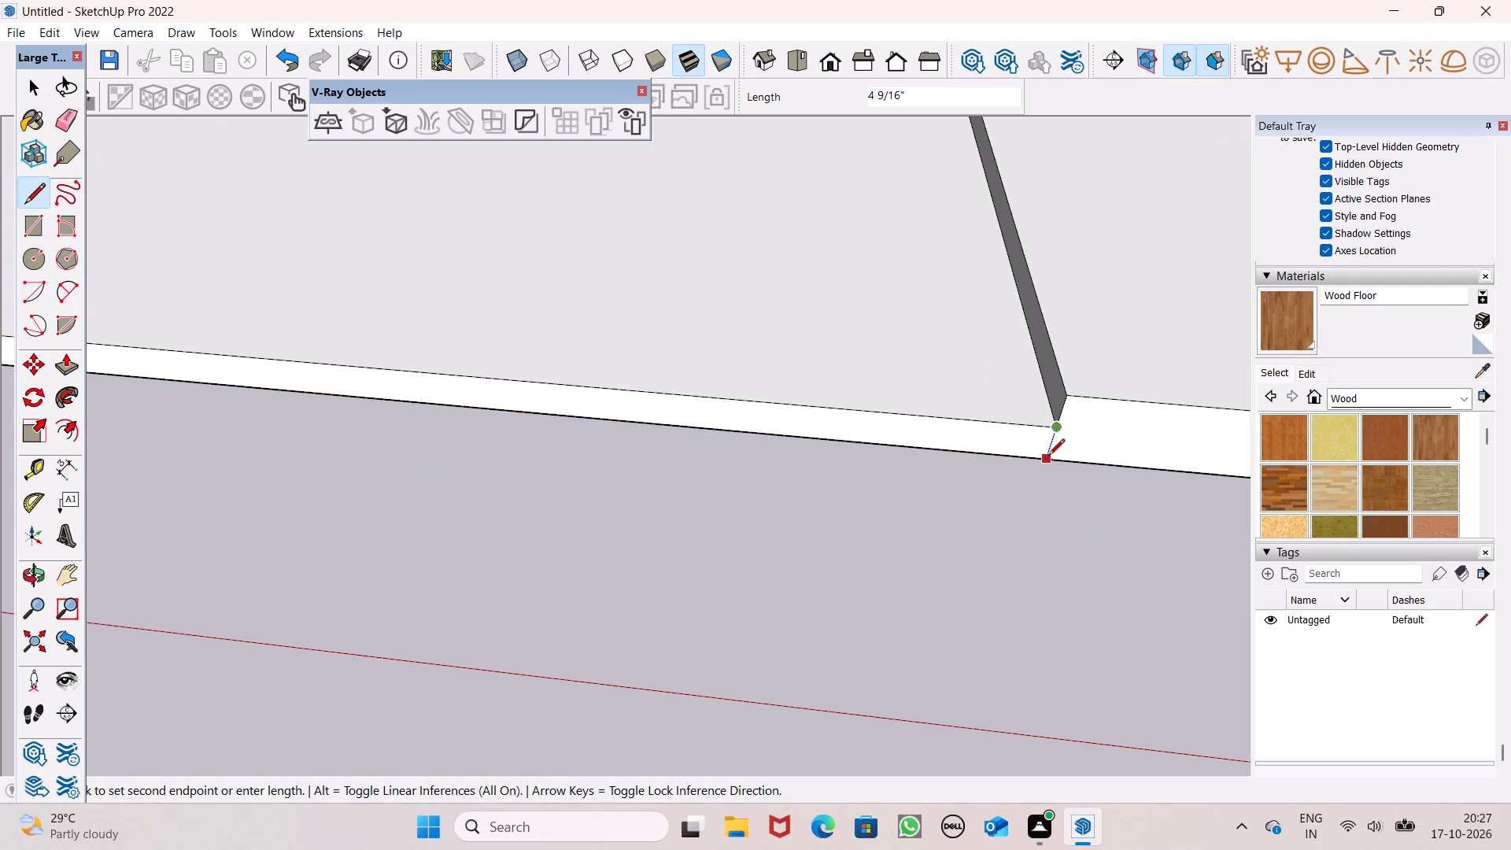
left_click(1048, 456)
scroll(1018, 368, "down", 8)
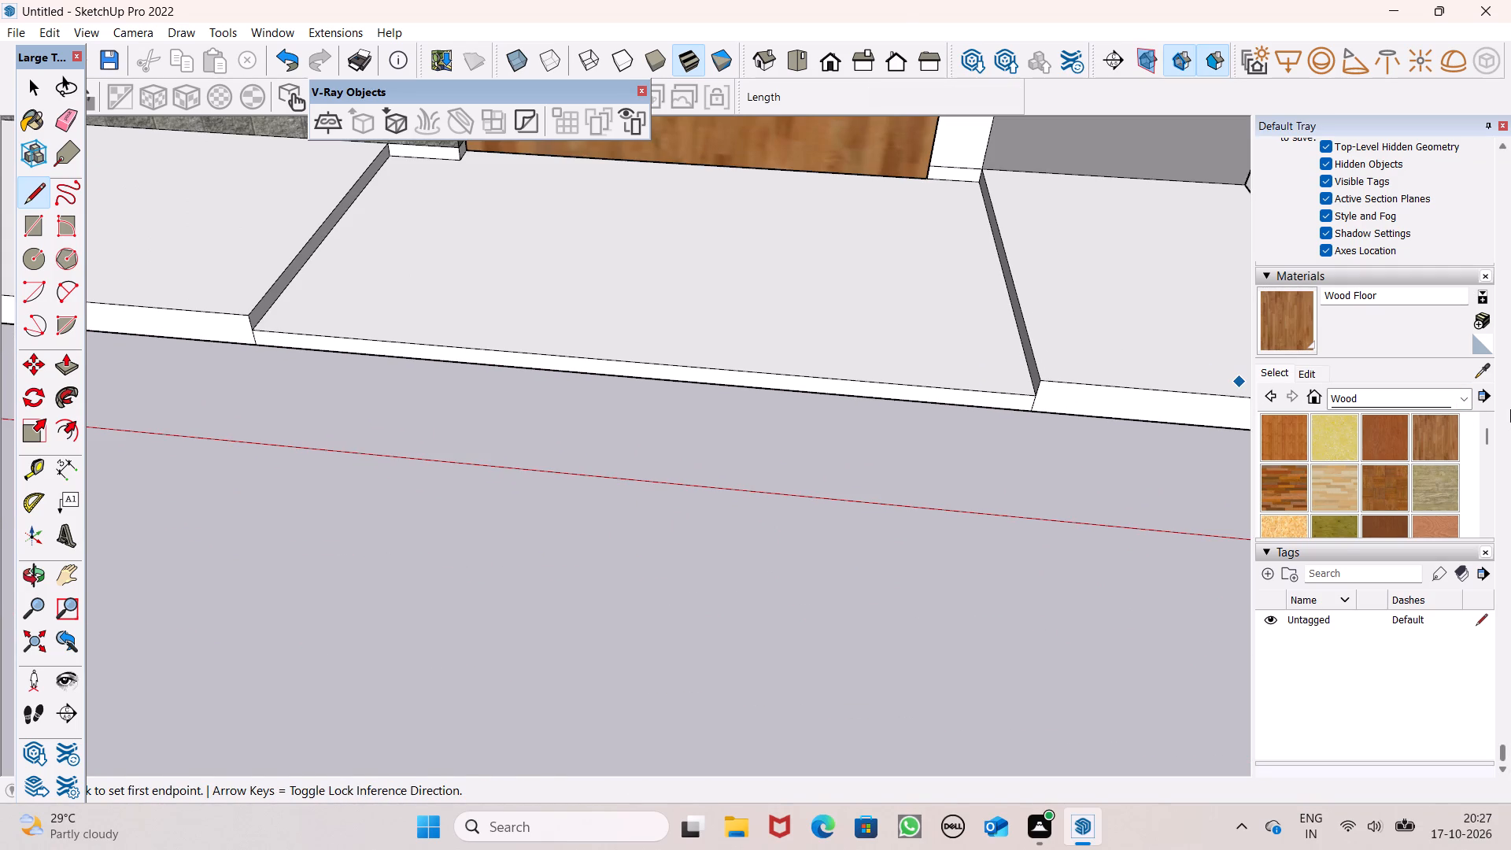
Paint the lowered entrance strip's top and front faces with Blacktop Old 01 from Asphalt and Concrete.
left_click(1403, 405)
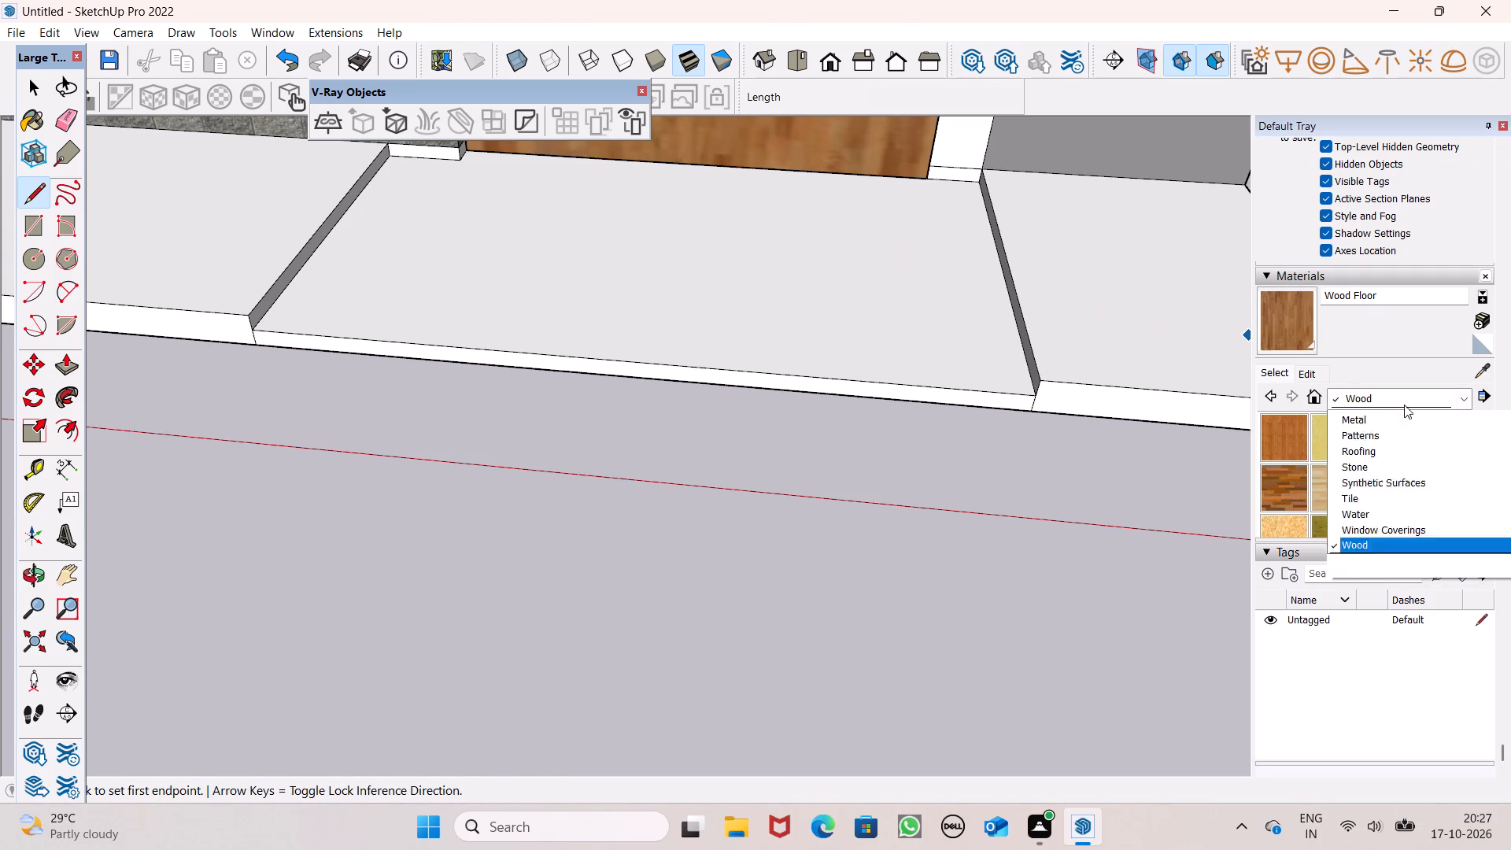
left_click(1372, 417)
left_click(1385, 442)
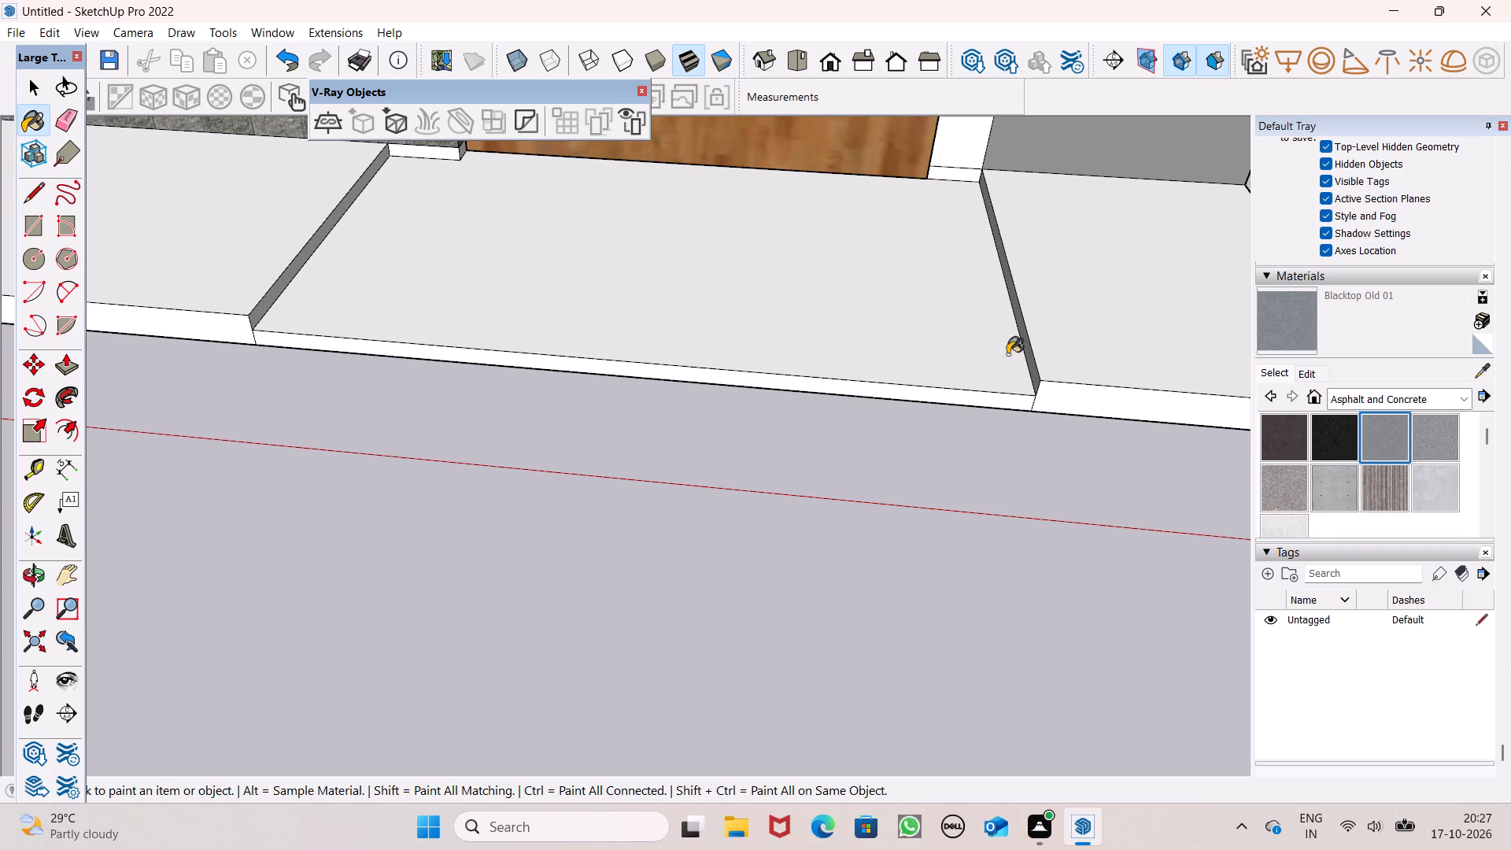
left_click(800, 312)
scroll(843, 399, "up", 5)
left_click(860, 393)
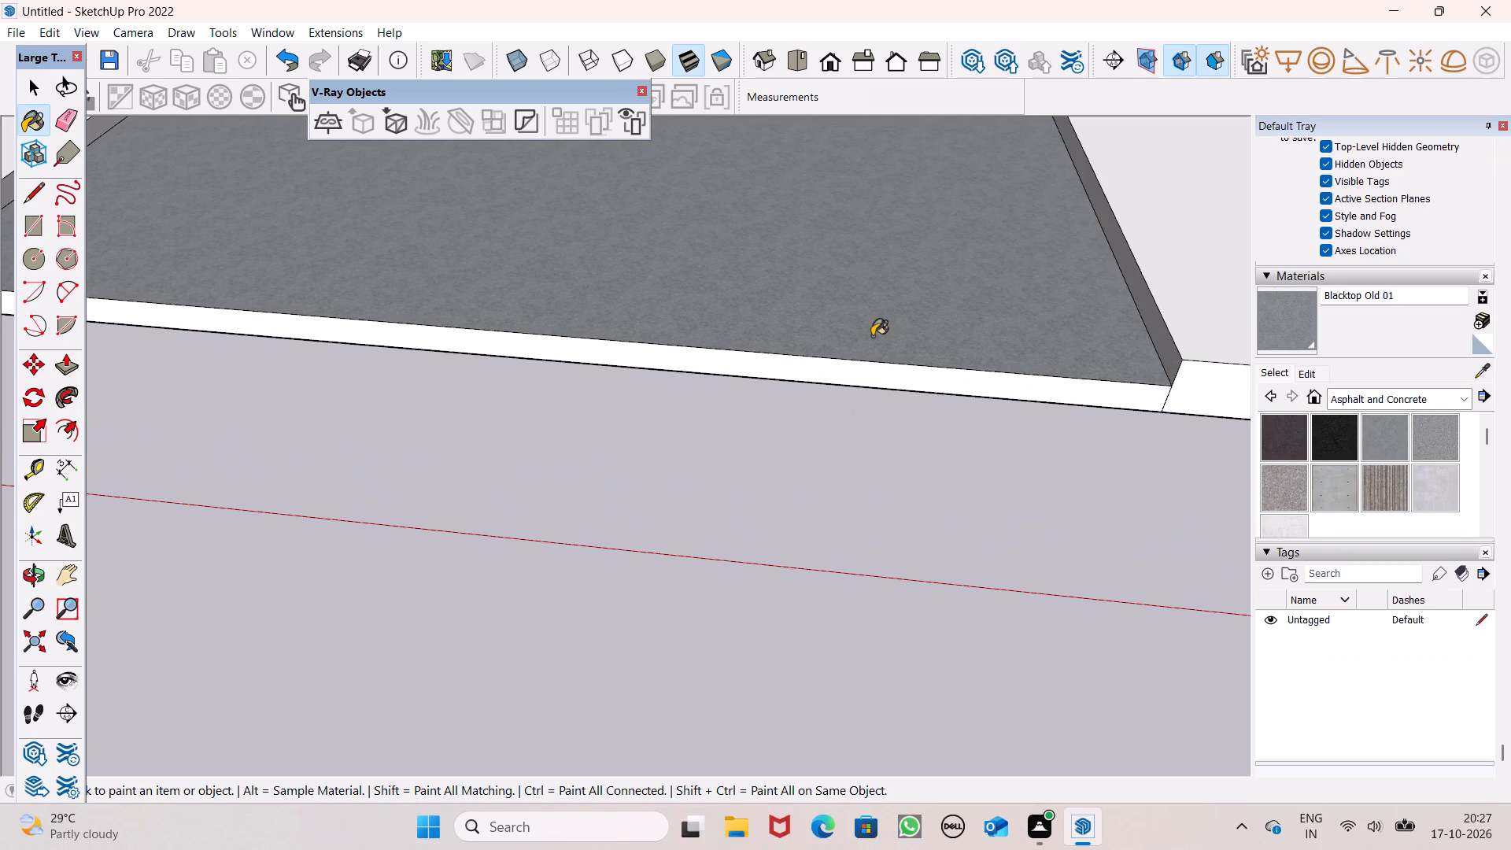
left_click(855, 373)
Examine the painted entrance strip and the adjoining paving along the boundary wall from several angles.
scroll(970, 326, "down", 12)
middle_click_drag(988, 352, 898, 261)
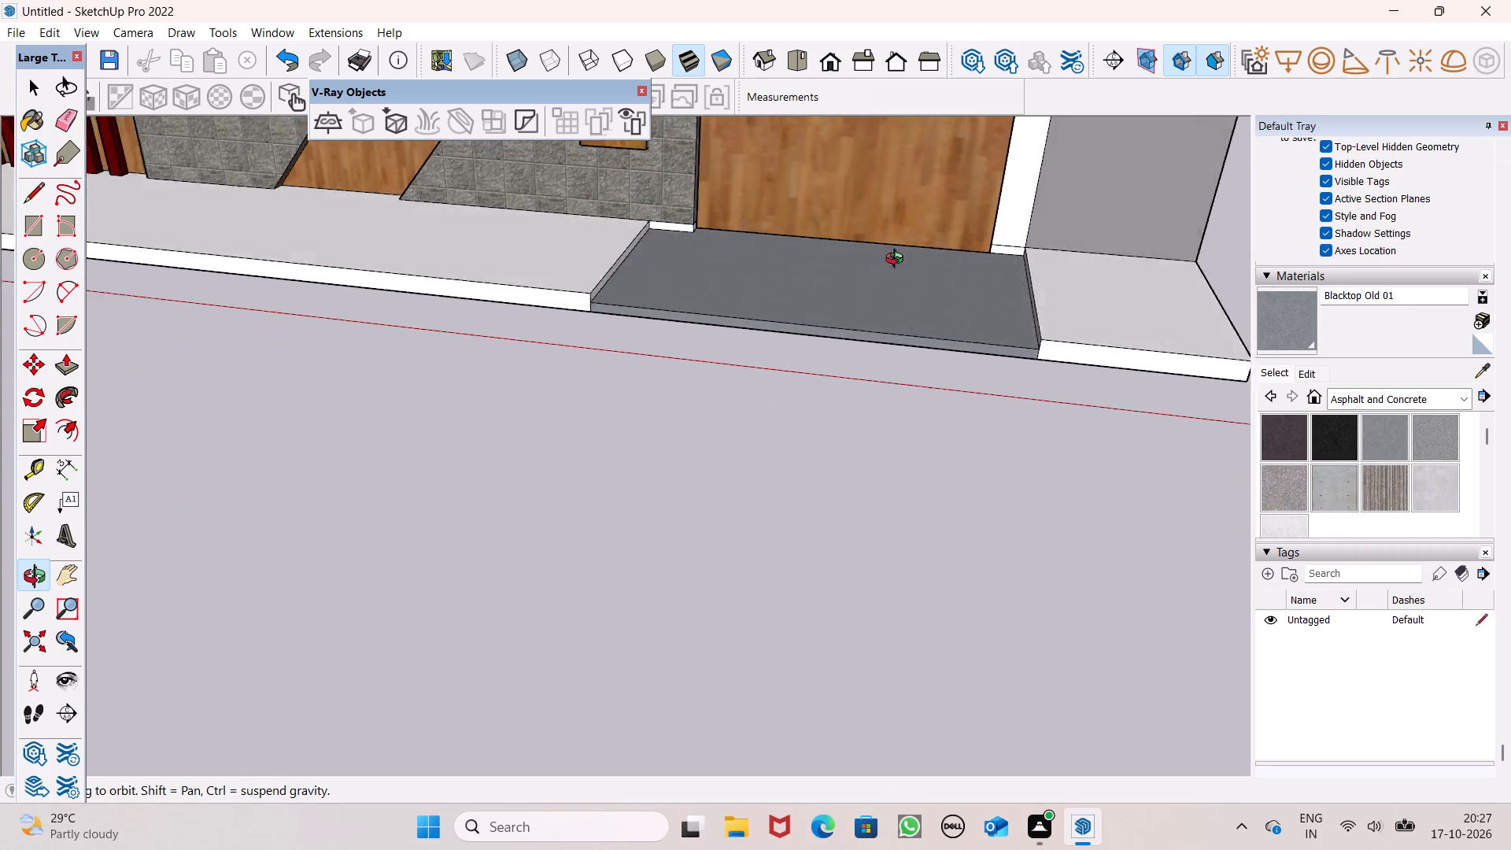
middle_click_drag(898, 261, 686, 227)
scroll(649, 264, "up", 6)
middle_click_drag(674, 333, 893, 303)
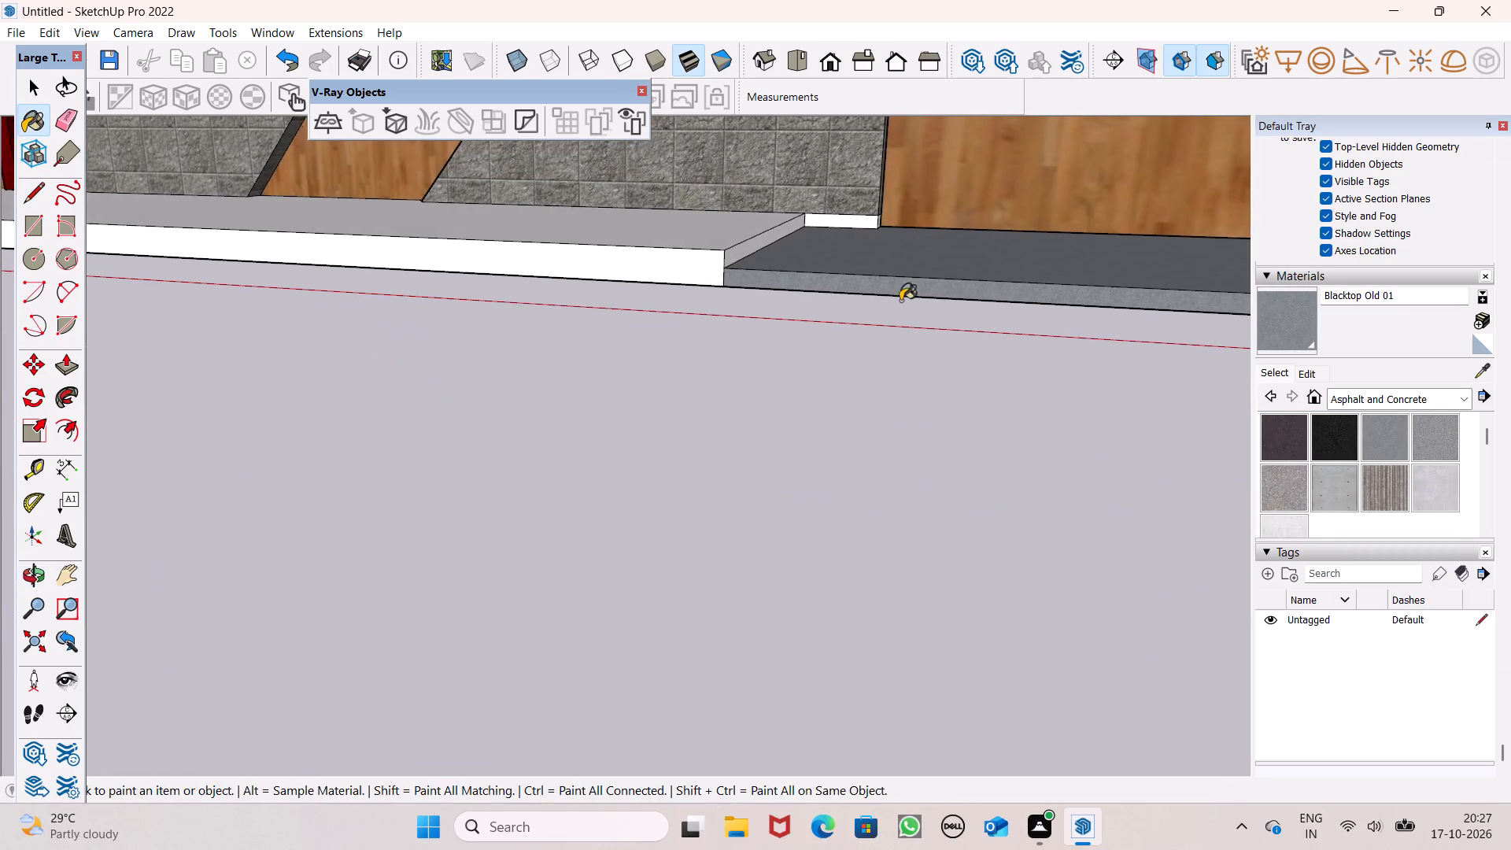
scroll(903, 305, "down", 2)
middle_click_drag(909, 317, 967, 351)
scroll(957, 364, "down", 7)
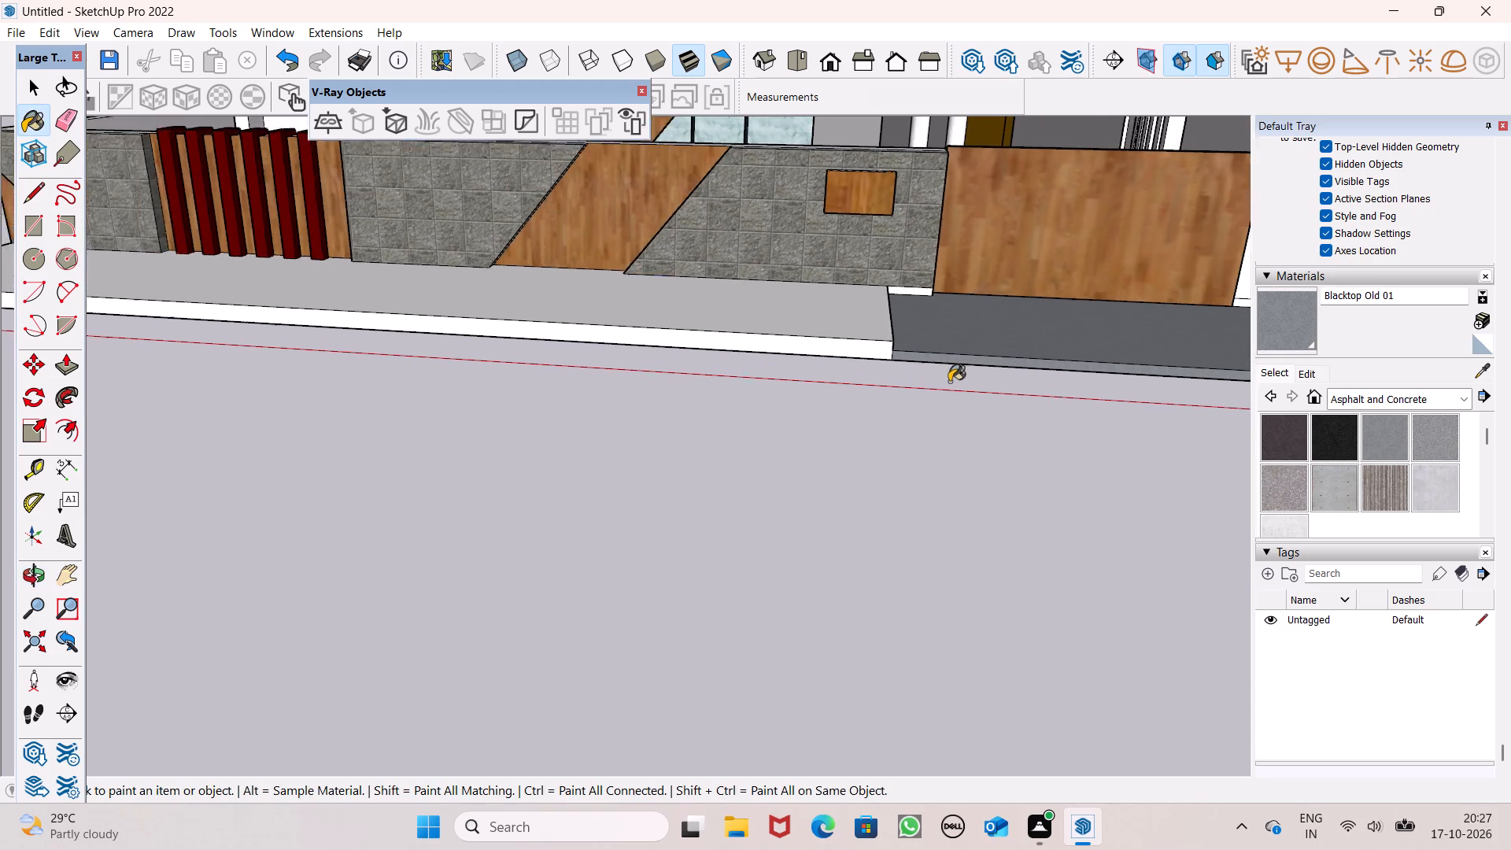
scroll(949, 382, "down", 2)
key("n")
key("space")
Push/Pull the raised paving's side face towards the gate until it lines up with the end of the stone wall.
middle_click_drag(983, 357, 986, 382)
scroll(981, 351, "up", 4)
middle_click_drag(983, 353, 866, 357)
middle_click_drag(866, 357, 859, 357)
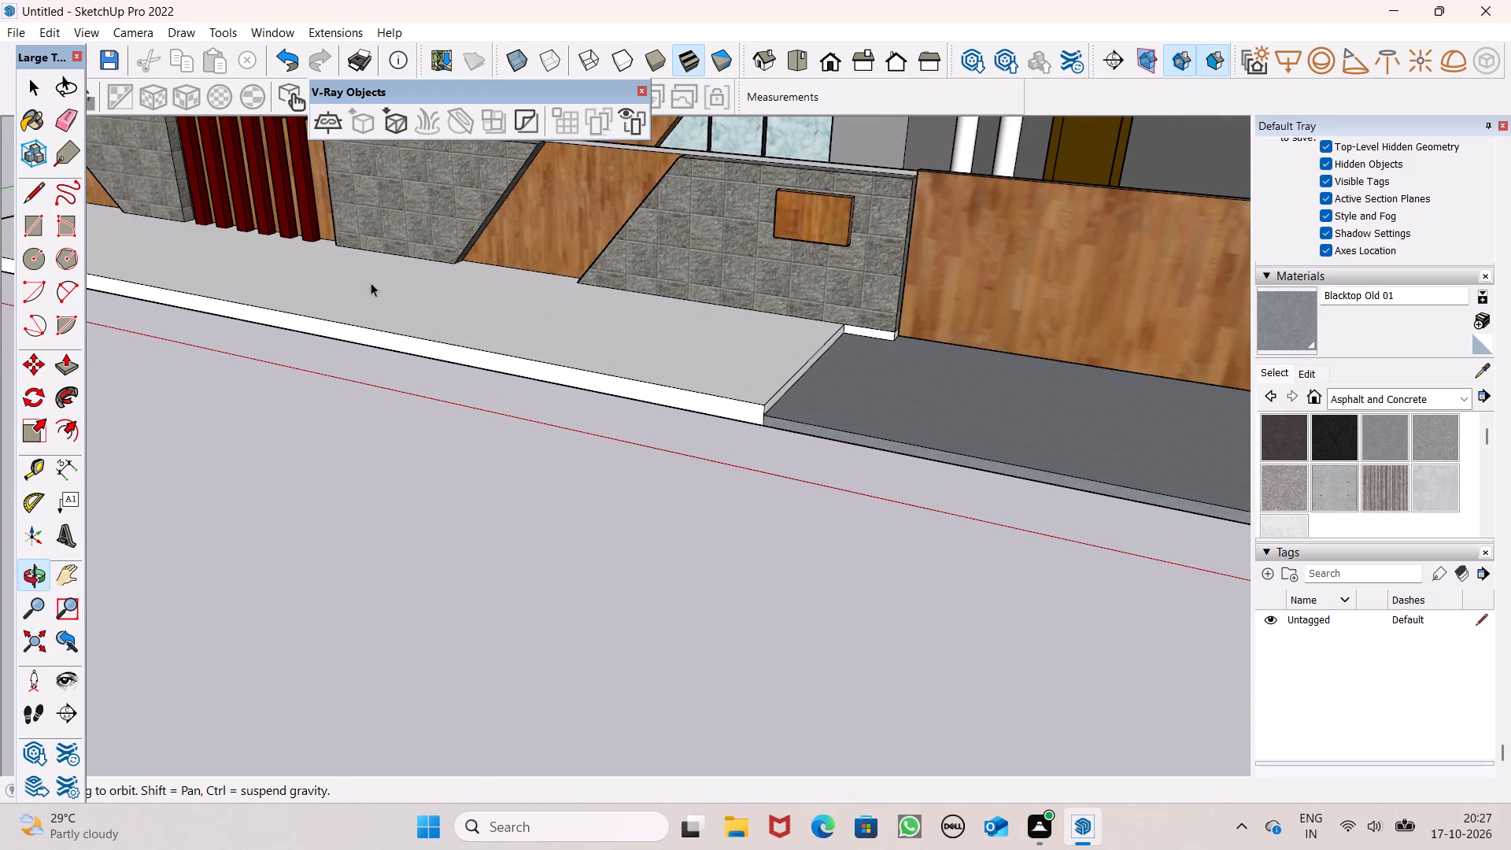
left_click(63, 368)
scroll(783, 369, "up", 2)
middle_click_drag(783, 369, 780, 382)
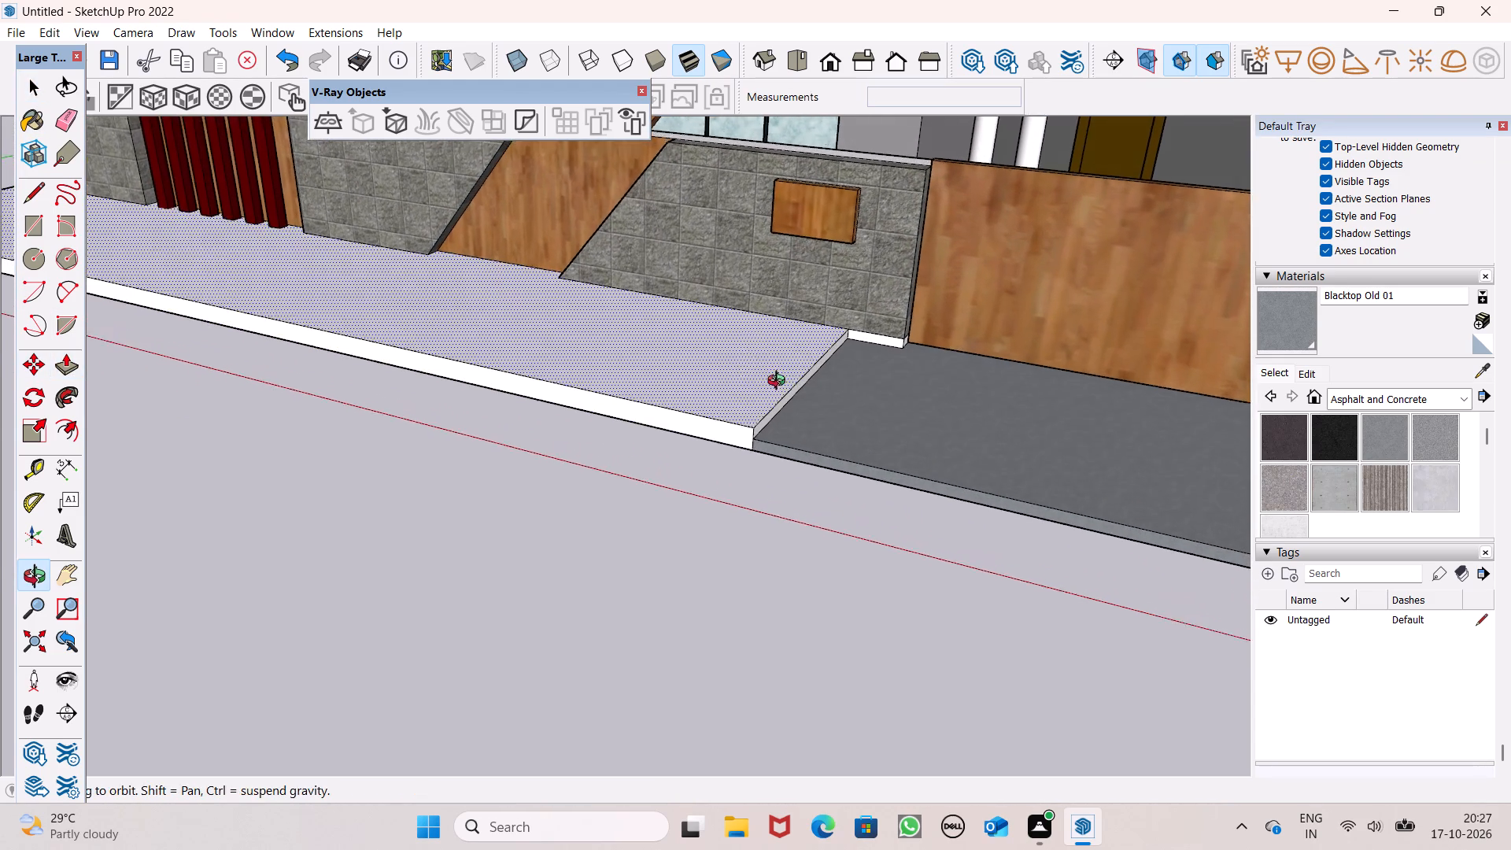
middle_click_drag(780, 382, 778, 380)
scroll(780, 382, "up", 5)
left_click_drag(780, 373, 798, 380)
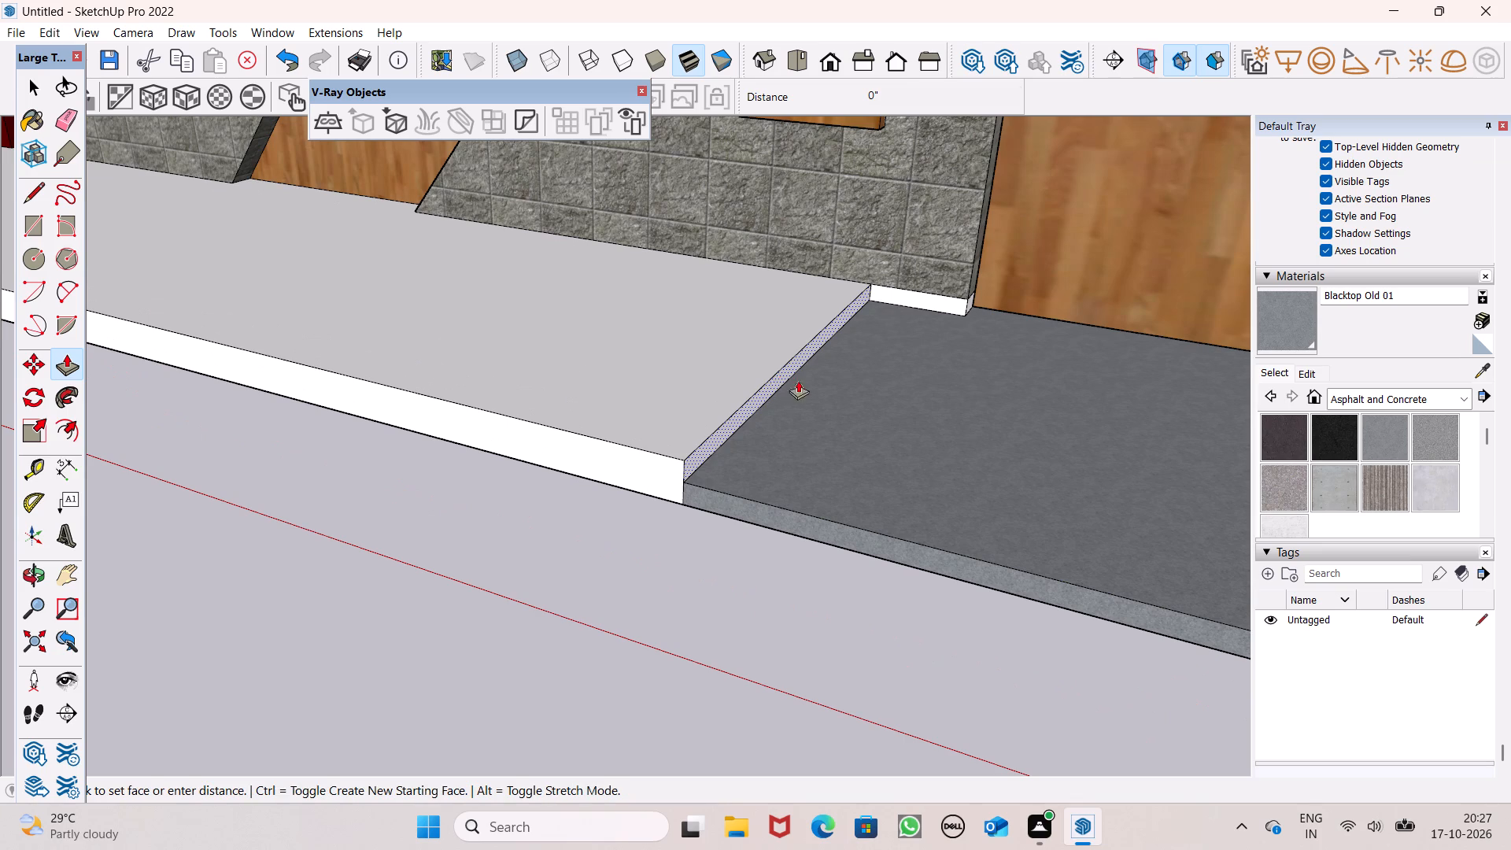
left_click_drag(798, 380, 932, 355)
scroll(929, 327, "down", 5)
key("space")
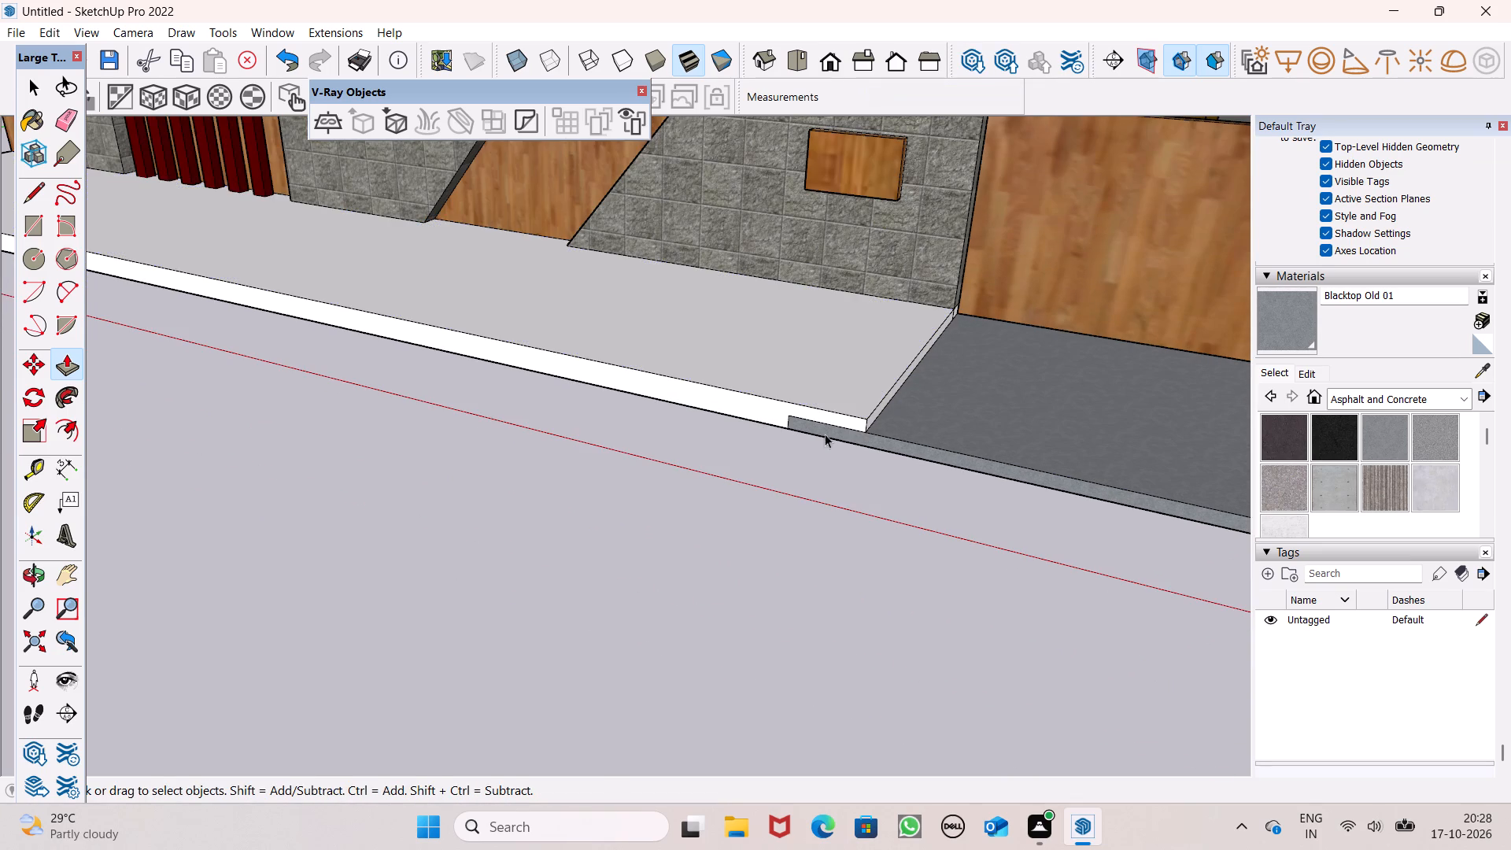
Draw a short vertical line down the front face from the extended paving's lower corner to the bottom edge.
left_click(24, 202)
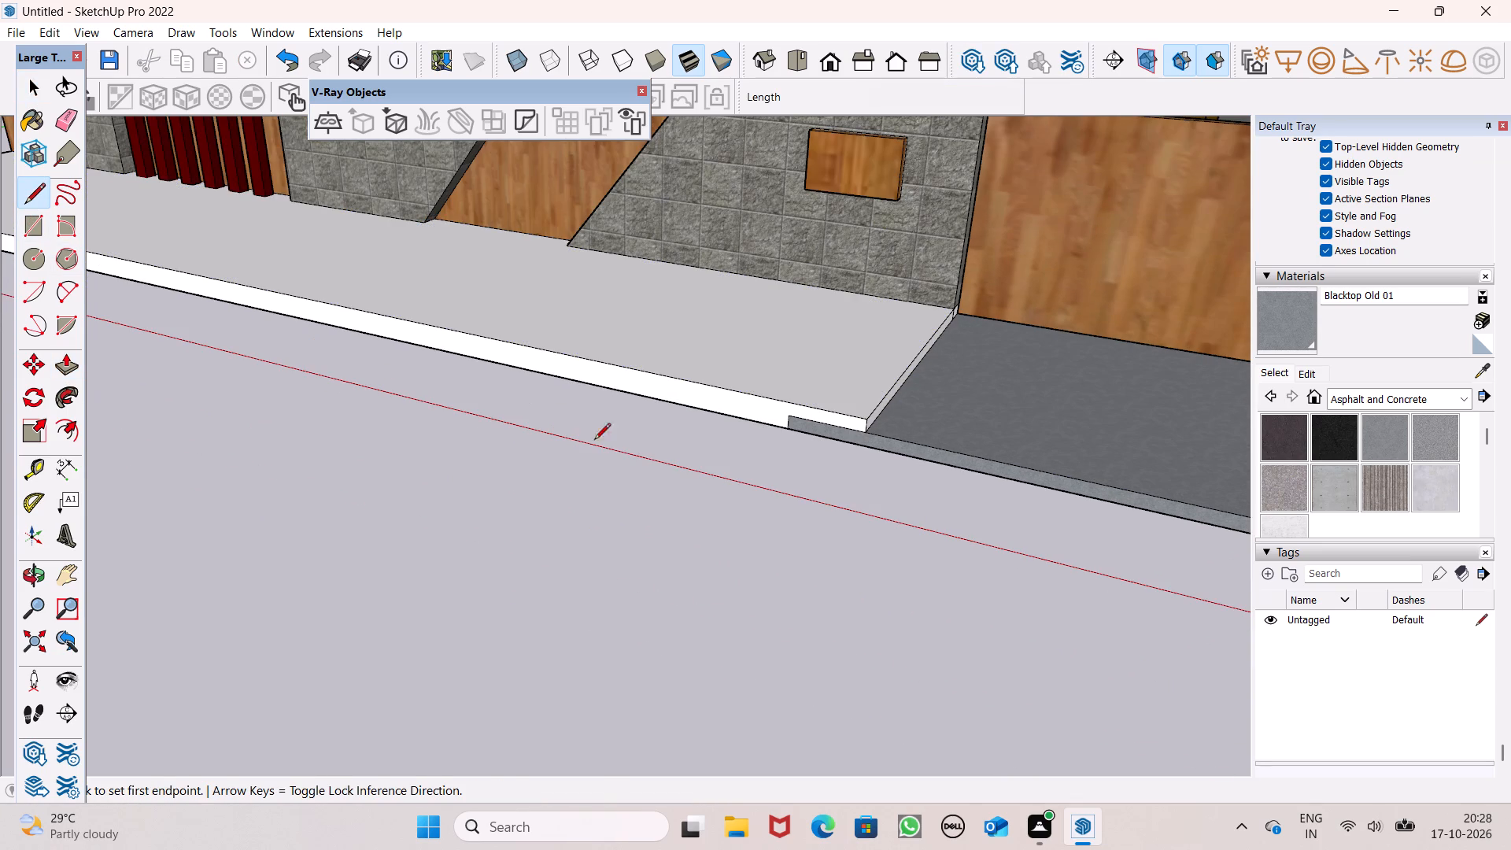
scroll(639, 454, "up", 4)
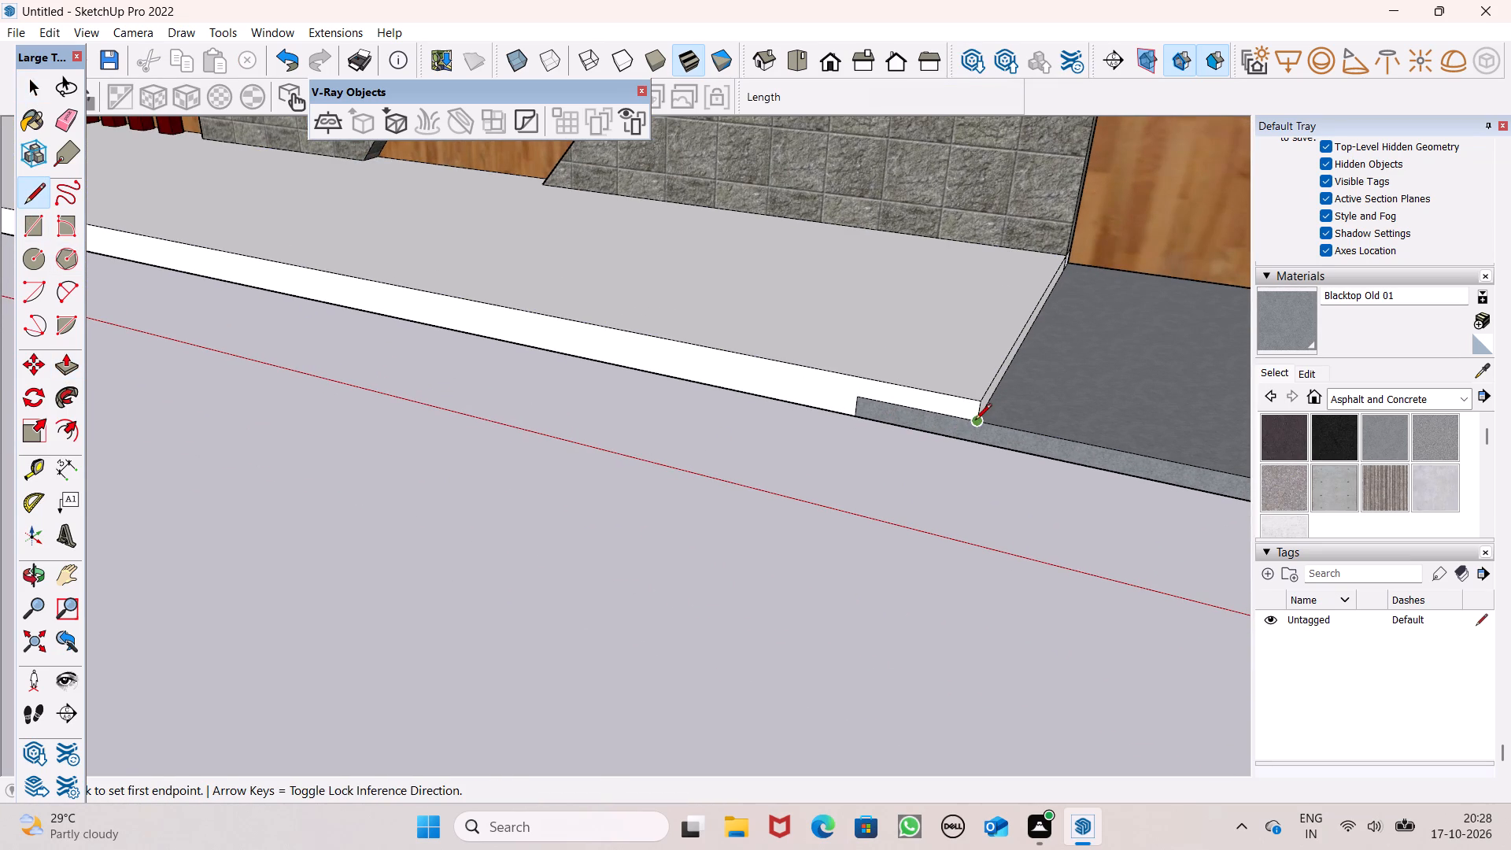
left_click(977, 423)
left_click(966, 442)
key("space")
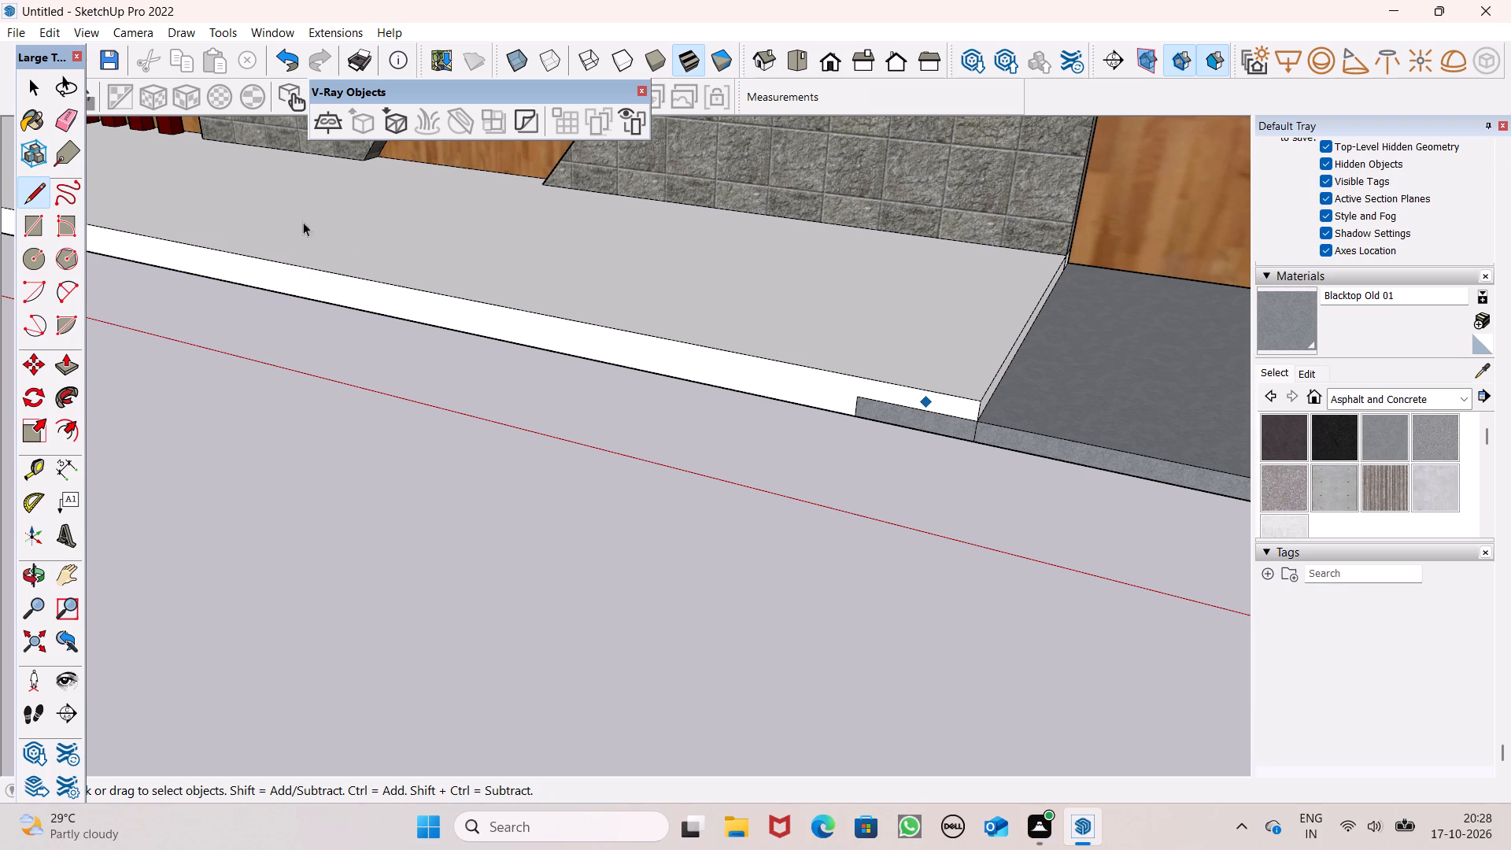
Paint the leftover blacktop patch beneath the extended paving's front edge with Color M00 from Colors.
left_click(1428, 397)
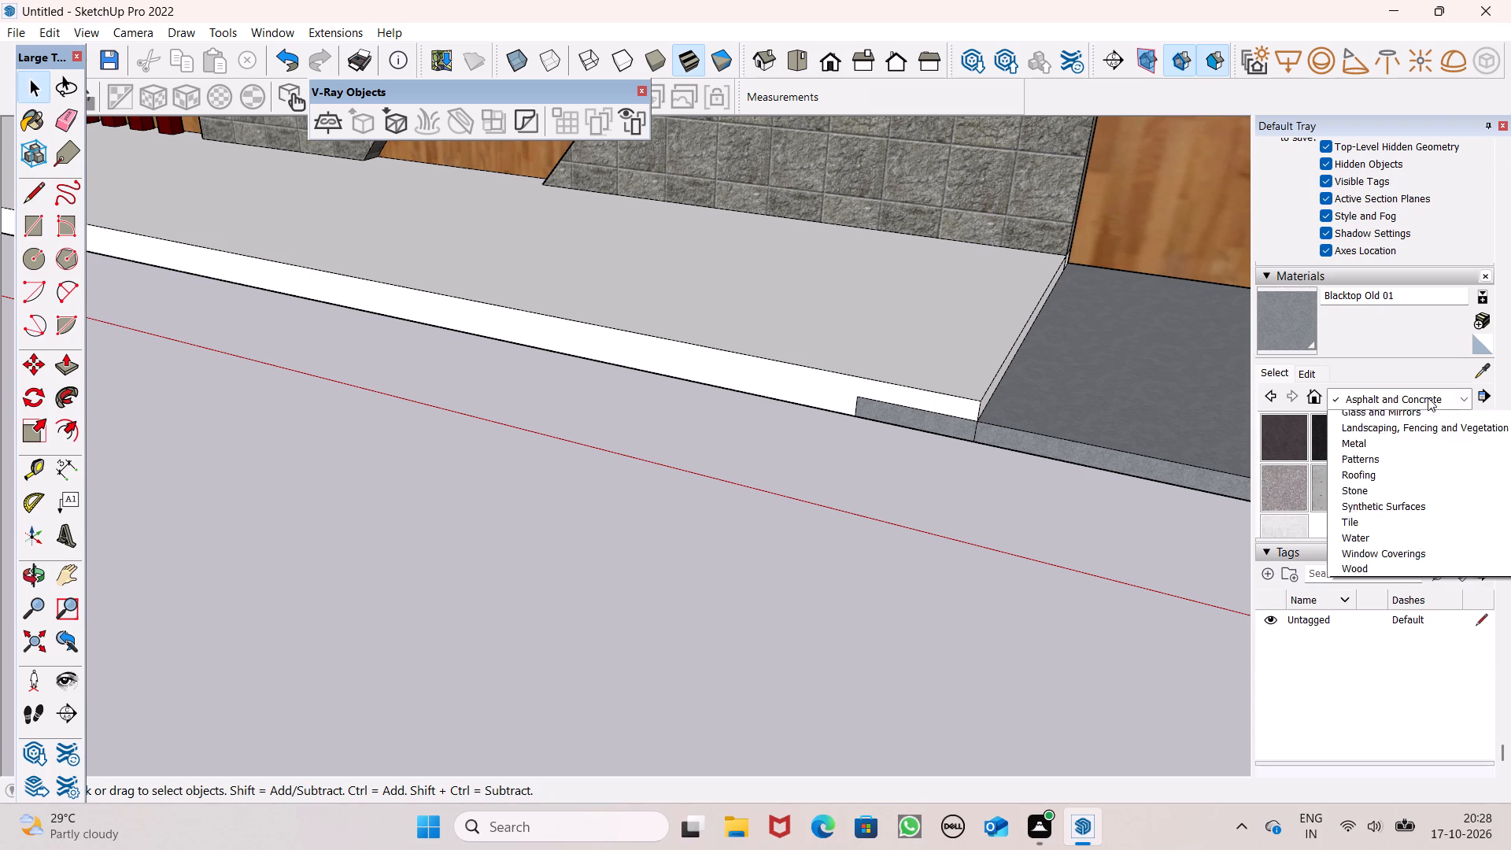
scroll(1177, 490, "up", 14)
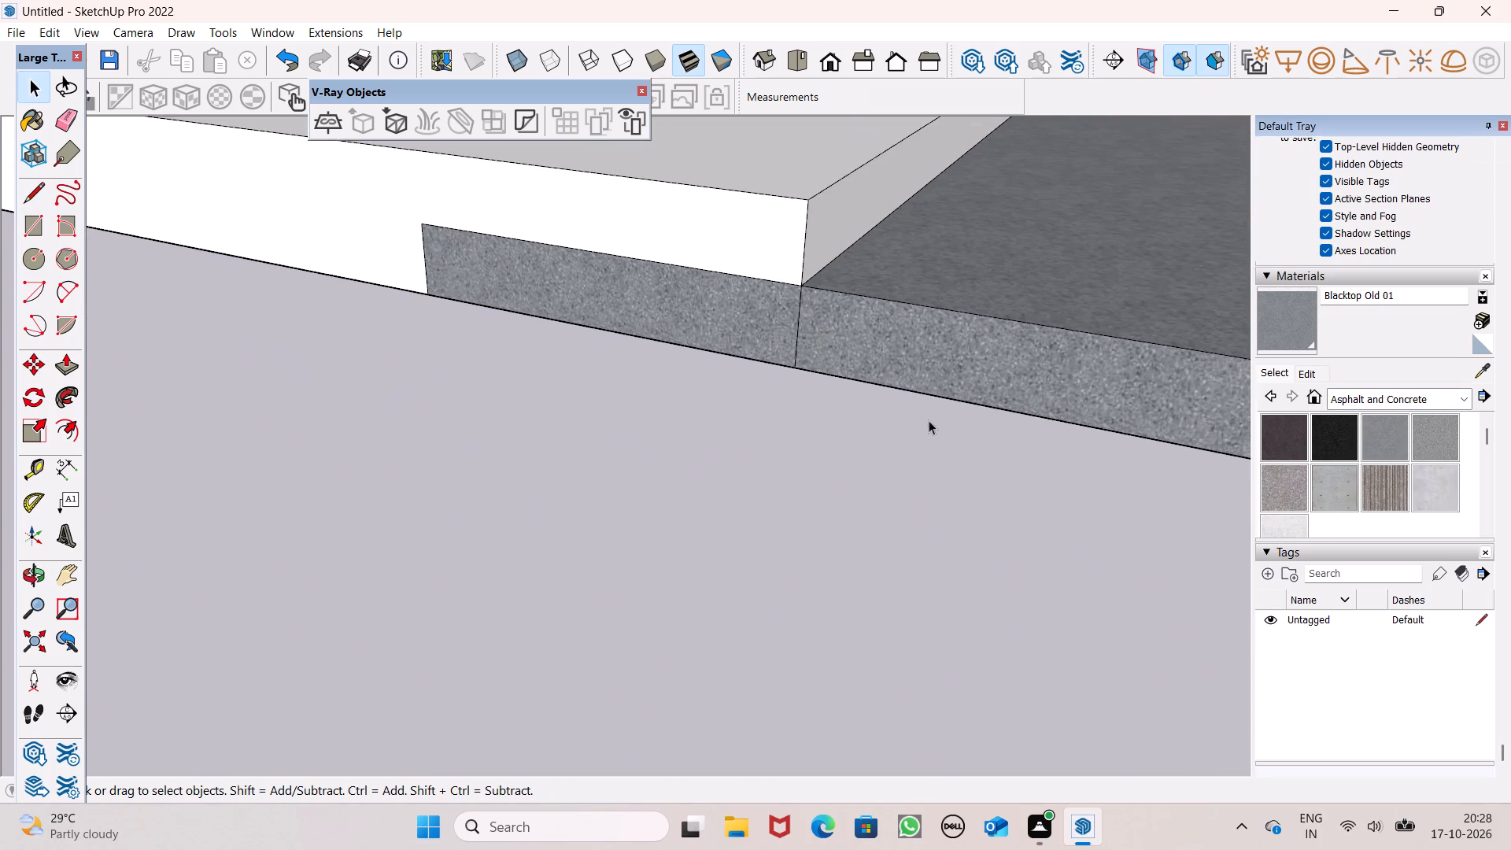
scroll(929, 420, "up", 2)
middle_click_drag(929, 420, 1040, 353)
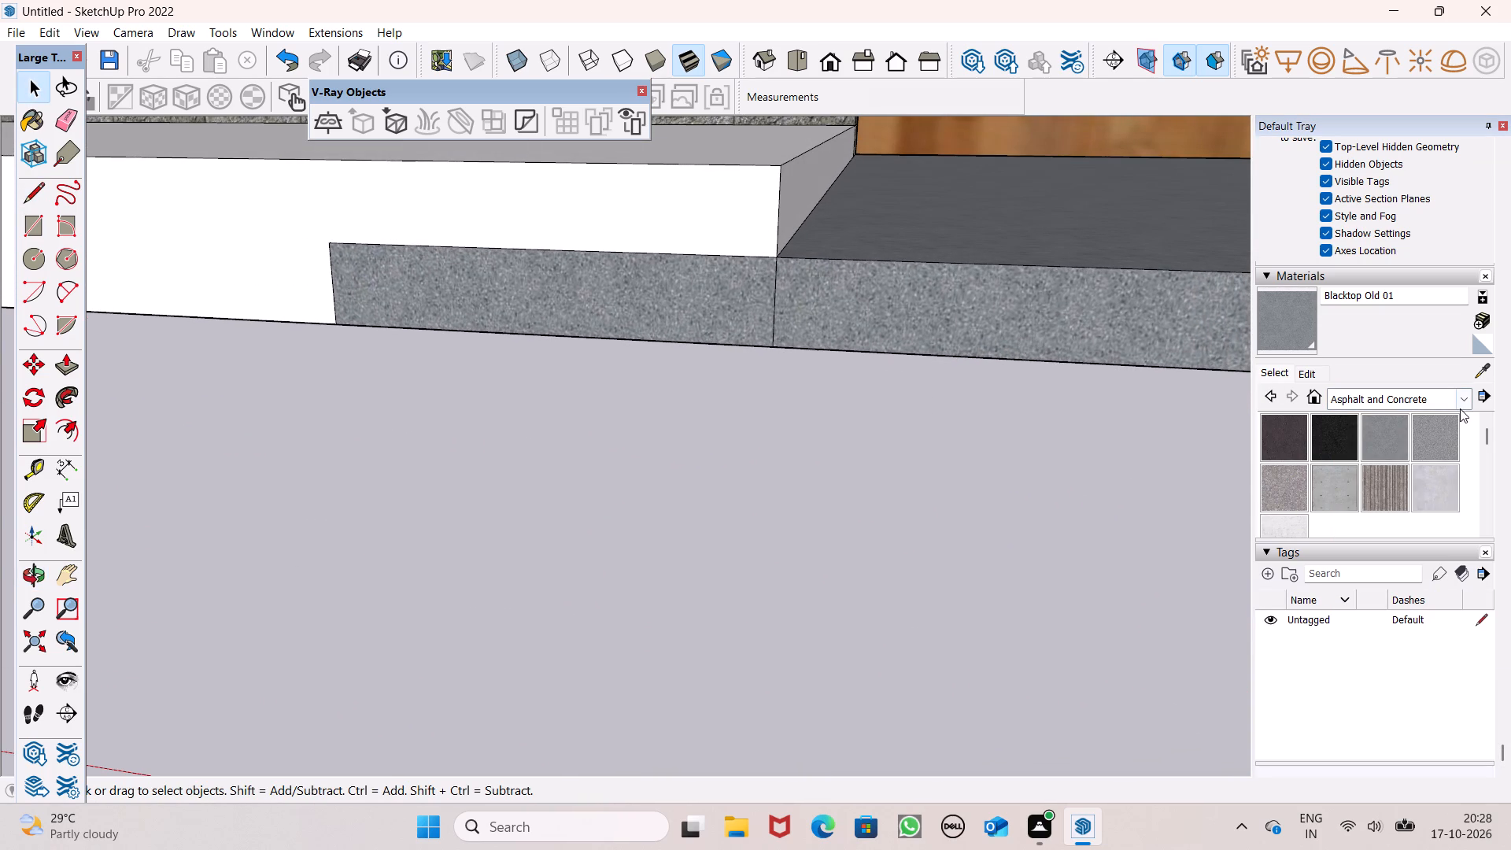
left_click(1449, 402)
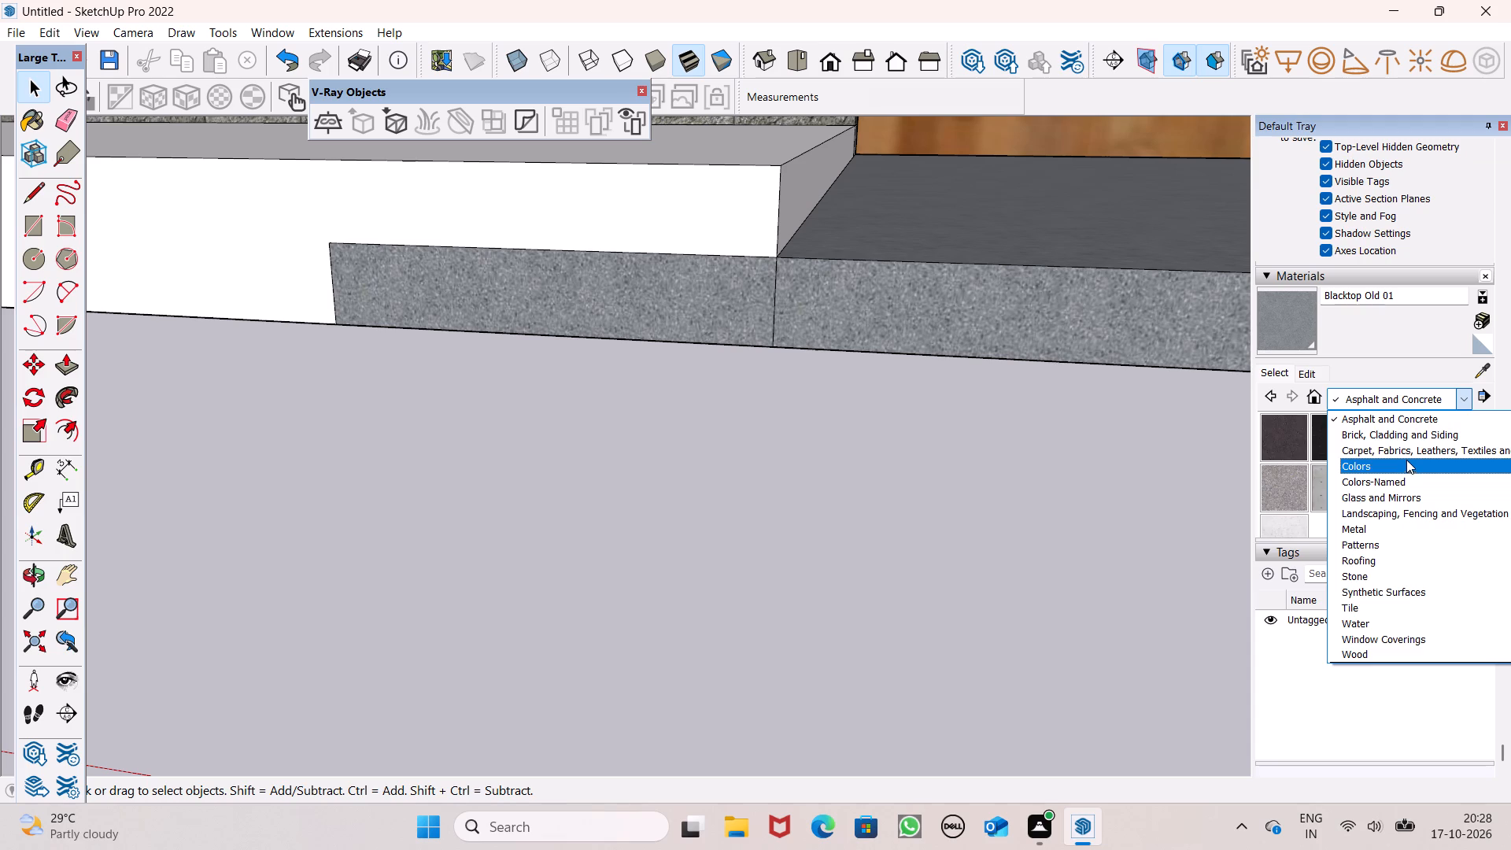
left_click(1406, 460)
scroll(1413, 456, "down", 17)
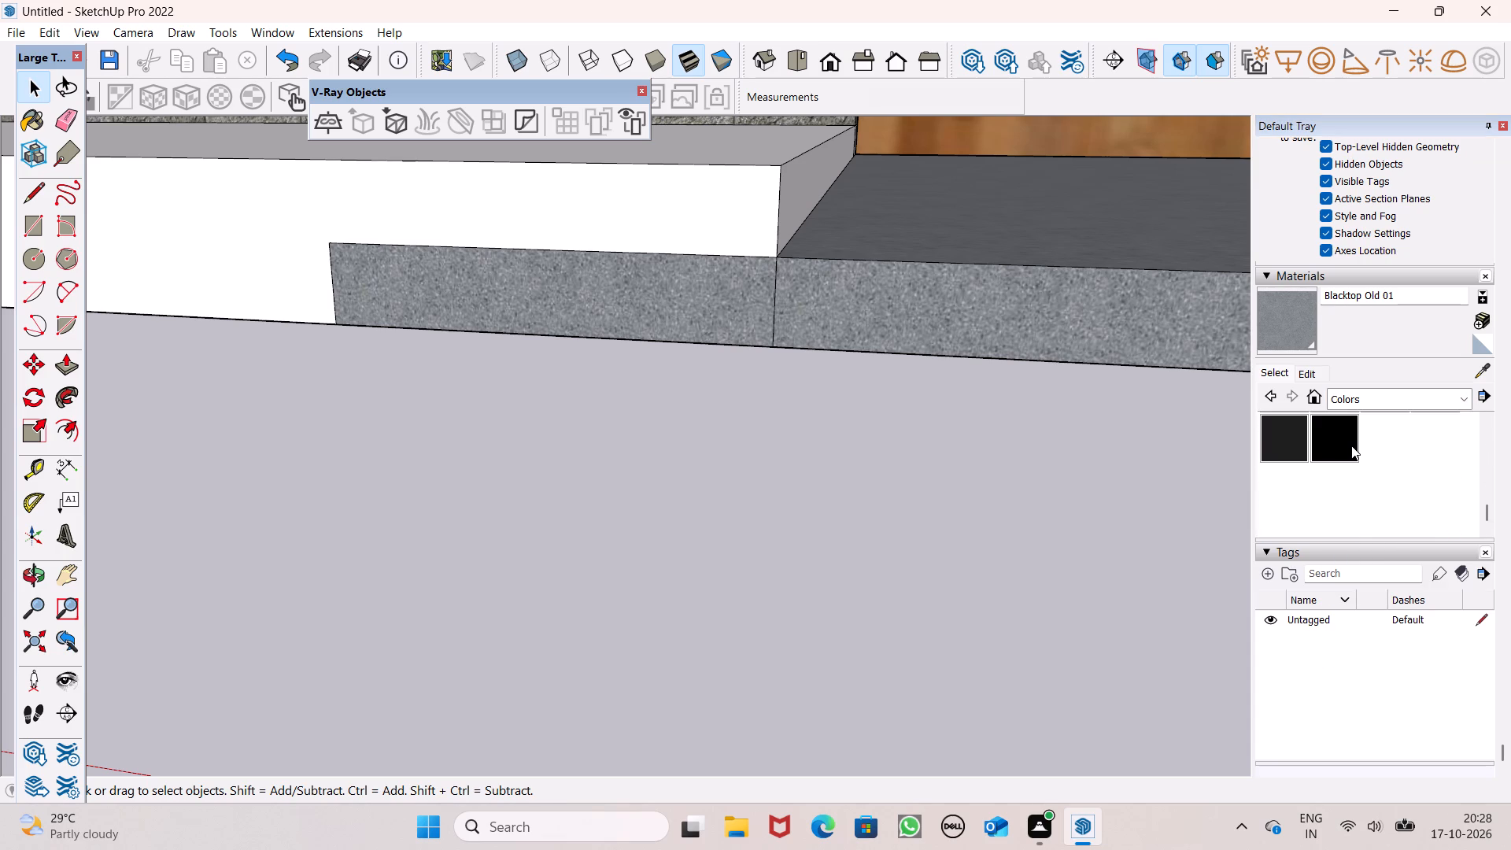
scroll(1350, 445, "up", 1)
left_click(1273, 441)
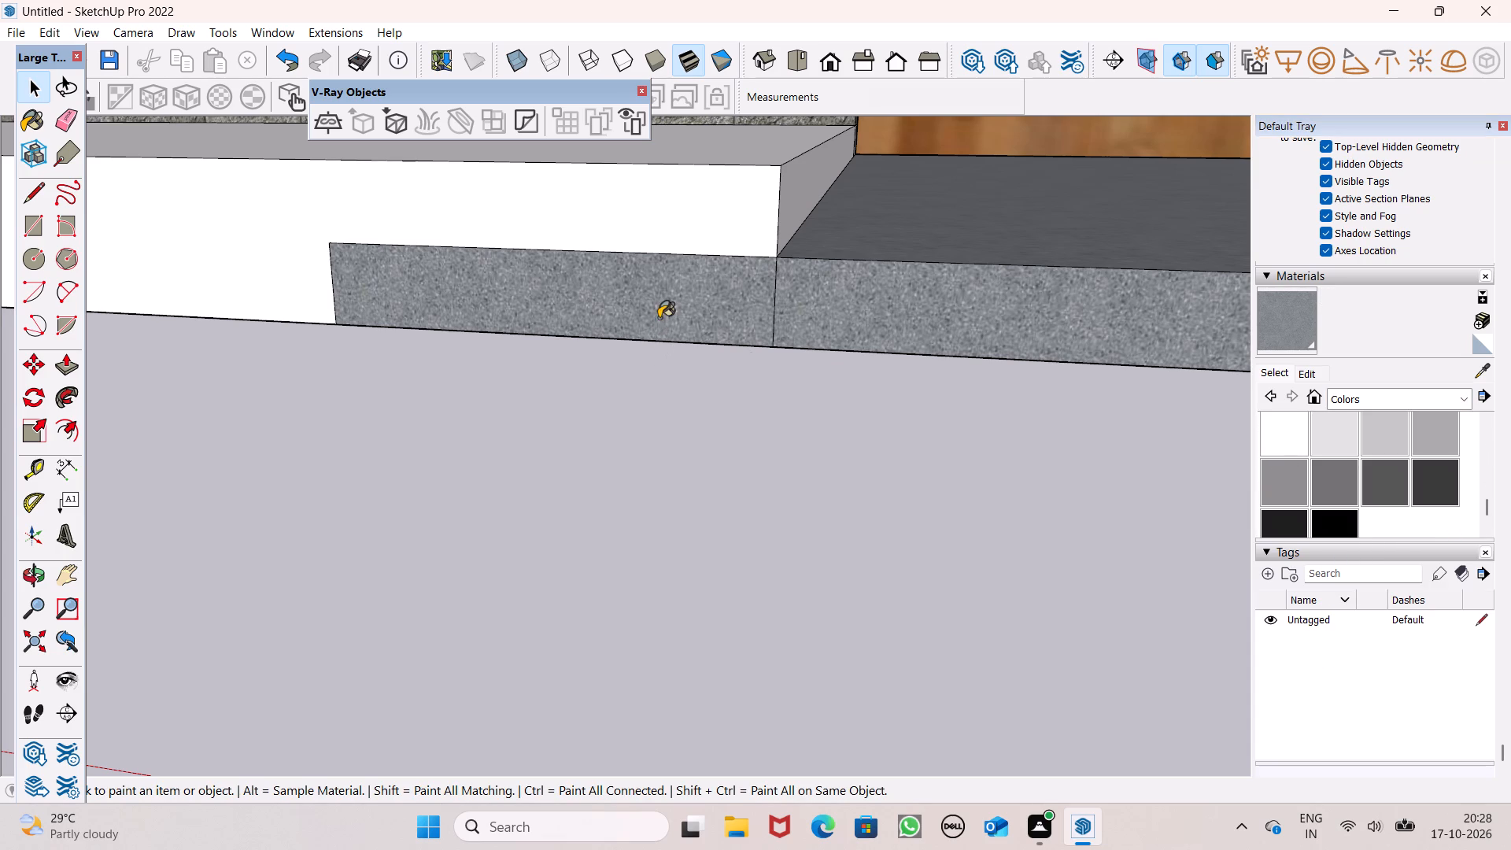
left_click(659, 318)
scroll(706, 359, "down", 6)
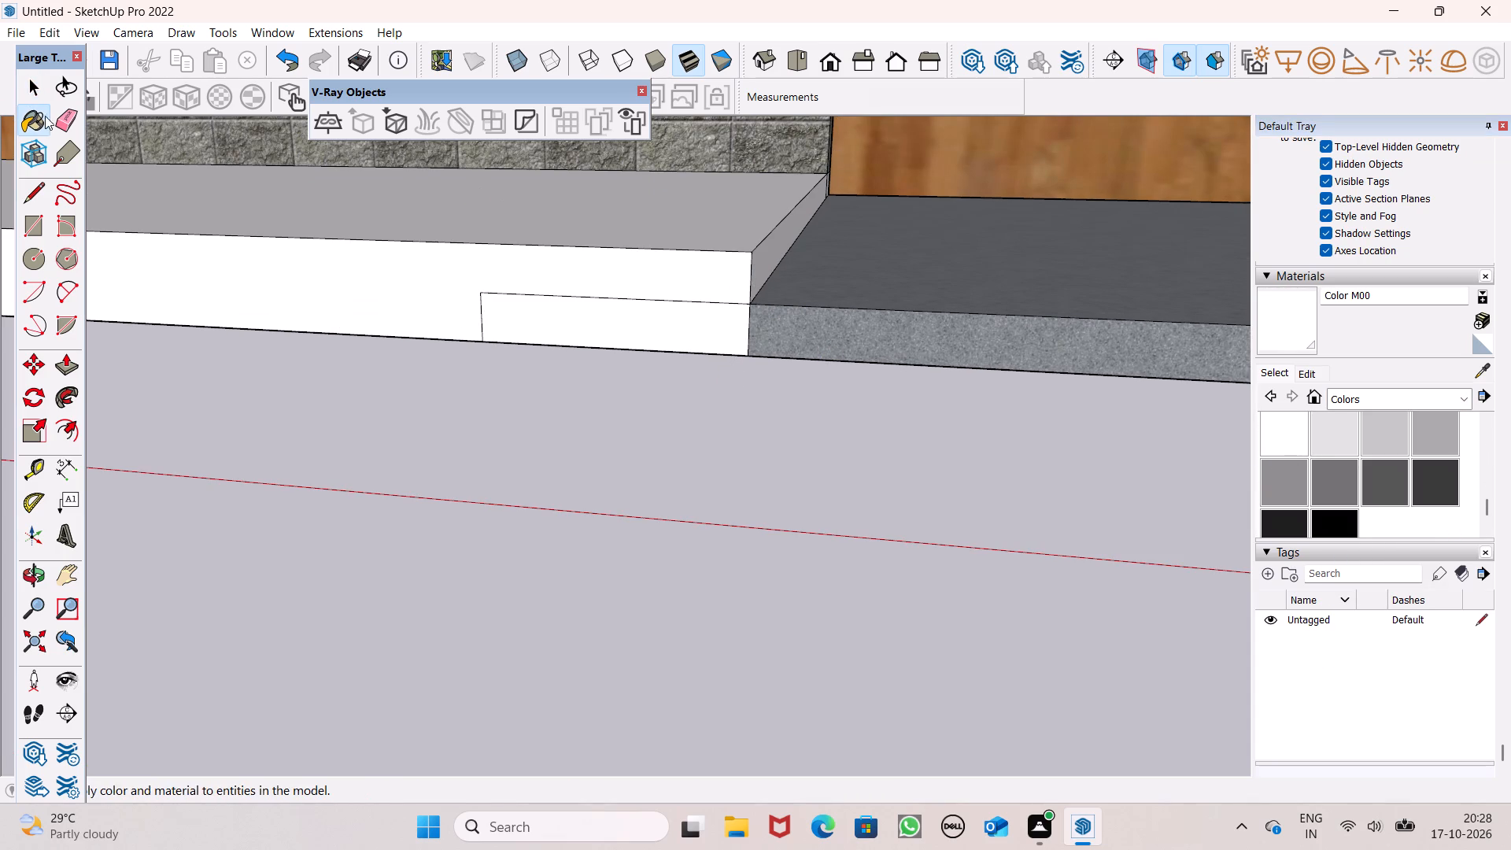
Erase the leftover edges outlining the patch so the paving's front face is one continuous surface.
left_click(58, 114)
left_click_drag(497, 279, 483, 308)
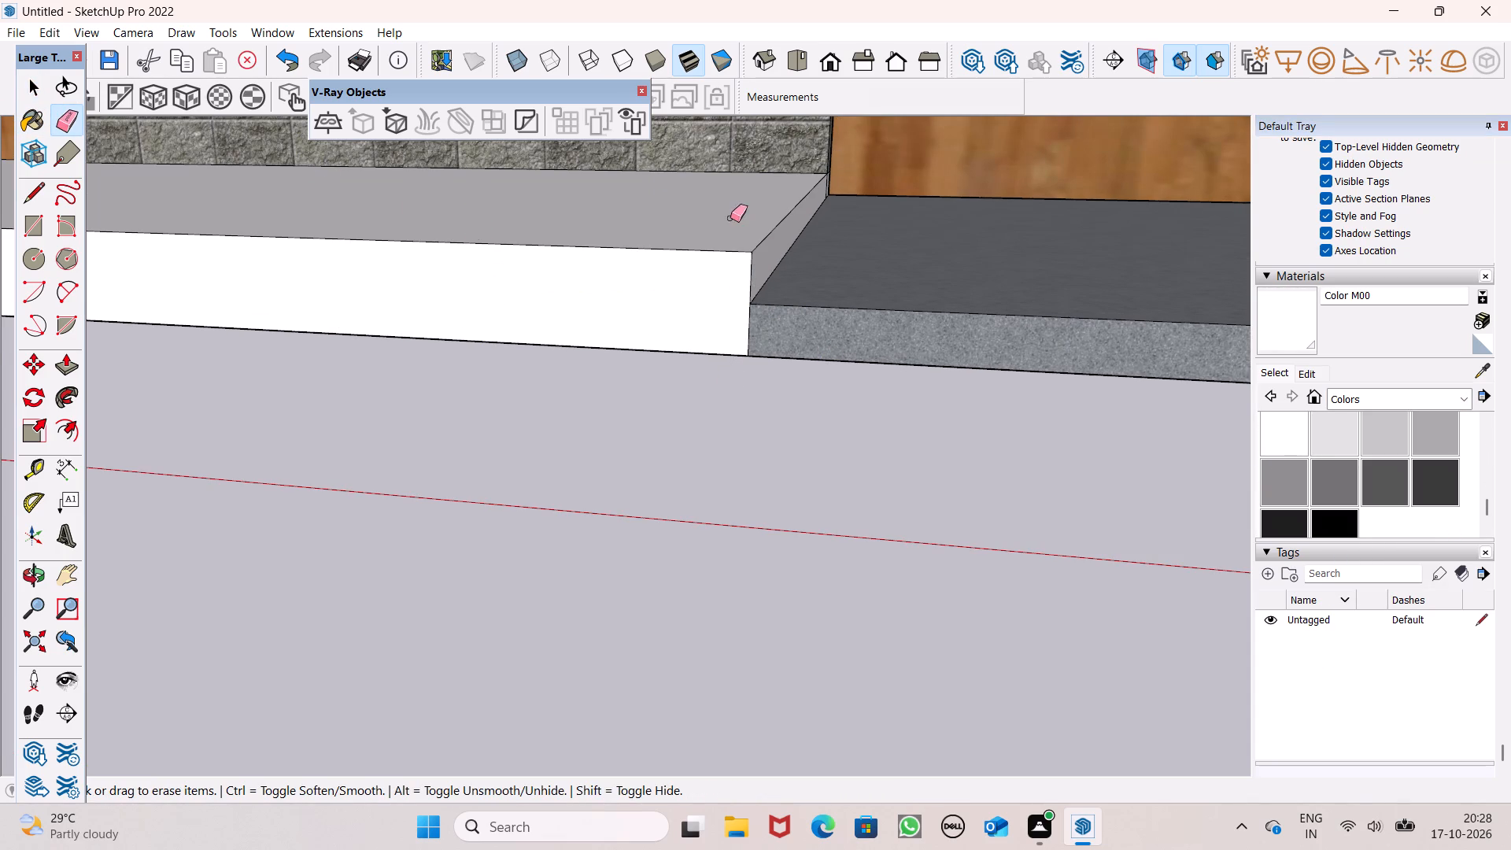
scroll(773, 272, "down", 12)
scroll(777, 367, "down", 7)
key("space")
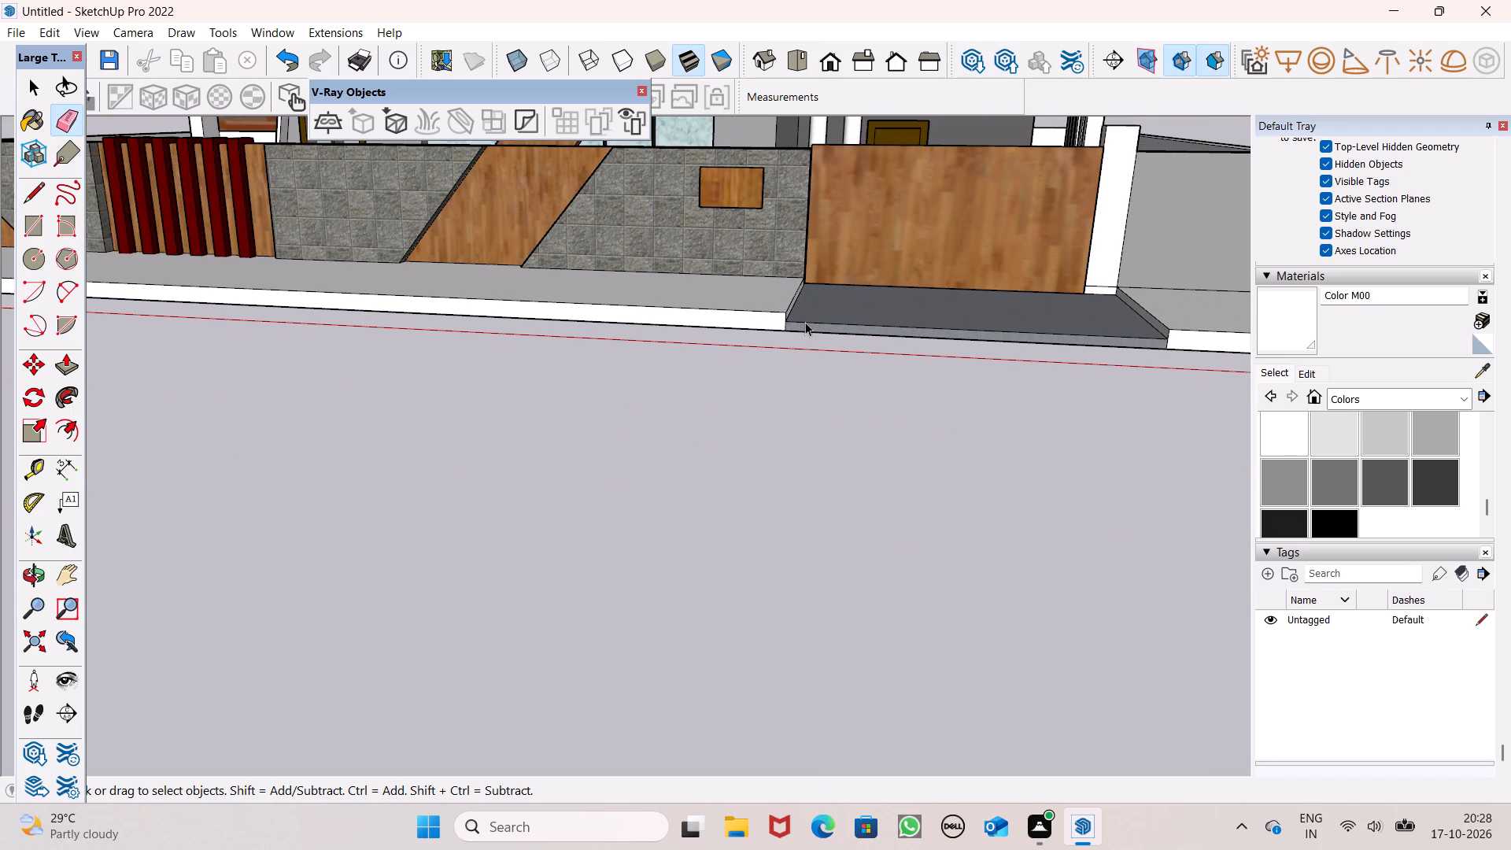
Draw a rectangle about 7' 2 13/16" by 2' 4 7/8" on the paving against the stone wall, below the small wood panel.
scroll(805, 321, "down", 12)
scroll(865, 298, "up", 5)
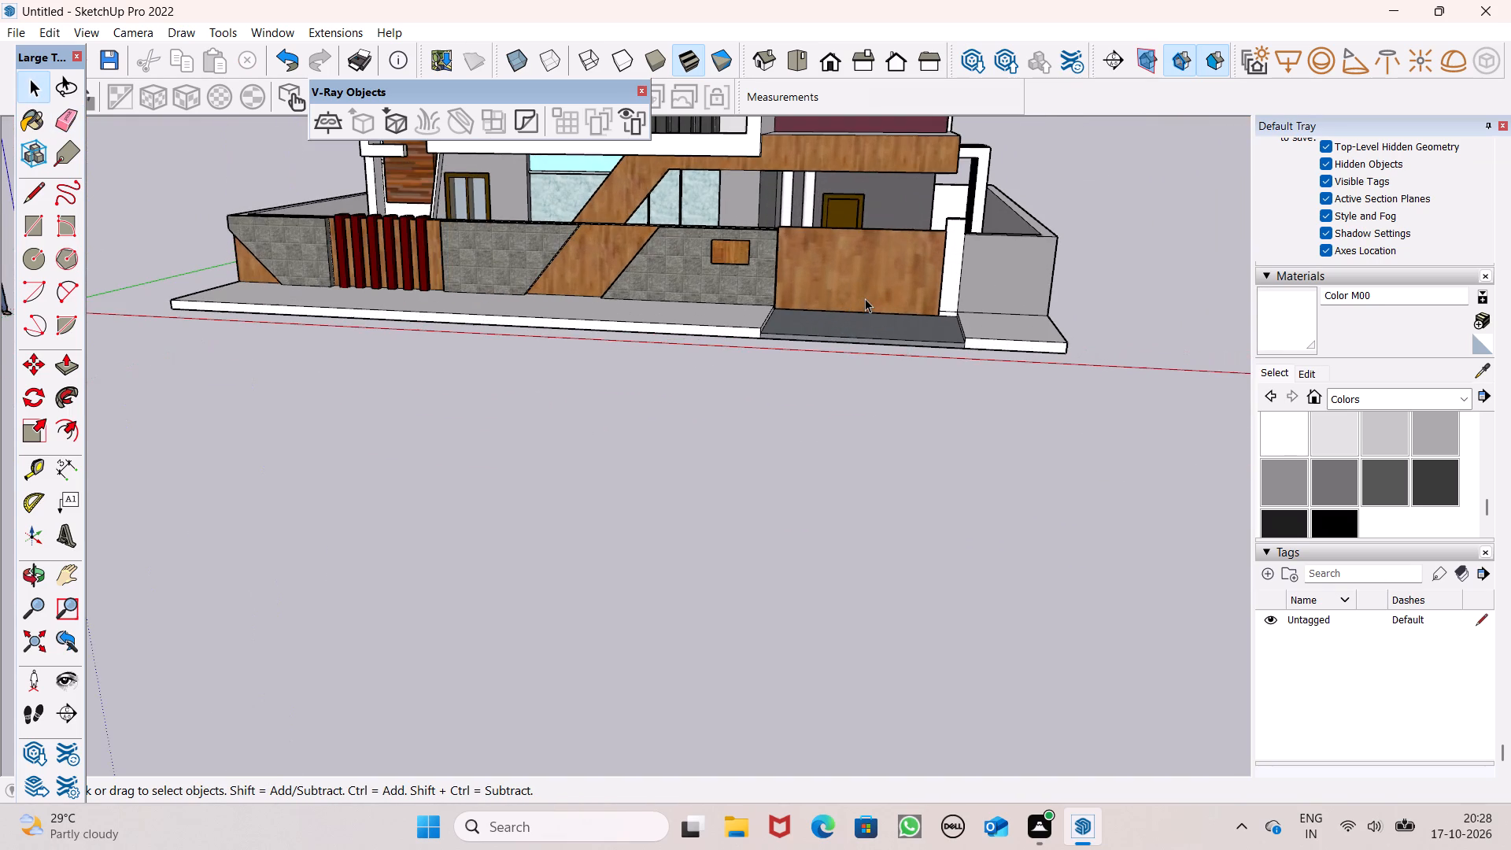
middle_click_drag(796, 262, 903, 413)
scroll(900, 413, "up", 1)
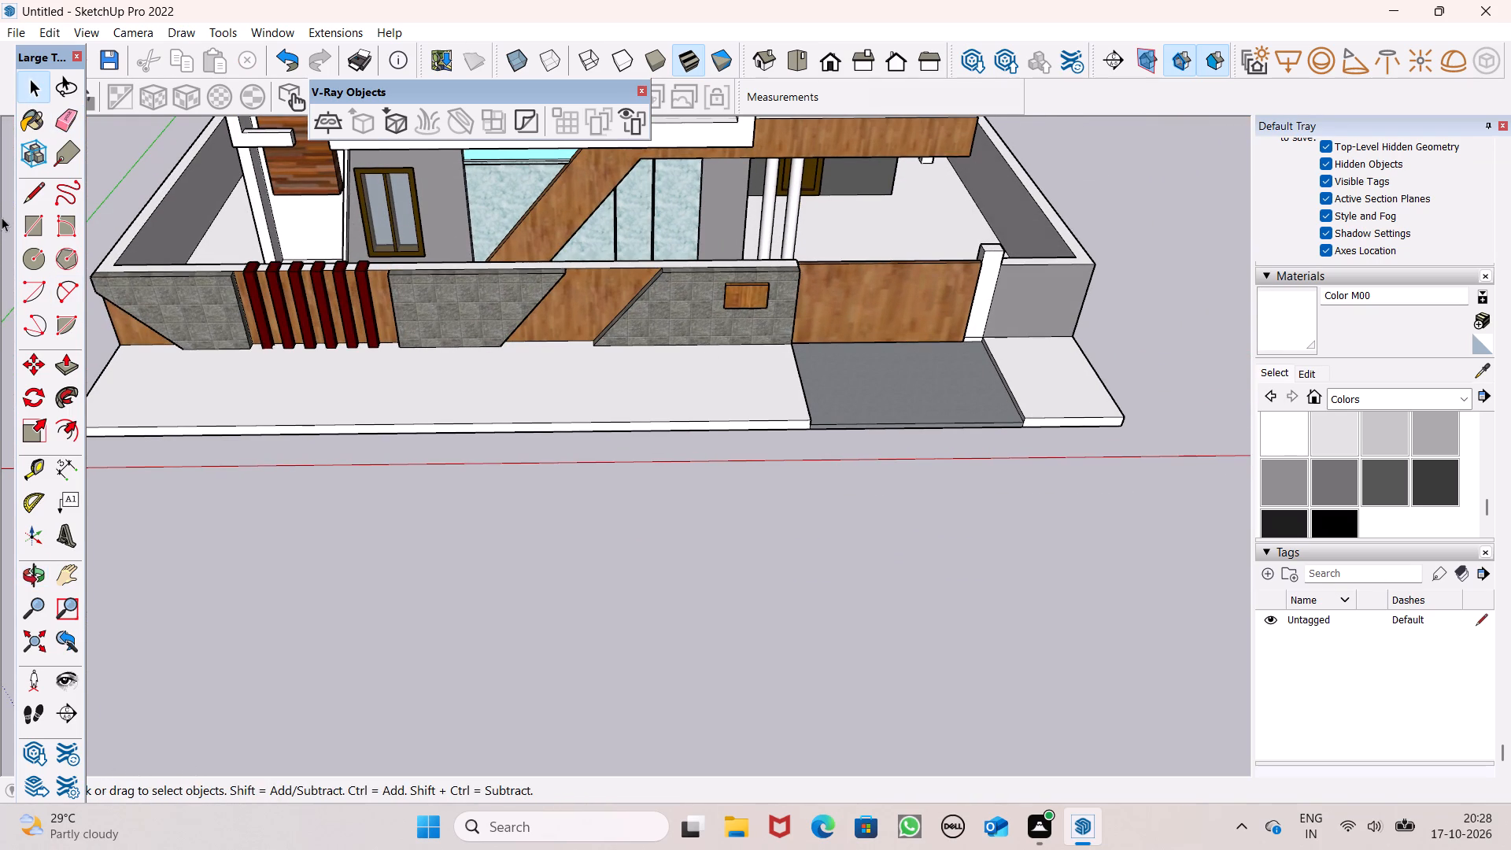
left_click(41, 224)
scroll(667, 368, "up", 2)
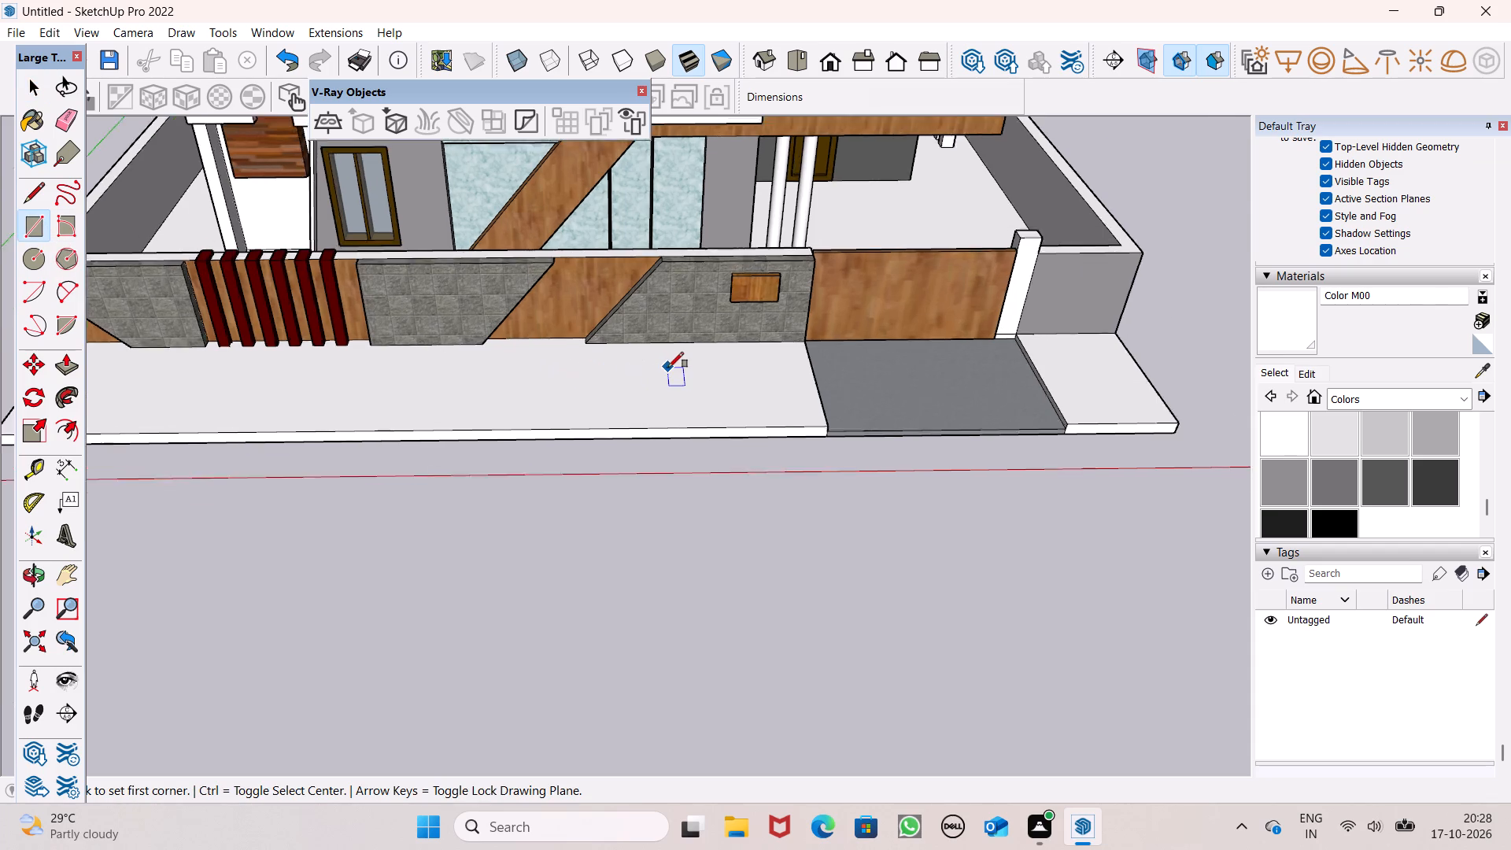
scroll(668, 368, "up", 5)
middle_click_drag(693, 372, 684, 397)
scroll(648, 373, "up", 1)
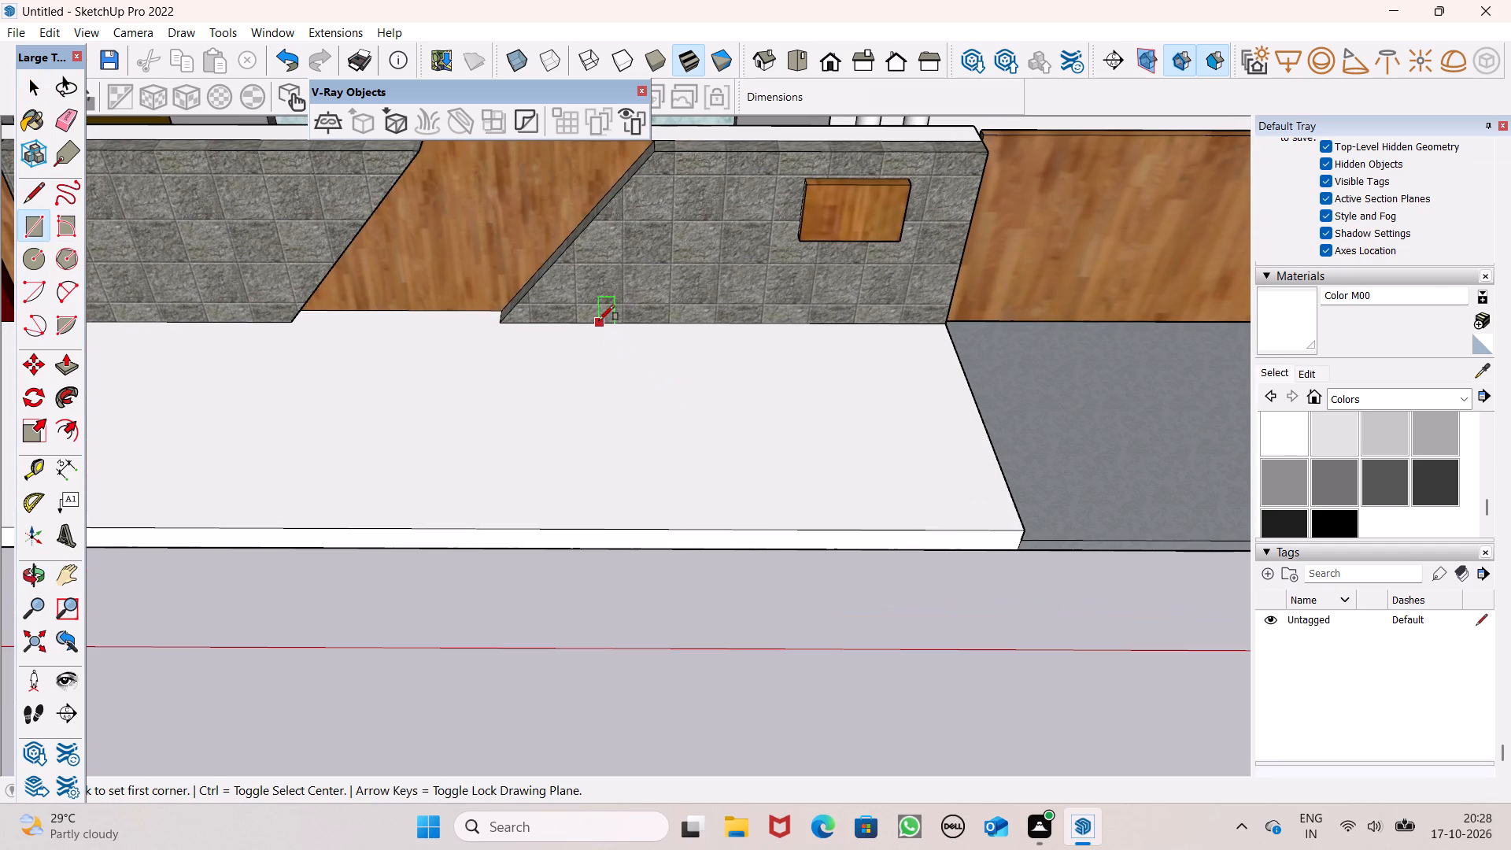
left_click(598, 321)
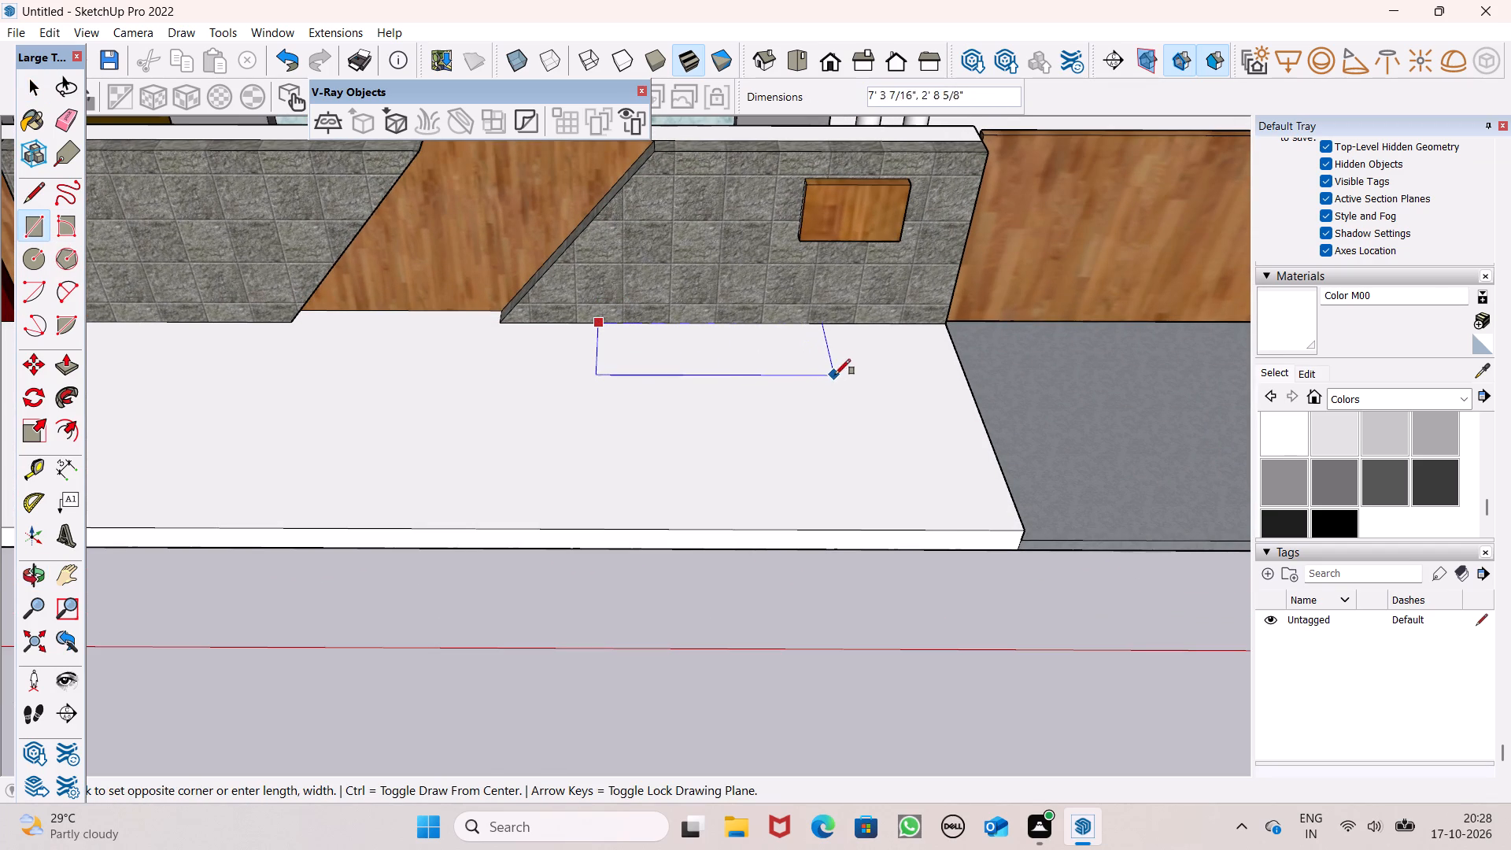
left_click(831, 369)
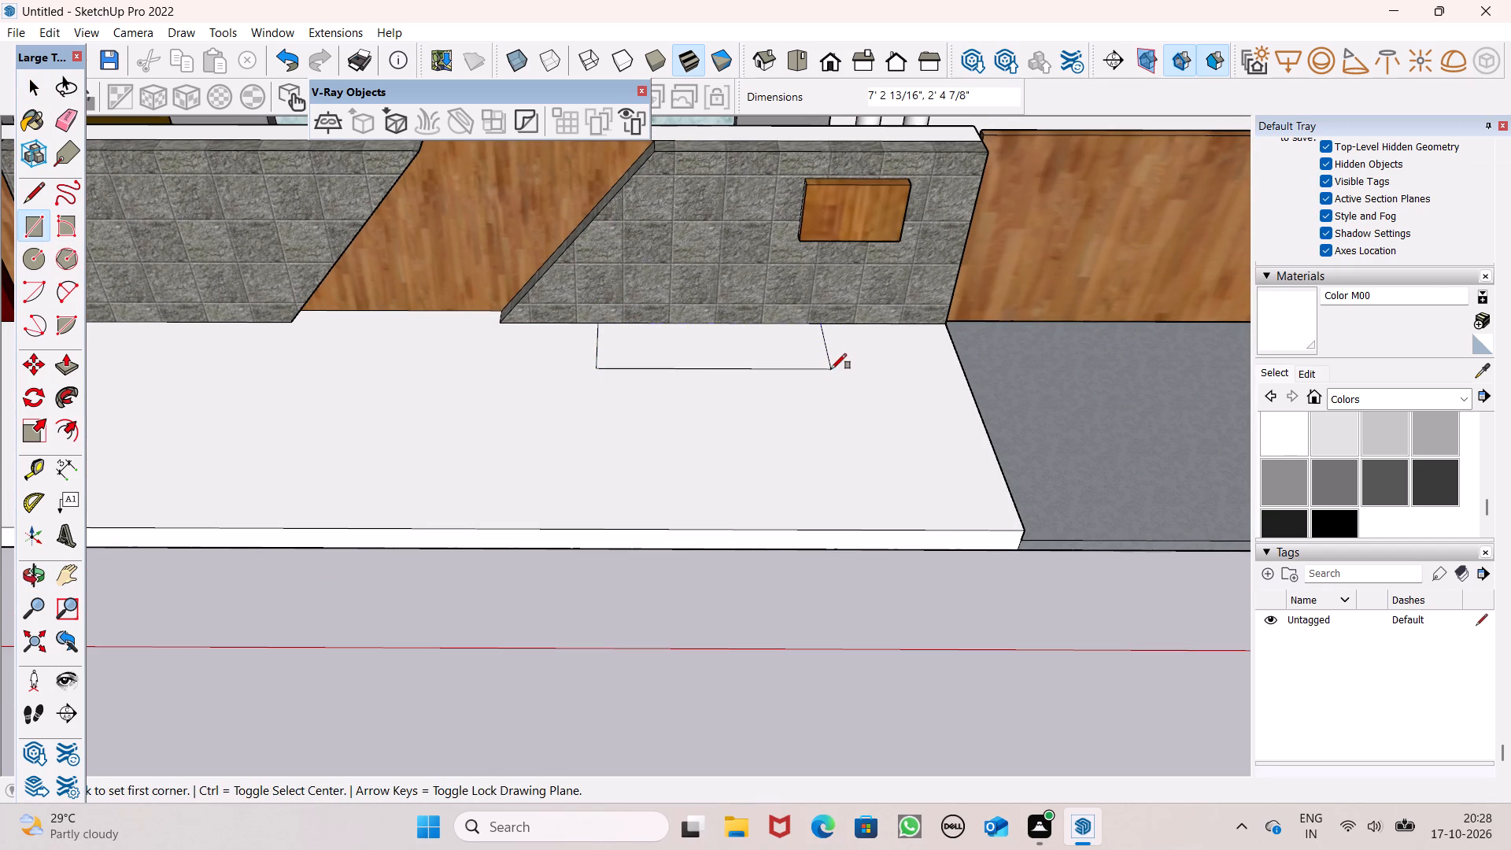
Push/Pull the rectangle upwards into a low block against the stone wall.
left_click(61, 361)
left_click_drag(617, 344, 621, 342)
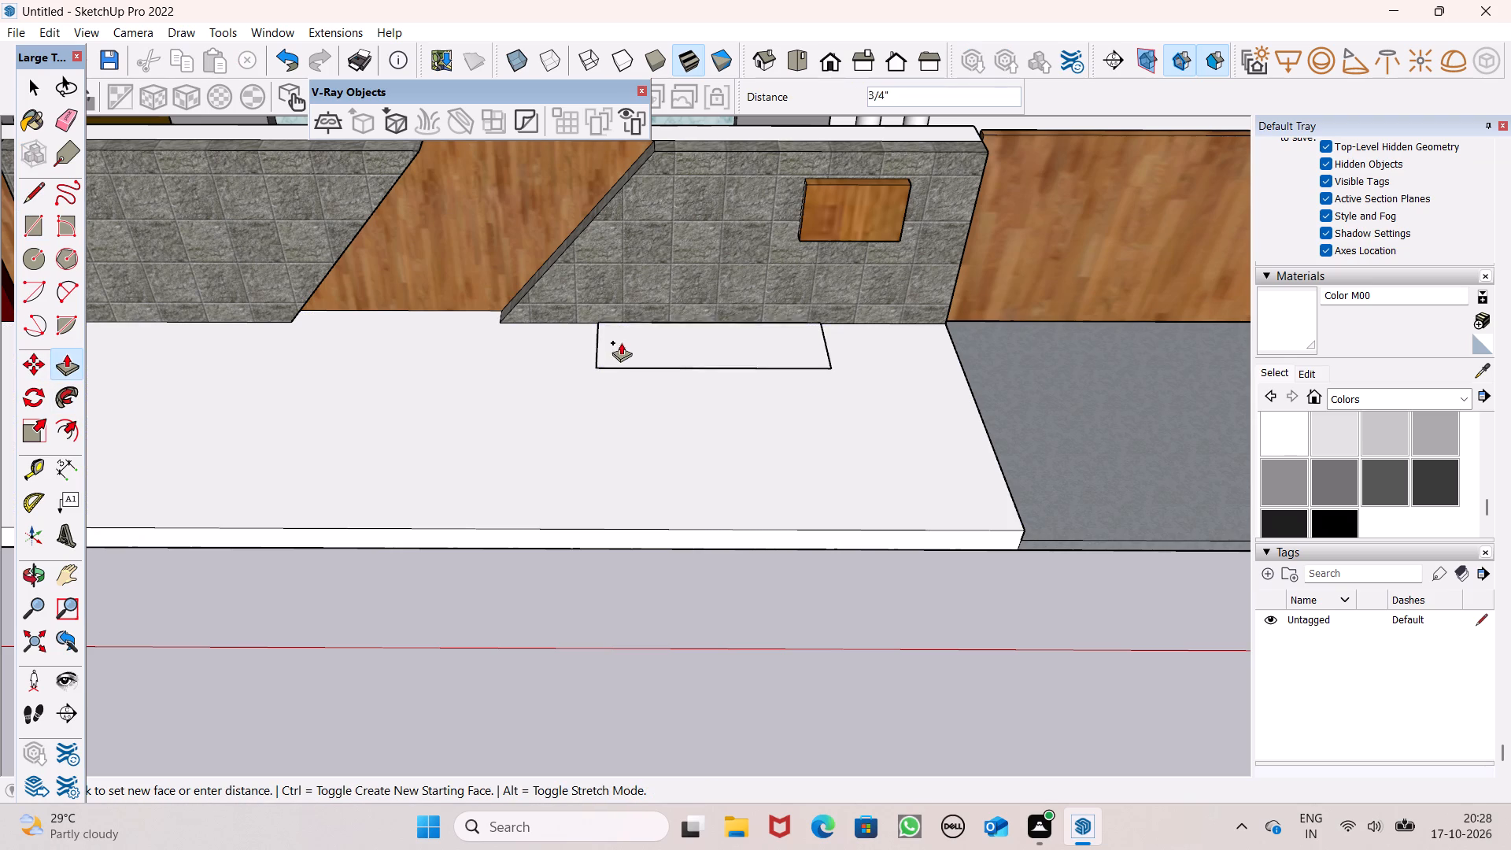
left_click_drag(621, 342, 621, 316)
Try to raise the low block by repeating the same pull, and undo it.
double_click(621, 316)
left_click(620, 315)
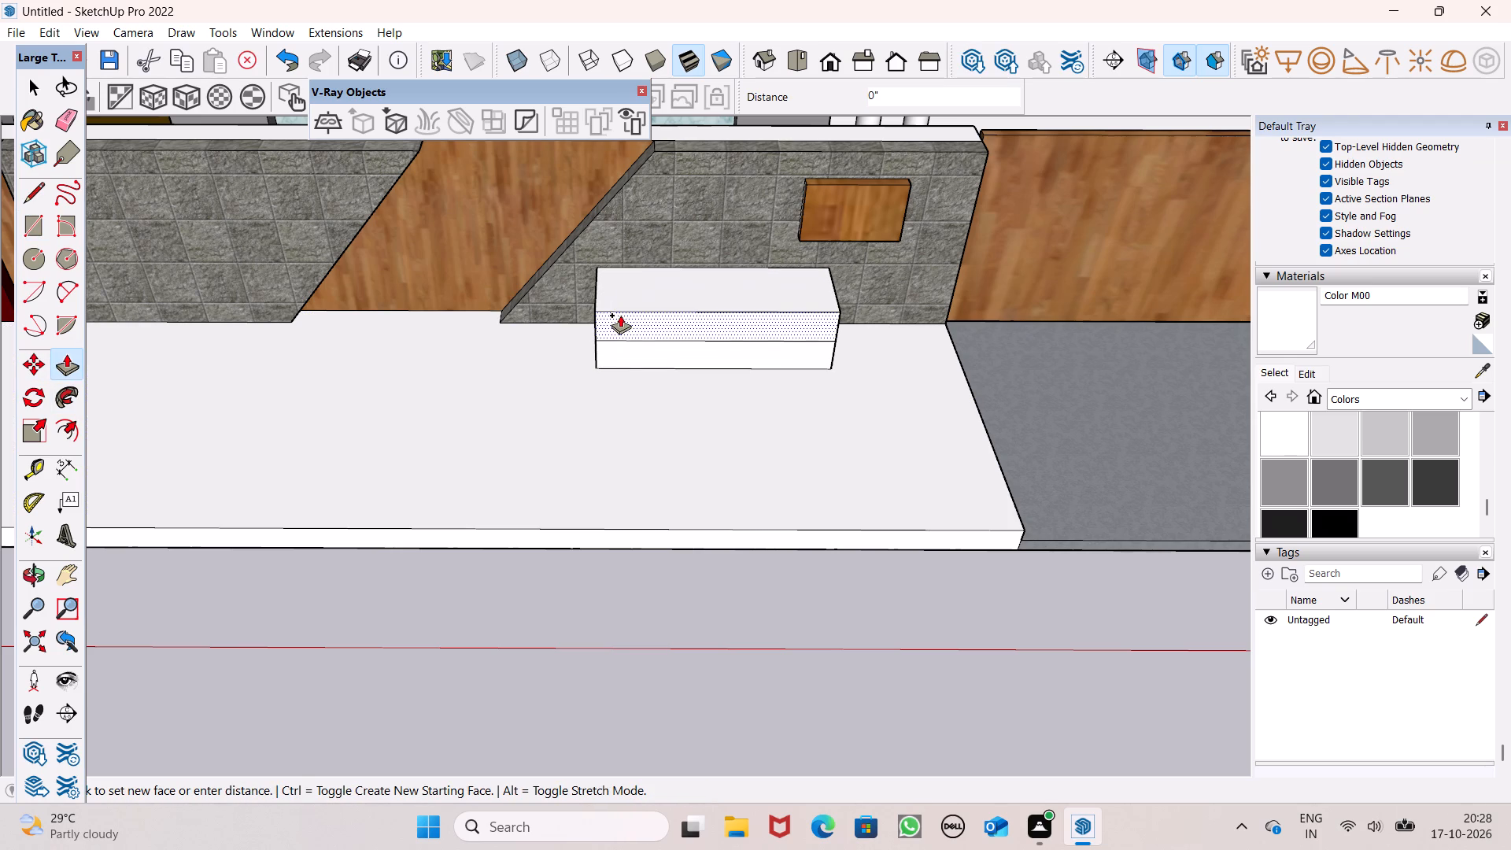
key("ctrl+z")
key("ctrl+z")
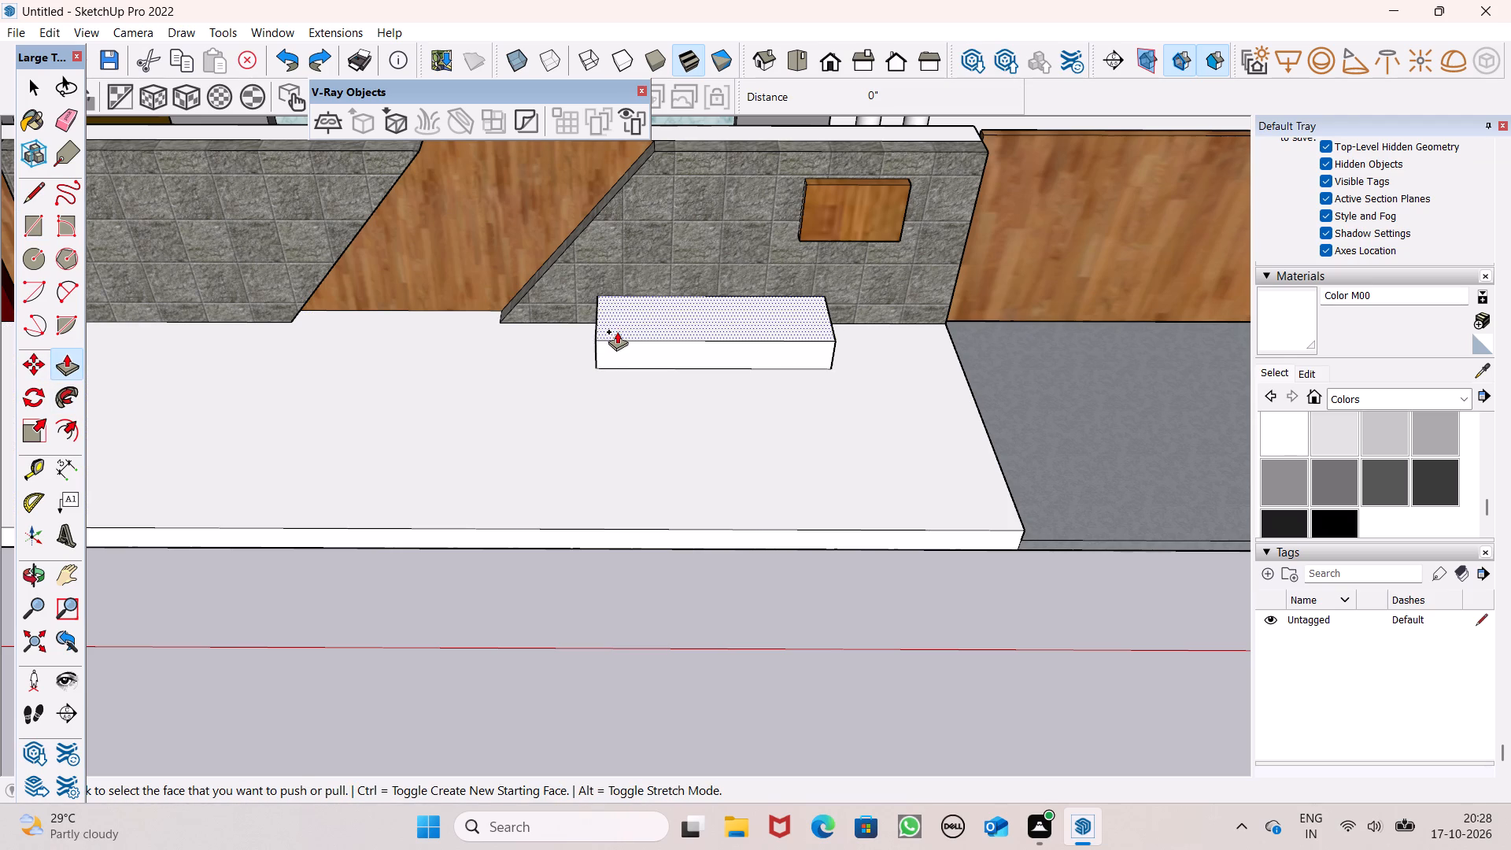
Paint the rectangle below the small wood panel with Asphalt Stamped Brick from the Landscaping, Fencing and Vegetation materials.
key("space")
left_click(1400, 403)
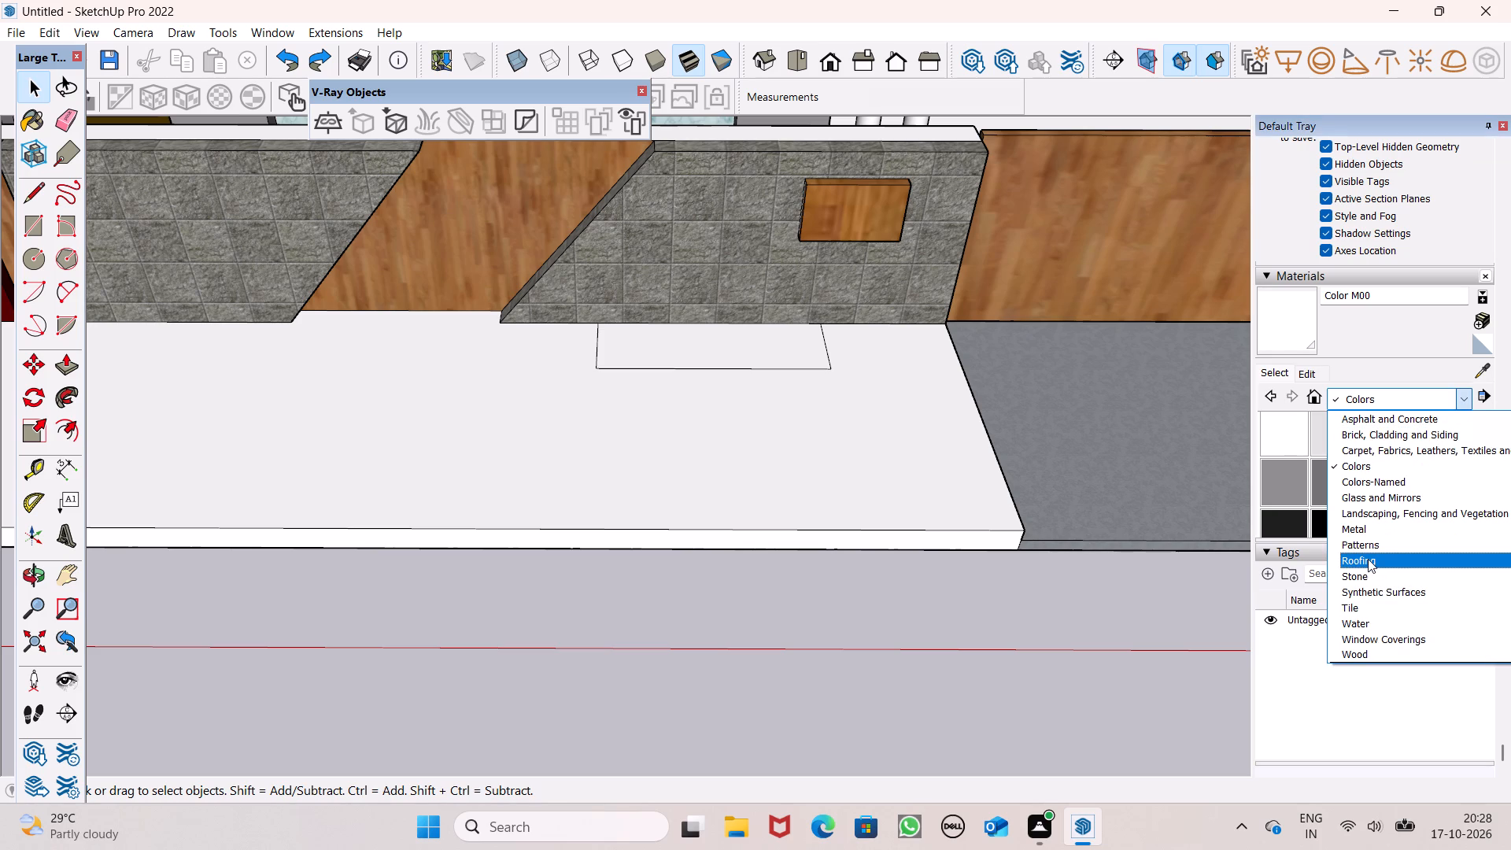
left_click(1370, 516)
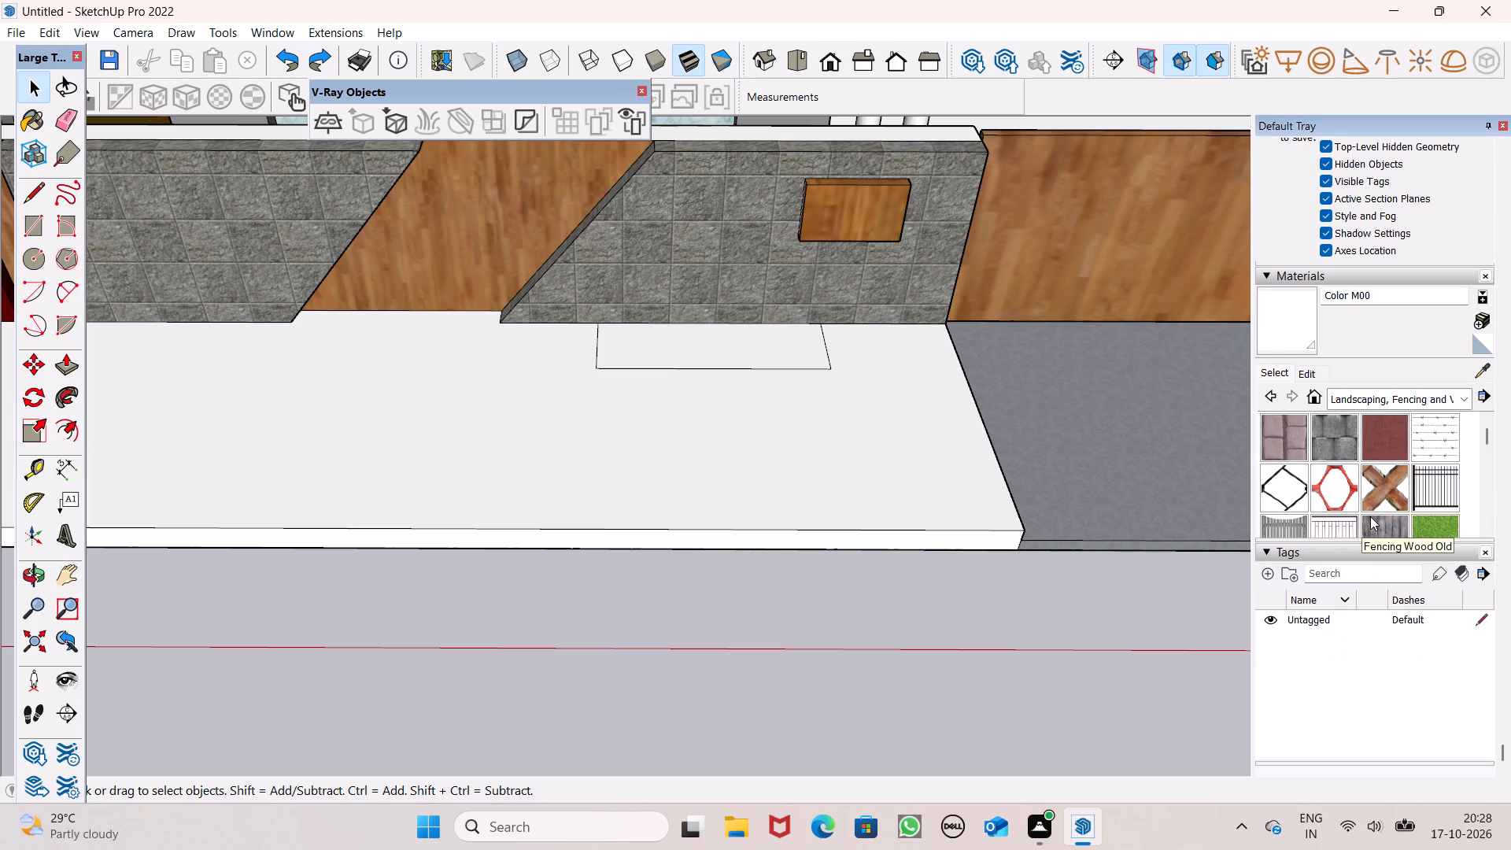
left_click(1283, 454)
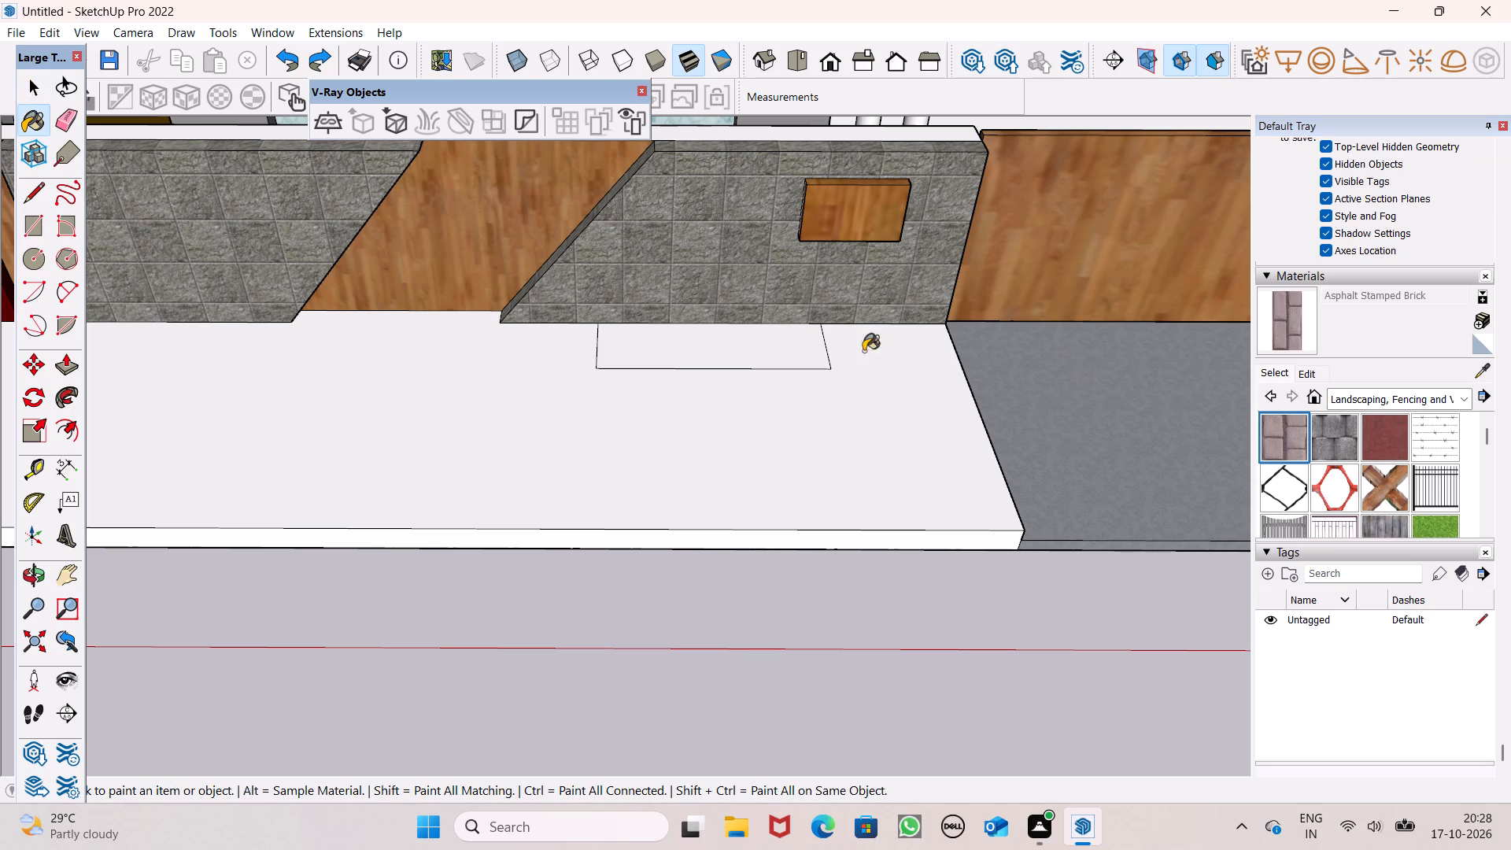
left_click(735, 341)
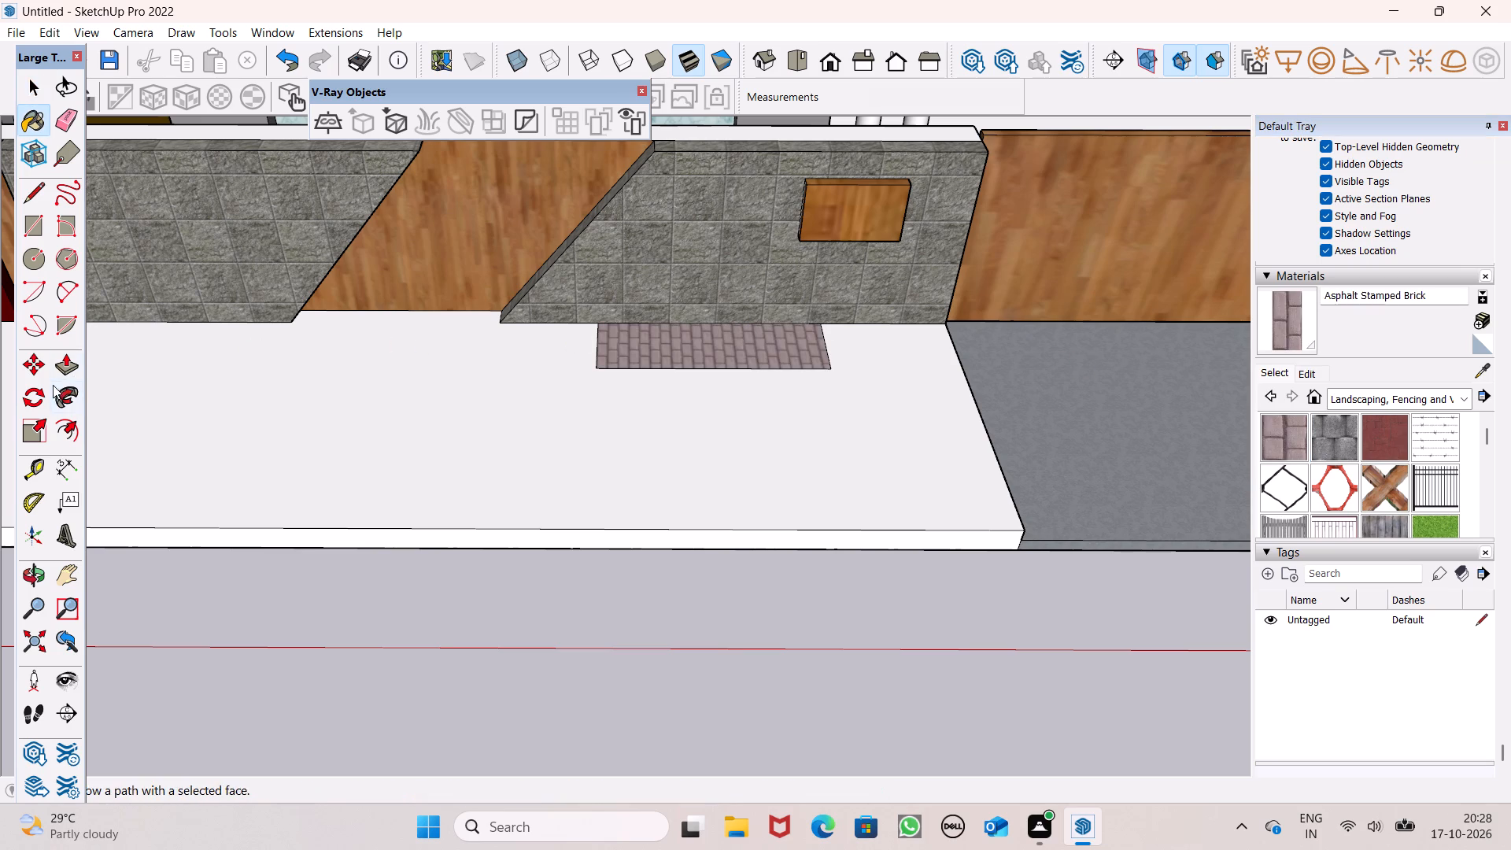
Push/Pull the brick rectangle upwards about 9 13/16" into a low block against the stone wall.
left_click(61, 375)
left_click_drag(640, 357, 641, 351)
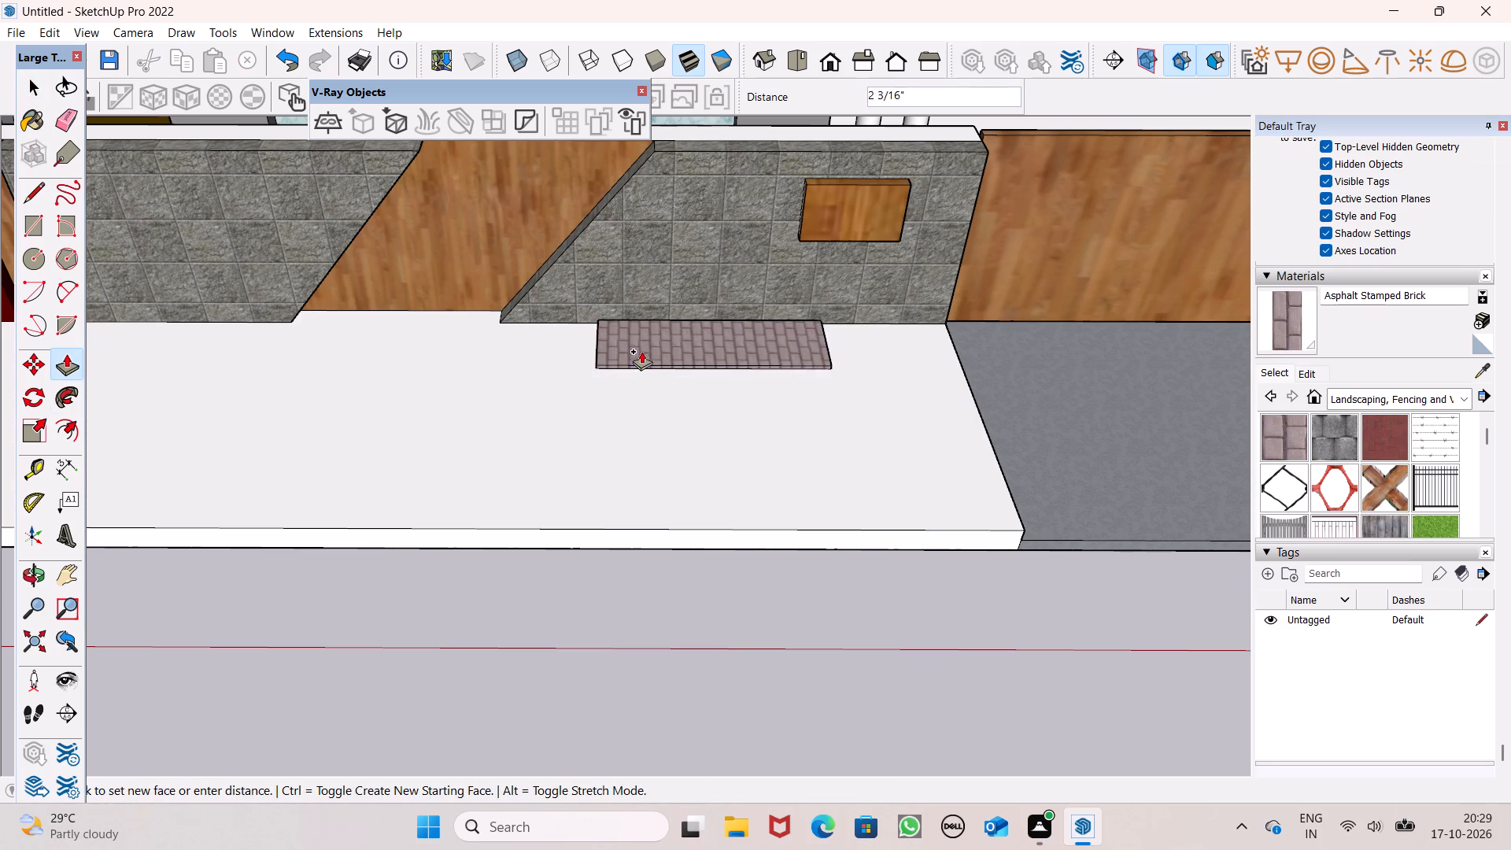
left_click_drag(641, 351, 646, 335)
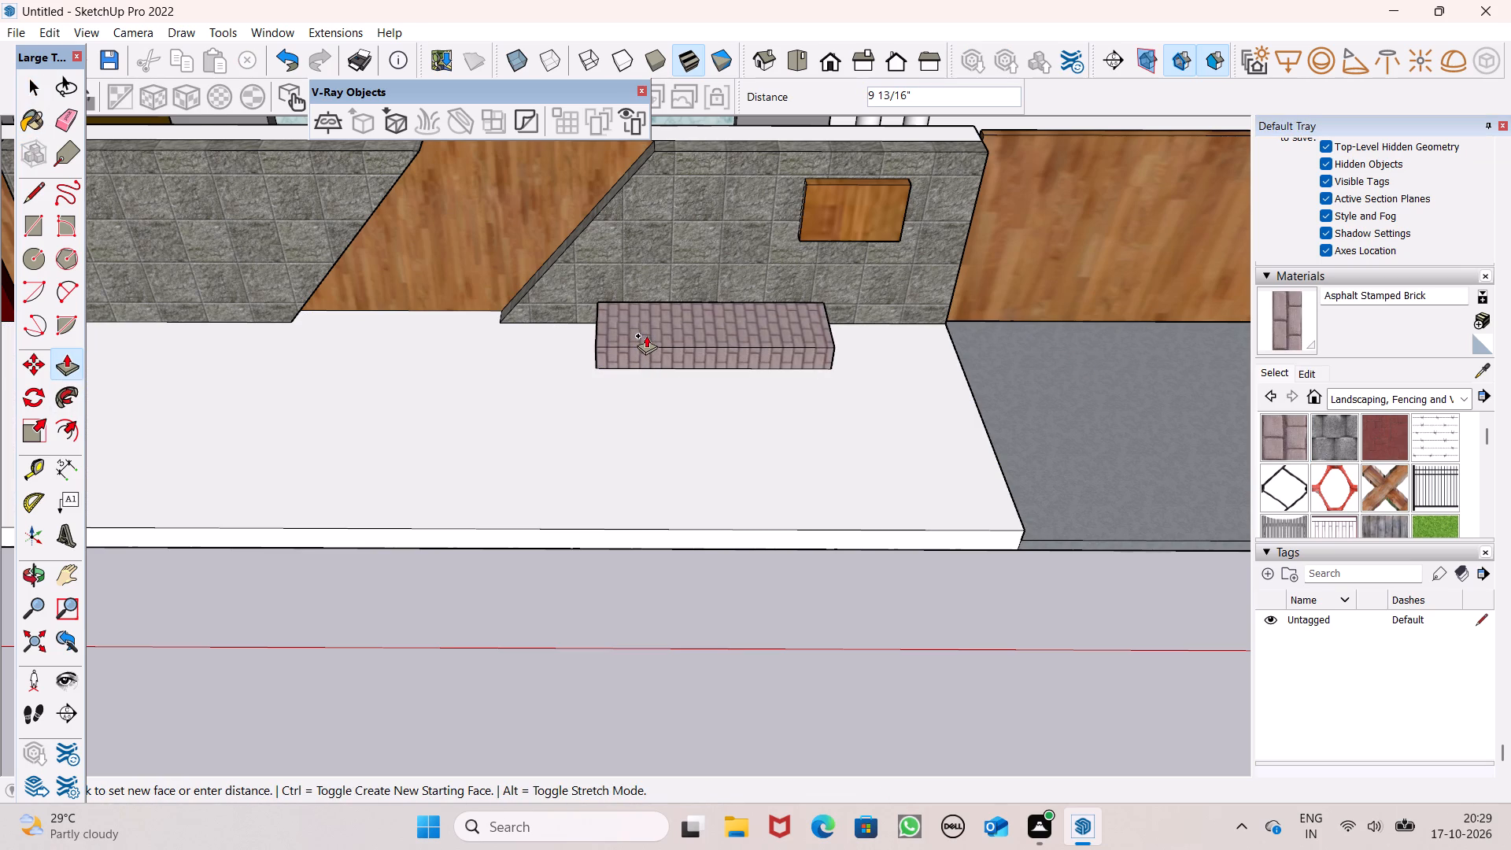
left_click_drag(646, 335, 645, 335)
scroll(828, 370, "down", 5)
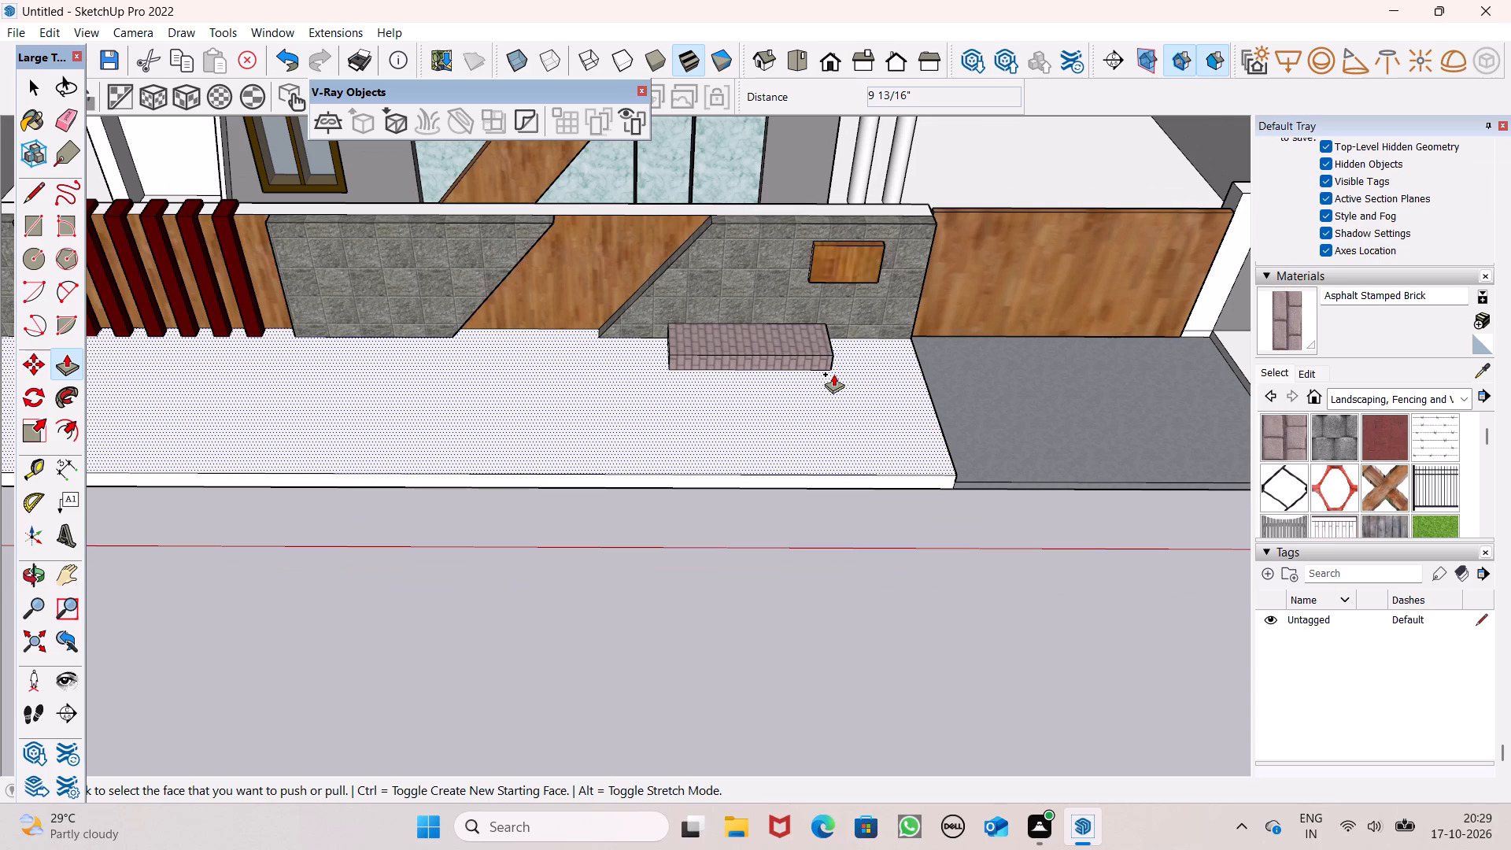
key("space")
Draw a second rectangle about 5' 9 3/8" by 2' 3 7/16" on the paving, against the stone wall section beside the red slats.
scroll(932, 380, "down", 6)
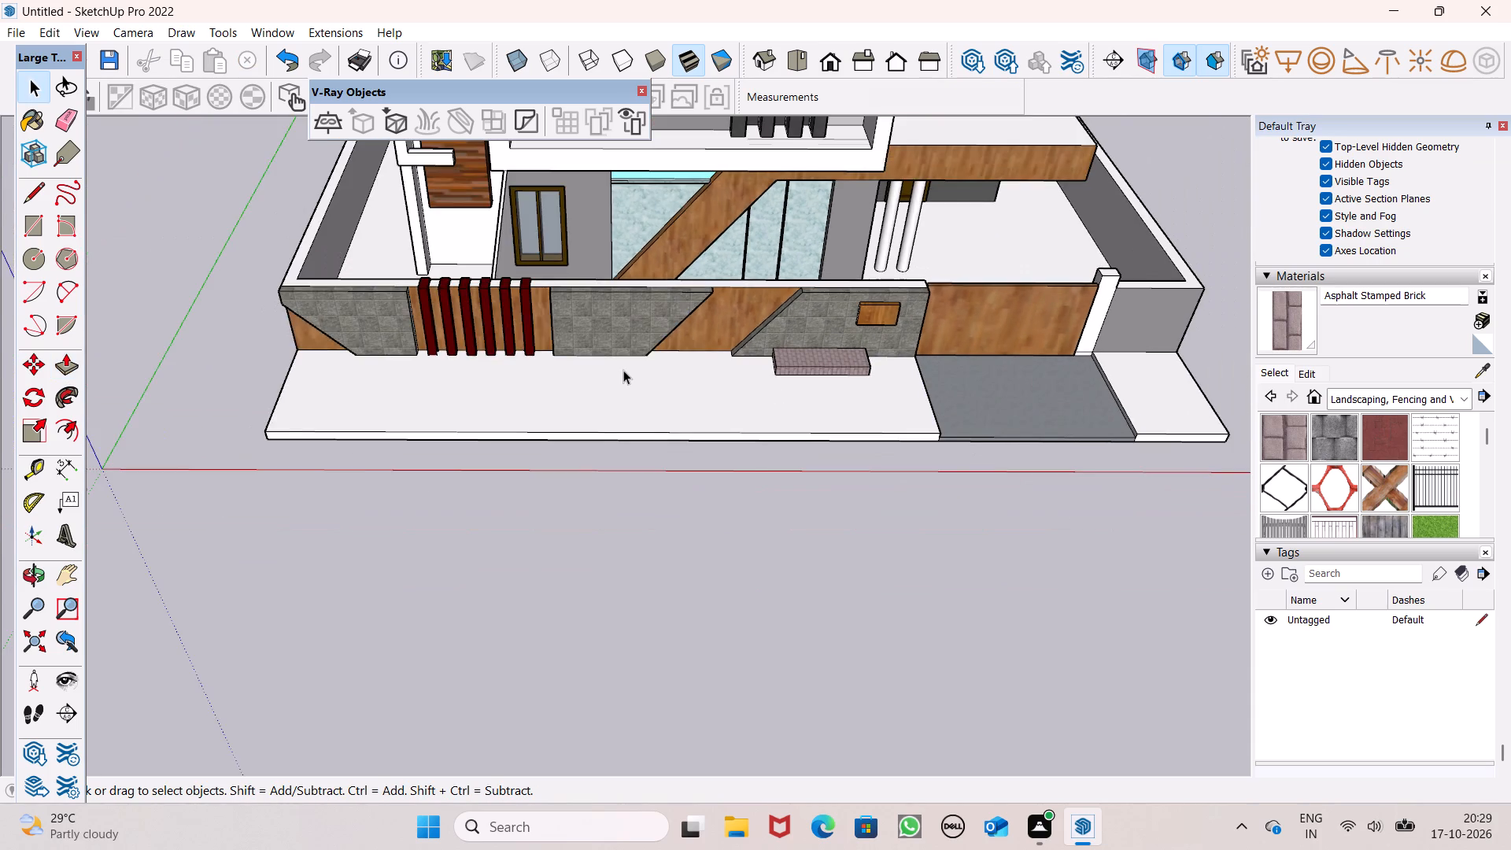
scroll(623, 370, "up", 7)
scroll(455, 316, "up", 1)
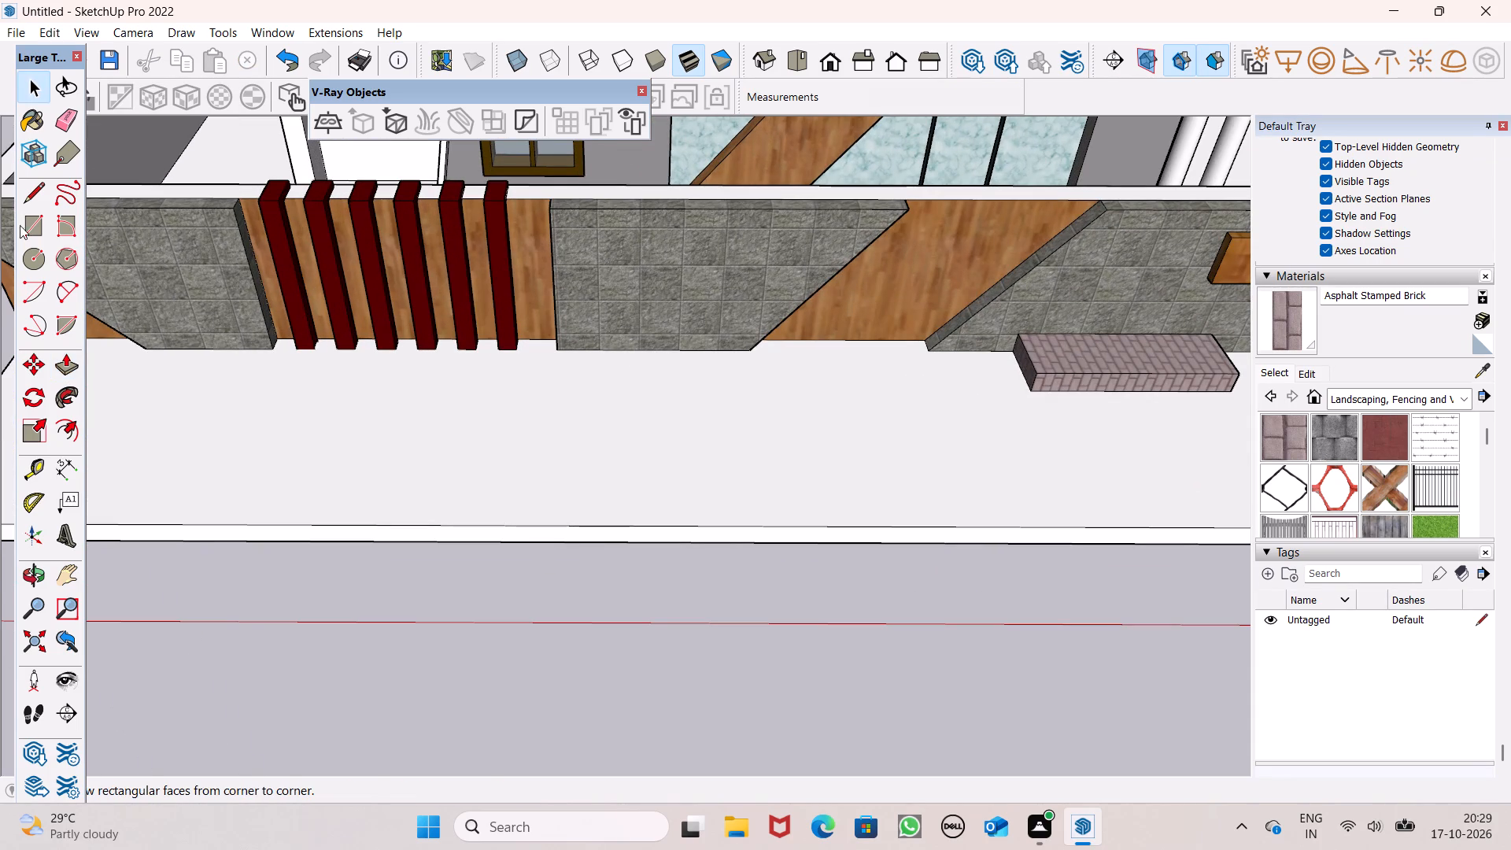
left_click(27, 219)
middle_click_drag(666, 375, 662, 386)
scroll(653, 383, "up", 3)
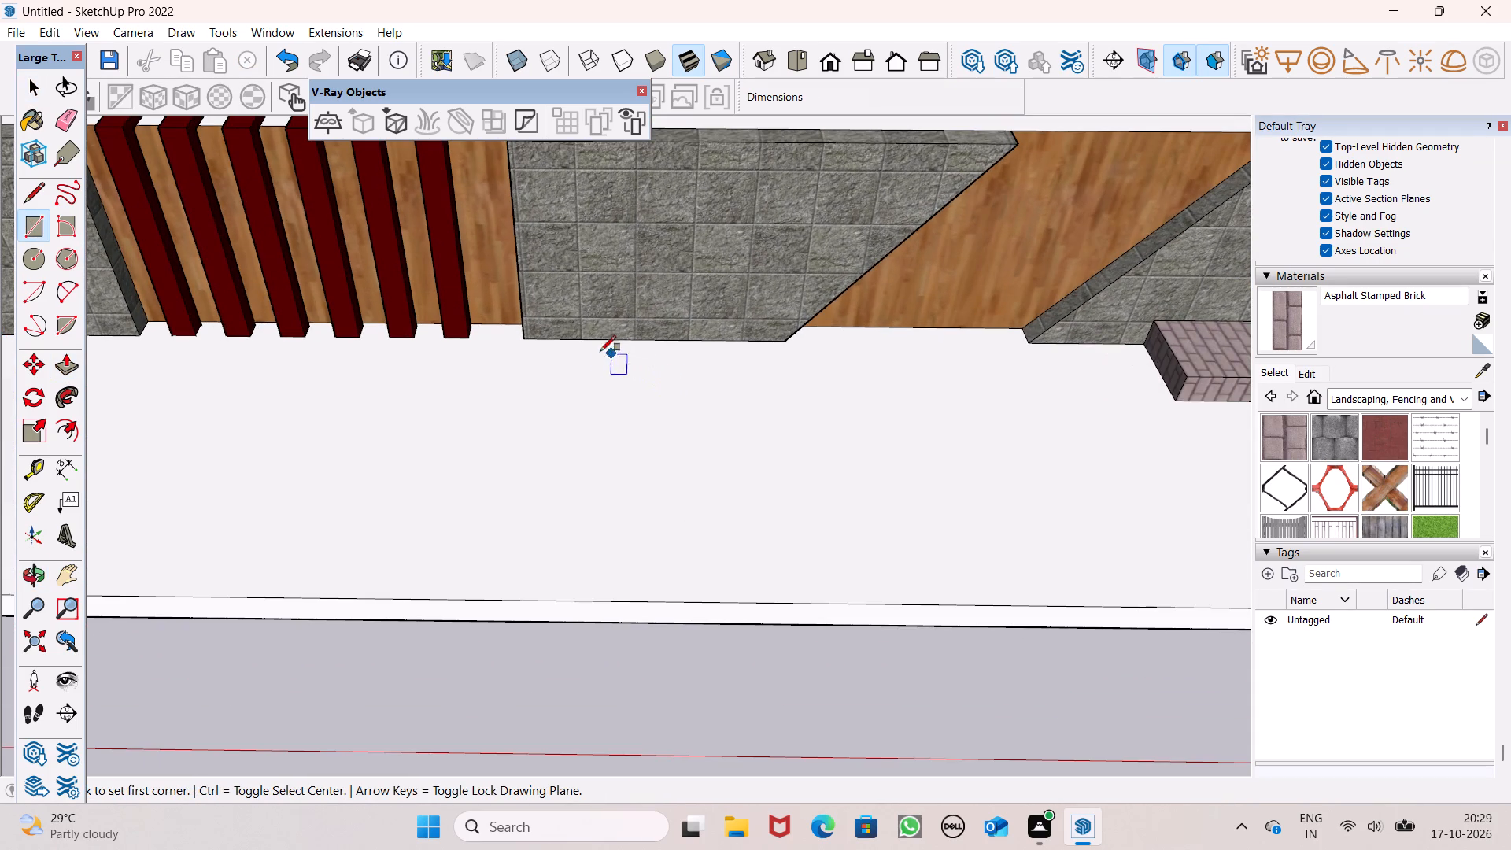
left_click(554, 340)
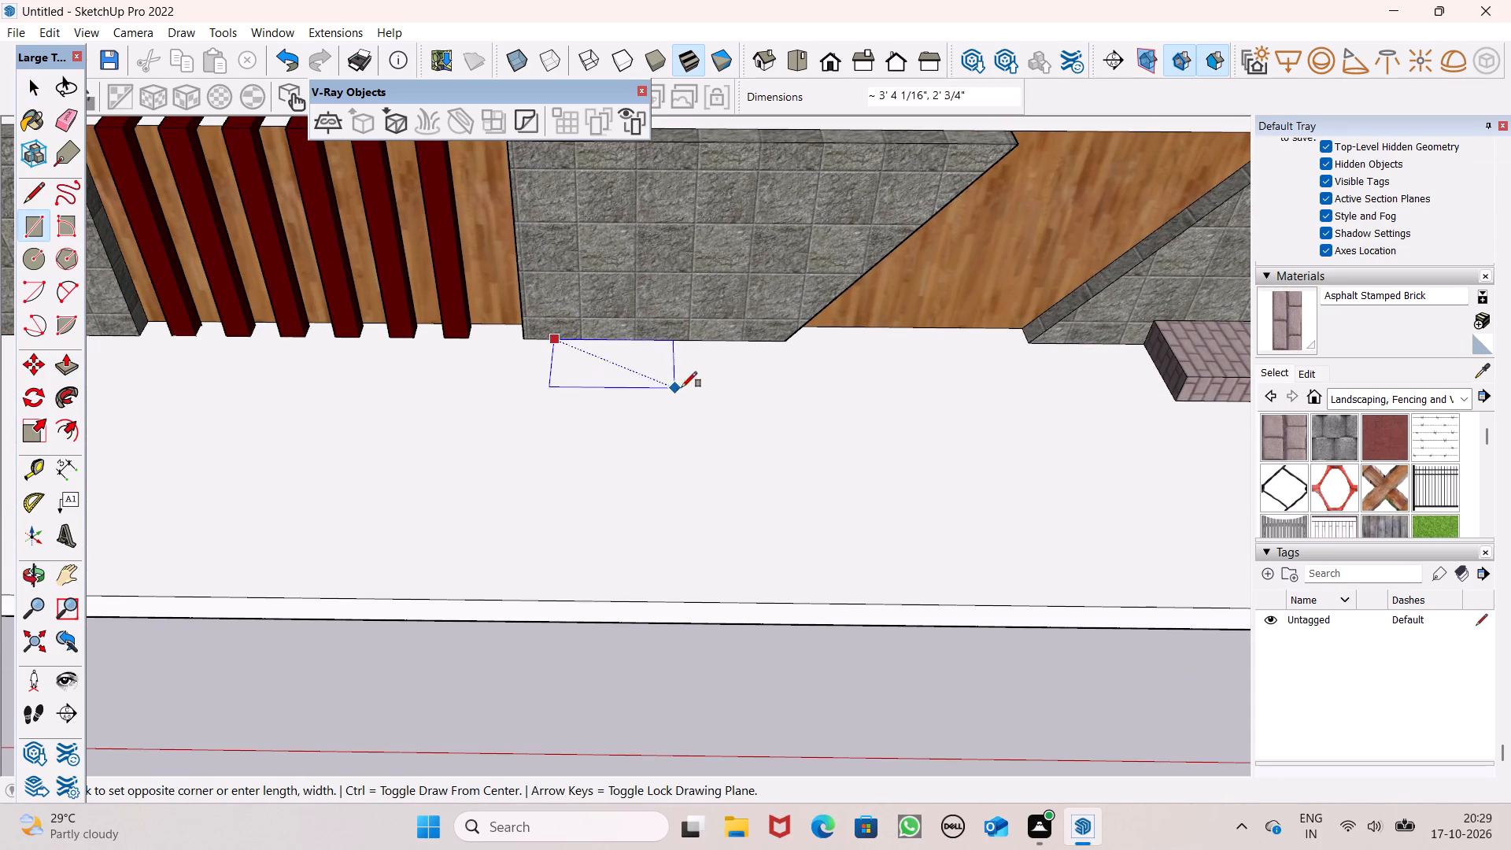
left_click(767, 394)
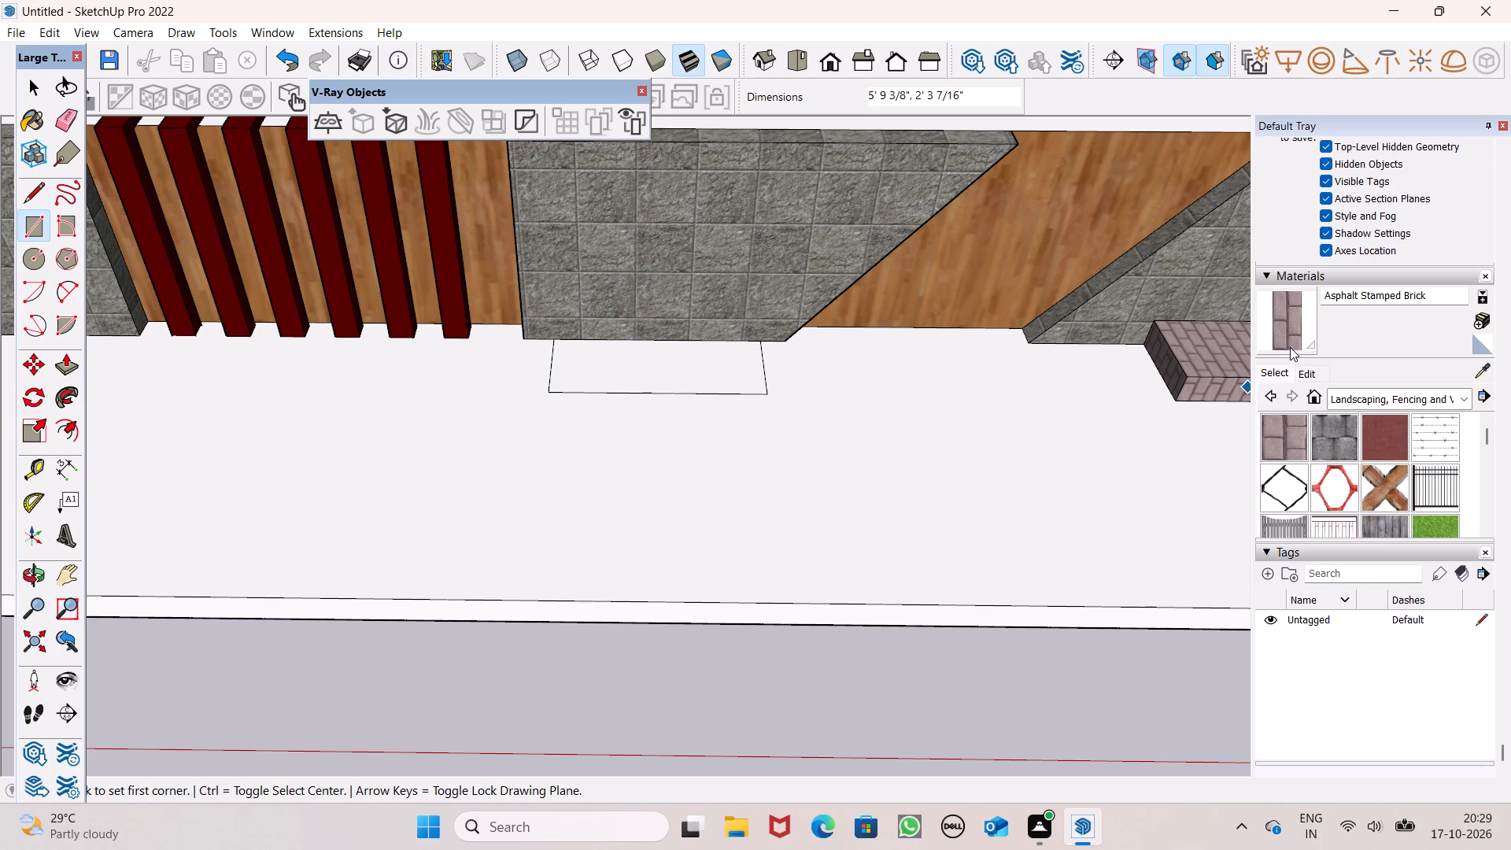
Paint the second rectangle with the same Asphalt Stamped Brick material.
left_click(1289, 343)
left_click(711, 360)
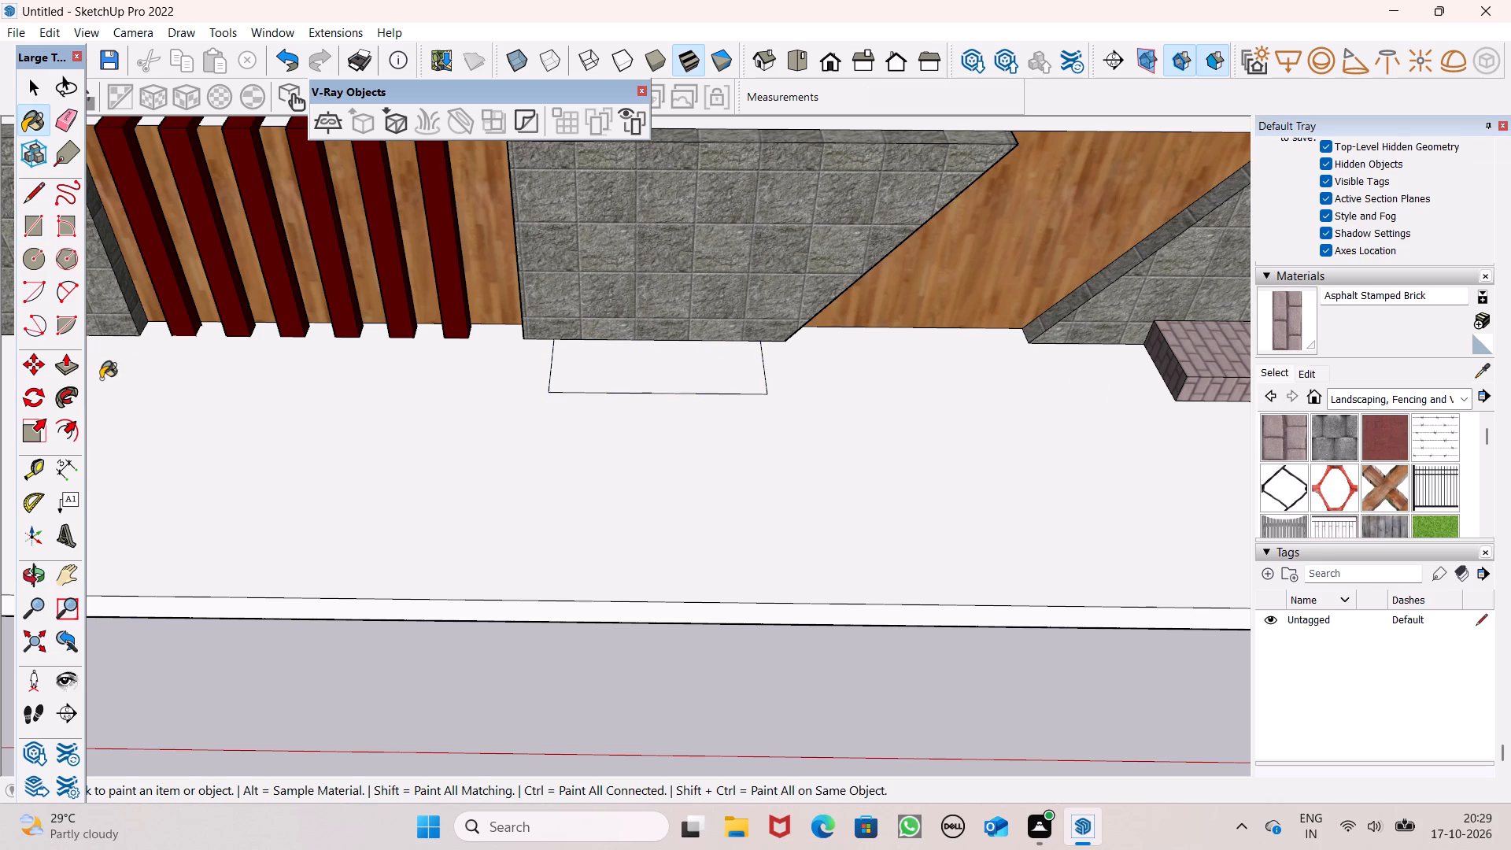
Push/Pull the second brick rectangle upwards 9 13/16" to match the first block's height.
left_click(57, 364)
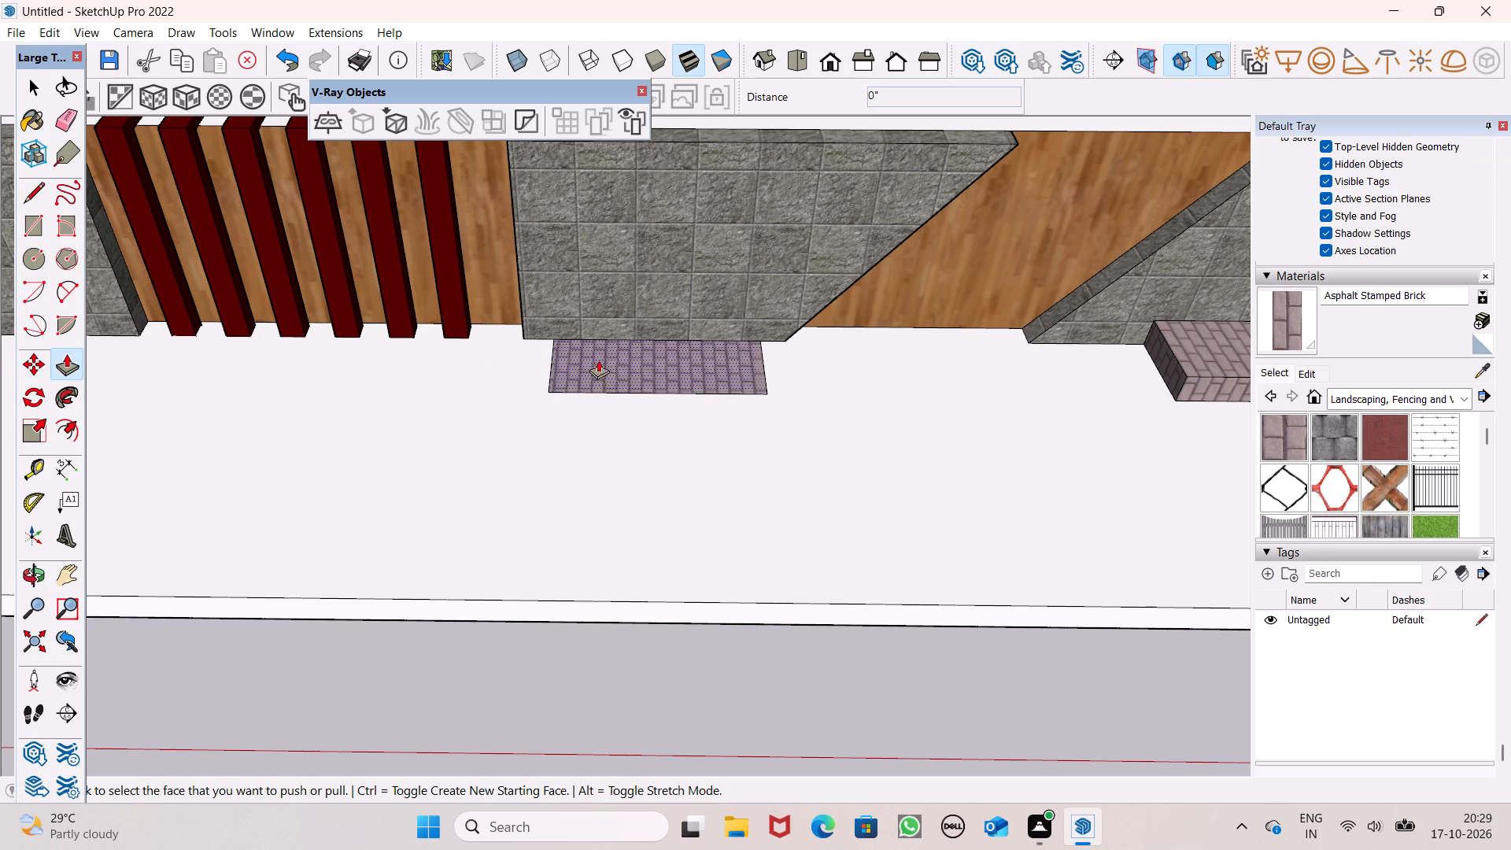
left_click_drag(632, 373, 1199, 364)
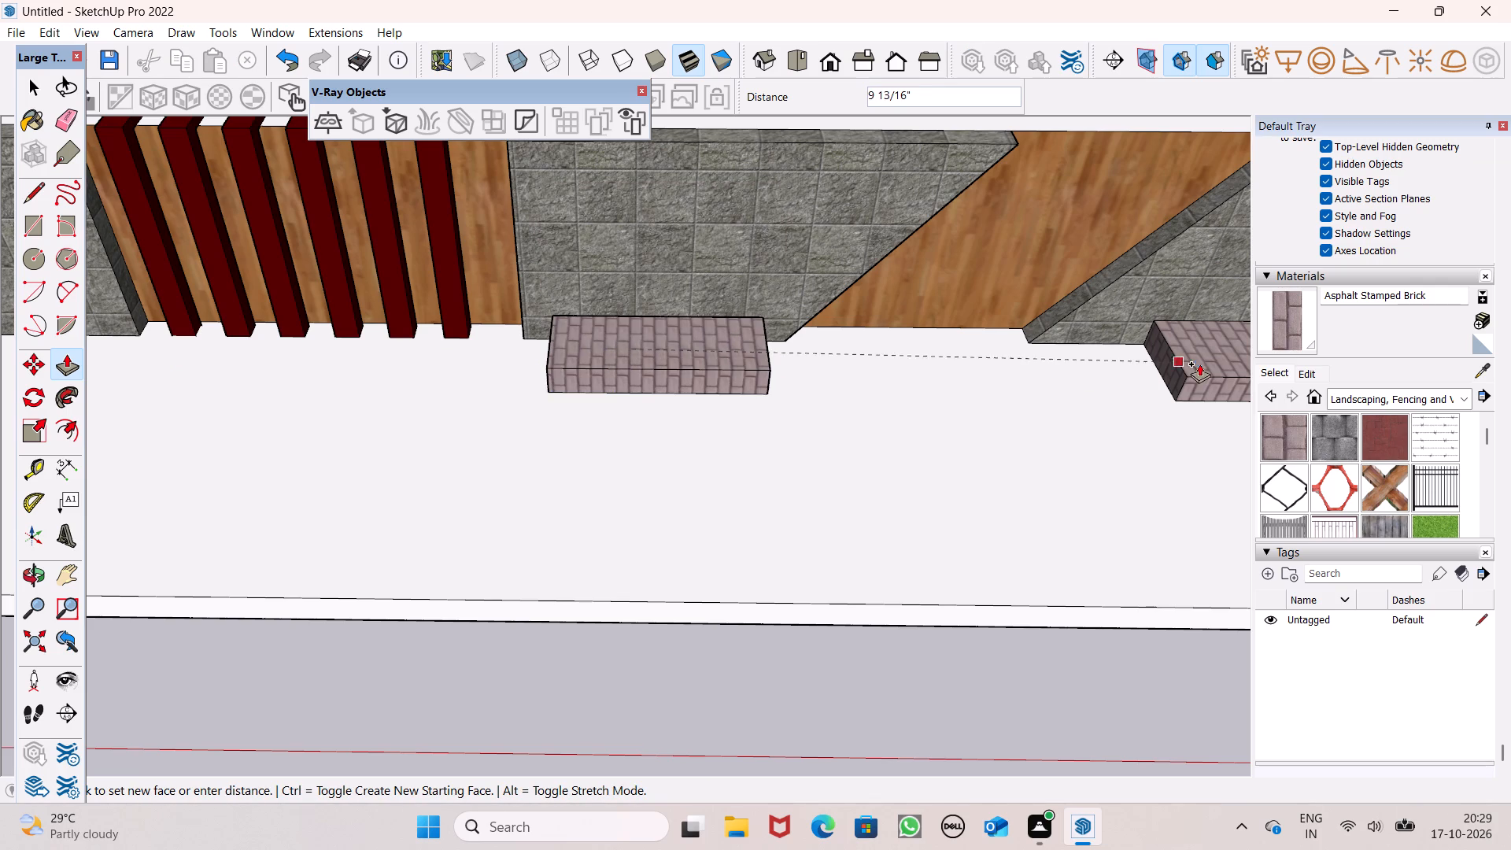
left_click_drag(1199, 364, 1202, 363)
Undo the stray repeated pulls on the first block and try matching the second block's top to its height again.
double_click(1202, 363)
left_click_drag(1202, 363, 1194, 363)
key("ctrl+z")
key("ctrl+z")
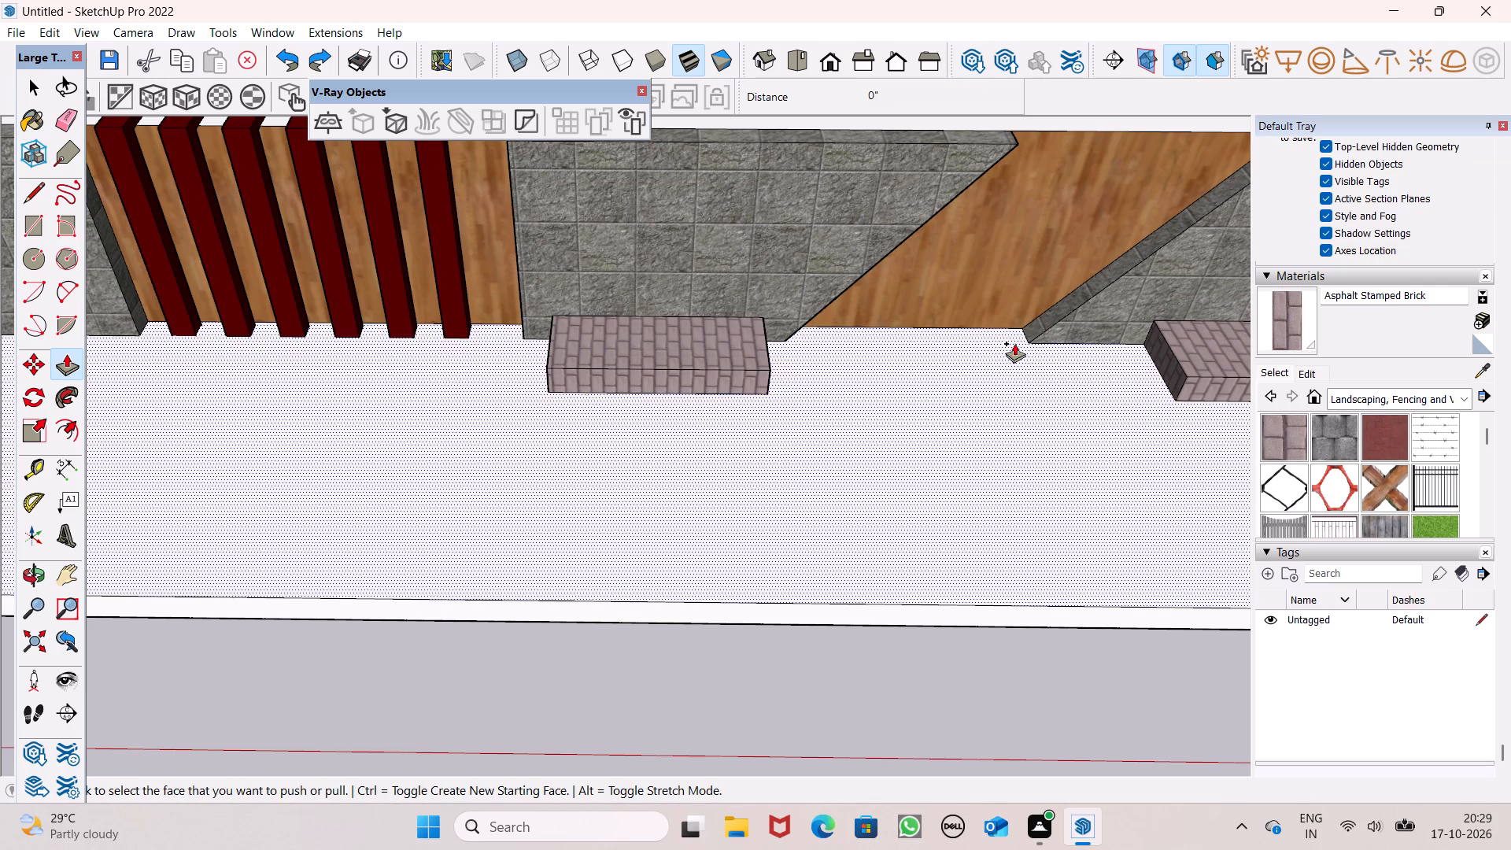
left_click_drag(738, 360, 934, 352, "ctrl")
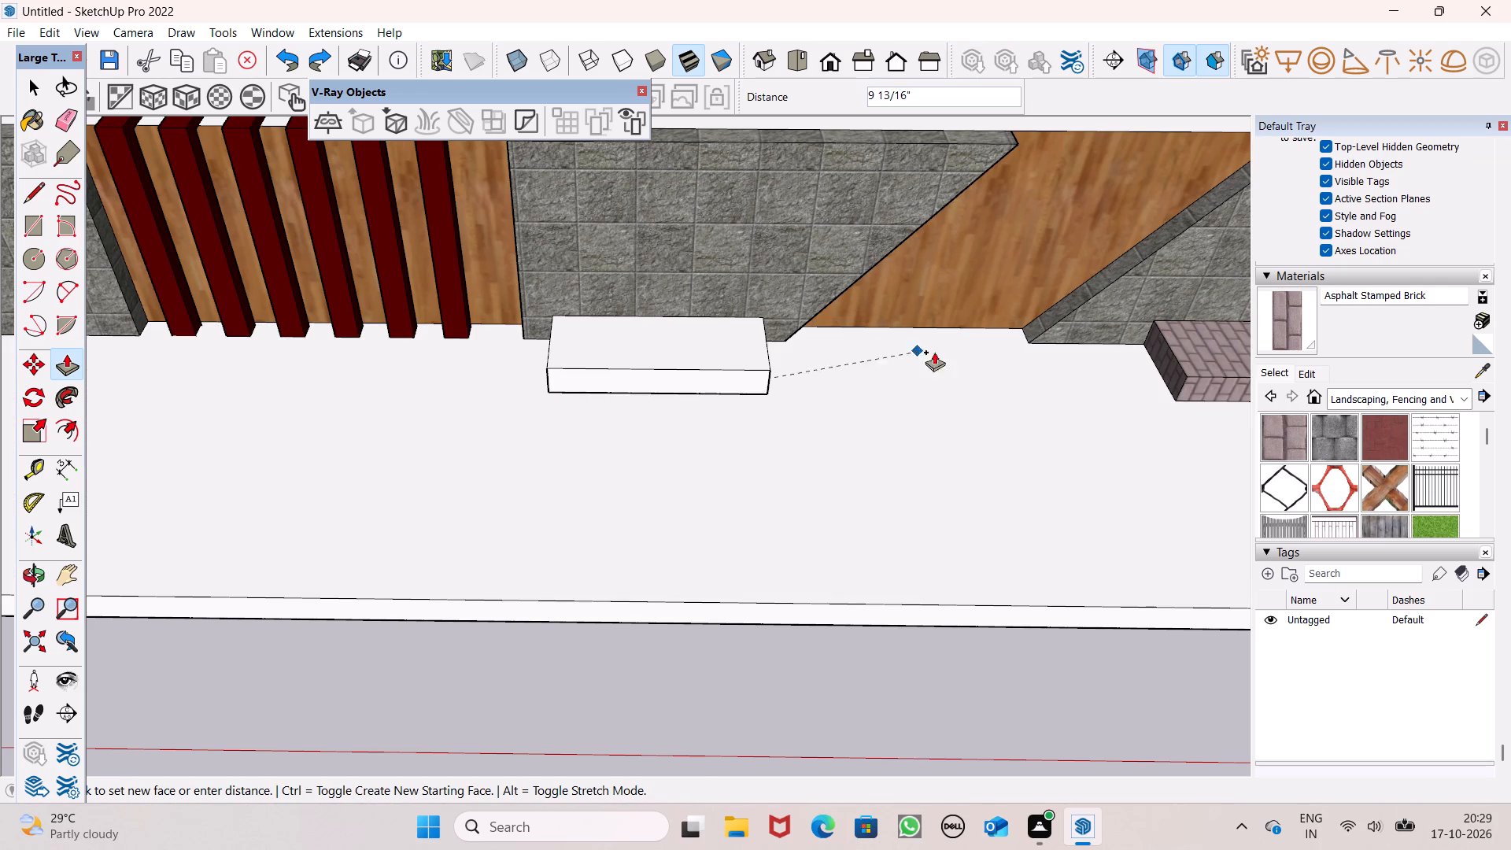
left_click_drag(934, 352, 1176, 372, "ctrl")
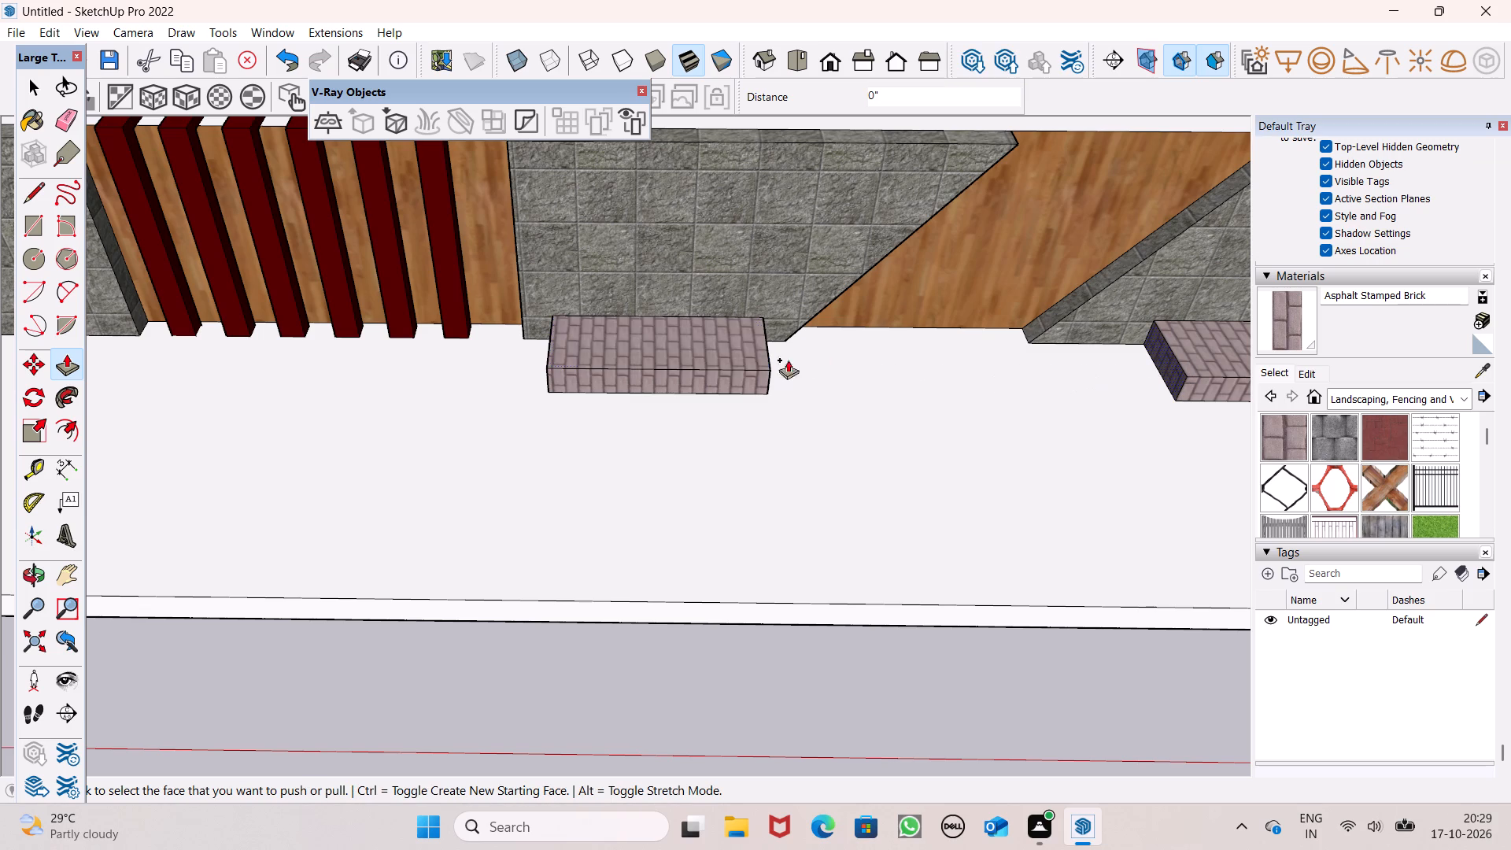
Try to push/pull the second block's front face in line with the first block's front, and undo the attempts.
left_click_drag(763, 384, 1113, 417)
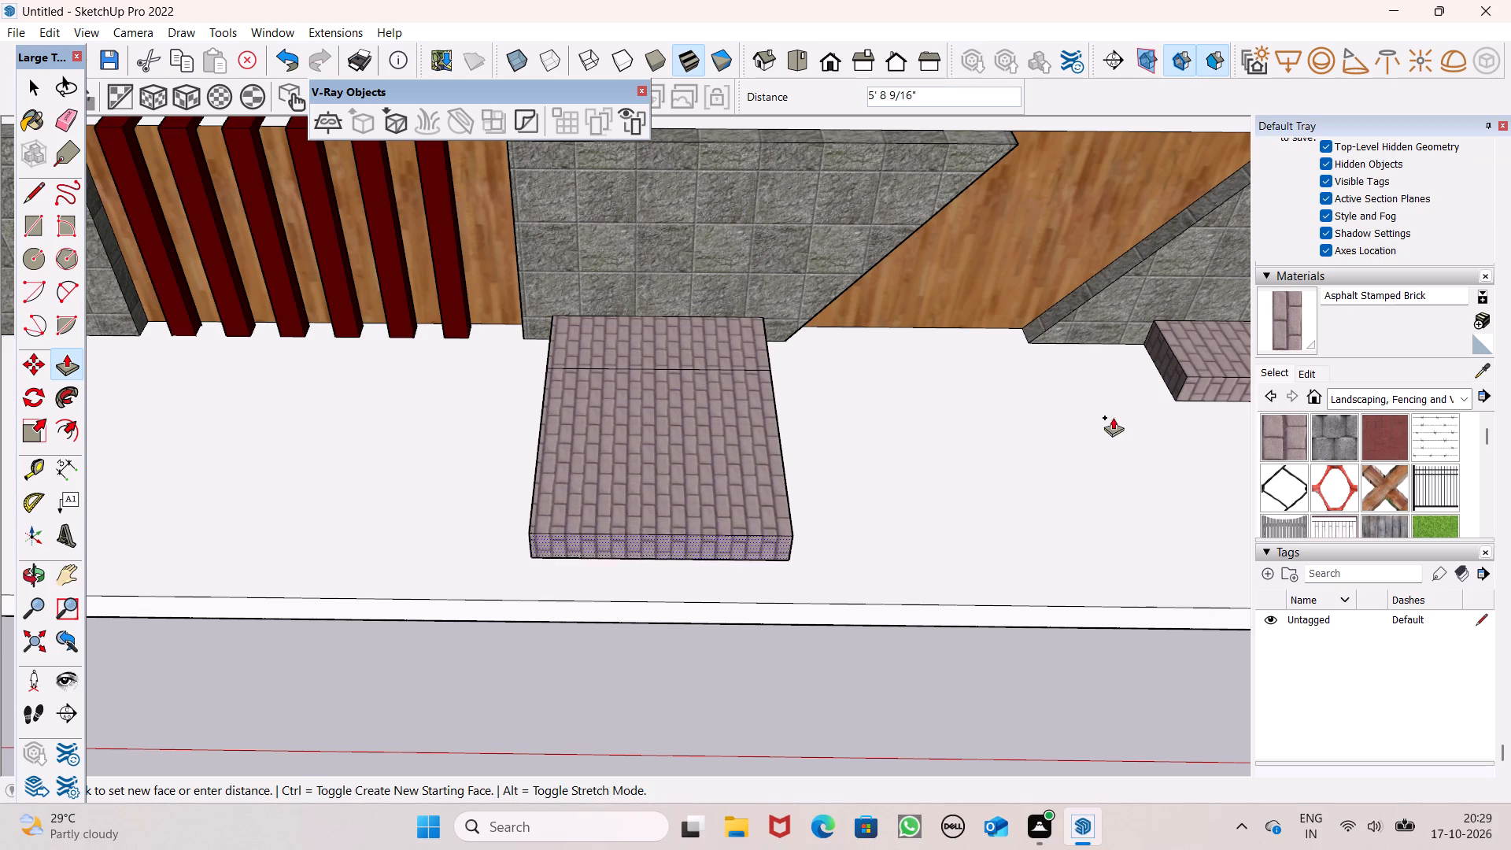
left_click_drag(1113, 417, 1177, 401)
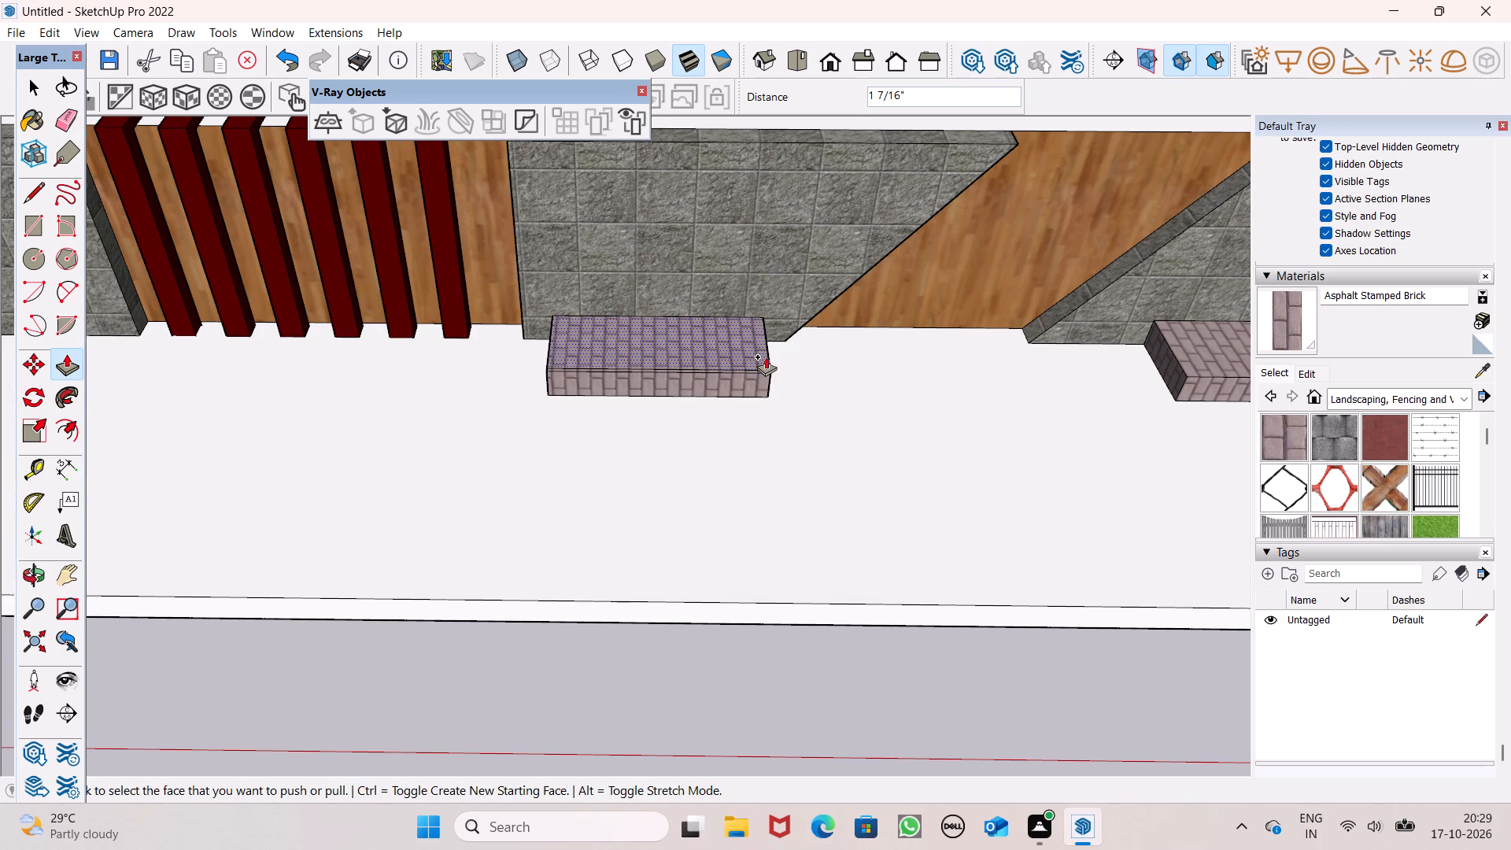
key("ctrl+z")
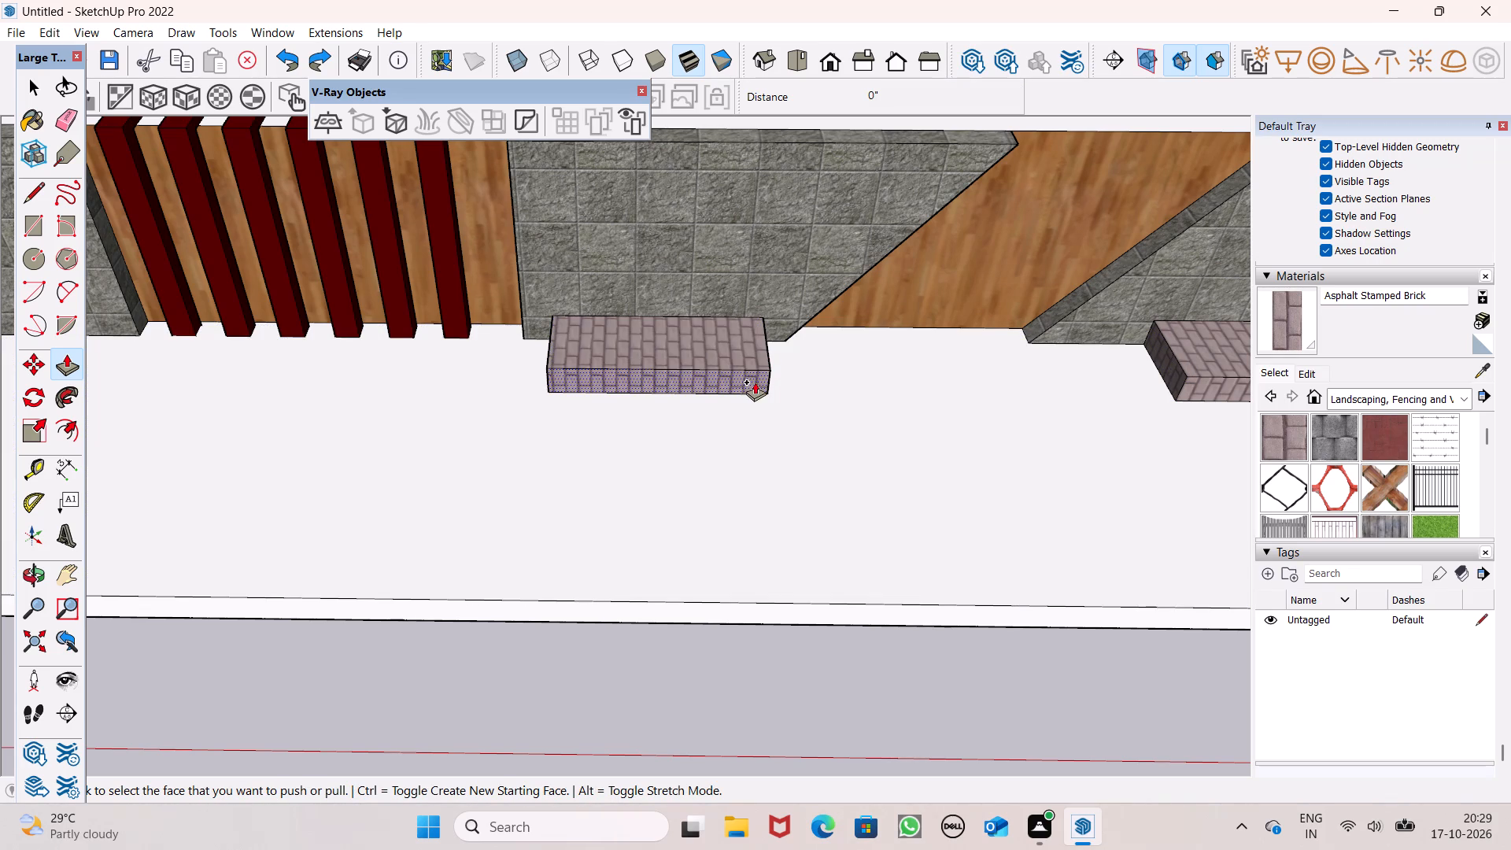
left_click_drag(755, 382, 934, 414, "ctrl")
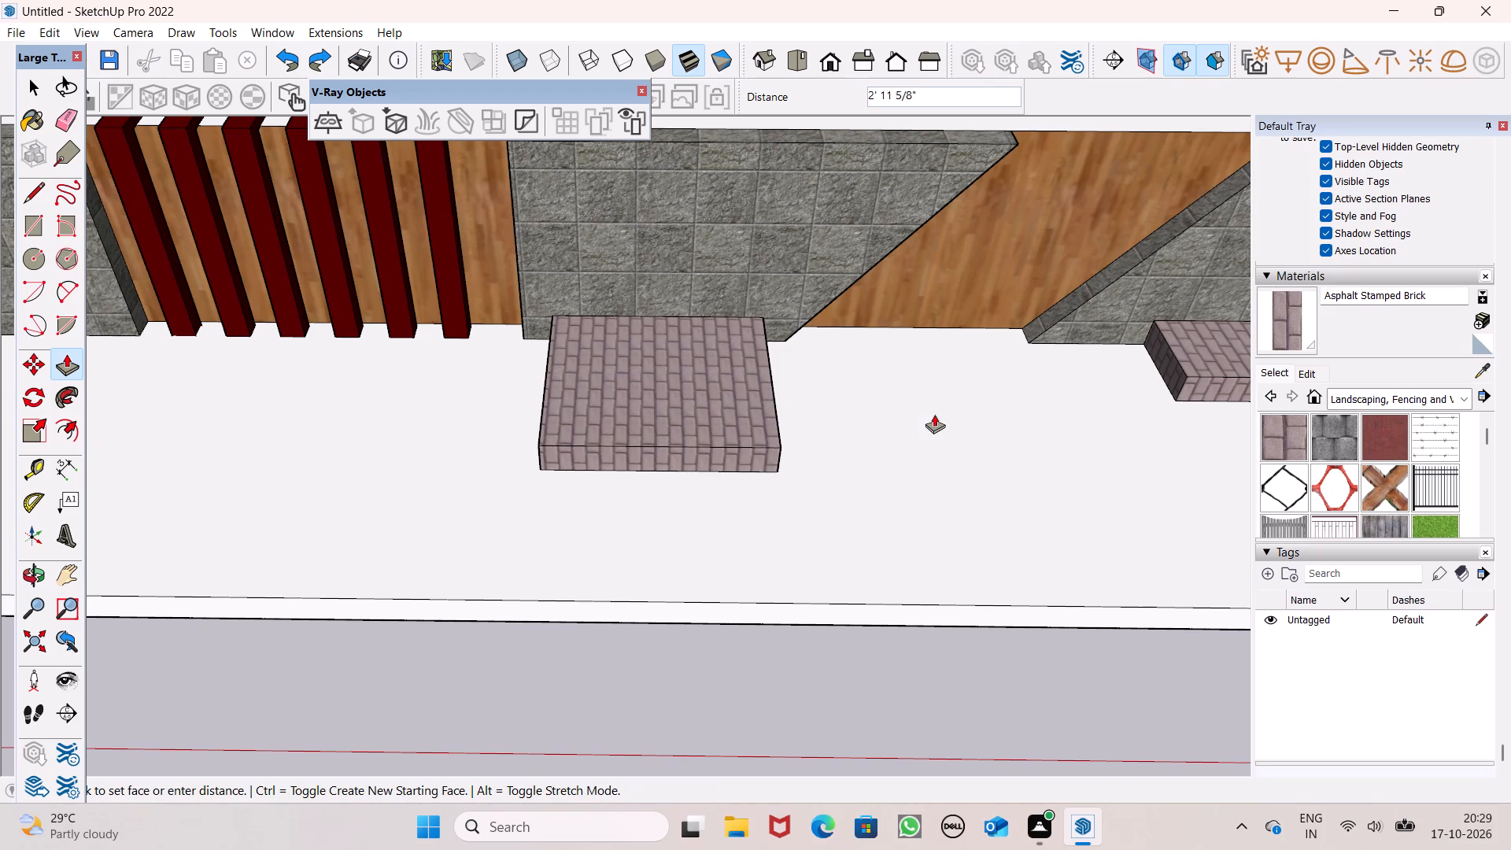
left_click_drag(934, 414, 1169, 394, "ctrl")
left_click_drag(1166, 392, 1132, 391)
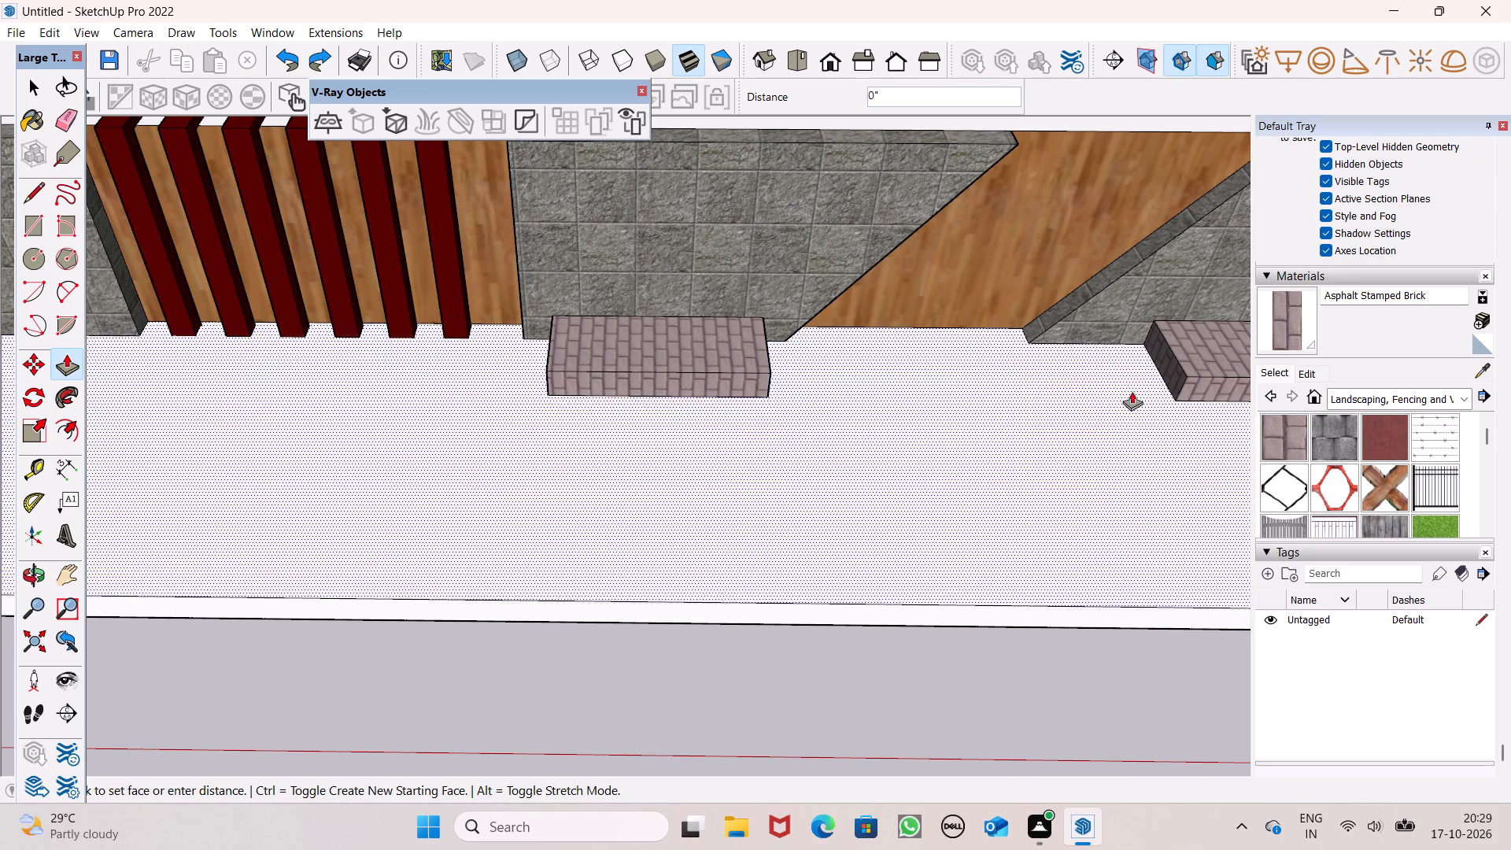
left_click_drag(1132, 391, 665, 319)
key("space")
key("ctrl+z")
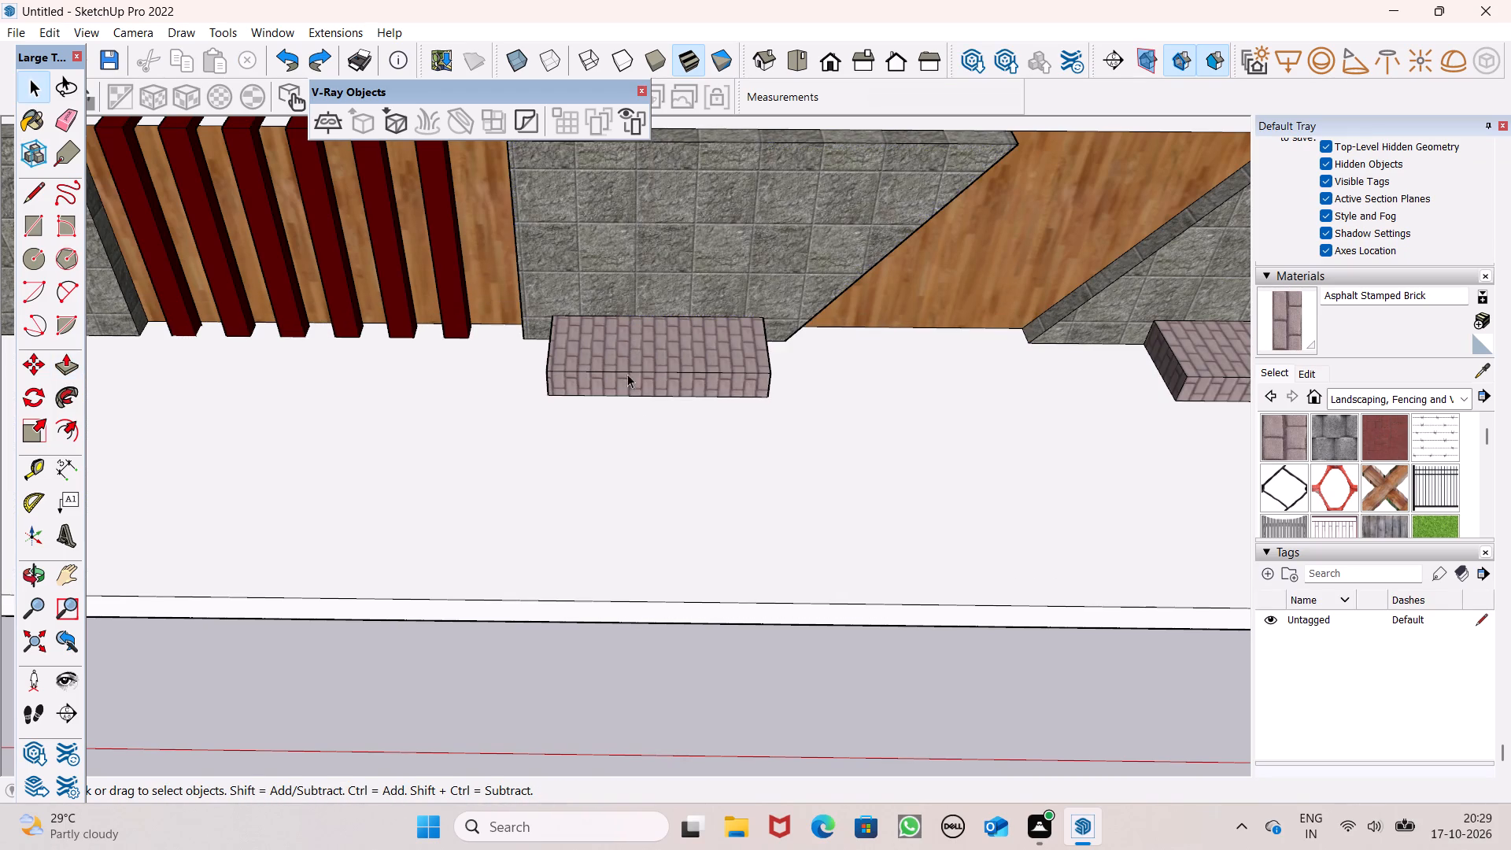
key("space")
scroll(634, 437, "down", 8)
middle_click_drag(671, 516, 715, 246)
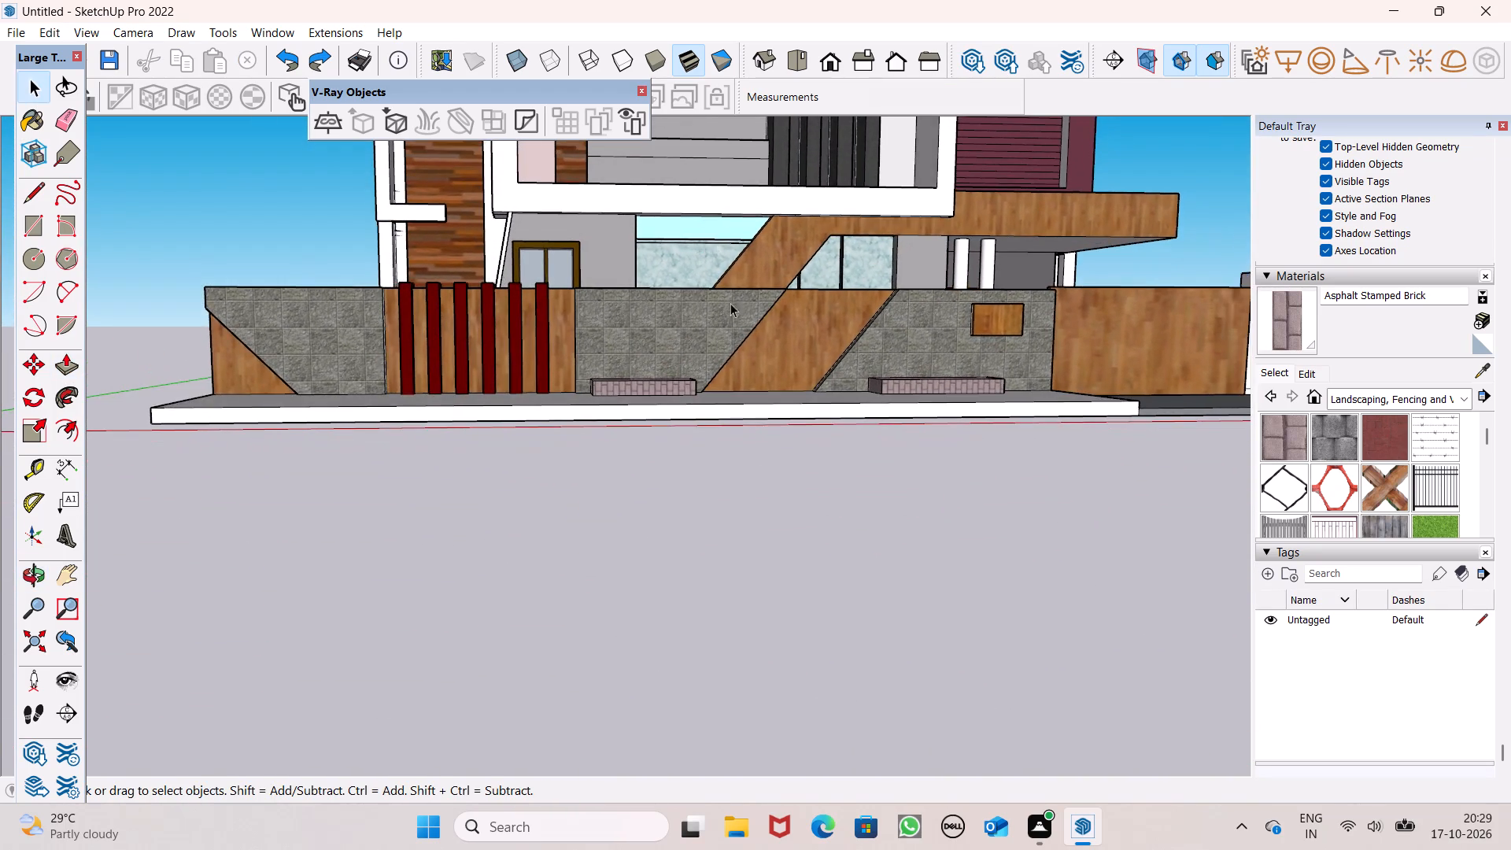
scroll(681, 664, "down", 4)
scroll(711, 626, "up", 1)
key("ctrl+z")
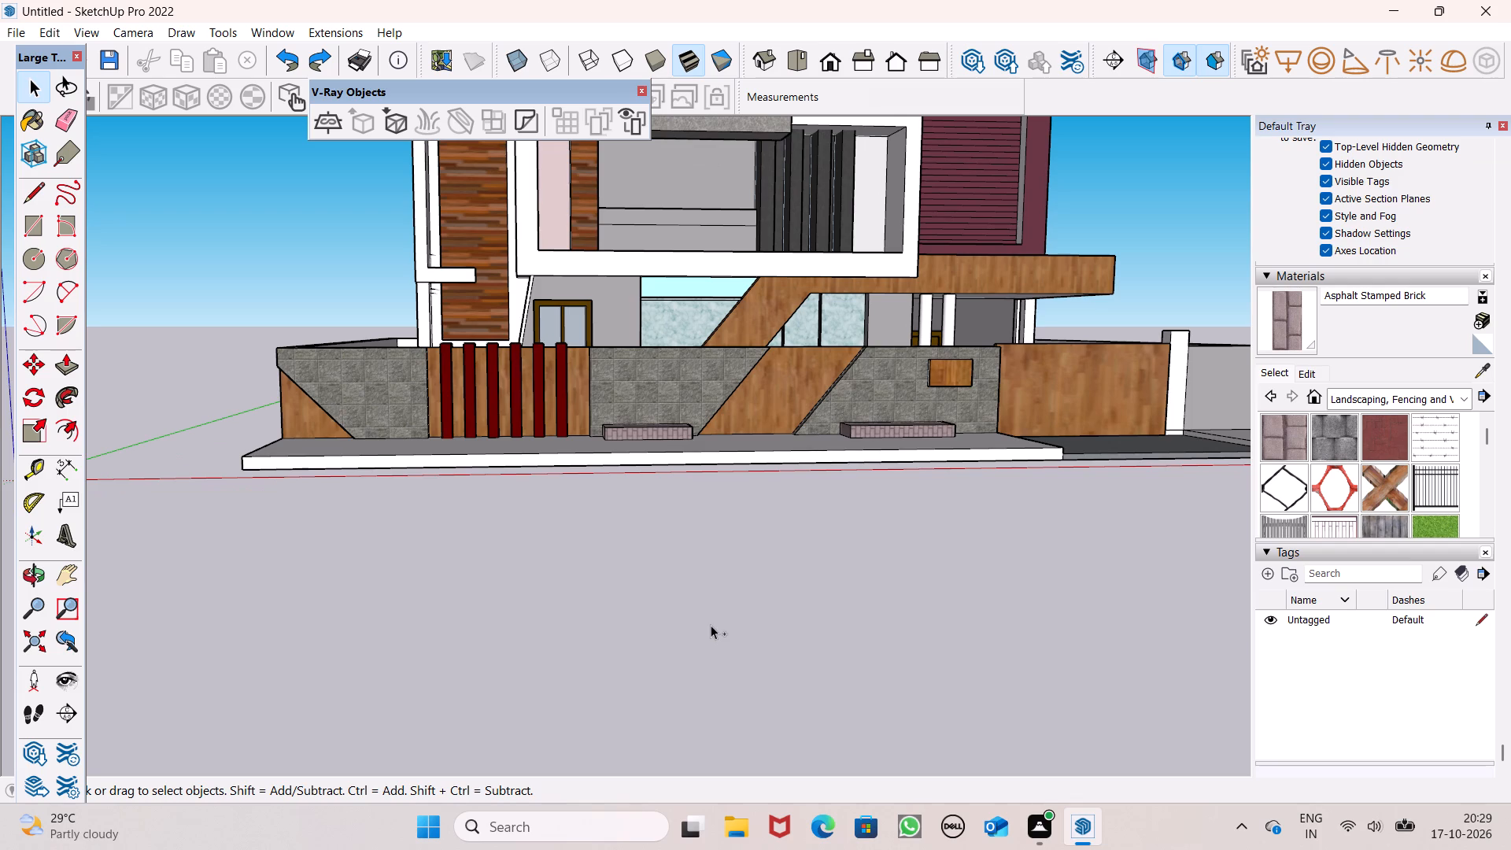
Push/Pull the second brick block's front face into line with the first block's front face.
scroll(705, 641, "down", 3)
middle_click_drag(707, 641, 607, 748)
scroll(604, 628, "up", 4)
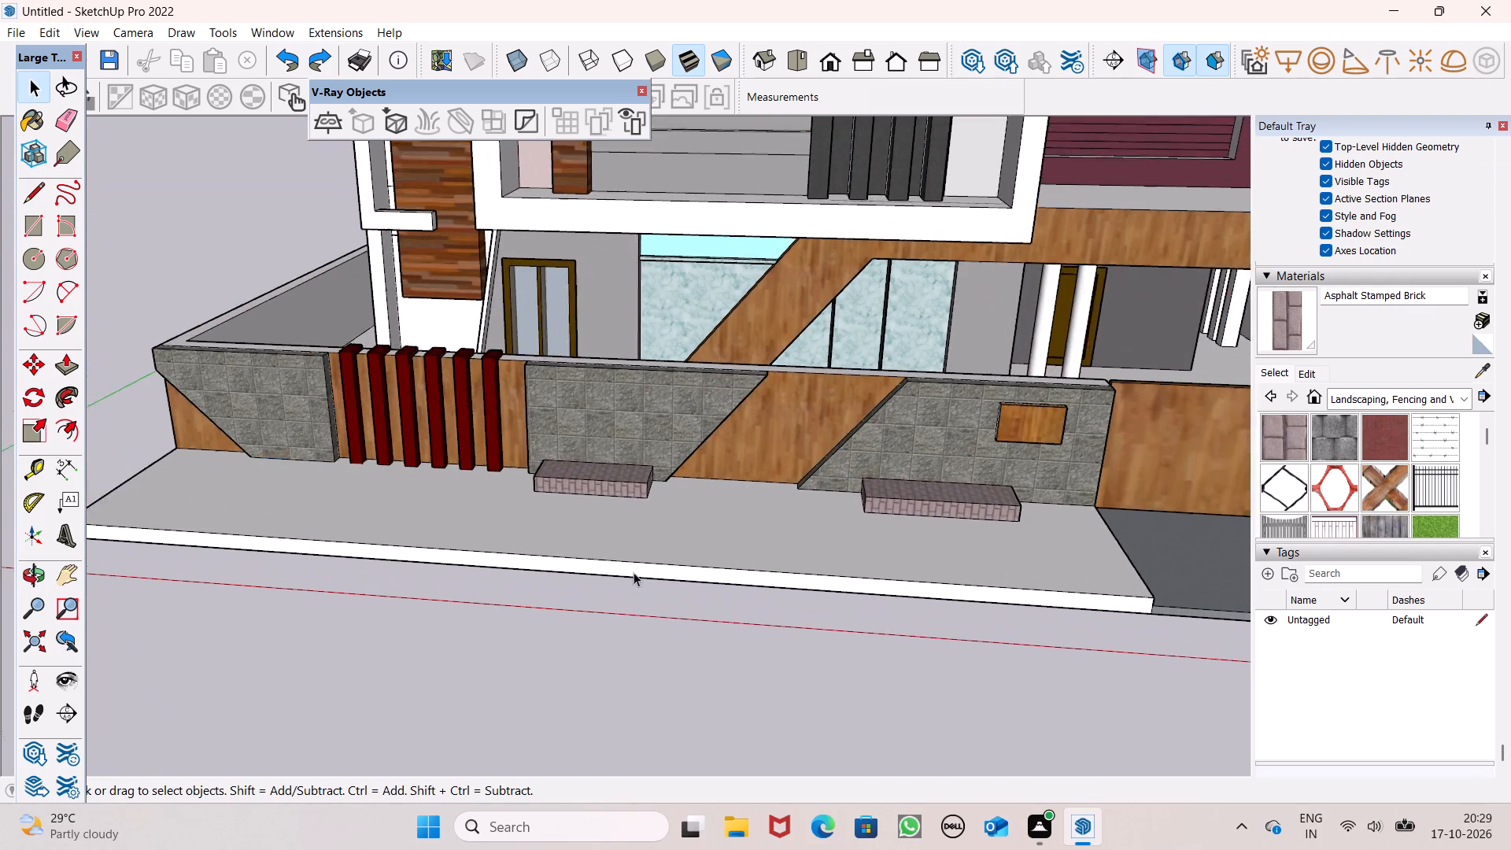
scroll(634, 572, "up", 2)
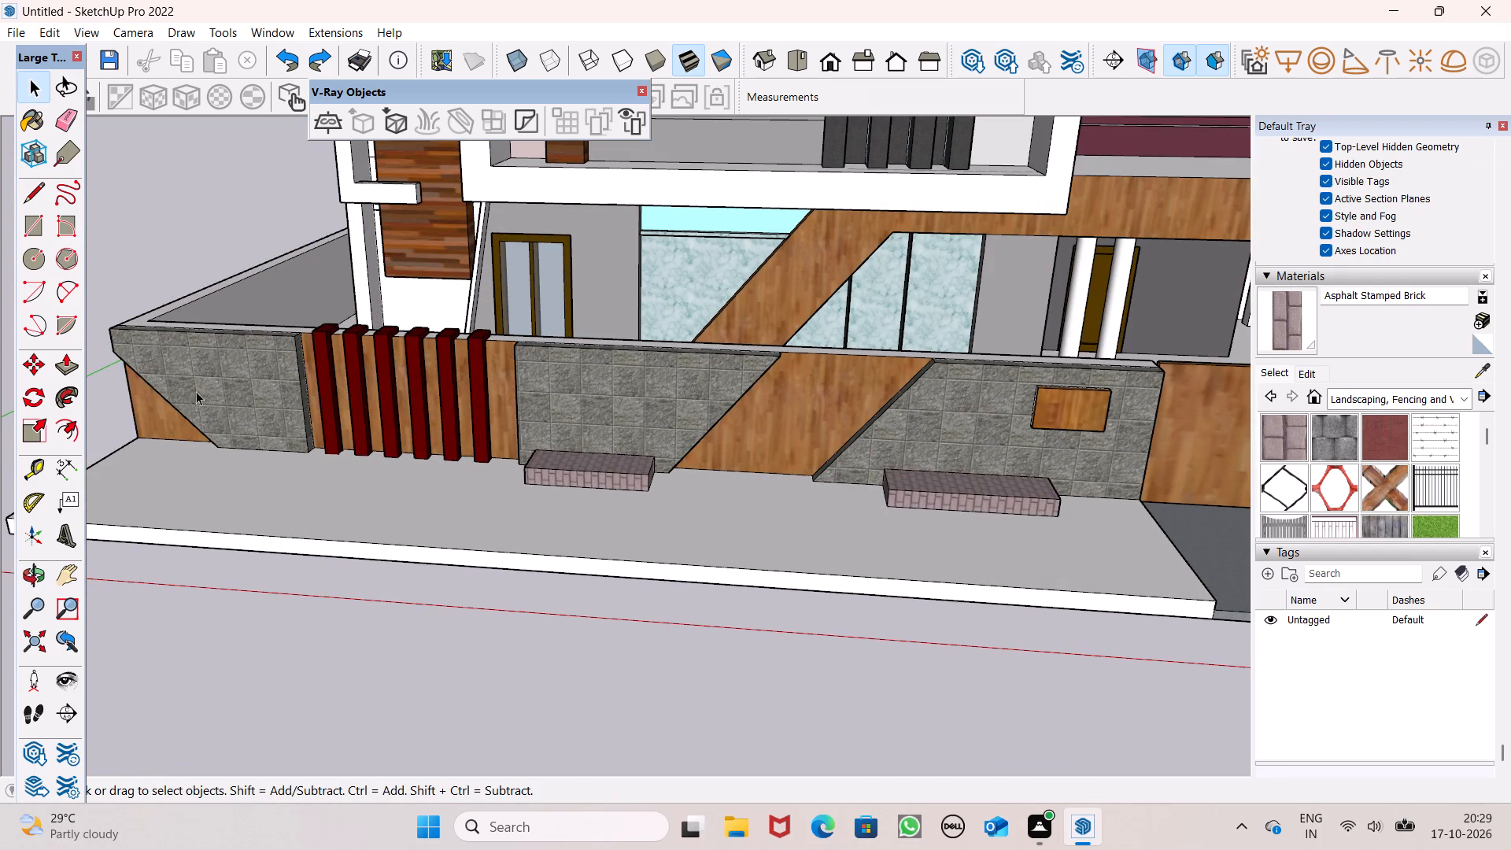
left_click(63, 369)
scroll(781, 570, "up", 7)
middle_click_drag(652, 506, 661, 607)
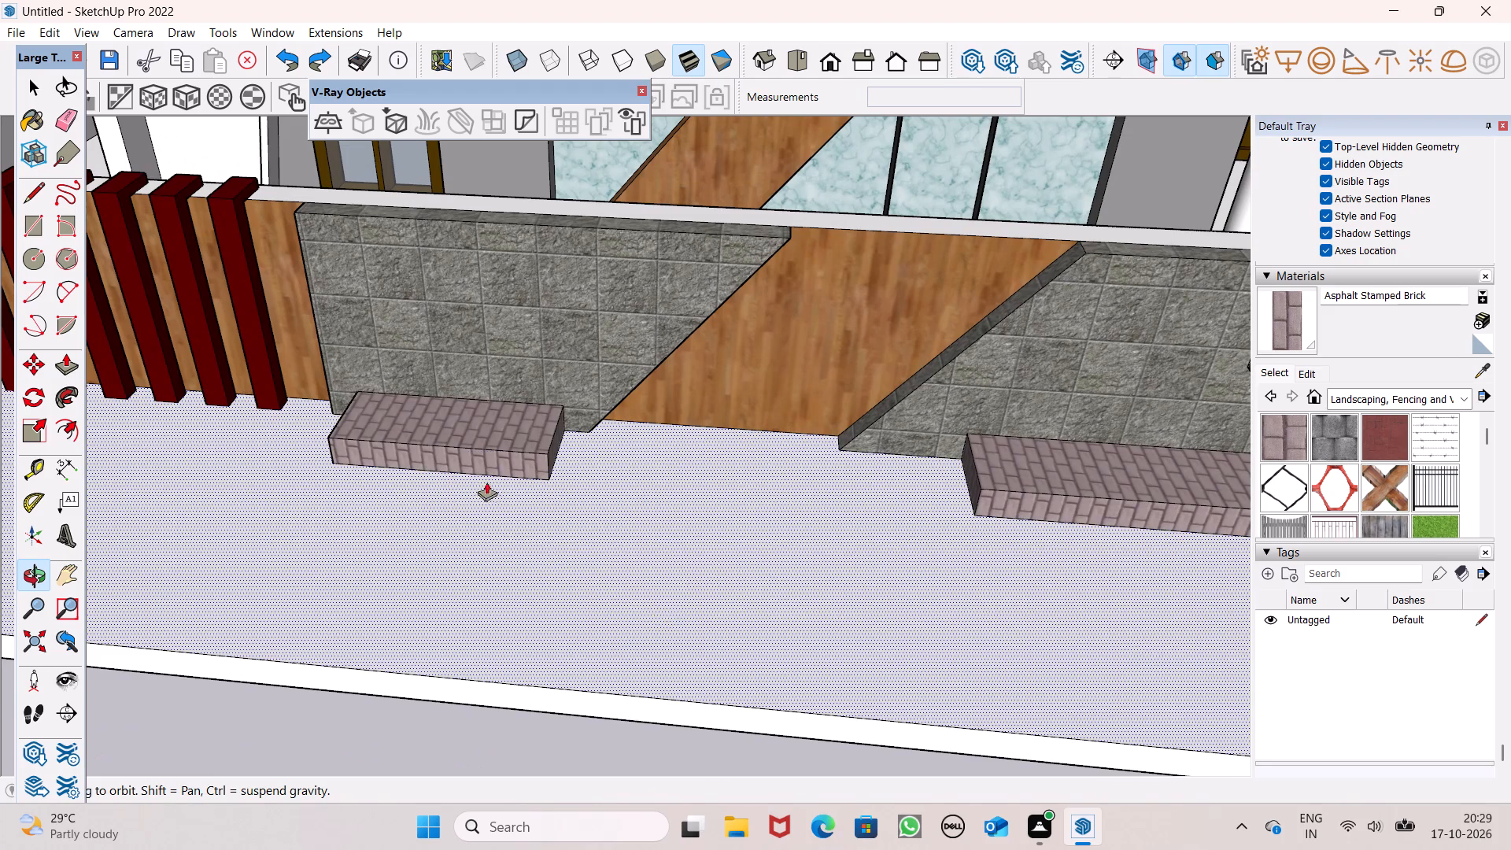
left_click_drag(541, 434, 893, 448)
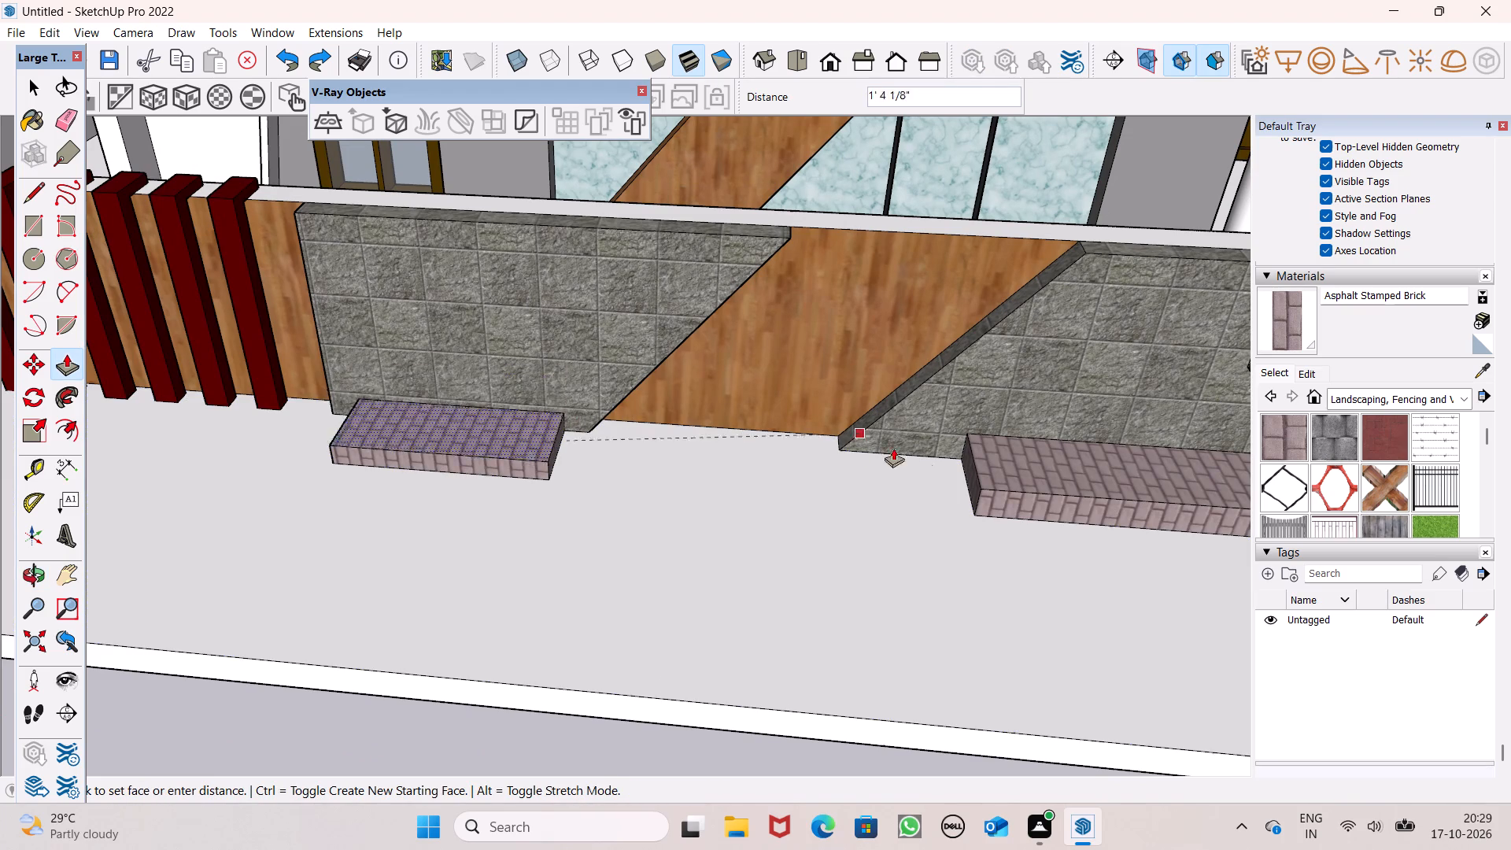
left_click_drag(893, 448, 974, 463)
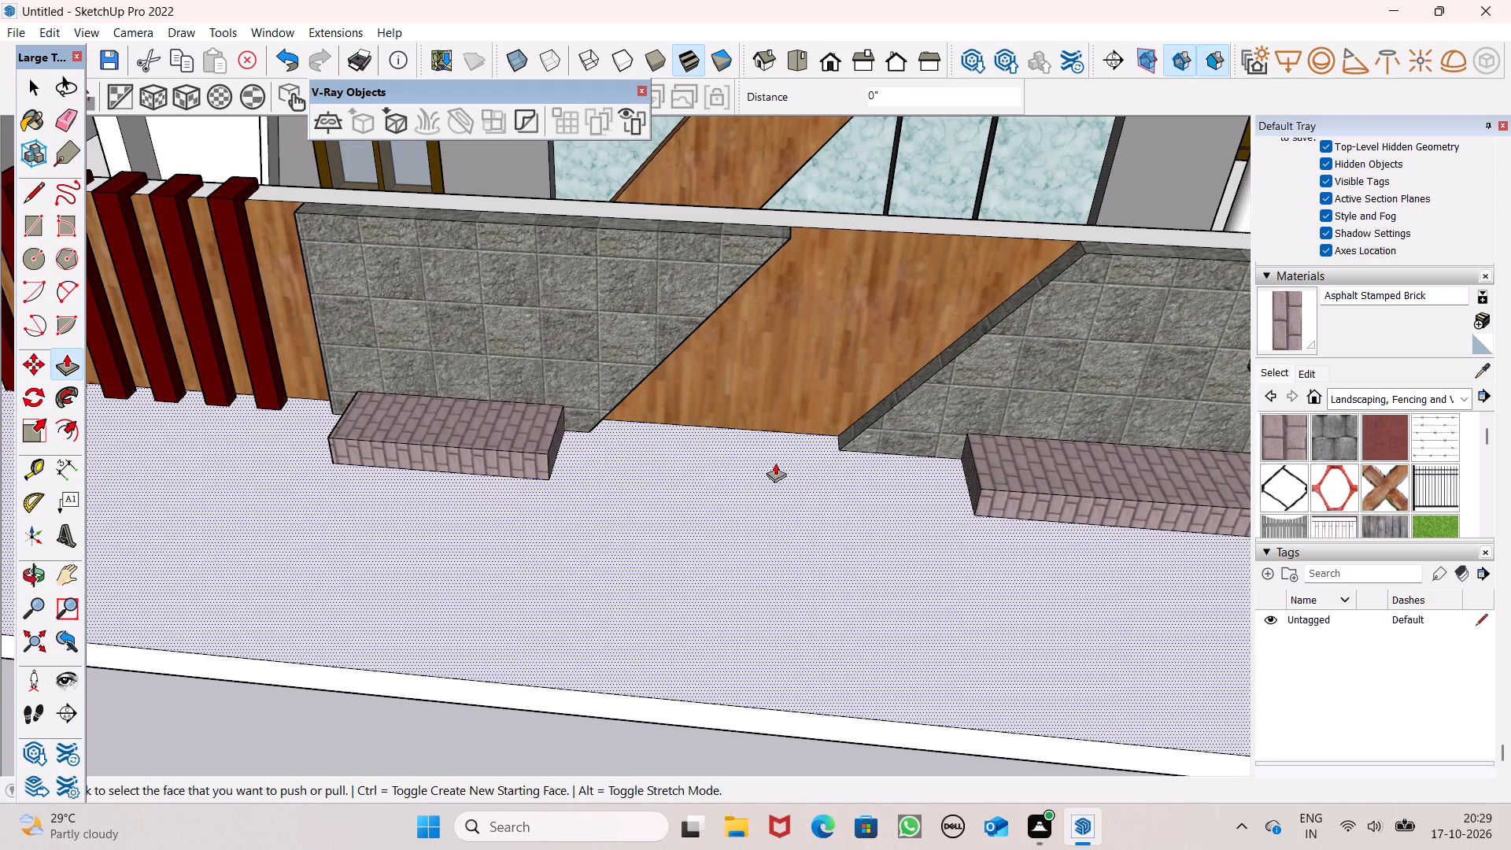
left_click_drag(544, 470, 861, 515)
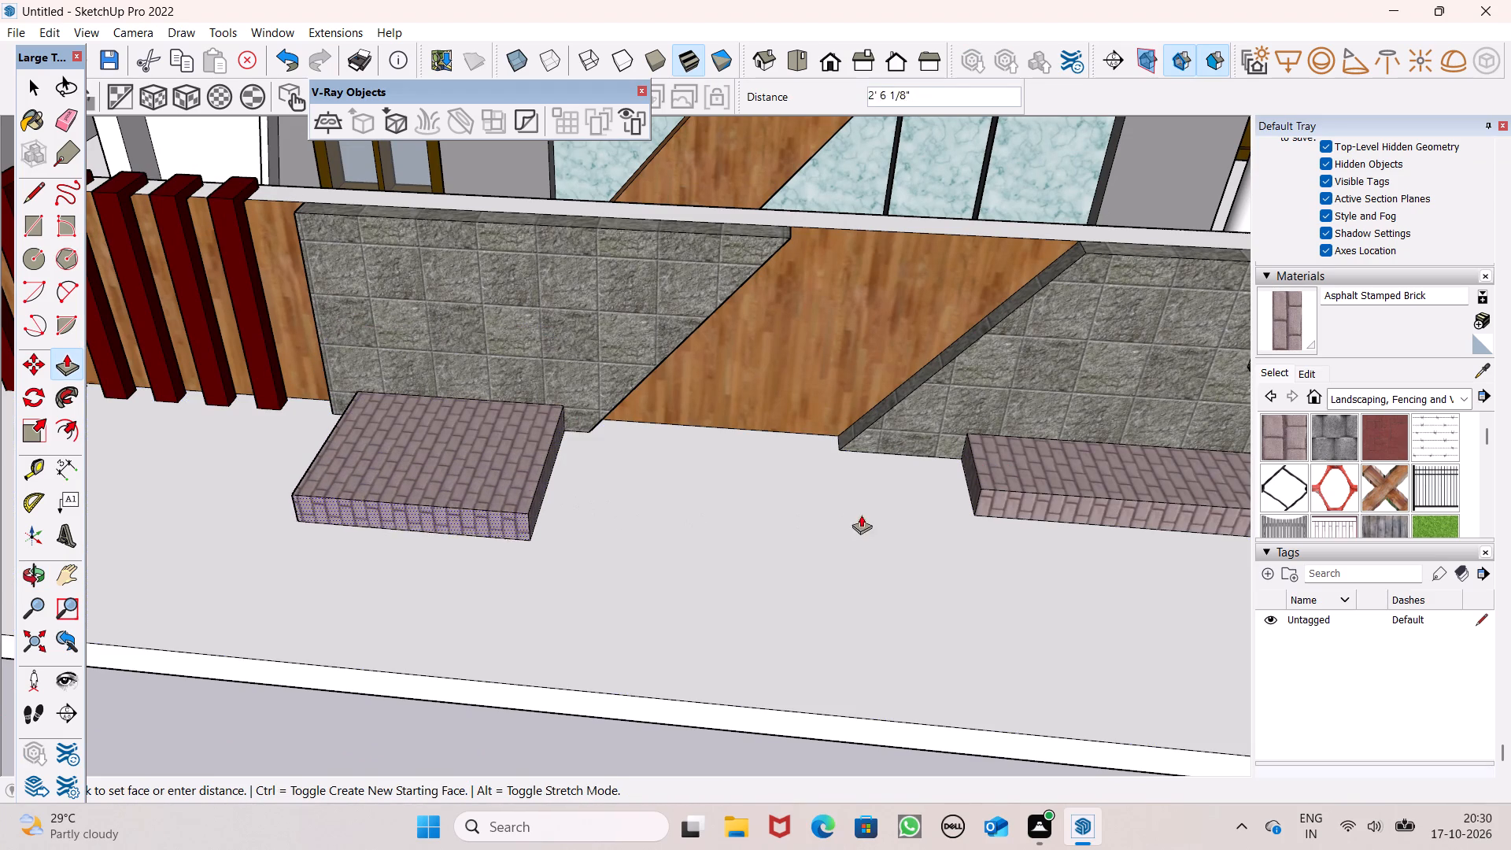
left_click_drag(861, 515, 972, 512)
key("space")
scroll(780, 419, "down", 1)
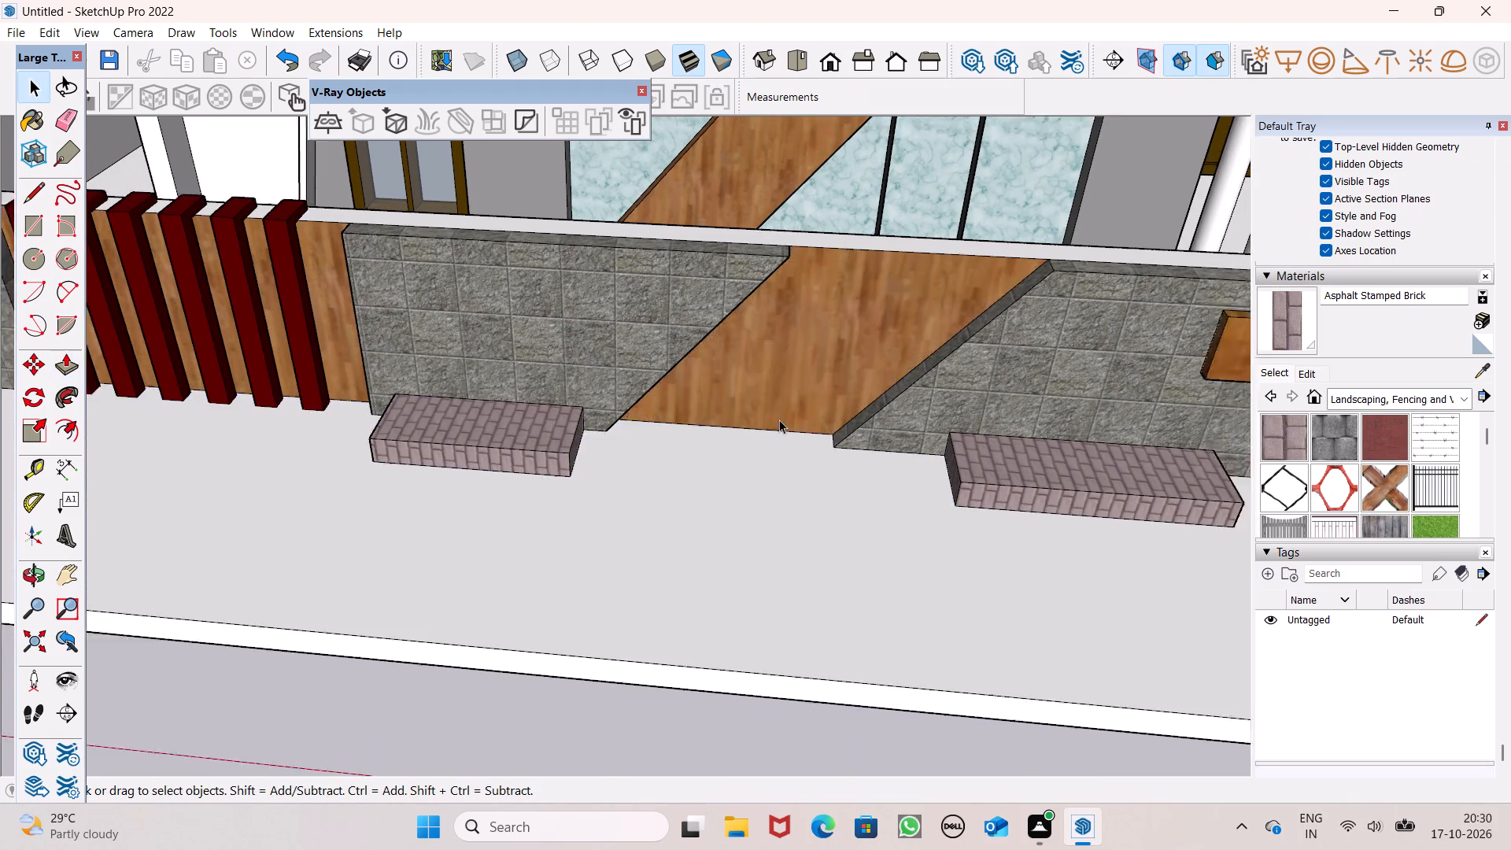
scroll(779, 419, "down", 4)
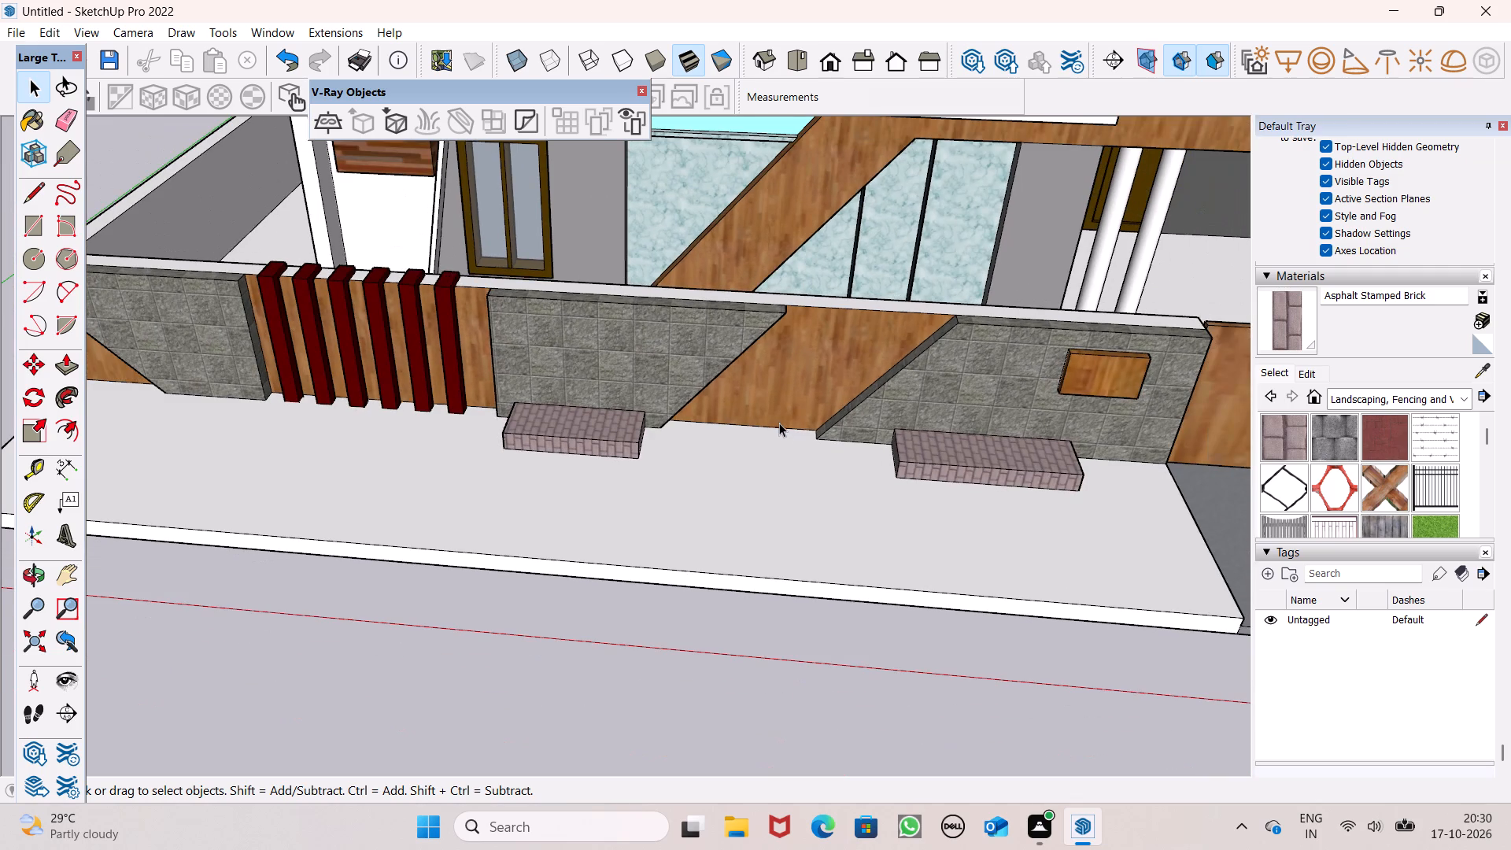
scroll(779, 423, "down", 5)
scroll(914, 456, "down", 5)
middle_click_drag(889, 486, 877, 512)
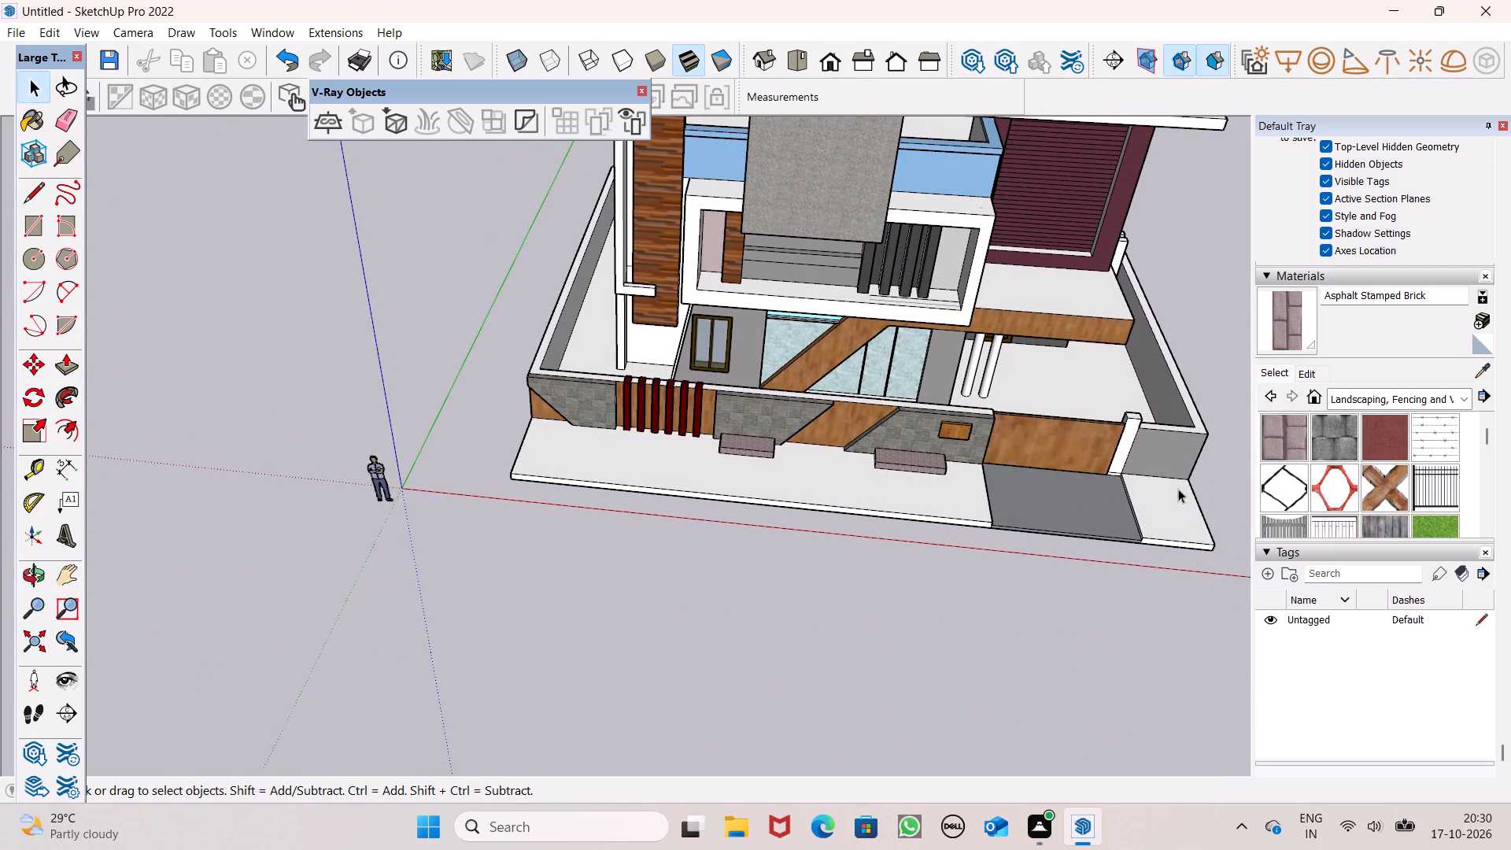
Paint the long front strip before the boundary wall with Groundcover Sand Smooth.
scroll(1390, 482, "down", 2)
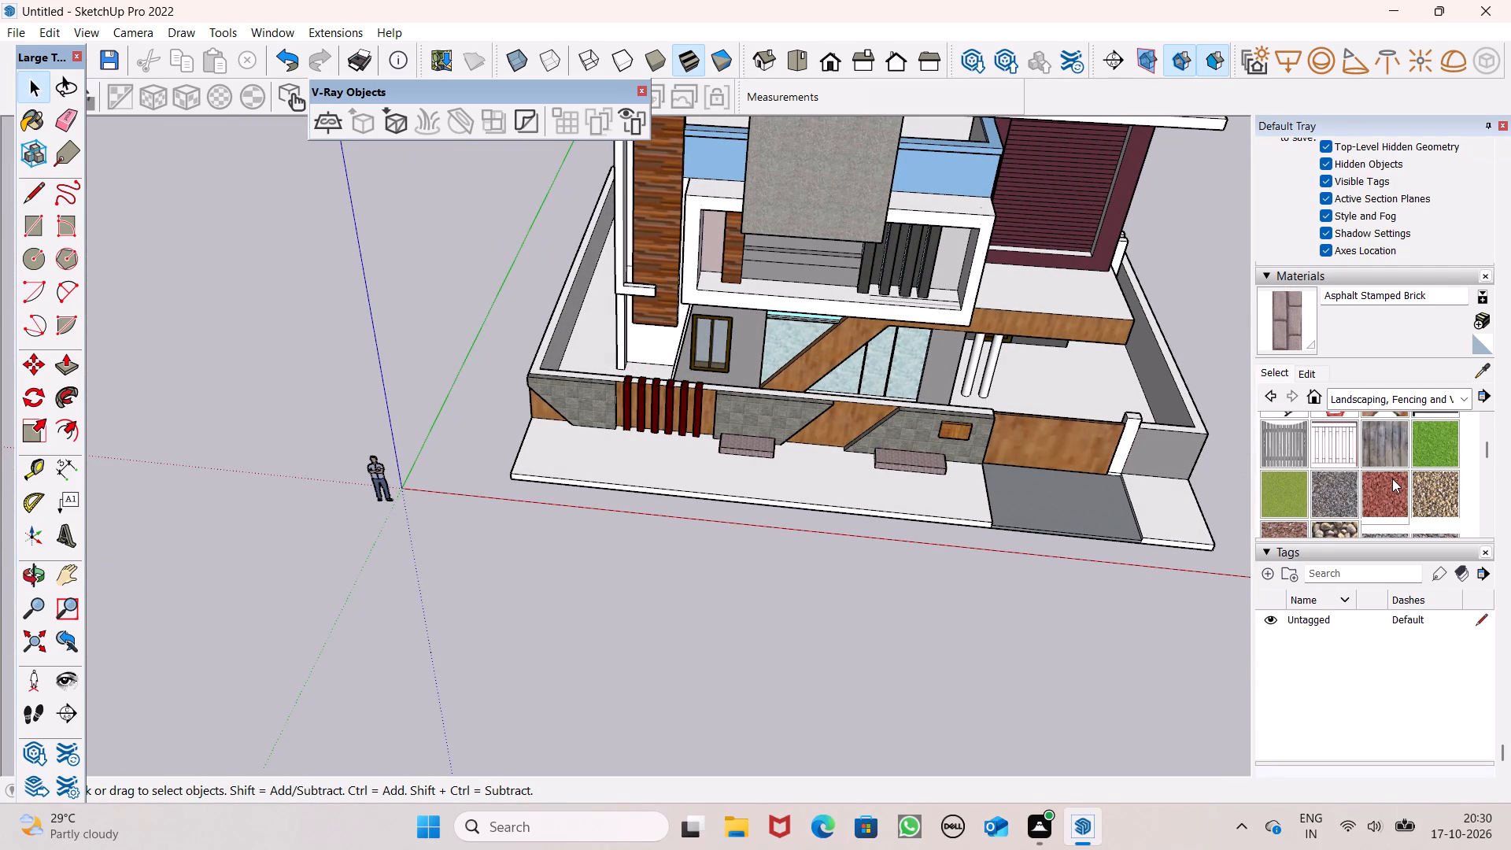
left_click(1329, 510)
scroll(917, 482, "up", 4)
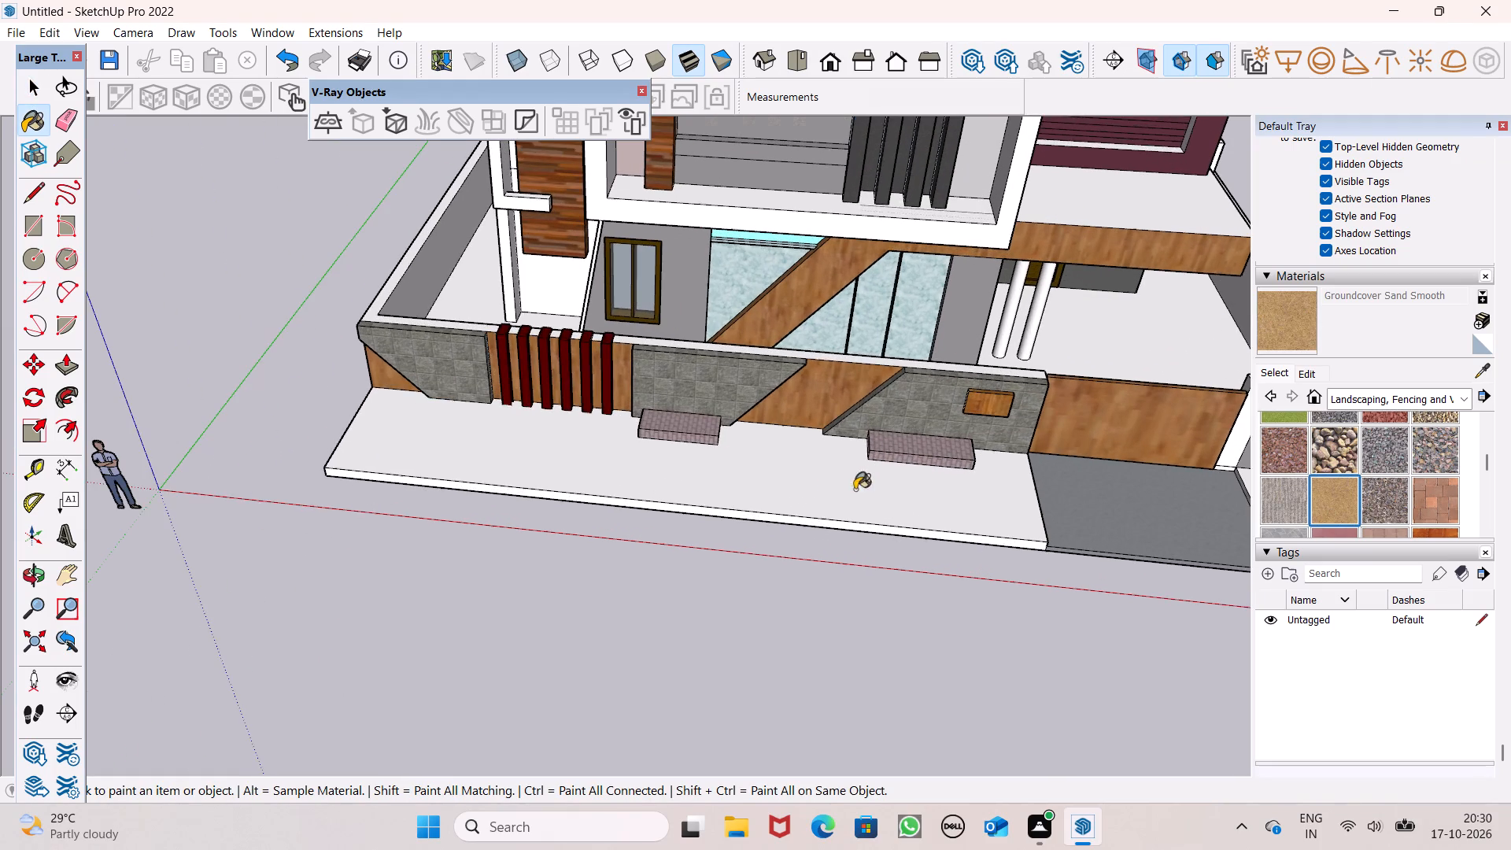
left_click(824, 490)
Paint the long front strip and the short strip beyond the blacktop entrance with Groundcover Sand Raked.
scroll(805, 483, "down", 4)
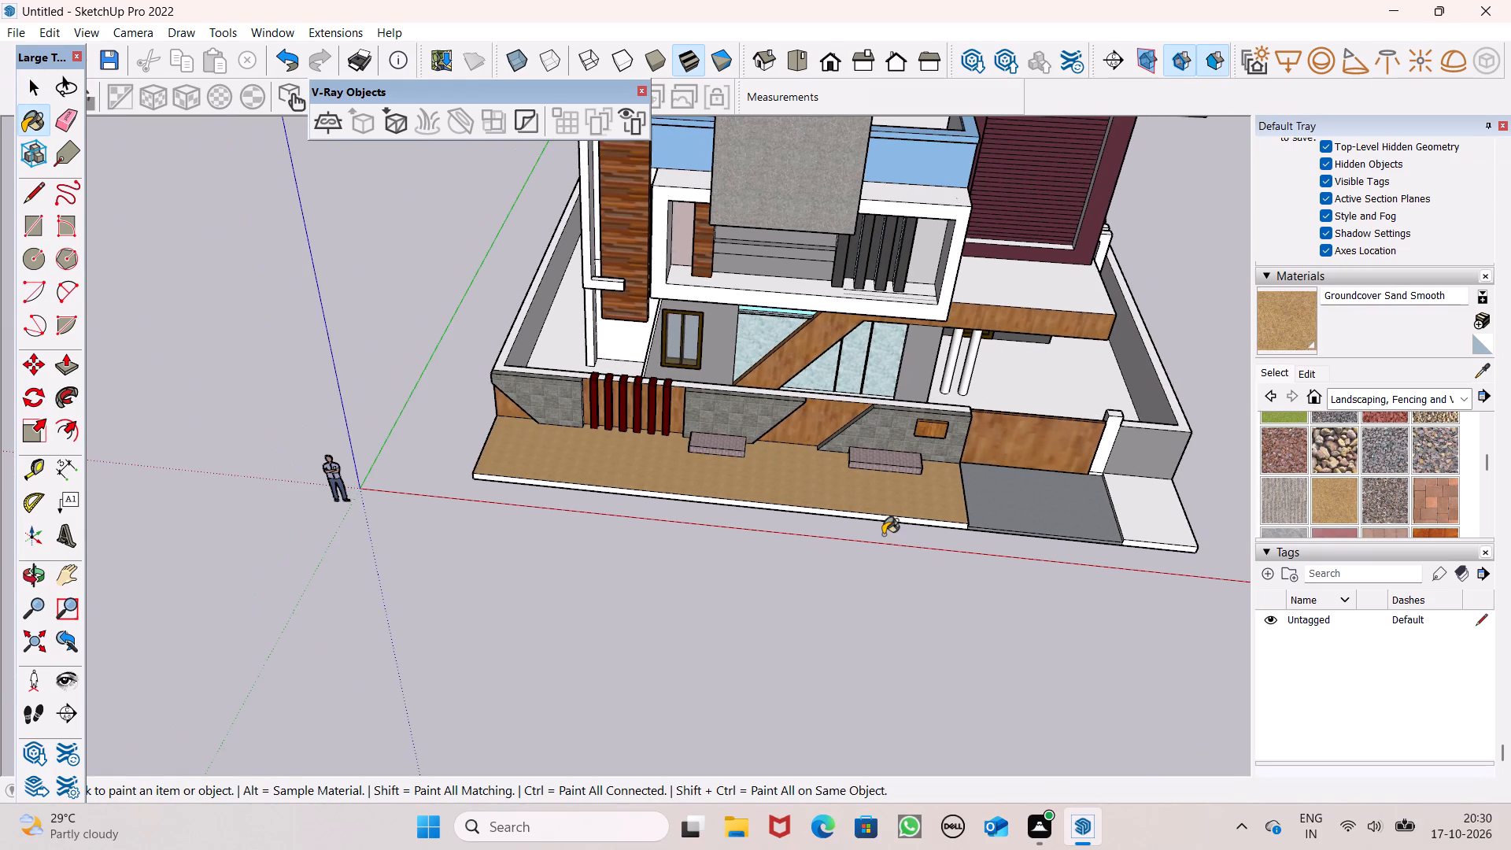
middle_click_drag(883, 534, 895, 516)
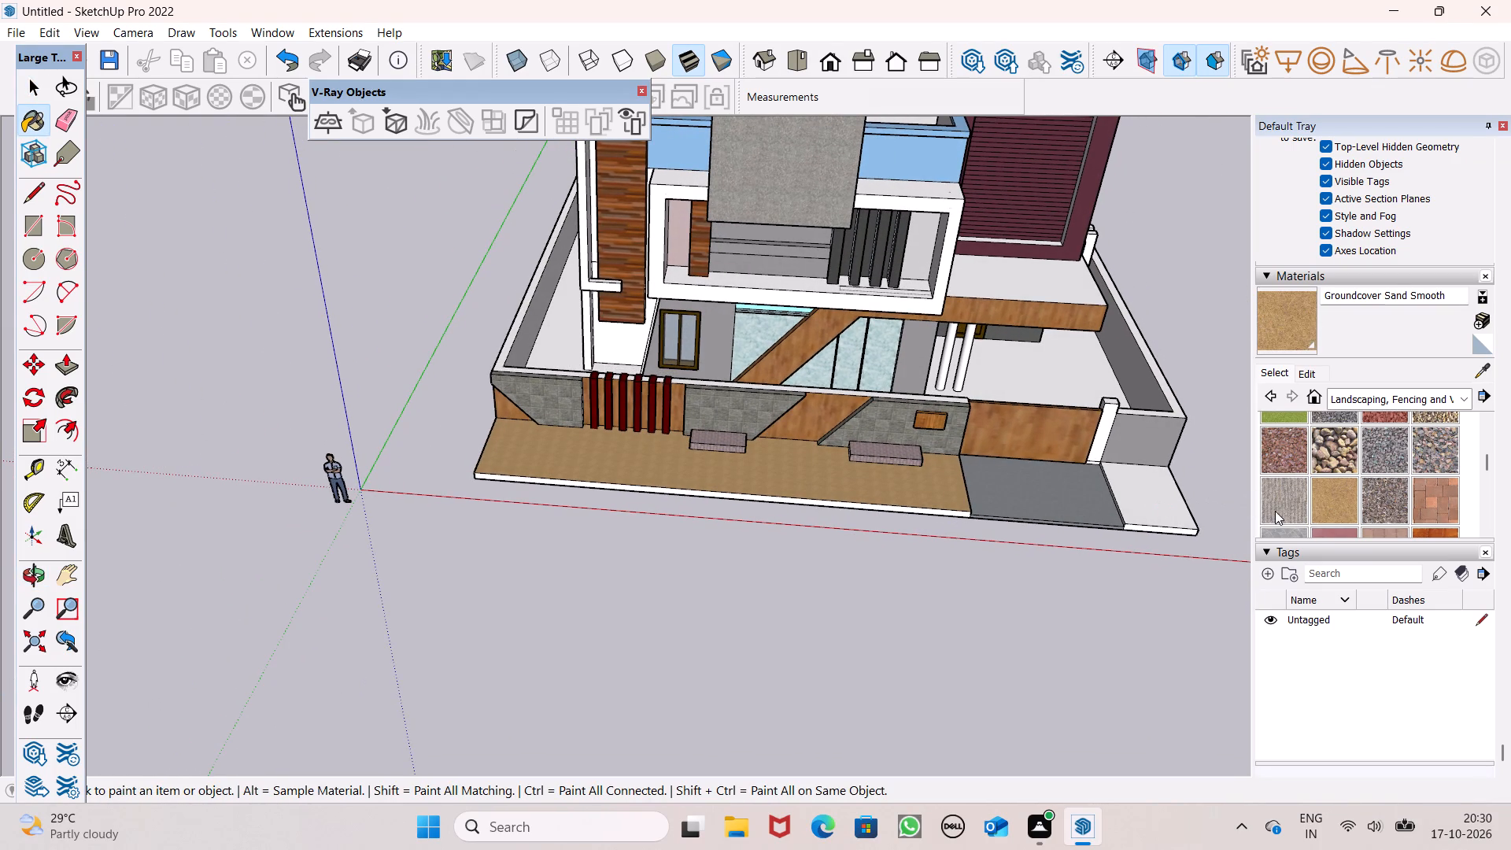
left_click(1275, 511)
left_click(854, 478)
left_click(1149, 498)
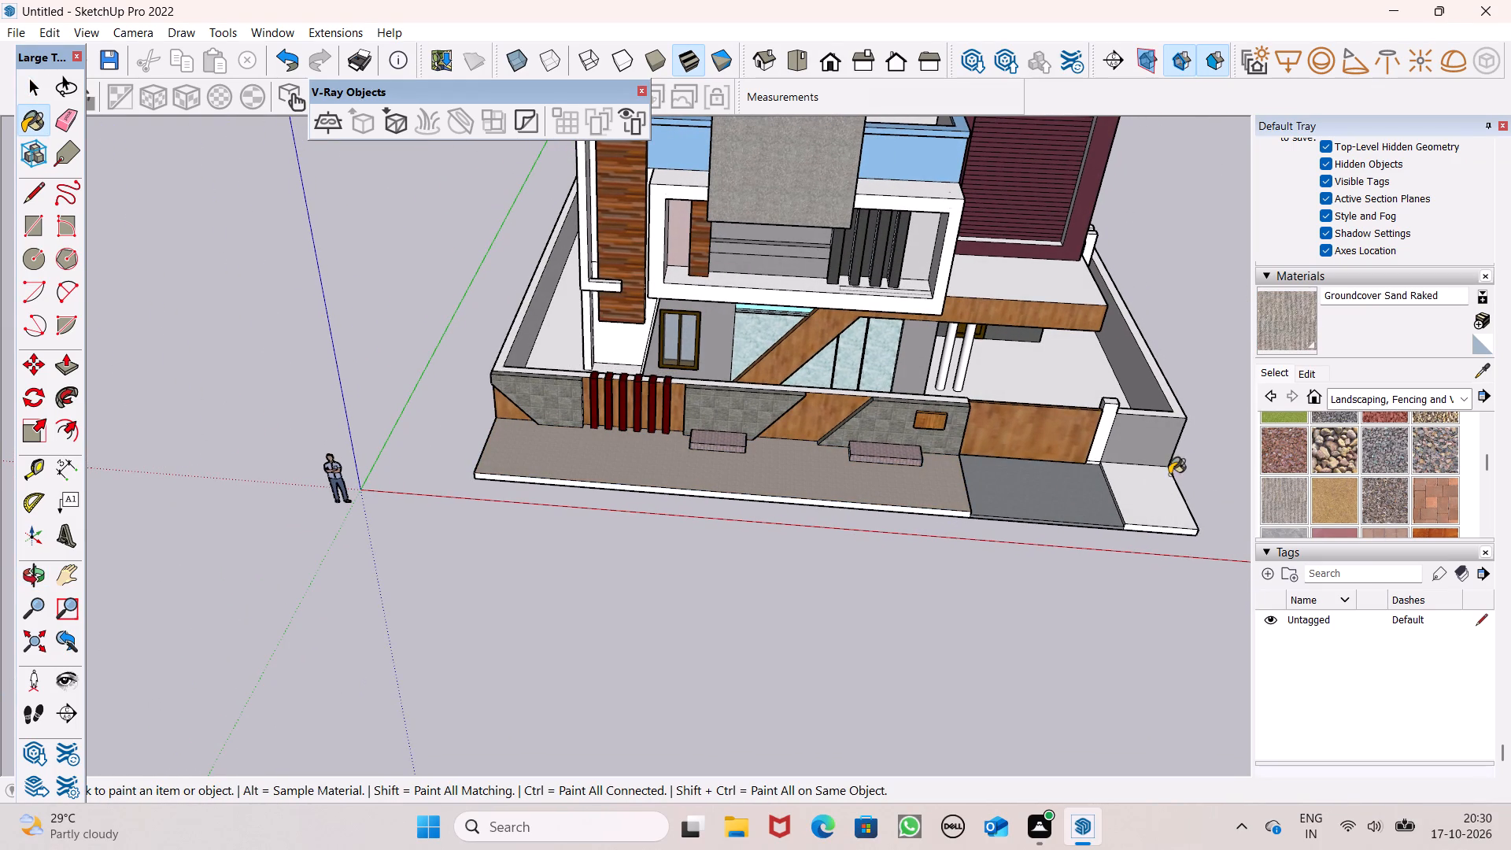
Set the Groundcover Sand Raked texture size to 5' by 5'.
left_click(1306, 375)
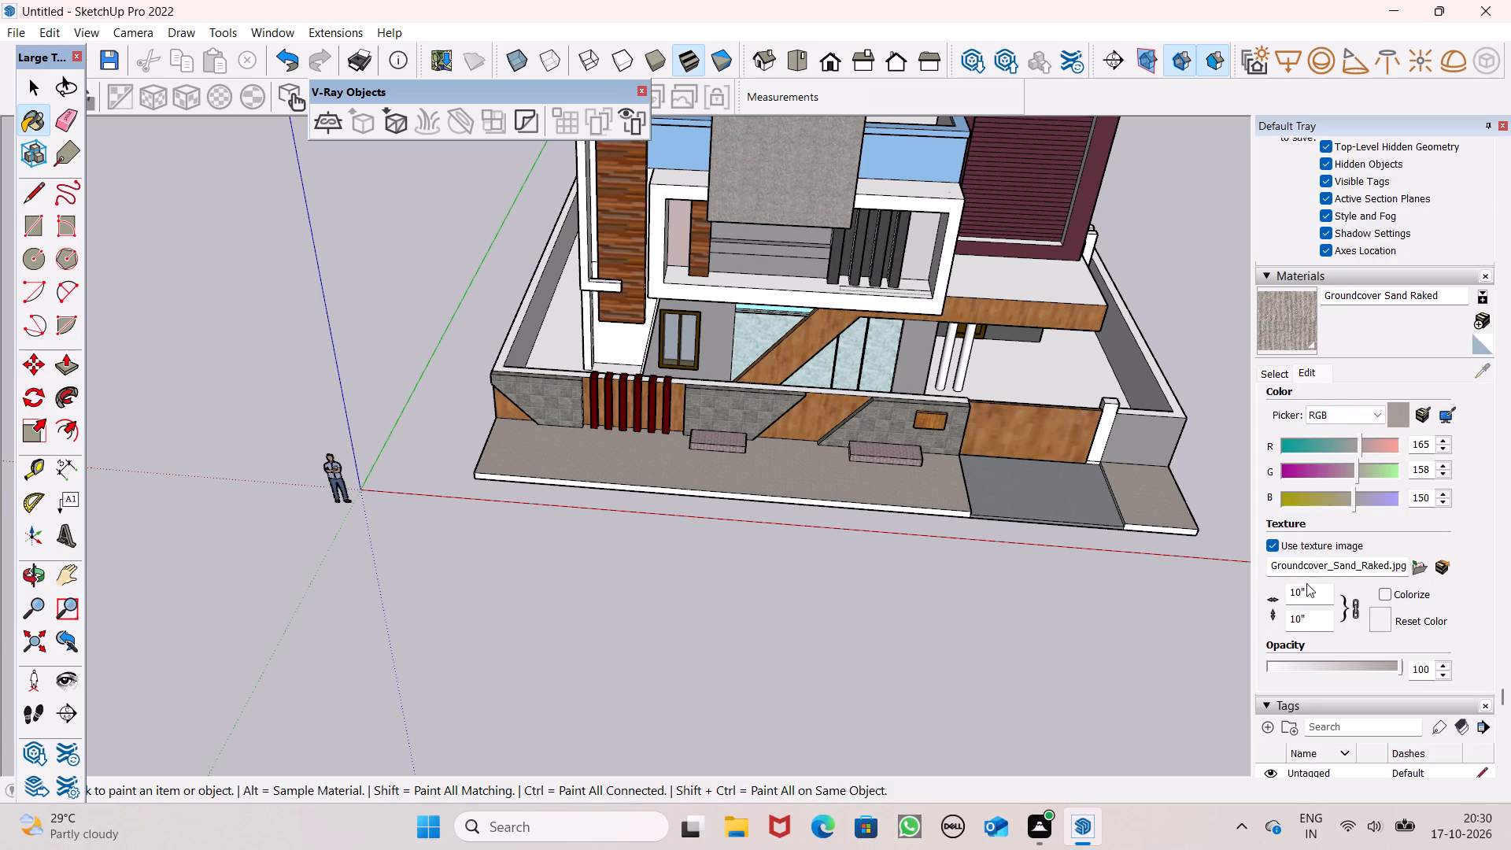
left_click(1306, 583)
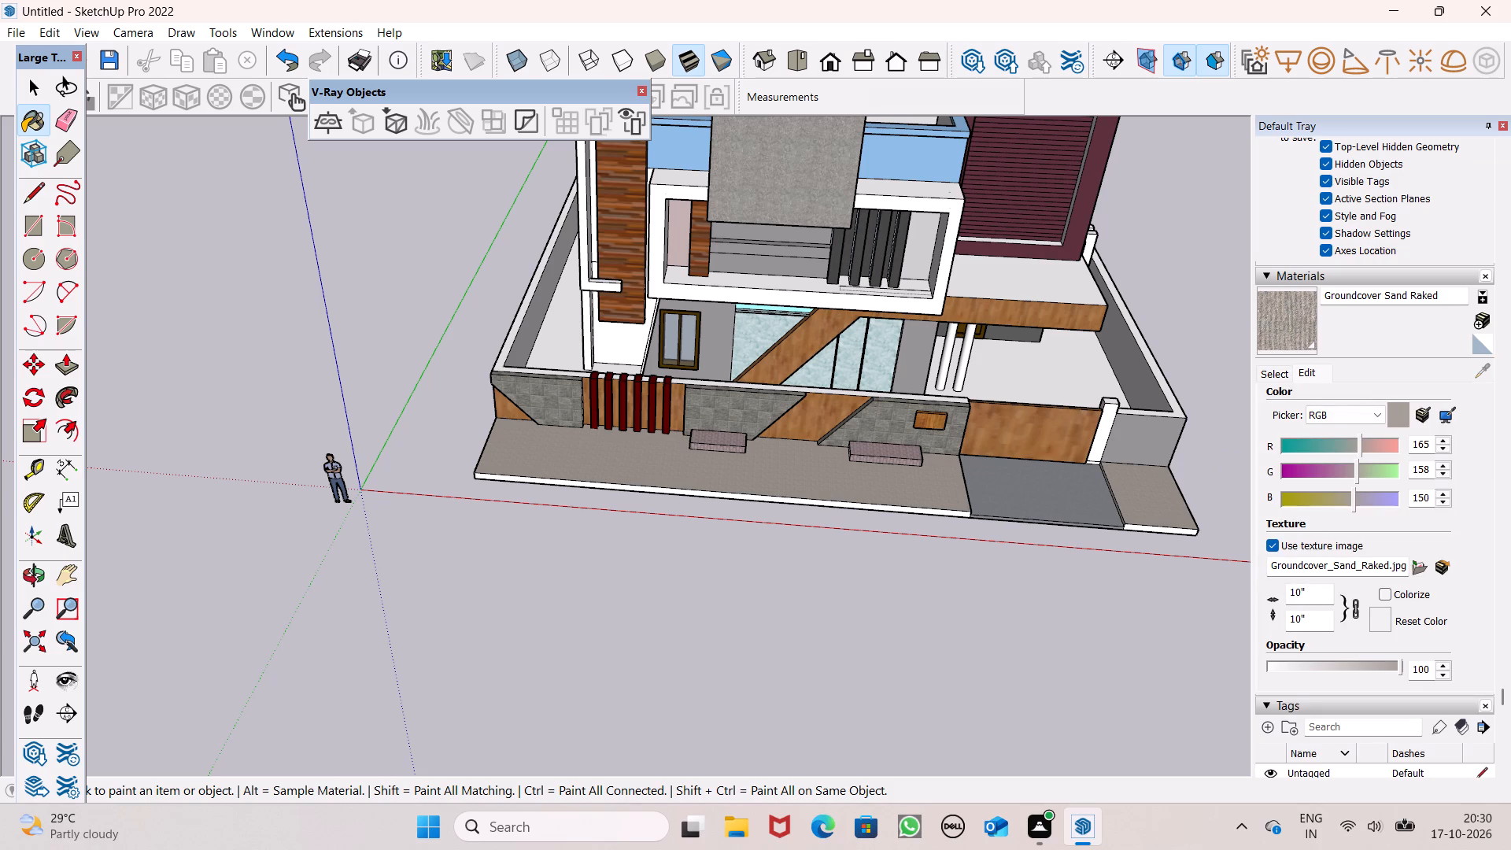
left_click(1309, 596)
key("BackSpace")
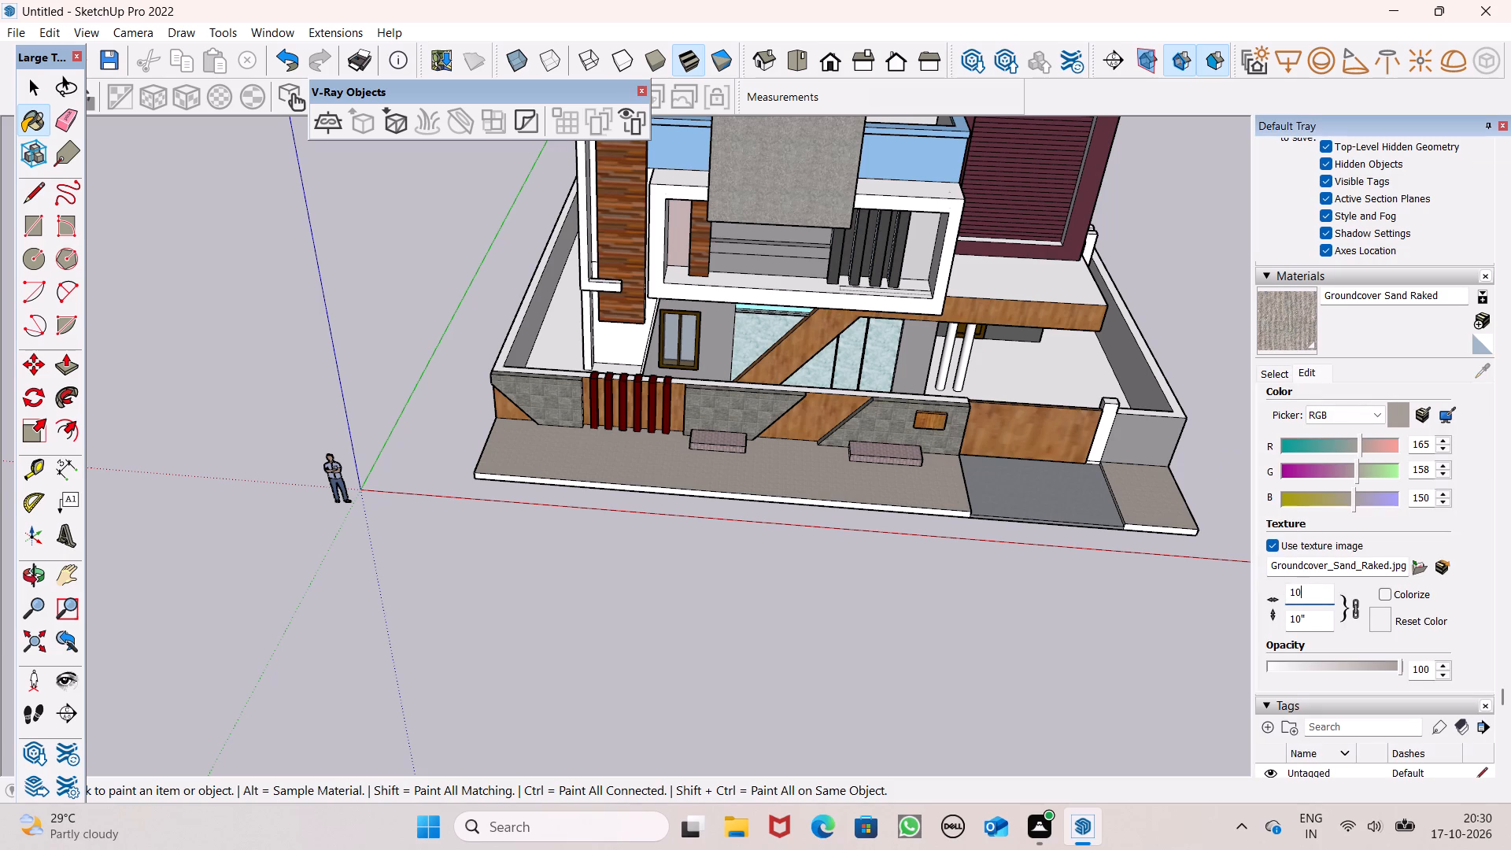
key("BackSpace")
key("BackSpace")
type("5'")
key("Return")
key("space")
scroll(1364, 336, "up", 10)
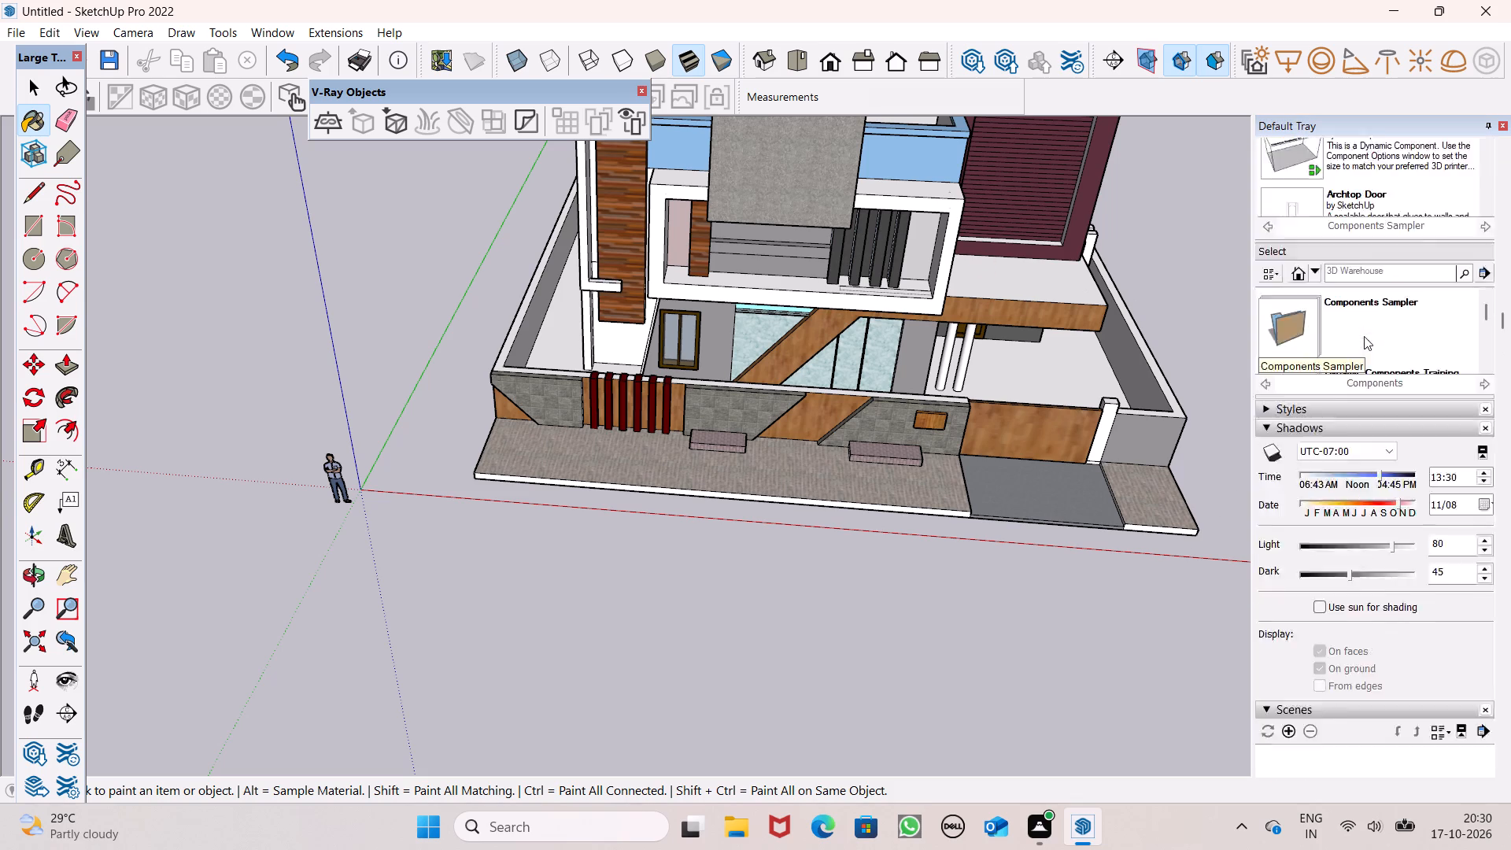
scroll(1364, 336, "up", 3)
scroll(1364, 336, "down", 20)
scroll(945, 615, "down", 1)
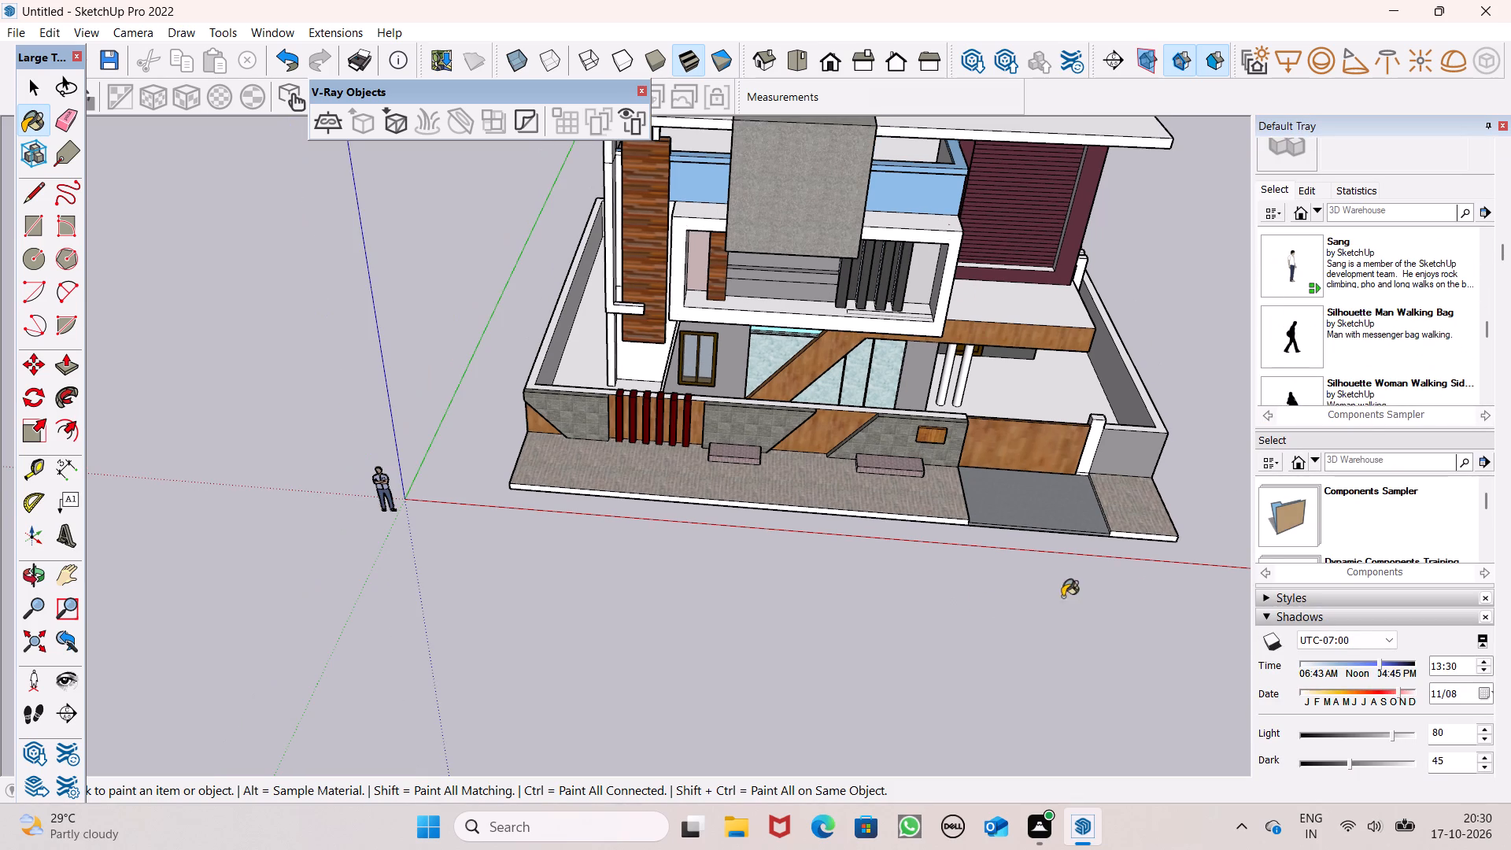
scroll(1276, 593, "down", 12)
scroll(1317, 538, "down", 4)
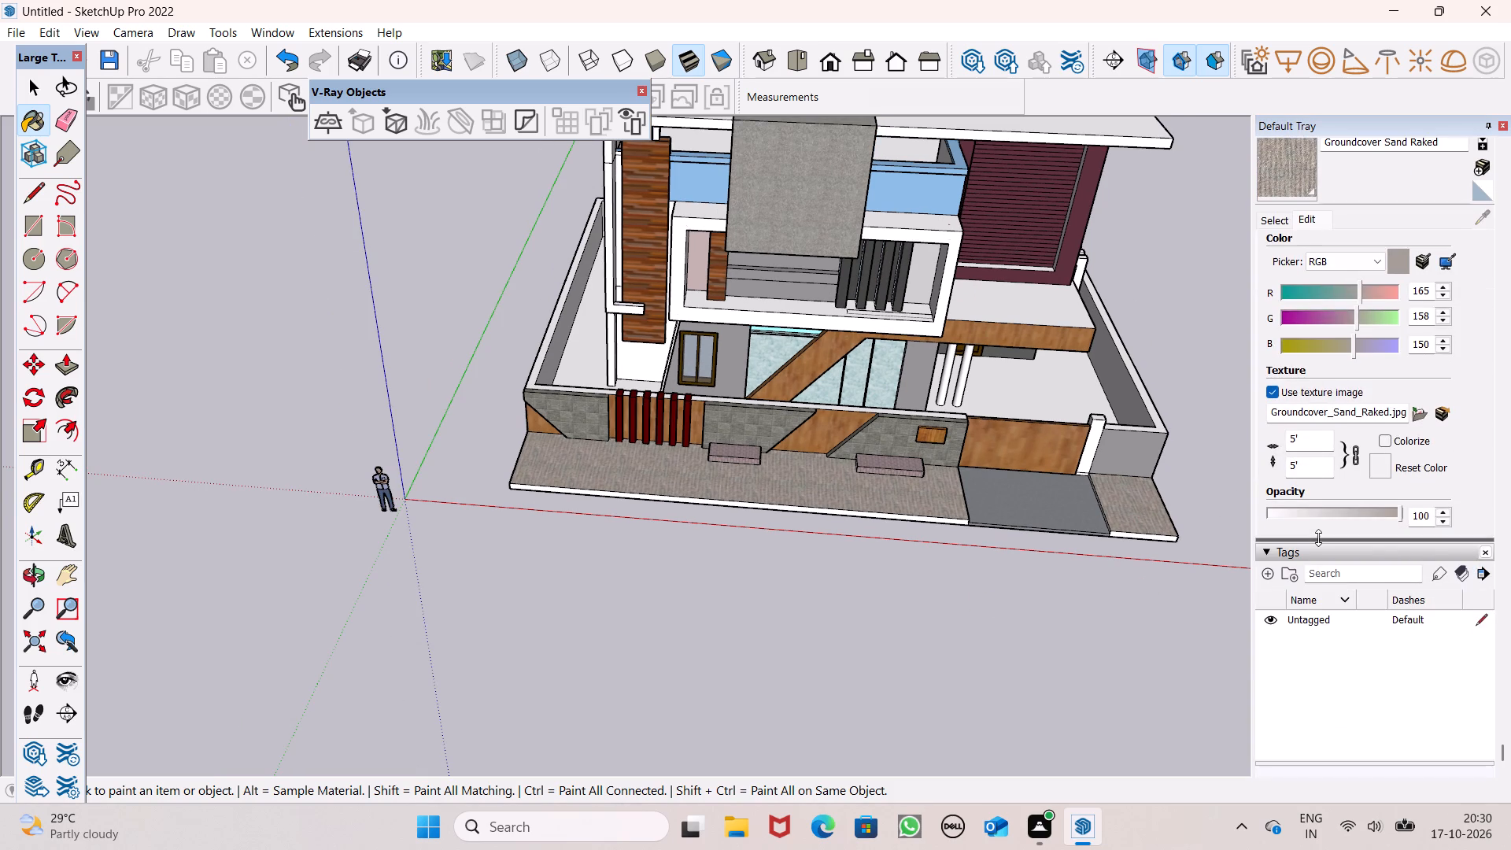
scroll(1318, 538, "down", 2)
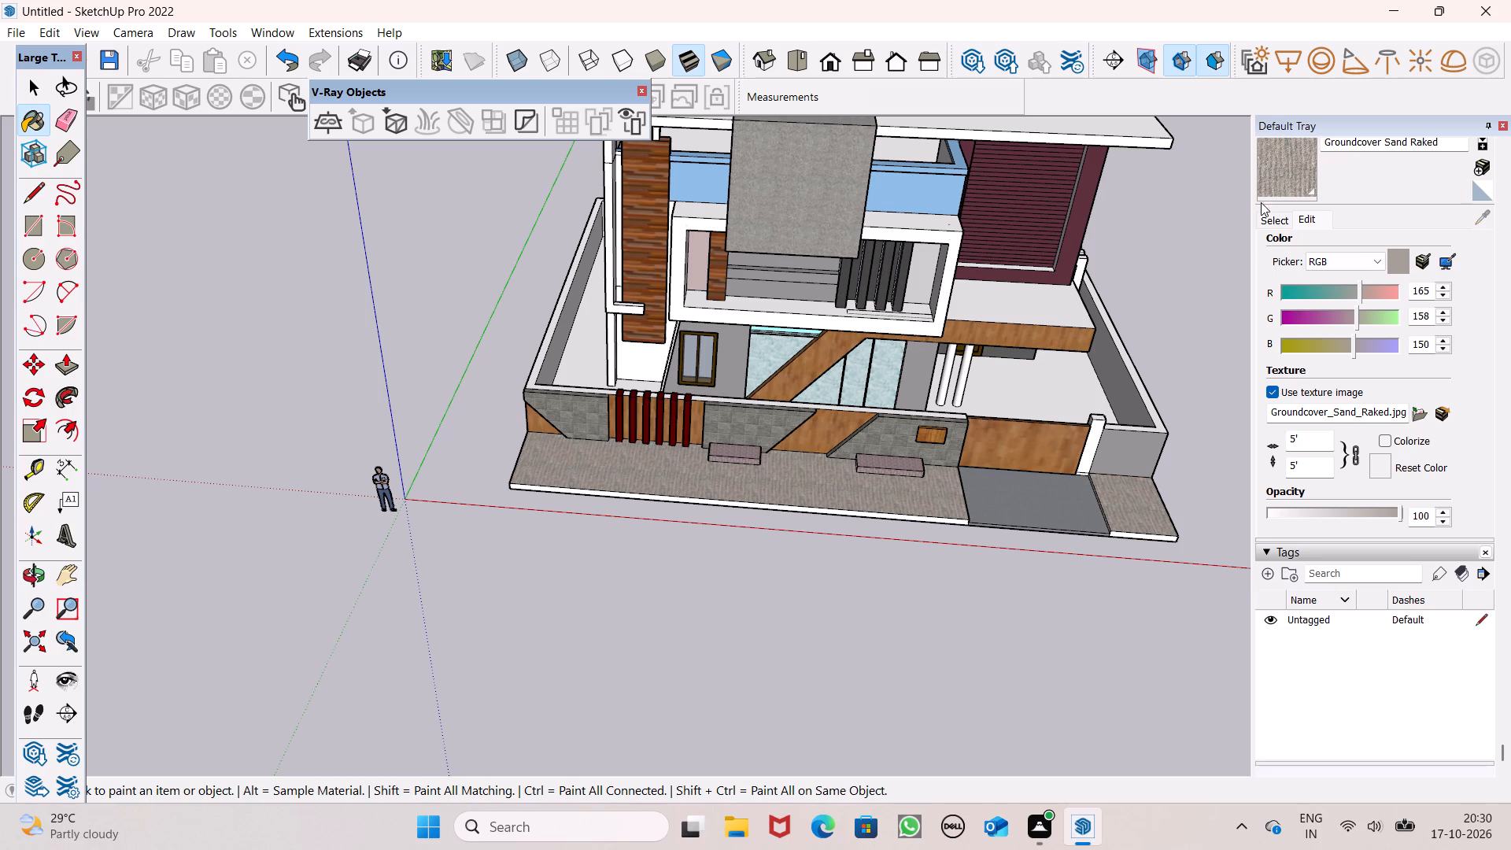
Paint the courtyard floor inside the boundary wall with Blacktop Old 01 from the Asphalt and Concrete materials.
left_click(1277, 223)
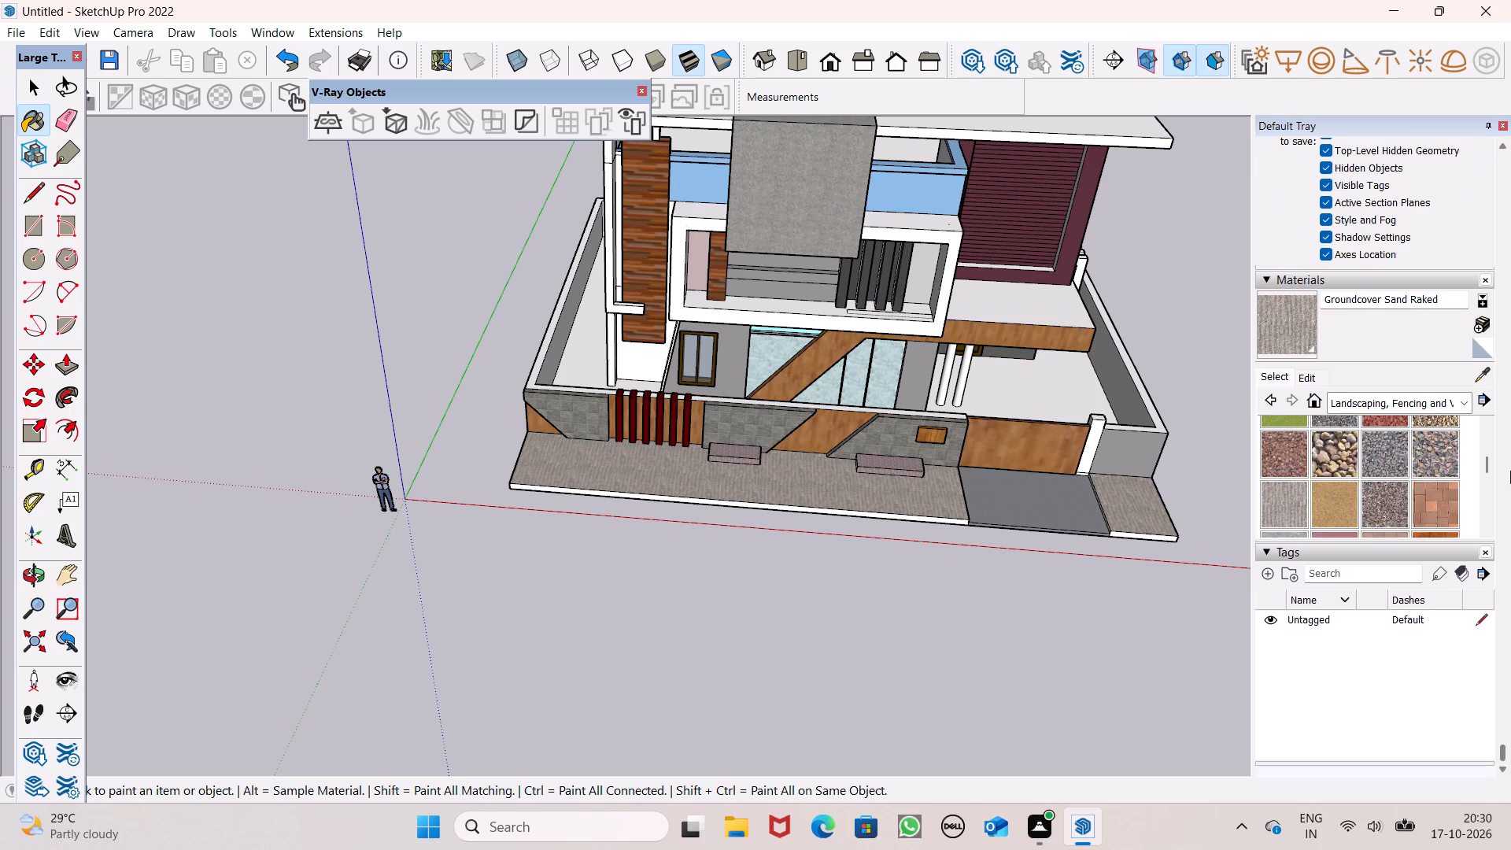
left_click(1436, 398)
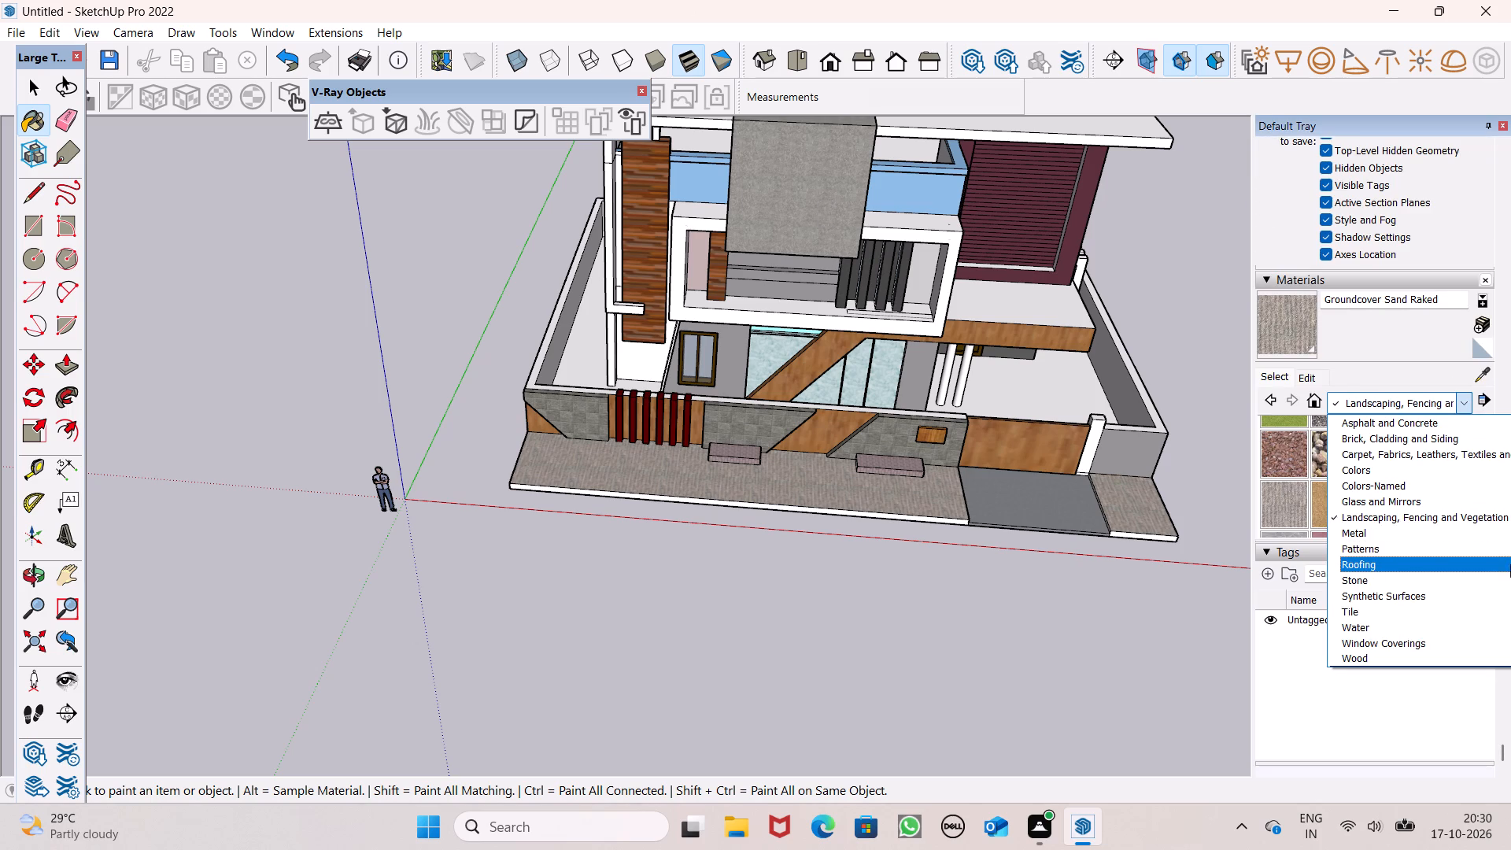
left_click(1510, 425)
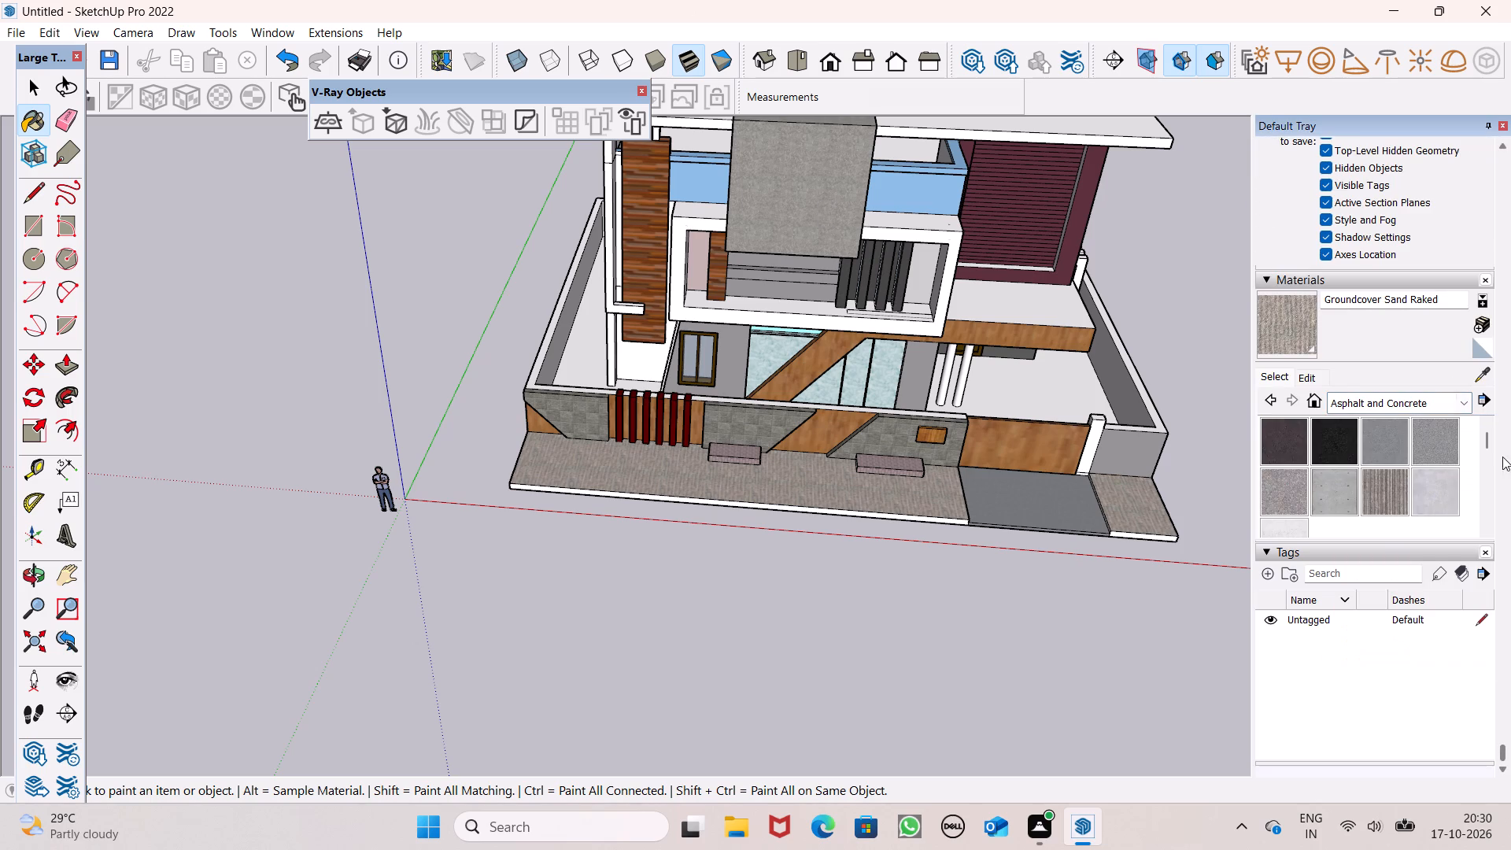
left_click(1372, 443)
left_click(1025, 397)
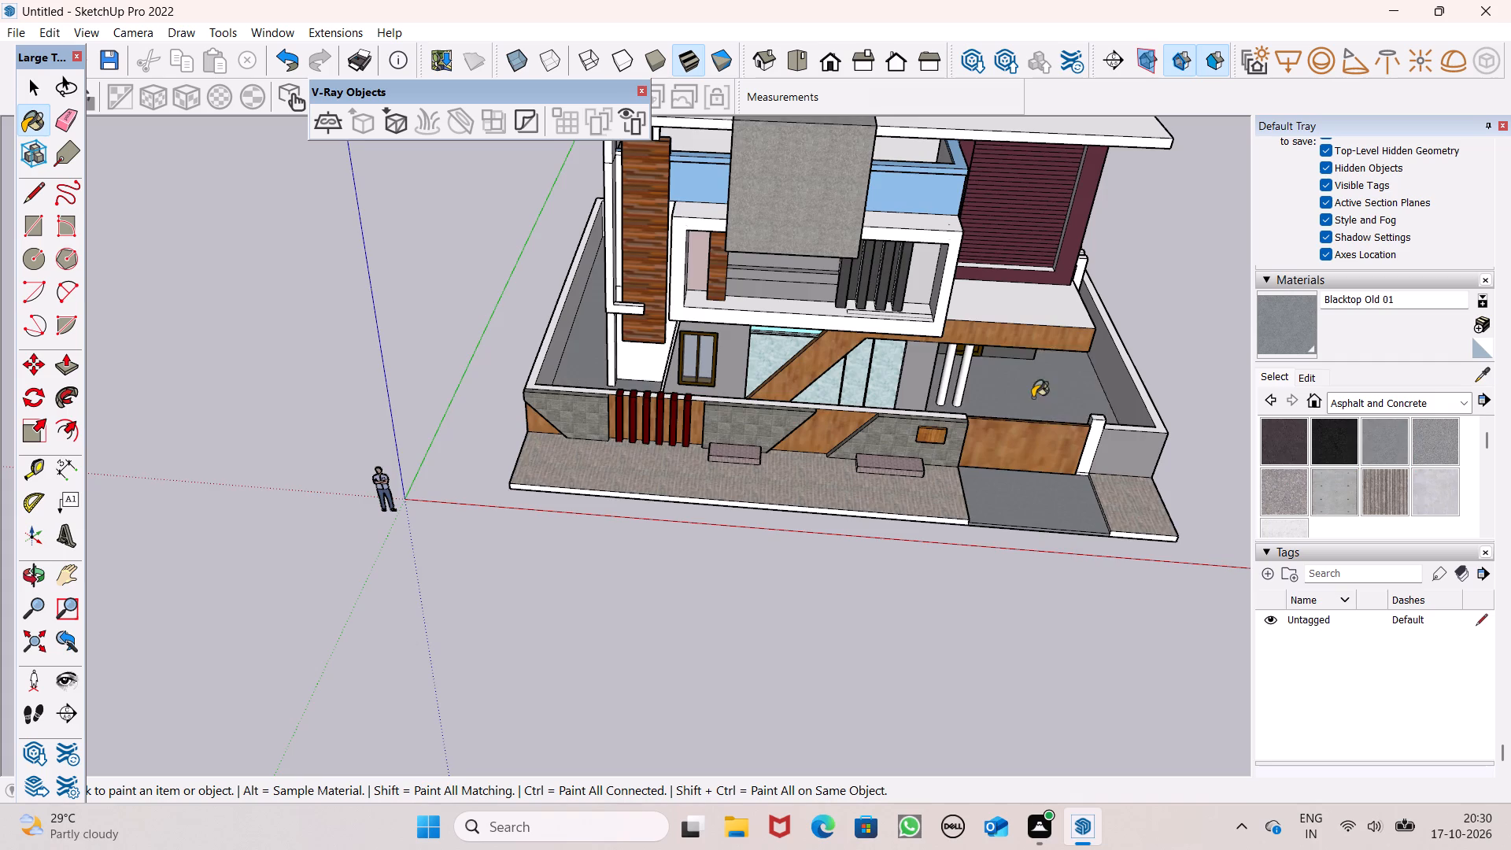
Examine the whole house and its painted front from a distance and from several angles.
scroll(1031, 431, "down", 3)
middle_click_drag(1052, 483, 1070, 429)
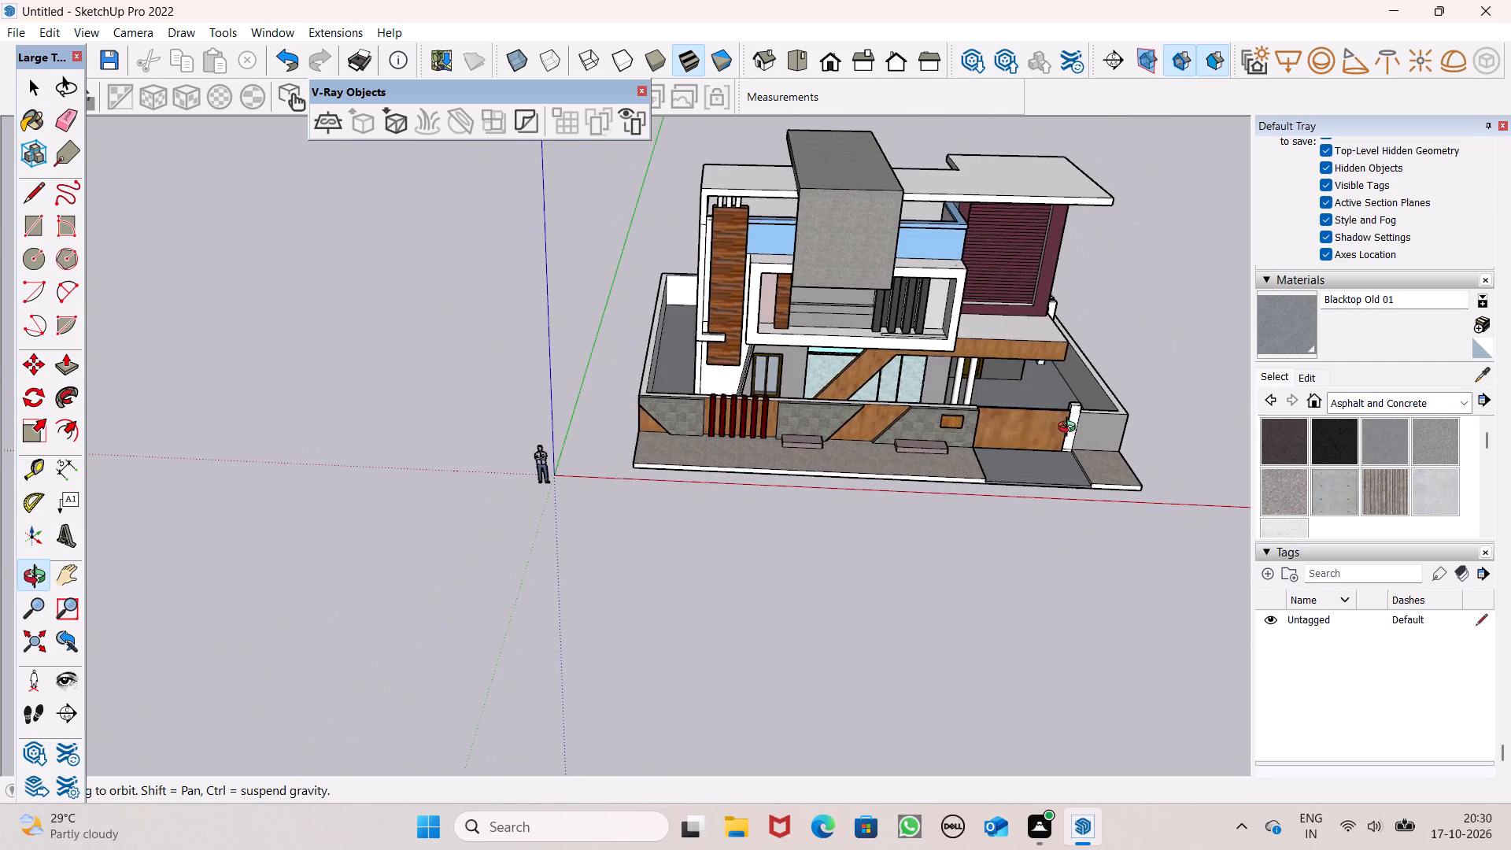
middle_click_drag(1070, 429, 1071, 429)
scroll(1065, 435, "down", 4)
middle_click_drag(1040, 479, 999, 342)
scroll(733, 403, "down", 3)
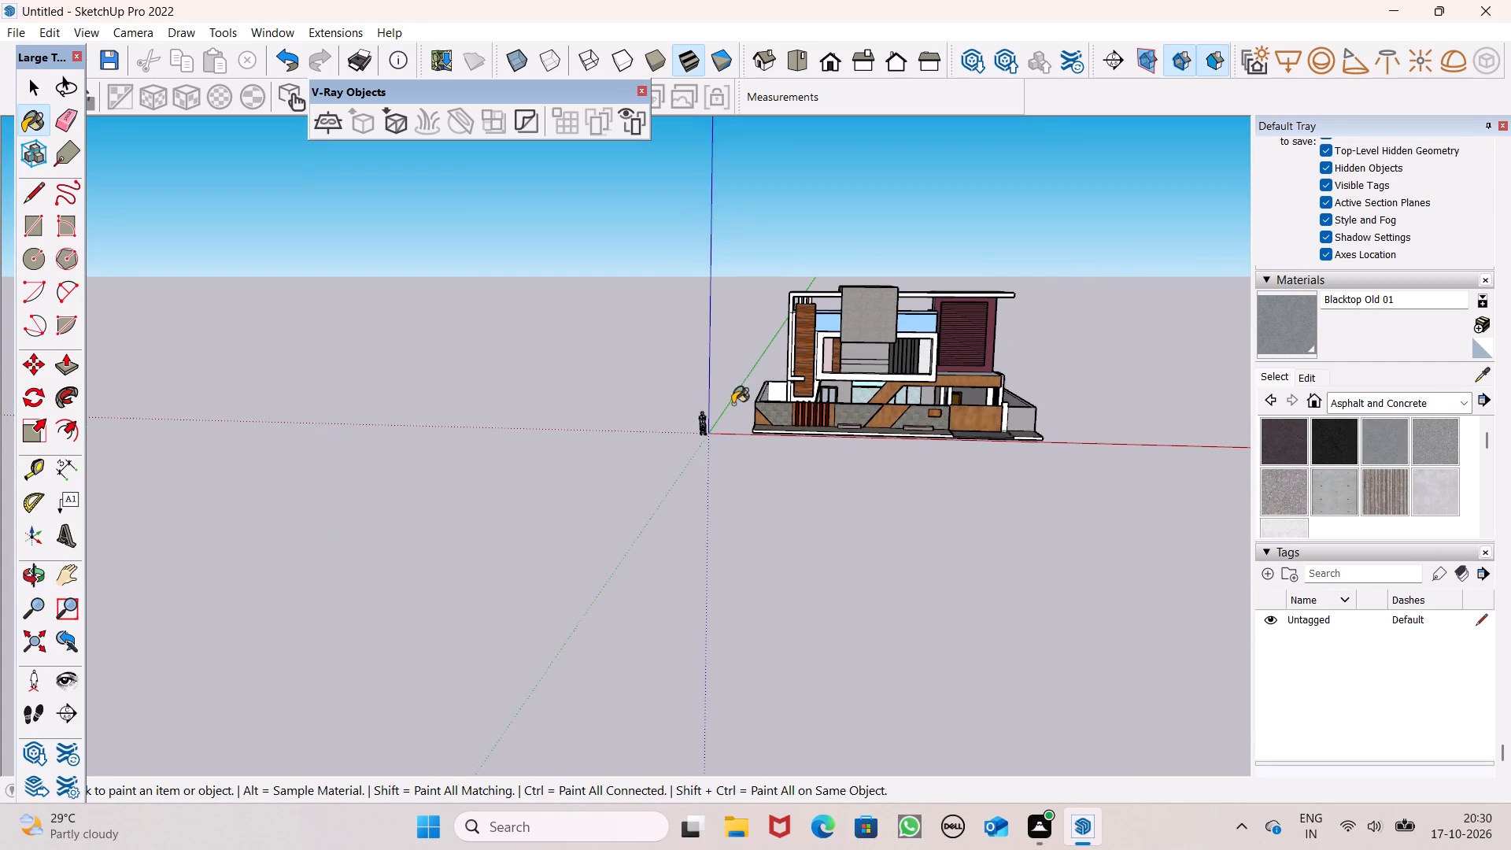
scroll(713, 391, "down", 6)
middle_click_drag(802, 478, 910, 444)
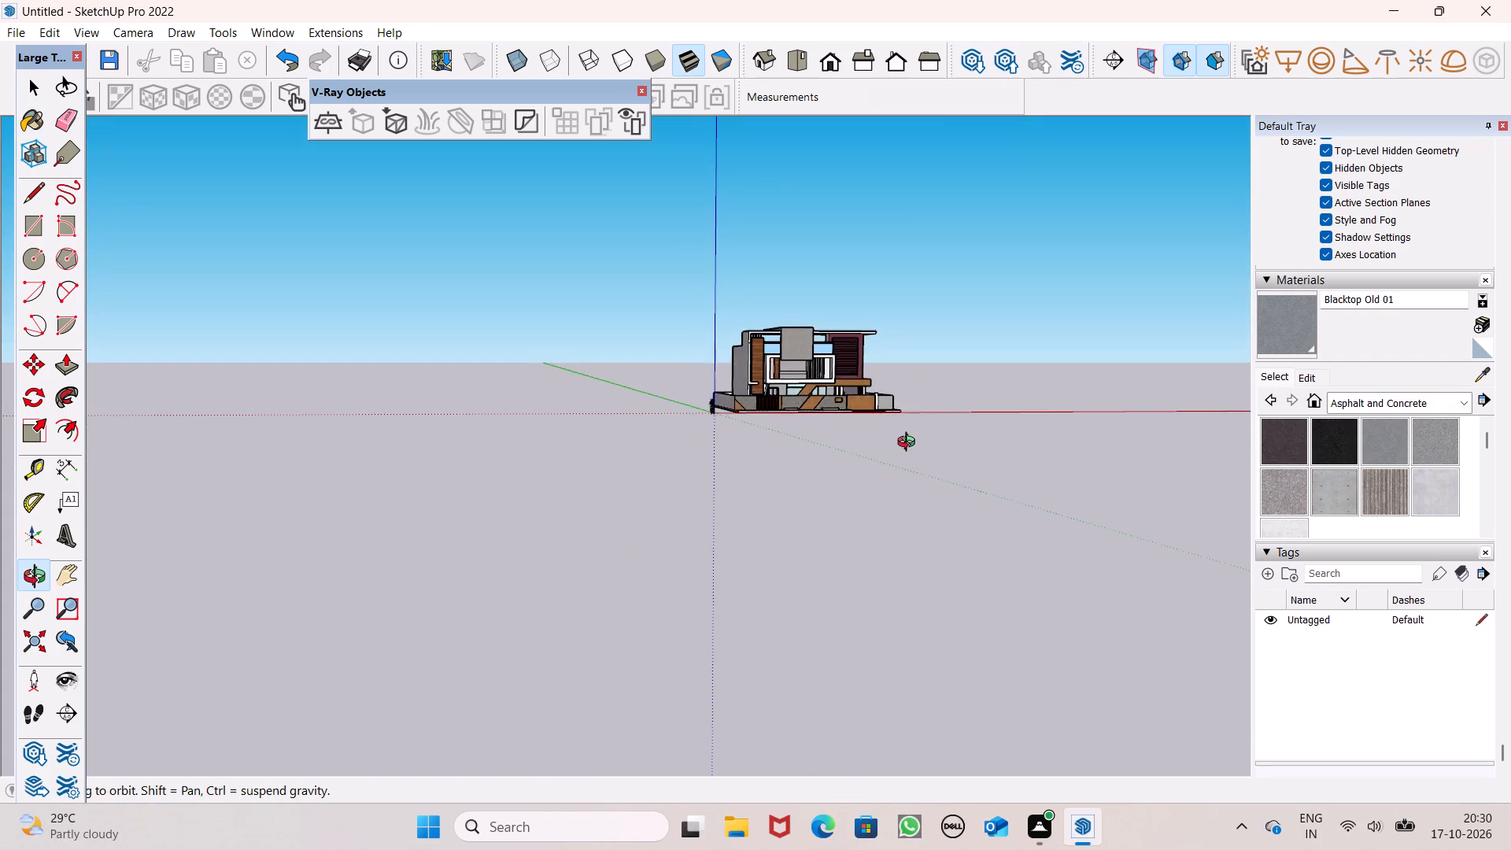
middle_click_drag(910, 444, 853, 484)
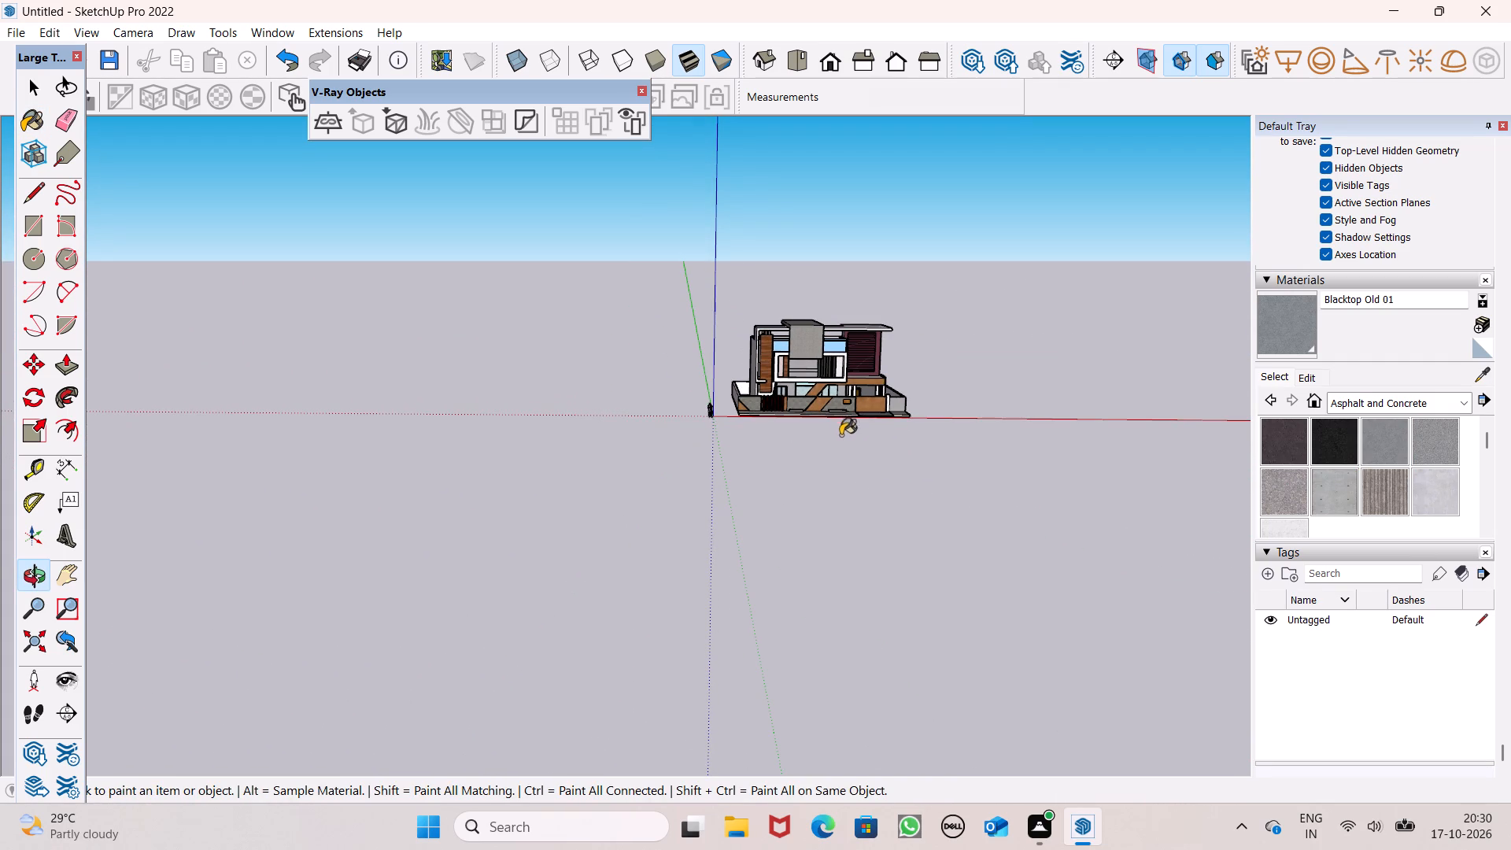
Draw a rectangle about 7' by 2' 5 1/2" on the sand strip, from the stone panel's lower corner beside the red slats.
scroll(843, 398, "up", 7)
middle_click_drag(818, 451, 796, 530)
scroll(680, 472, "up", 7)
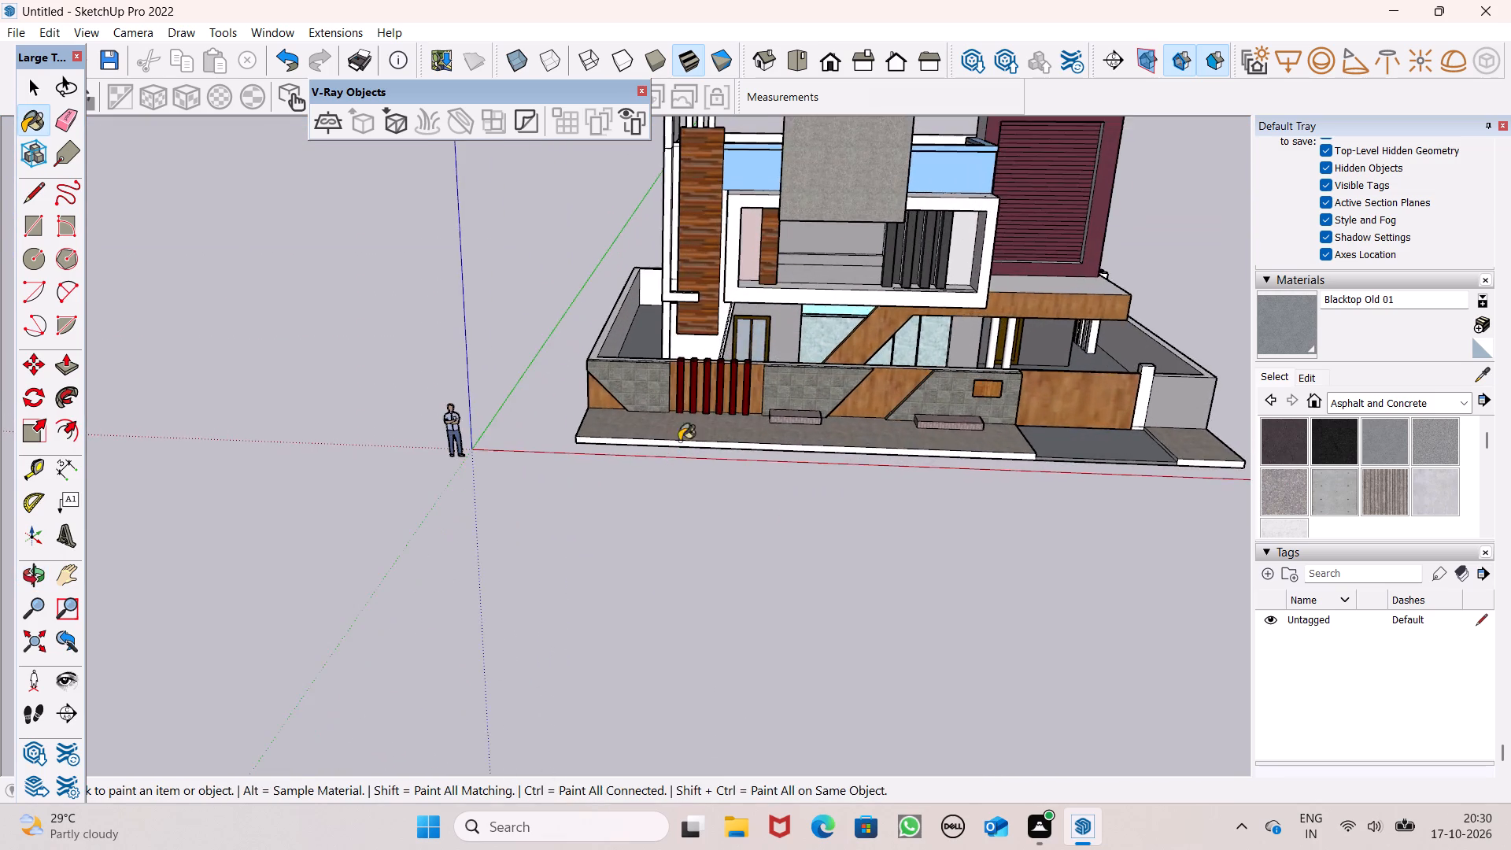
middle_click_drag(679, 482, 663, 560)
scroll(496, 436, "up", 4)
left_click(31, 224)
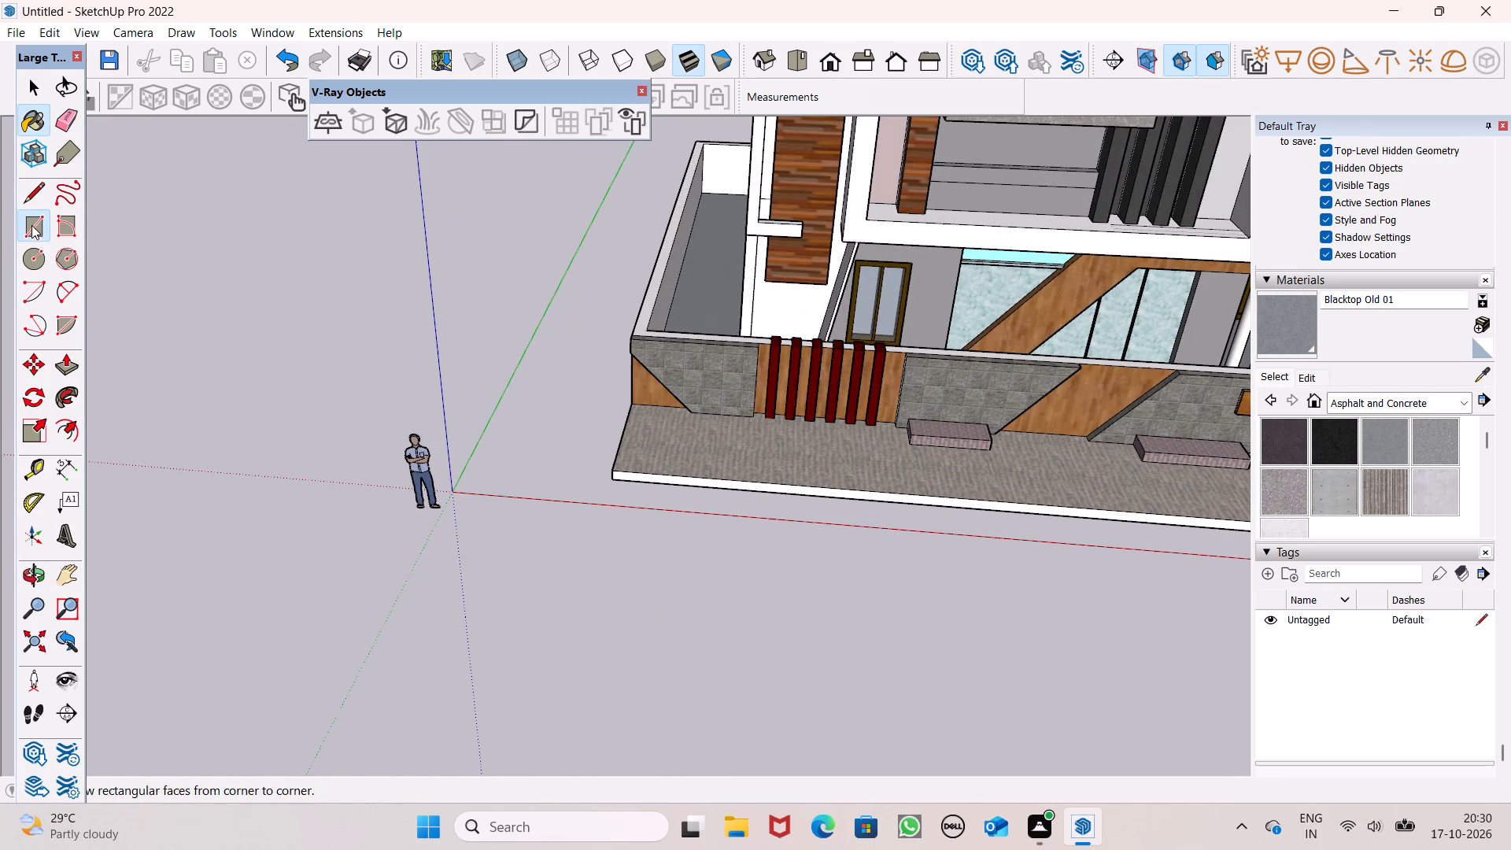
middle_click_drag(470, 530, 563, 623)
scroll(613, 521, "up", 6)
middle_click_drag(877, 527, 806, 608)
scroll(782, 491, "up", 5)
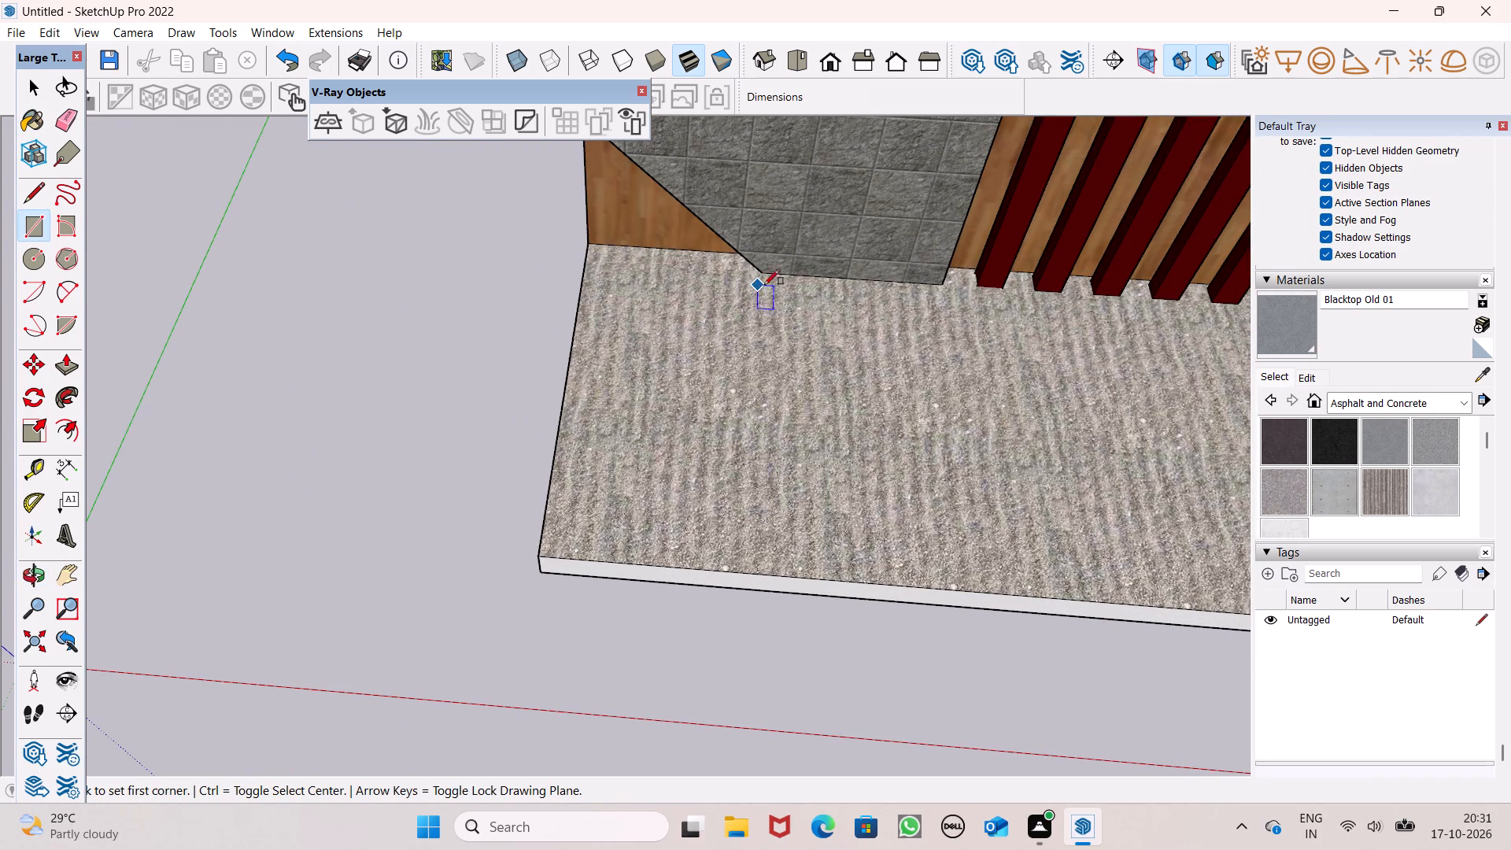
left_click(662, 278)
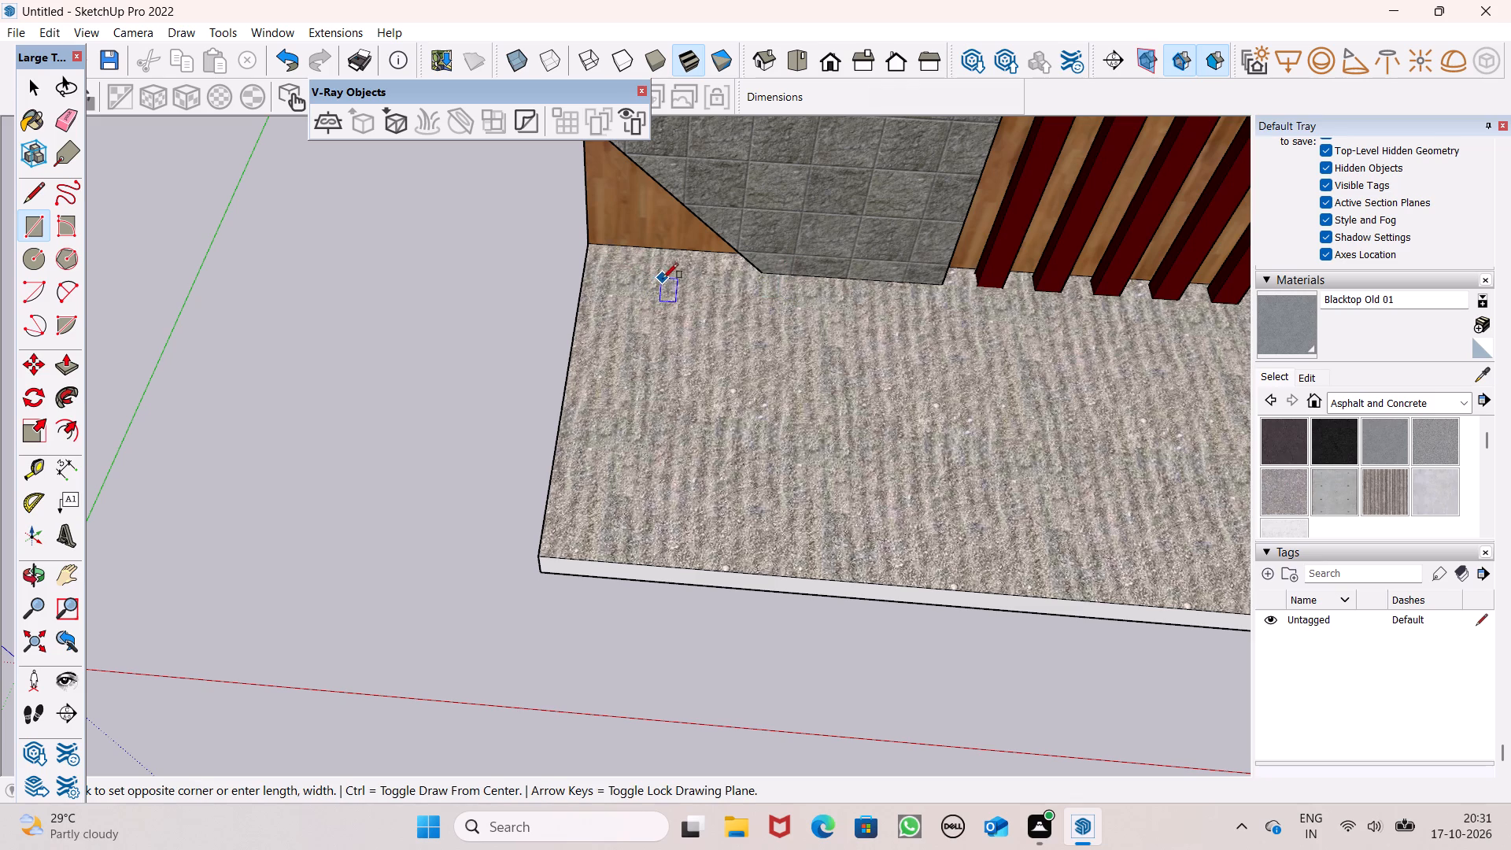
key("space")
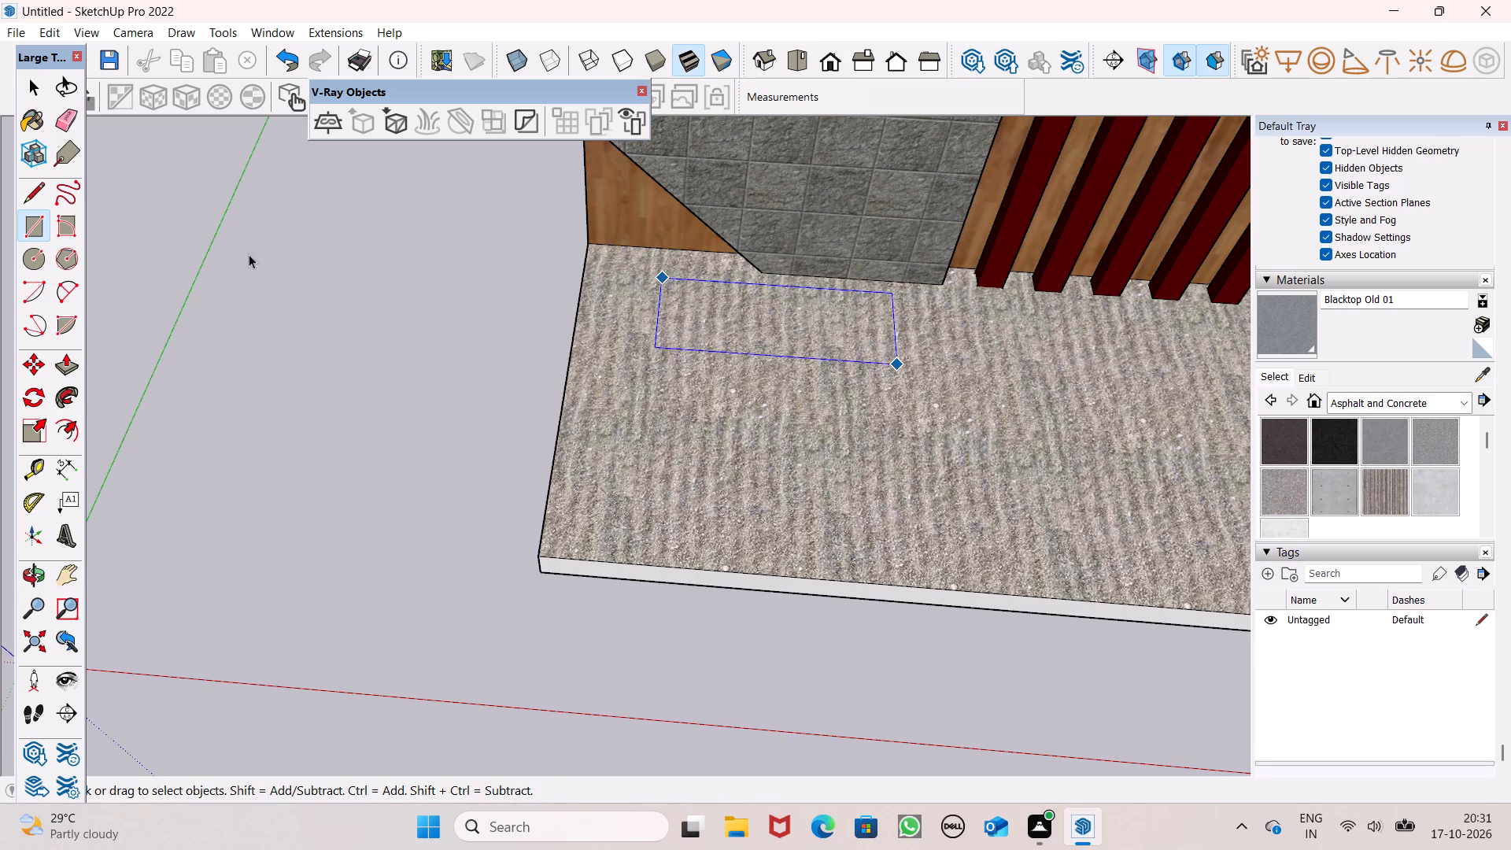
left_click(31, 228)
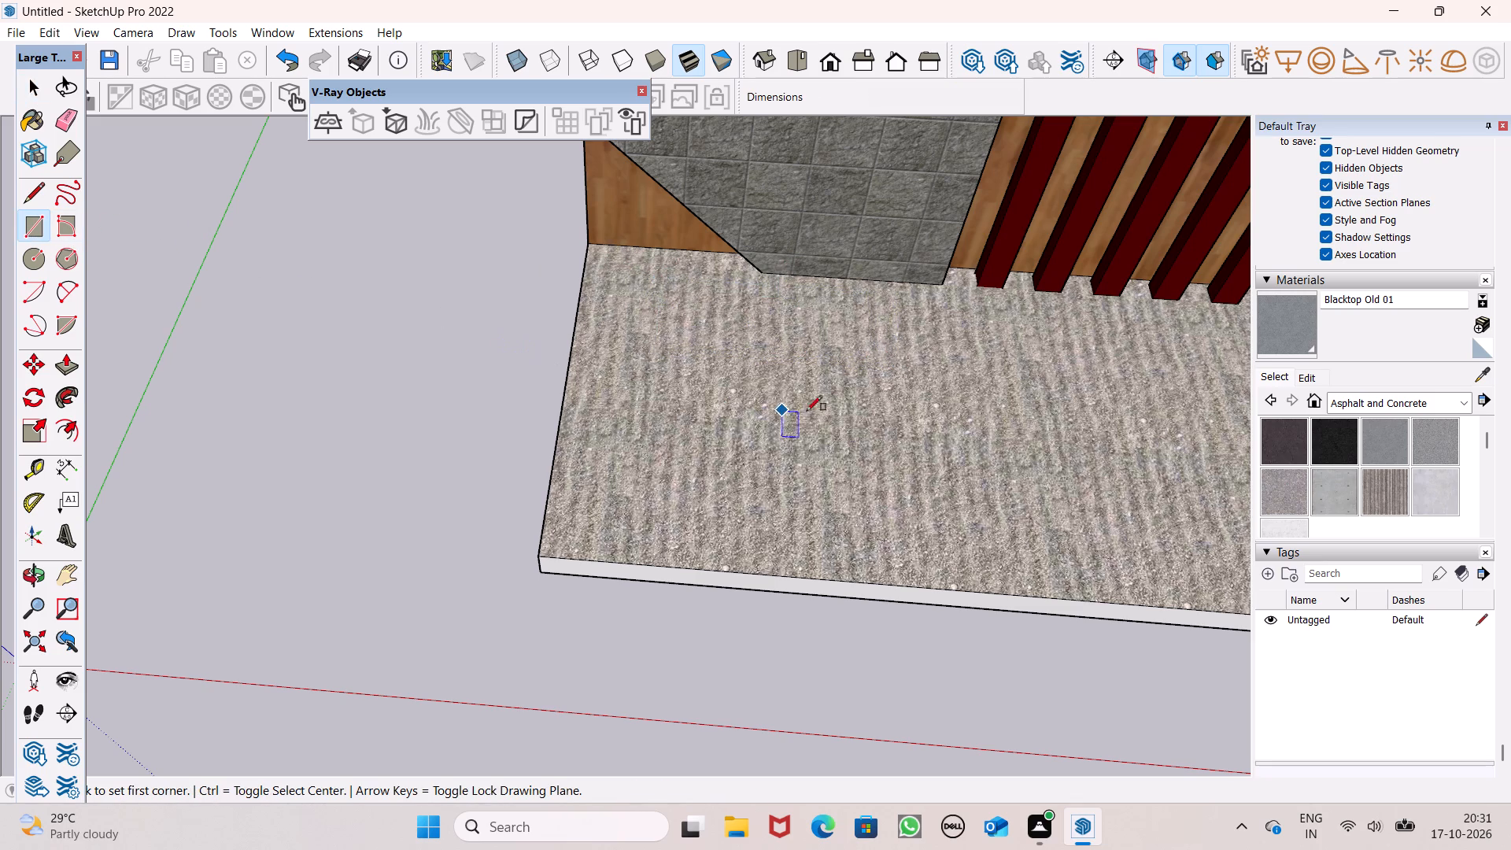
left_click(933, 284)
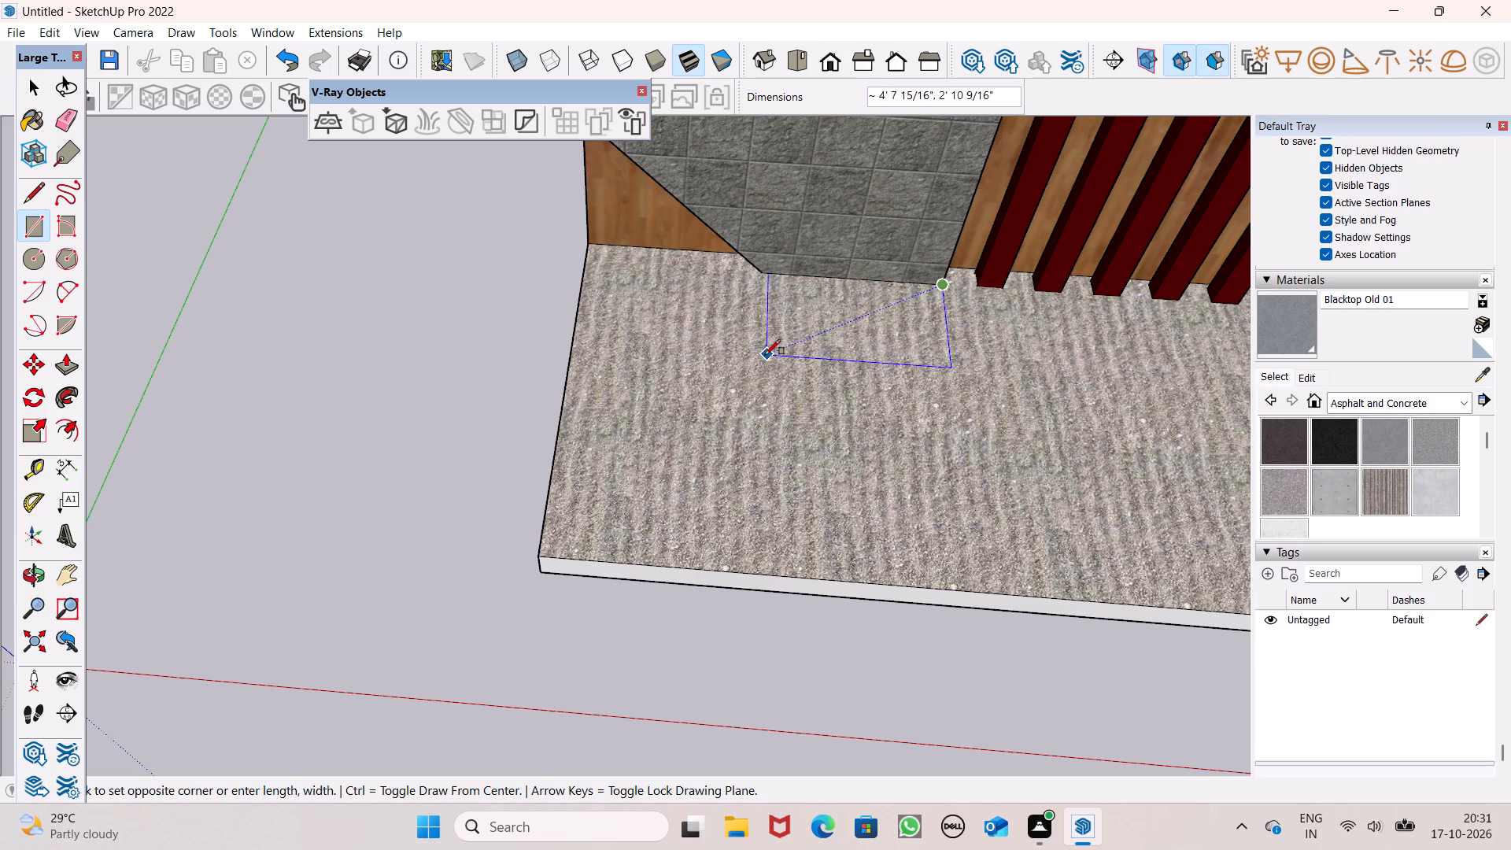
left_click(677, 336)
key("space")
Paint the new rectangle with Asphalt Stamped Brick from the Landscaping, Fencing and Vegetation materials.
scroll(585, 414, "down", 6)
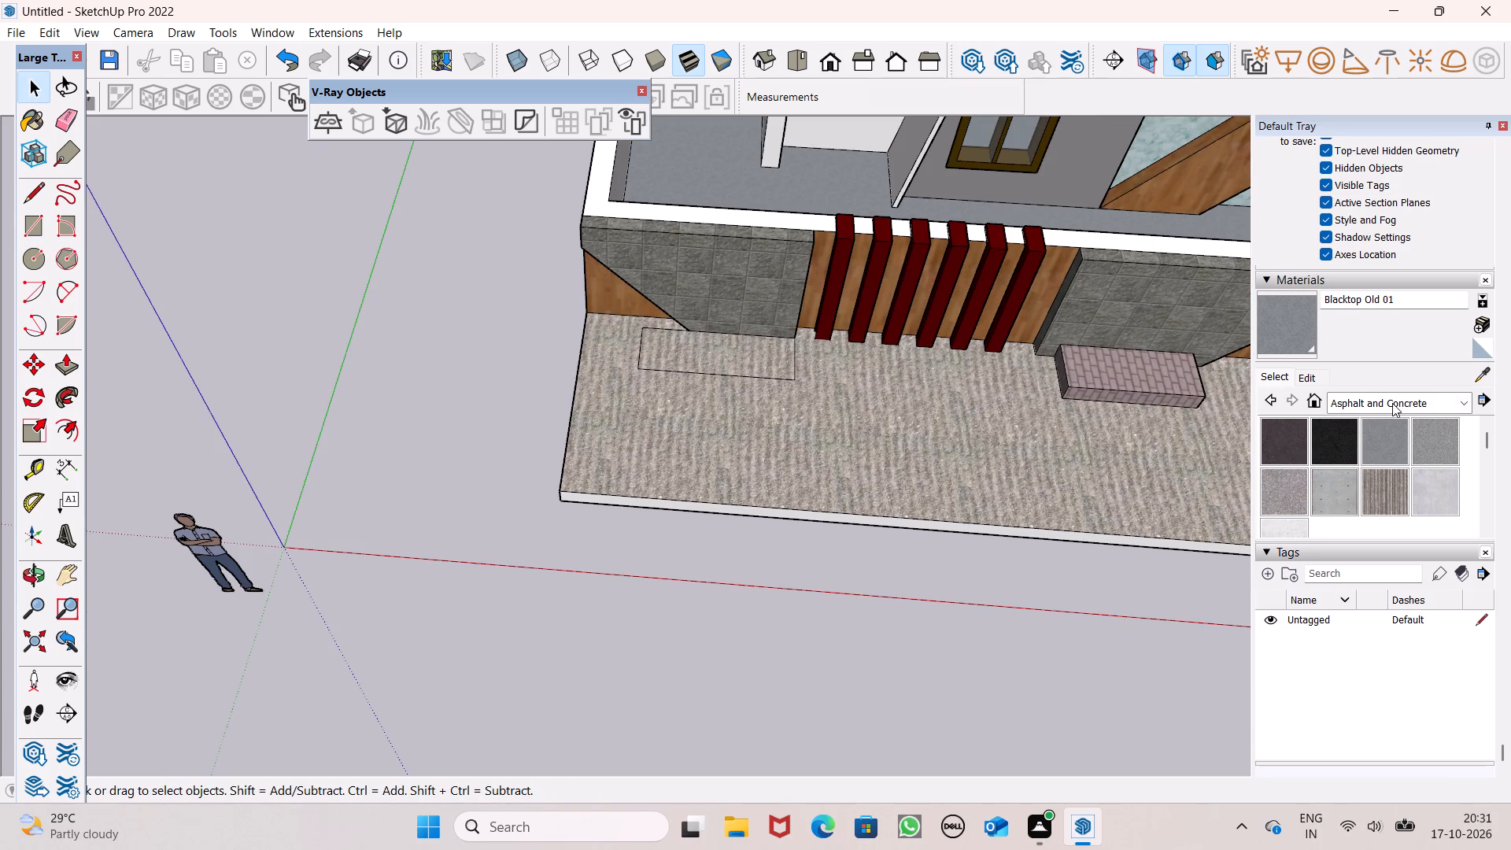
left_click(1393, 403)
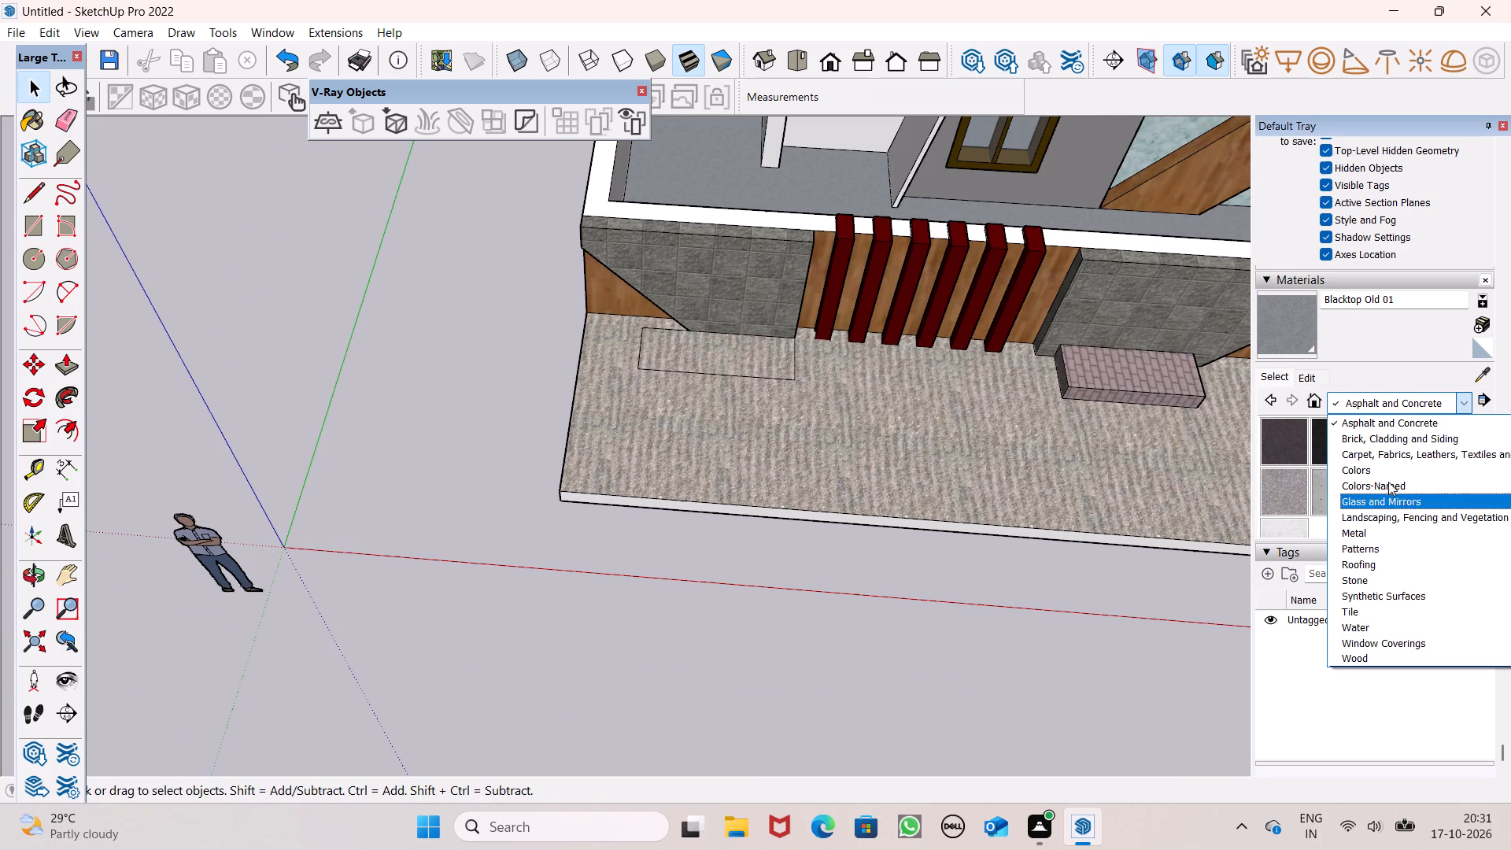
left_click(1397, 518)
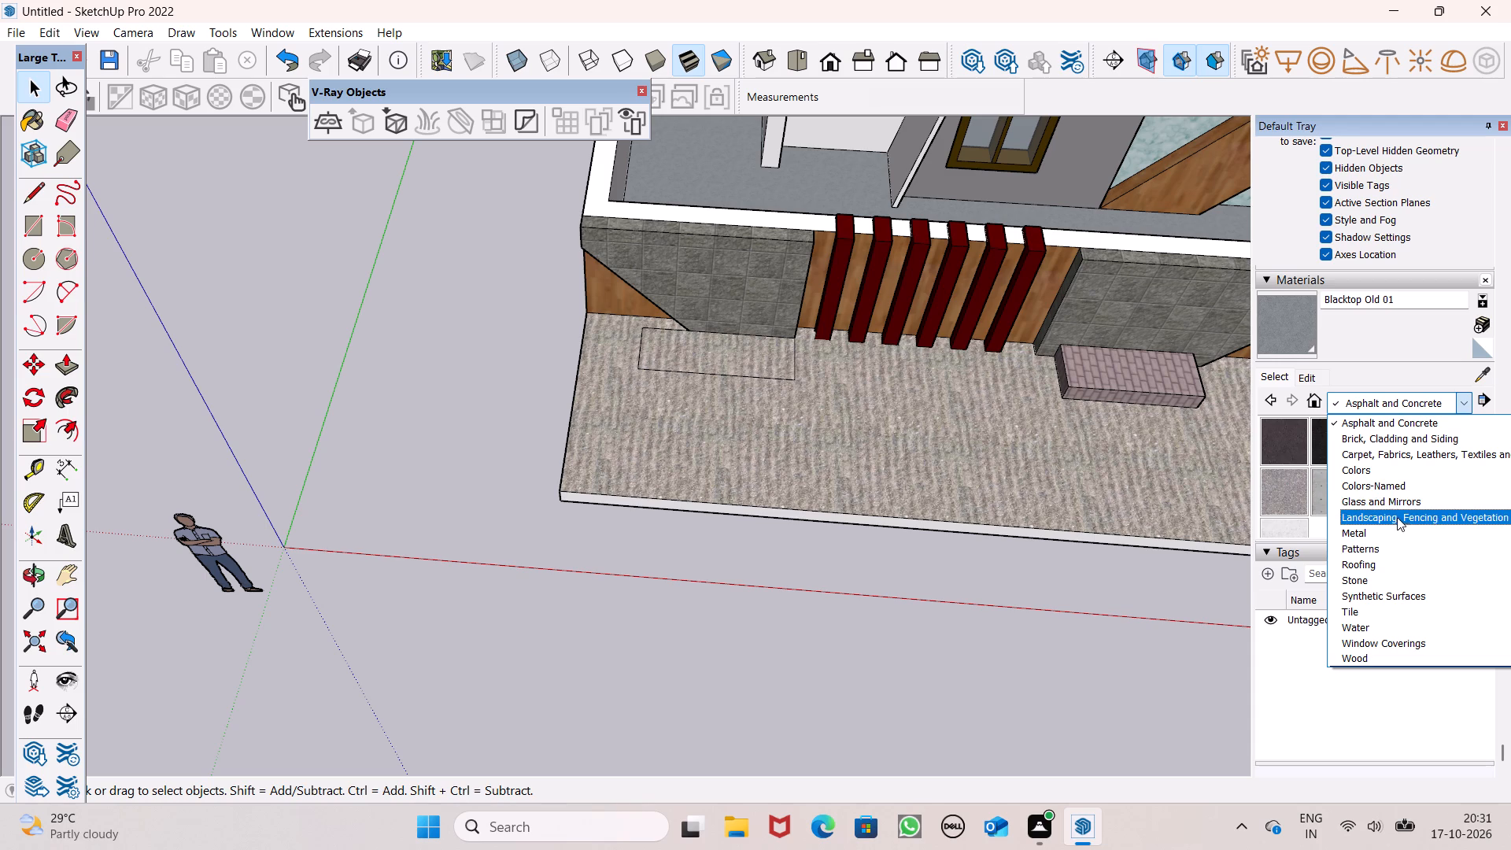
left_click(1279, 459)
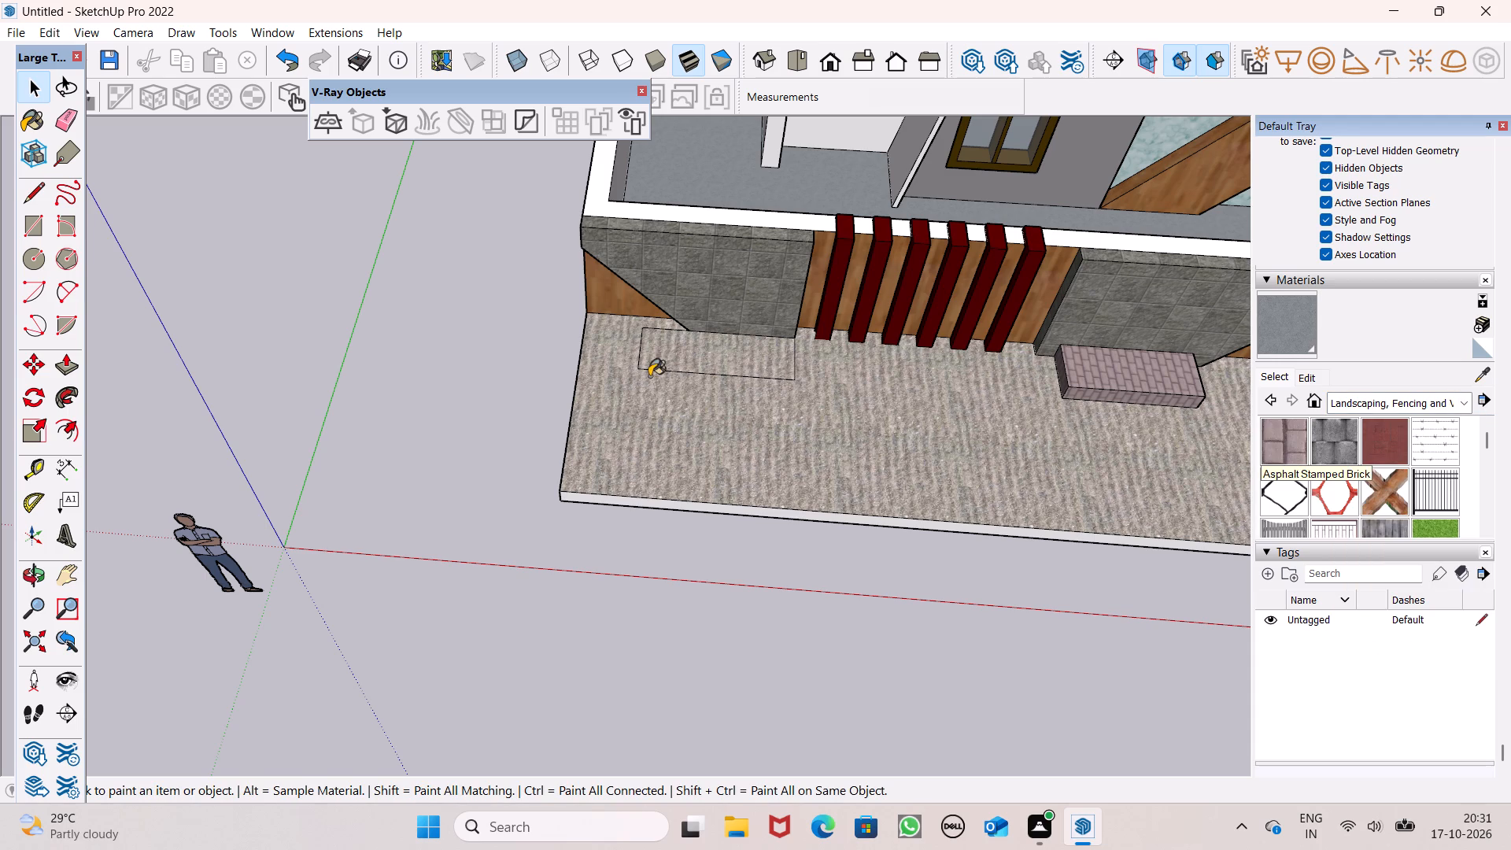
left_click(741, 353)
Push/Pull the new brick rectangle beside the red slats up about 9 13/16", using the neighbouring brick block's top as height reference.
scroll(571, 382, "down", 4)
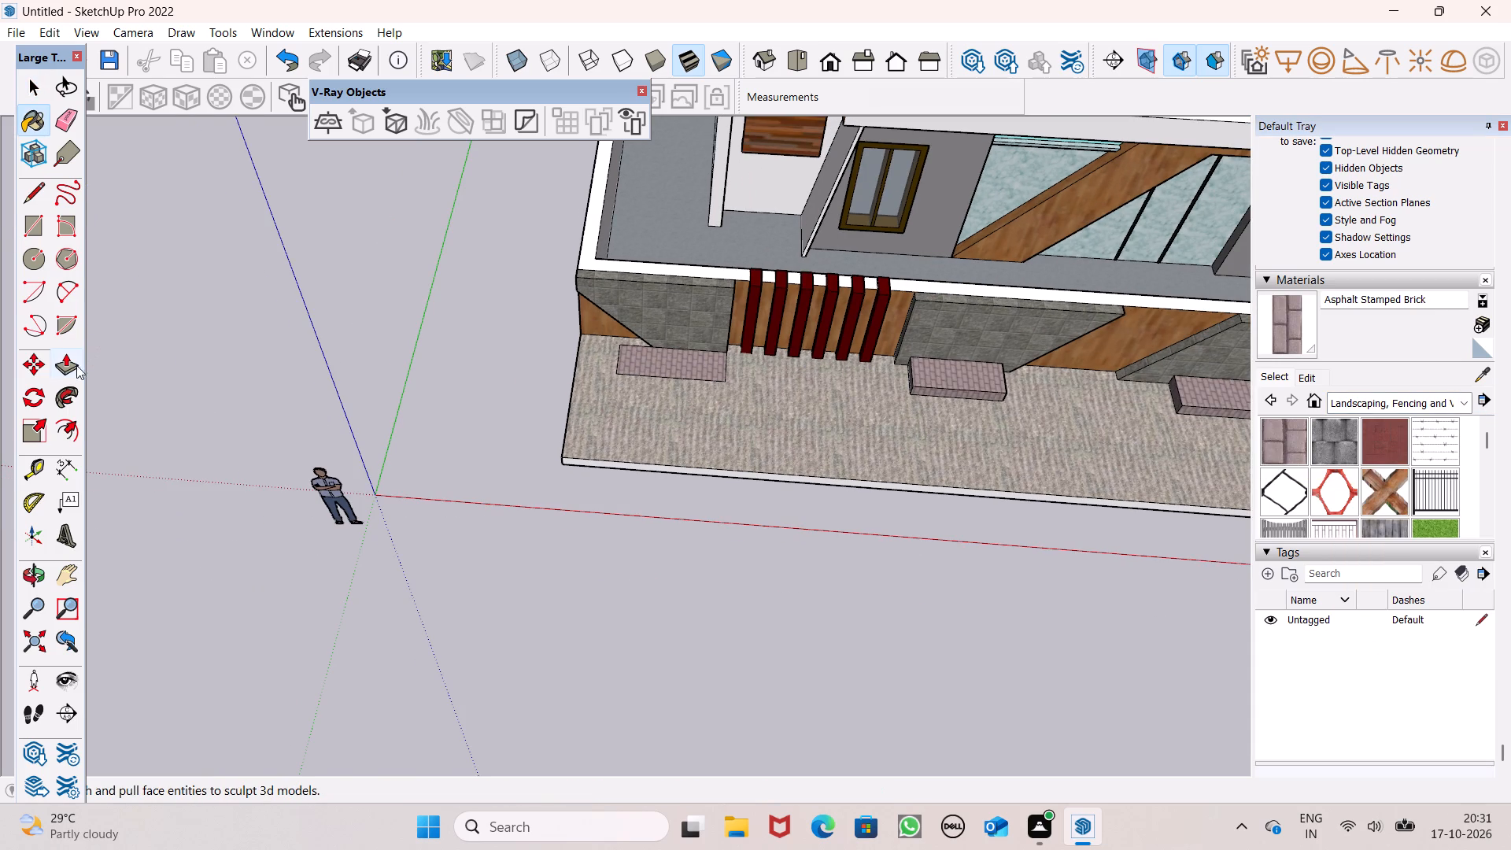
left_click(68, 367)
scroll(704, 362, "up", 6)
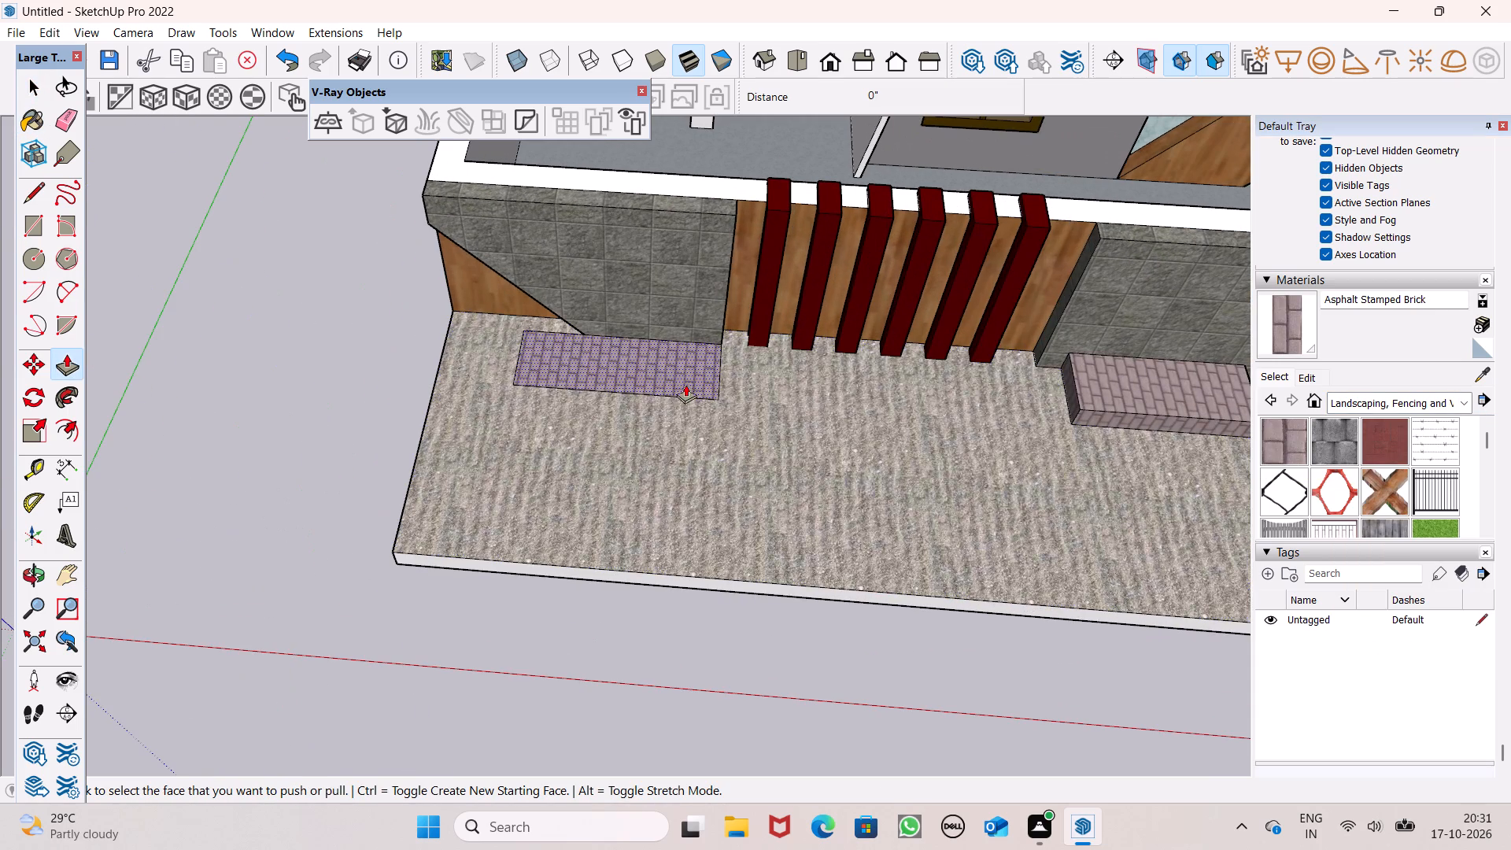
left_click_drag(687, 381, 1079, 375)
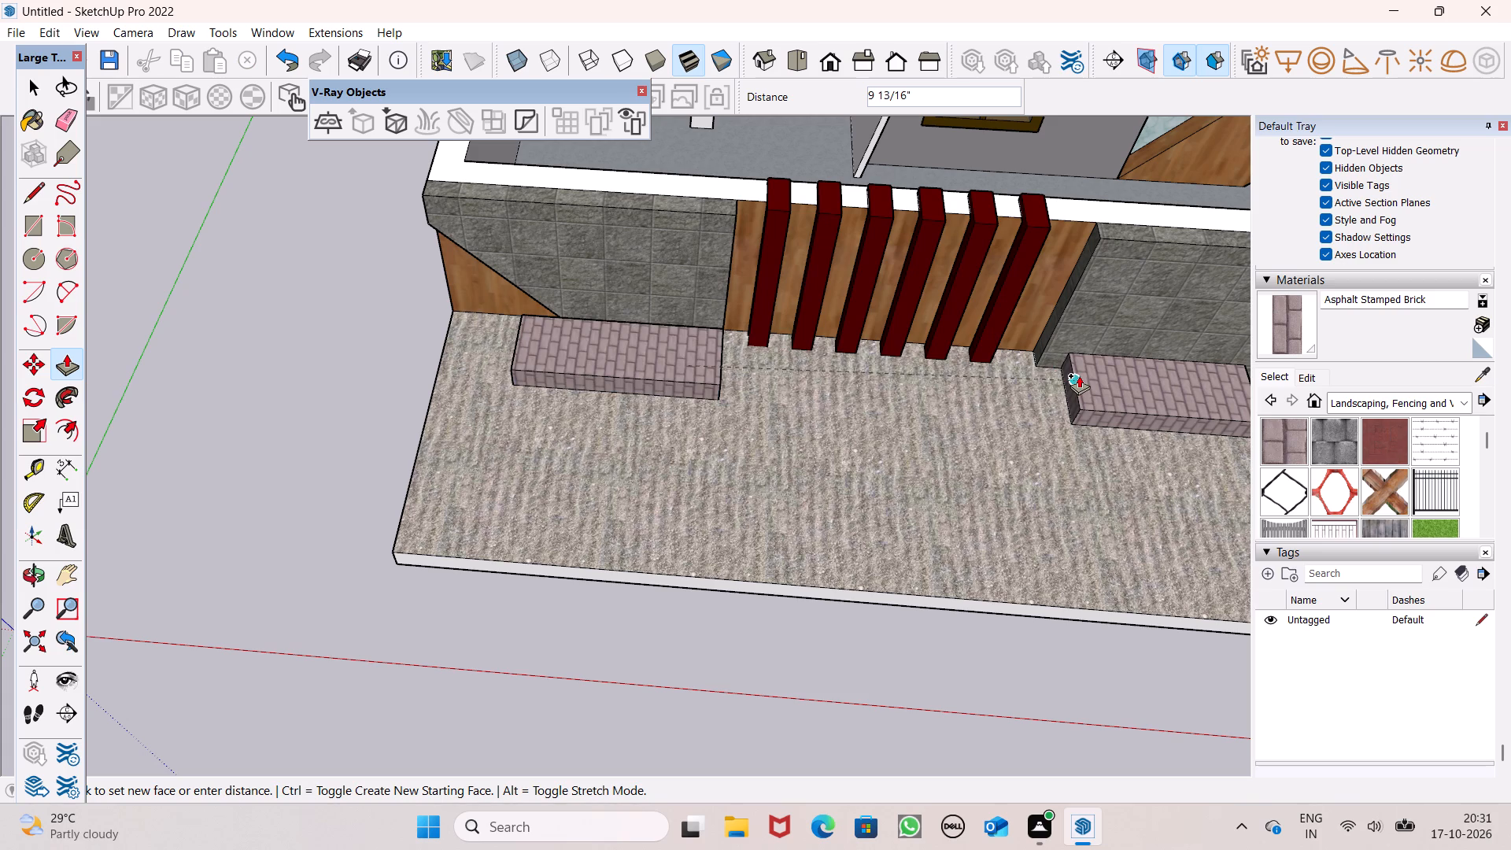
left_click_drag(1079, 375, 1081, 376)
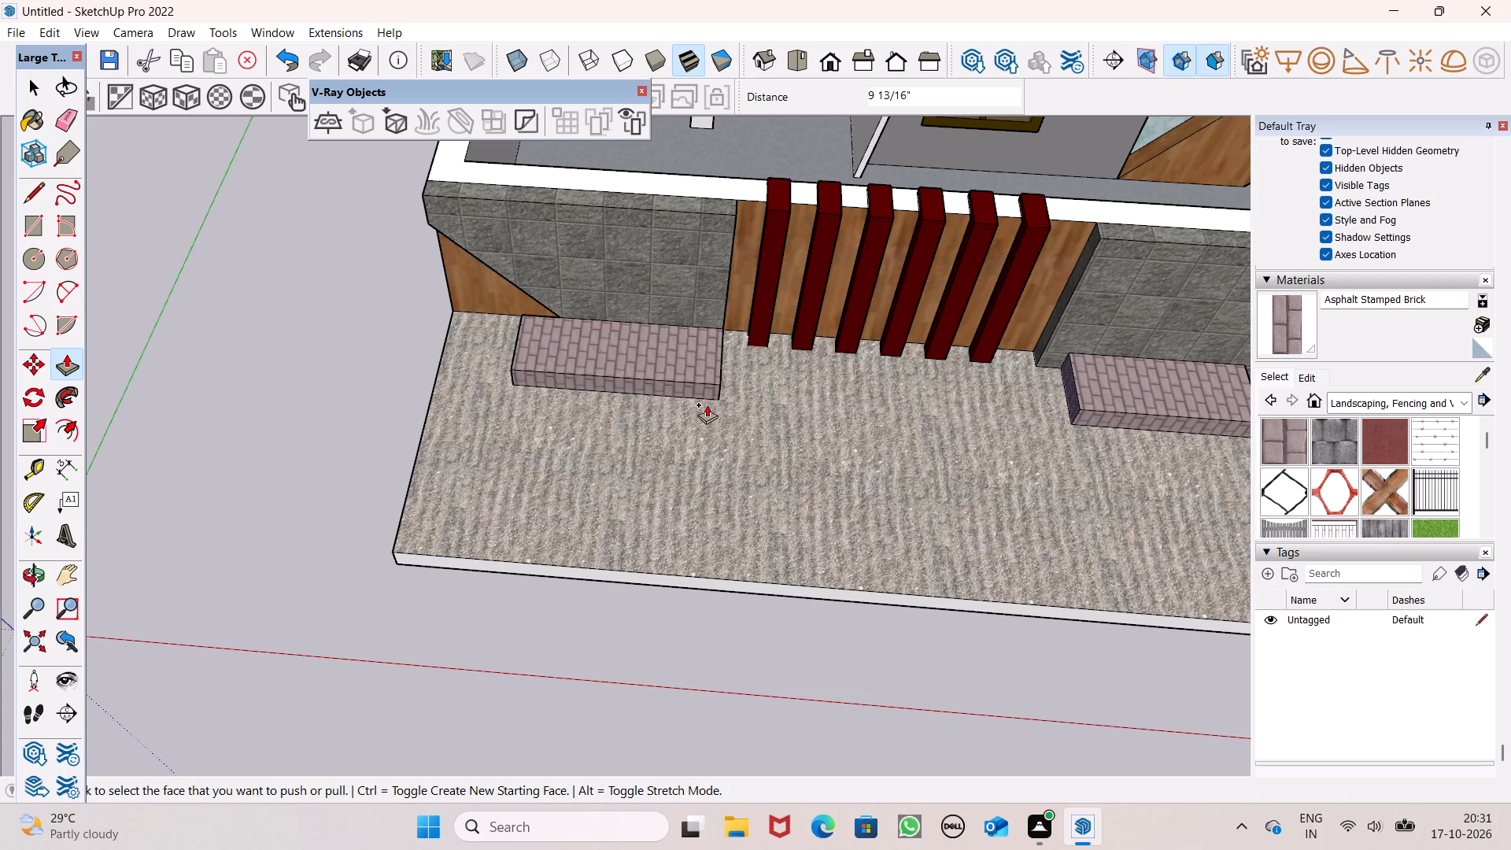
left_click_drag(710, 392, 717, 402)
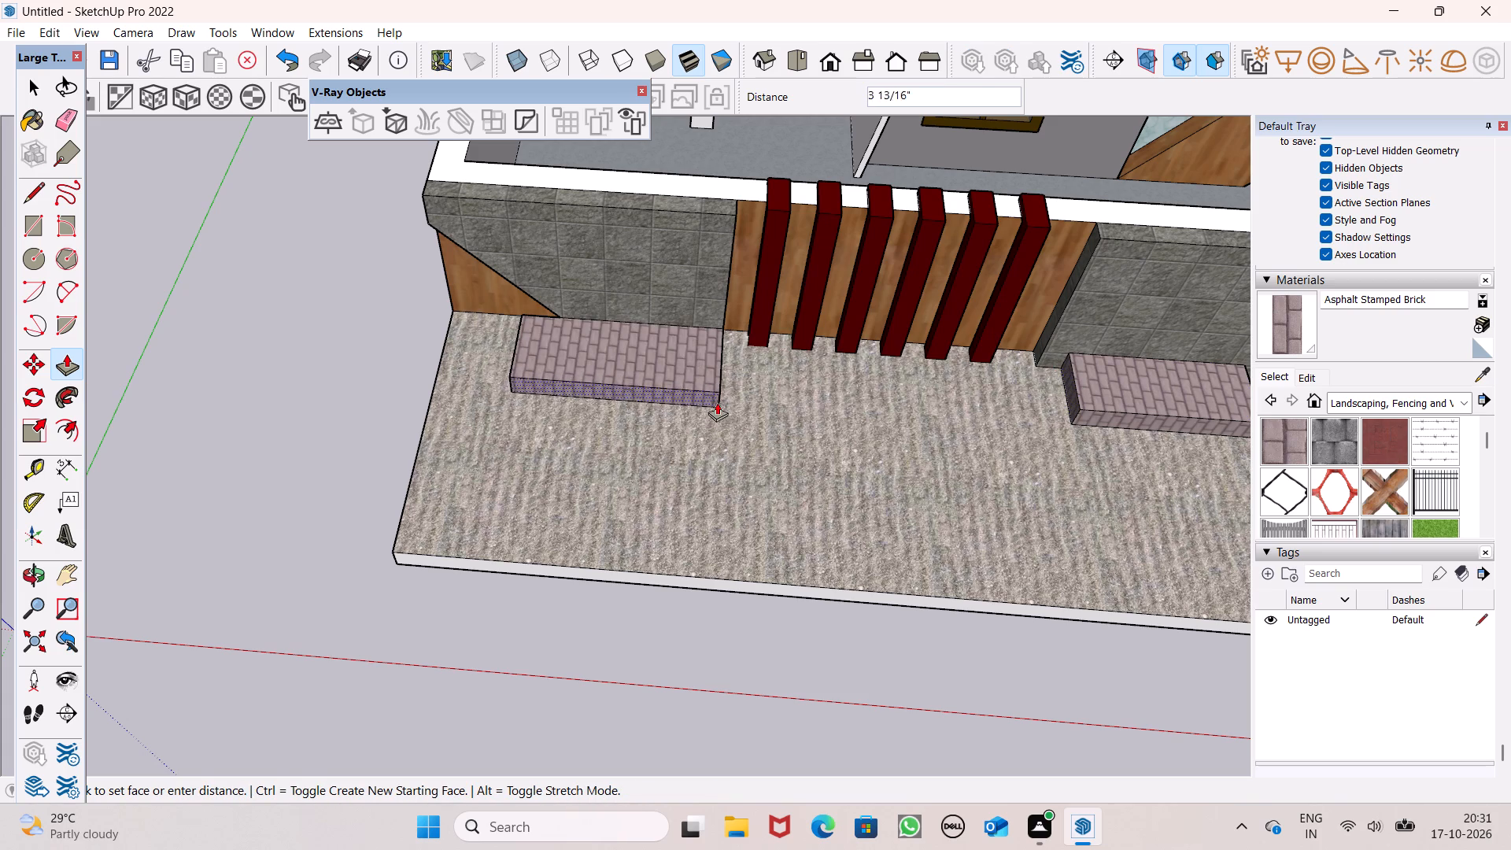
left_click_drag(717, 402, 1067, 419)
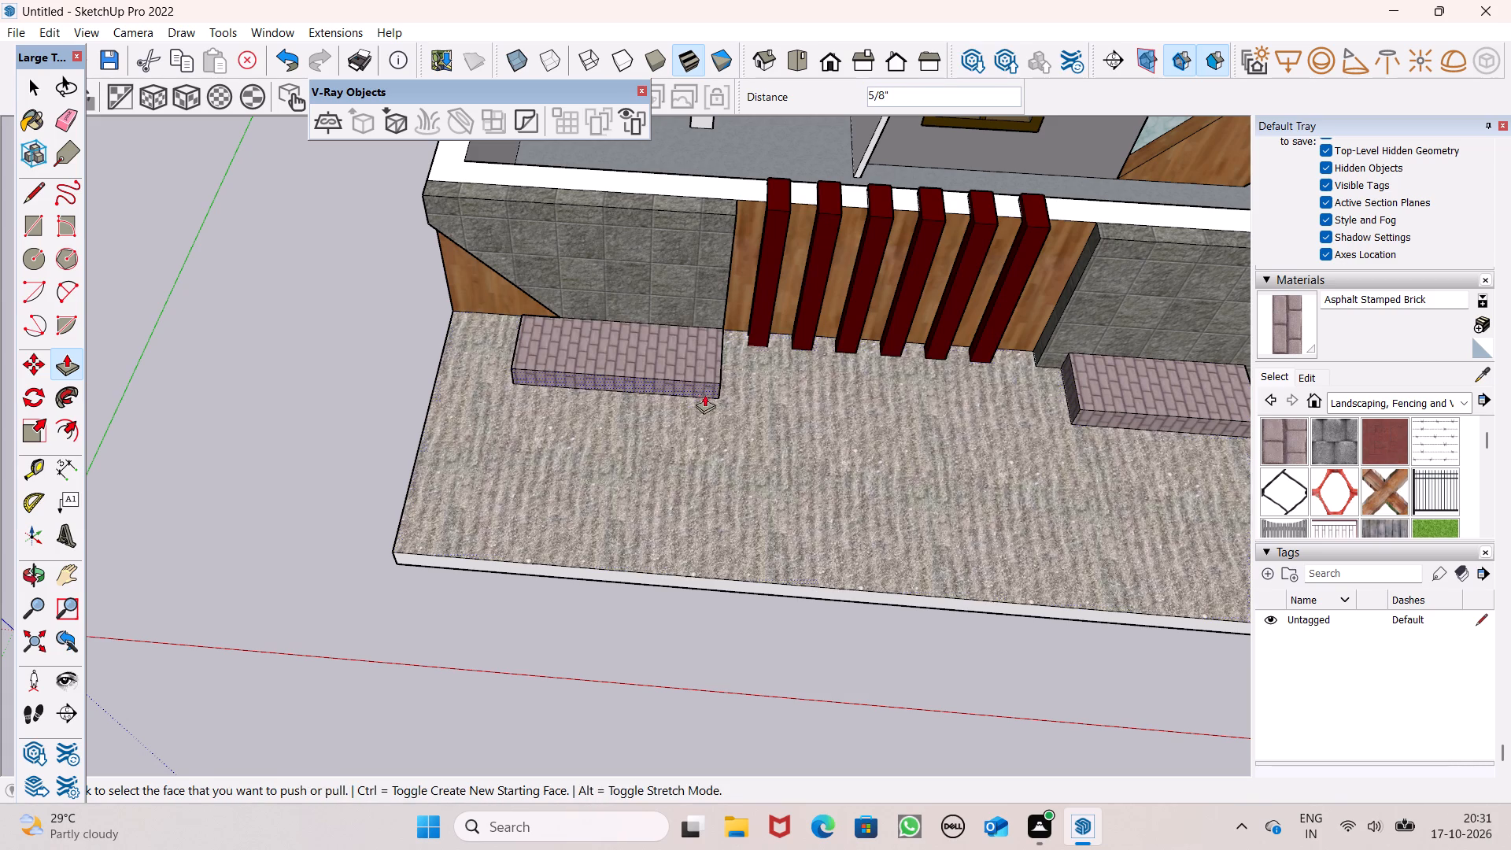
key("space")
Search 3D Warehouse for "plants" and insert the Plant in Clay Pot component beside the outer end of the front boundary wall.
scroll(696, 392, "down", 3)
middle_click_drag(699, 411, 690, 275)
scroll(631, 464, "down", 2)
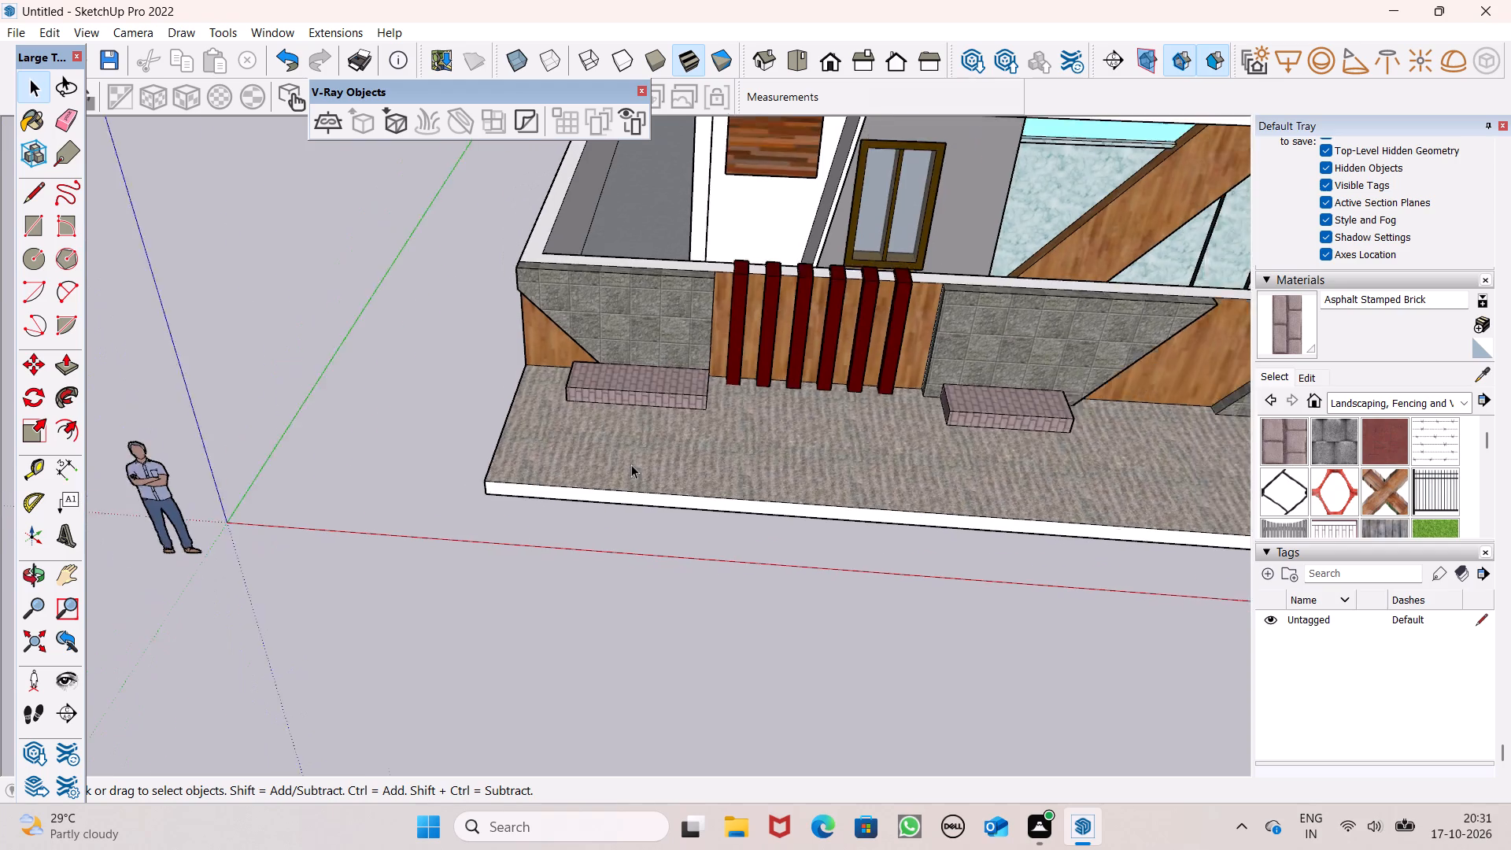
scroll(631, 464, "down", 2)
scroll(1296, 381, "up", 7)
scroll(1371, 378, "up", 5)
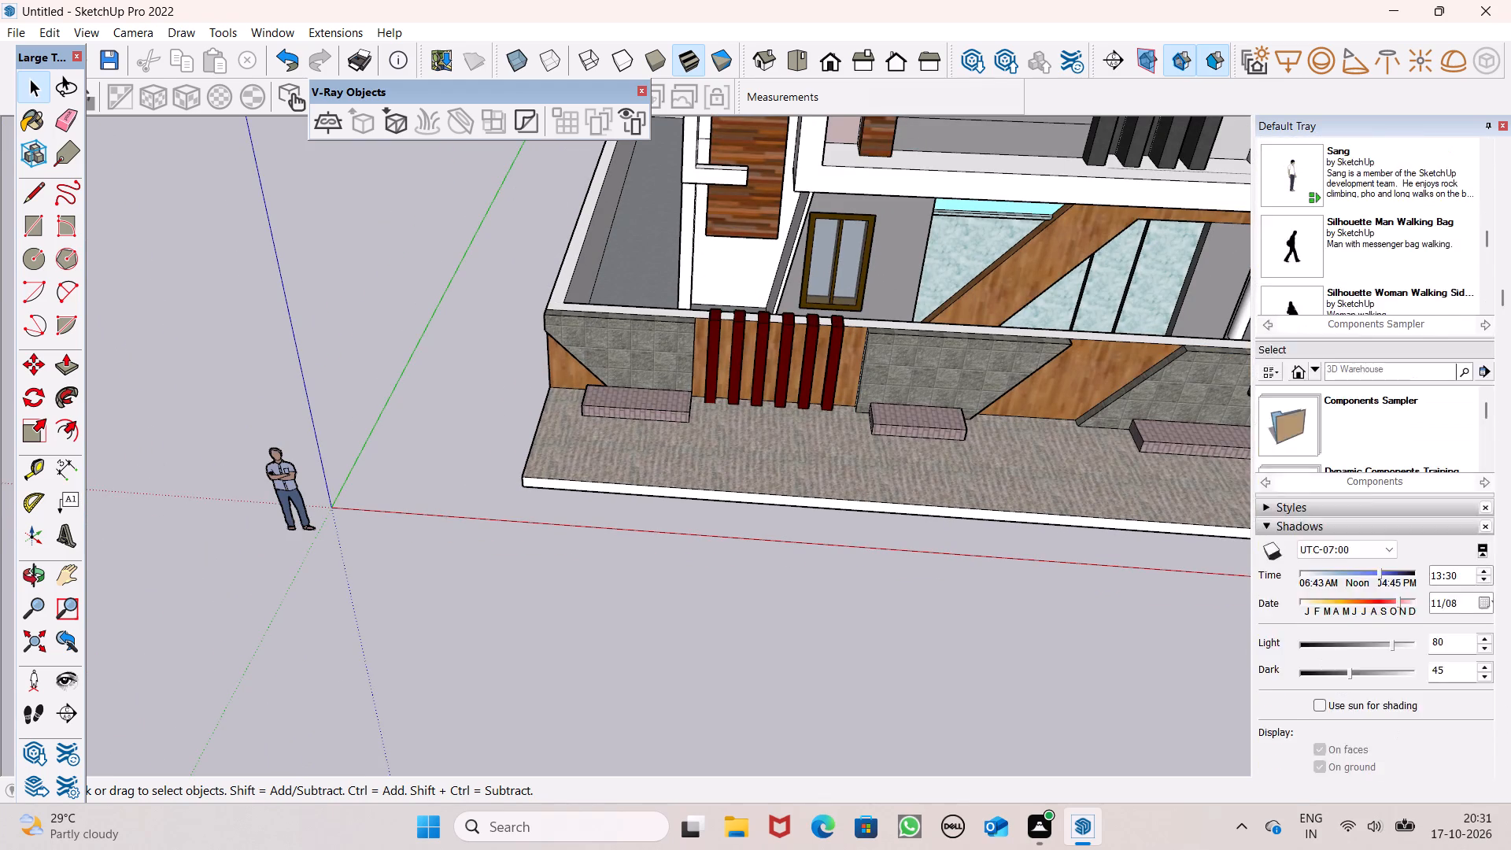
scroll(1368, 371, "up", 7)
left_click(1406, 220)
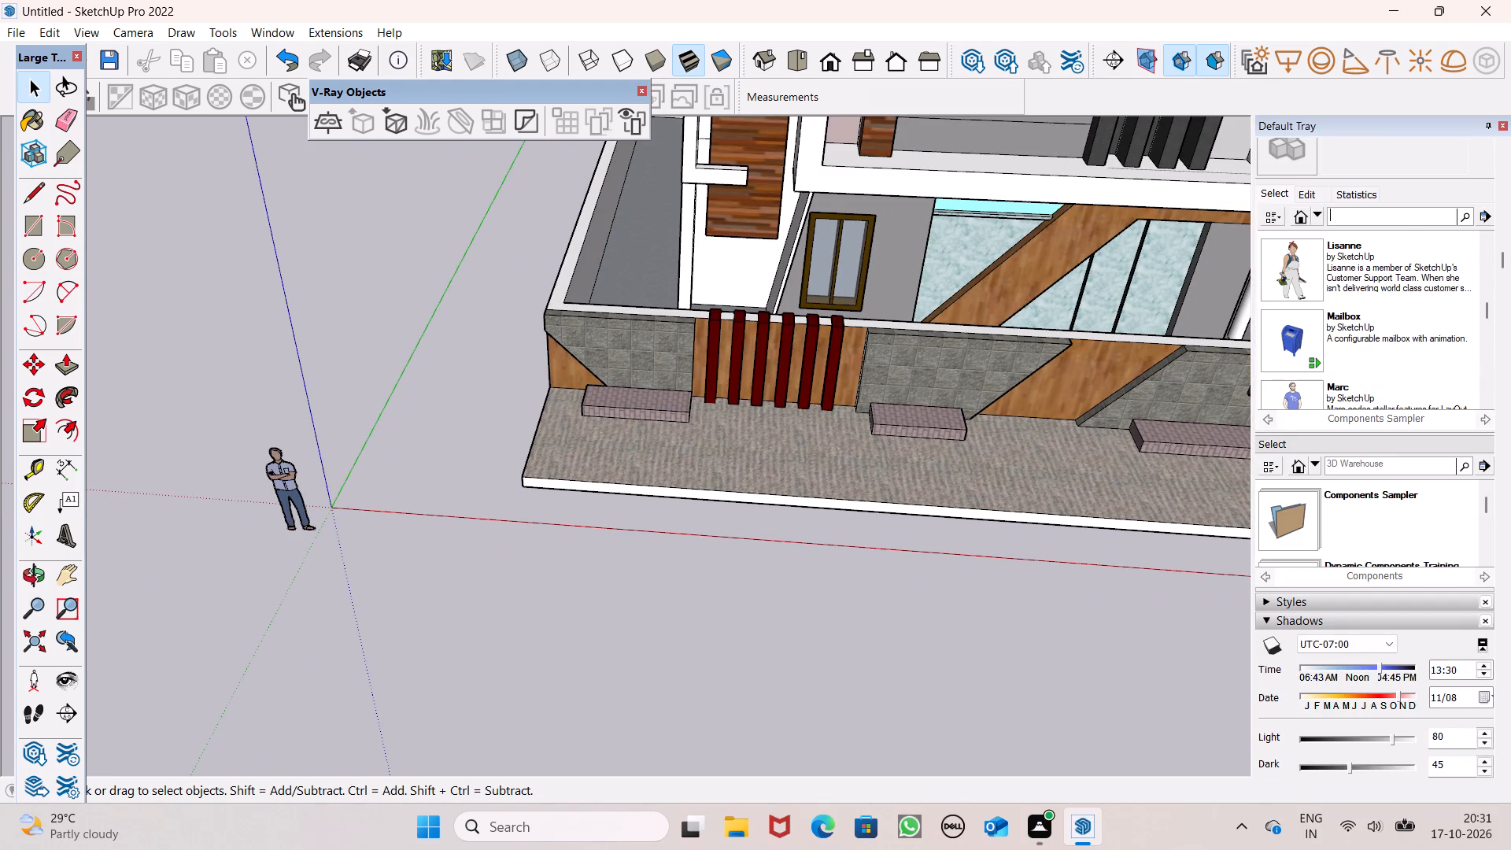
type("plants")
key("Return")
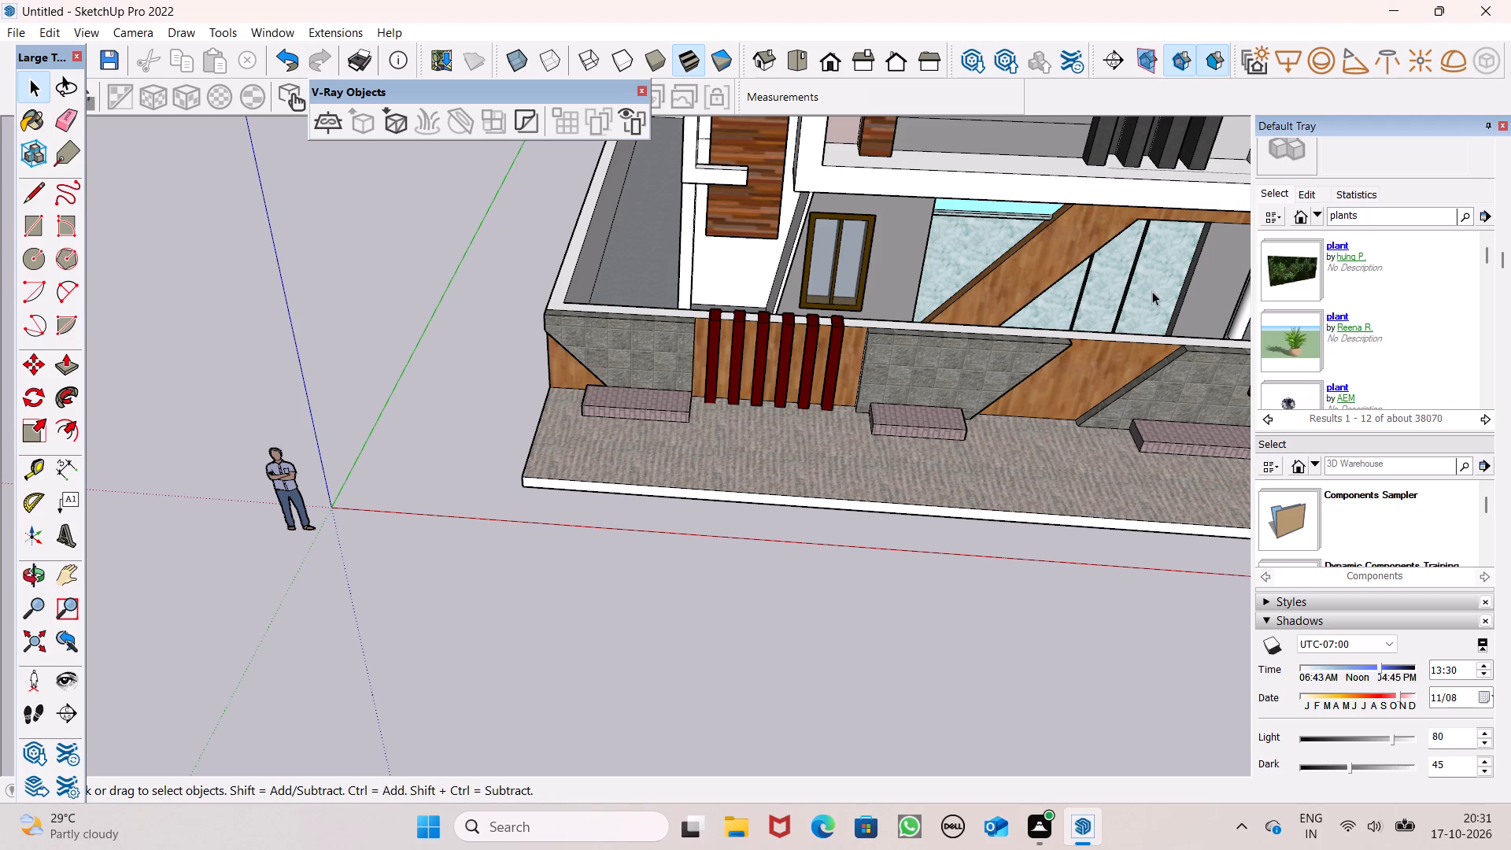
left_click(1286, 343)
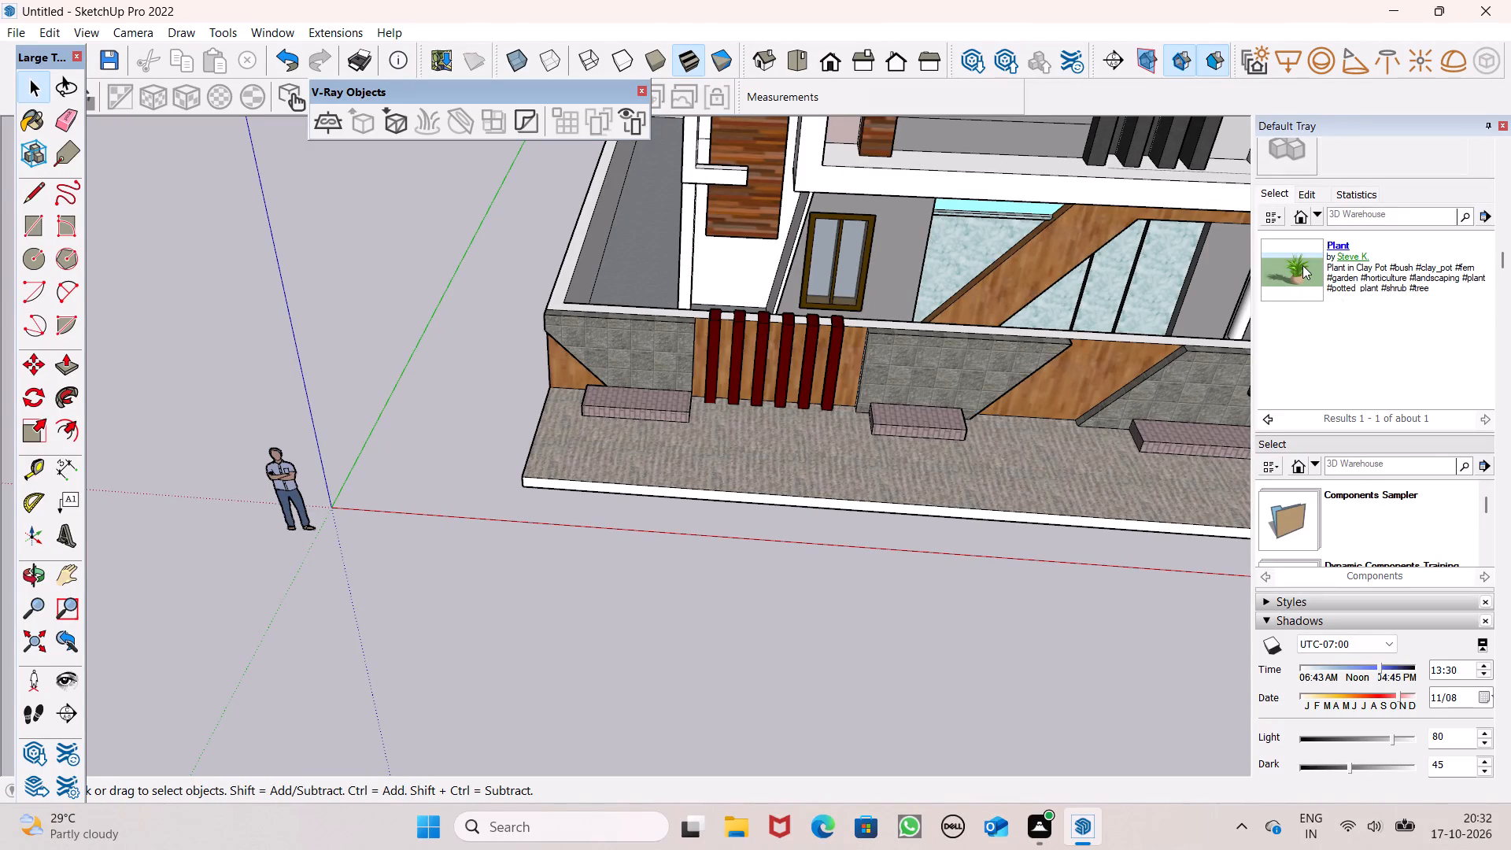
left_click(1302, 265)
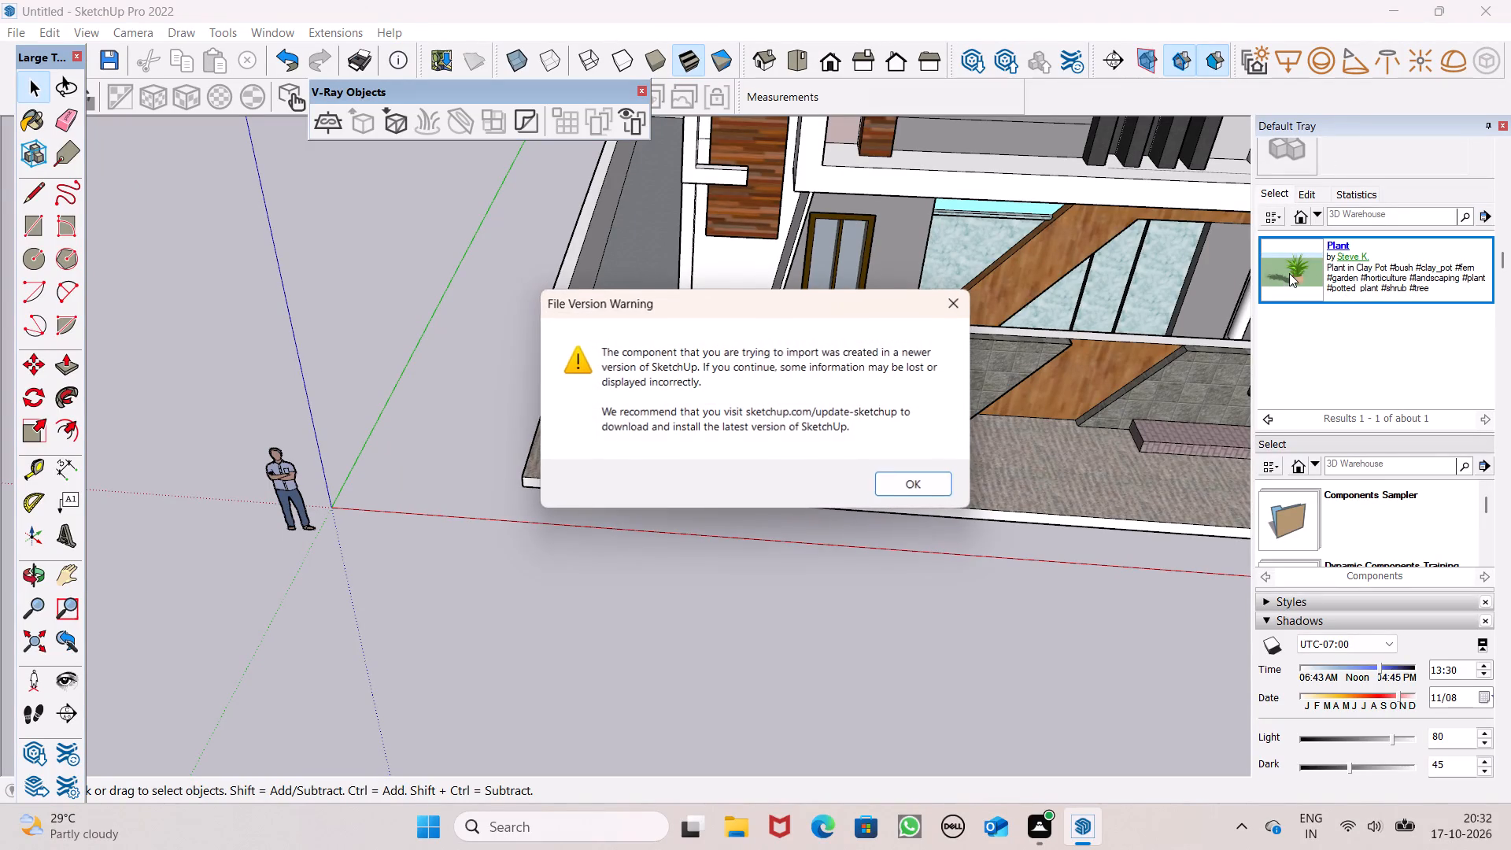
left_click(918, 479)
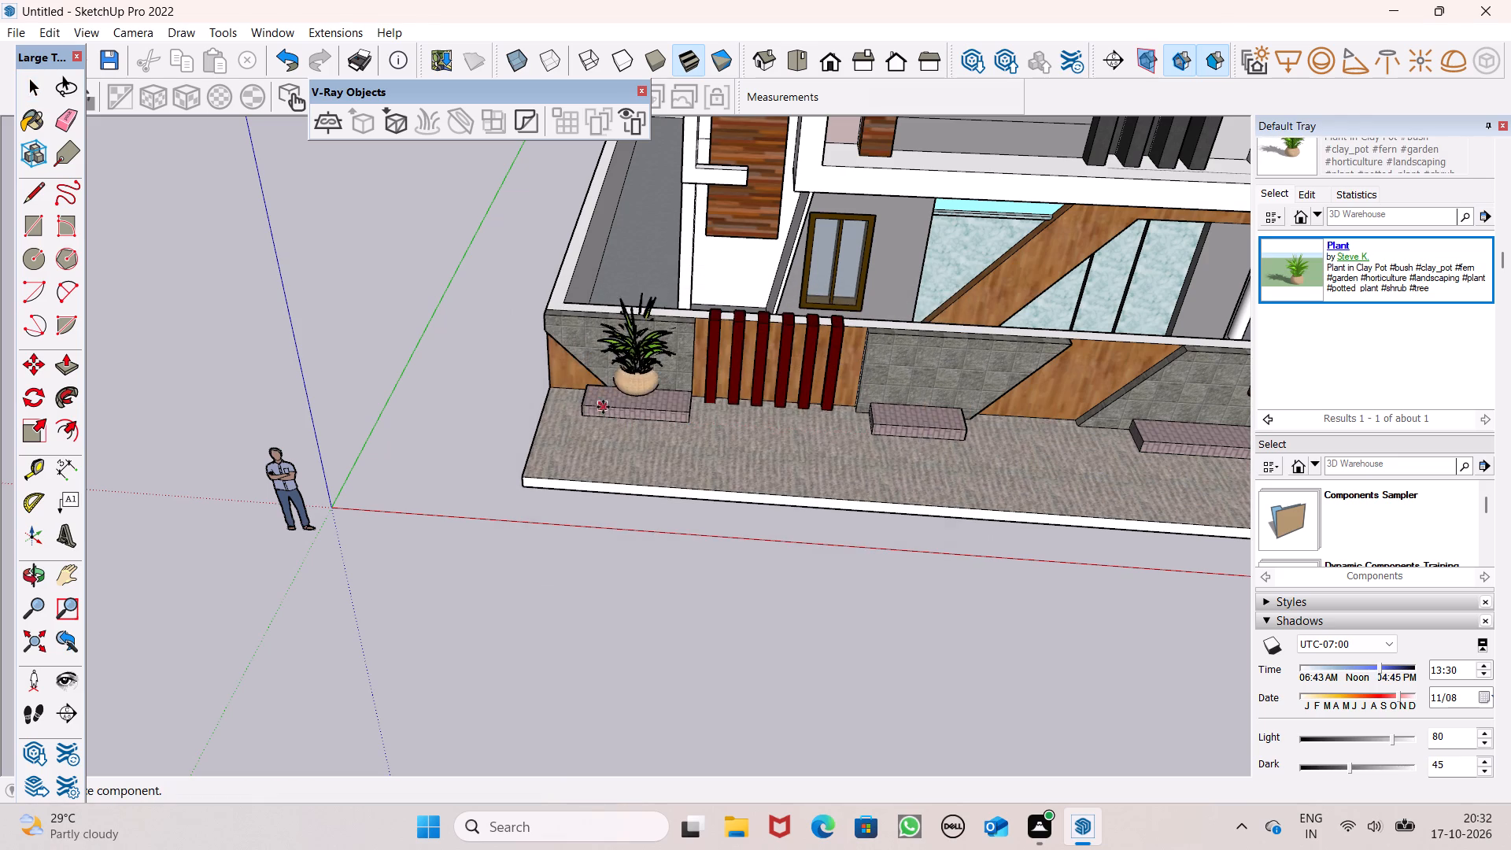
middle_click_drag(606, 404, 597, 271)
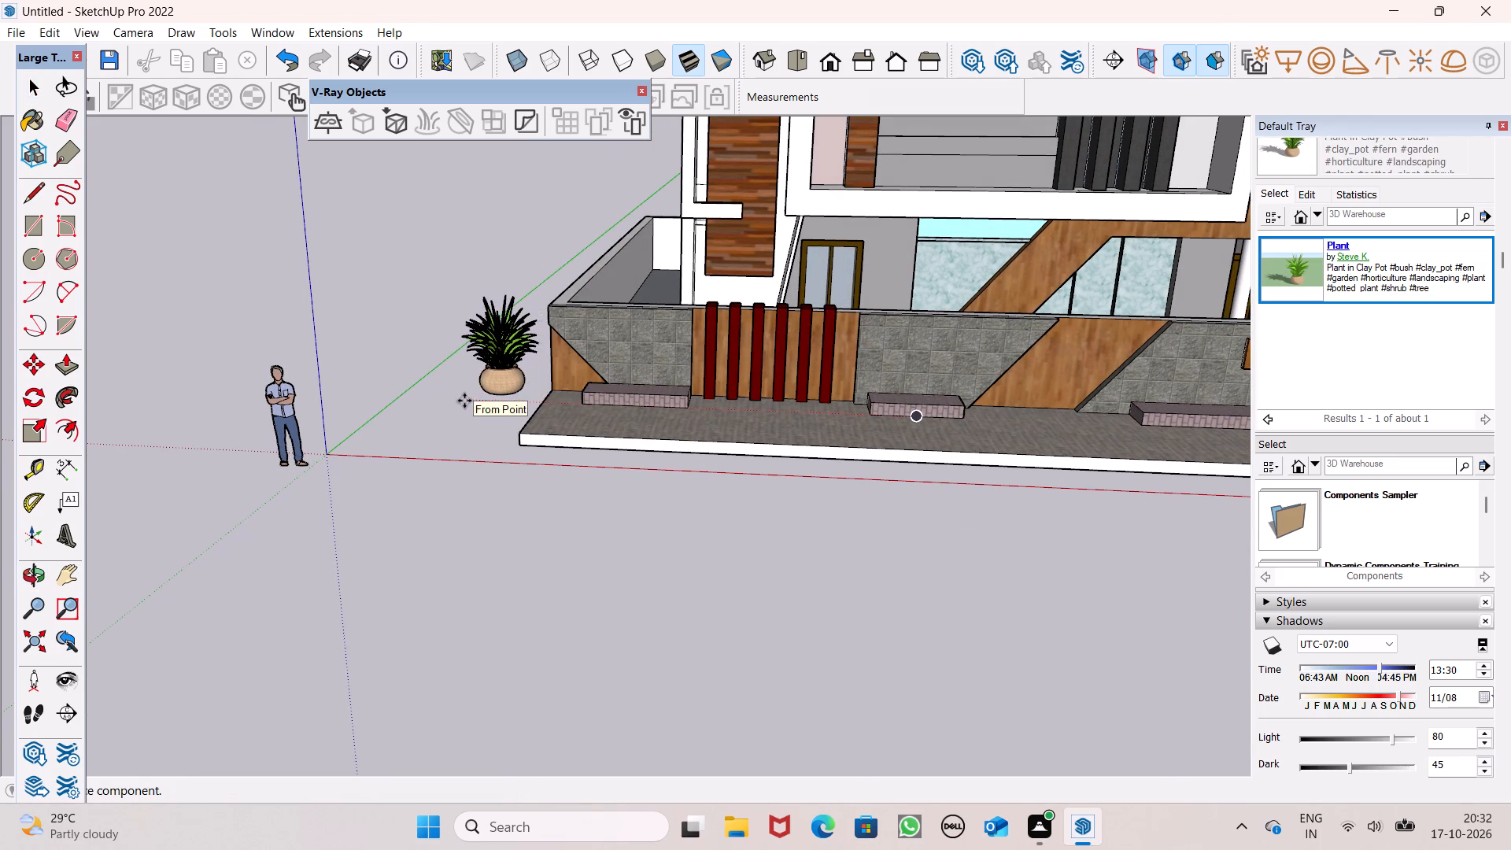
left_click(454, 398)
Move the potted plant to the outer end of the low brick block, in front of the stone panel.
middle_click_drag(687, 462, 436, 522)
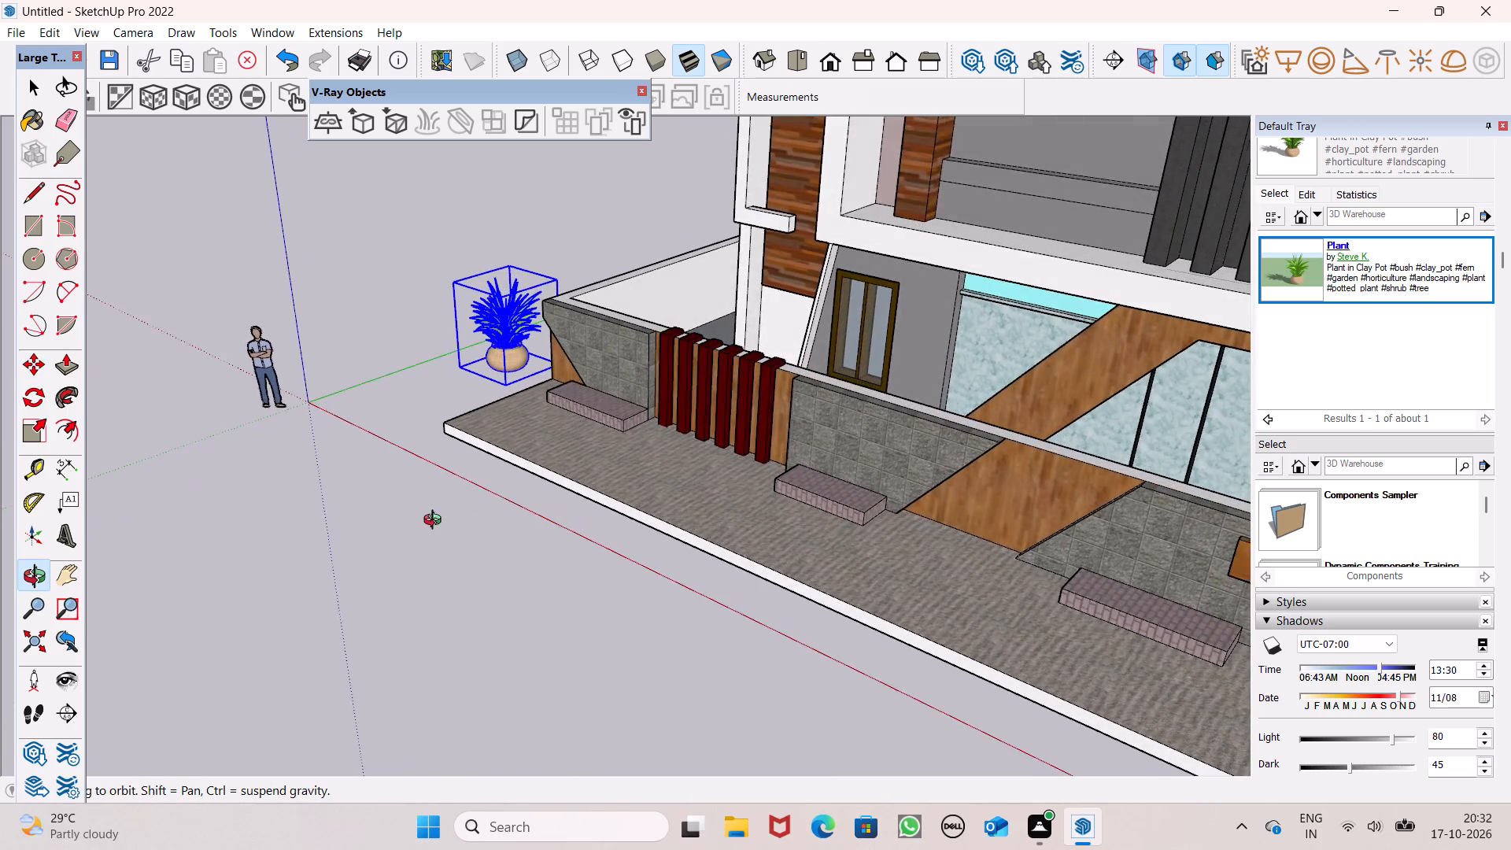
middle_click_drag(436, 522, 436, 520)
scroll(501, 438, "up", 8)
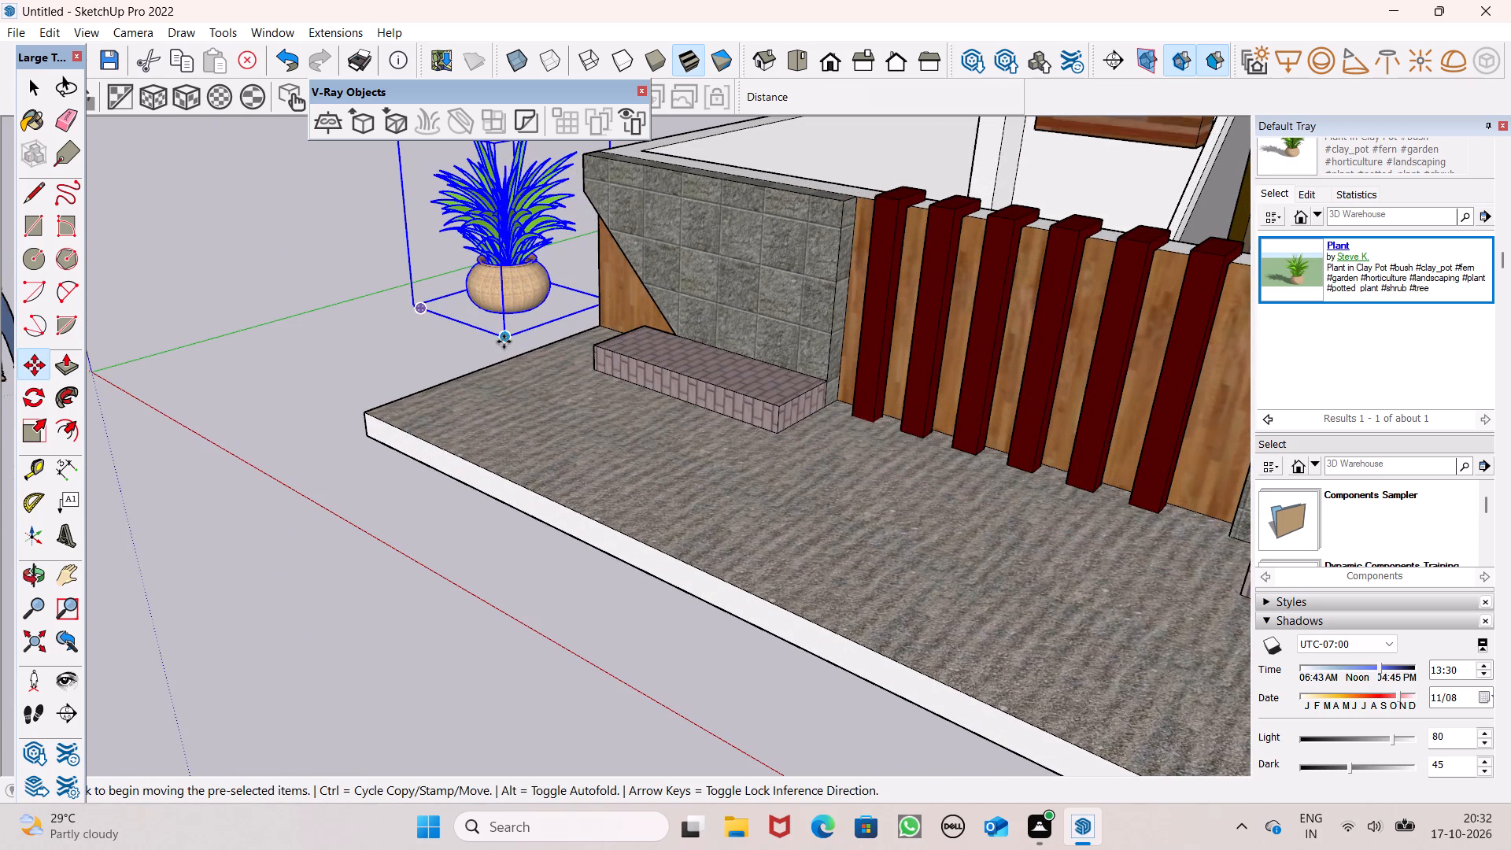
left_click_drag(501, 338, 702, 371)
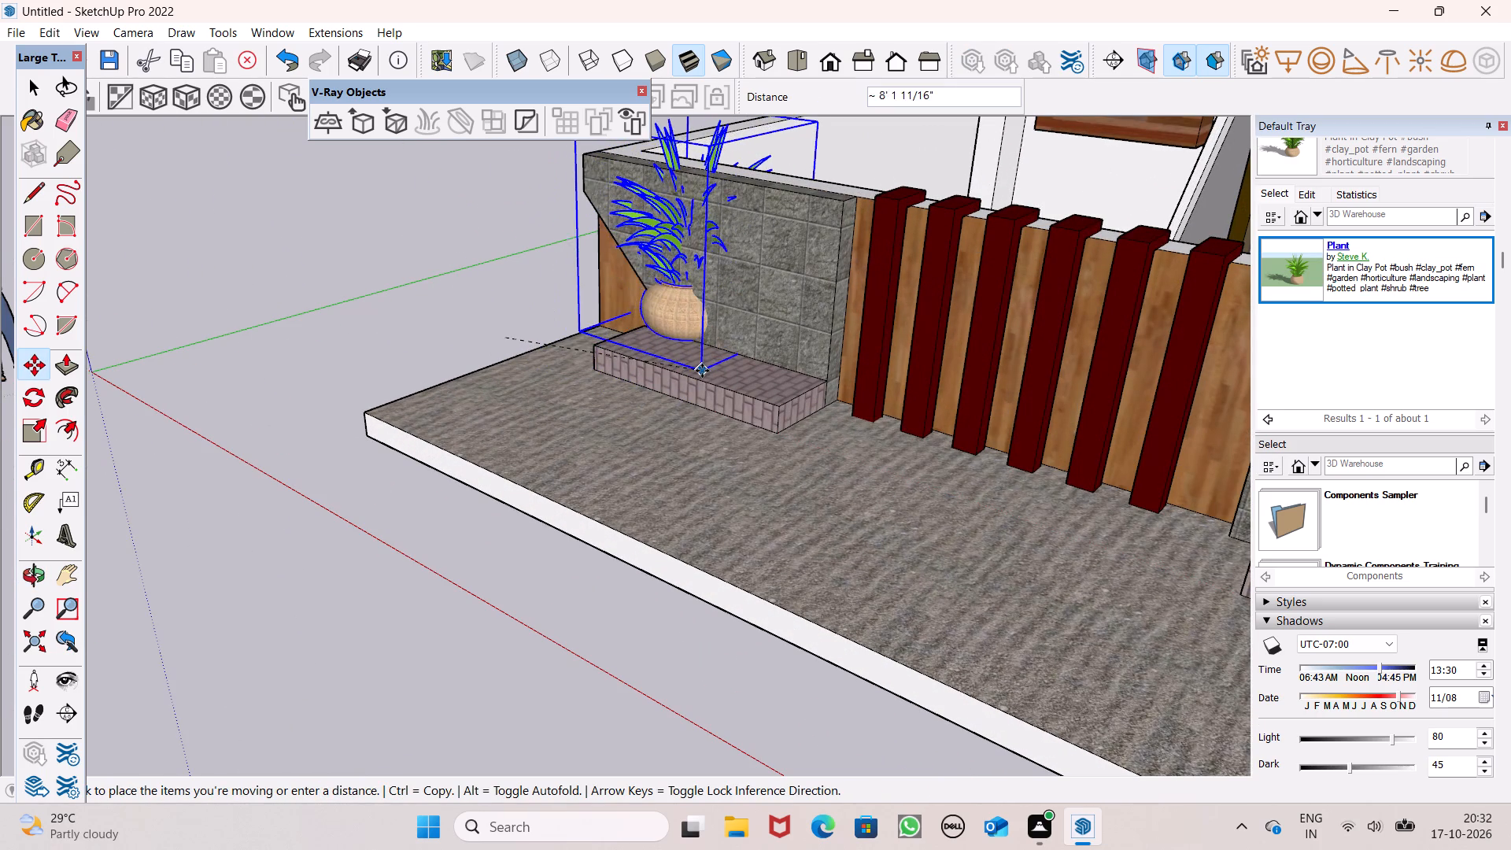
left_click_drag(702, 371, 543, 428)
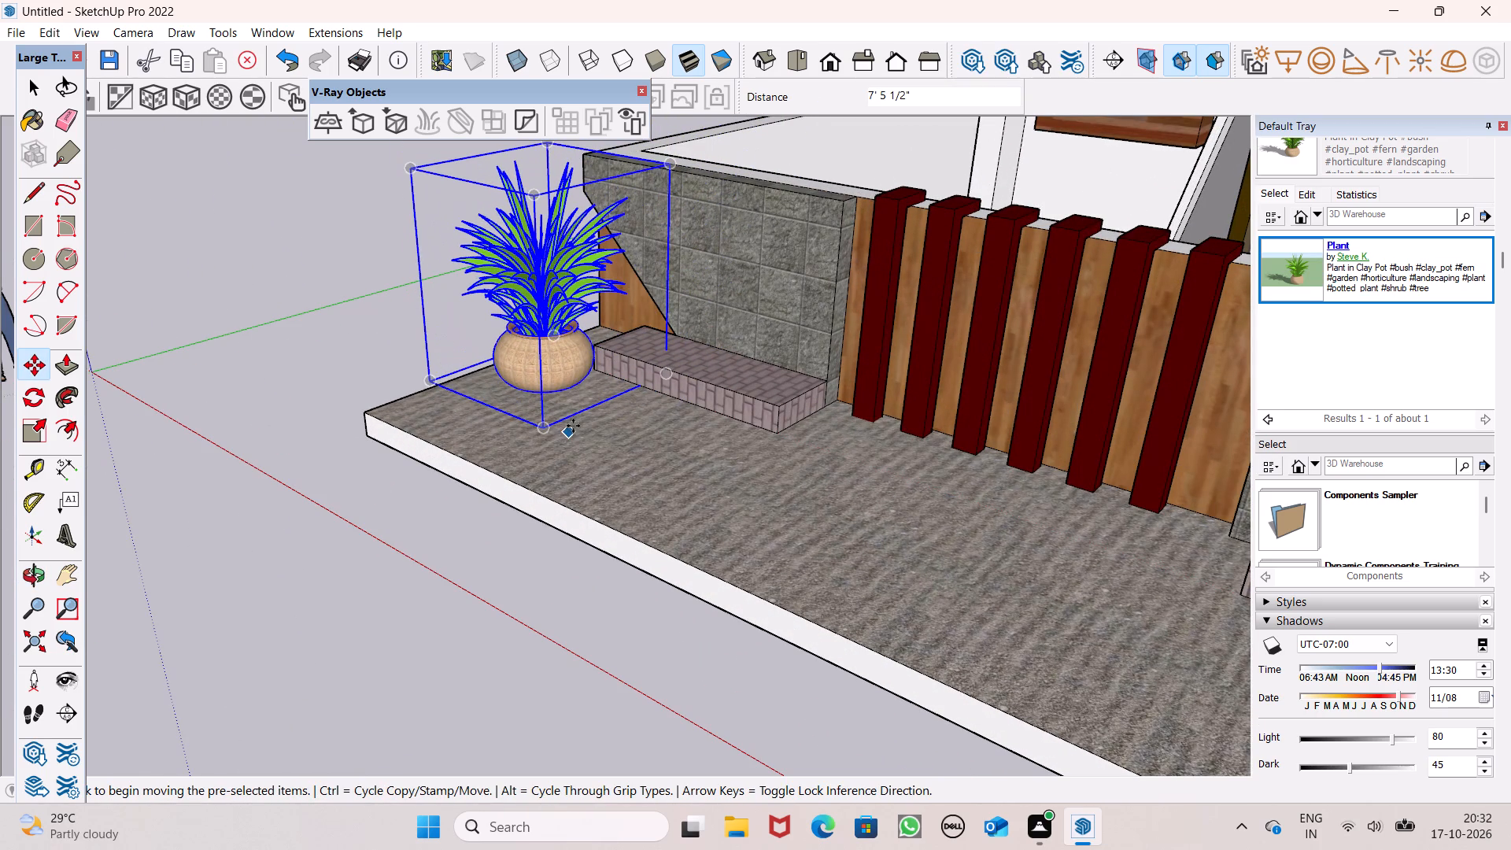
middle_click_drag(744, 338, 500, 375)
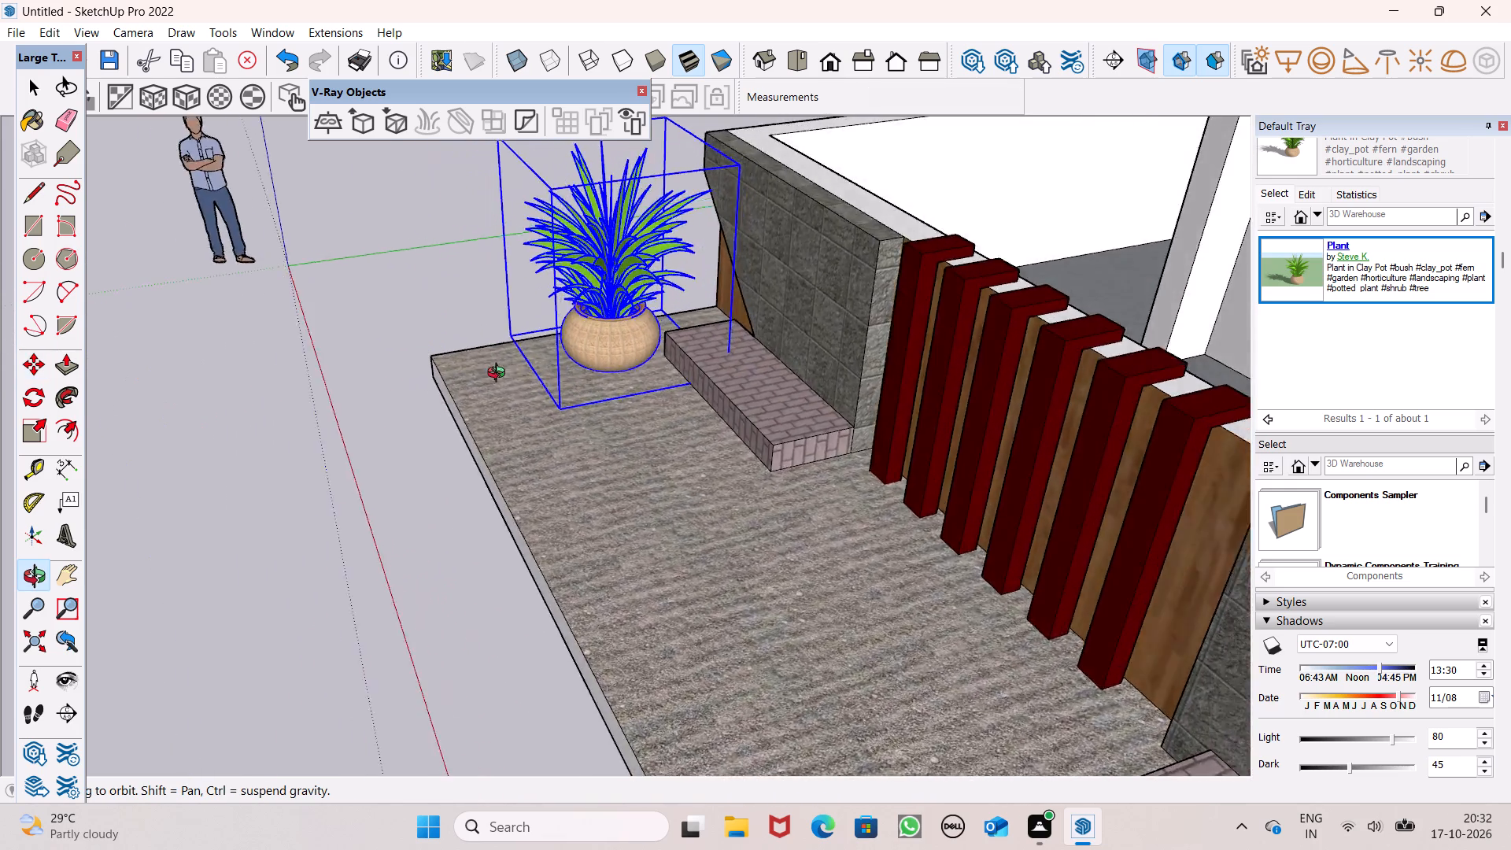
middle_click_drag(500, 375, 547, 288)
scroll(541, 285, "up", 1)
scroll(563, 349, "up", 4)
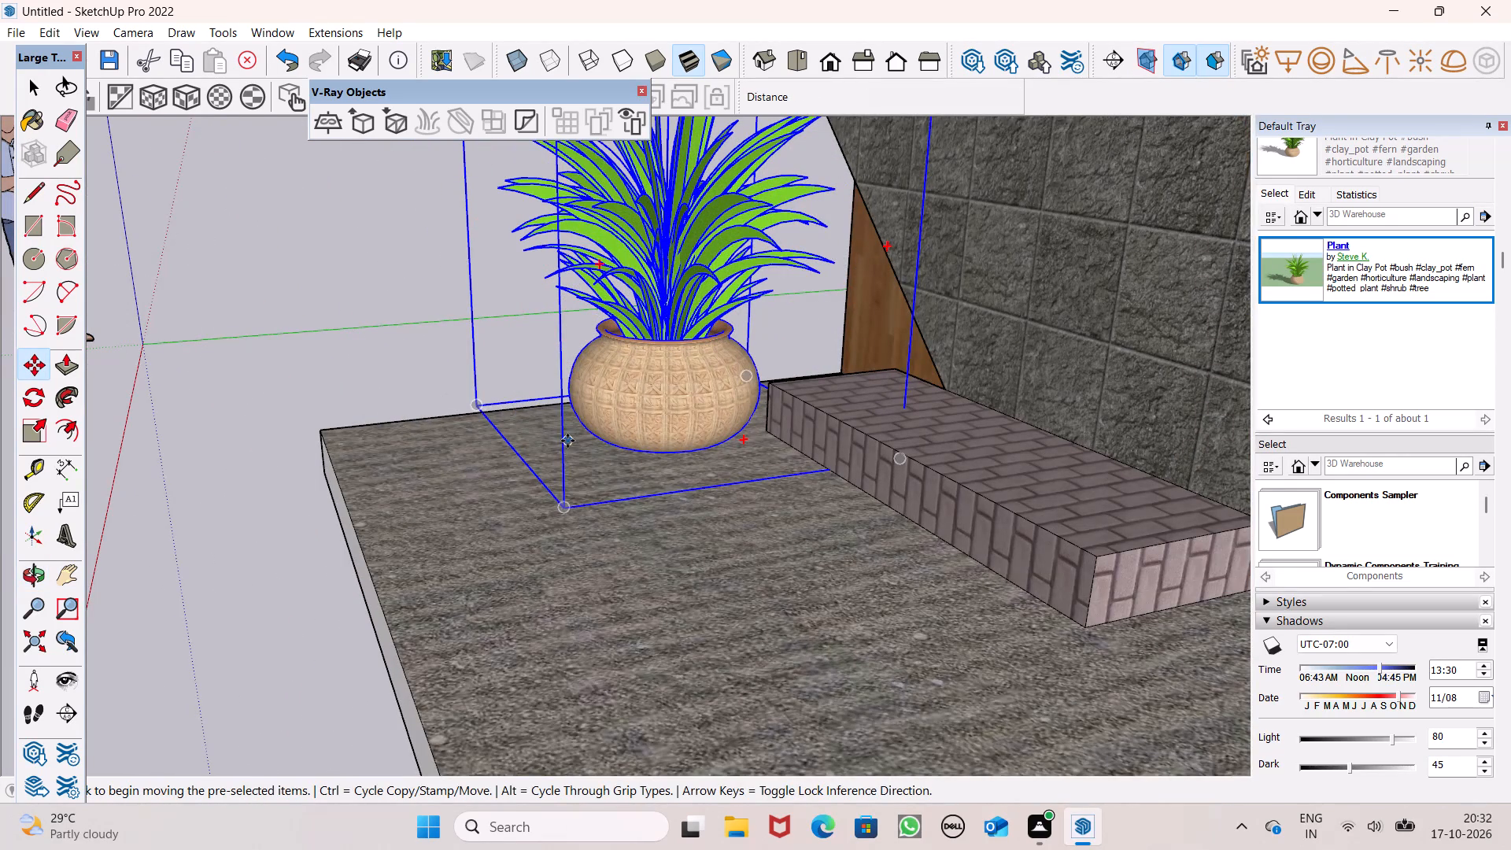
left_click_drag(563, 509, 854, 471)
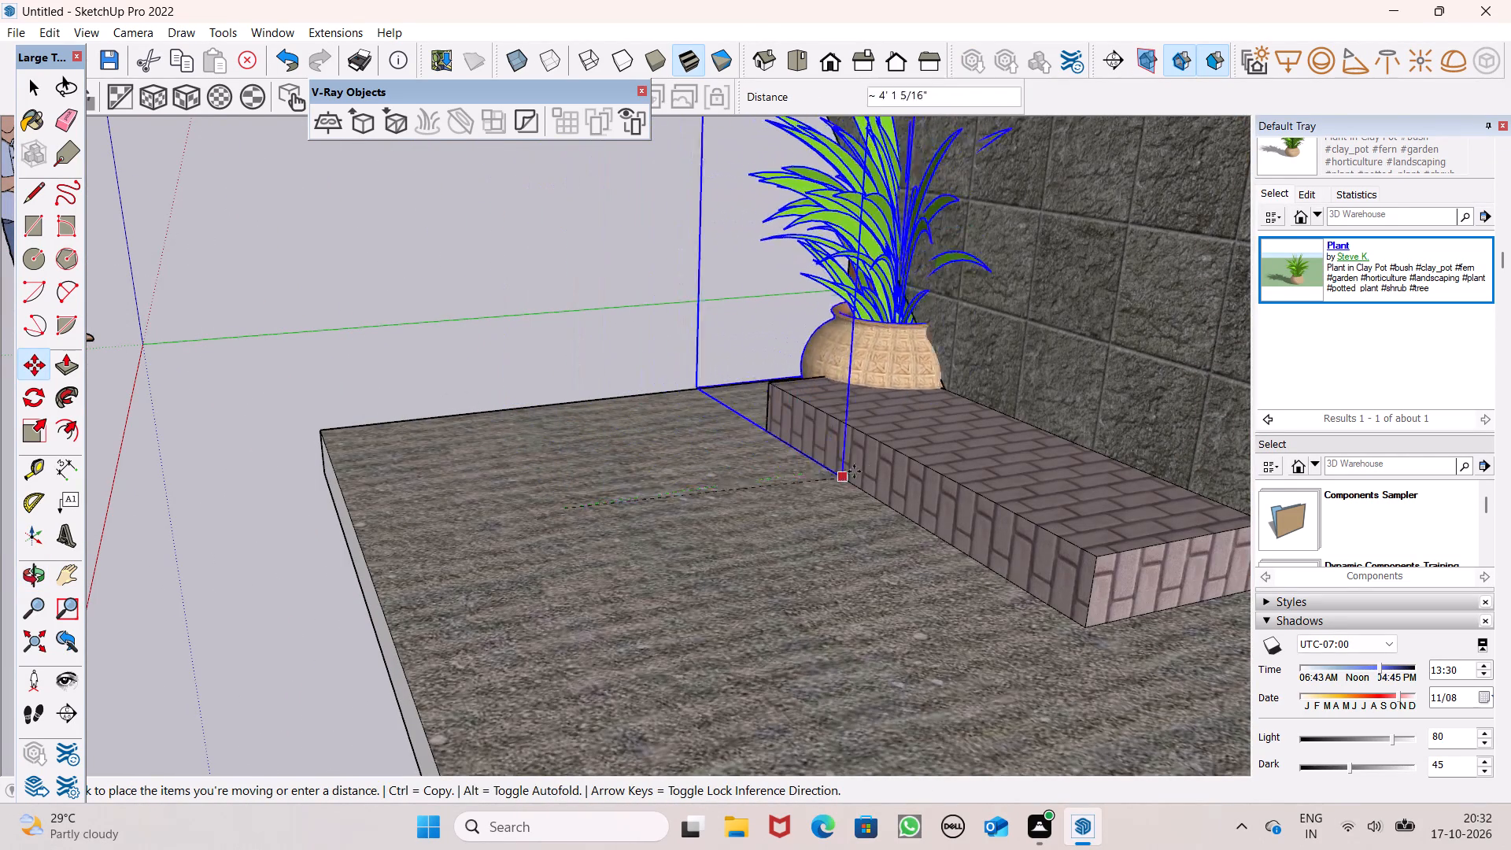
left_click_drag(854, 471, 322, 552)
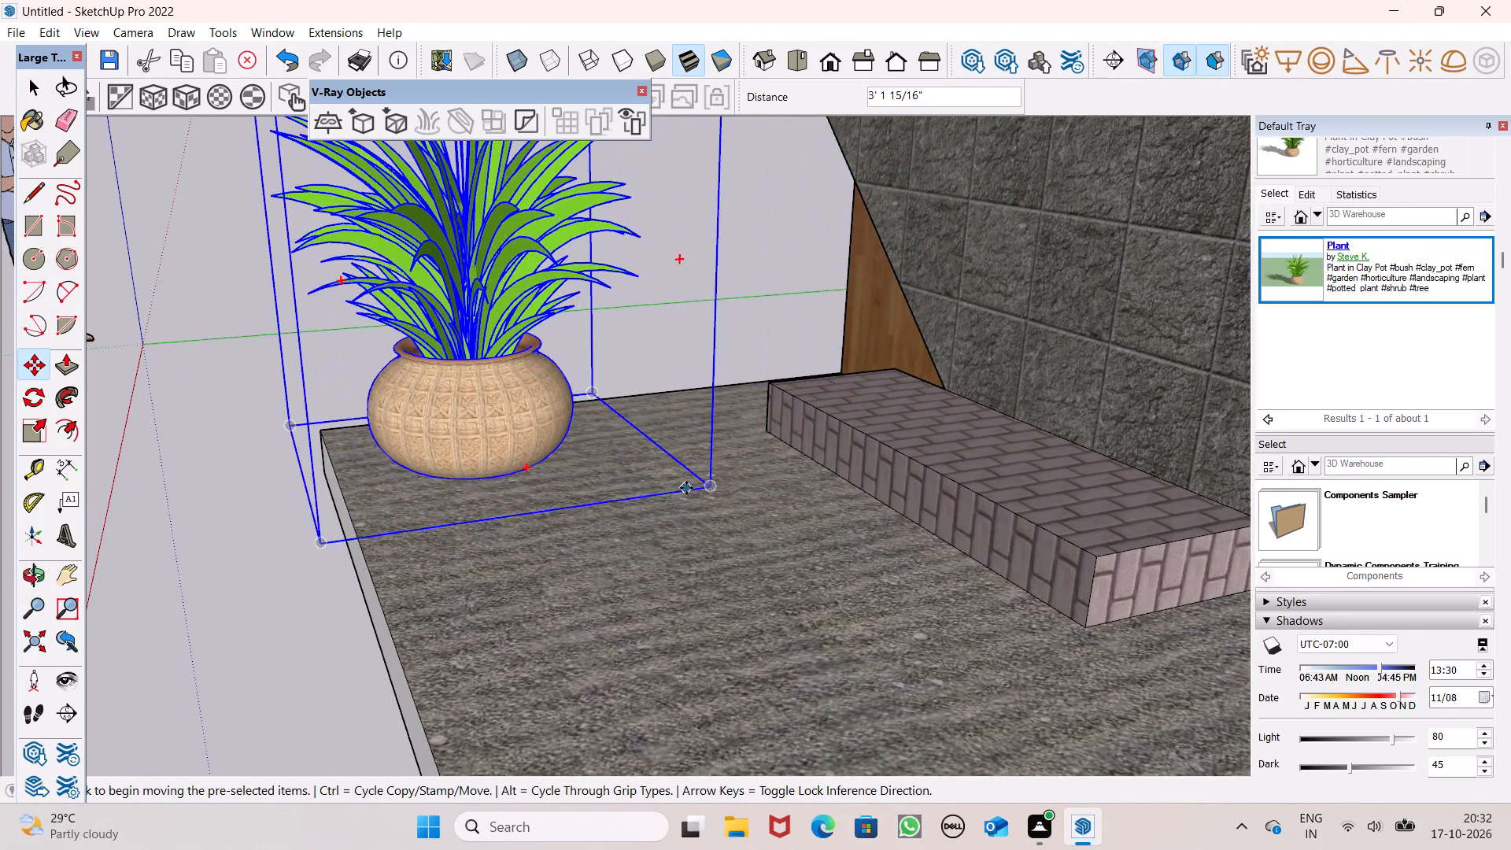
left_click_drag(720, 487, 1107, 464)
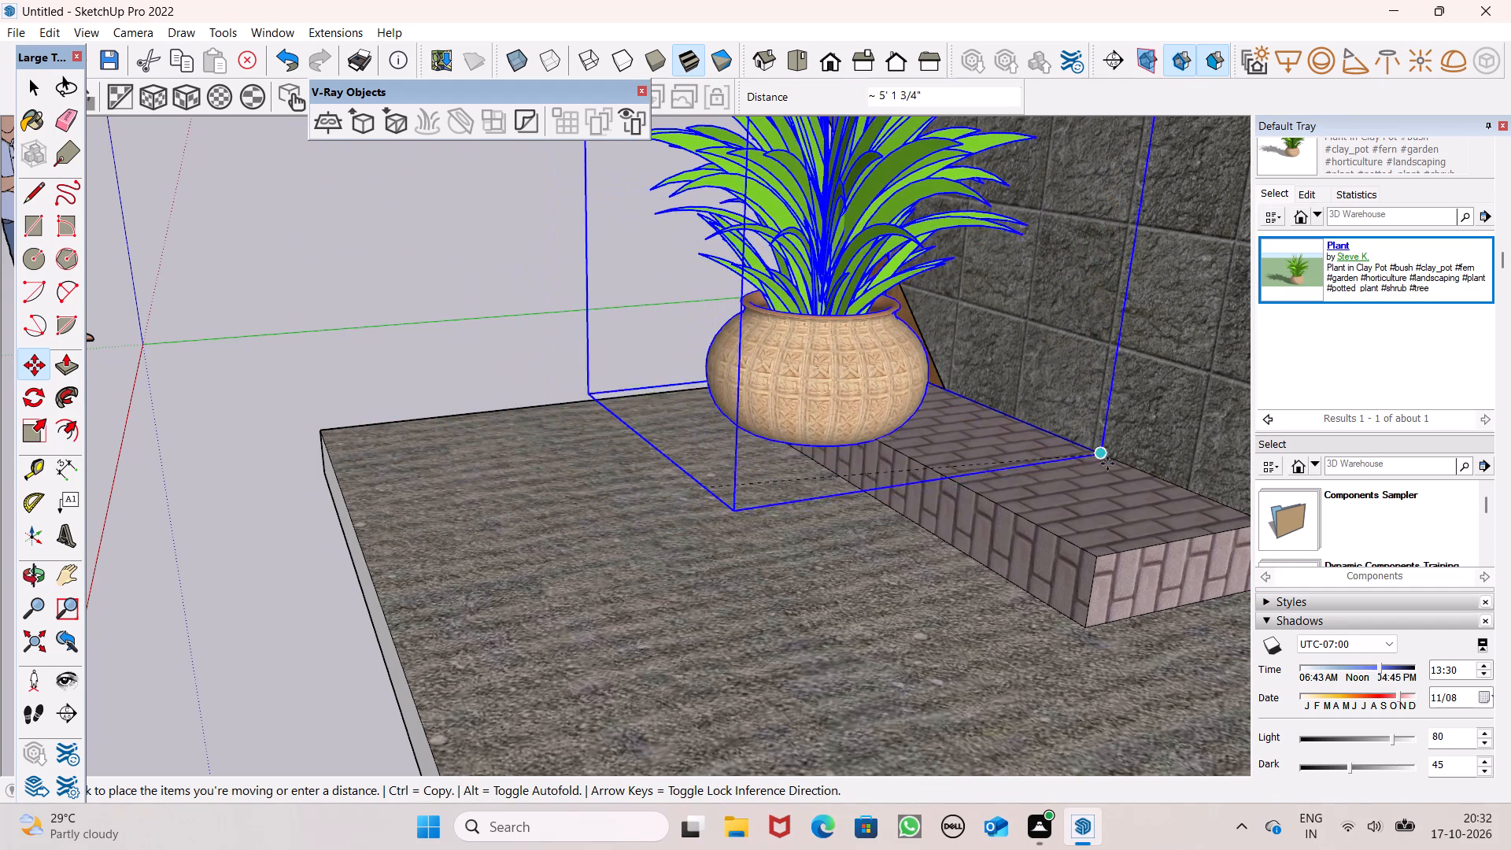
left_click_drag(1107, 464, 1128, 458)
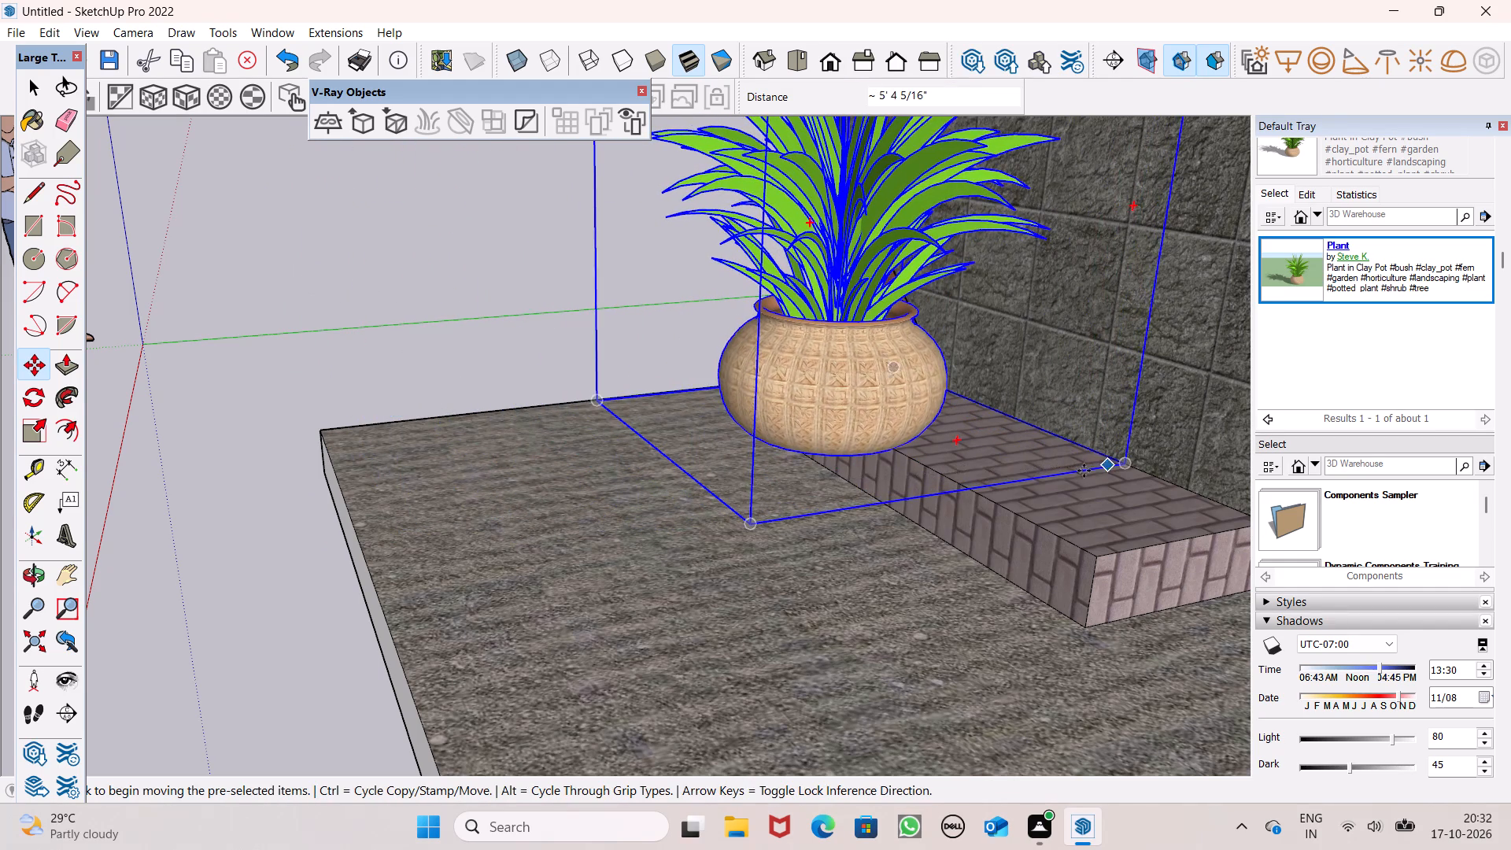
Examine the potted plant's placement and scale against the house front from several distances and angles, and deselect it.
scroll(738, 498, "down", 9)
middle_click_drag(675, 512, 1014, 505)
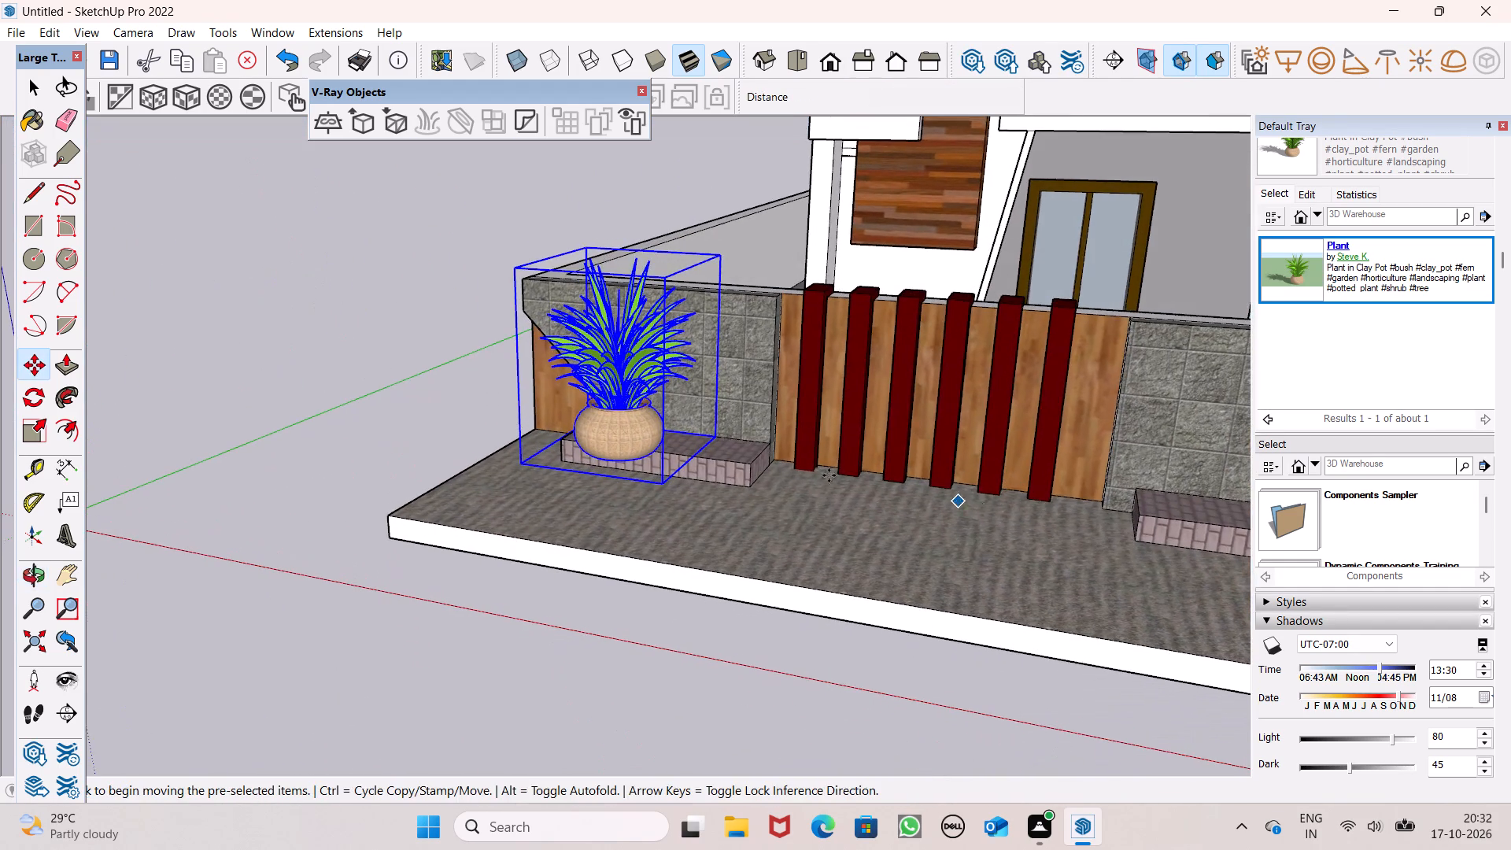
scroll(528, 470, "down", 4)
middle_click_drag(545, 513, 625, 561)
scroll(619, 550, "down", 6)
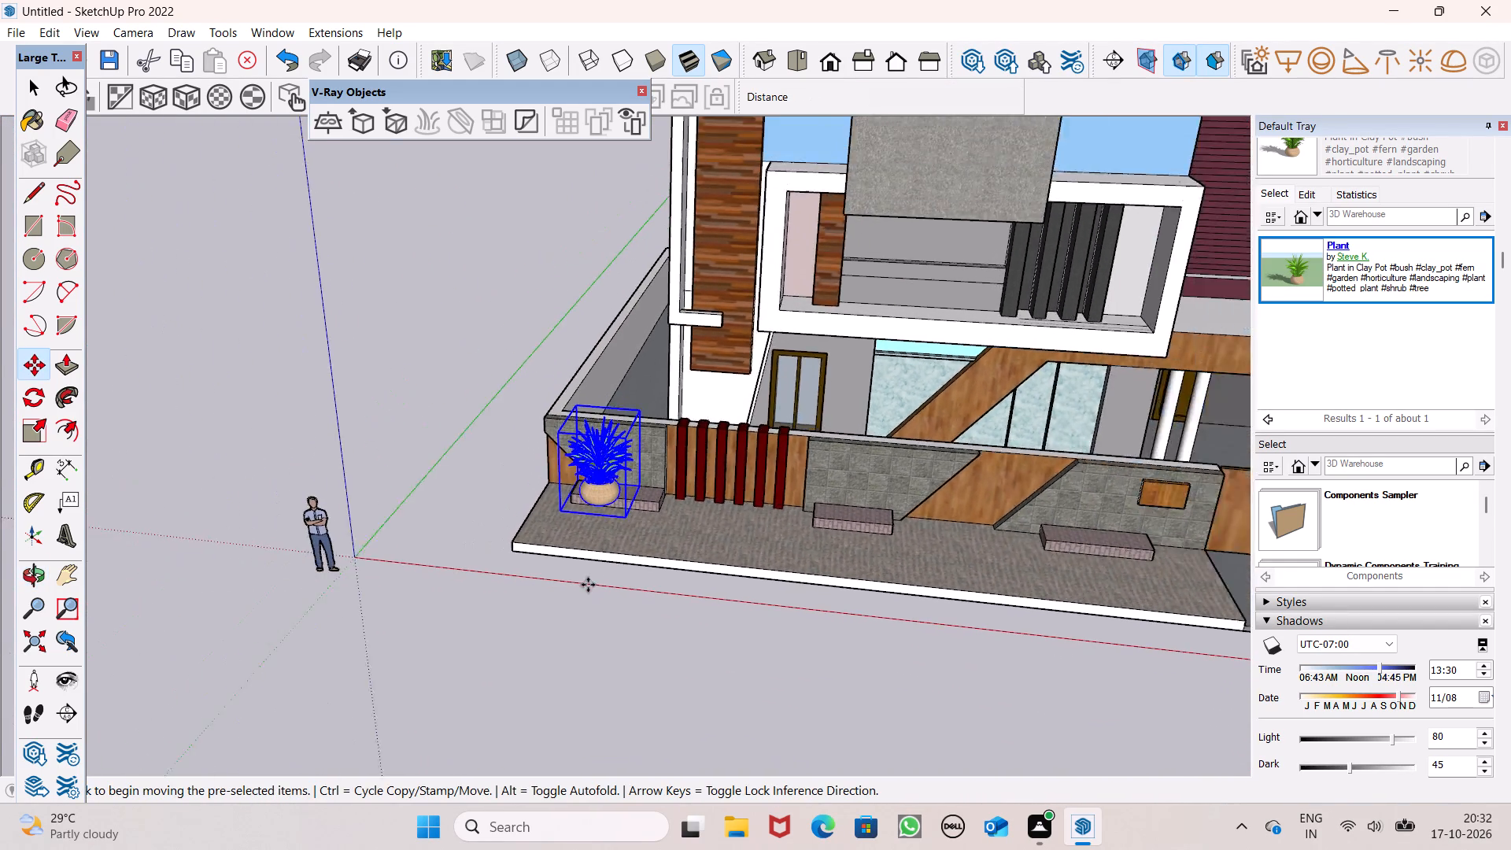
scroll(592, 577, "down", 7)
middle_click_drag(667, 544, 567, 503)
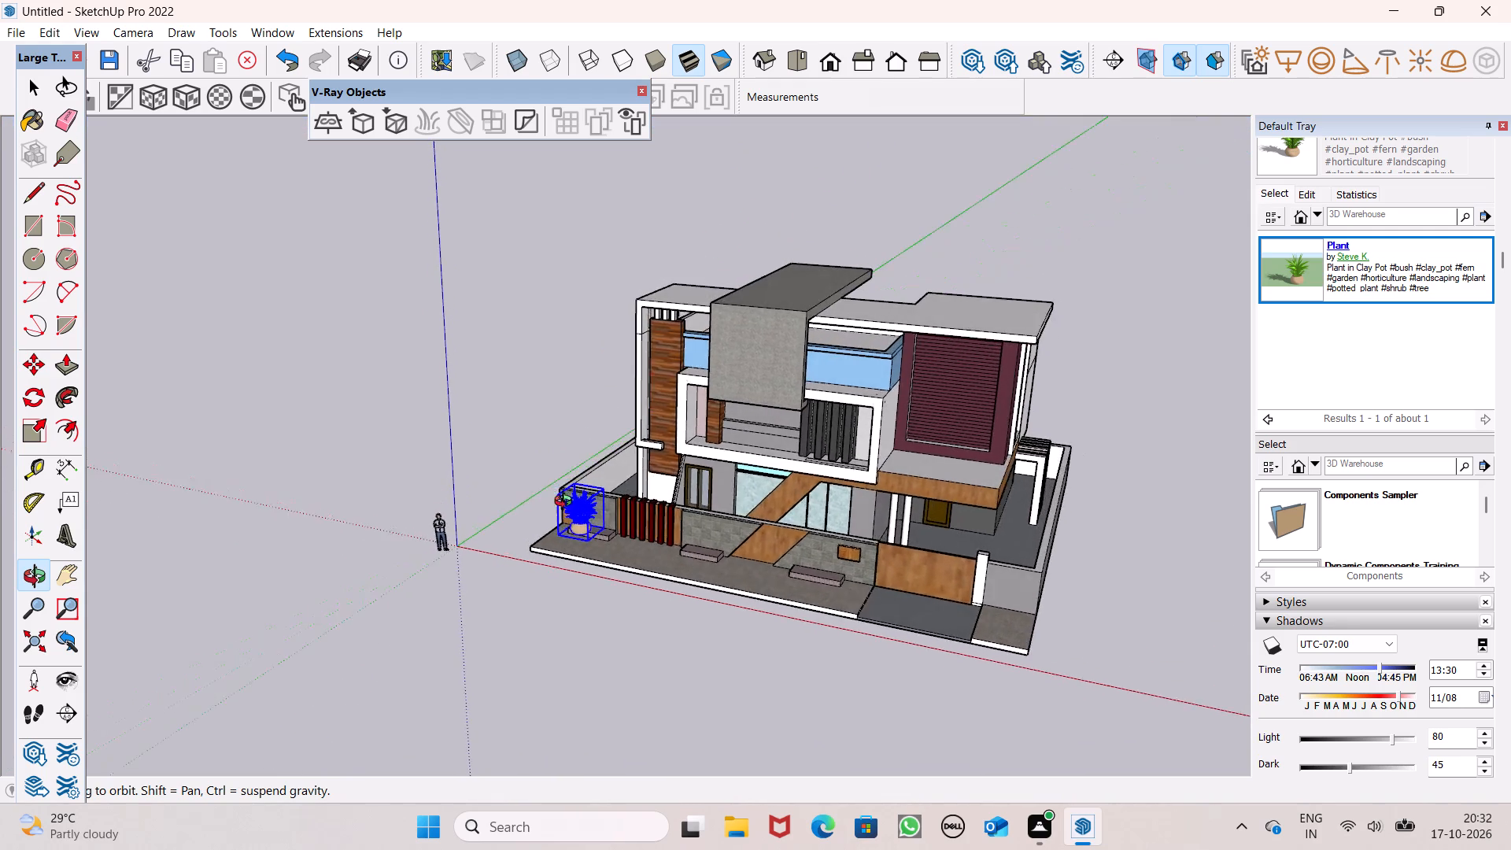
middle_click_drag(567, 503, 589, 511)
scroll(607, 527, "up", 1)
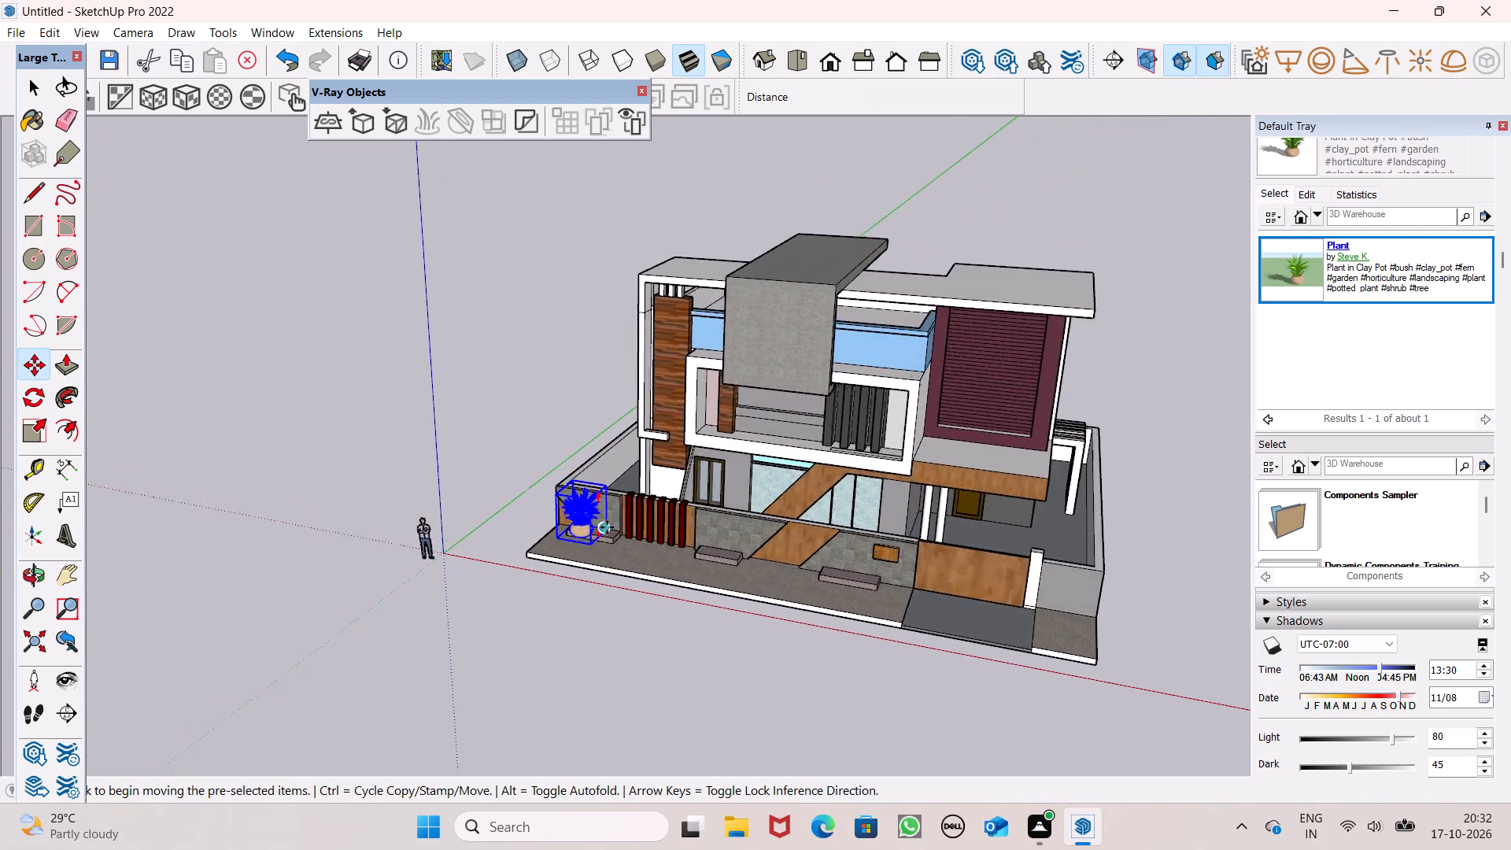
scroll(607, 527, "up", 6)
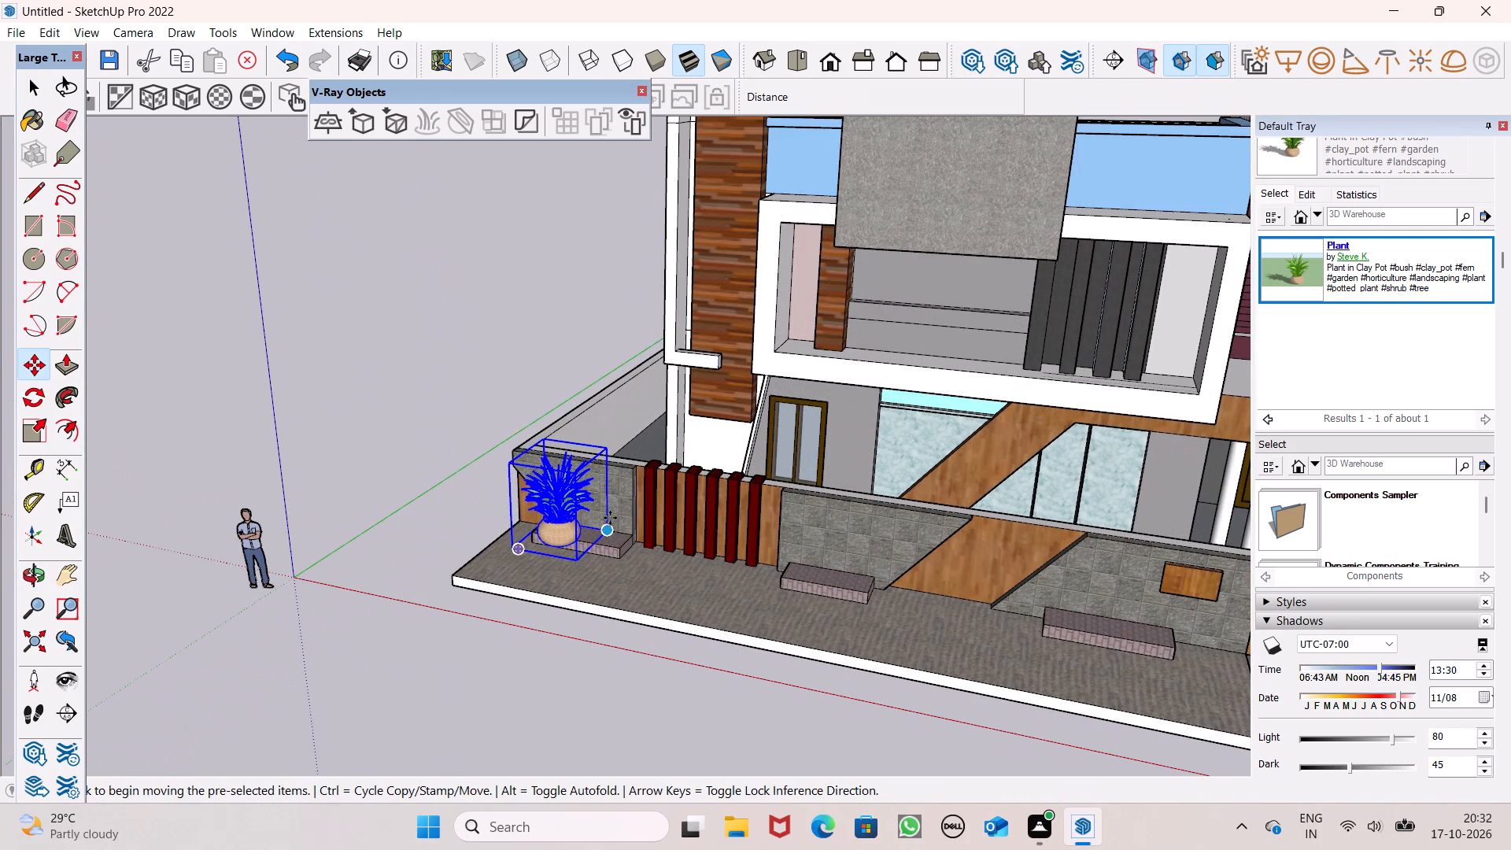
scroll(555, 498, "down", 4)
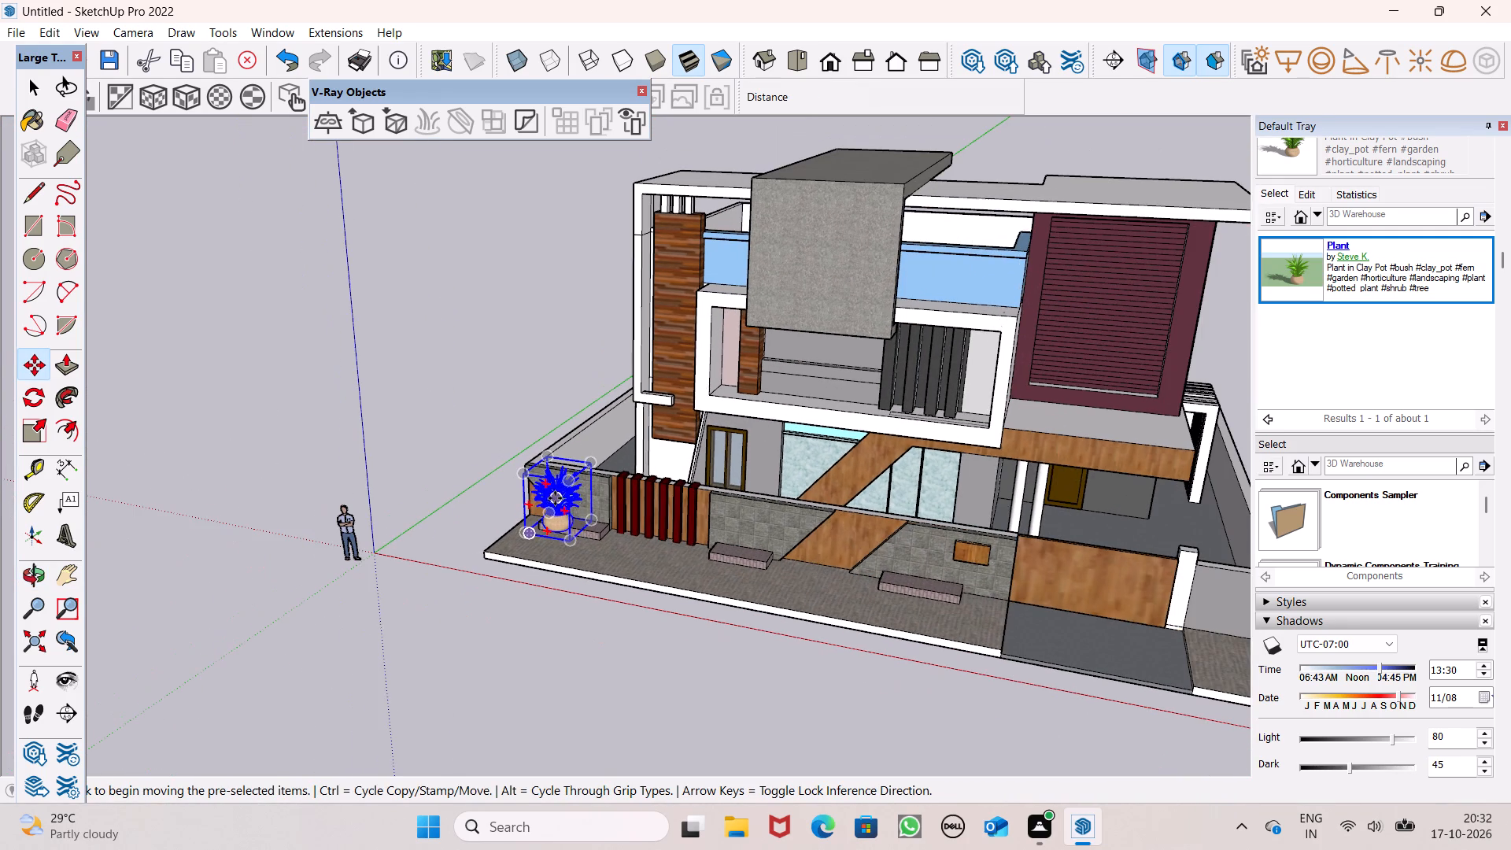
scroll(597, 538, "up", 1)
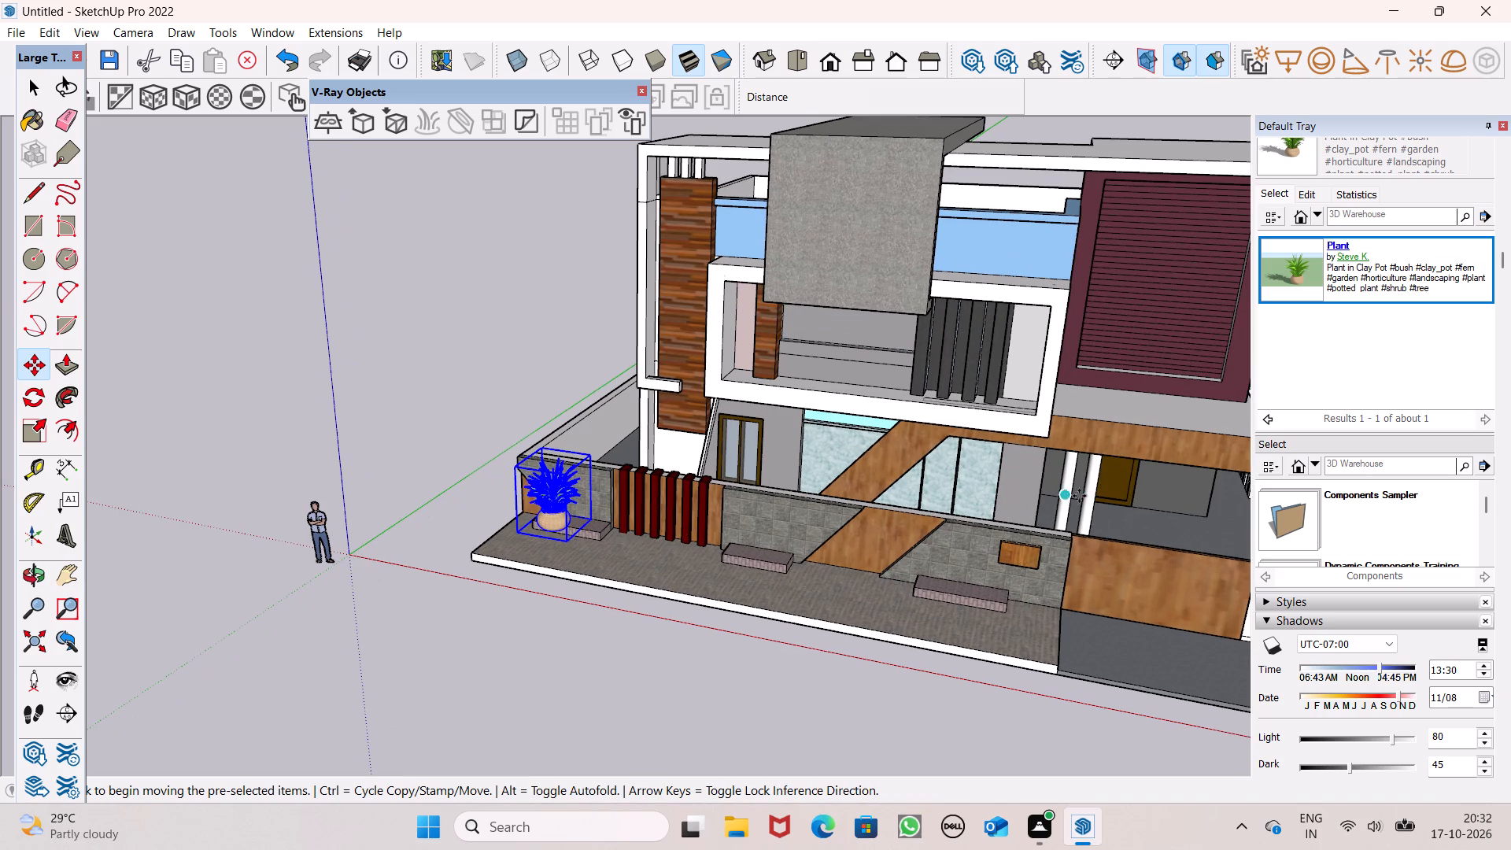
key("space")
left_click(540, 334)
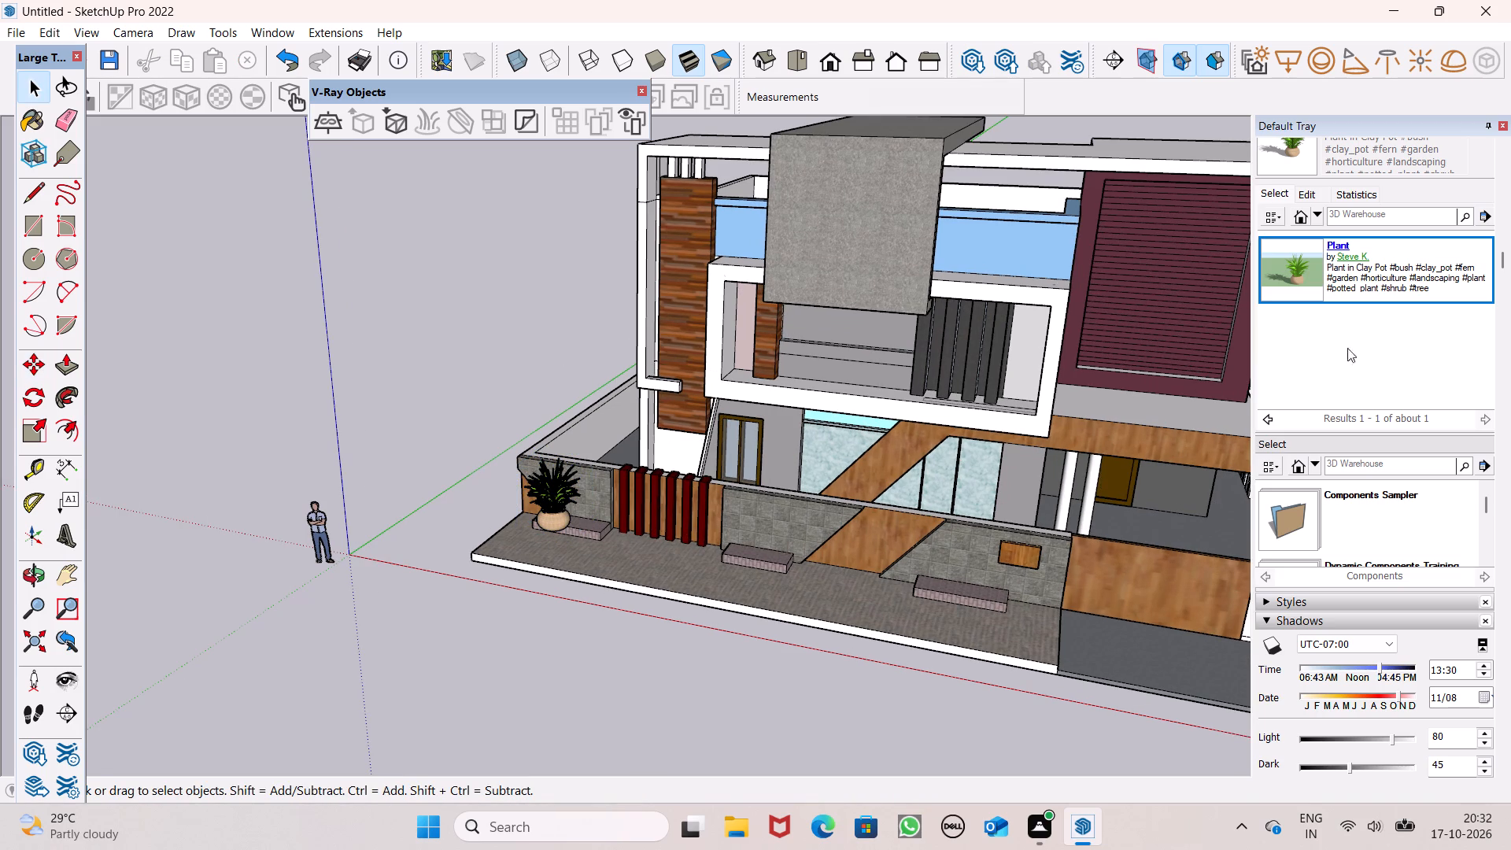
Search 3D Warehouse for "plants and flowers" and open one of the matching plant collections.
scroll(1374, 308, "up", 2)
scroll(1374, 306, "down", 2)
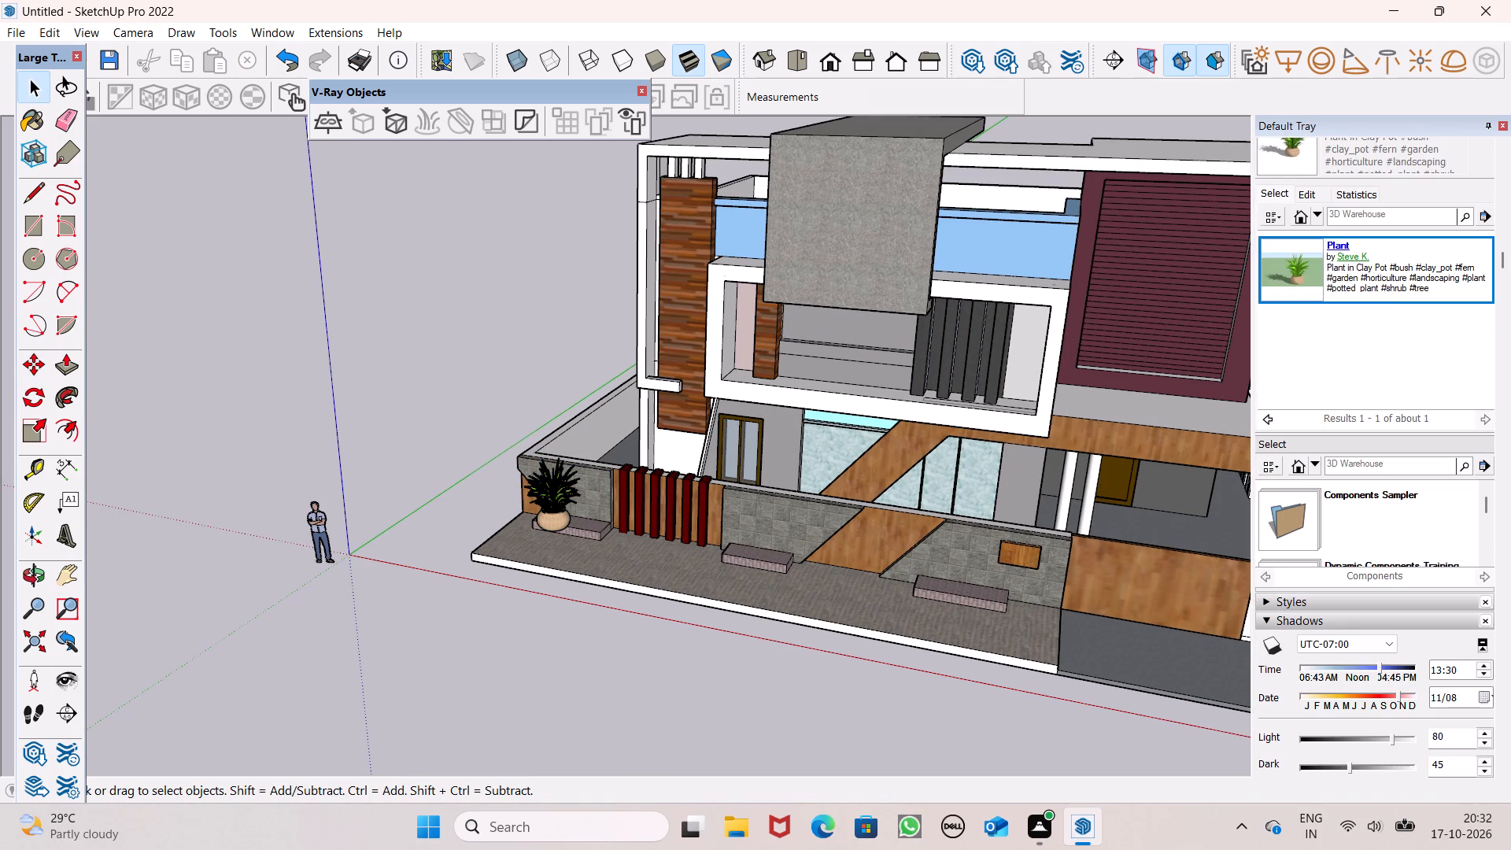
left_click(1376, 214)
type("plants")
key("space")
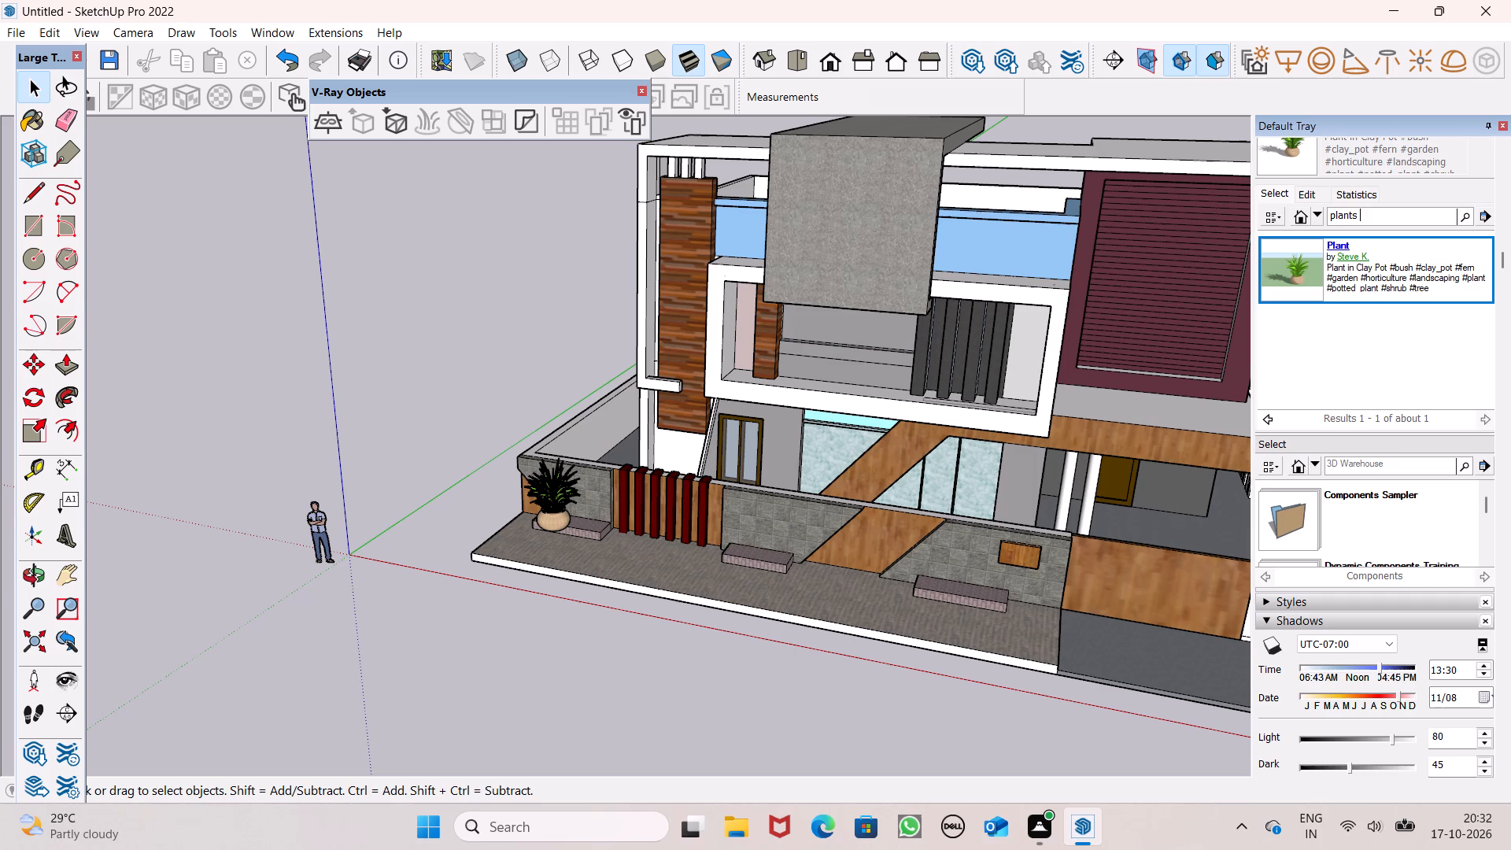
type("and floe")
key("BackSpace")
type("wers")
key("Return")
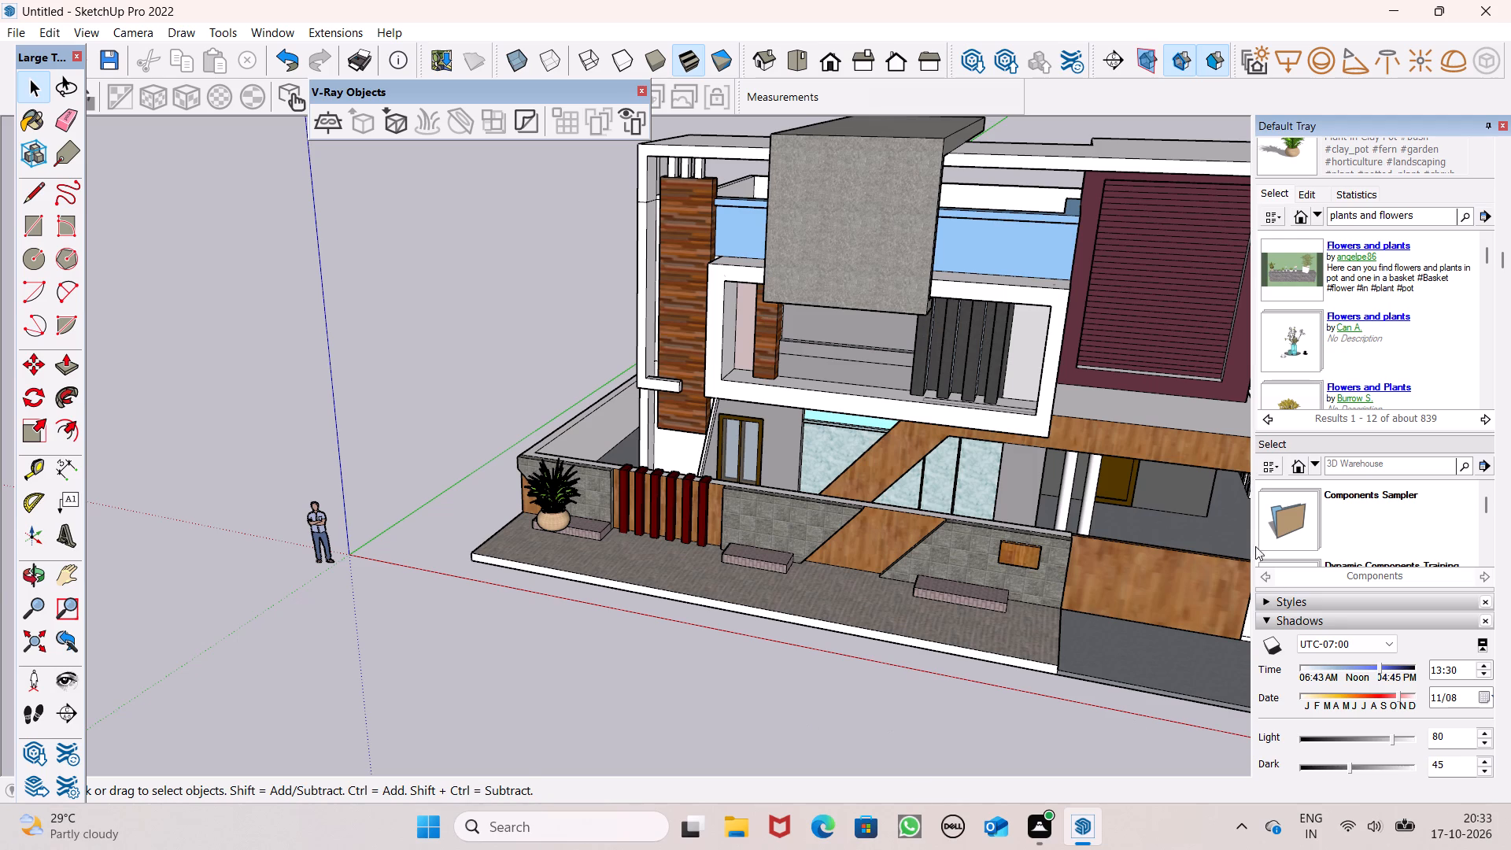
scroll(1287, 329, "down", 1)
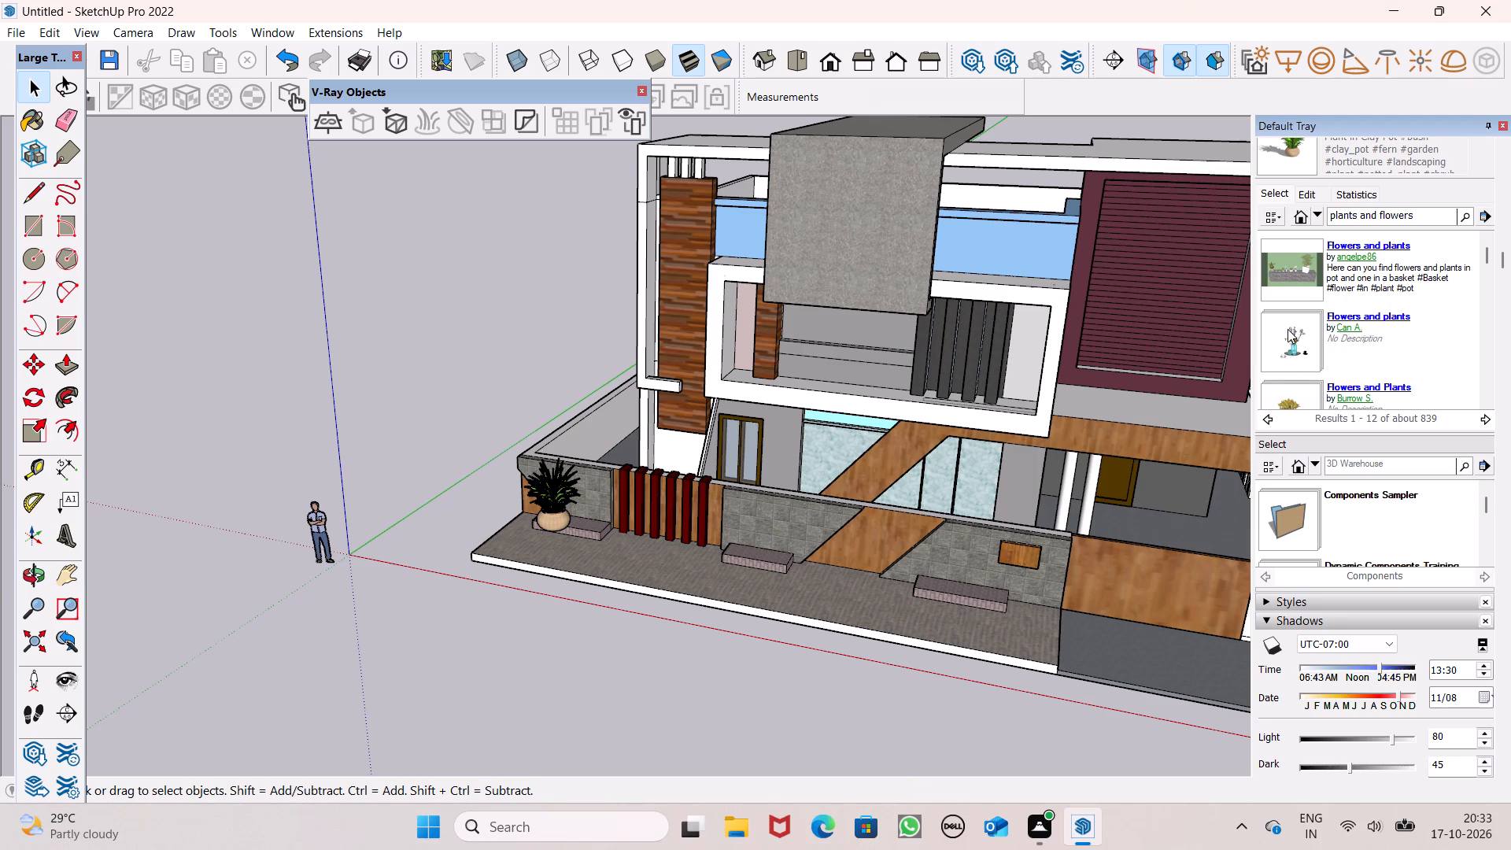
scroll(1287, 329, "down", 1)
left_click(1287, 329)
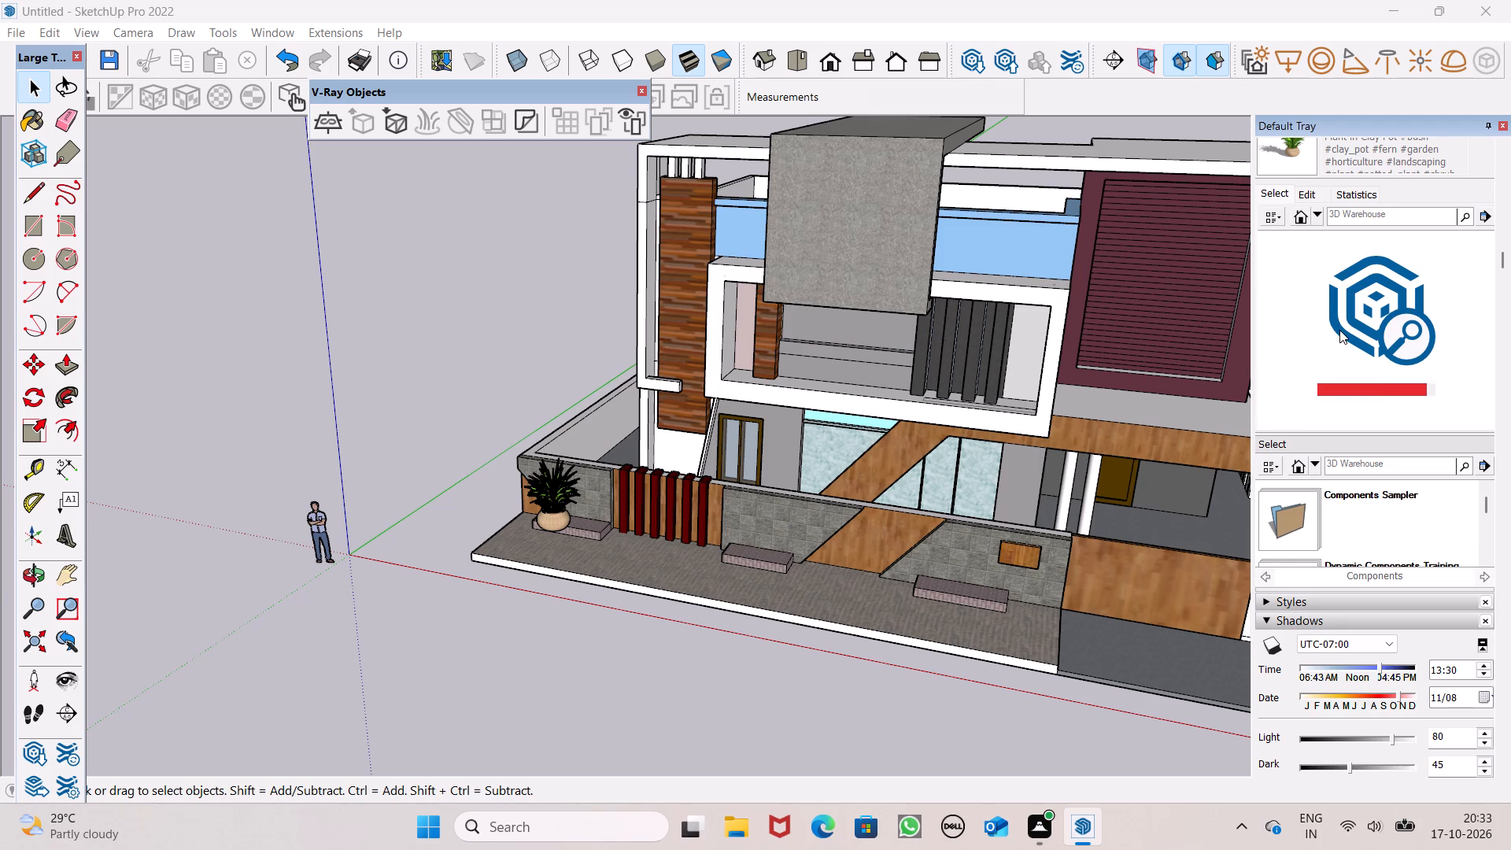
Insert the "Agave em vaso" component from the collection on top of the low brick block just past the red slats.
left_click(1306, 275)
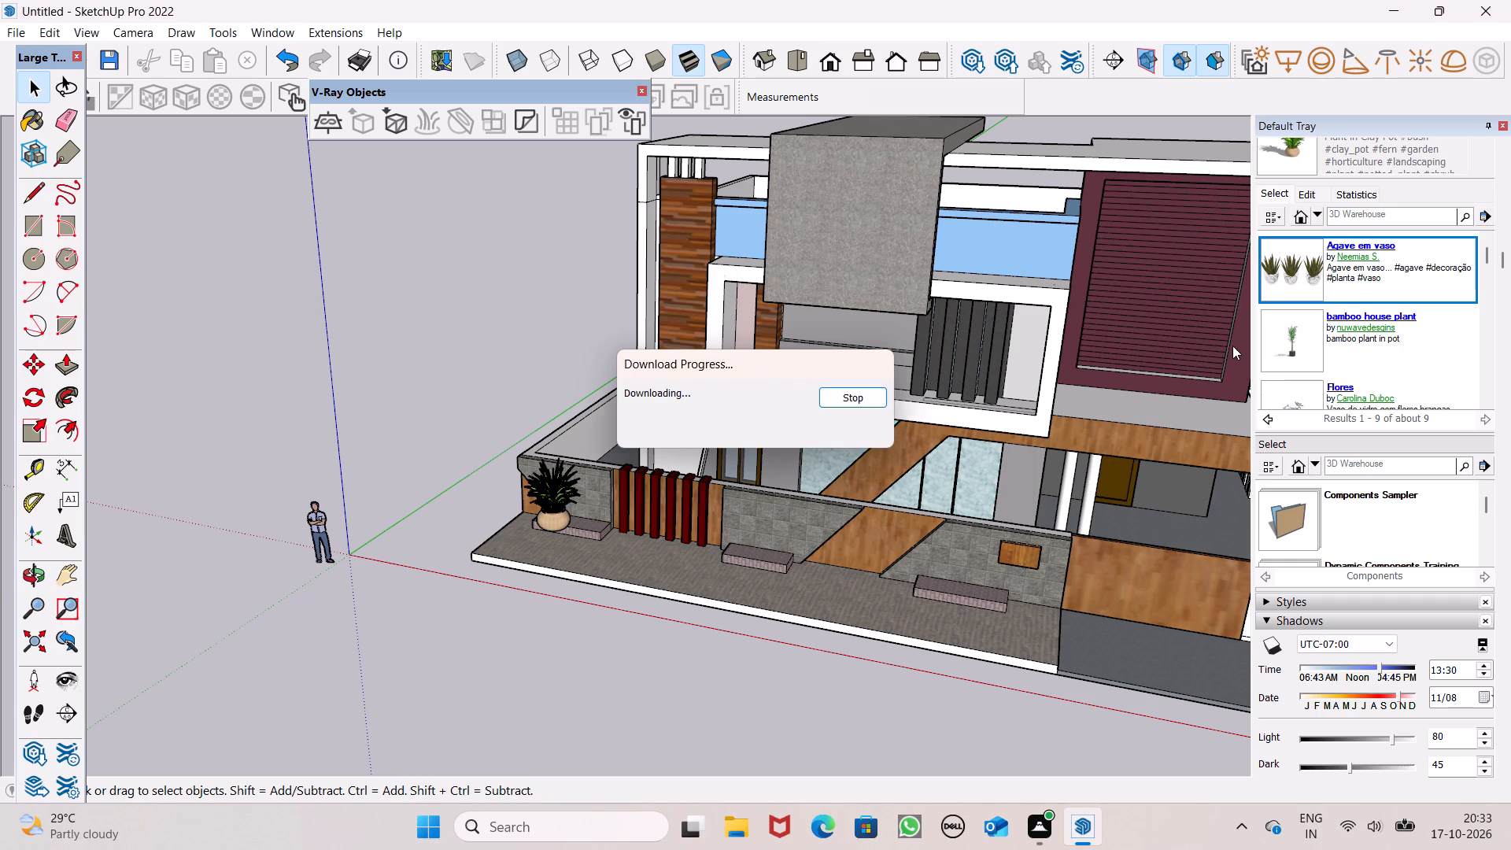
left_click(905, 492)
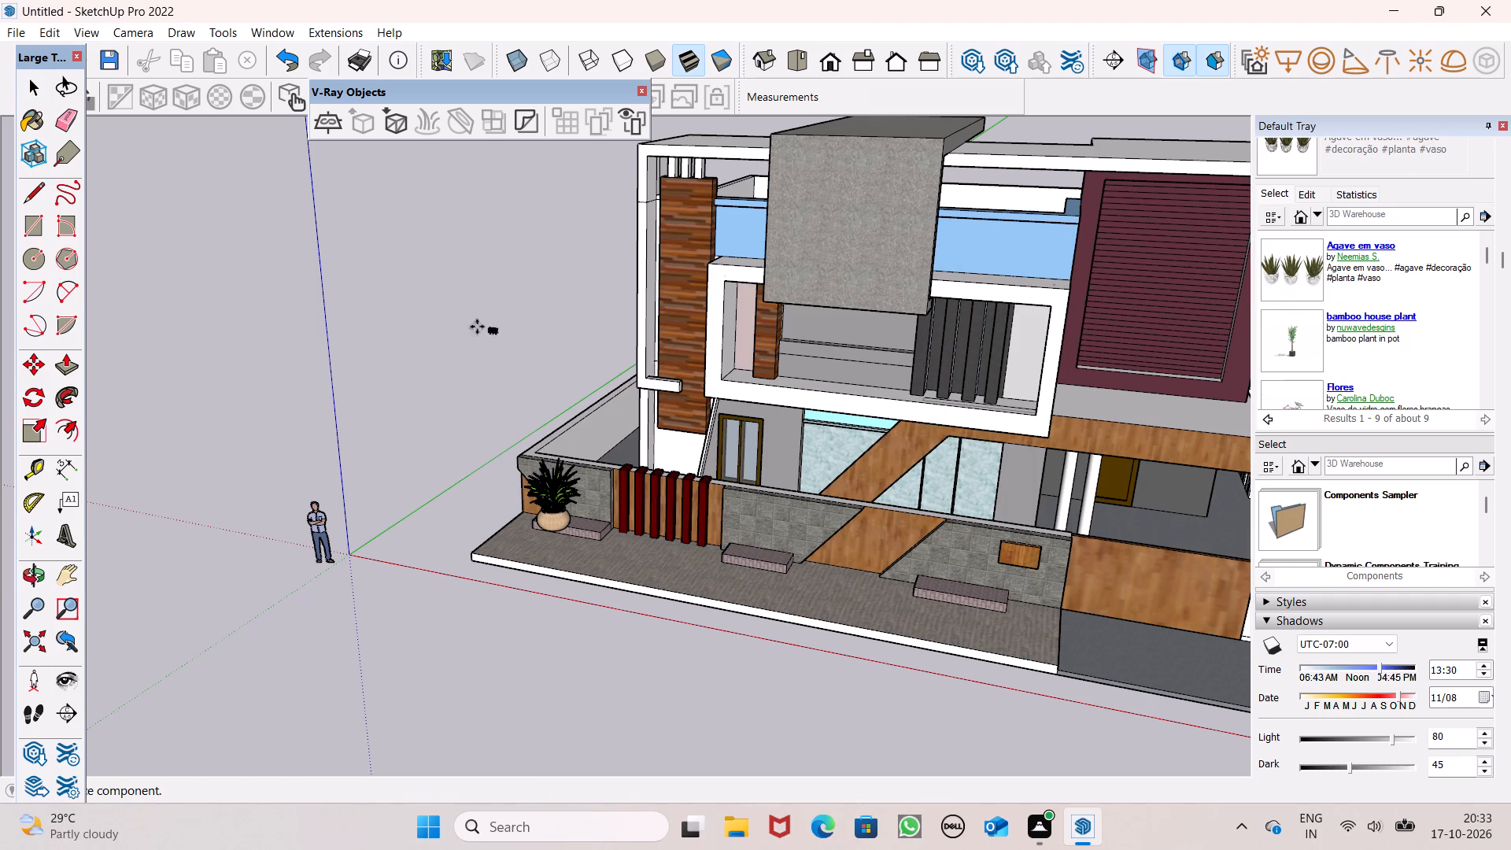
scroll(588, 706, "up", 5)
scroll(678, 693, "up", 6)
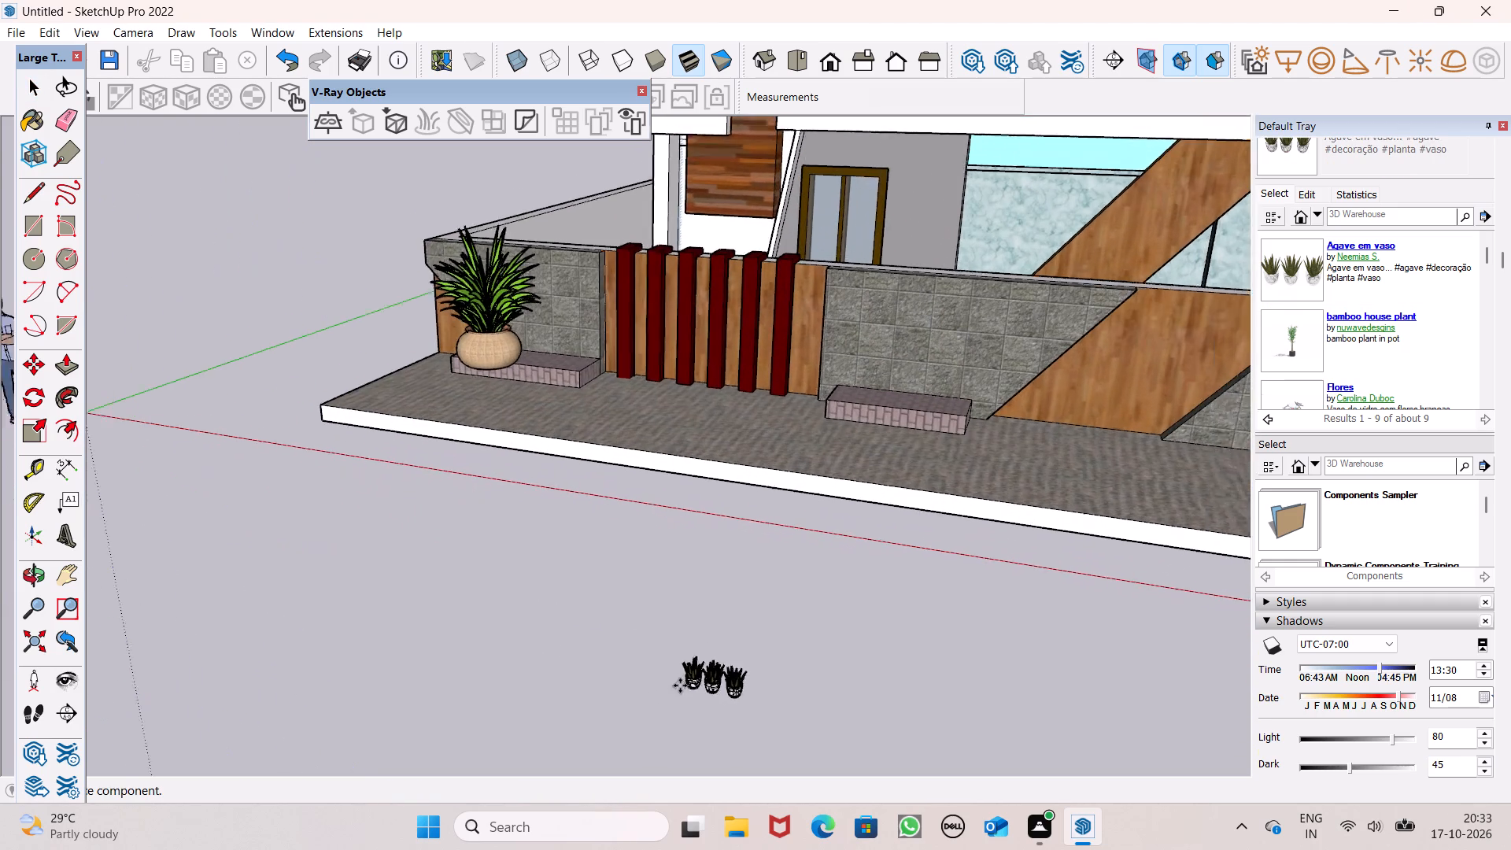
scroll(547, 419, "up", 6)
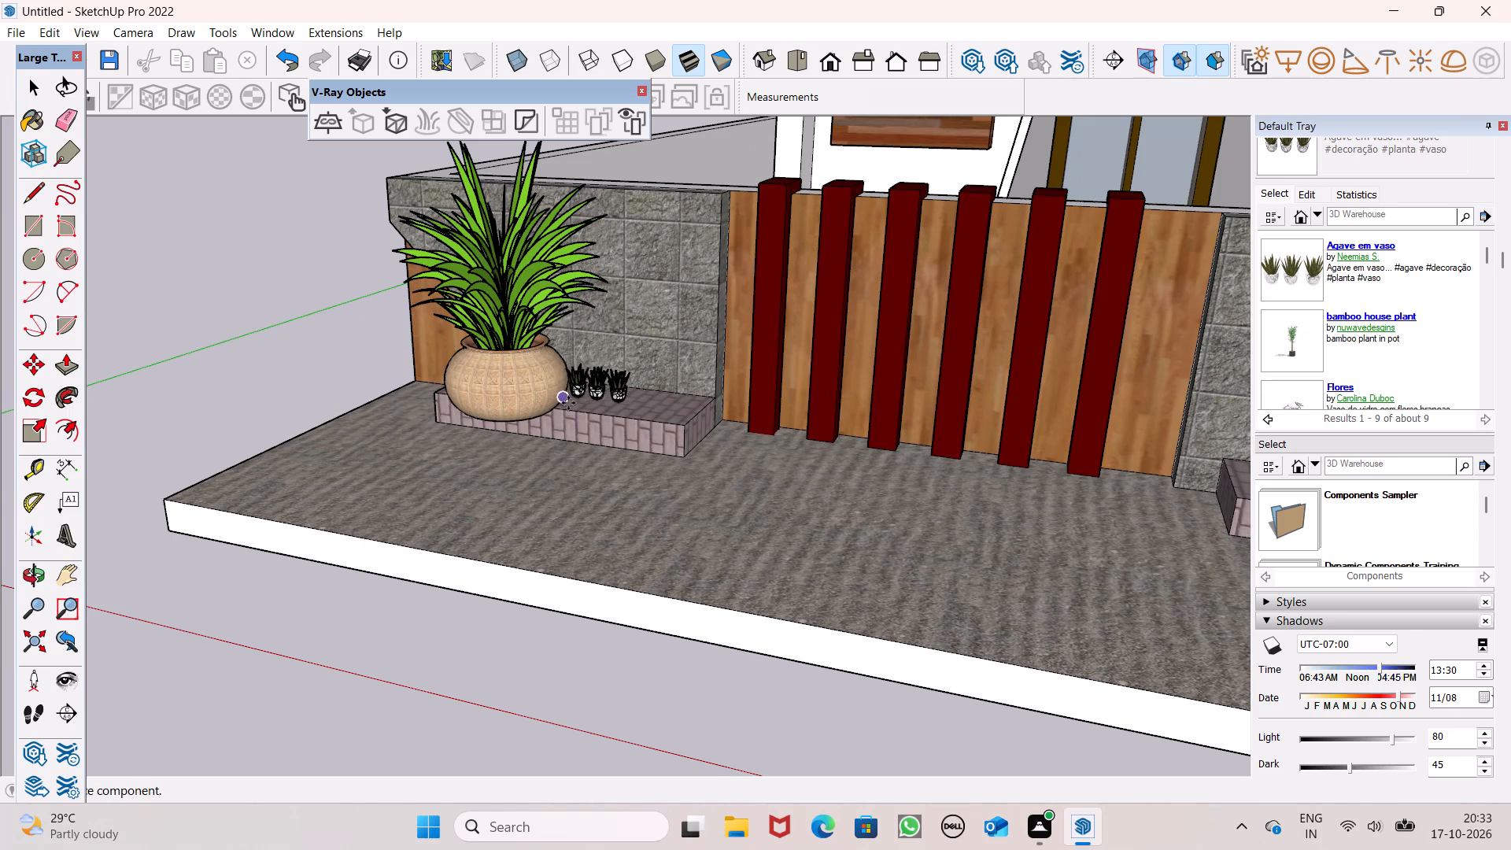
scroll(550, 401, "down", 6)
scroll(958, 450, "up", 3)
left_click(945, 448)
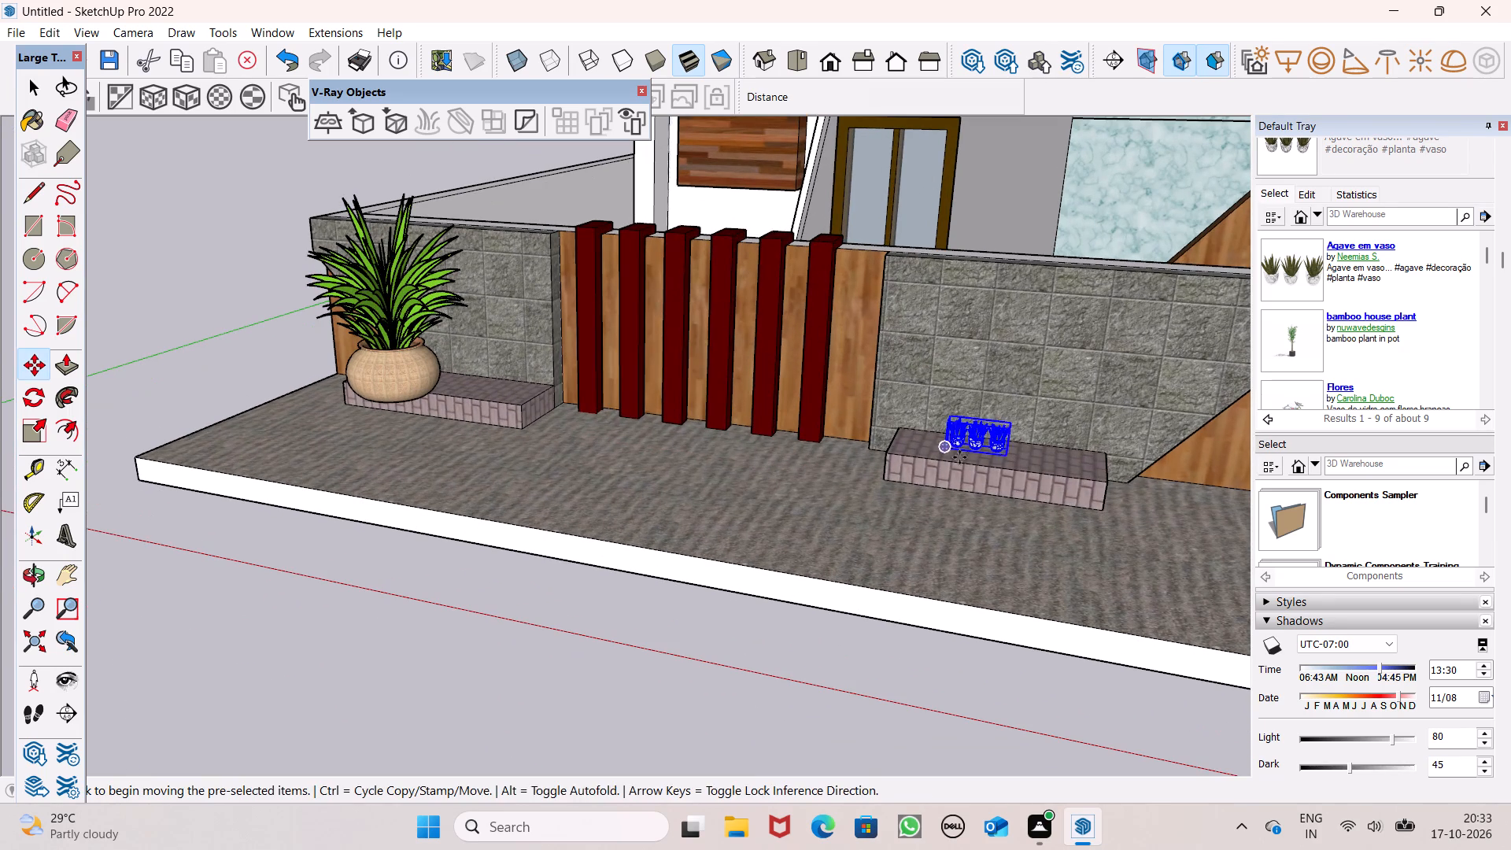
Scale the agave pots about 2.34 along the green axis and about 1.5 along the red axis, and stretch them taller along the blue axis.
scroll(1044, 468, "up", 5)
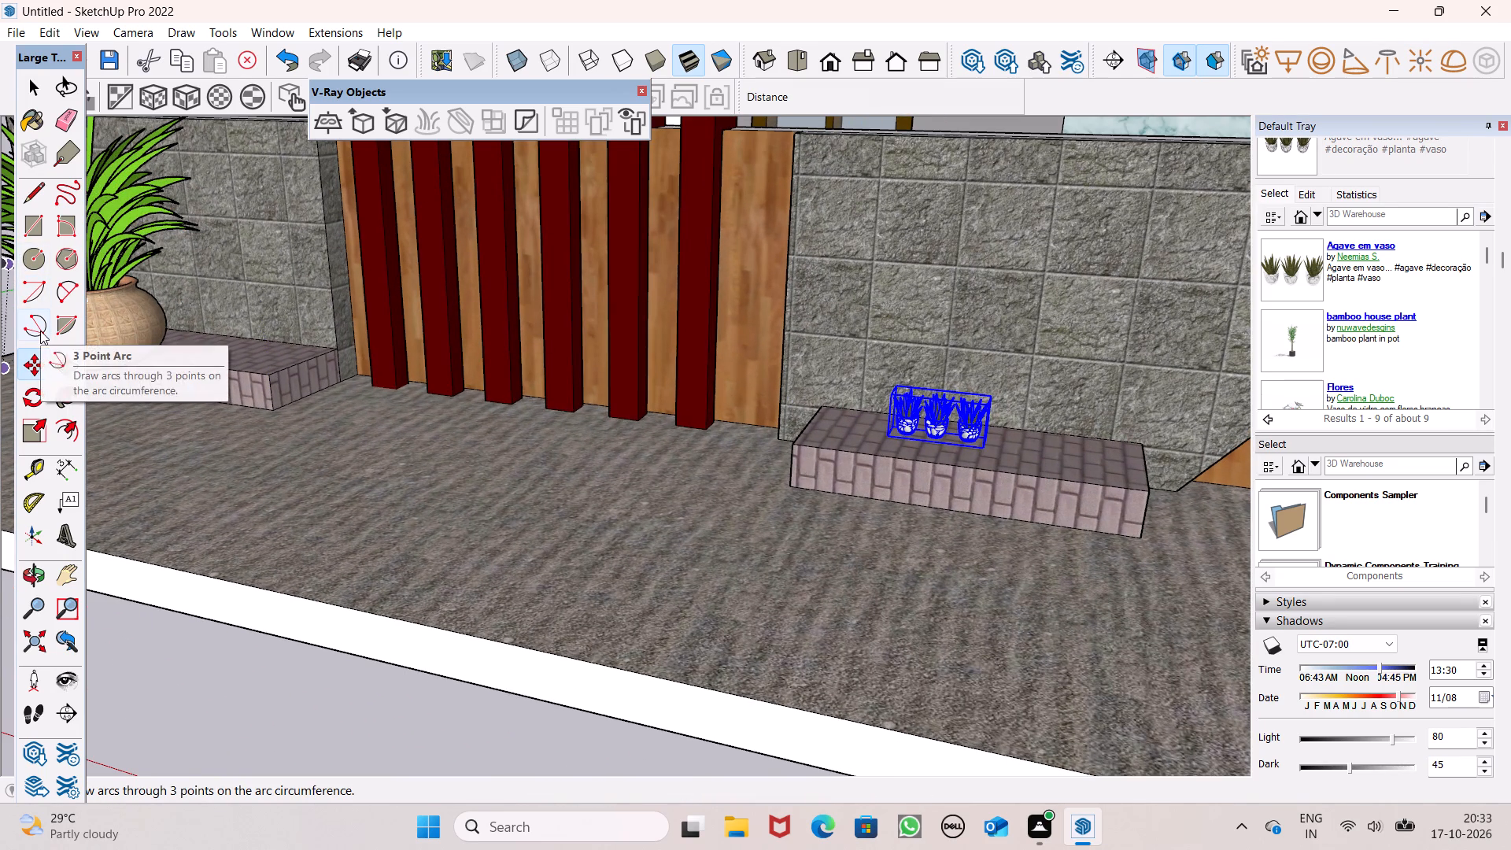
left_click_drag(27, 429, 35, 423)
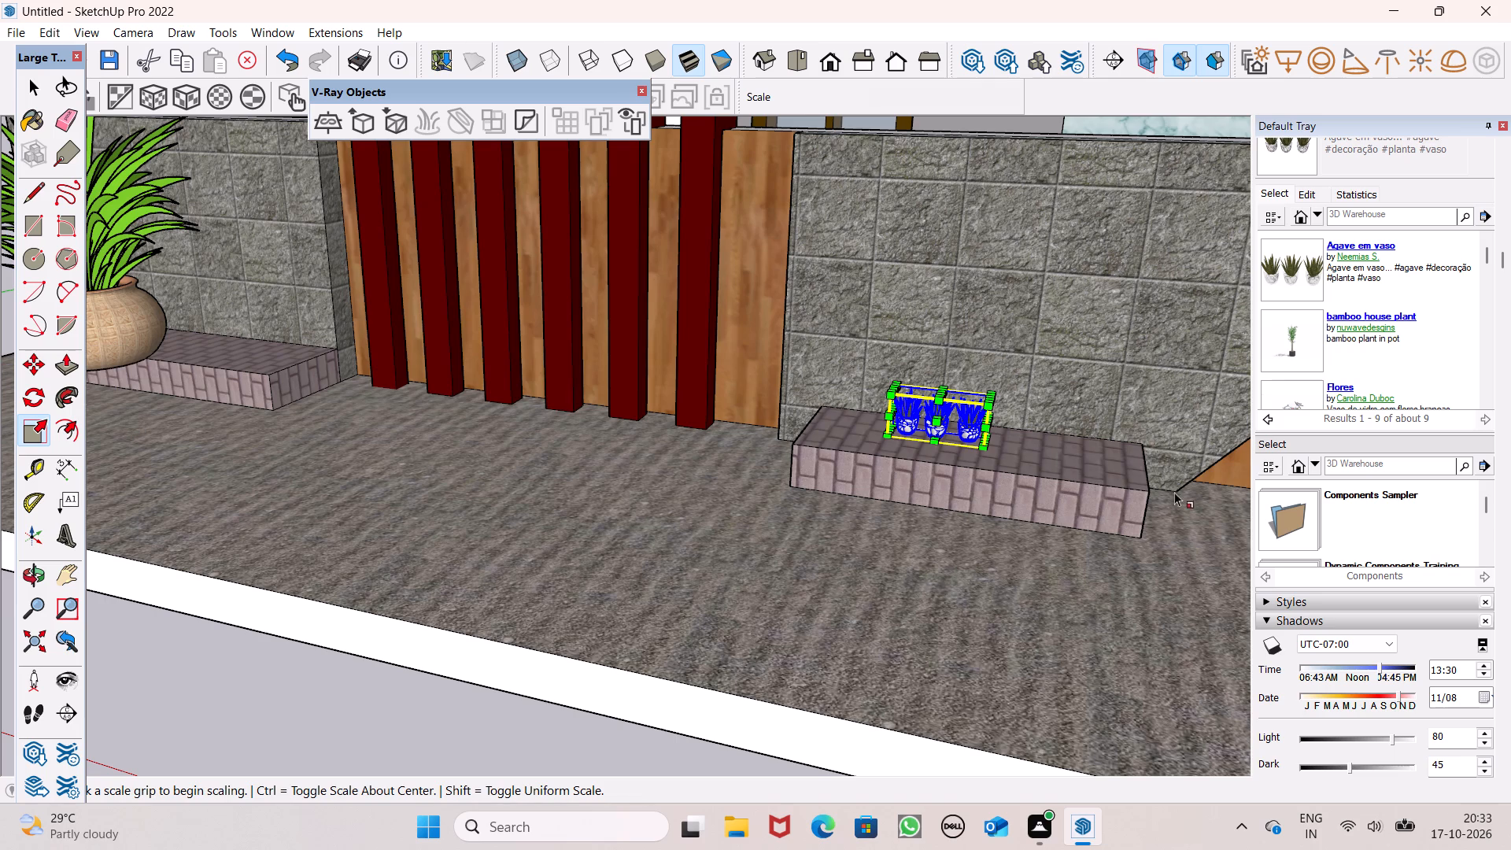
scroll(1113, 439, "up", 6)
scroll(1020, 423, "up", 5)
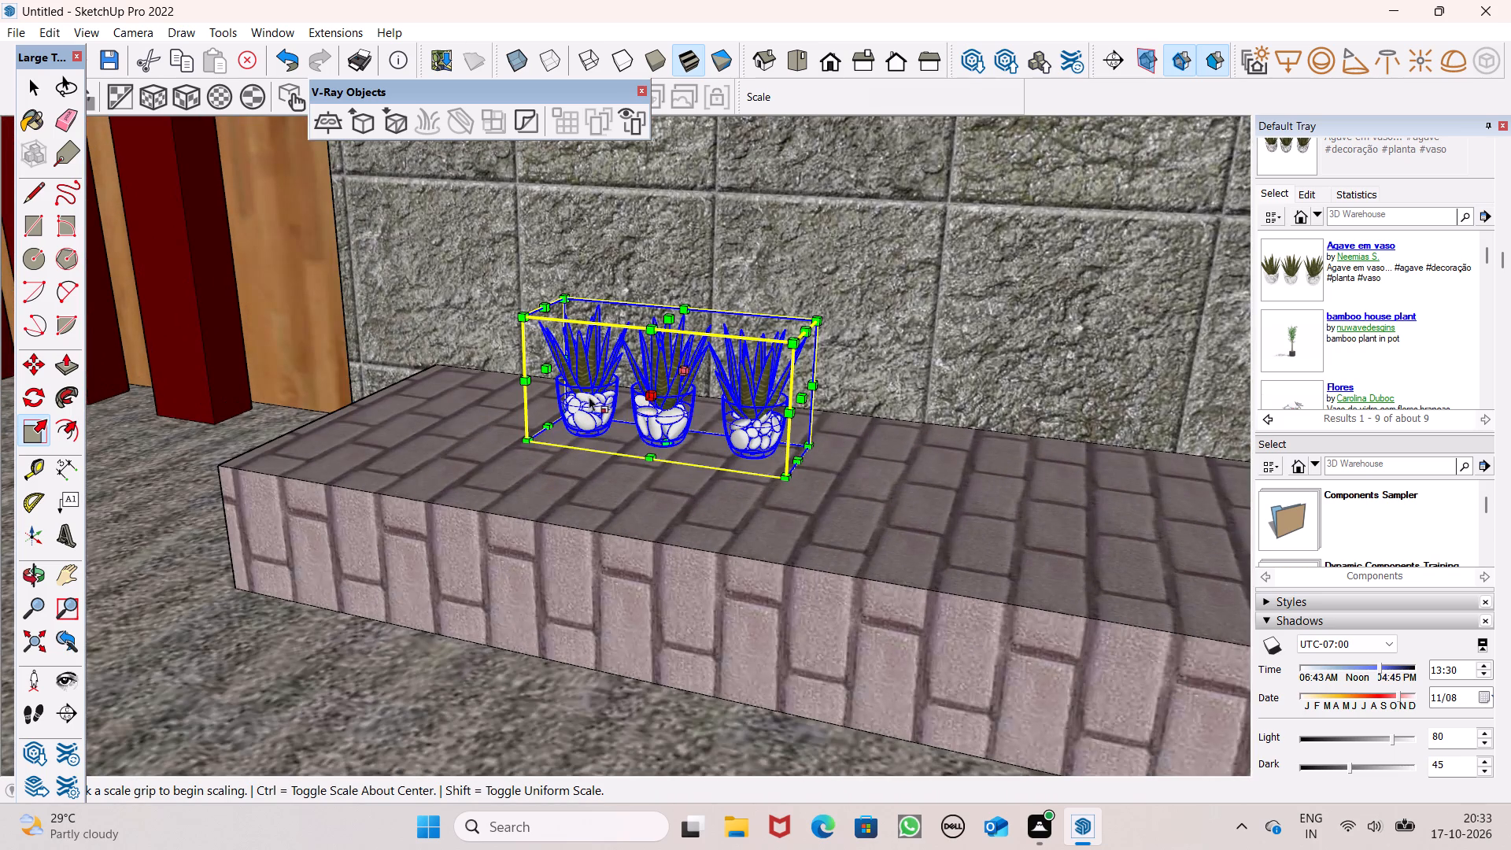
left_click_drag(641, 398, 611, 452)
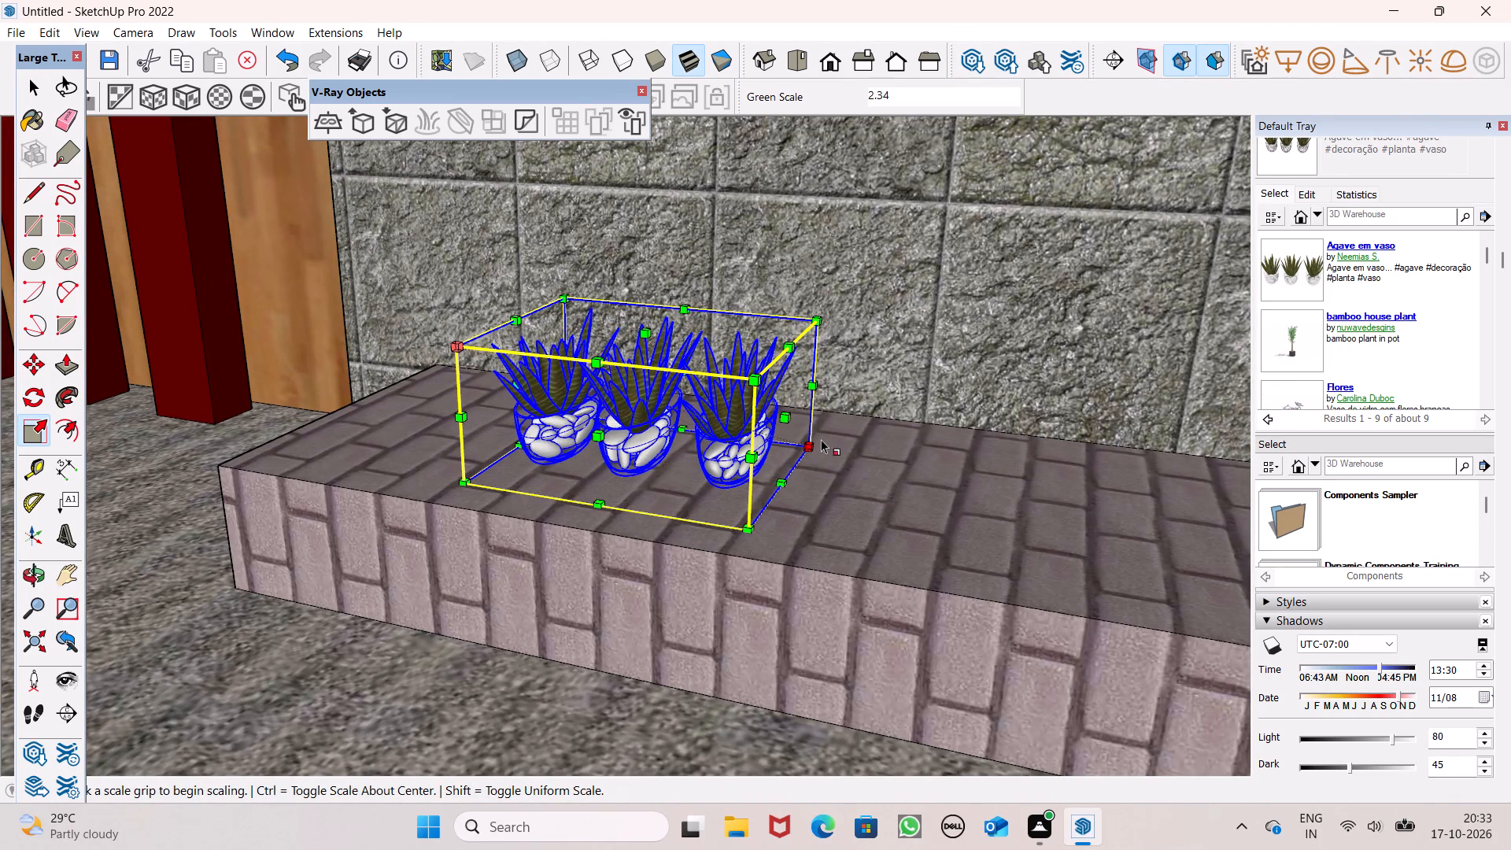
left_click_drag(785, 421, 932, 512)
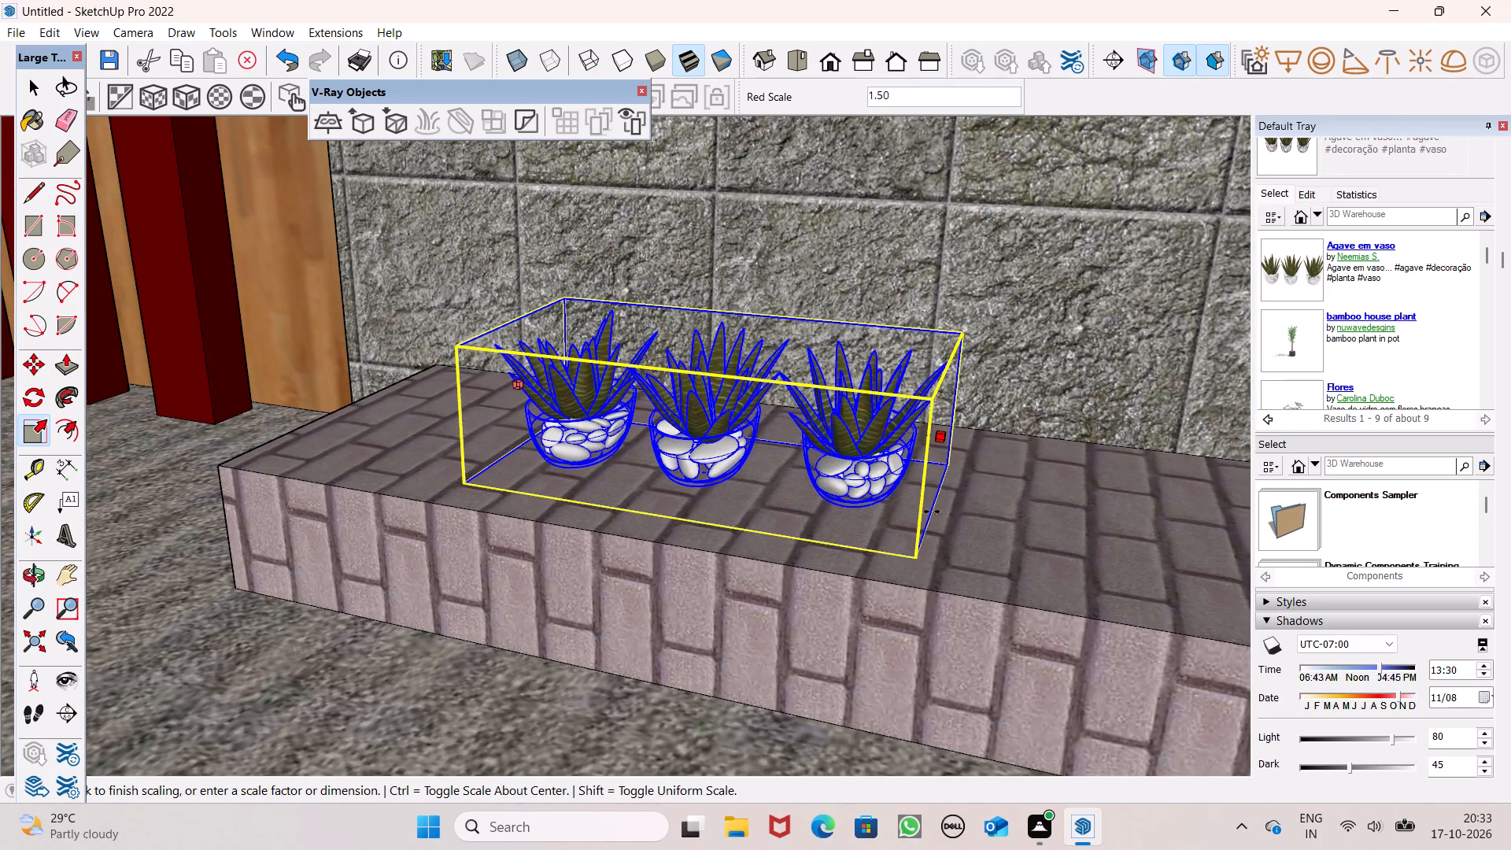
left_click_drag(932, 512, 937, 513)
left_click_drag(713, 337, 732, 241)
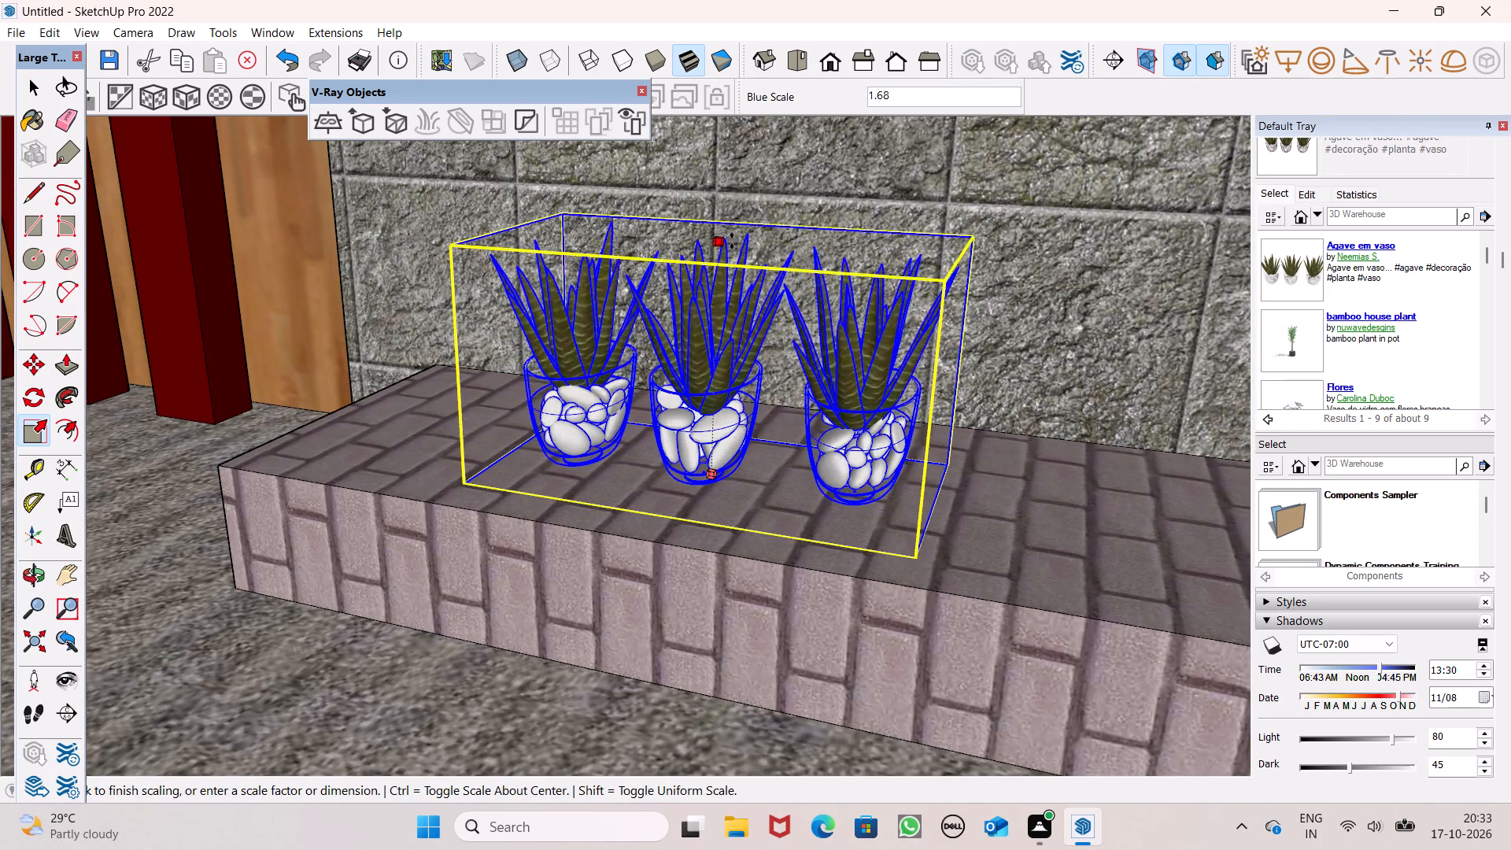
left_click_drag(732, 241, 733, 209)
scroll(780, 294, "down", 6)
middle_click_drag(835, 364, 946, 310)
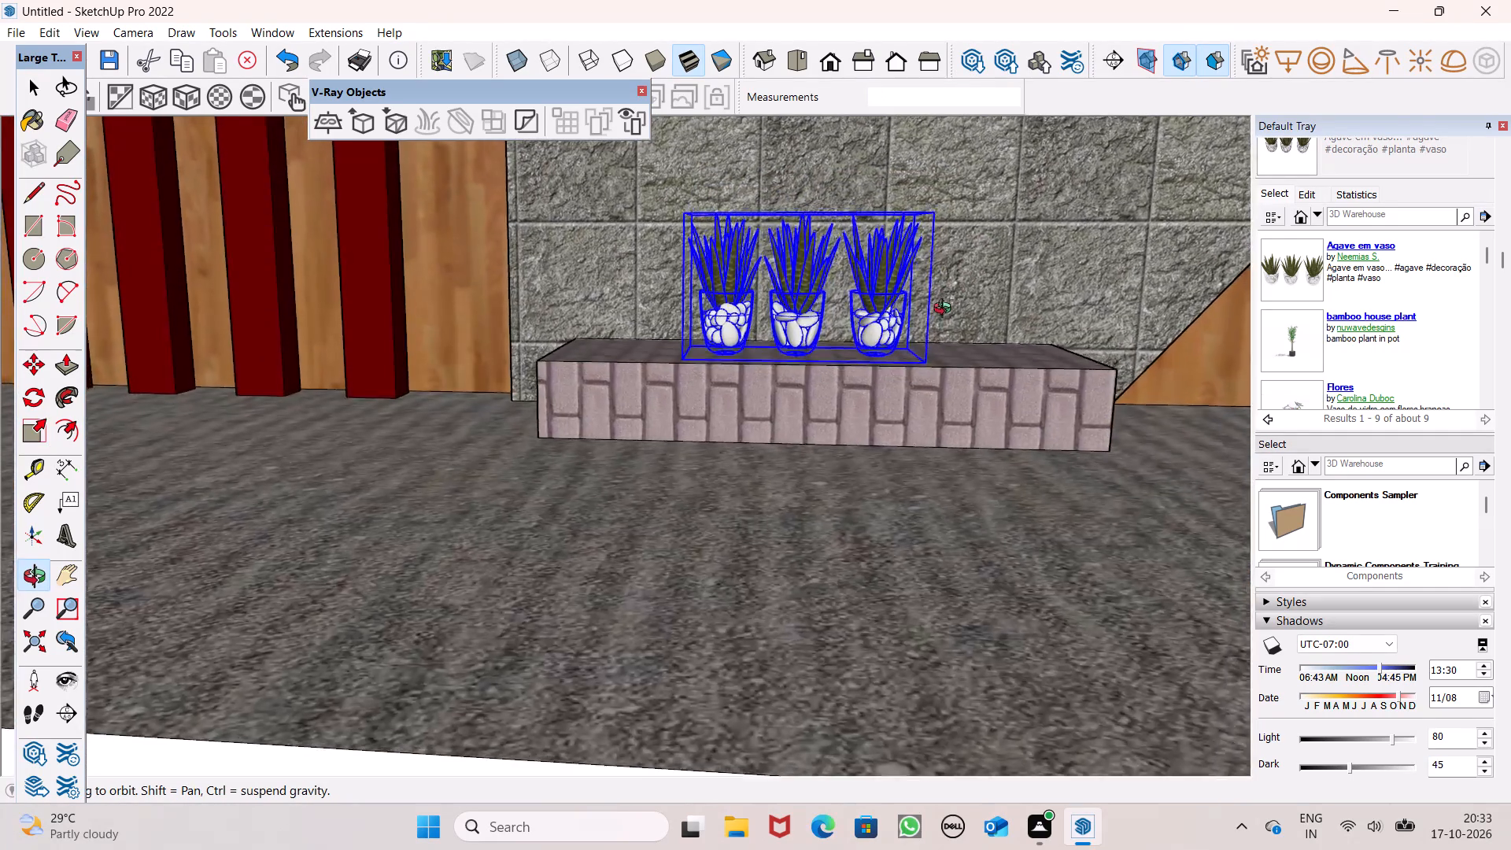
middle_click_drag(946, 310, 913, 354)
key("space")
Examine the agave pots' size and placement against the boundary wall and house front, and deselect them.
scroll(936, 371, "down", 10)
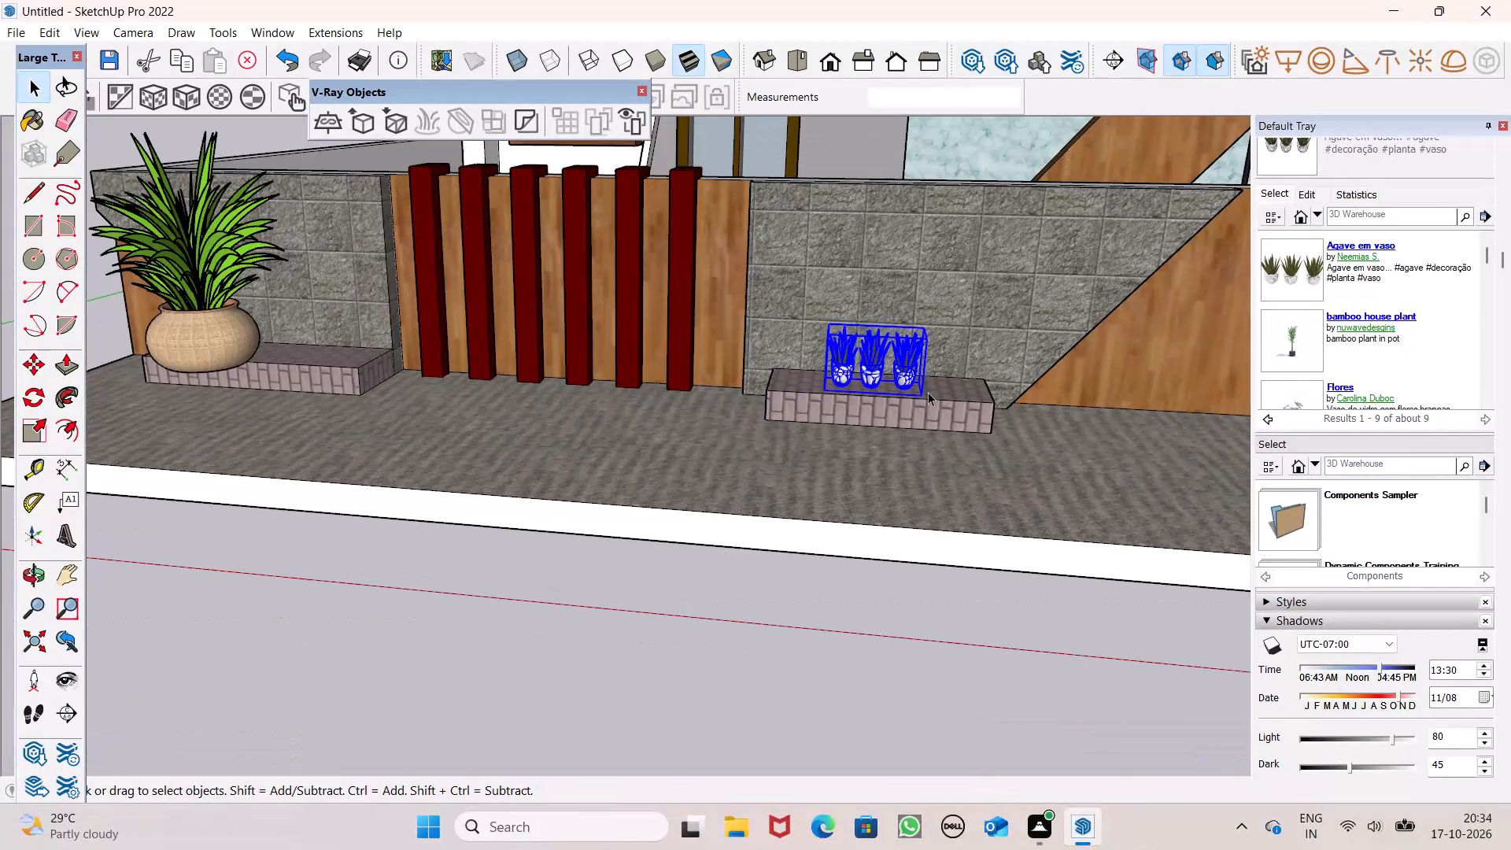
scroll(928, 392, "down", 4)
middle_click_drag(943, 431, 926, 465)
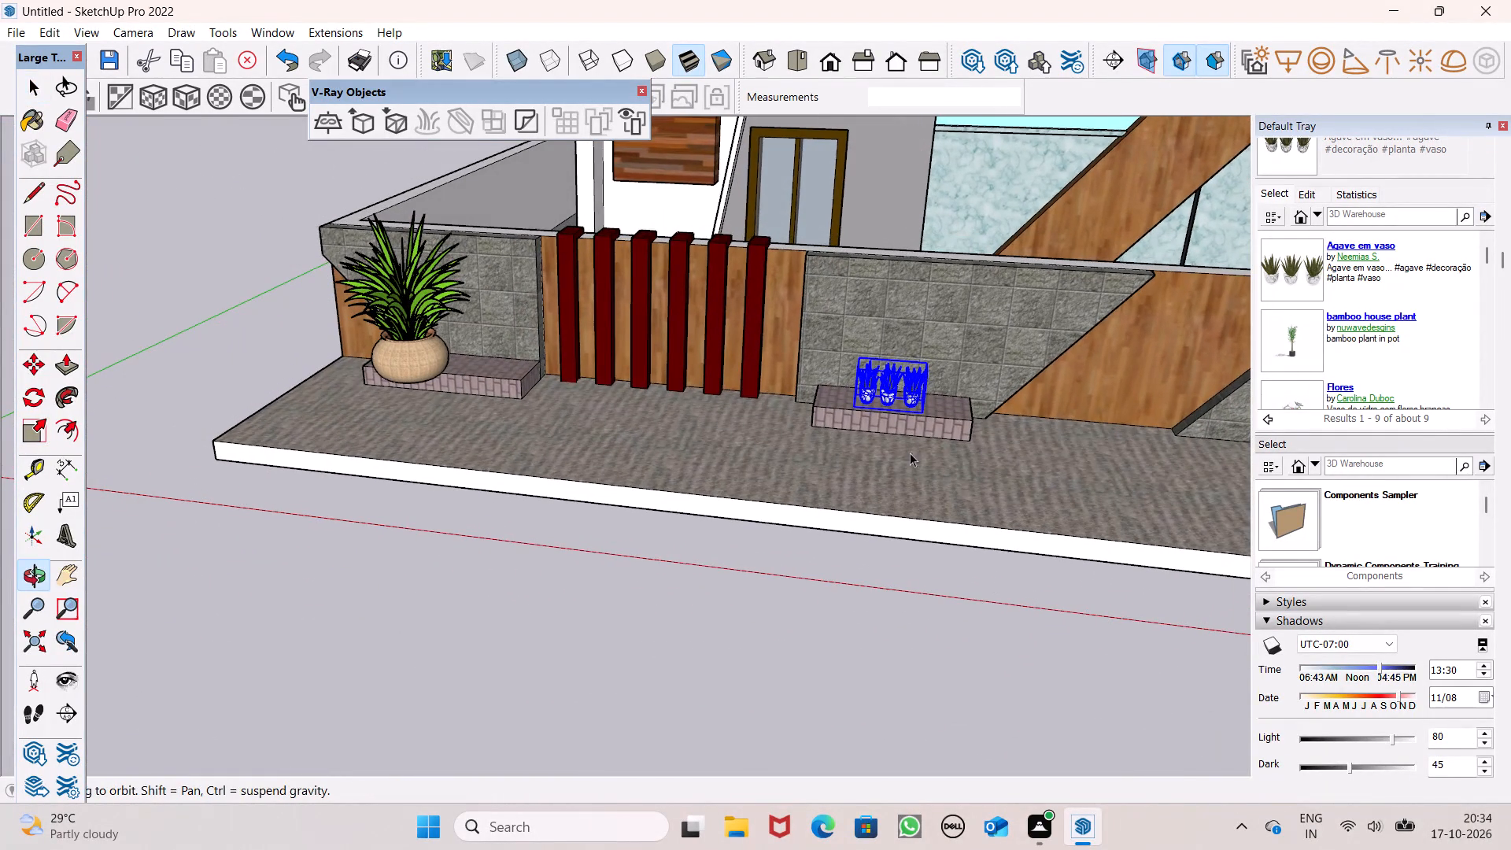
left_click(619, 627)
scroll(1213, 408, "up", 3)
scroll(866, 502, "down", 13)
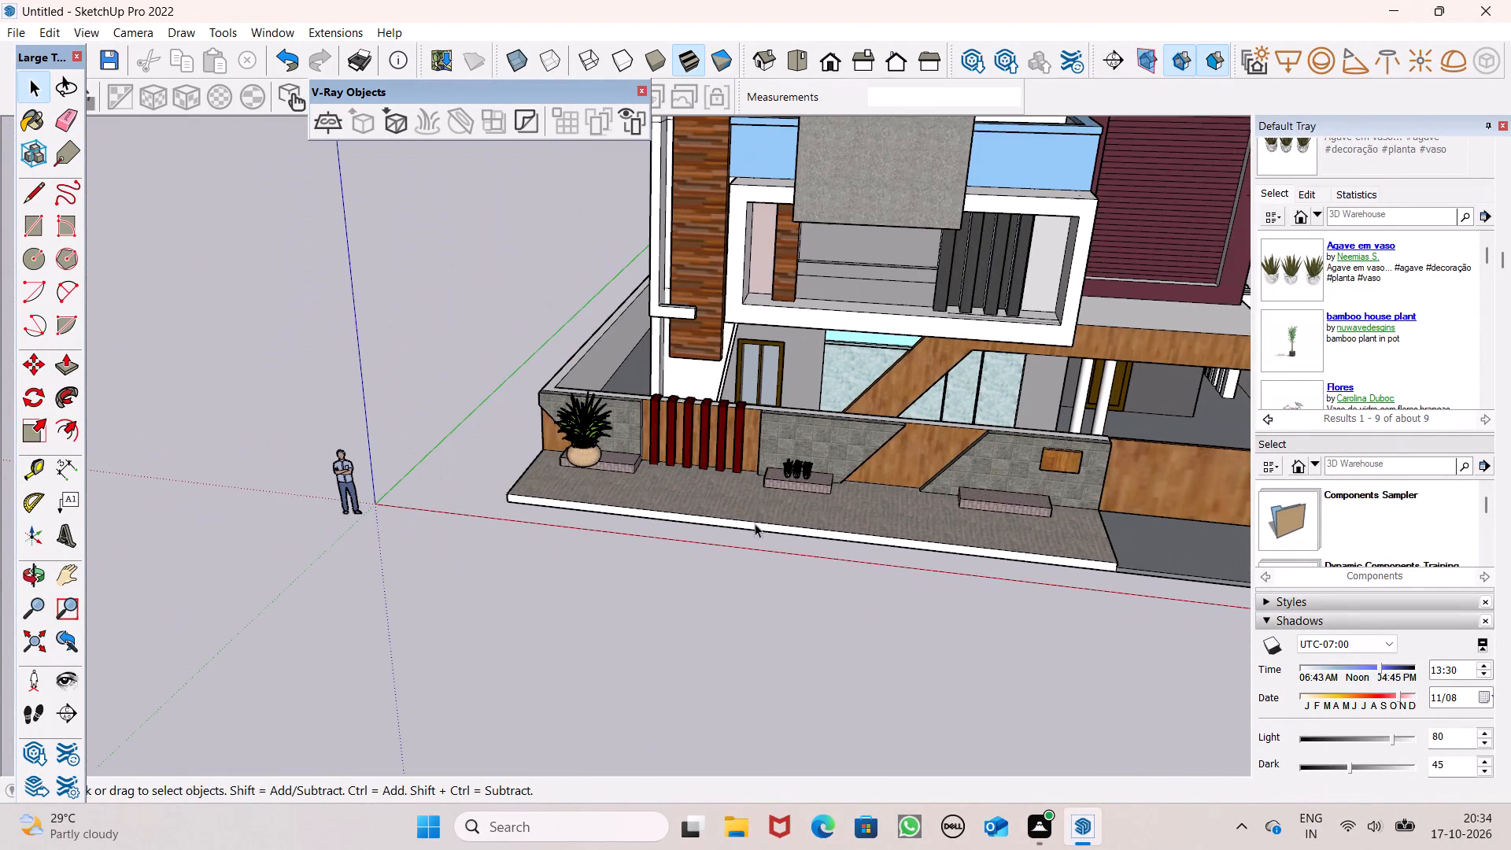
scroll(1012, 453, "up", 1)
Insert the "FOLHAGEM DECORAÇÃO" component from the collection on the open ground in front of the paved front strip.
scroll(1306, 335, "down", 2)
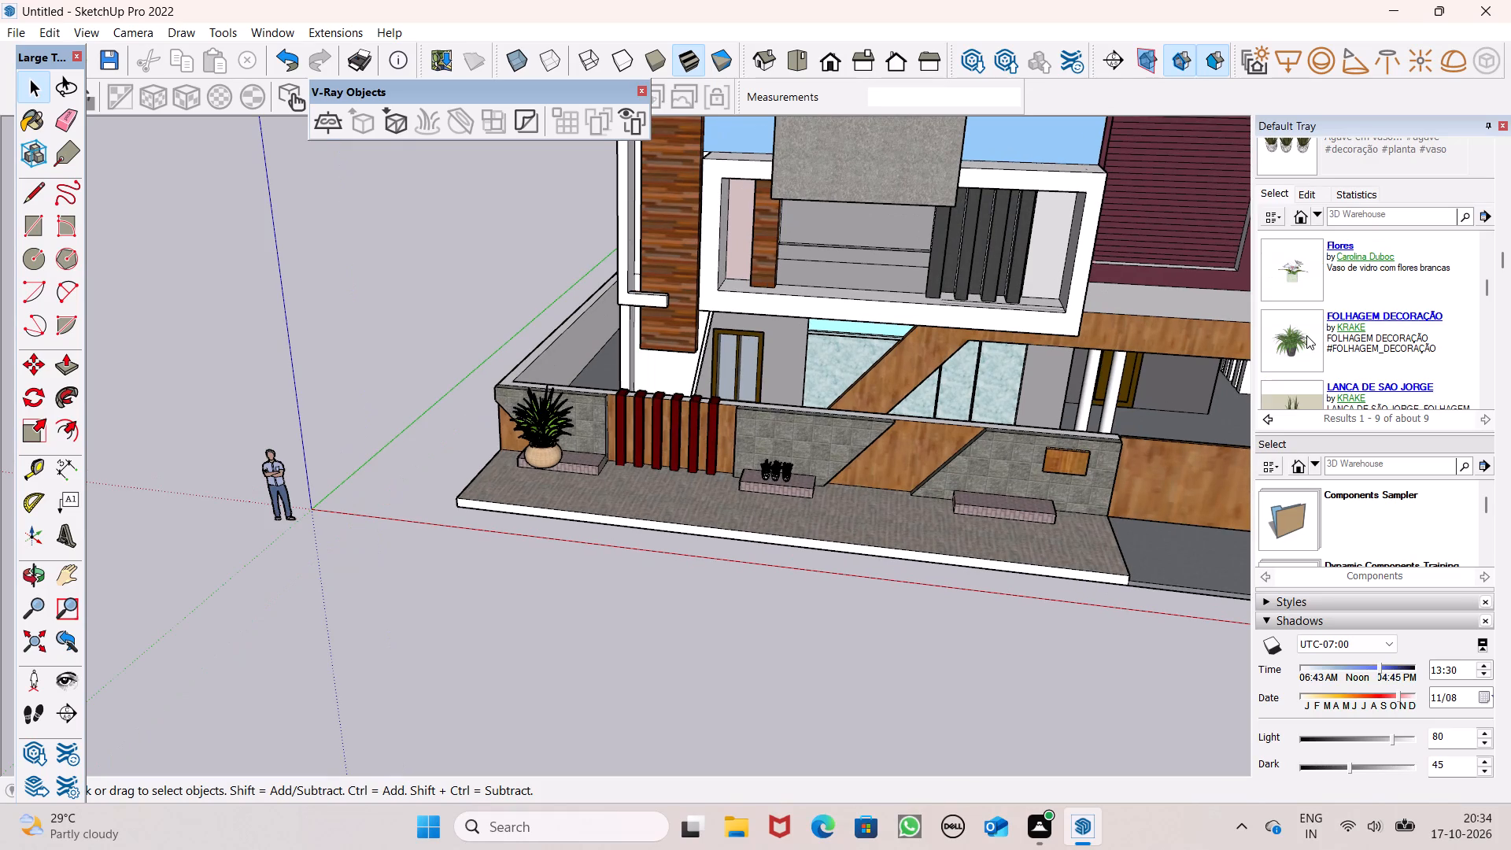
left_click(1306, 335)
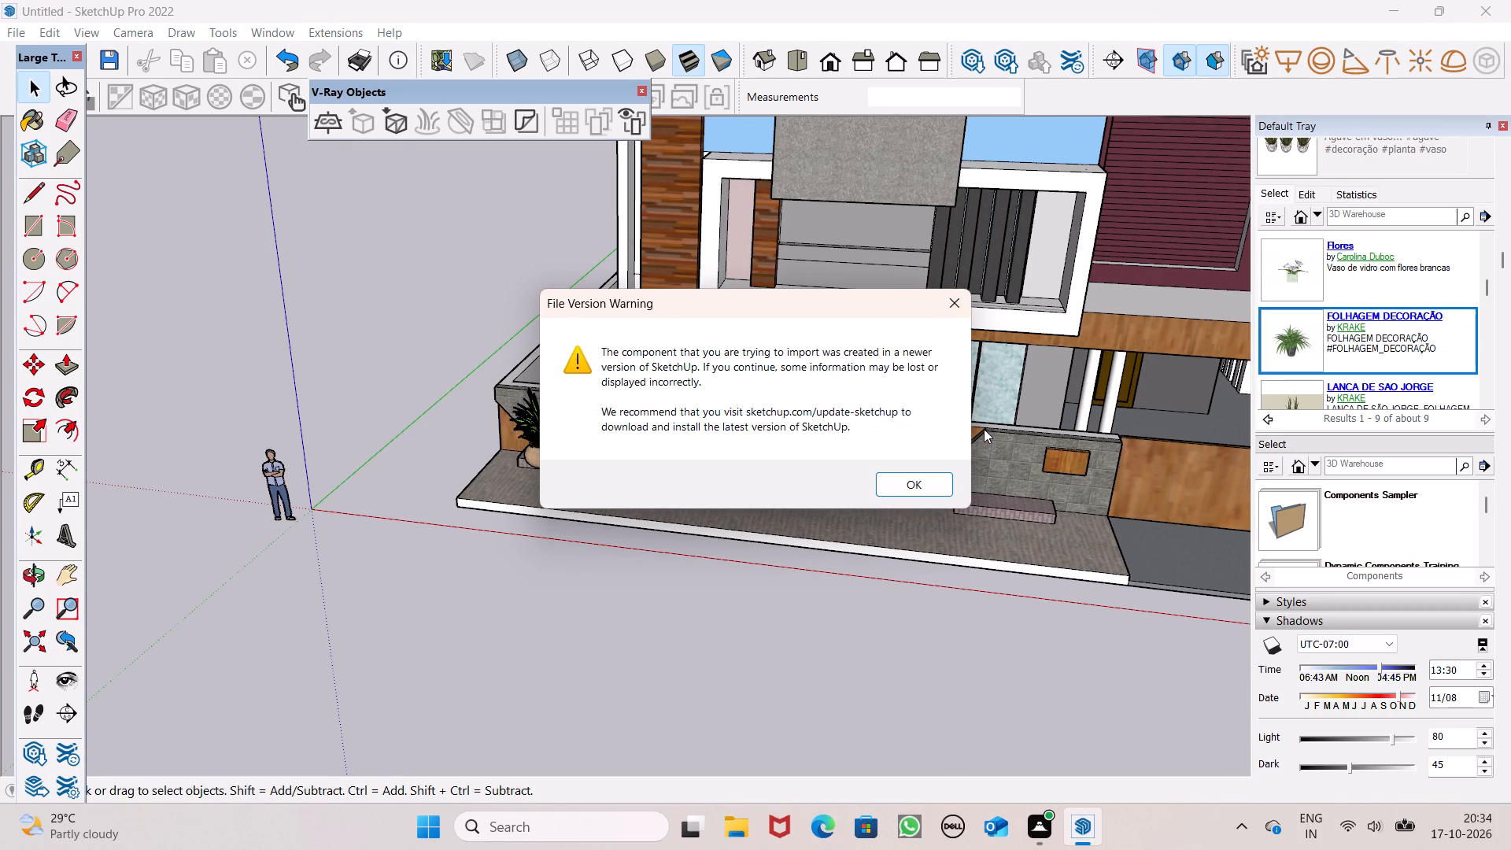
left_click(892, 480)
scroll(597, 559, "up", 1)
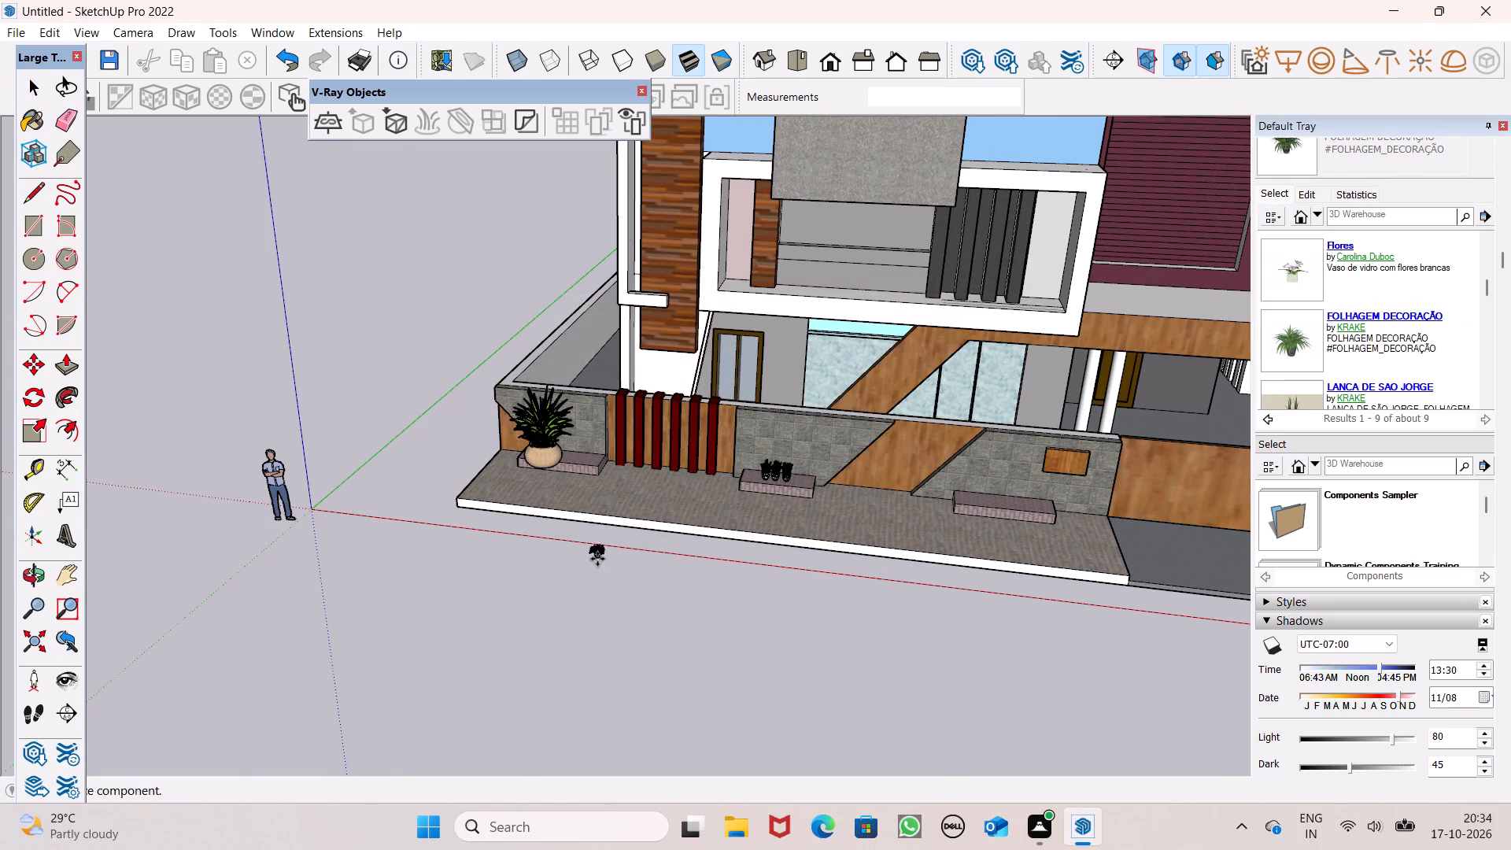
scroll(597, 559, "up", 4)
left_click(605, 586)
Scale the foliage plant about 2.7 along the blue axis, 2.59 along the red axis and 2.00 along the green axis.
scroll(605, 589, "up", 7)
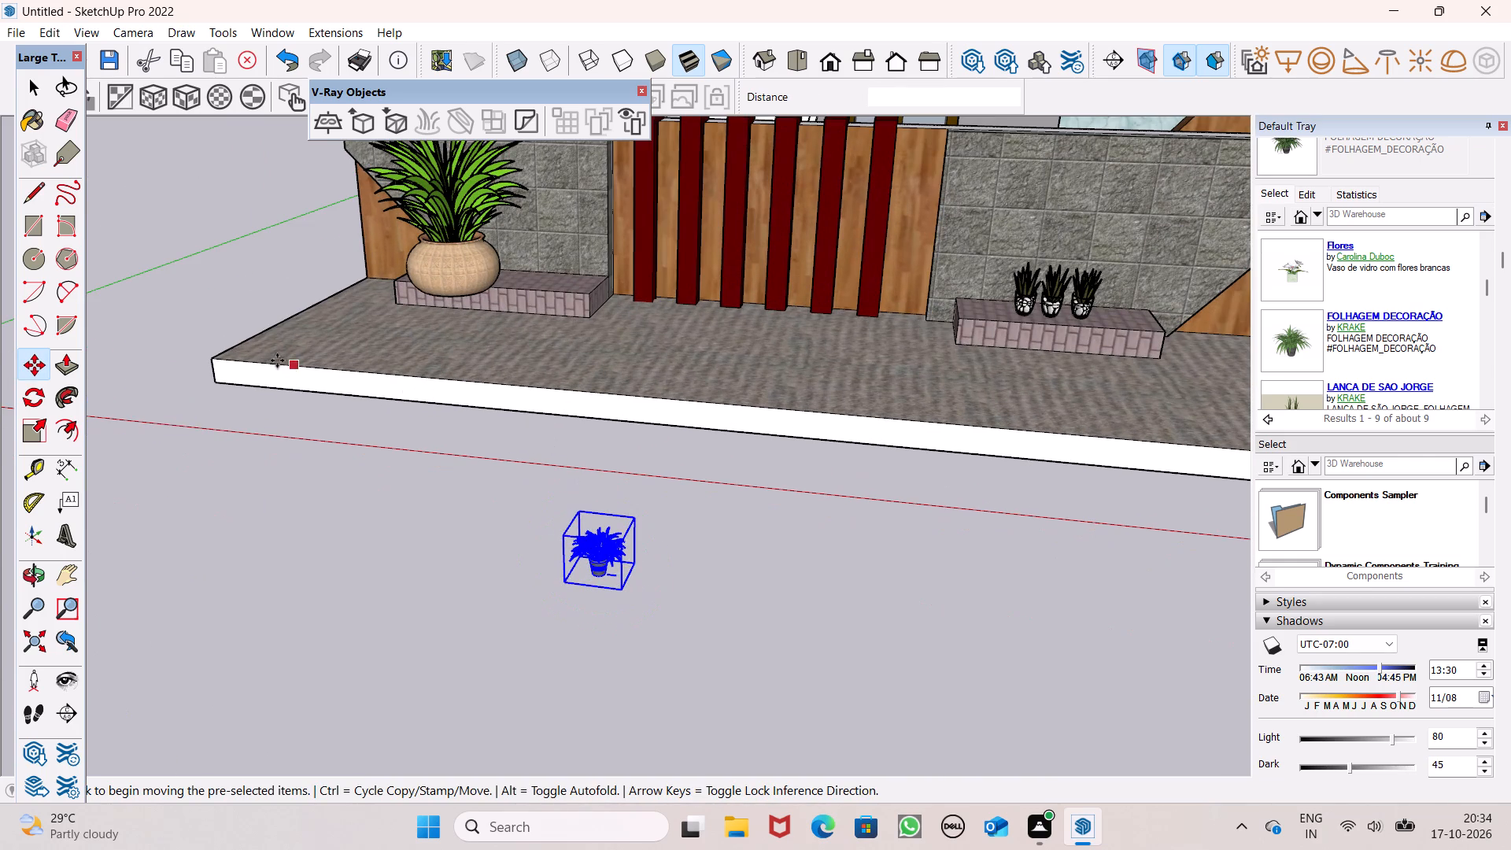
left_click(61, 363)
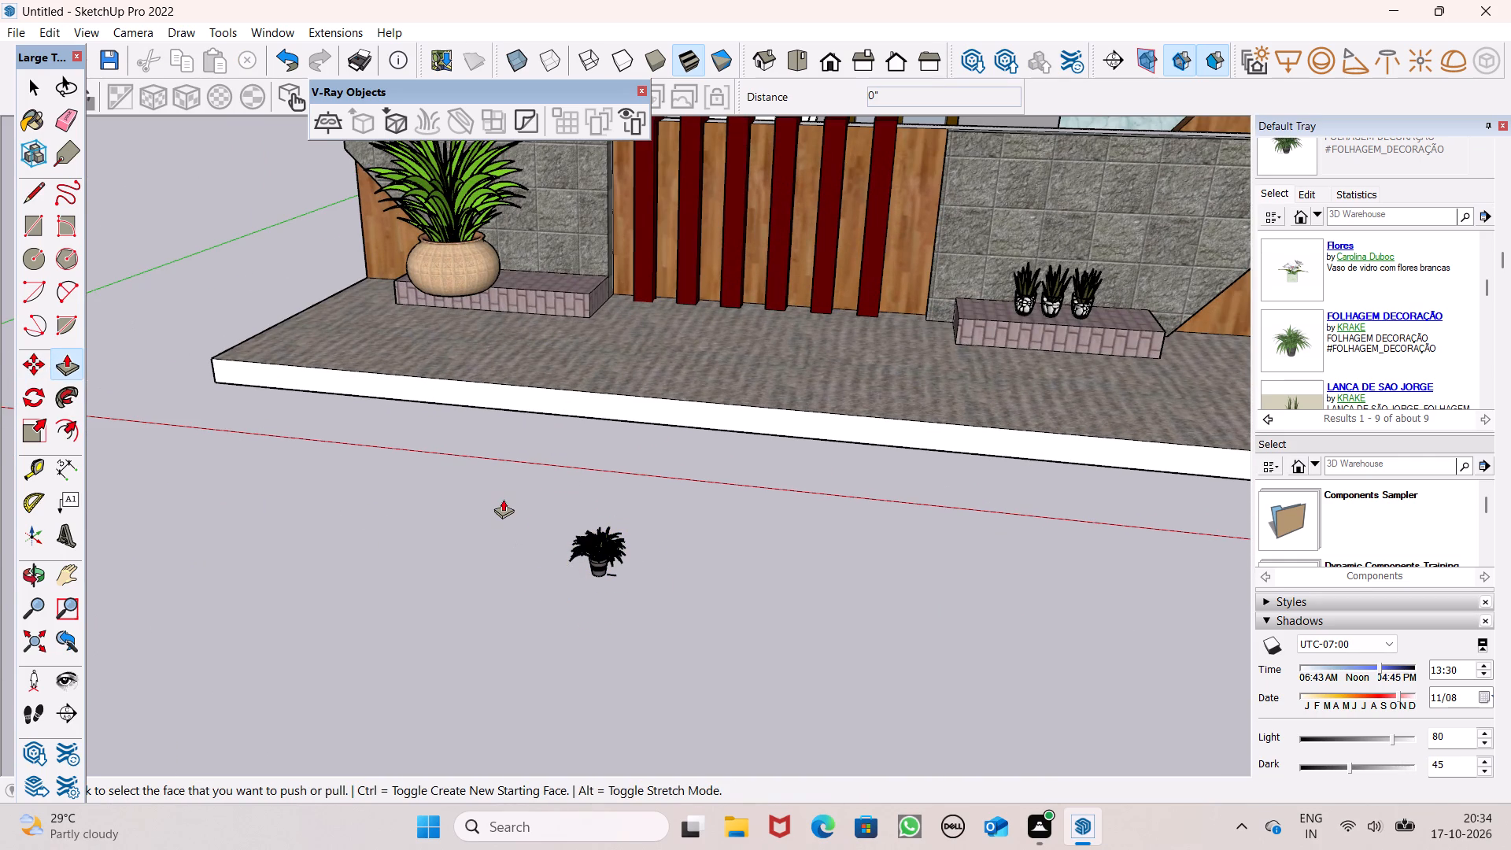
key("space")
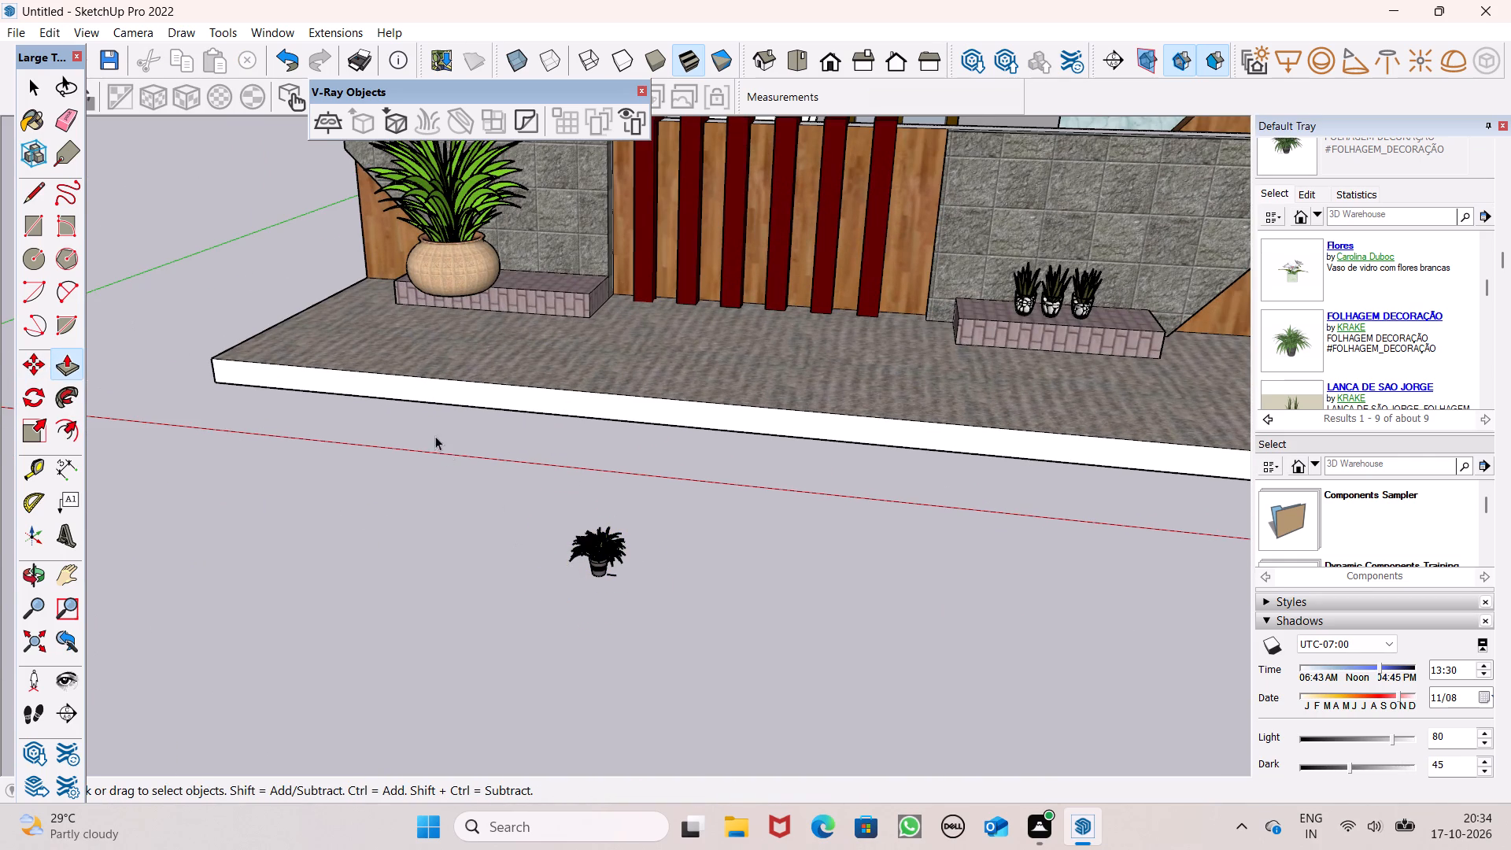
left_click_drag(601, 549, 591, 549)
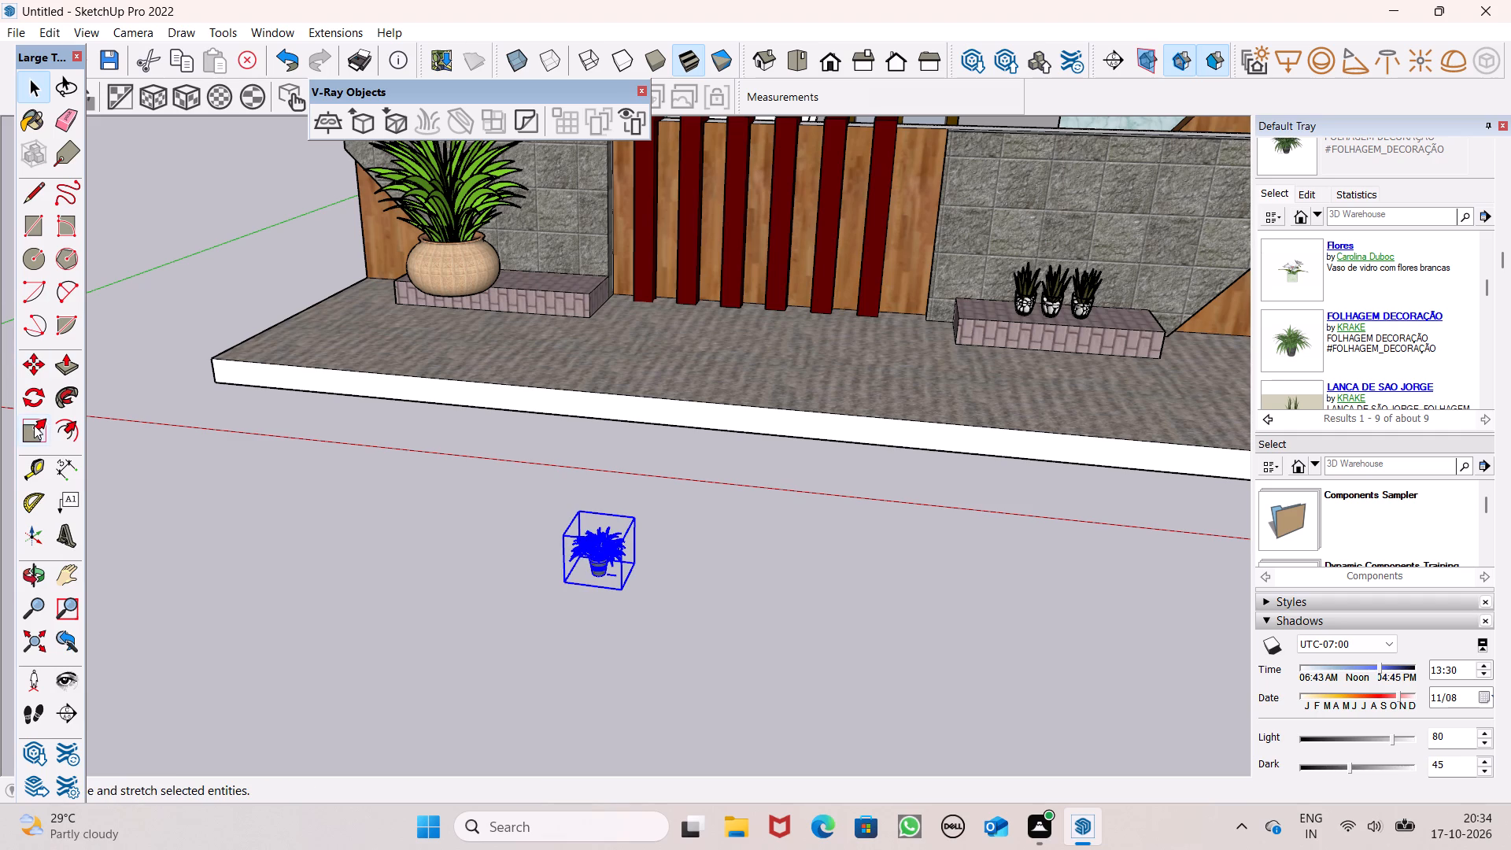
left_click(31, 425)
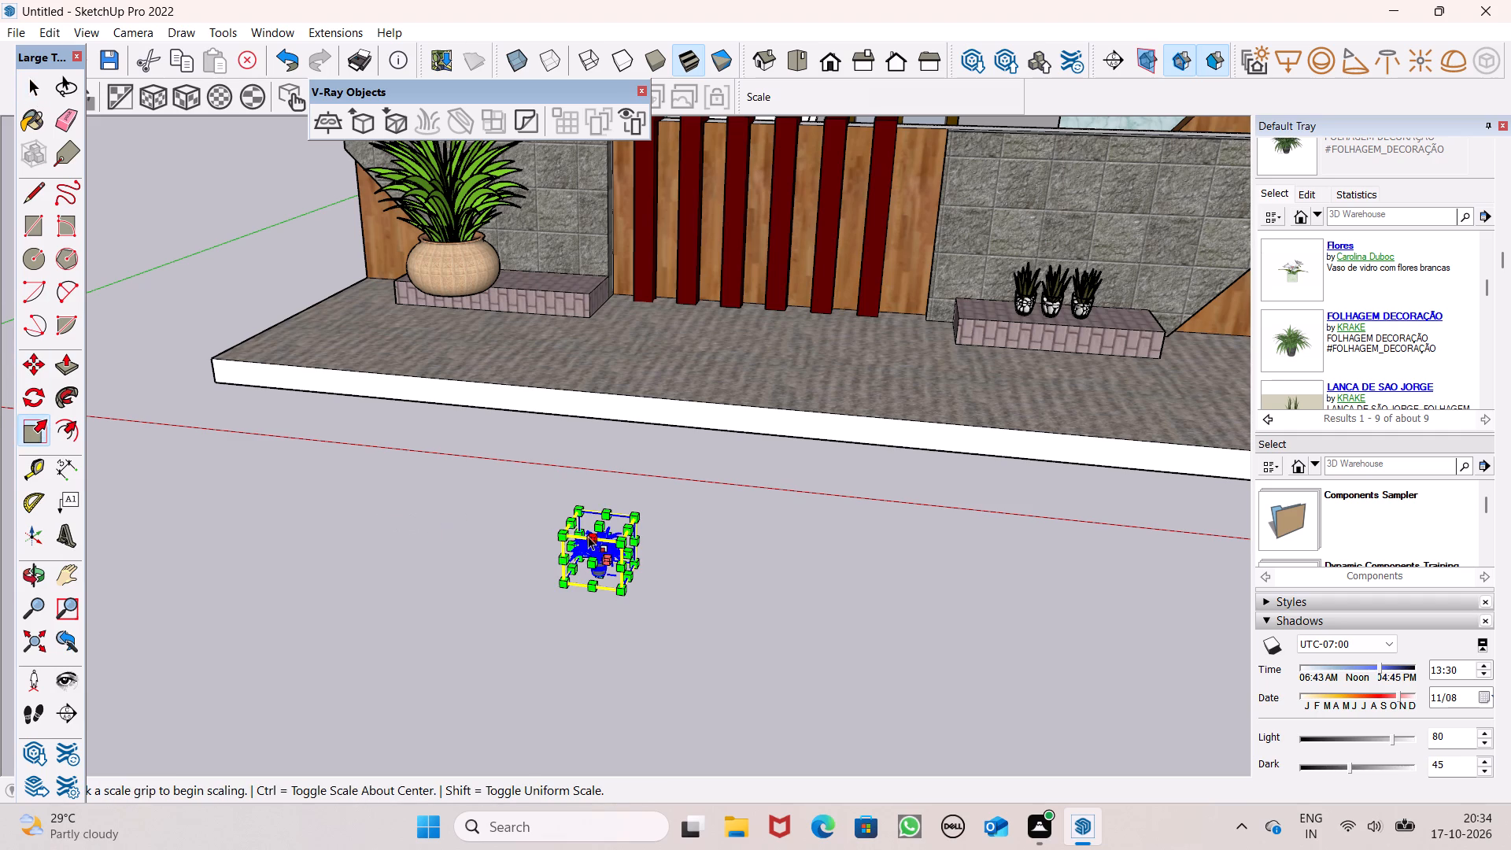
left_click_drag(594, 523, 590, 442)
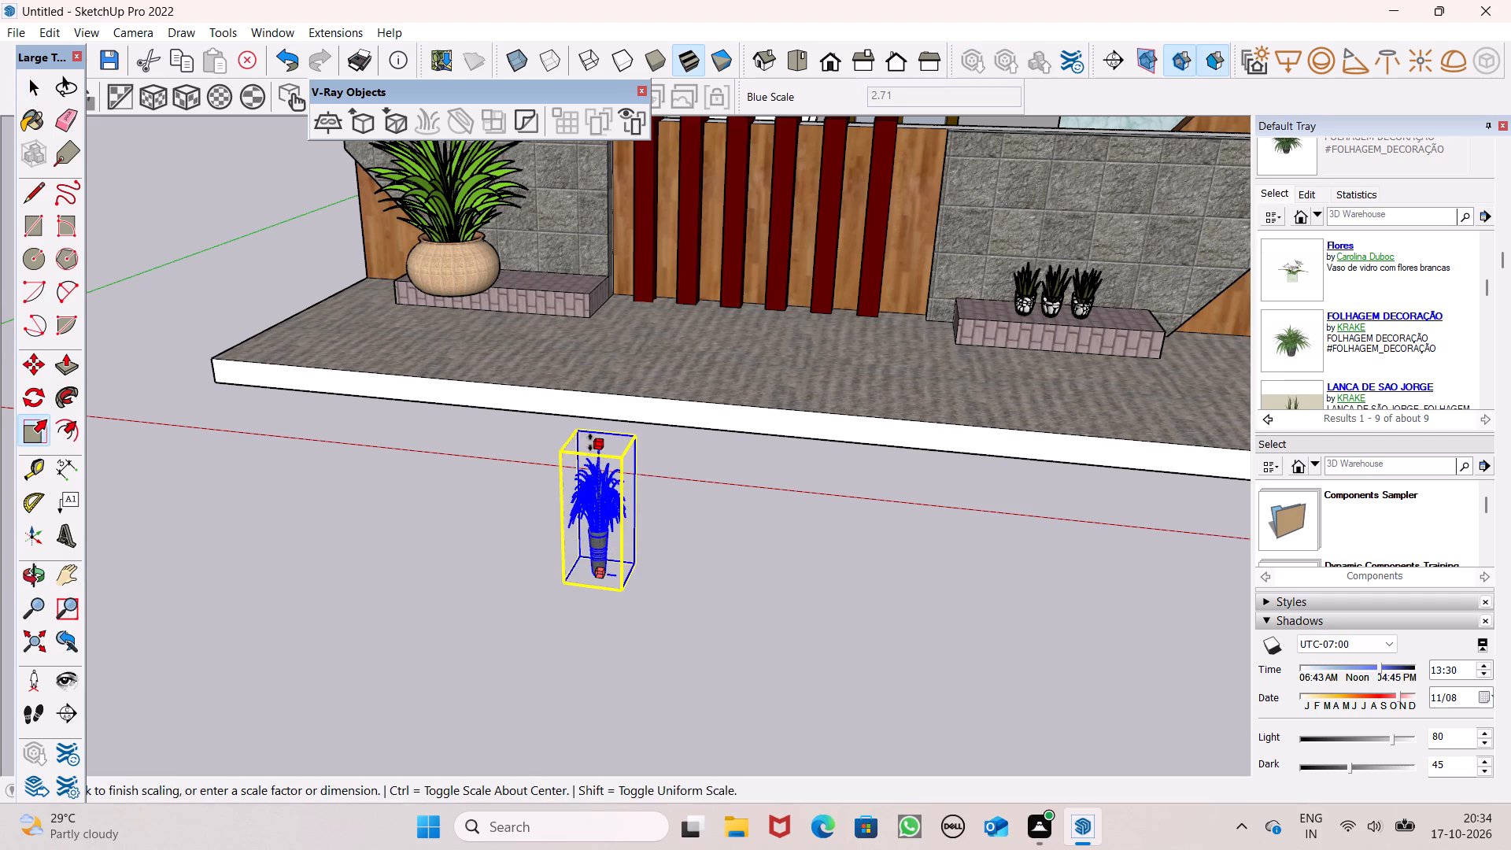
left_click_drag(590, 442, 590, 442)
middle_click_drag(615, 545, 490, 493)
scroll(652, 449, "down", 3)
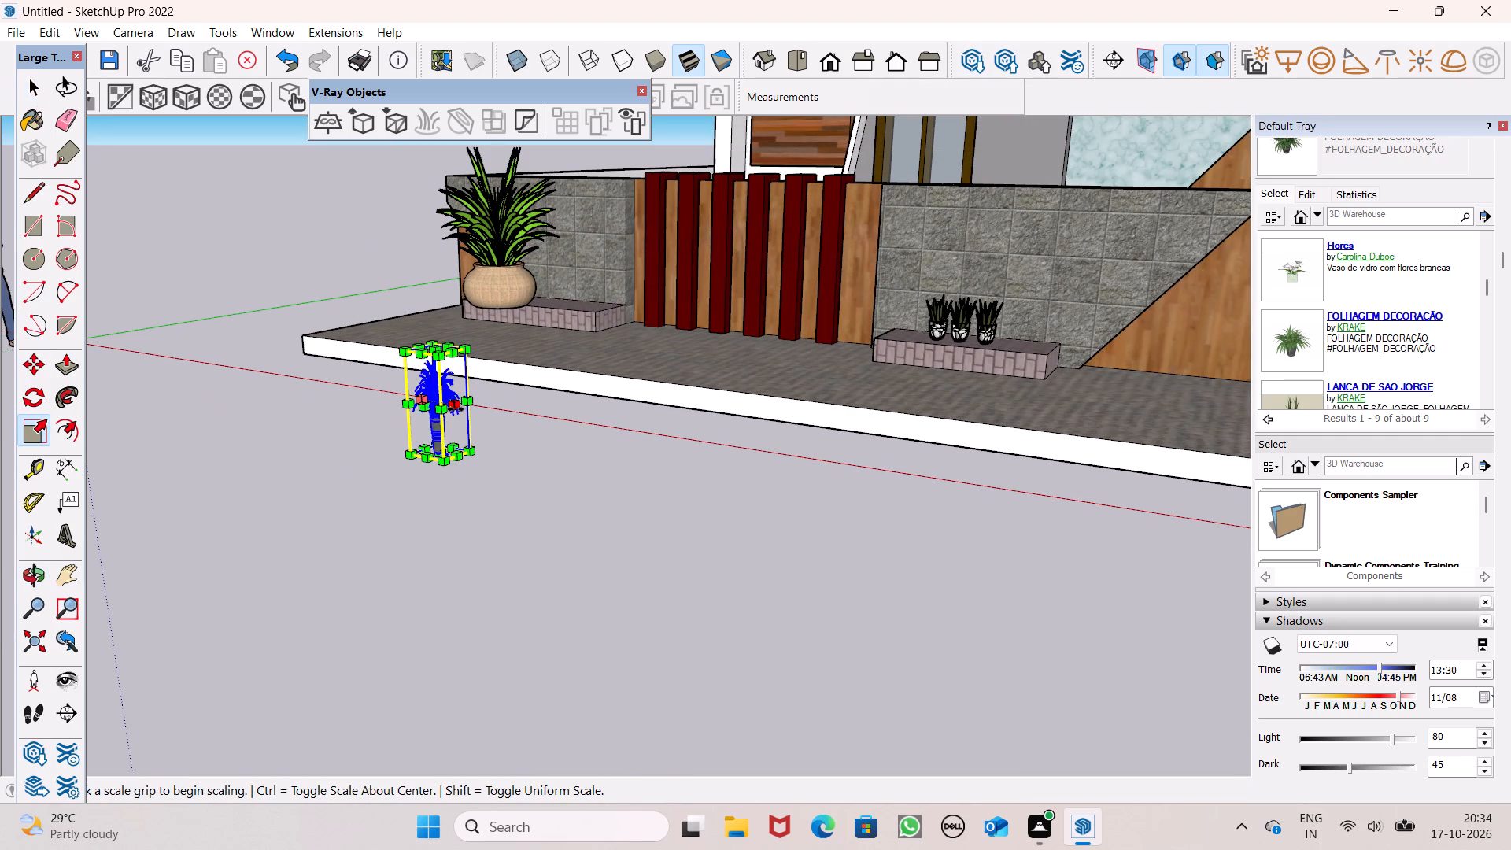
left_click_drag(460, 409, 509, 456)
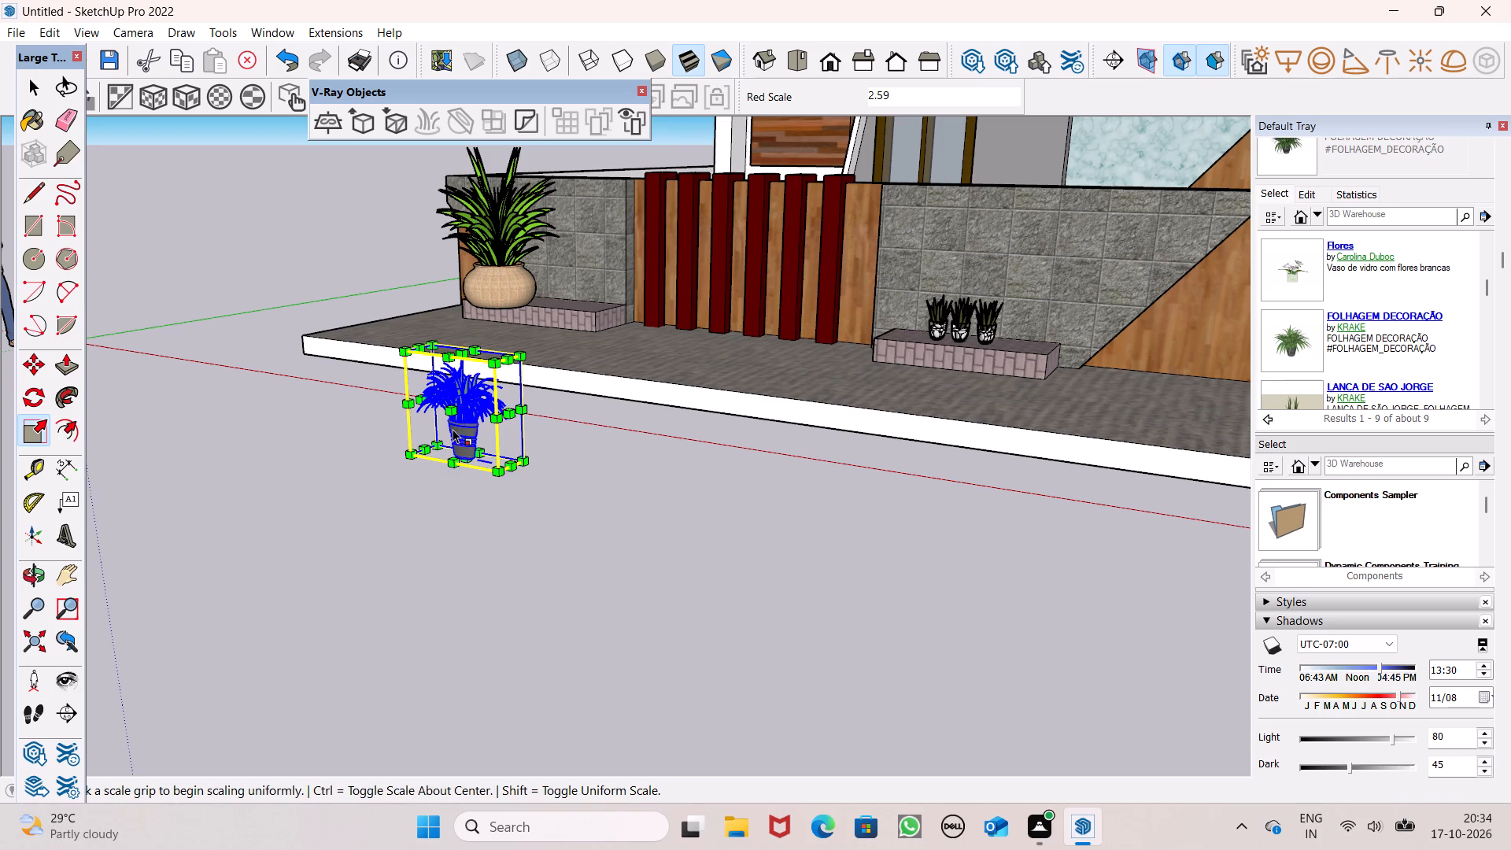
left_click_drag(456, 416, 435, 455)
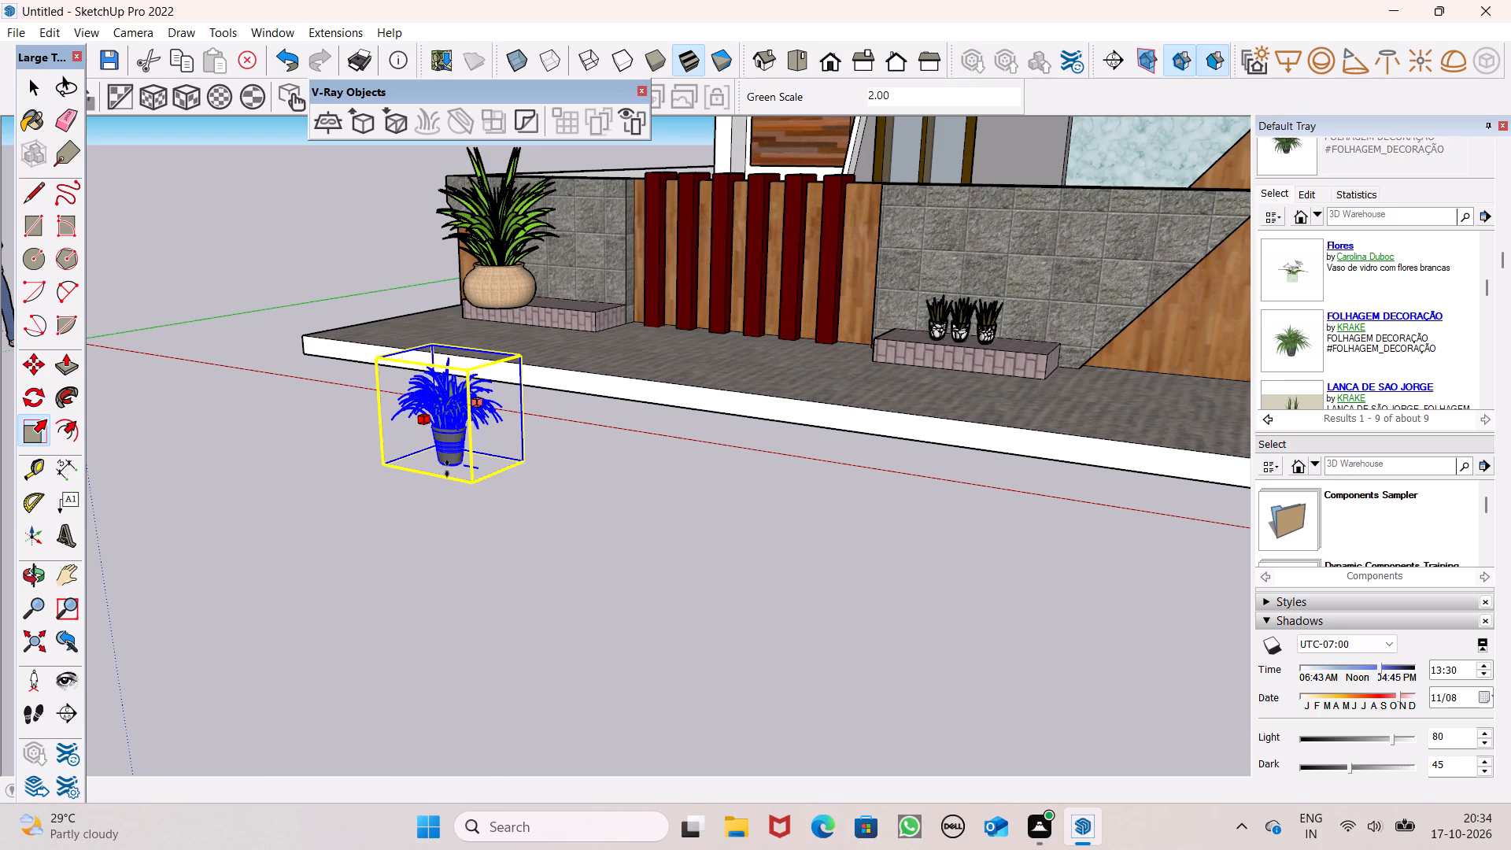
key("space")
left_click(516, 513)
Move the scaled foliage plant from the open ground onto the brick block below the wooden wall panel, at the end nearest the slanted cladding.
scroll(515, 513, "down", 11)
middle_click_drag(502, 535, 526, 627)
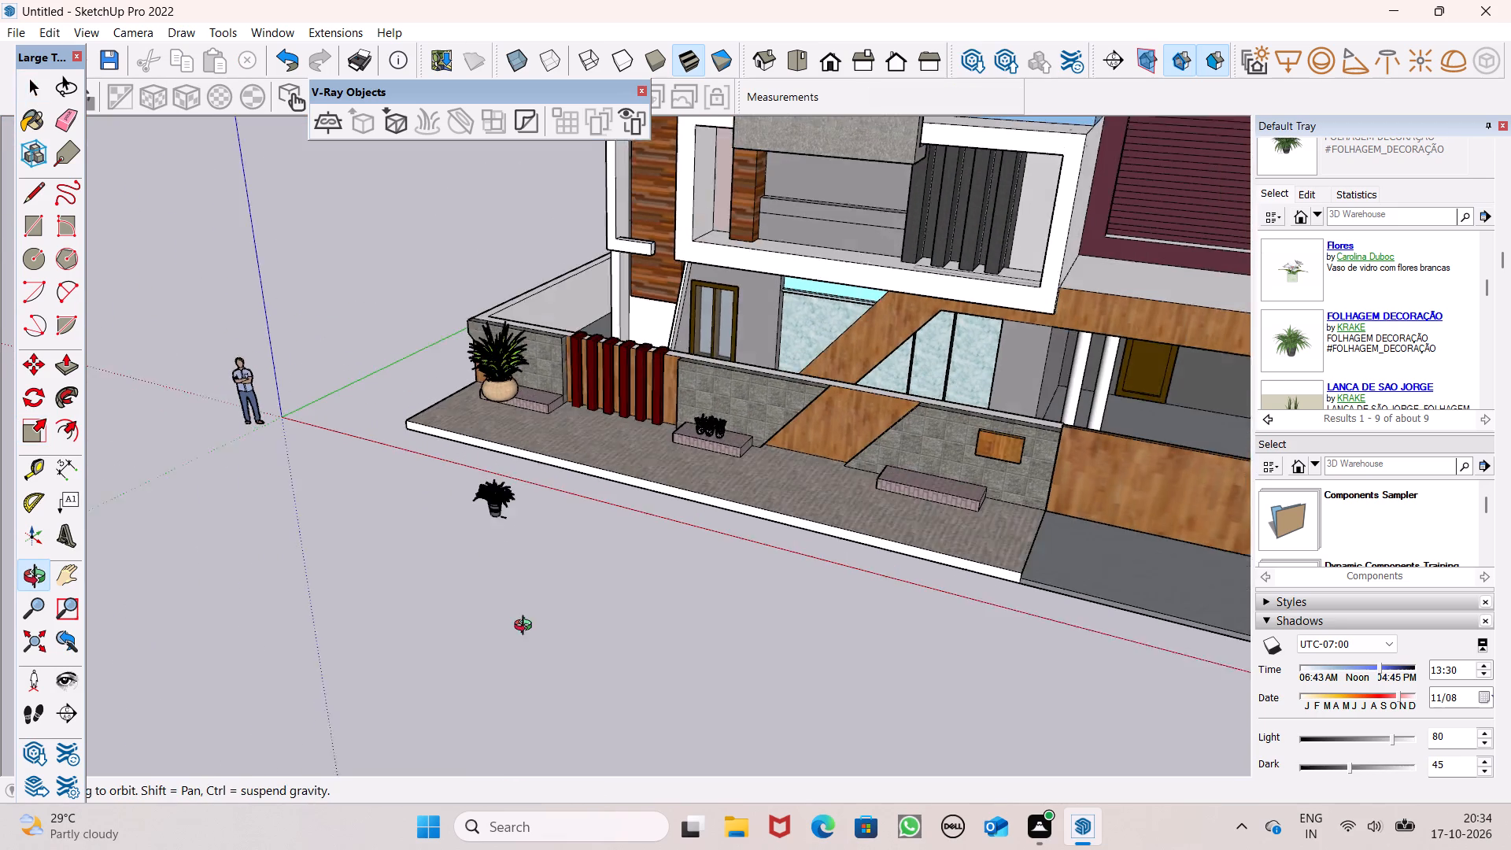
middle_click_drag(526, 627, 534, 647)
scroll(526, 538, "up", 7)
left_click(499, 507)
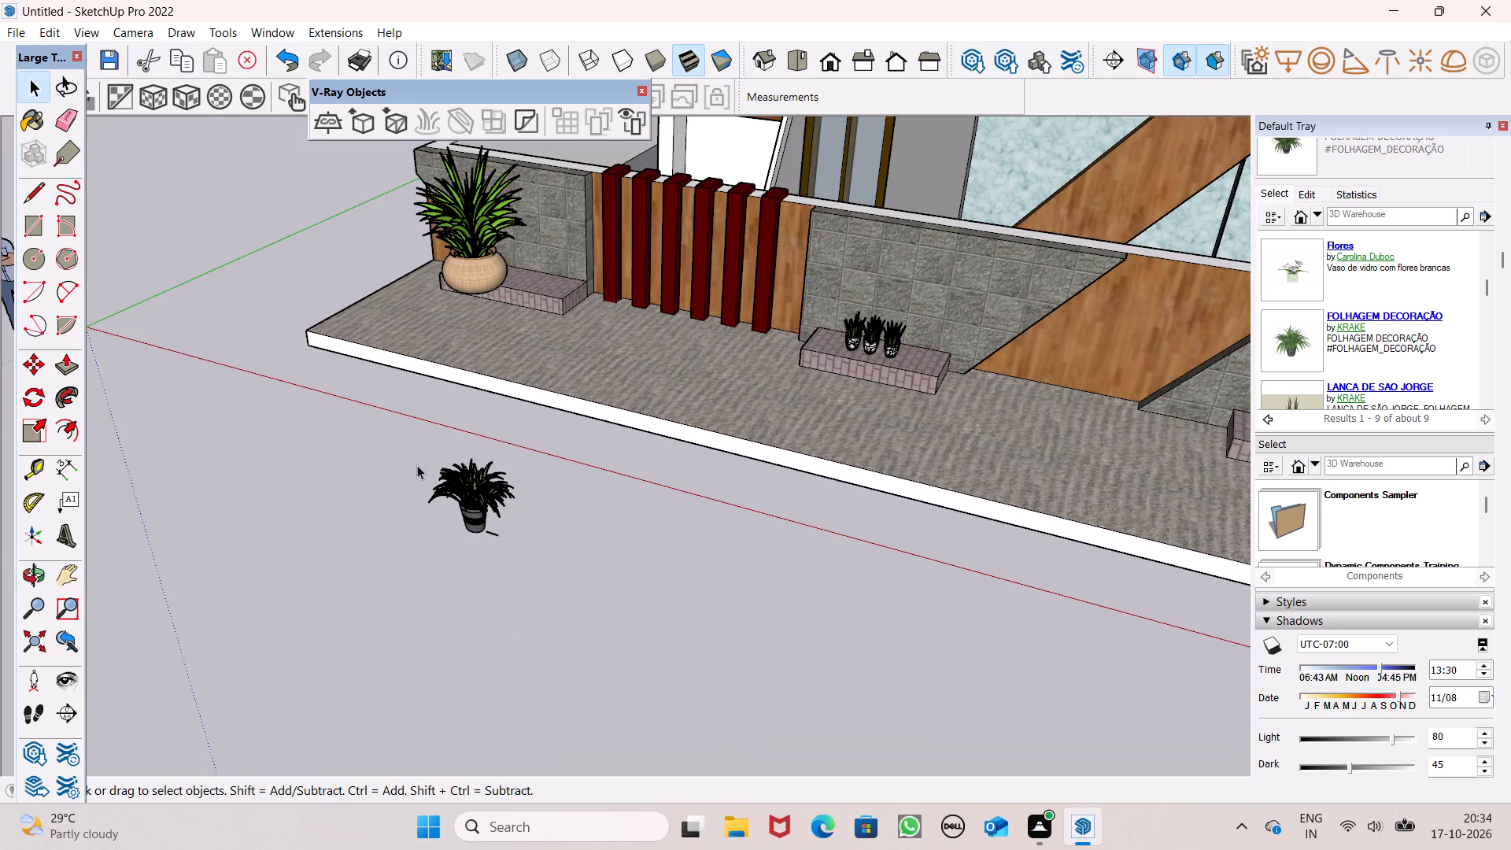
scroll(410, 475, "down", 2)
key("m")
key("Return")
scroll(344, 442, "down", 5)
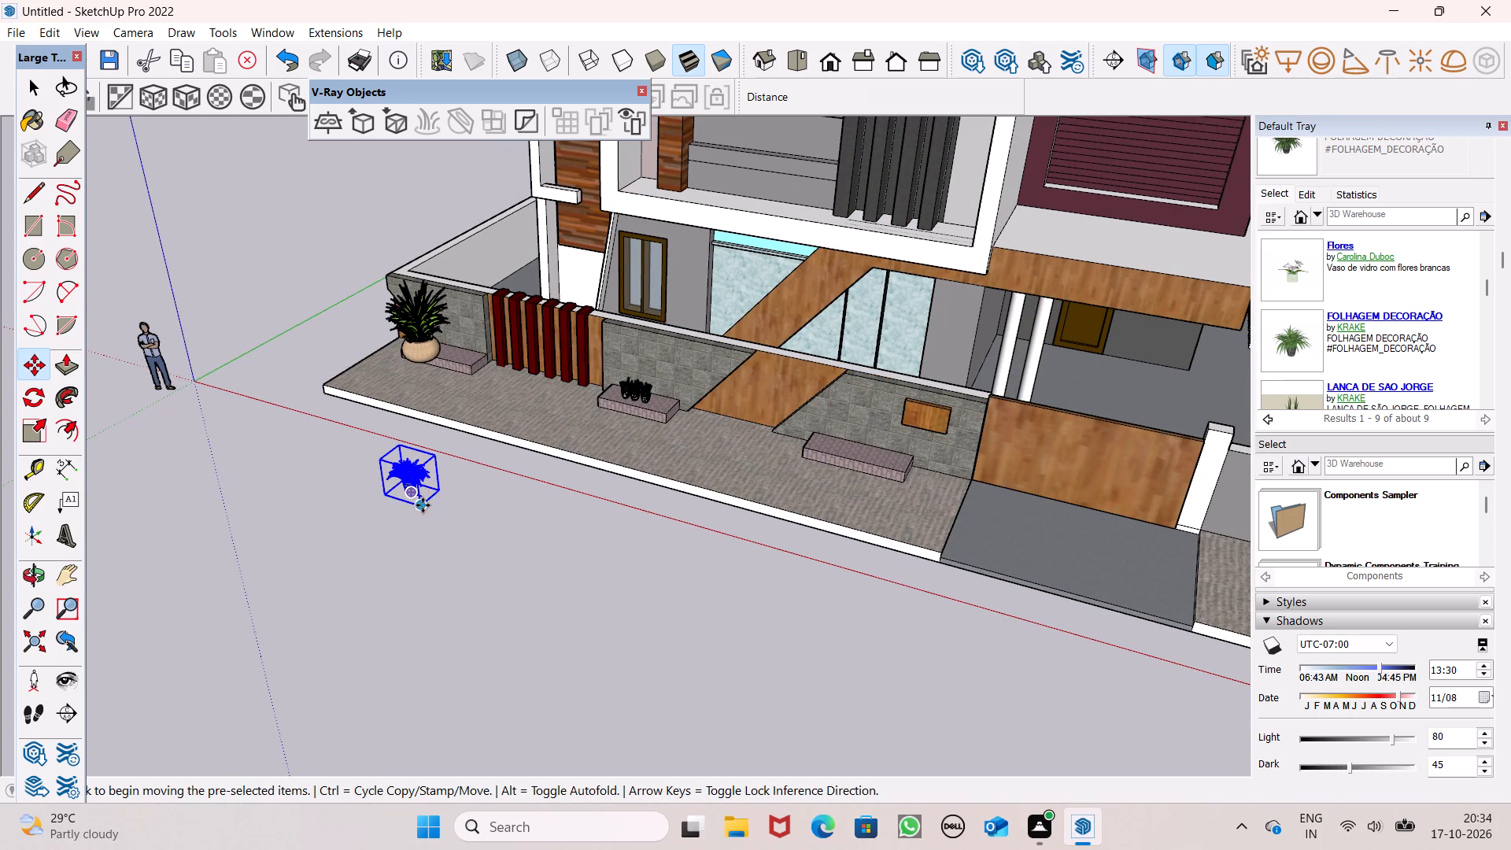
left_click_drag(423, 505, 829, 453)
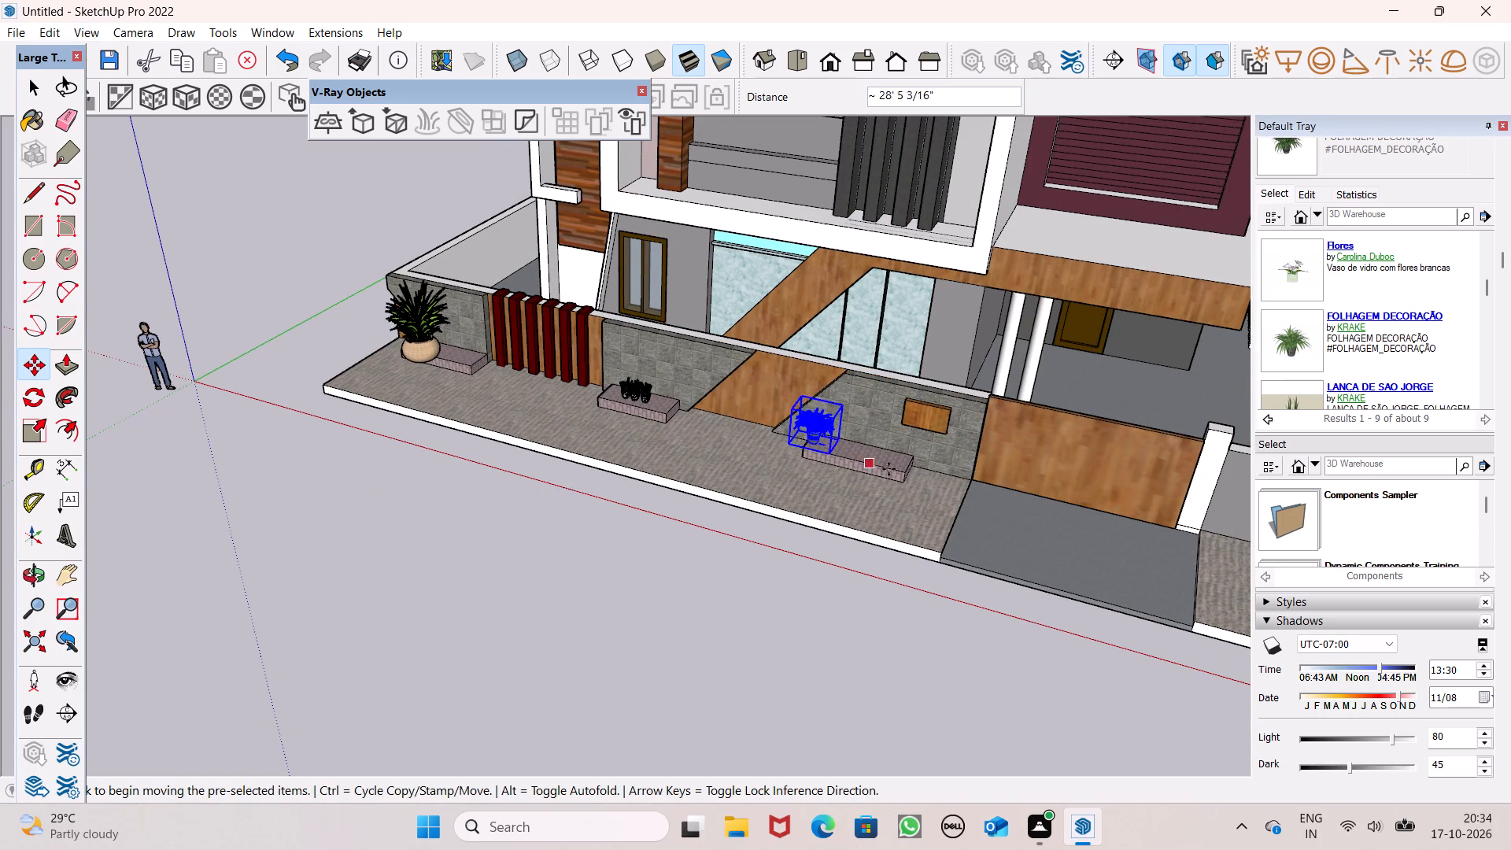
scroll(908, 451, "up", 13)
middle_click_drag(812, 501, 666, 477)
scroll(640, 418, "up", 7)
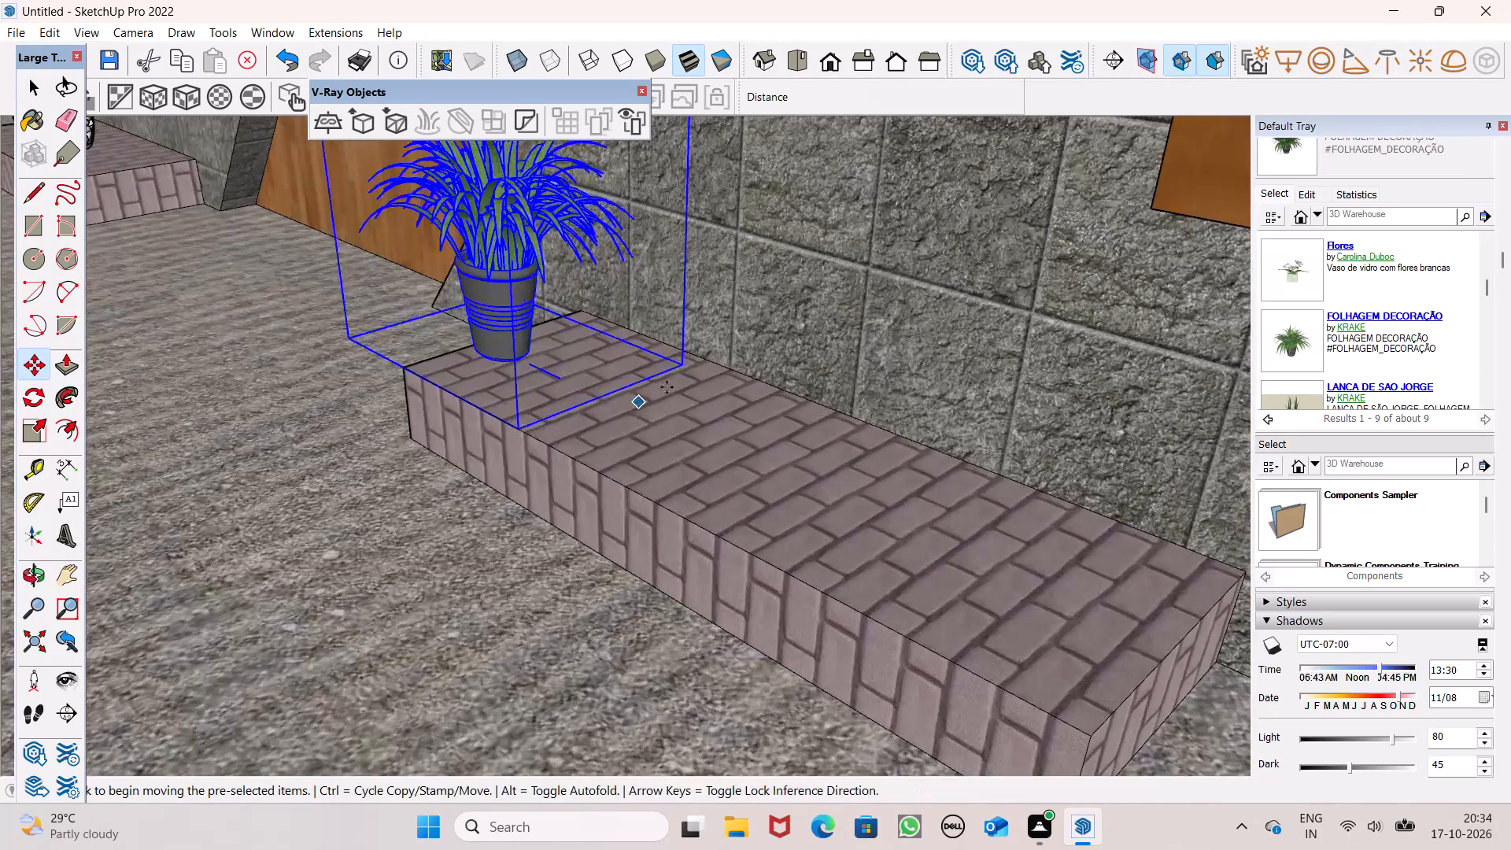
left_click_drag(685, 364, 740, 371)
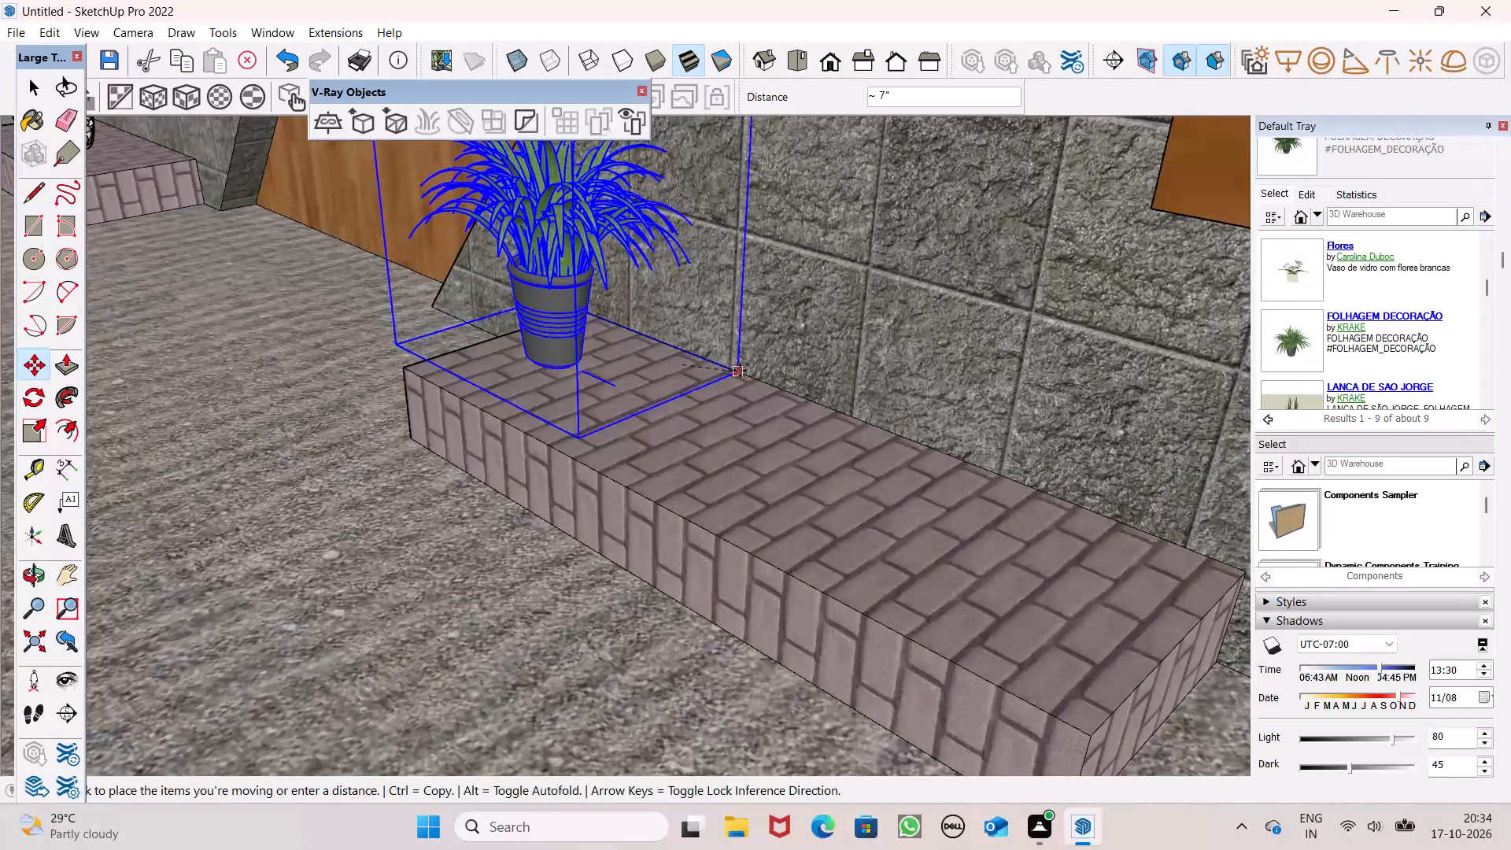
left_click_drag(740, 371, 744, 373)
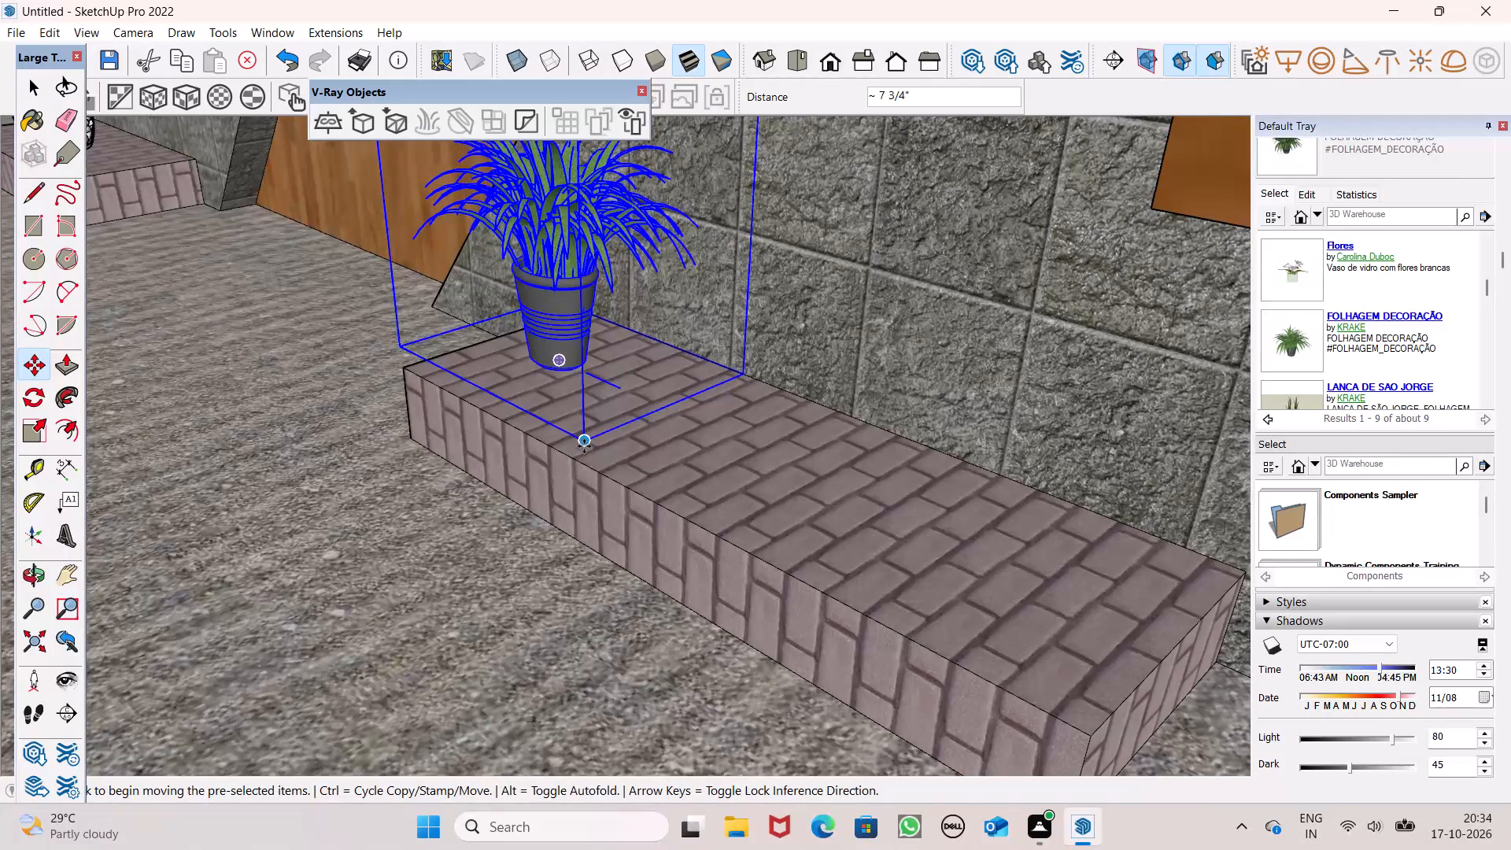
Copy the foliage plant along the brick block to make a second and a third pot, offsetting each copy about 1' 10".
left_click_drag(584, 446, 741, 525)
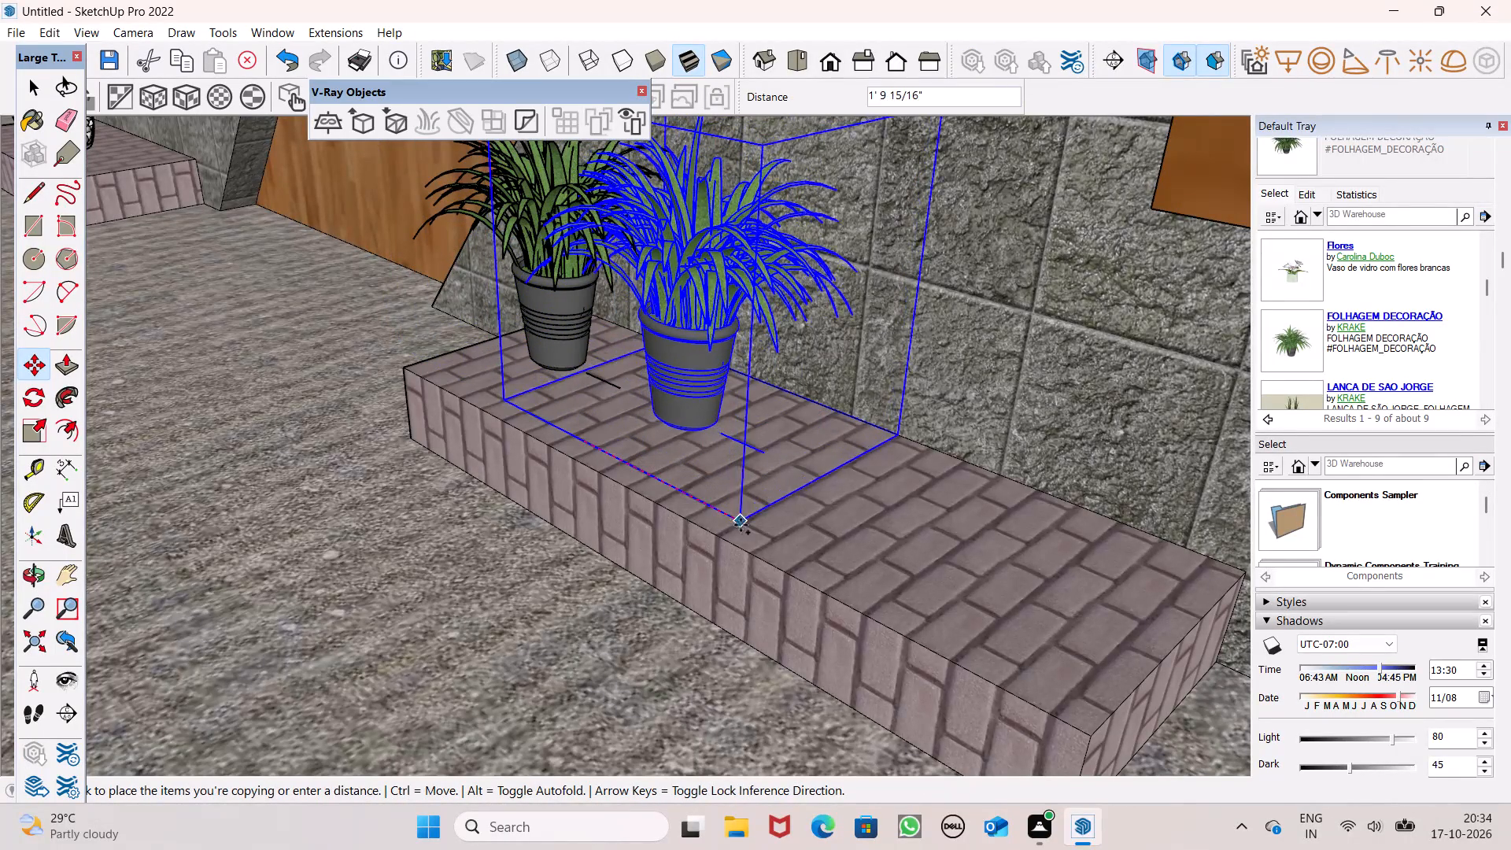
left_click_drag(741, 525, 755, 539)
left_click_drag(756, 539, 765, 552)
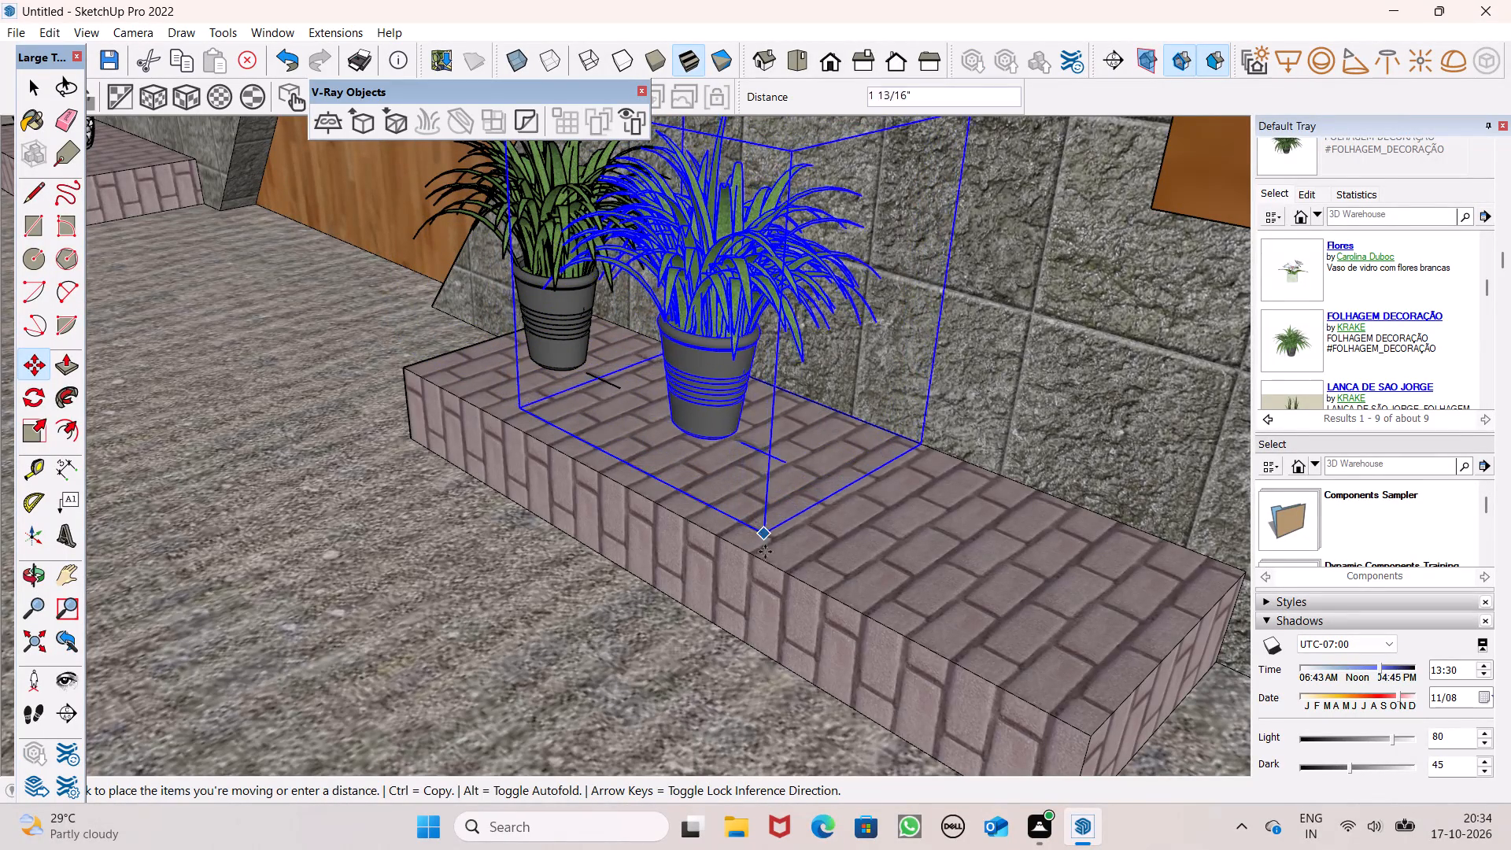
left_click_drag(765, 552, 950, 667)
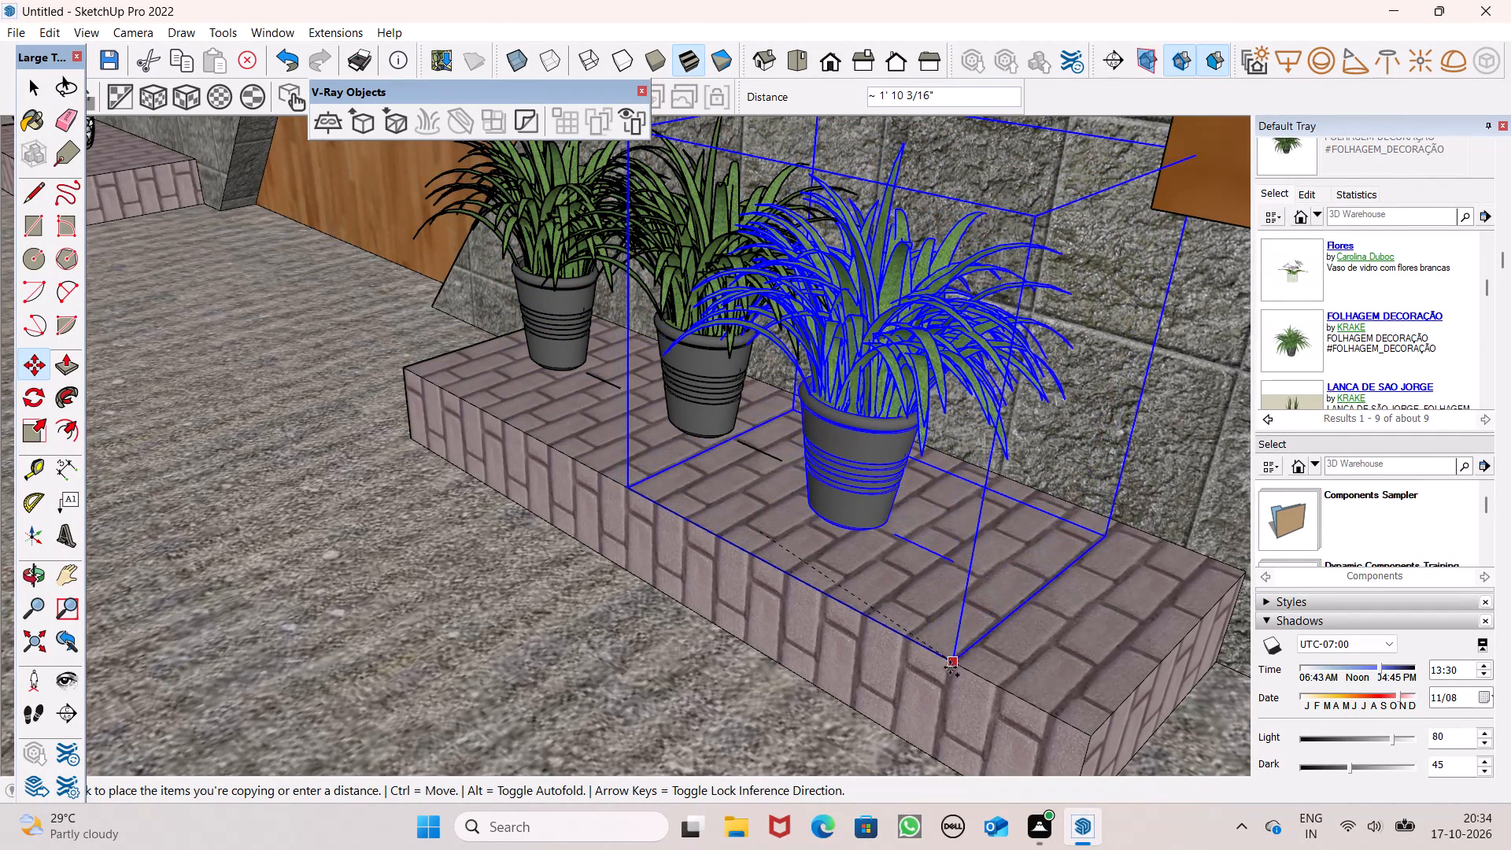
left_click_drag(950, 667, 962, 658)
Make a fourth copy of the foliage plant and bring it onto the free end of the same brick block.
left_click_drag(960, 659, 1162, 697)
left_click(1162, 697)
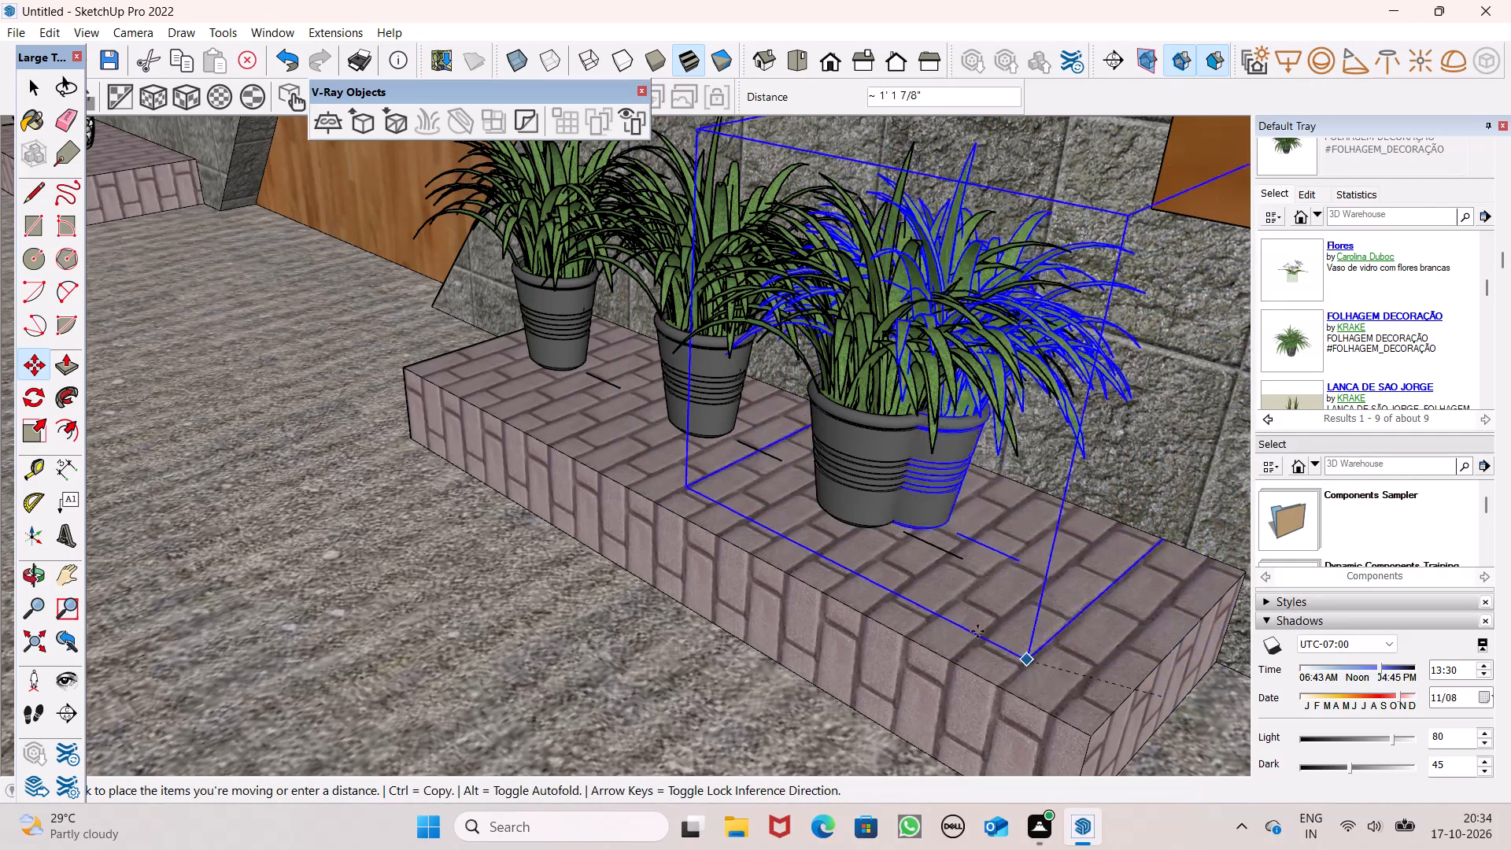
scroll(964, 619, "down", 5)
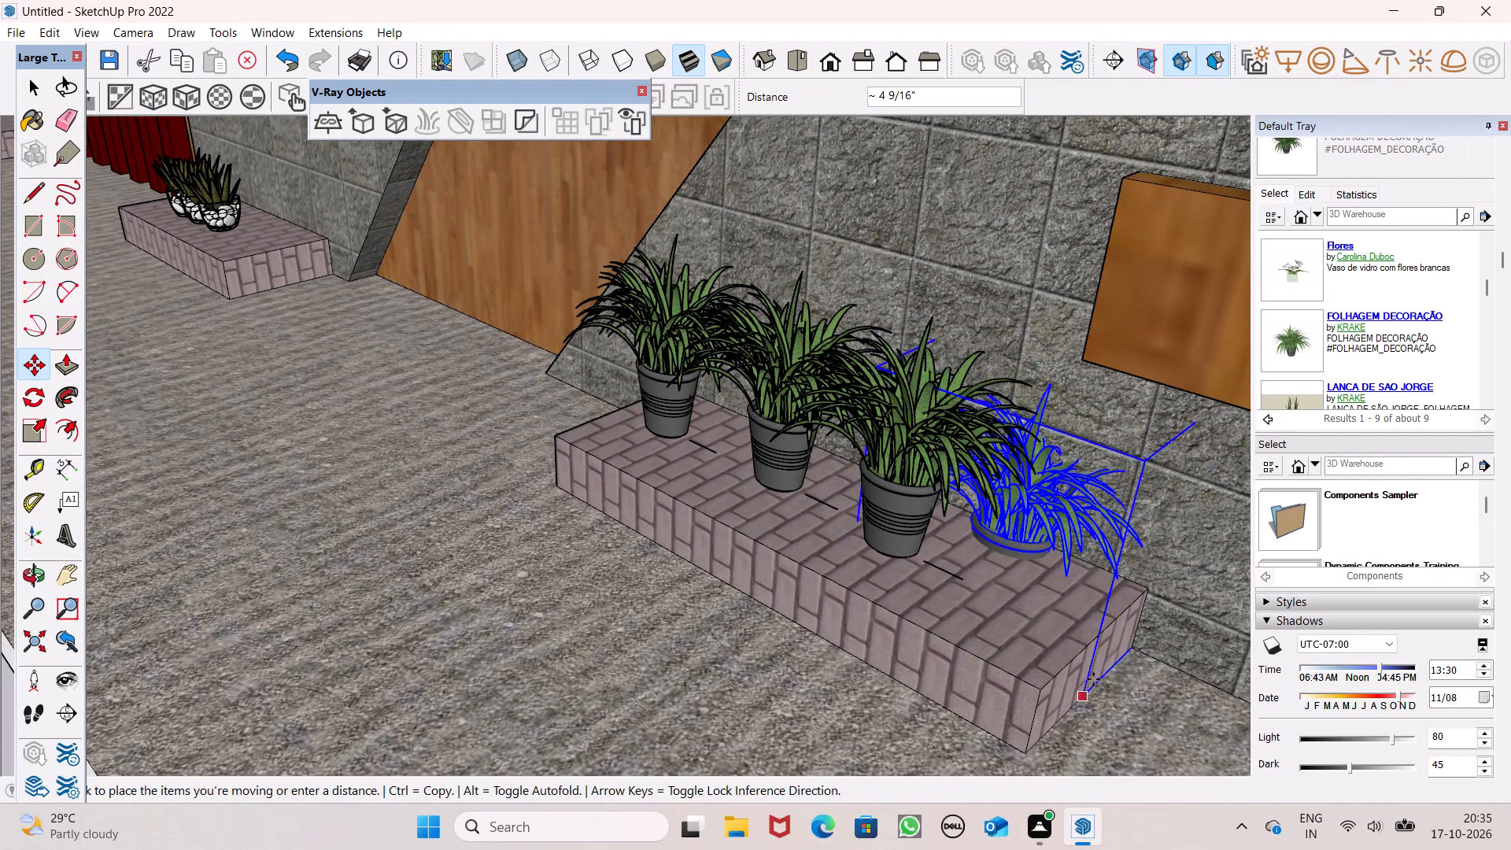
left_click(581, 666)
scroll(918, 516, "down", 3)
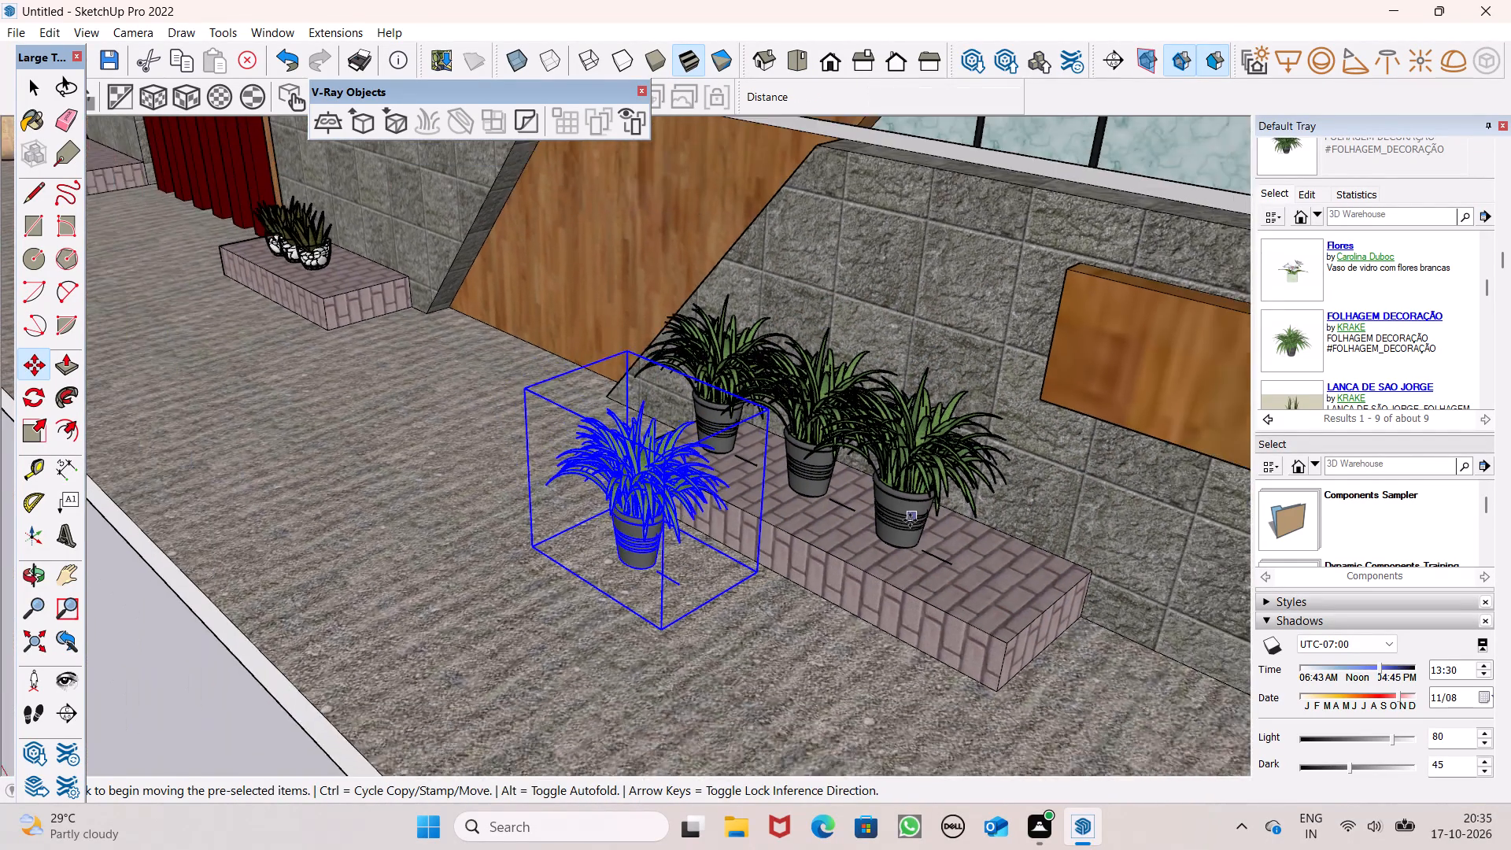
scroll(910, 520, "down", 1)
middle_click_drag(1007, 589, 923, 528)
left_click_drag(615, 586, 960, 614)
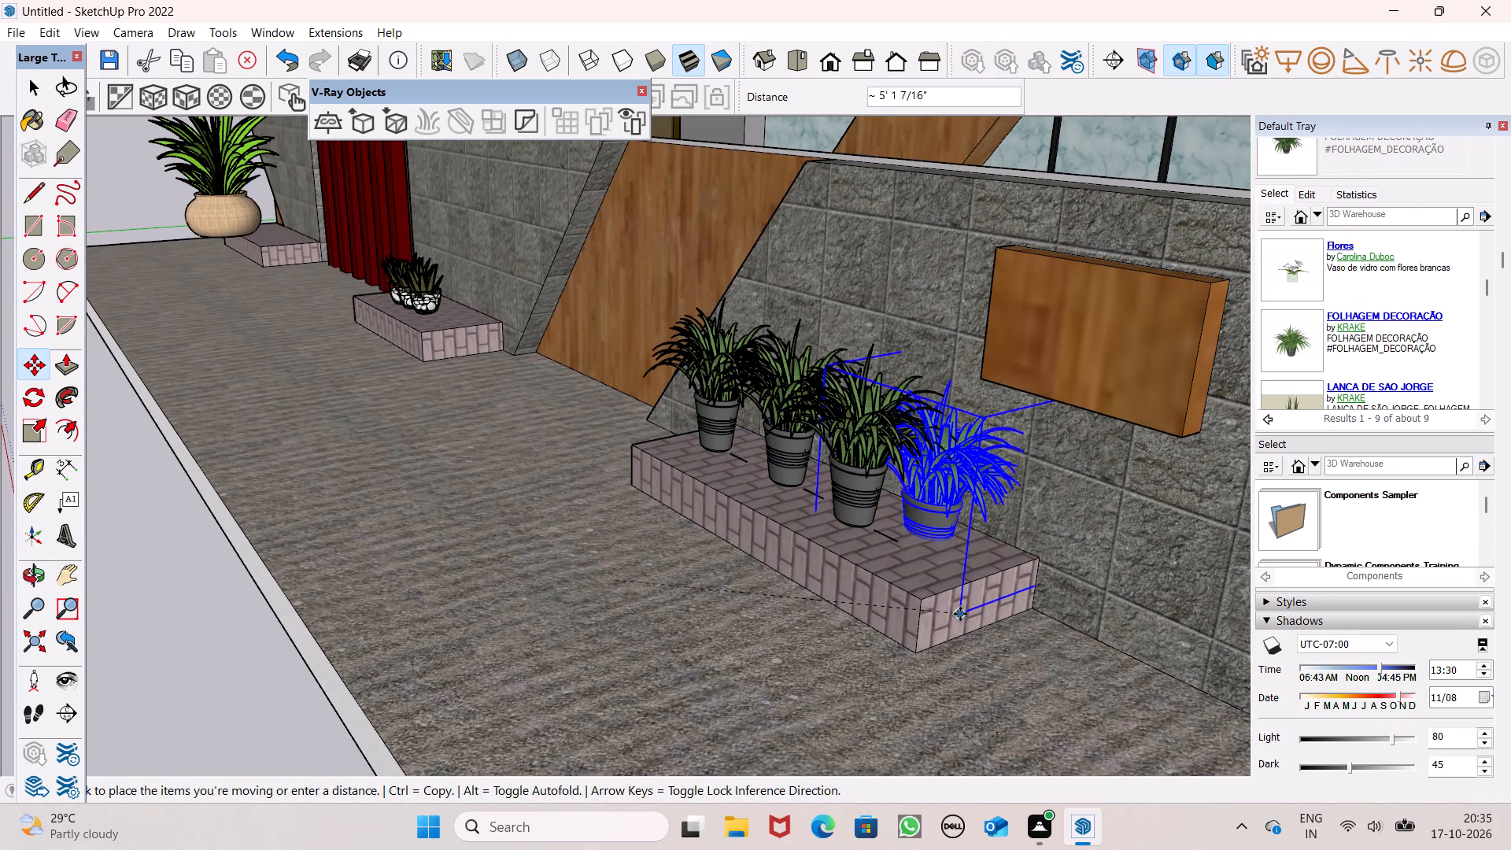
left_click_drag(960, 614, 944, 583)
middle_click_drag(985, 614, 1051, 540)
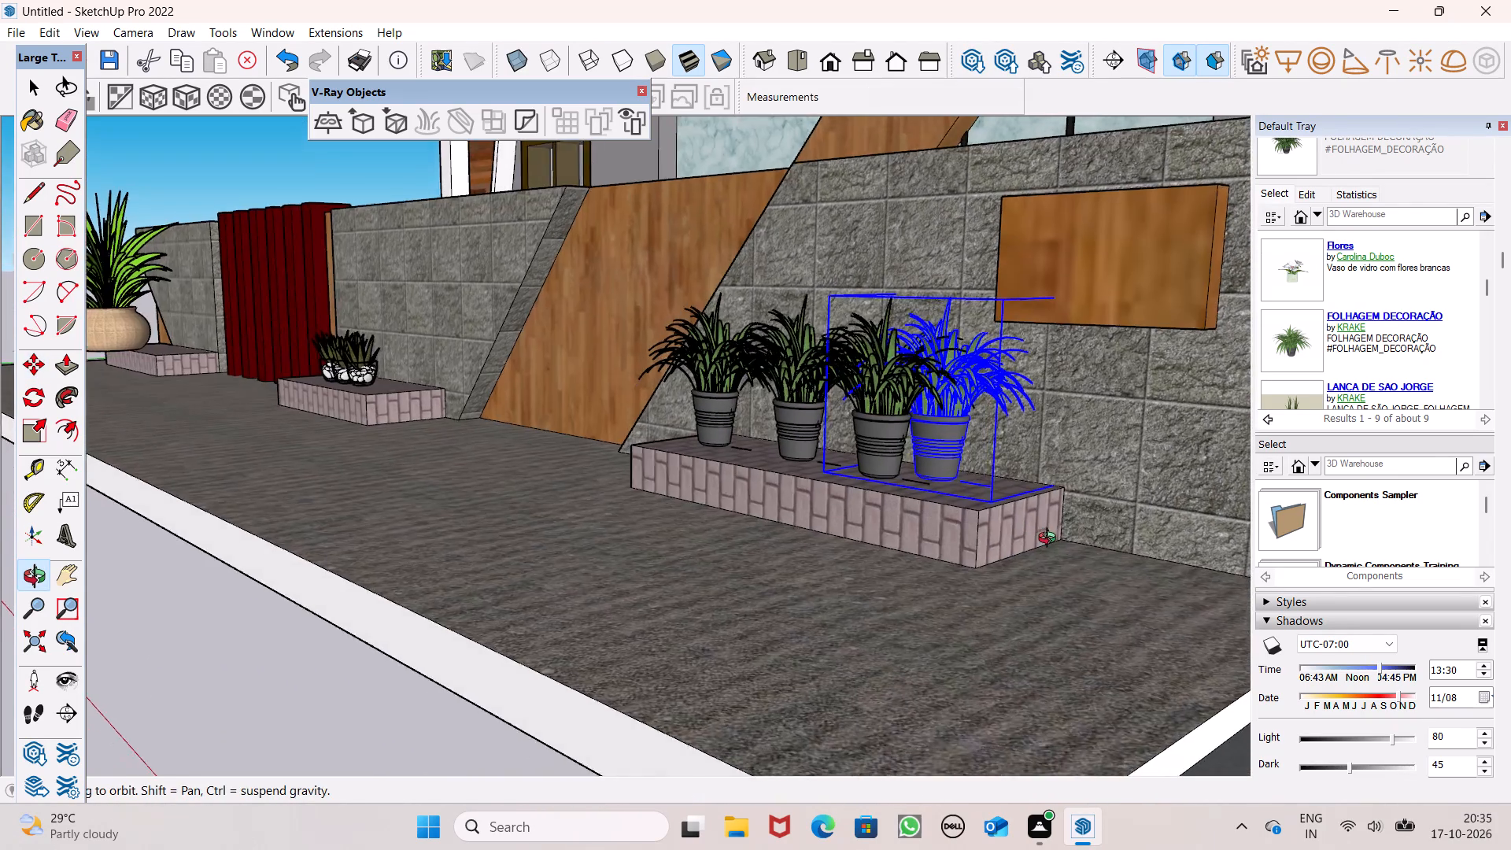
middle_click_drag(1051, 540, 1055, 534)
scroll(1025, 508, "up", 7)
left_click_drag(962, 490, 992, 520)
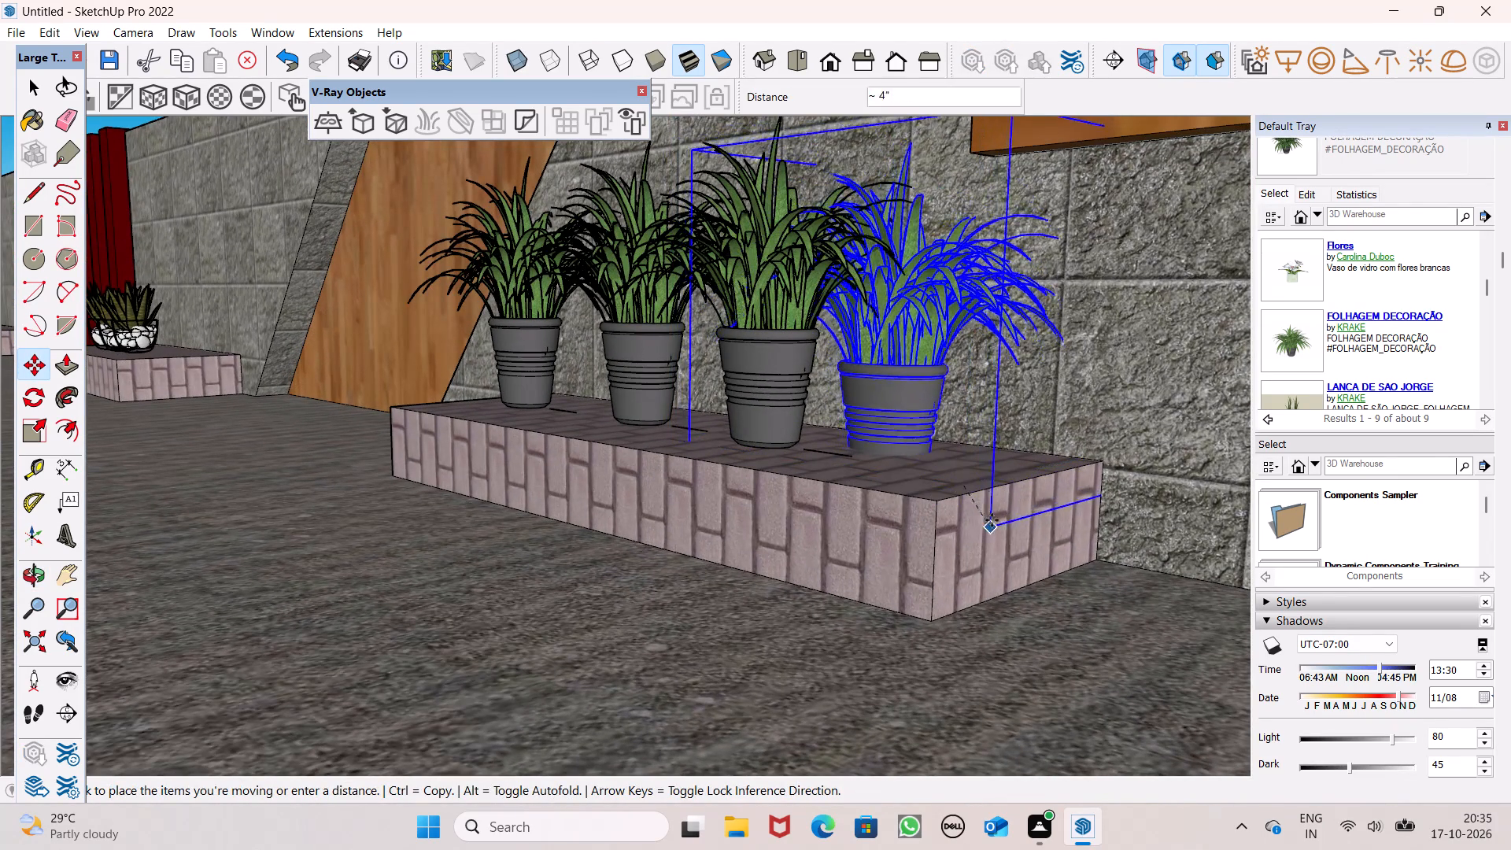
left_click_drag(992, 520, 988, 473)
Fine-tune the fourth foliage pot's position so it sits on the block in line with the other three, and deselect it.
middle_click_drag(1027, 514, 817, 625)
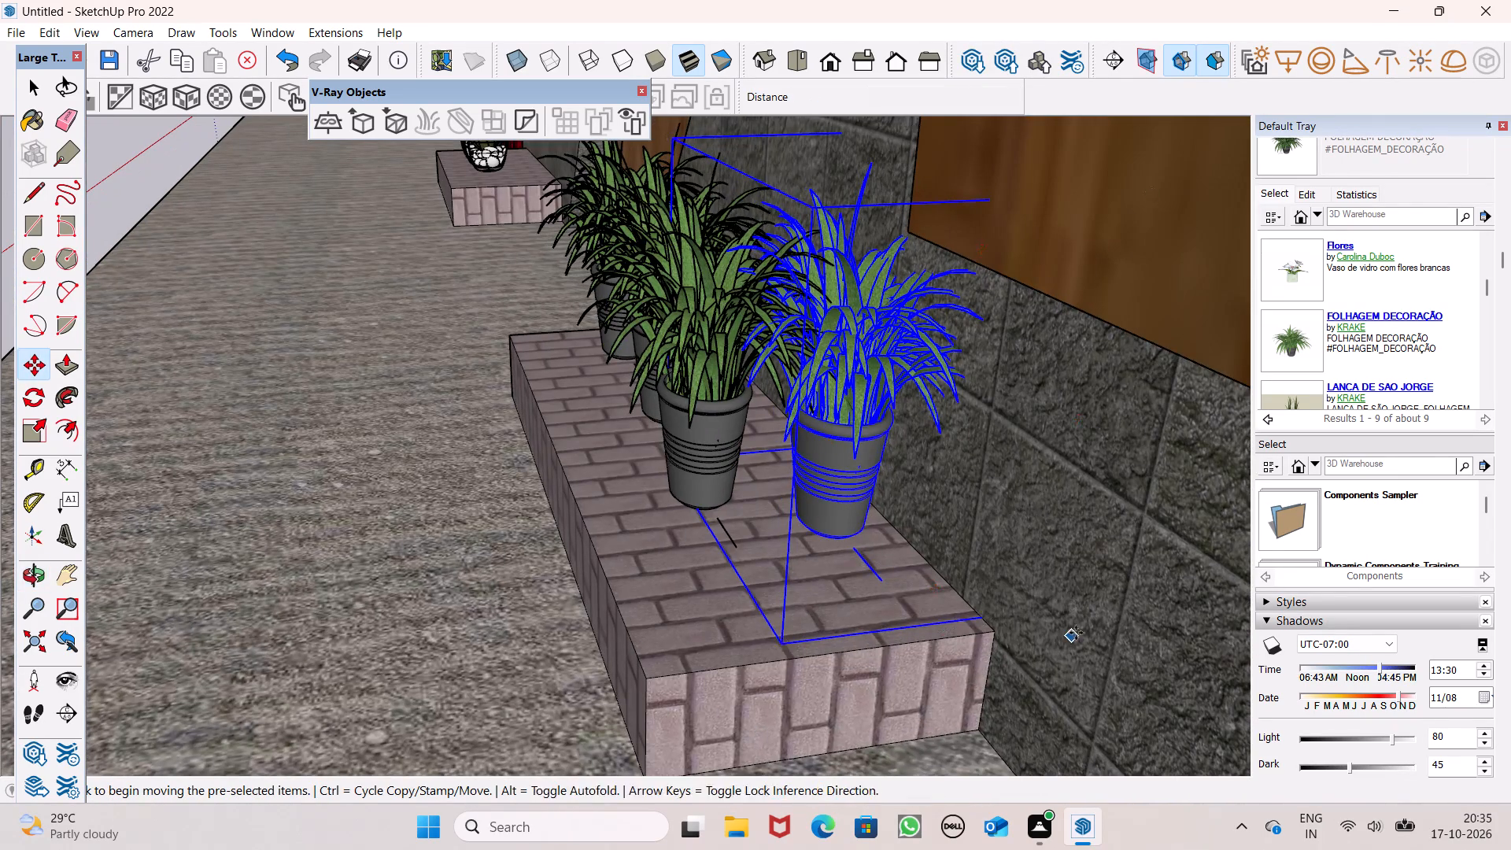
left_click_drag(1070, 607, 976, 612)
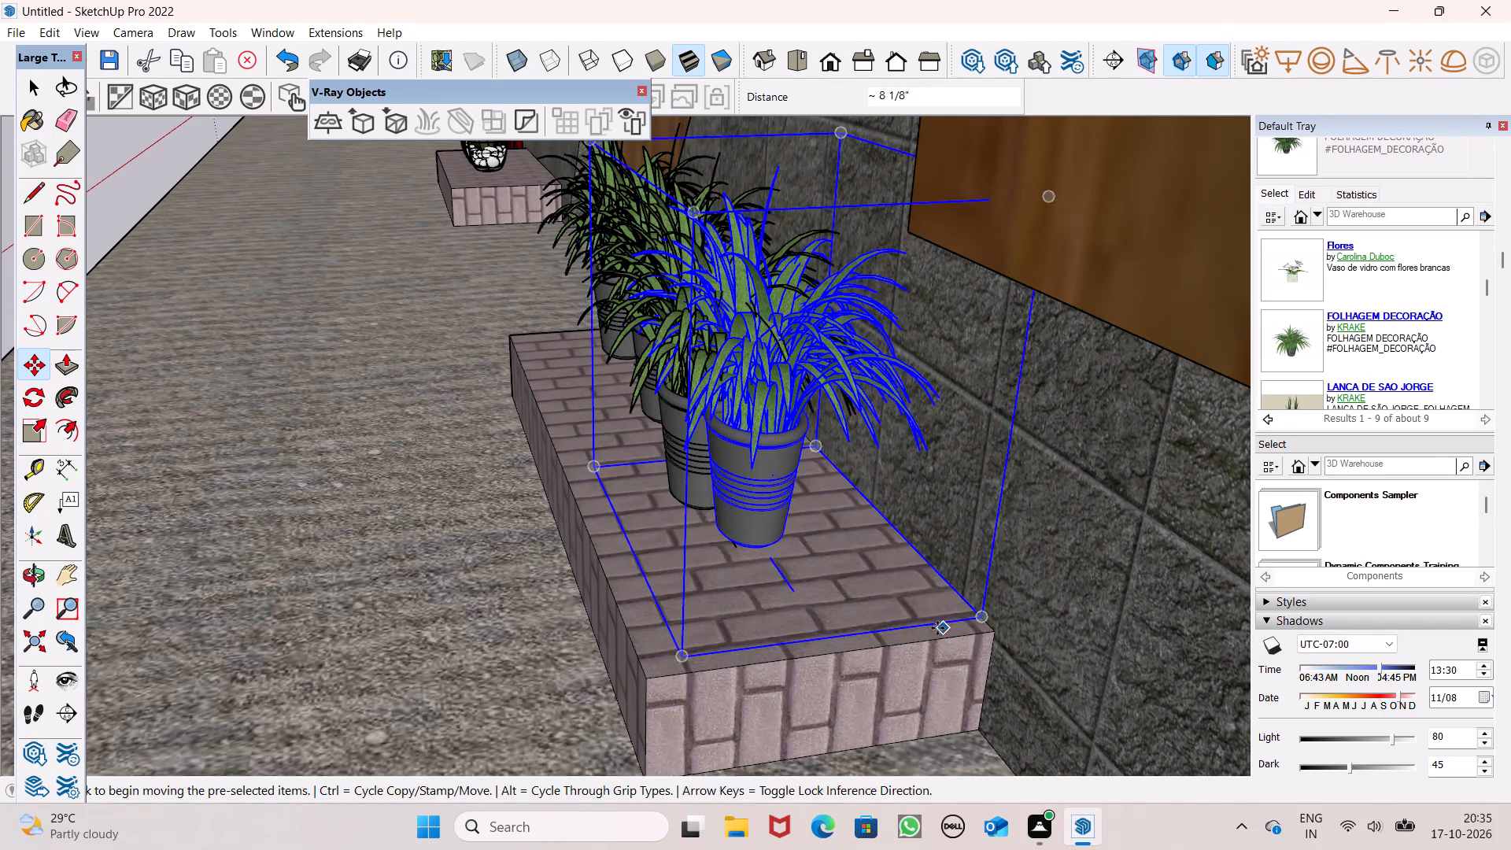
middle_click_drag(931, 634, 1005, 622)
left_click_drag(900, 599, 904, 608)
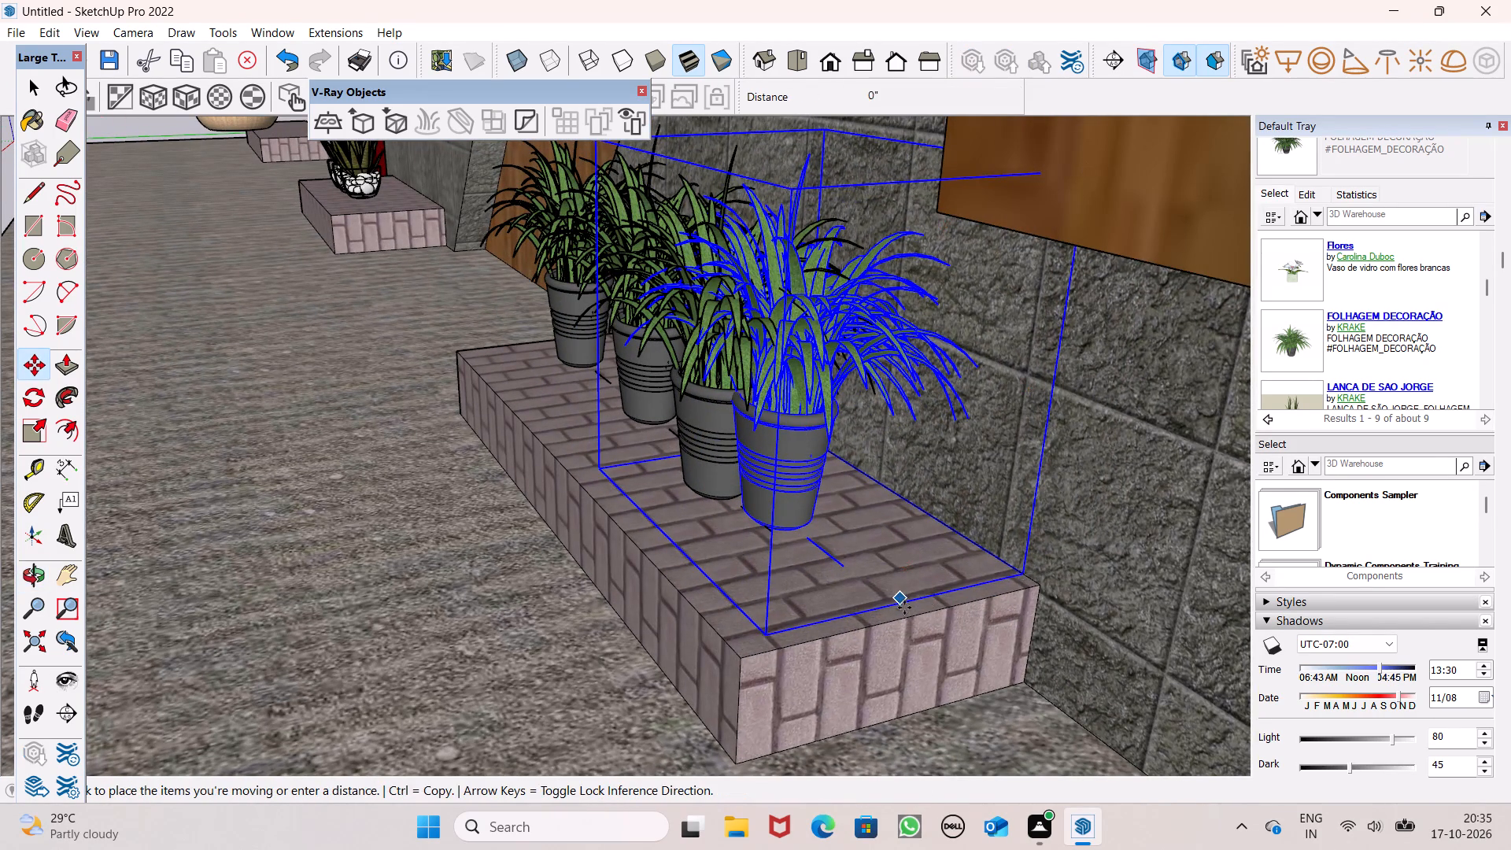
left_click_drag(904, 608, 948, 631)
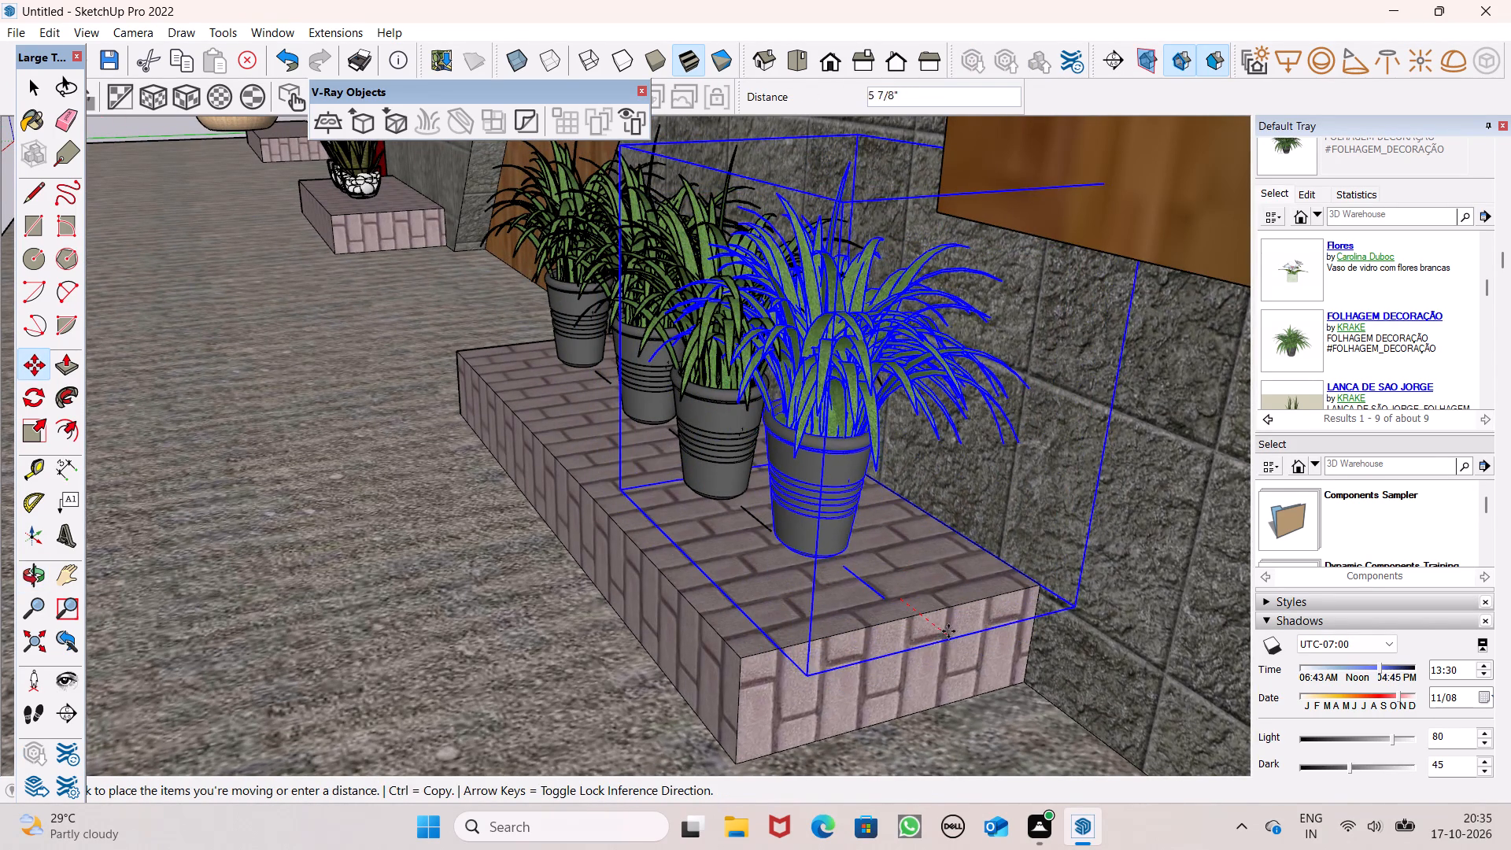
left_click_drag(948, 631, 948, 634)
scroll(922, 619, "down", 6)
middle_click_drag(875, 649, 1205, 578)
scroll(1032, 526, "down", 3)
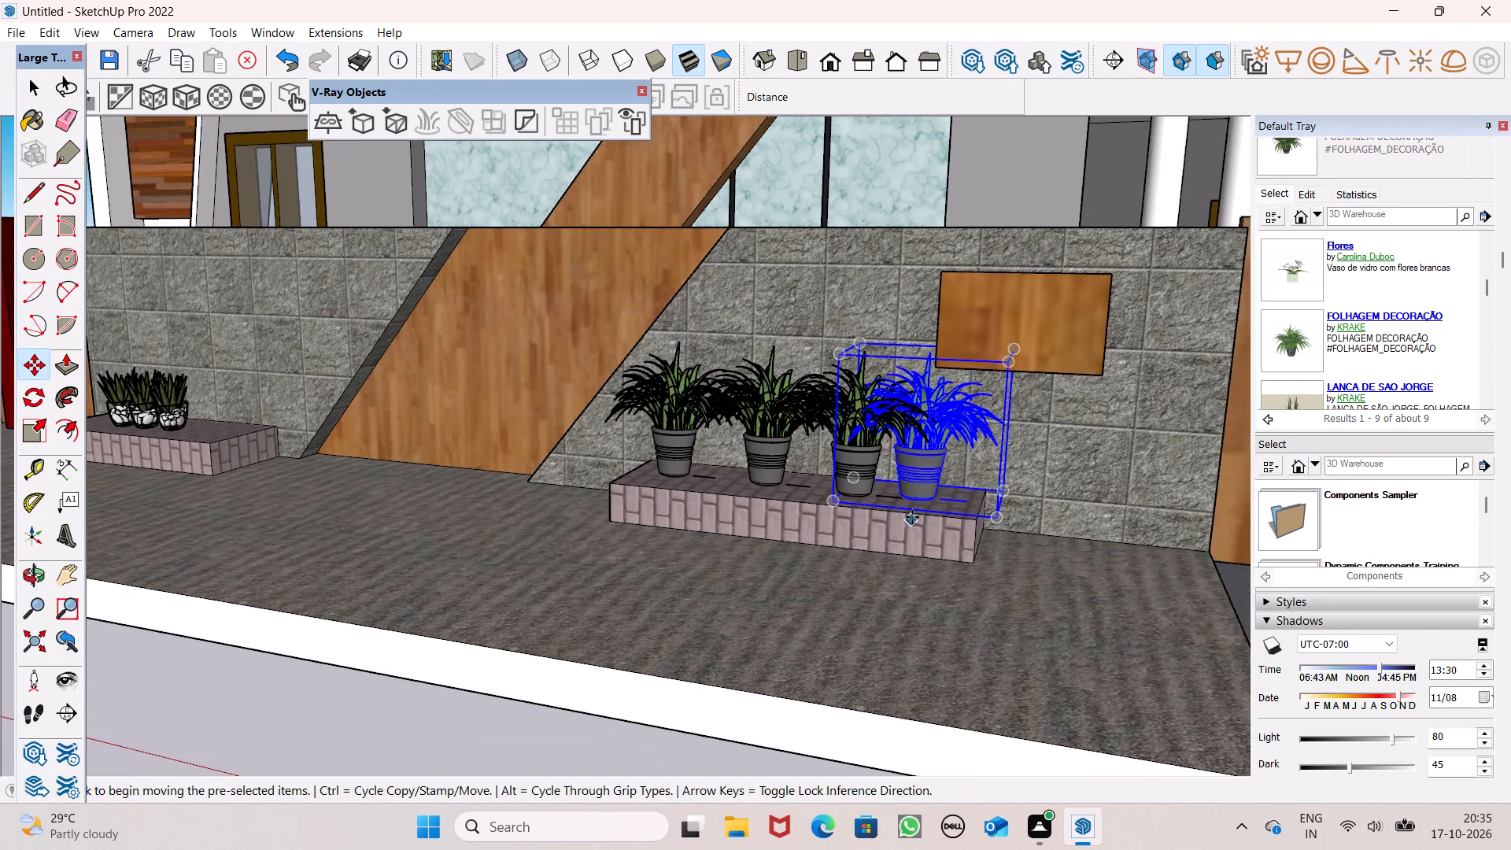
scroll(935, 516, "up", 7)
scroll(1009, 525, "up", 4)
left_click_drag(1010, 523, 1016, 527)
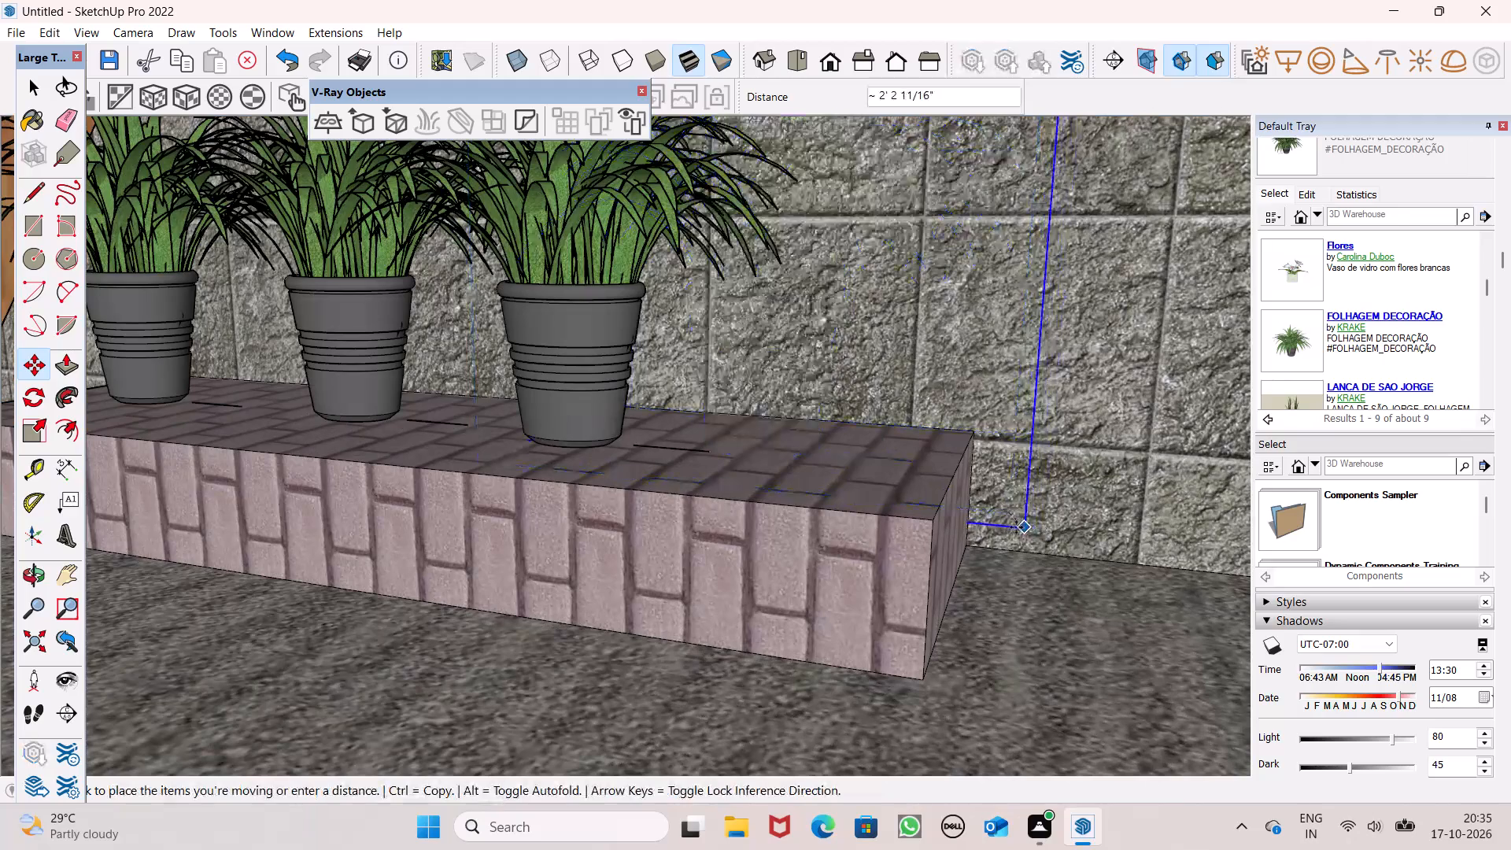
left_click_drag(1016, 527, 1026, 546)
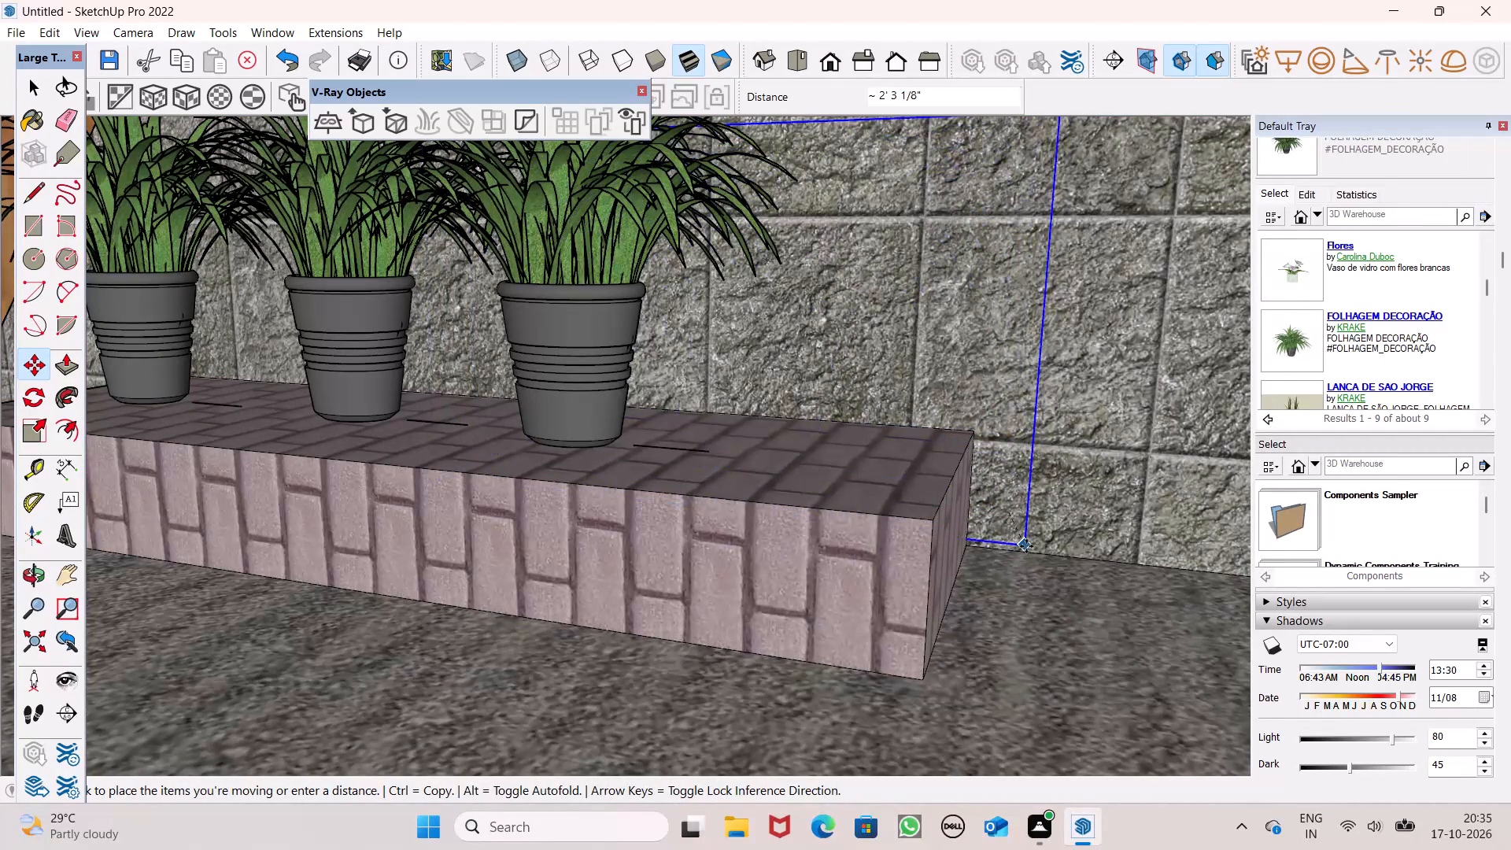
left_click_drag(1026, 546, 1003, 535)
left_click_drag(1022, 482, 1022, 483)
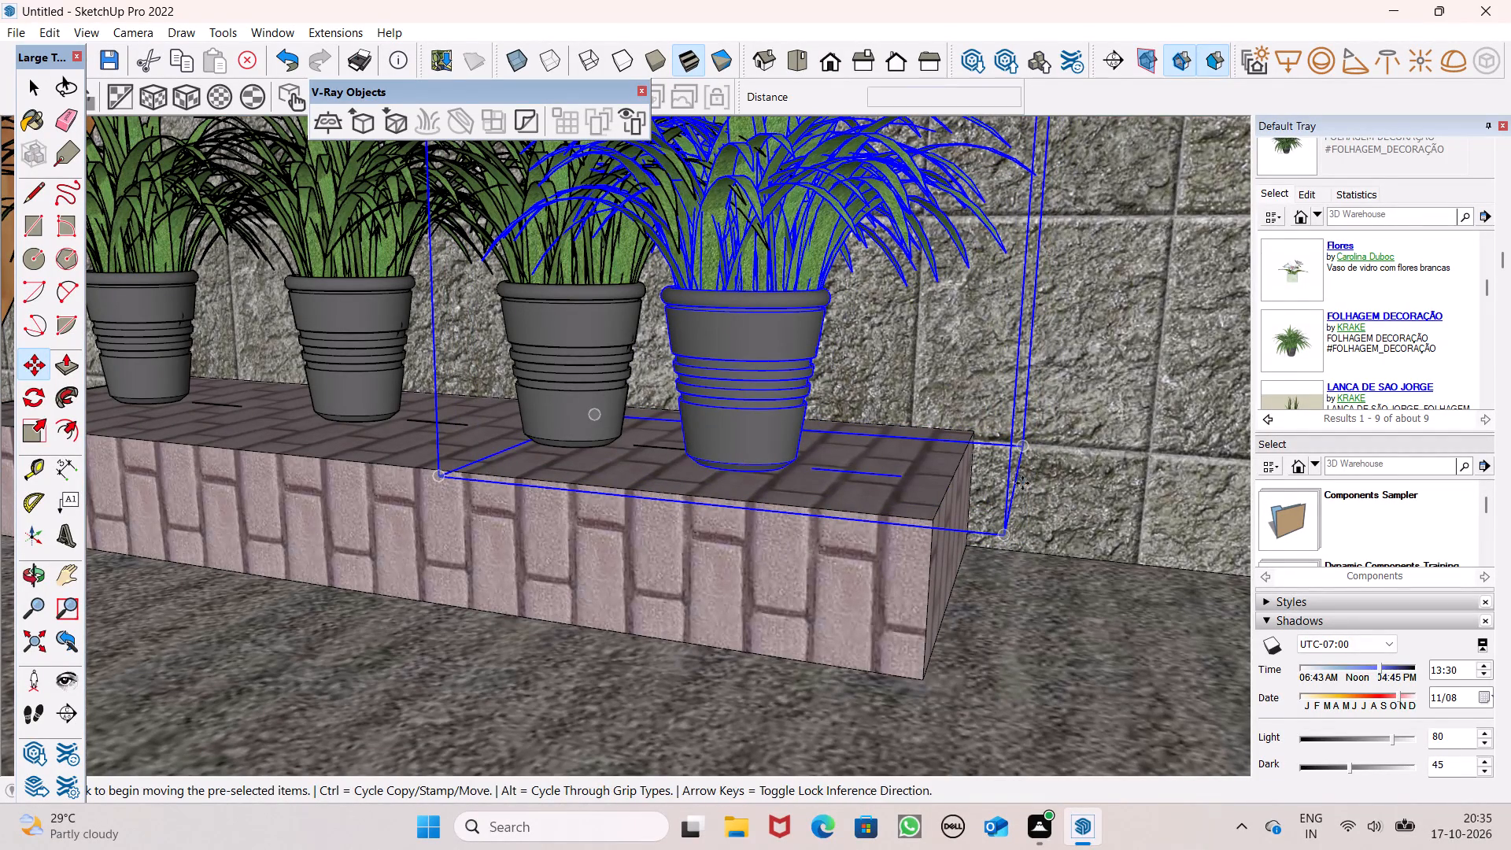
left_click_drag(1022, 483, 1104, 486)
scroll(711, 427, "down", 10)
middle_click_drag(761, 482, 956, 513)
scroll(755, 472, "down", 6)
key("space")
left_click(796, 649)
Examine the plant arrangement along the whole front boundary and the house front.
scroll(556, 468, "down", 5)
scroll(595, 418, "down", 3)
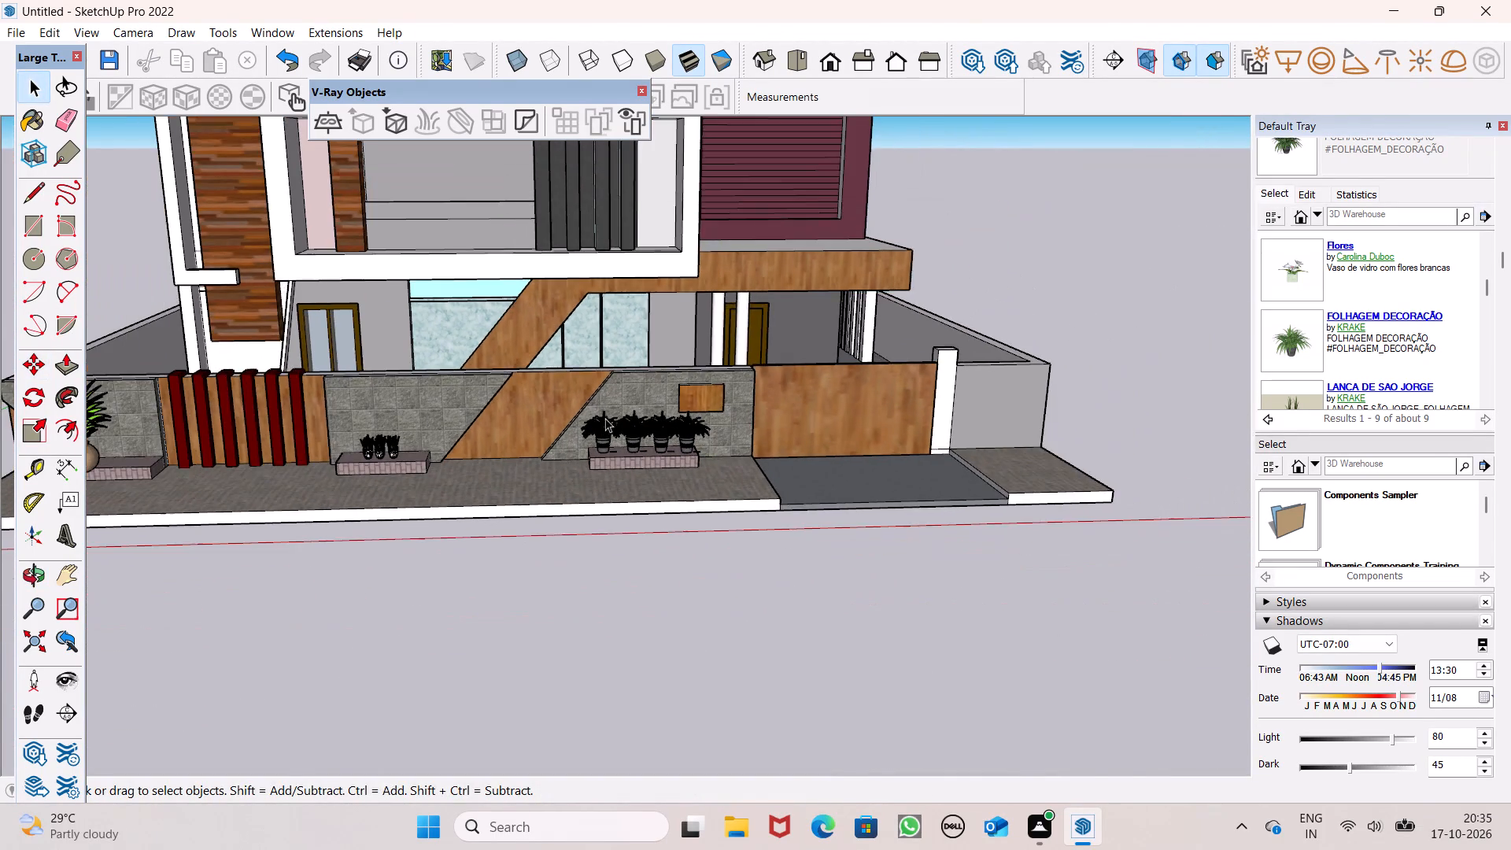
middle_click_drag(975, 448, 913, 483)
scroll(731, 493, "up", 4)
scroll(697, 442, "down", 3)
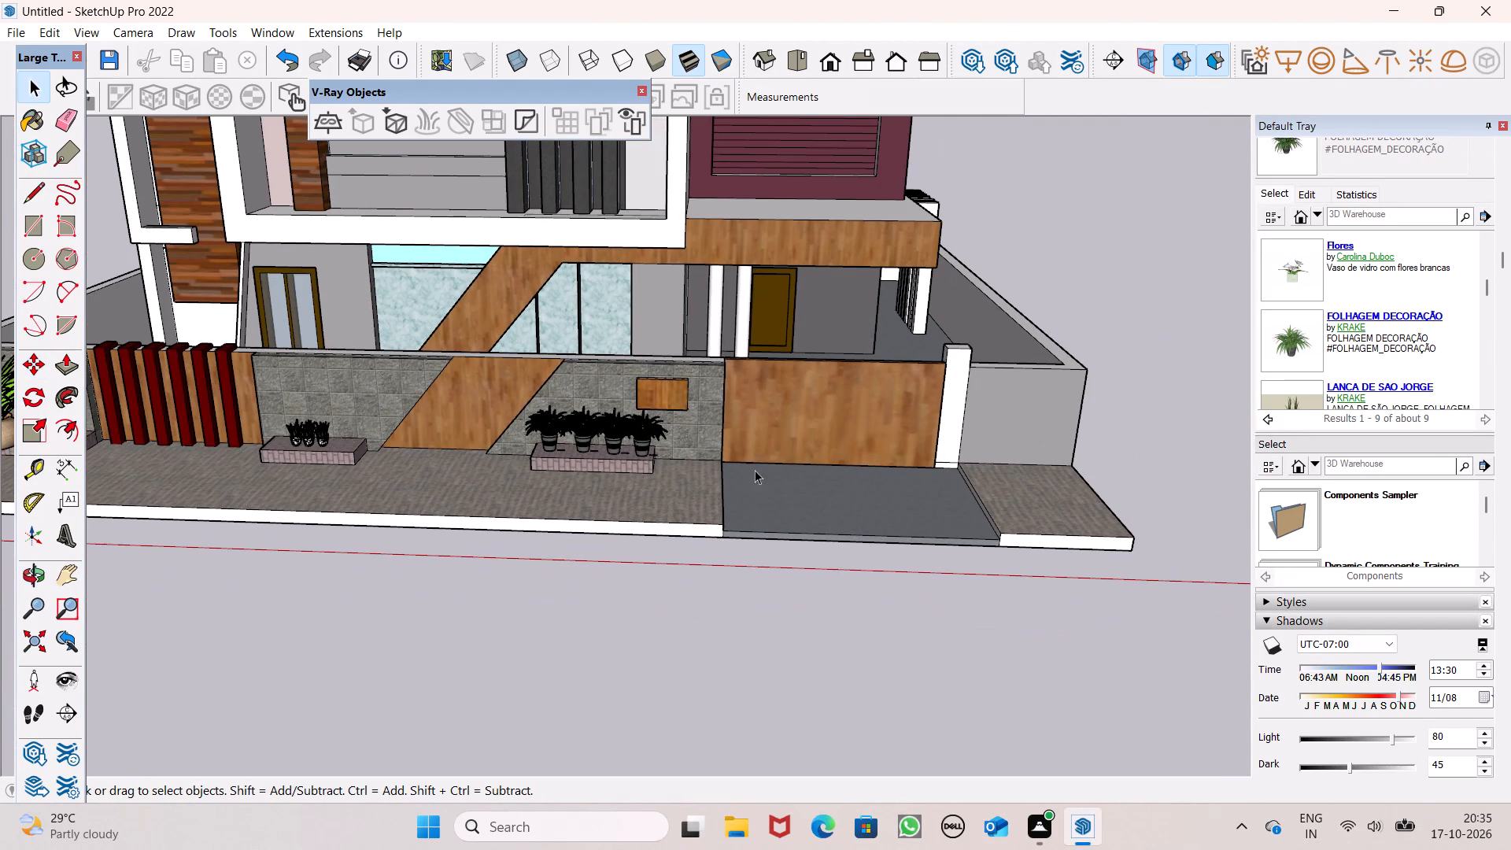
scroll(340, 401, "down", 2)
scroll(845, 371, "down", 6)
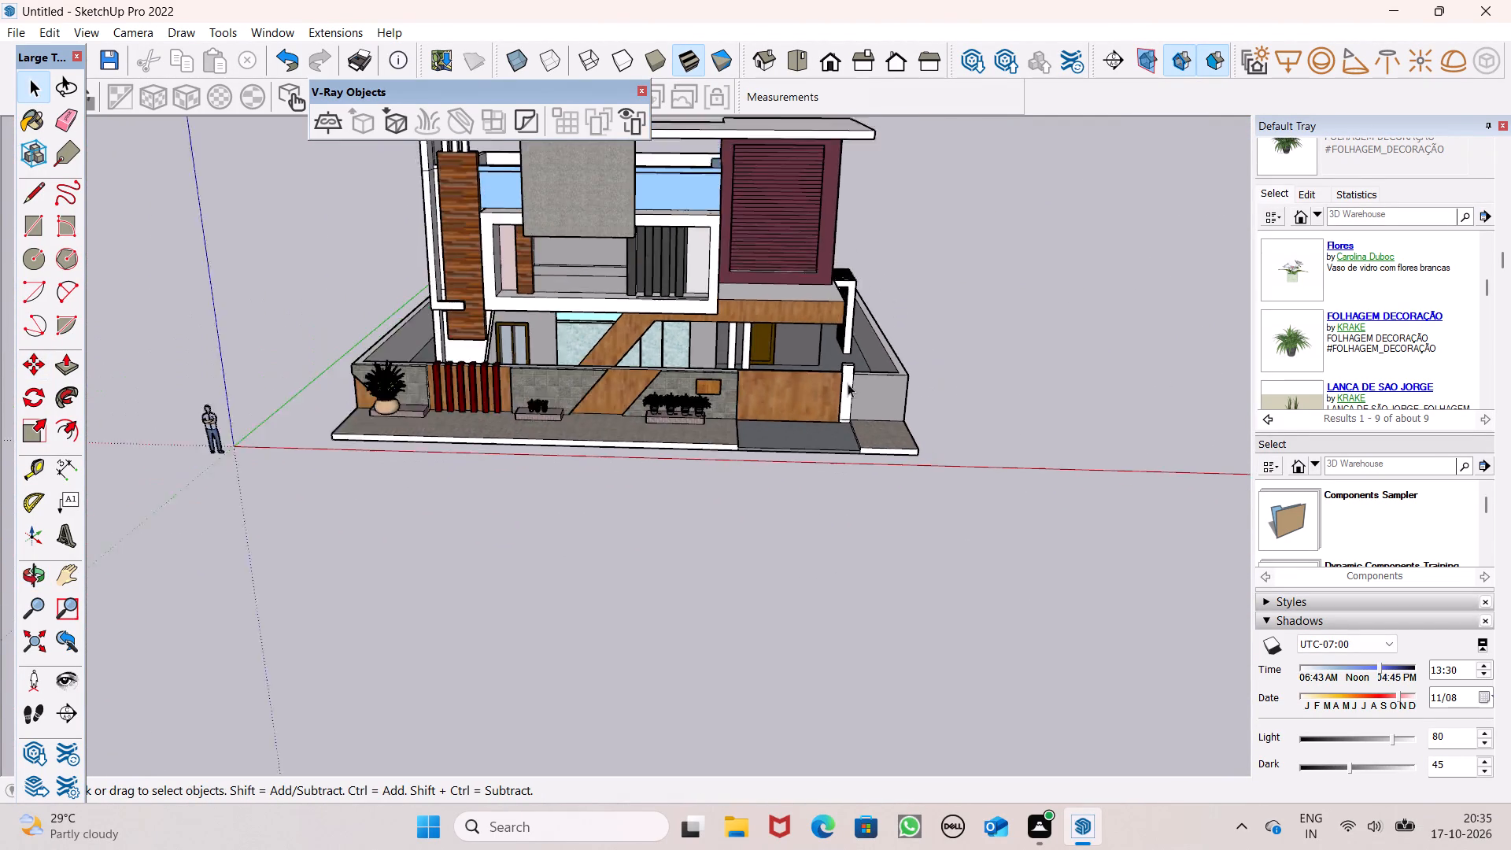
scroll(848, 383, "down", 1)
scroll(500, 407, "up", 3)
Move the large woven-pot plant from the first brick block to the short paved strip beyond the driveway, beside the end pillar.
left_click(408, 383)
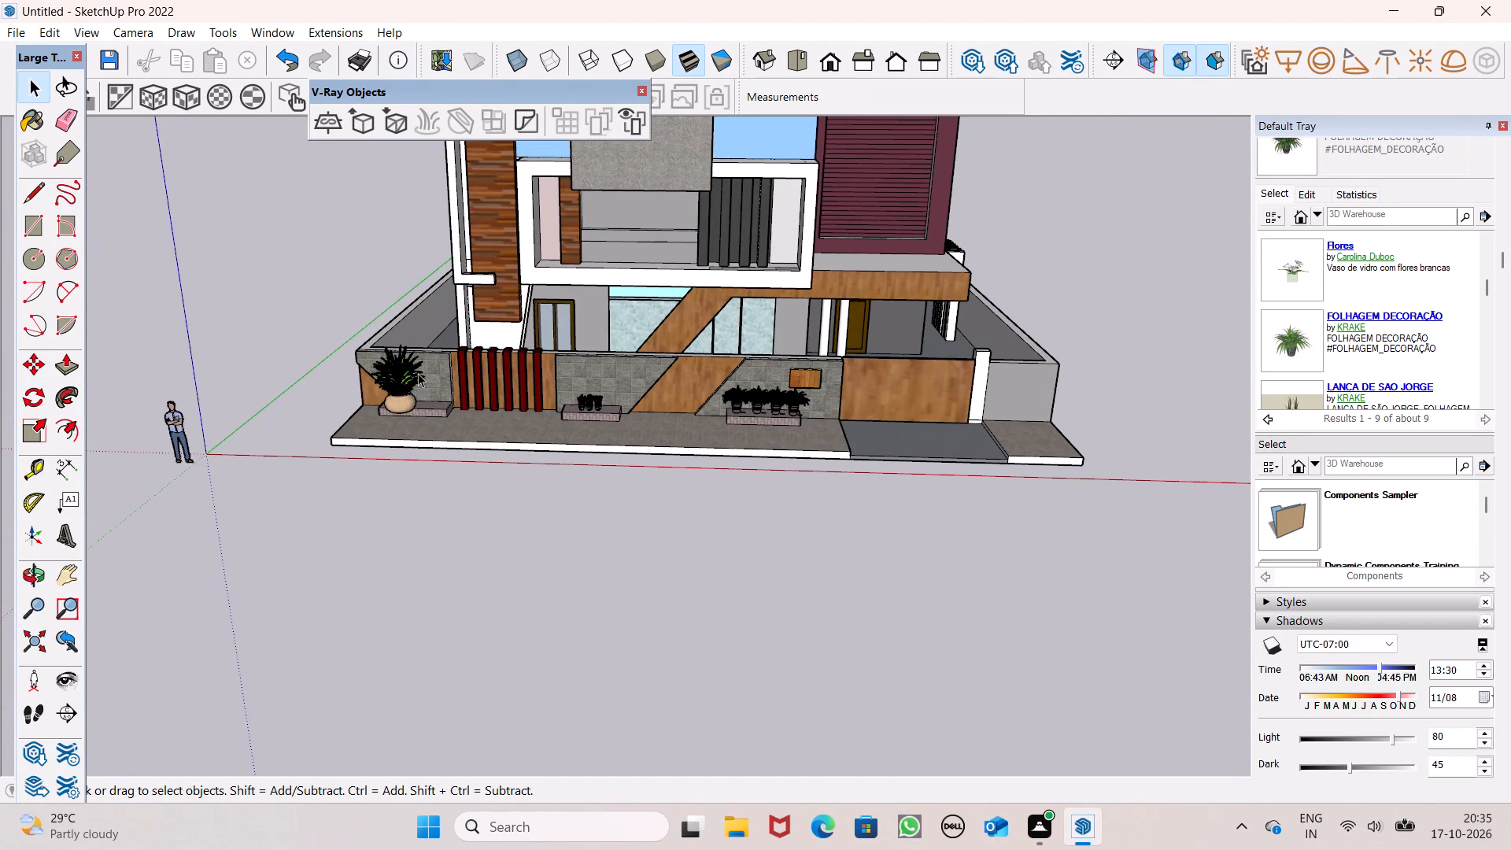
key("m")
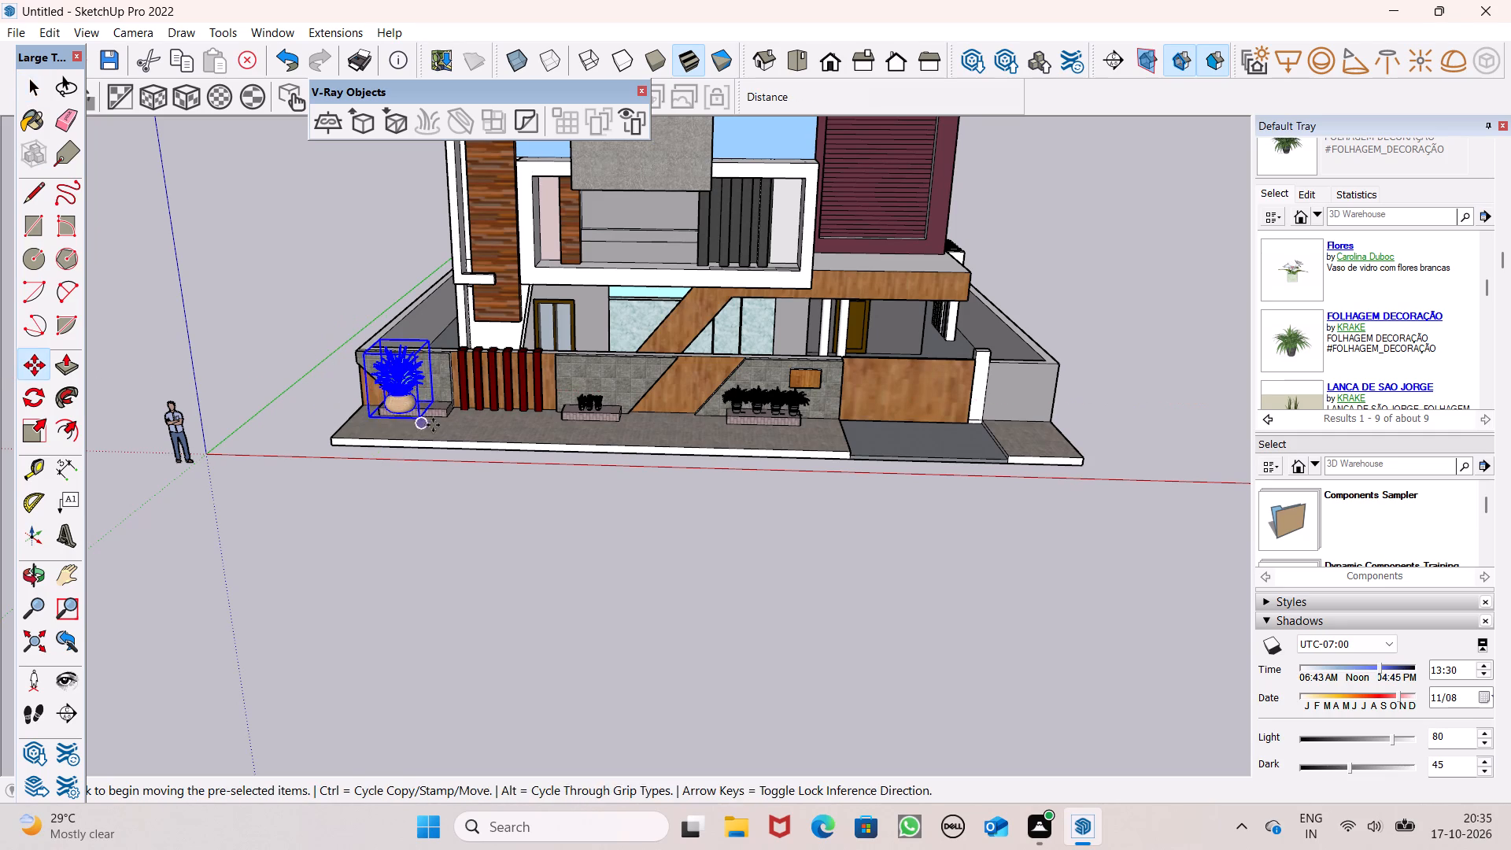
left_click_drag(423, 423, 1069, 454)
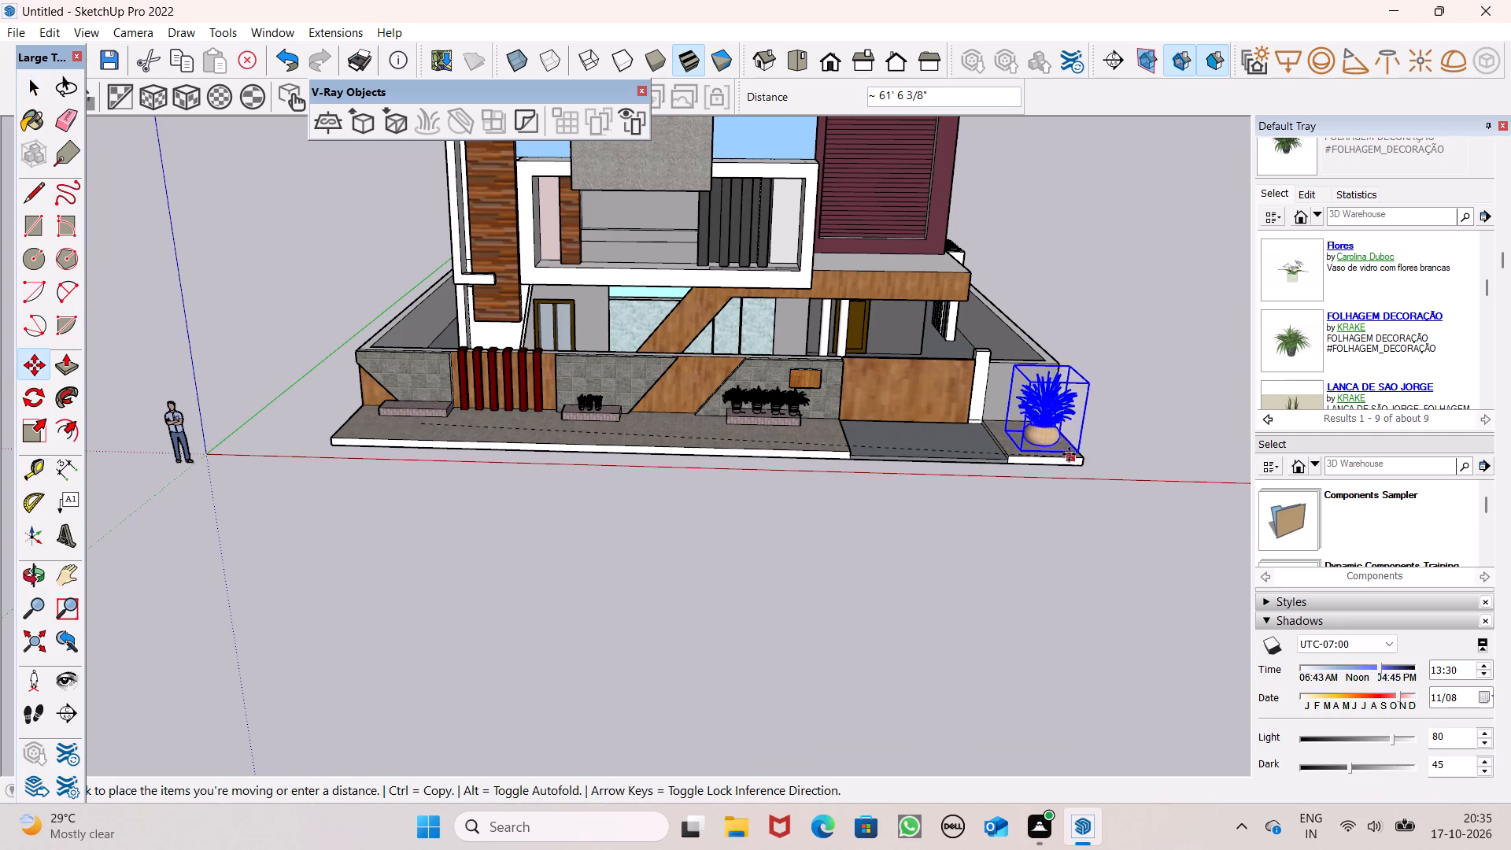
left_click_drag(1069, 454, 1059, 443)
middle_click_drag(1135, 443, 784, 401)
scroll(874, 465, "up", 3)
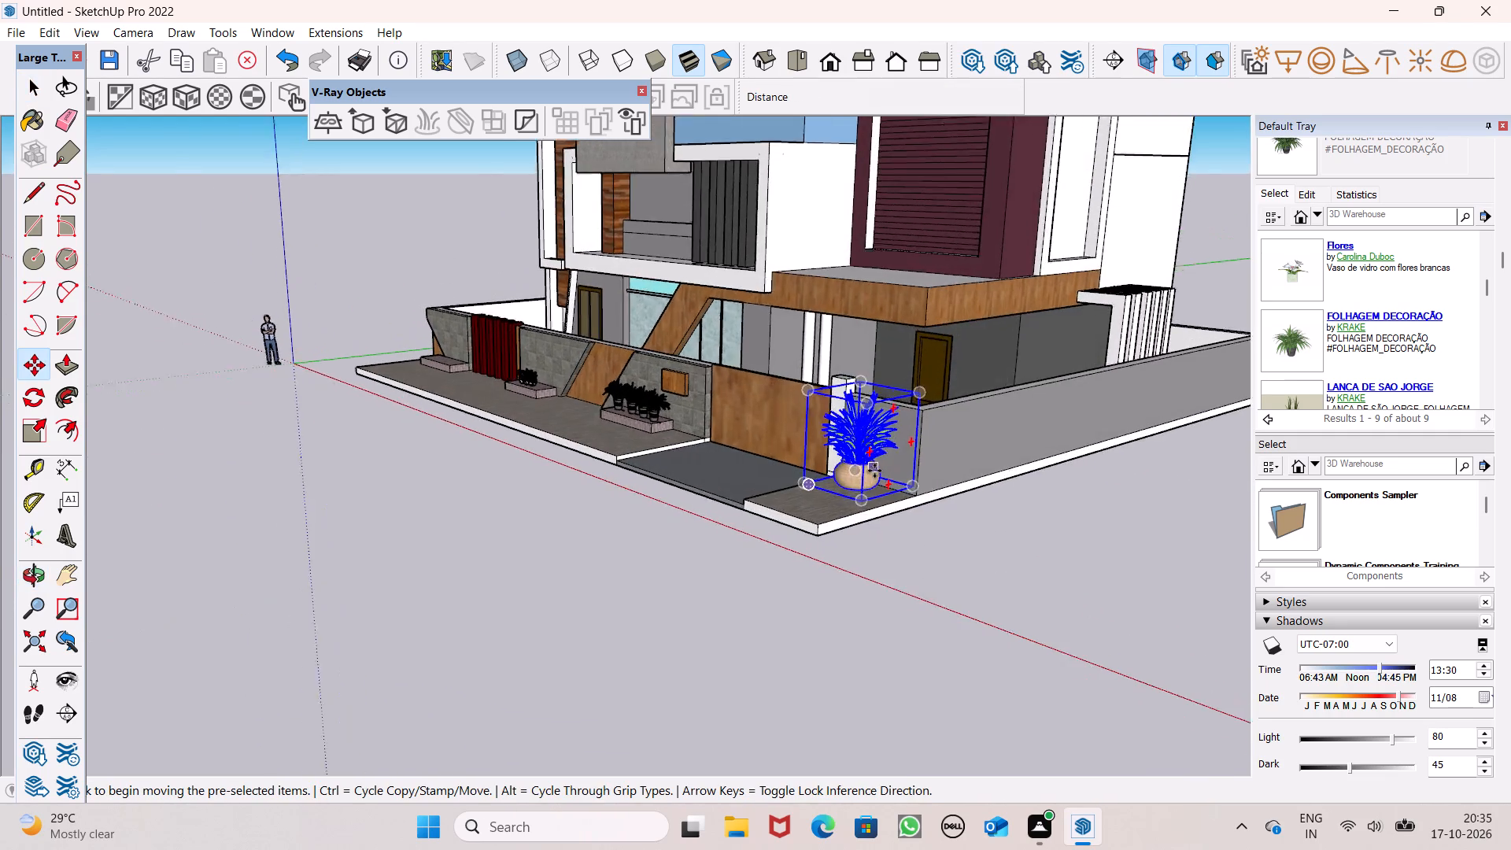
scroll(874, 471, "up", 12)
left_click_drag(996, 507, 986, 524)
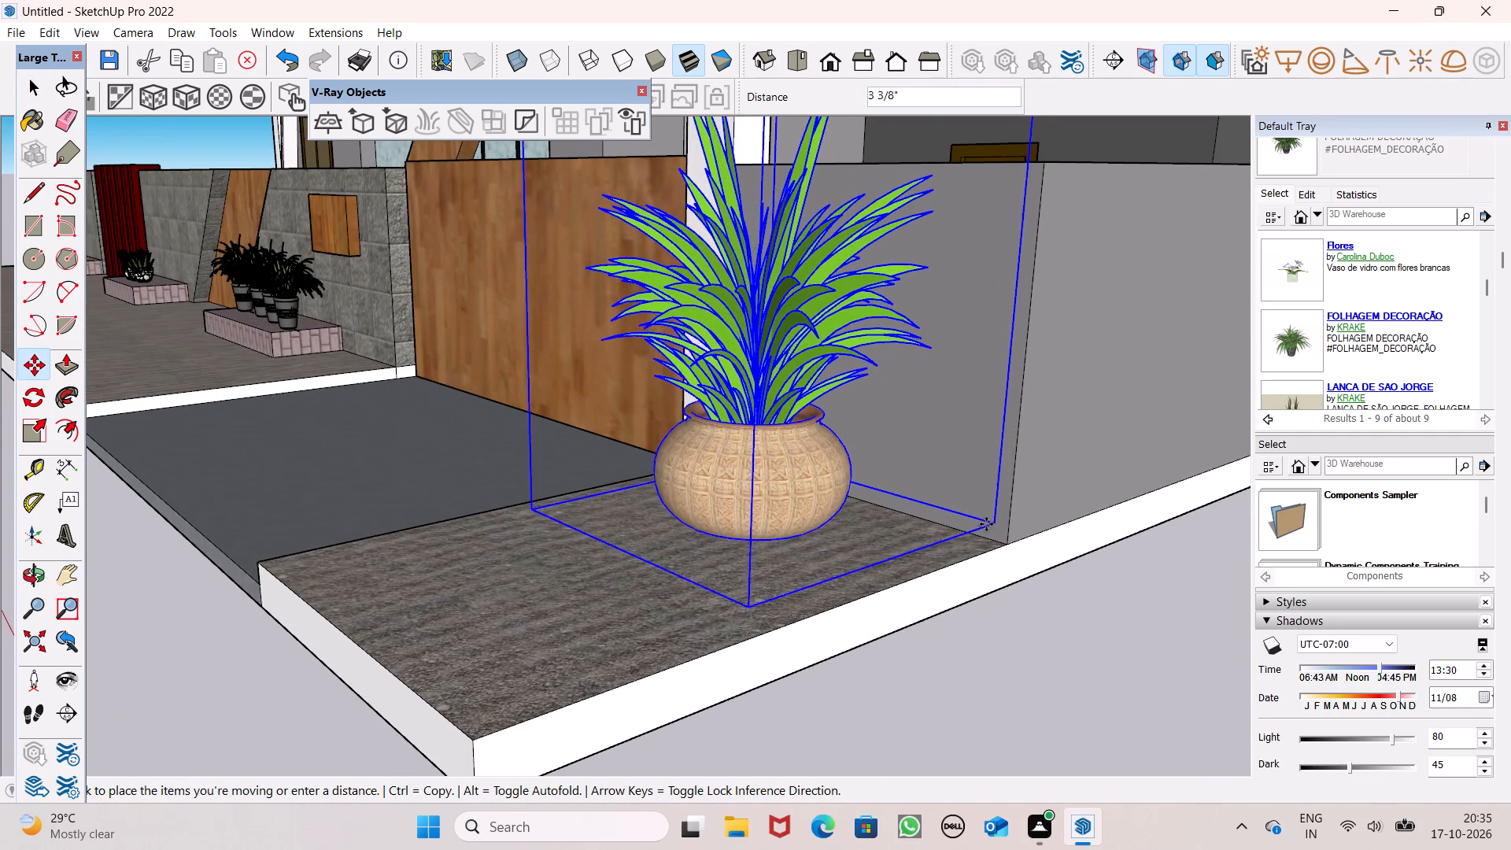
left_click_drag(986, 524, 983, 530)
Examine the large pot's placement beside the pillar and against the full house front, and deselect it.
scroll(989, 492, "down", 5)
middle_click_drag(959, 544, 1193, 491)
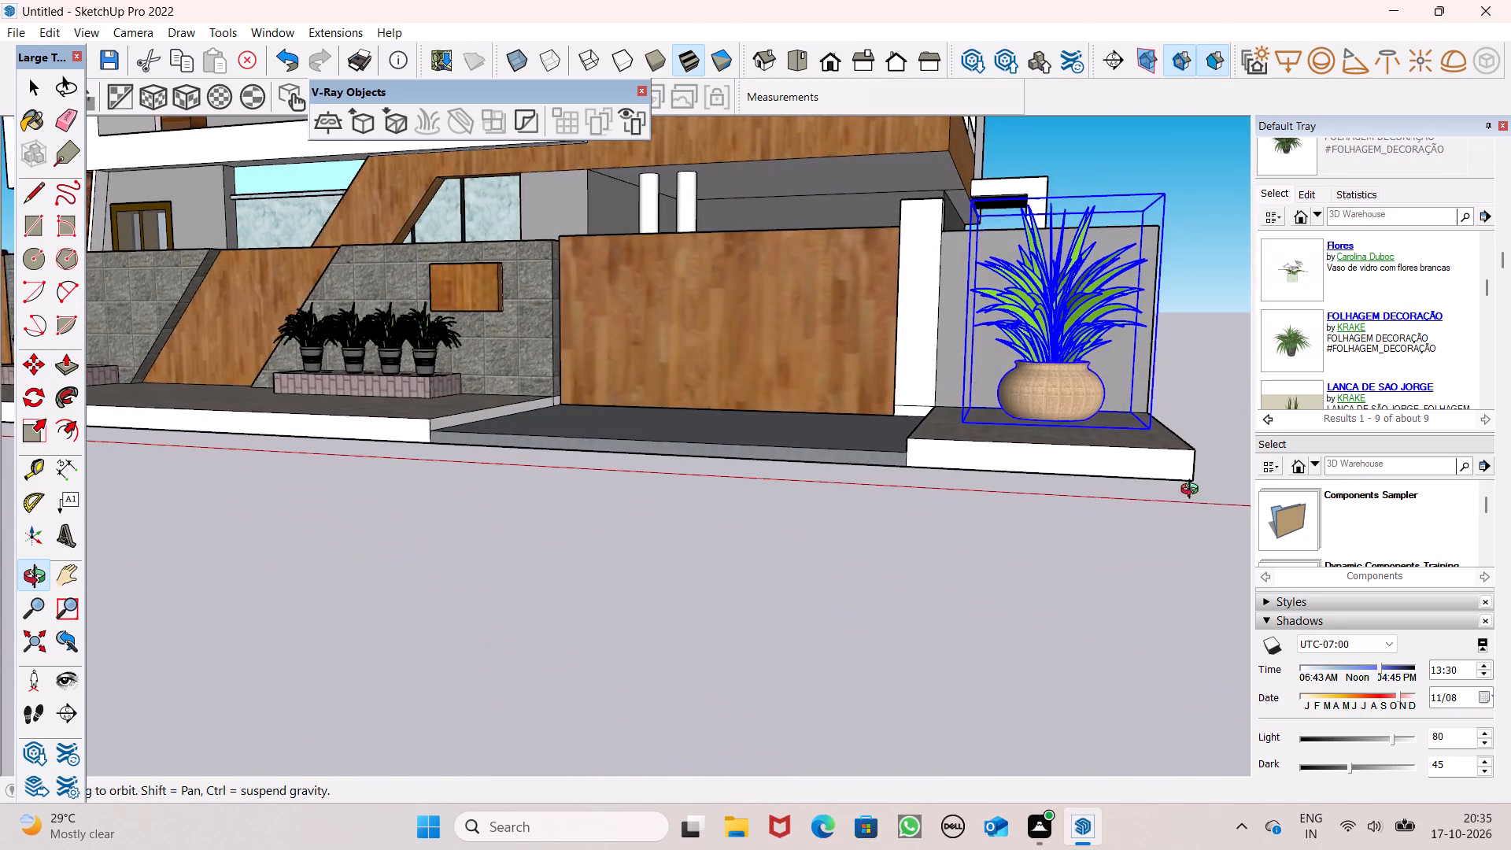
middle_click_drag(1193, 491, 1158, 542)
scroll(778, 445, "down", 5)
middle_click_drag(650, 477, 733, 484)
scroll(1080, 395, "up", 4)
key("space")
left_click(1084, 387)
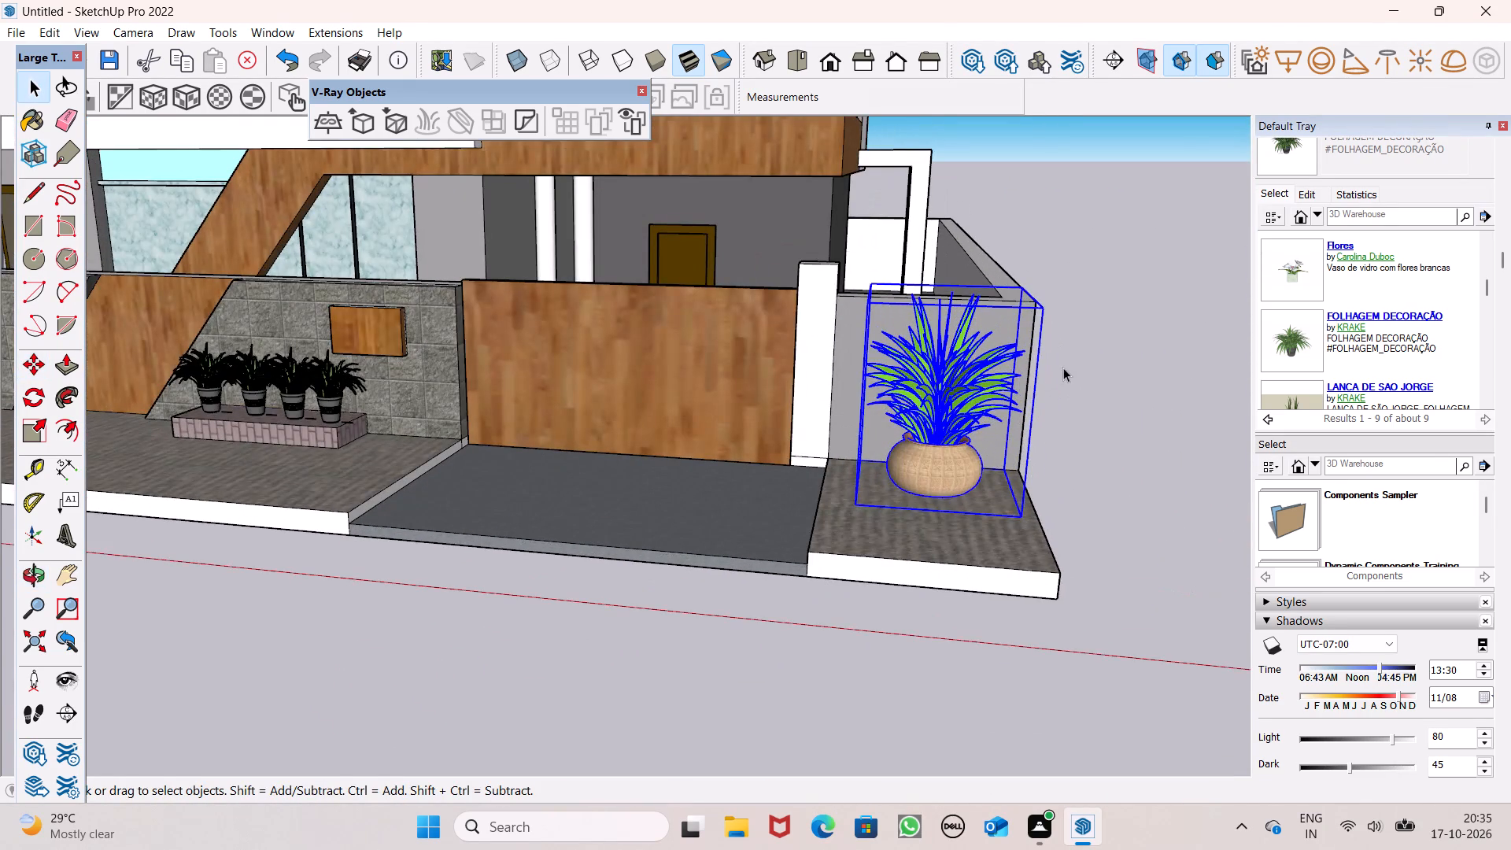
scroll(1040, 371, "down", 3)
middle_click_drag(931, 459, 1040, 416)
scroll(1047, 373, "down", 6)
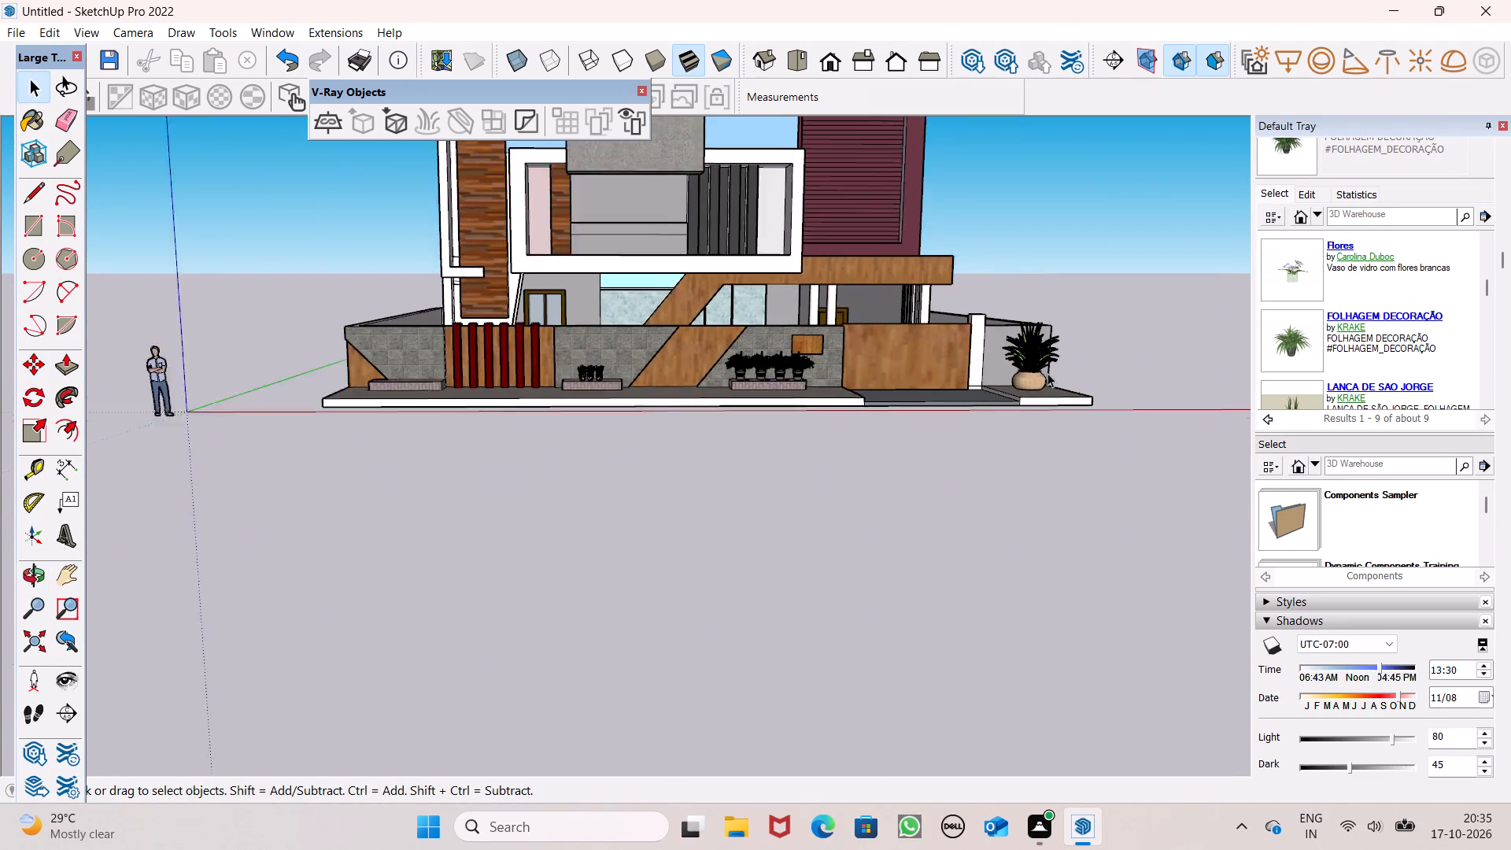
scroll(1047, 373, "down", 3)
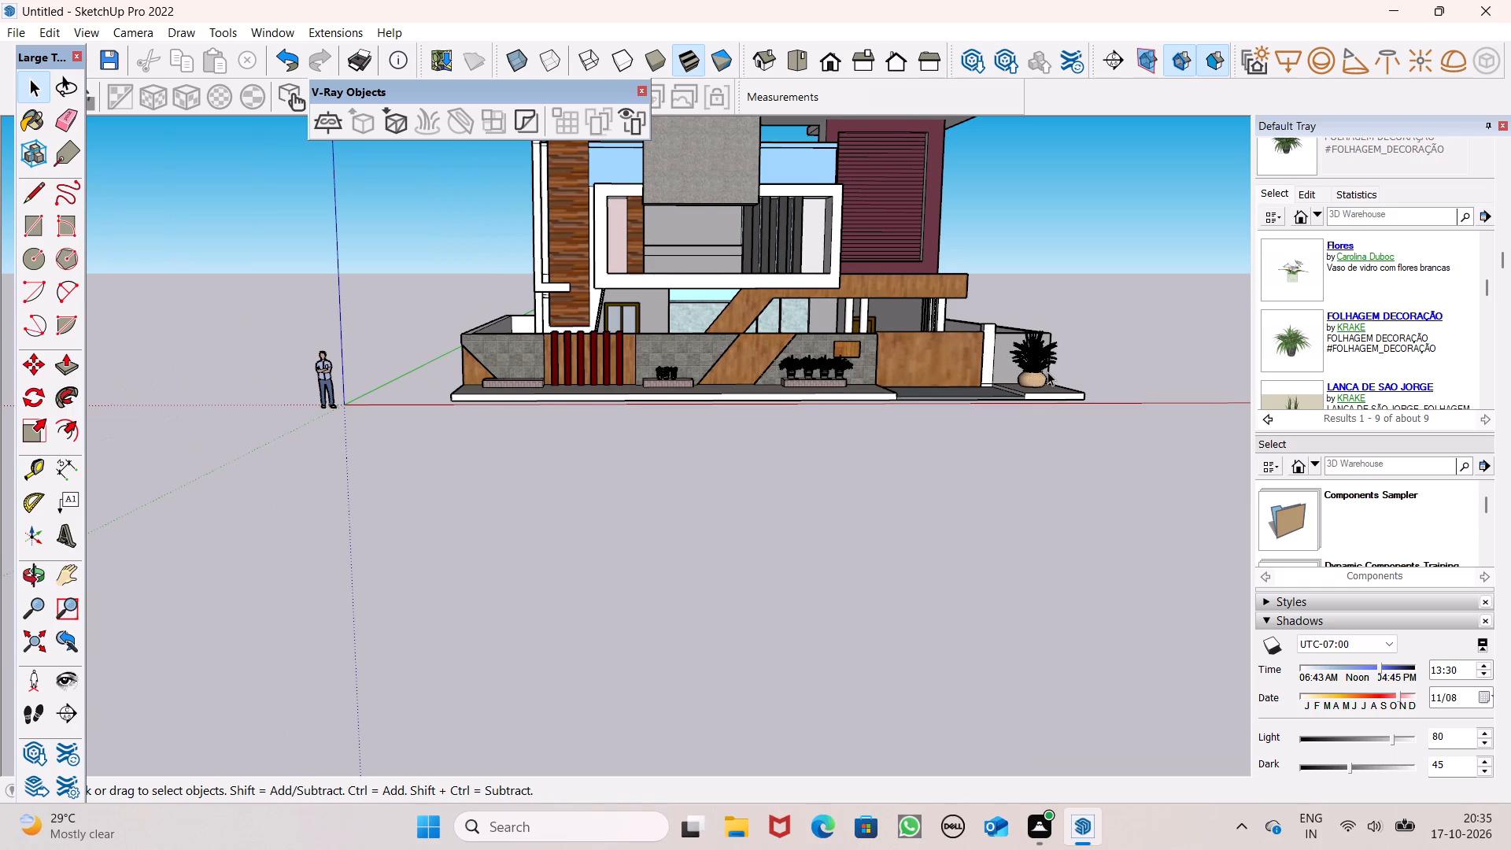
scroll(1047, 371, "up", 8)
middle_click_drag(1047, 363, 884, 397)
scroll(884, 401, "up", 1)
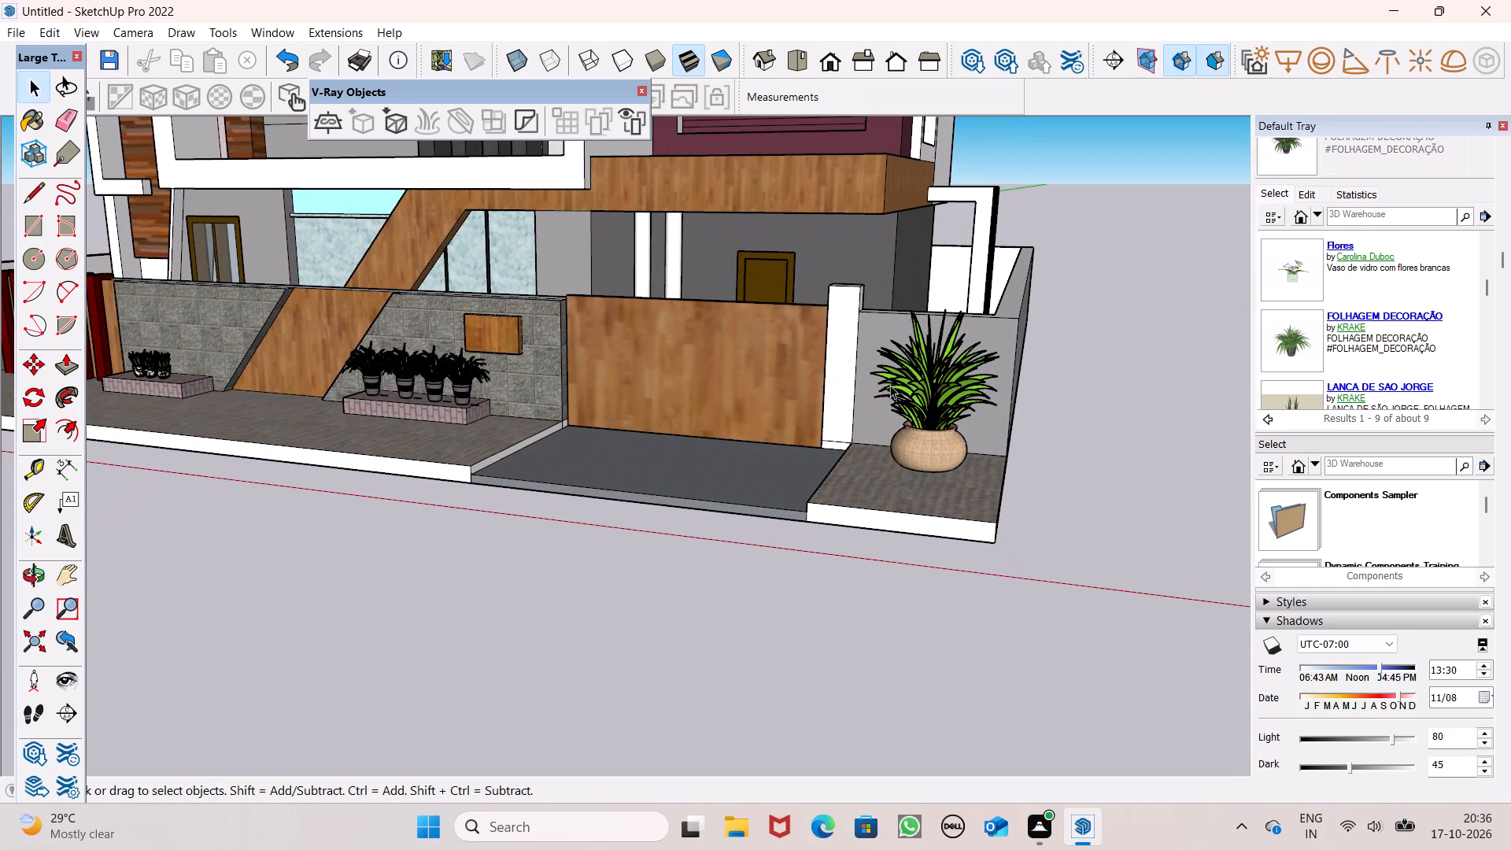
Look through the current 3D Warehouse component results for another potted plant.
scroll(1430, 338, "down", 2)
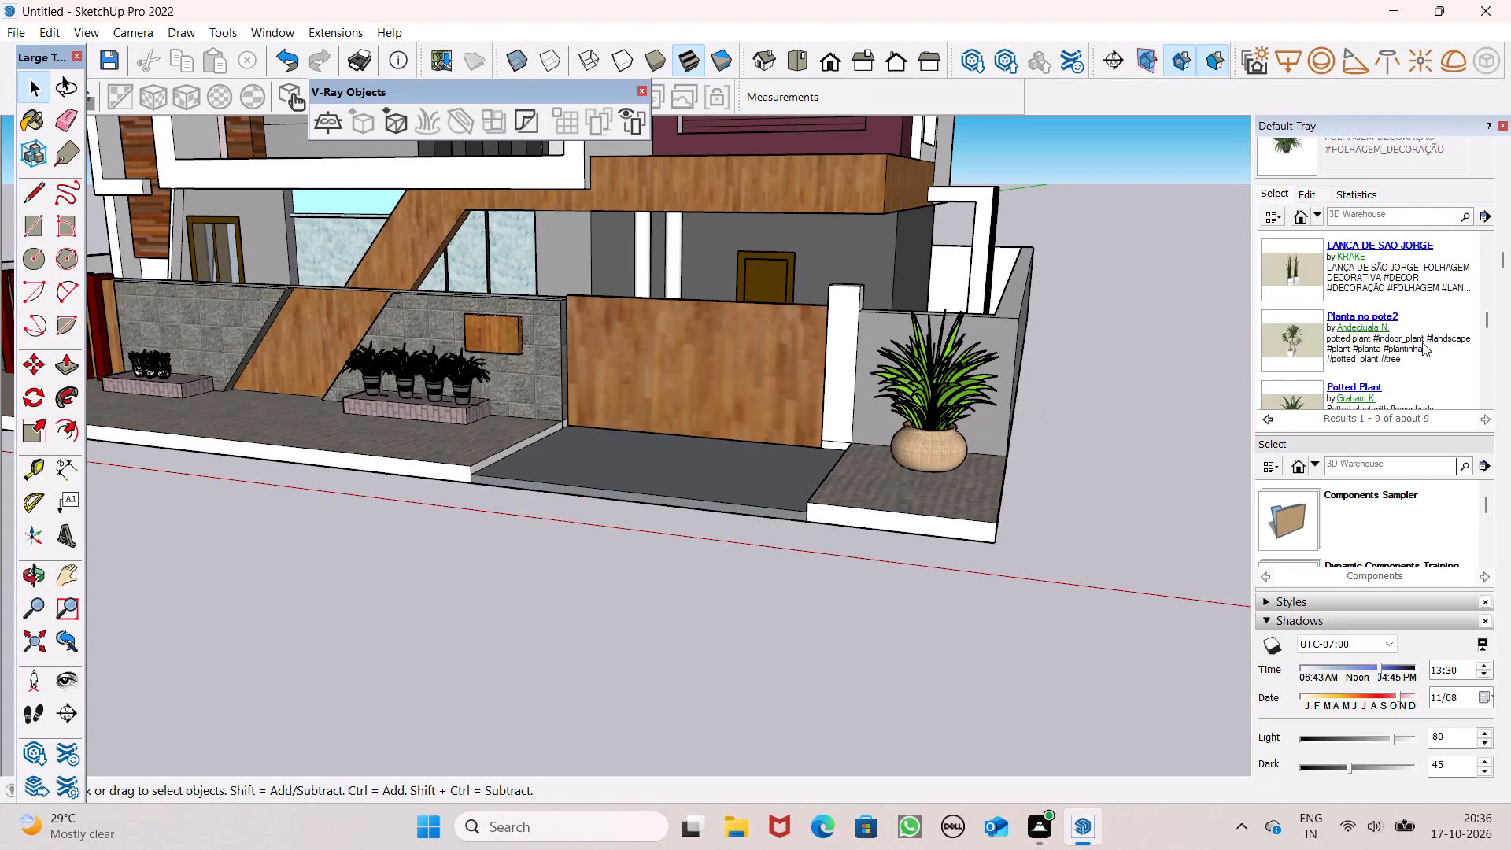
scroll(1391, 353, "down", 5)
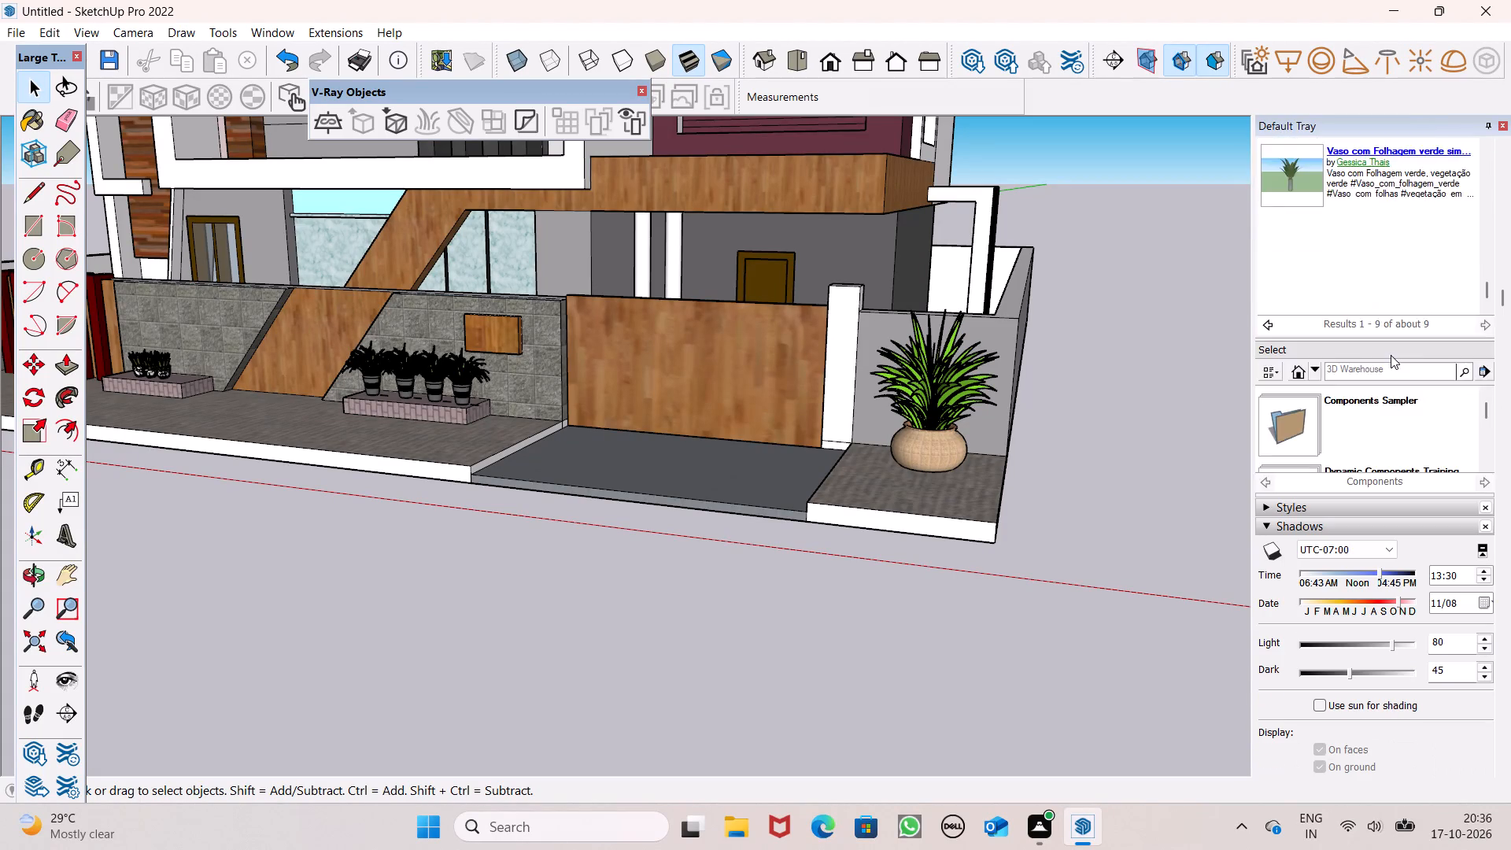
scroll(1330, 296, "up", 7)
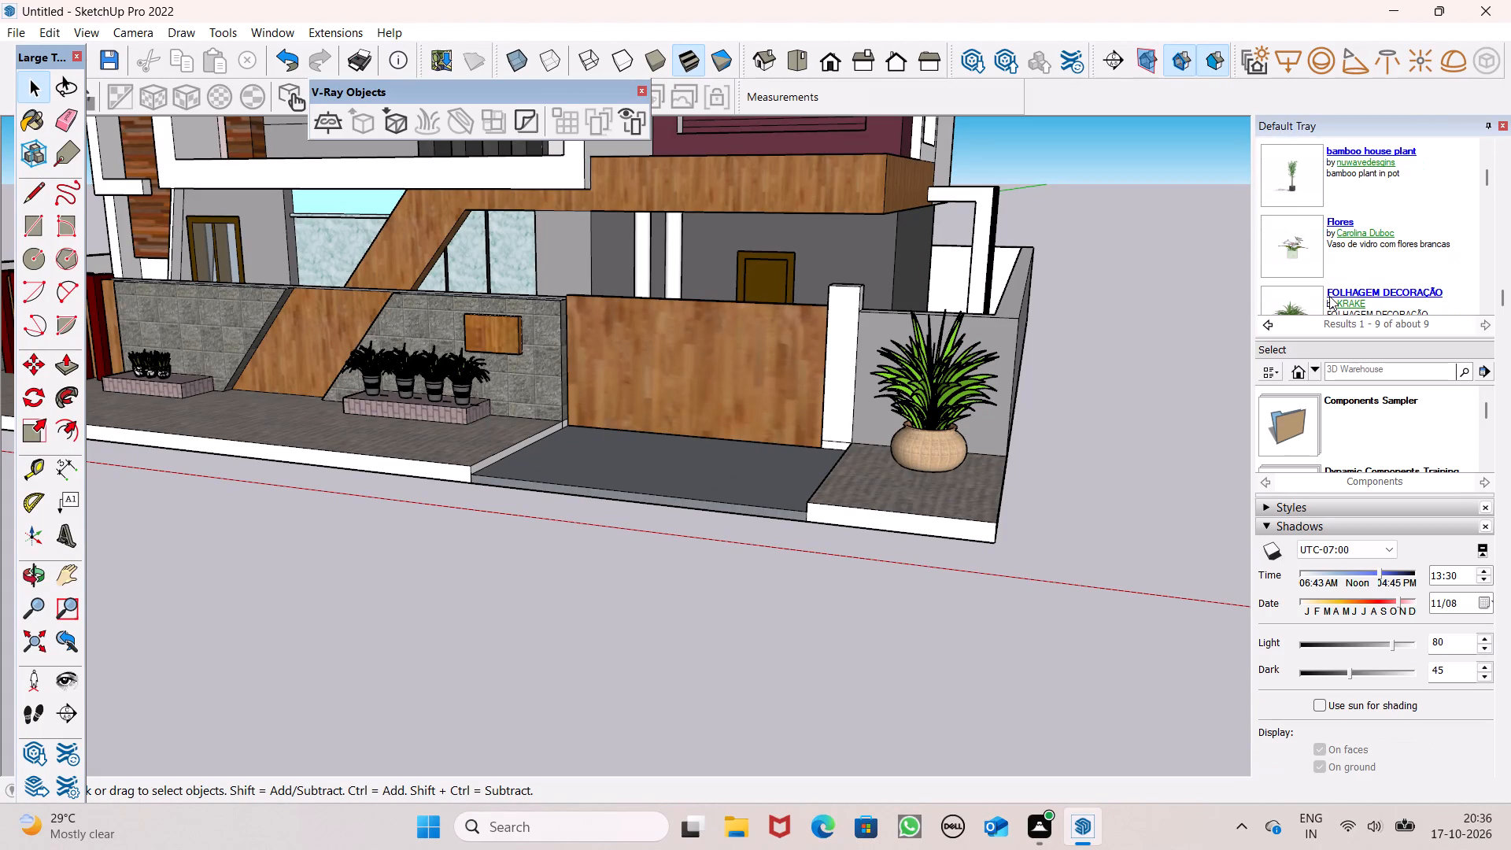
scroll(1329, 296, "up", 3)
Search the 3D Warehouse components for "plants".
left_click(1399, 317)
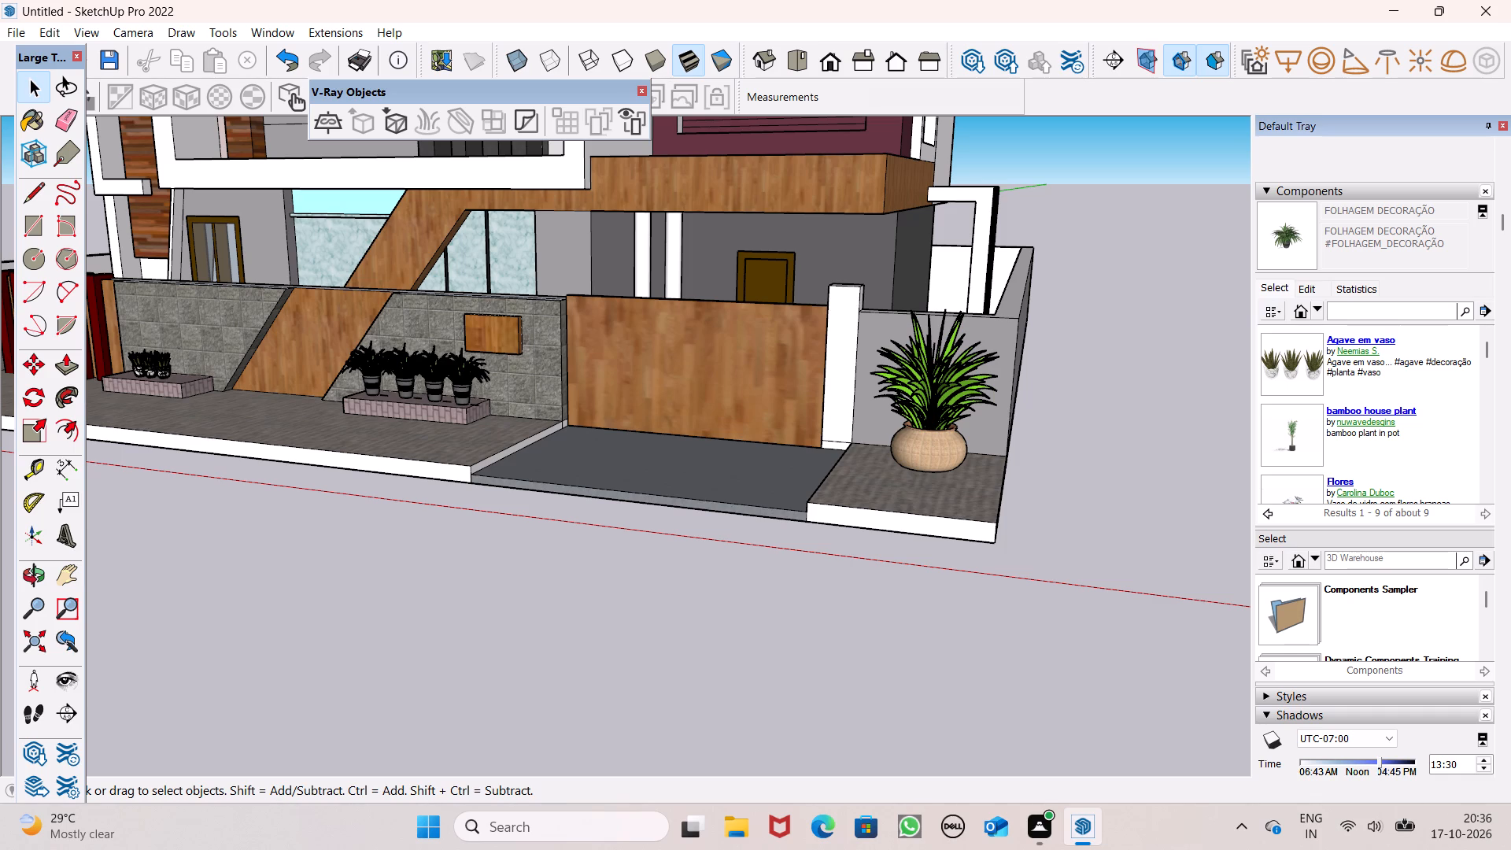
key("BackSpace")
type("plants")
key("Return")
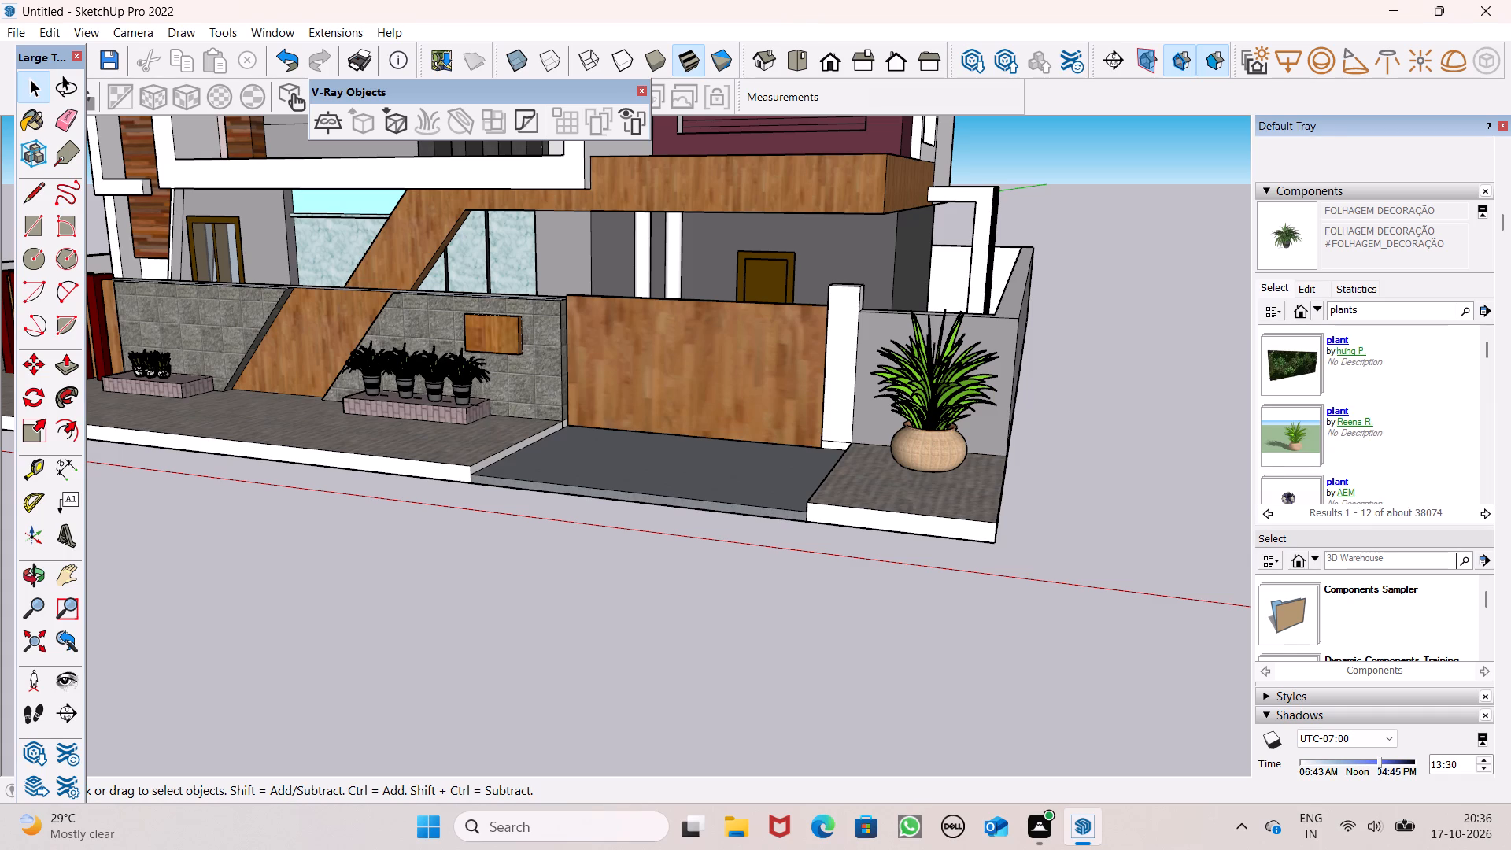
Look through the "plants" results for a suitable plant and open the first result, a green foliage panel.
scroll(1287, 397, "down", 3)
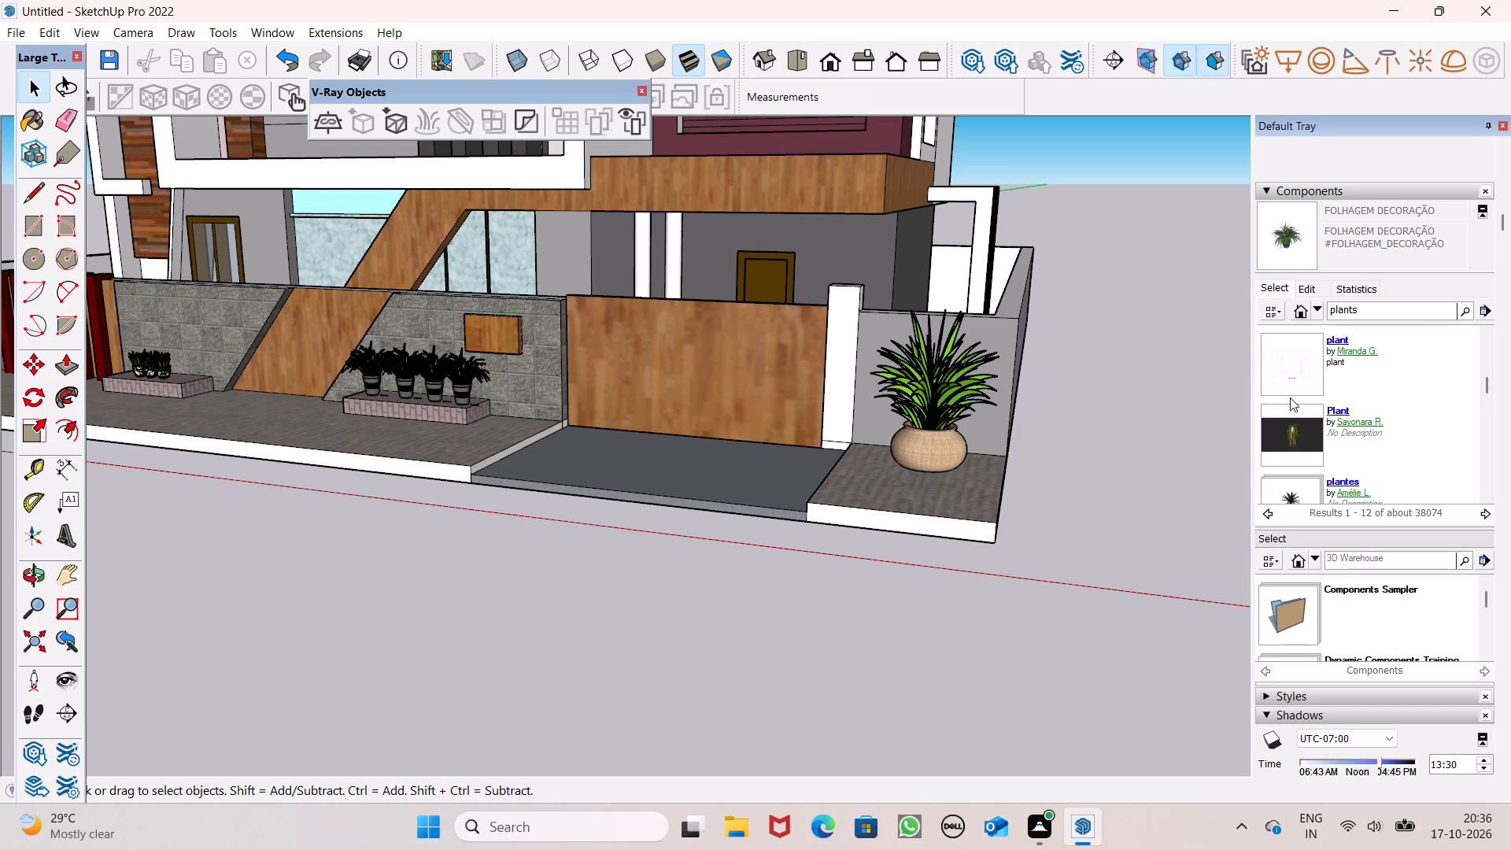
scroll(1290, 397, "down", 4)
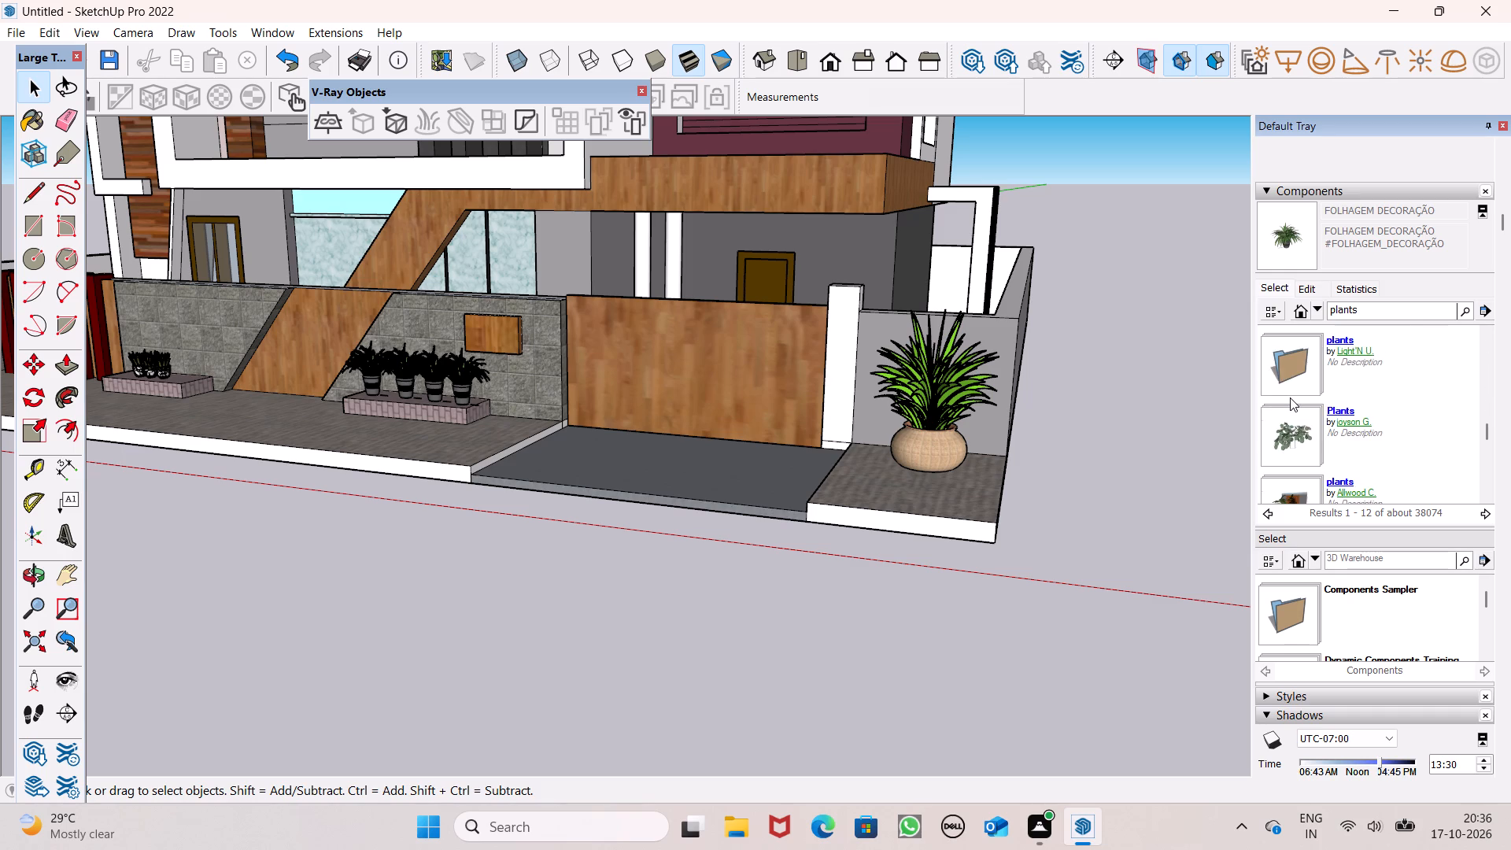
scroll(1290, 397, "down", 3)
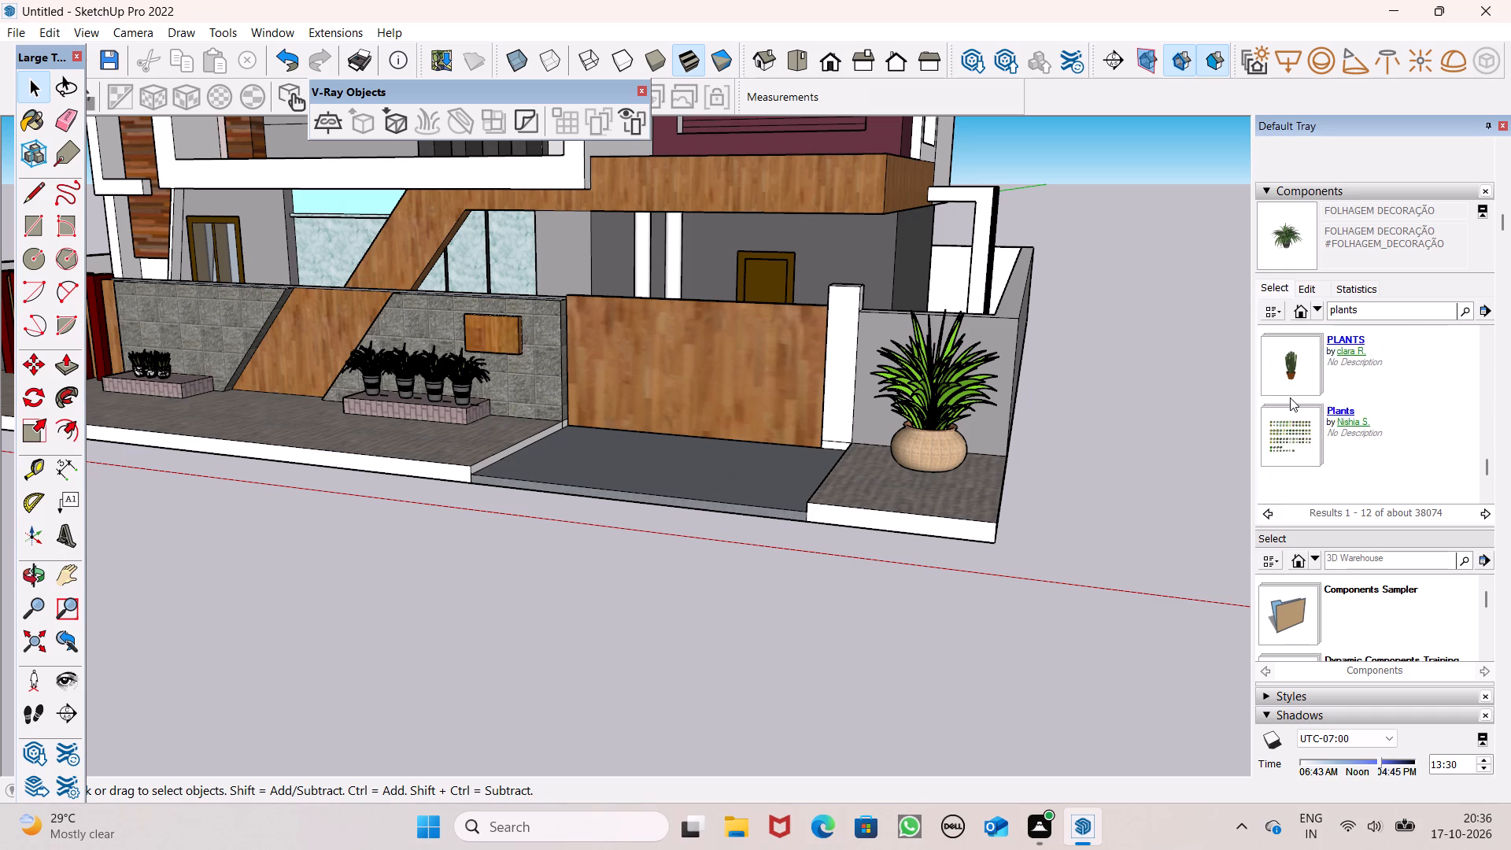
scroll(1290, 397, "down", 1)
scroll(1290, 397, "up", 9)
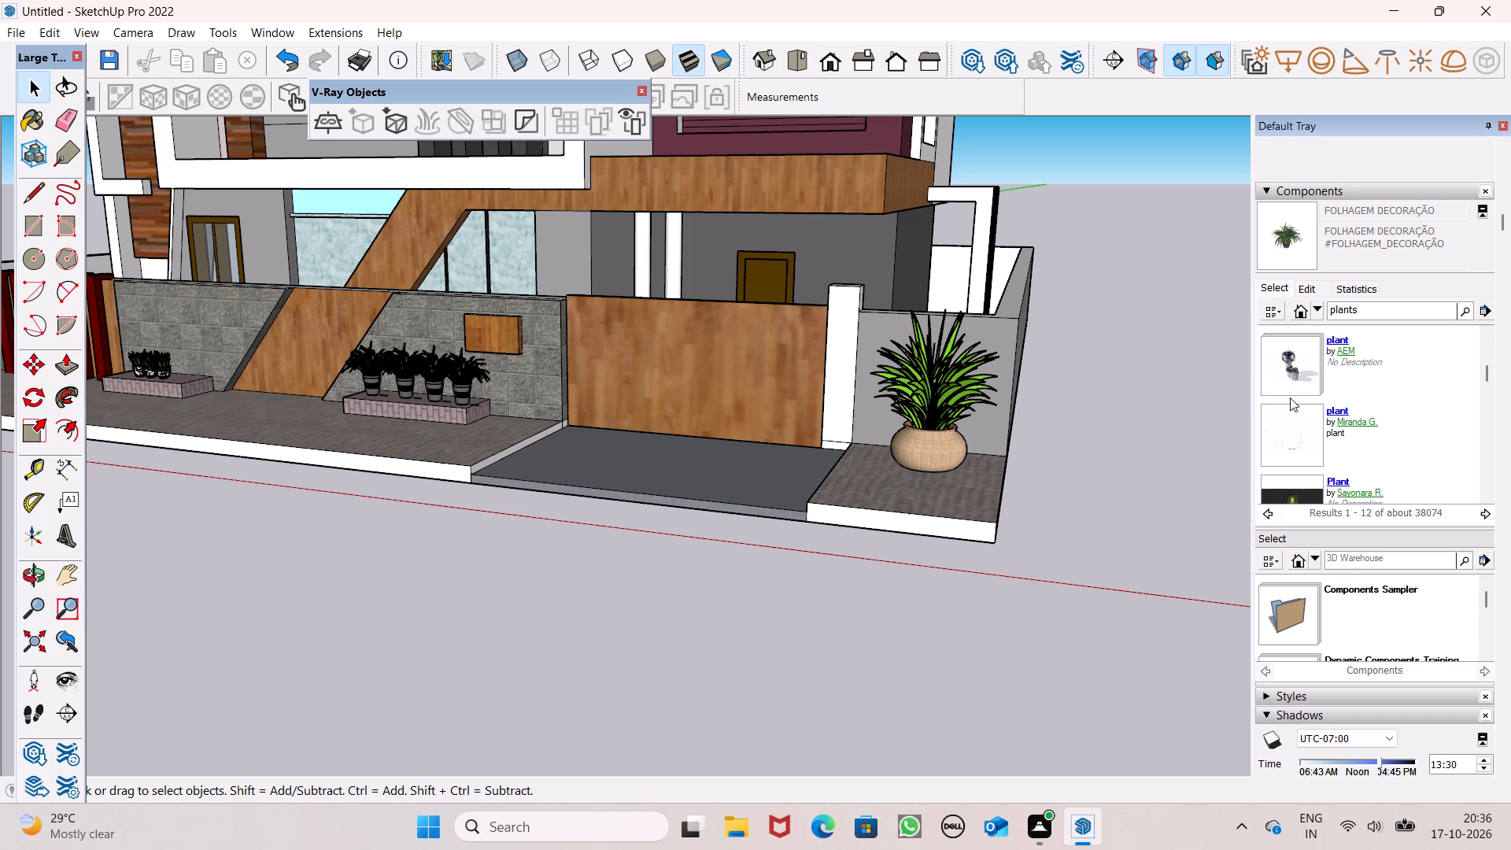
scroll(1290, 397, "up", 3)
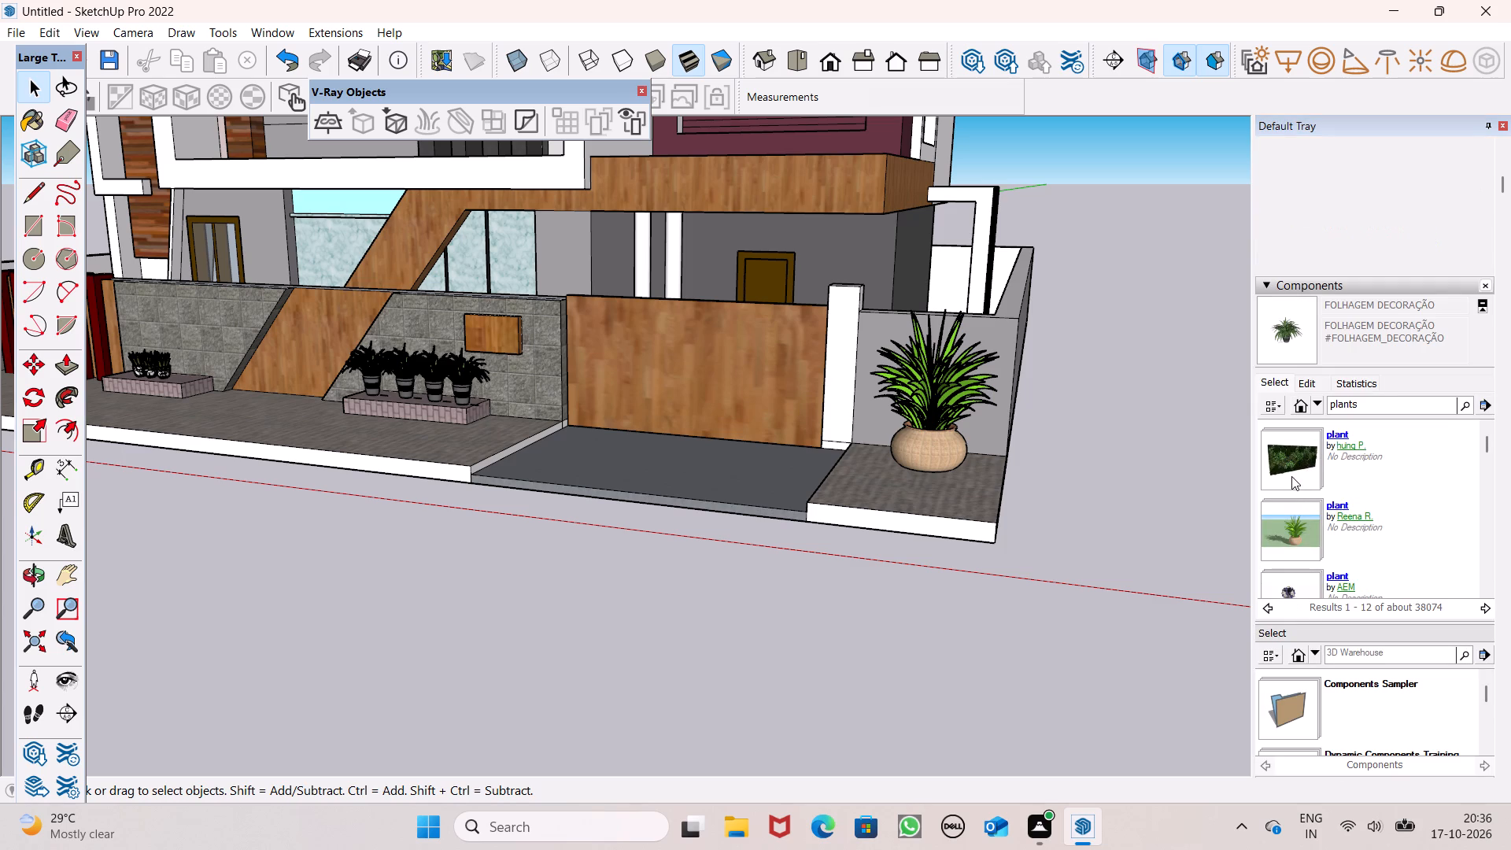
left_click(1291, 476)
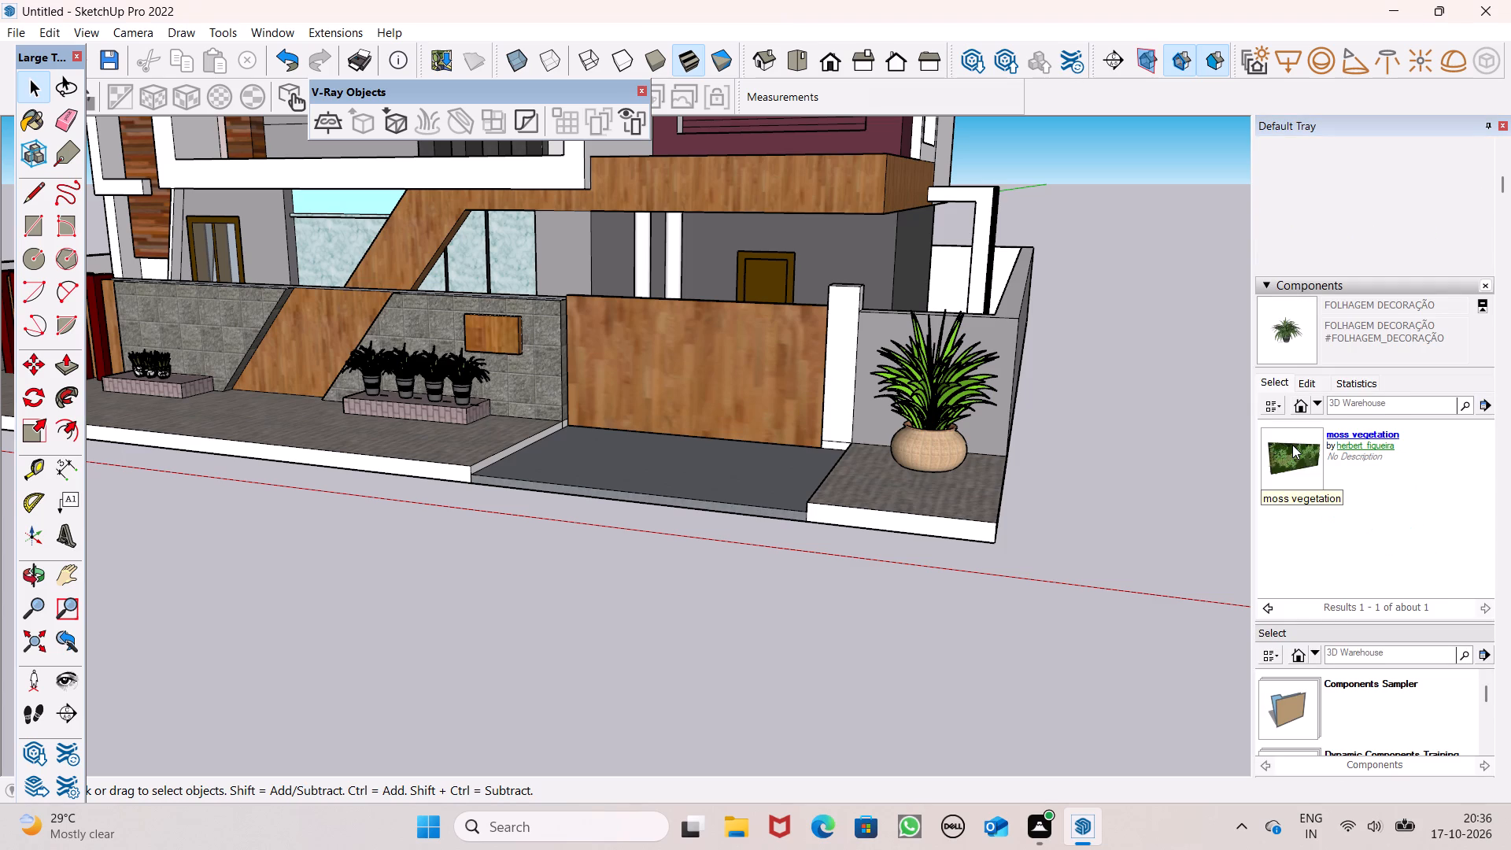
Search the 3D Warehouse components for "trees".
left_click(1391, 396)
left_click(1391, 400)
left_click(1373, 411)
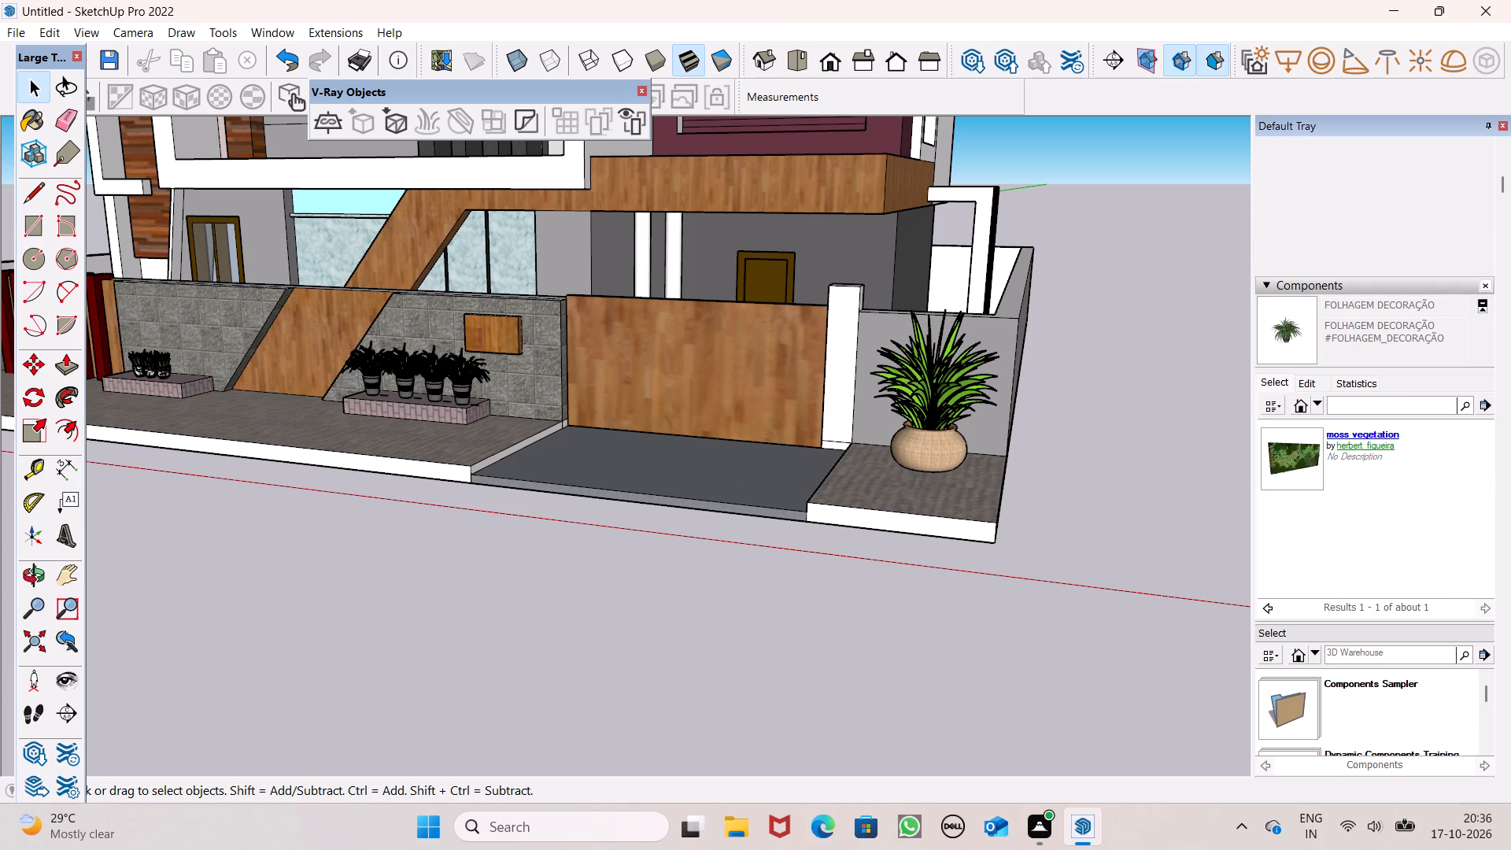
type("treesw")
key("Return")
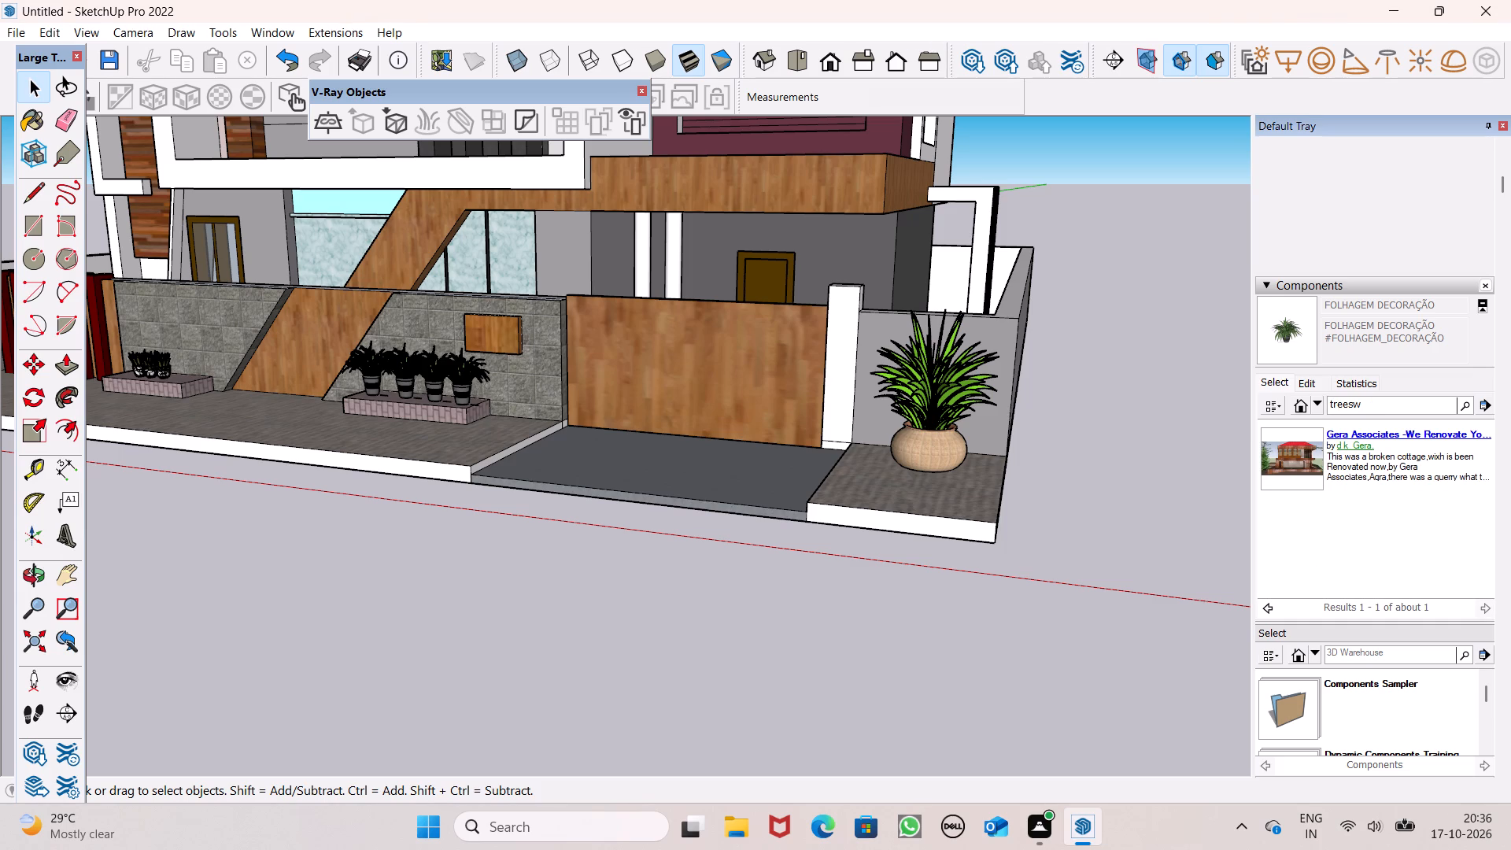
key("BackSpace")
key("BackSpace")
key("BackSpace")
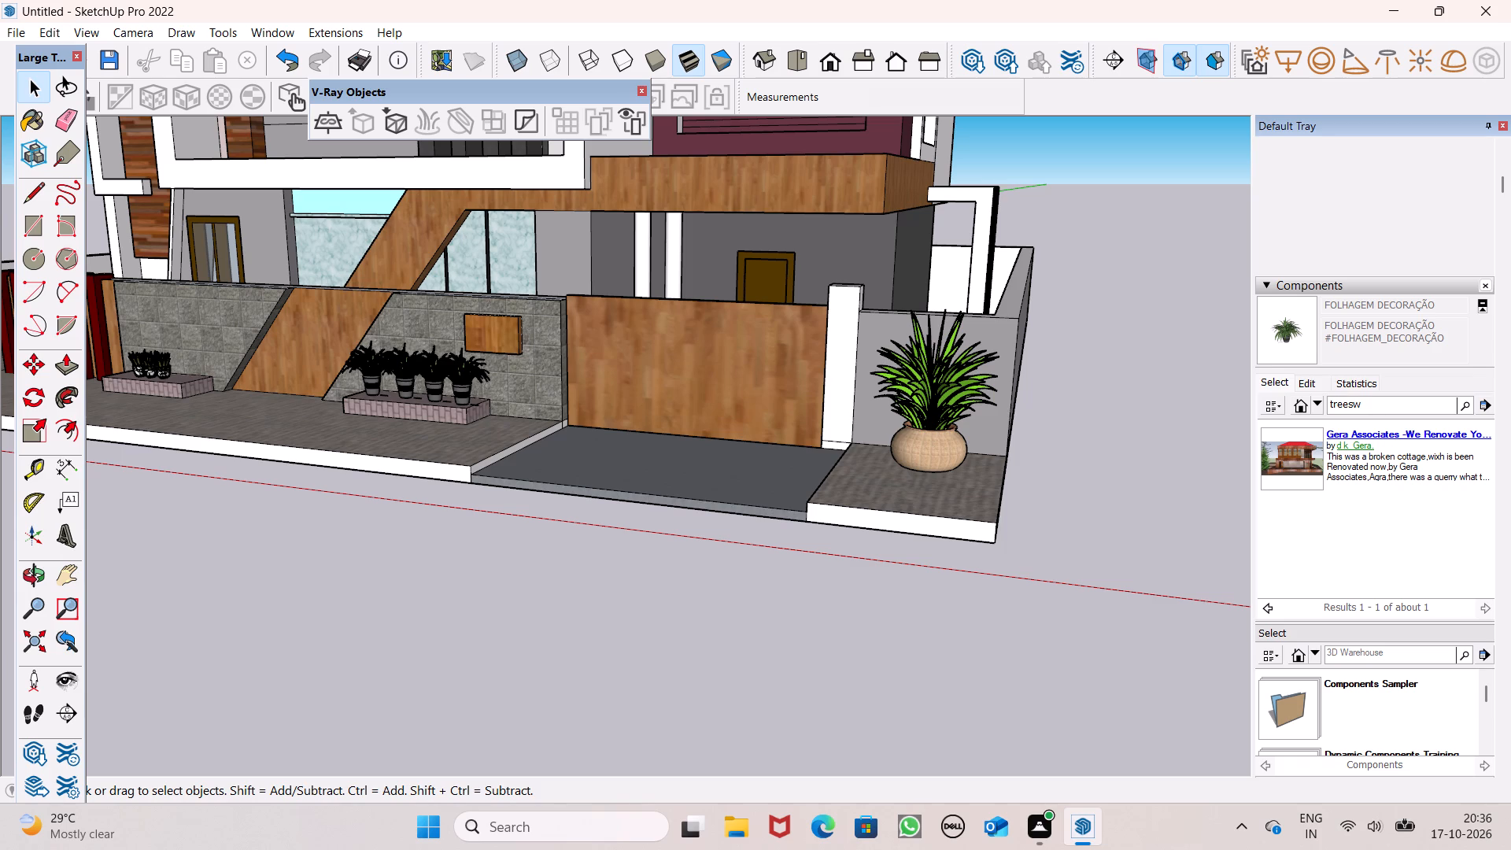
left_click(1374, 405)
key("BackSpace")
key("BackSpace")
key("BackSpace")
type("es")
key("Return")
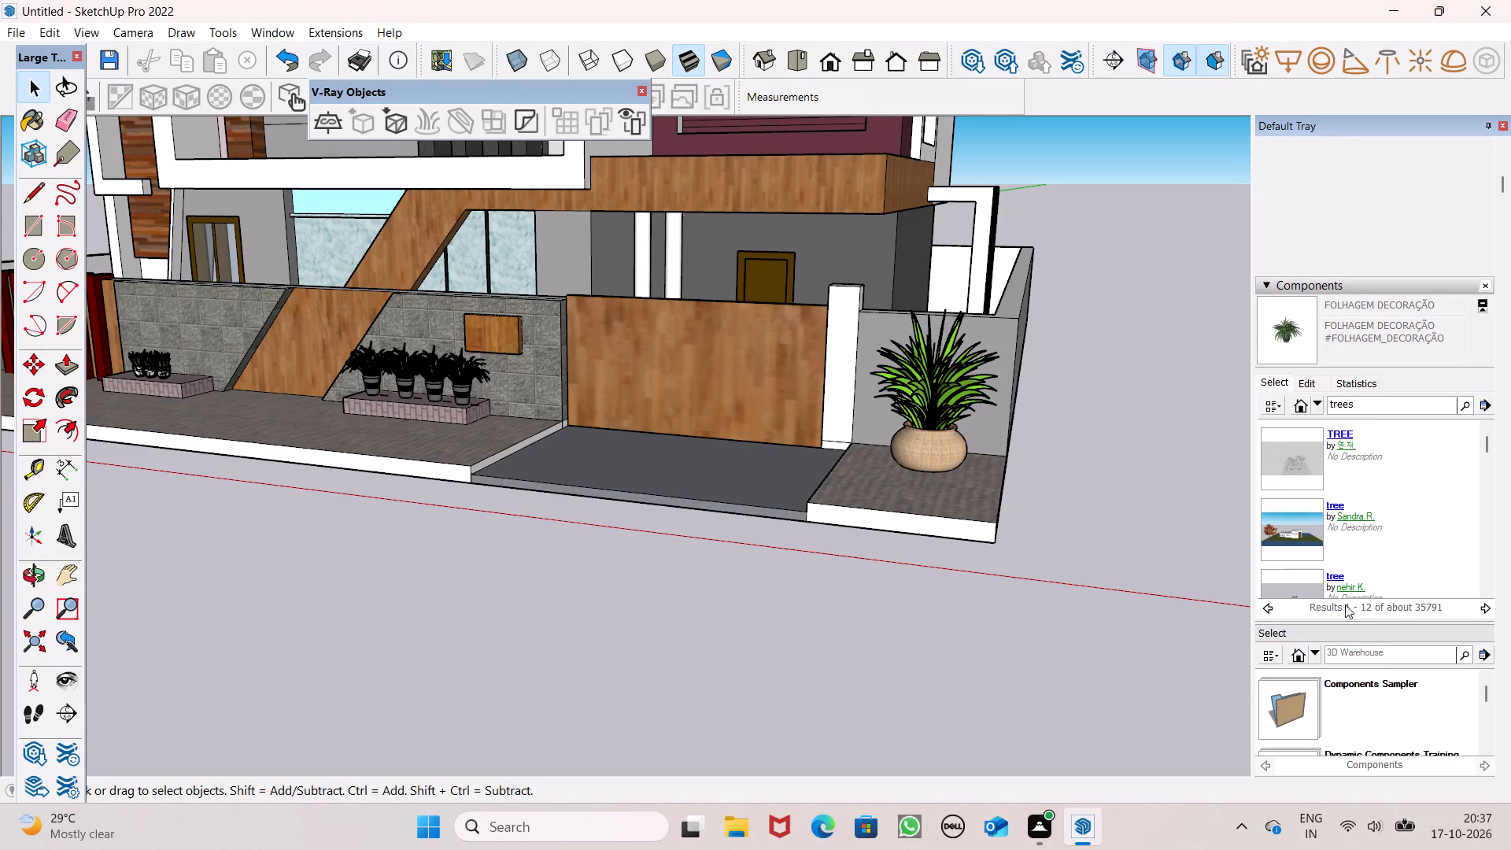
Import the leafy green tree tagged #tree from the results and place it inside the front yard corner near the timber-clad wall.
scroll(1320, 542, "down", 5)
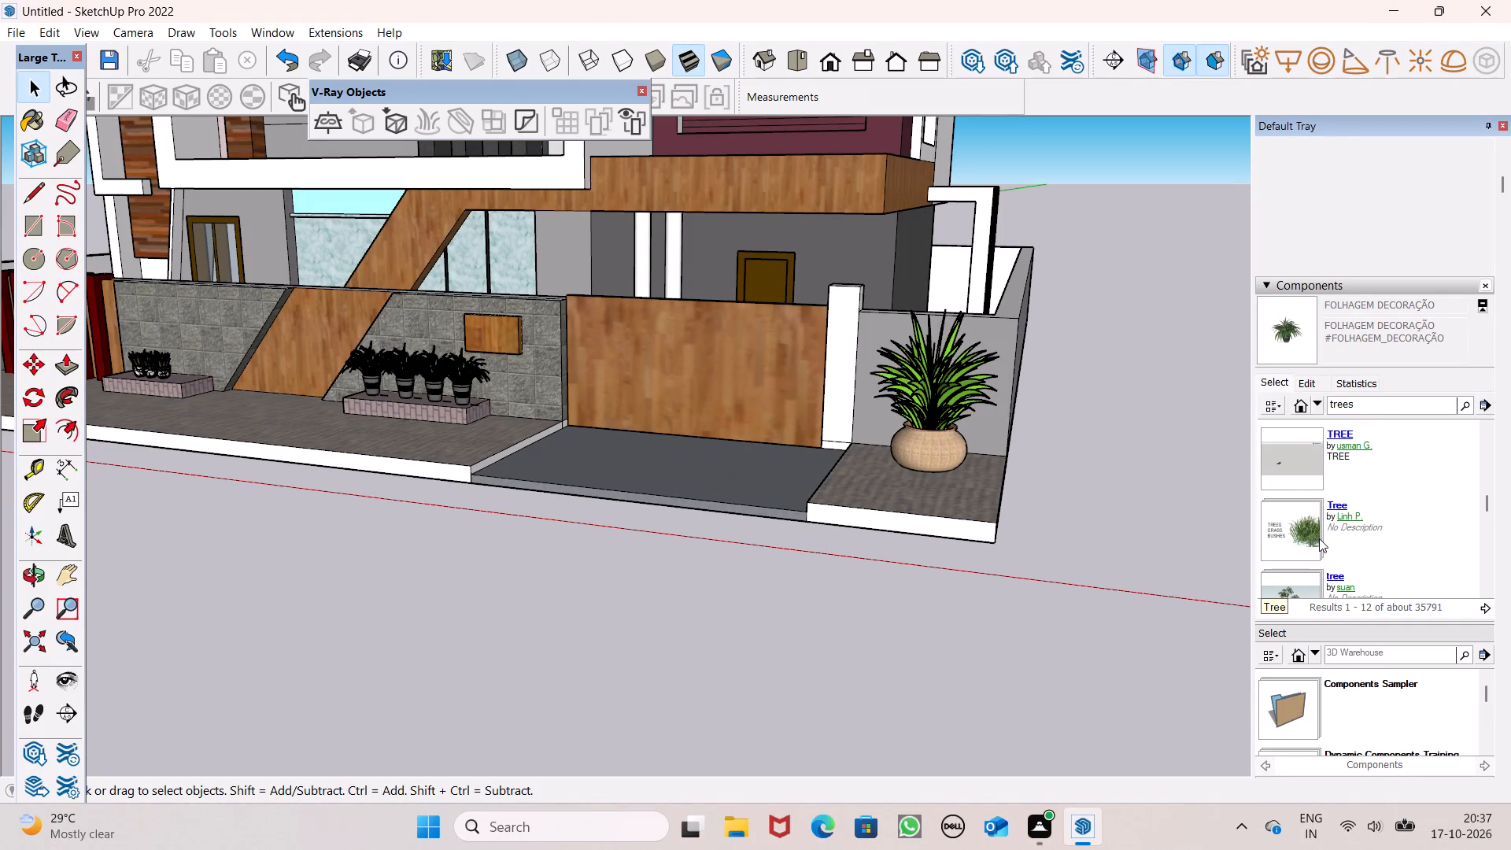
scroll(1319, 538, "down", 2)
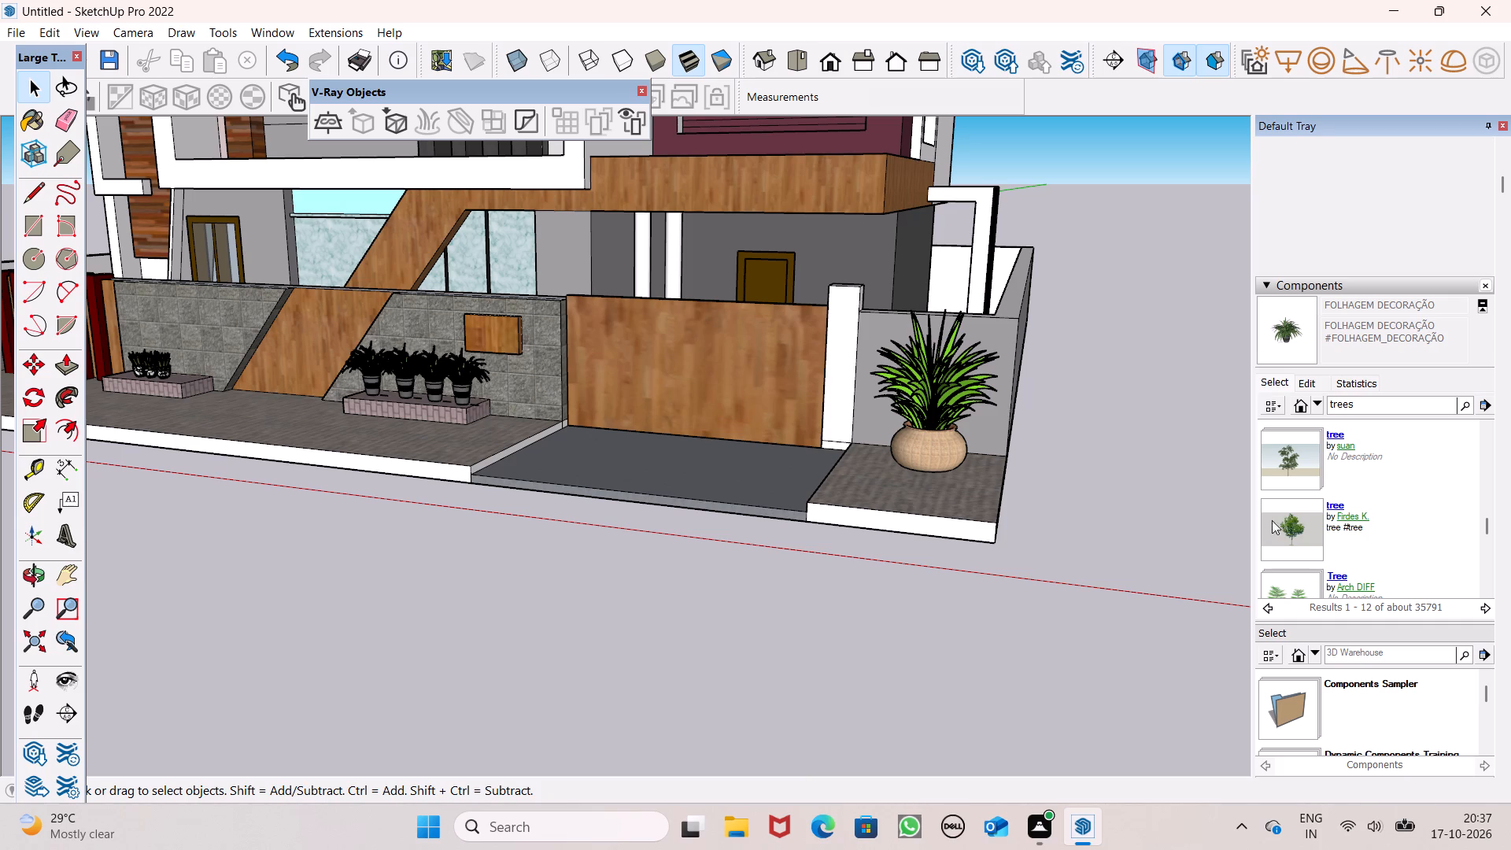
left_click(1290, 530)
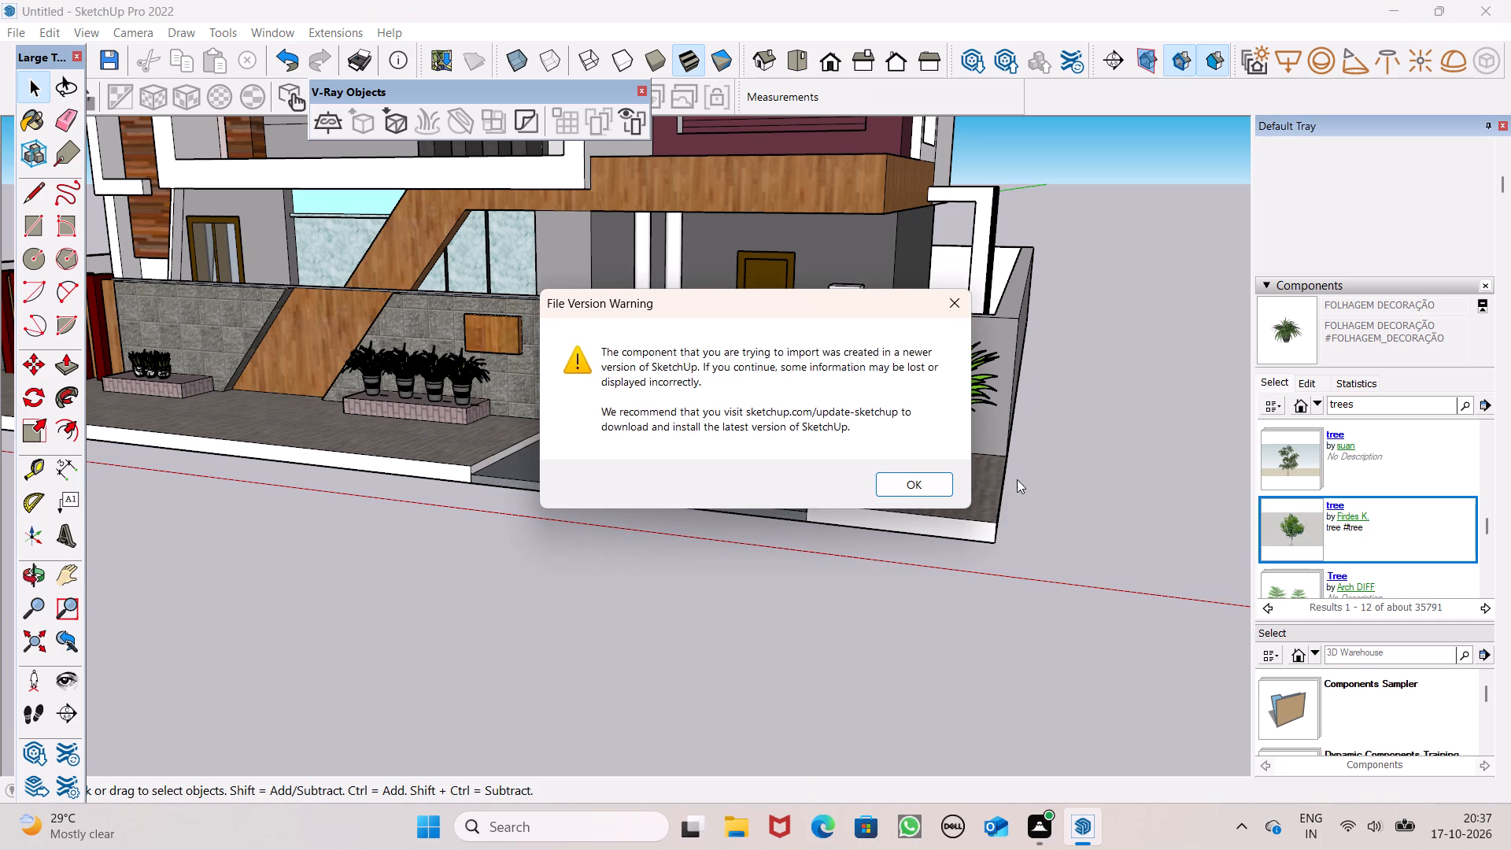
left_click(924, 482)
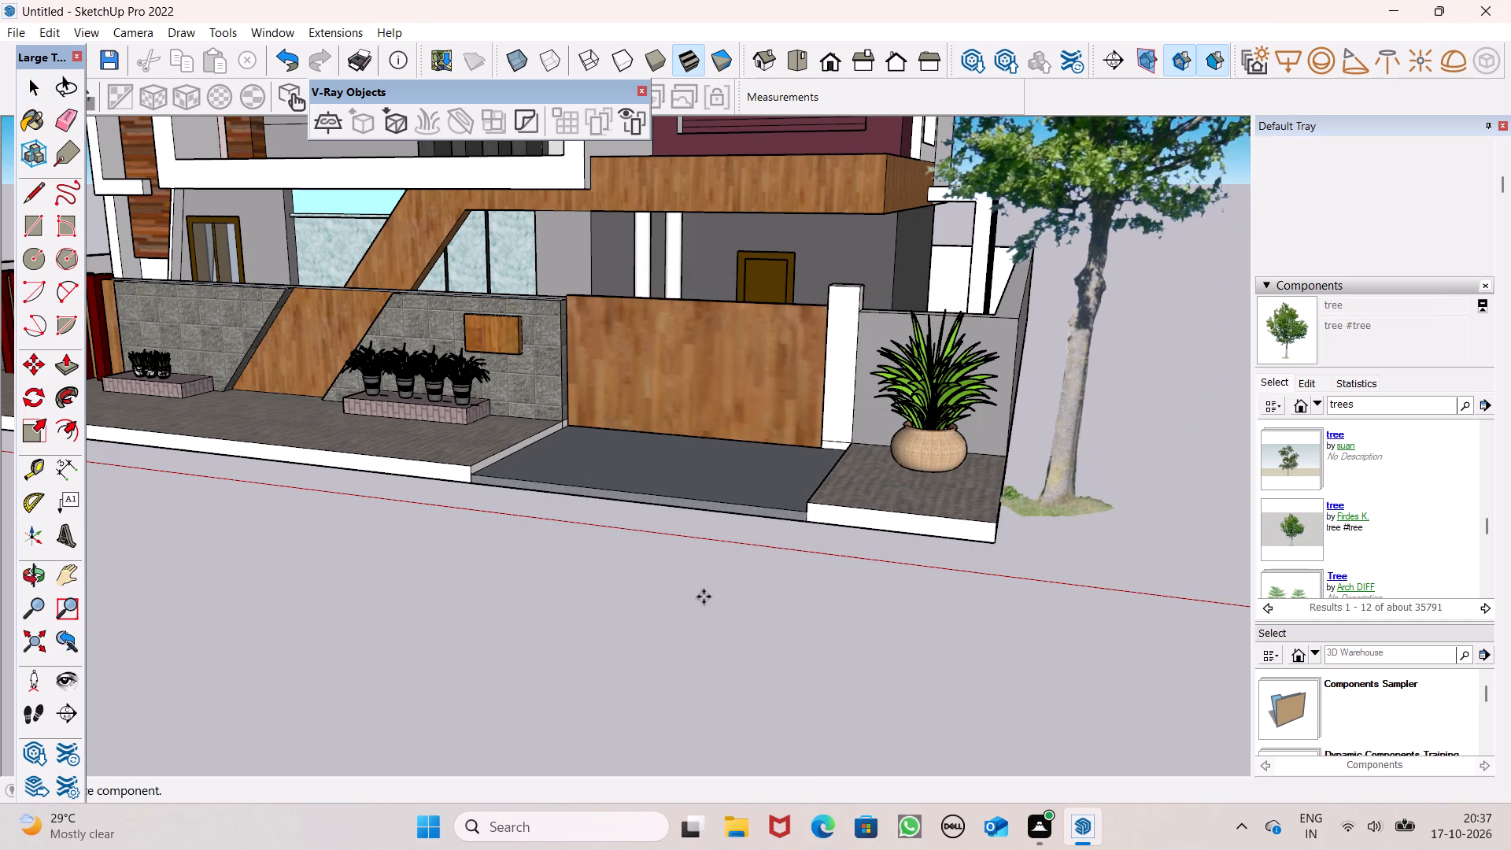
scroll(703, 597, "down", 5)
scroll(787, 612, "down", 9)
middle_click_drag(808, 645, 959, 667)
scroll(279, 574, "up", 7)
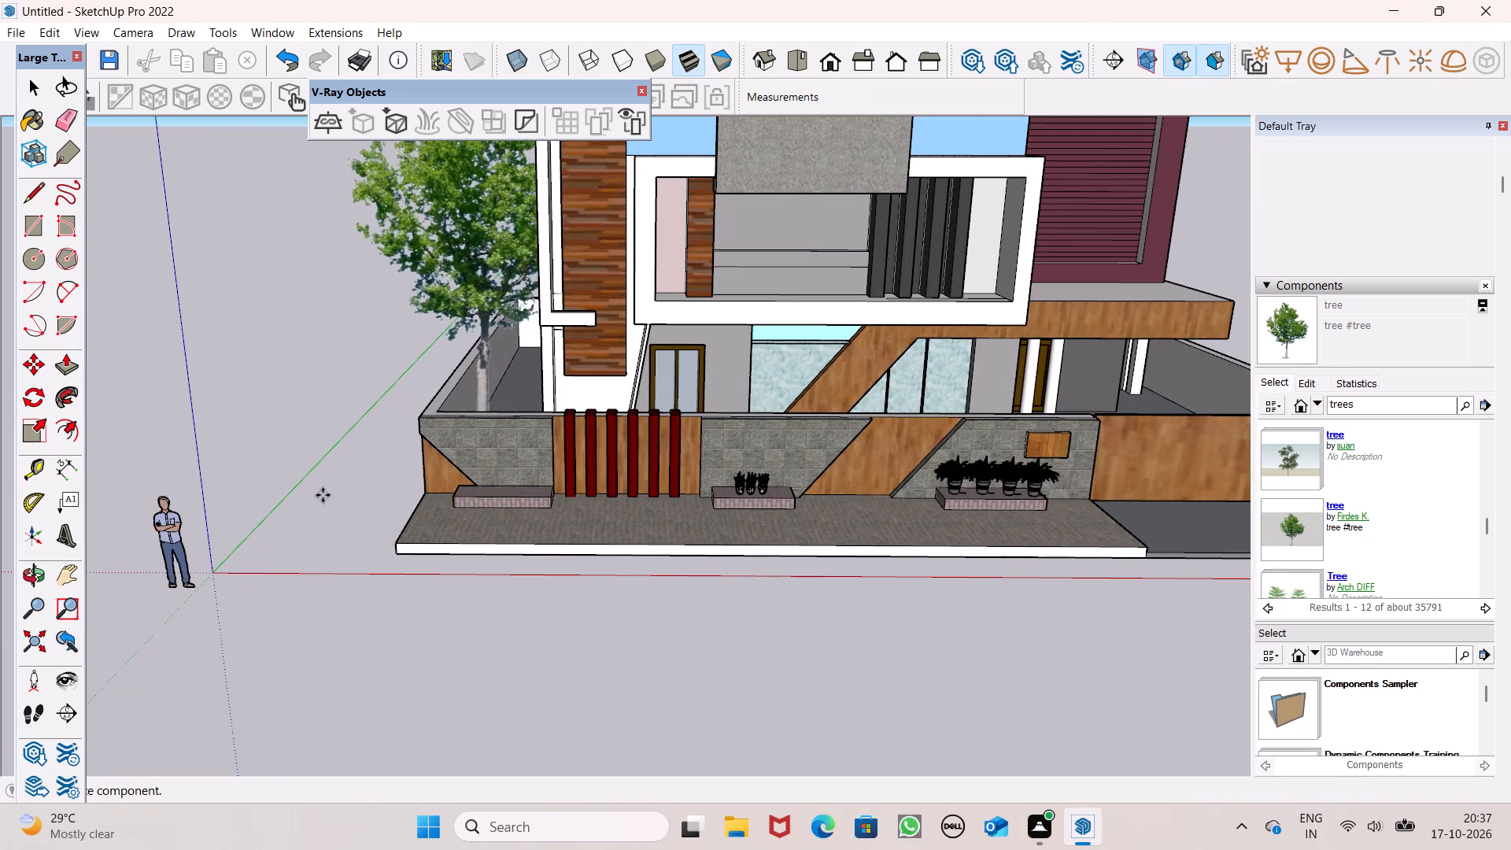
scroll(329, 483, "up", 7)
middle_click_drag(445, 459, 272, 833)
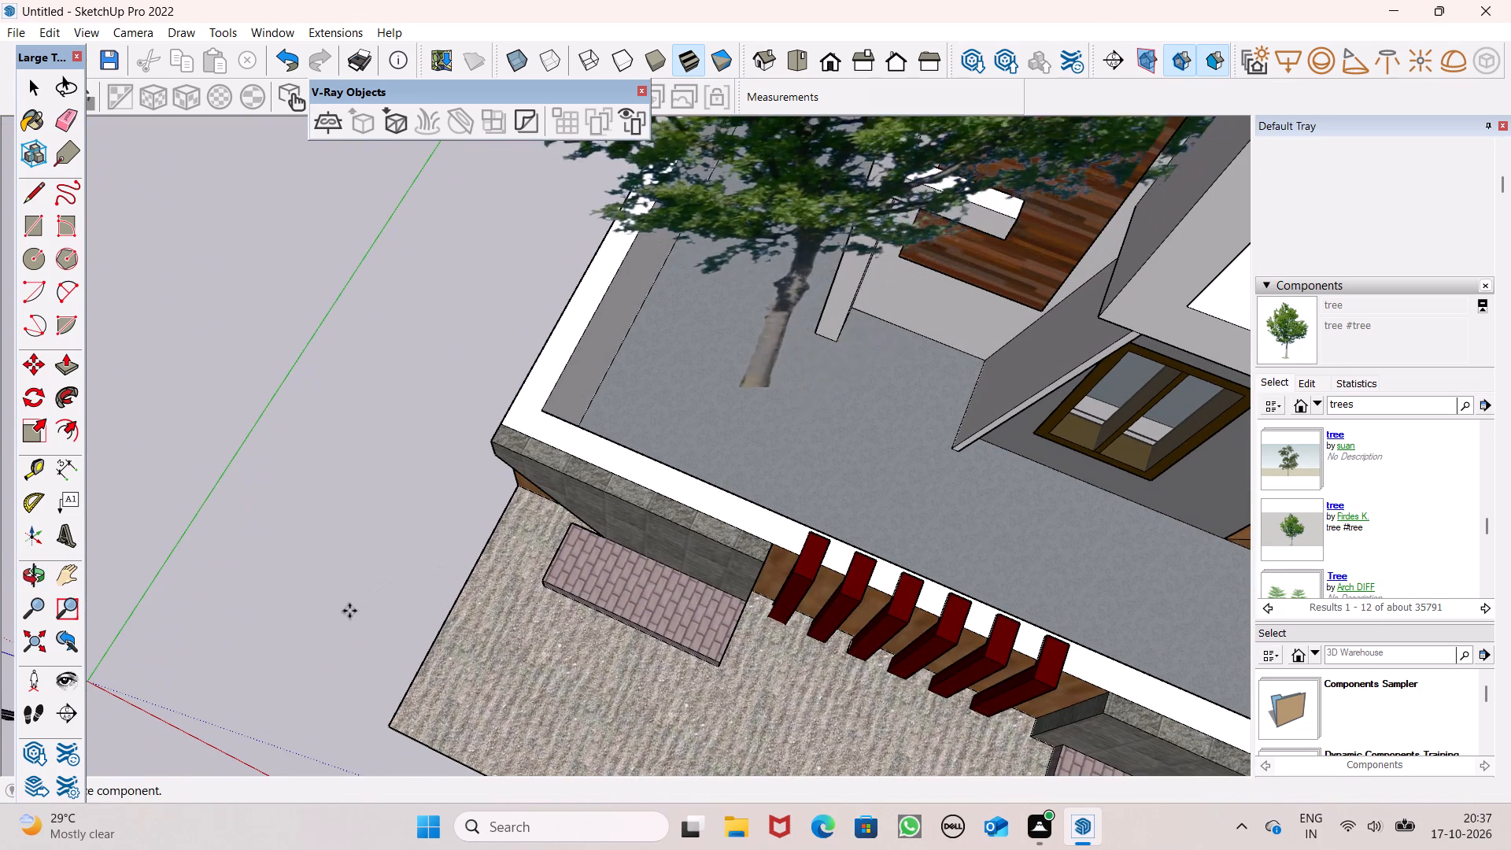
left_click(291, 638)
Scale the placed tree's height down to 0.86 along the blue axis.
scroll(364, 524, "down", 8)
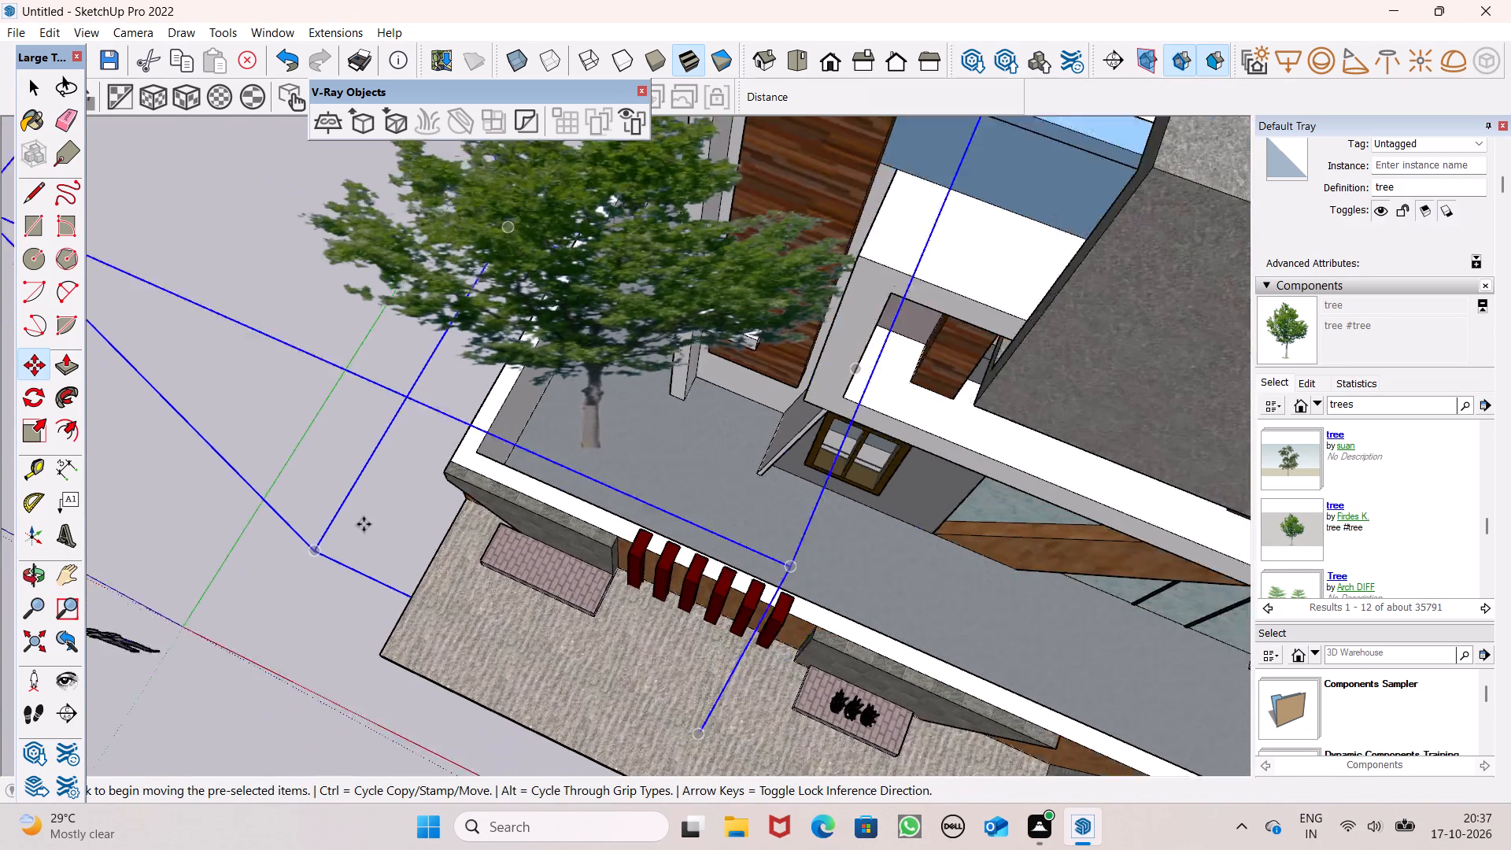
scroll(364, 524, "down", 3)
middle_click_drag(450, 520, 548, 45)
scroll(546, 249, "down", 4)
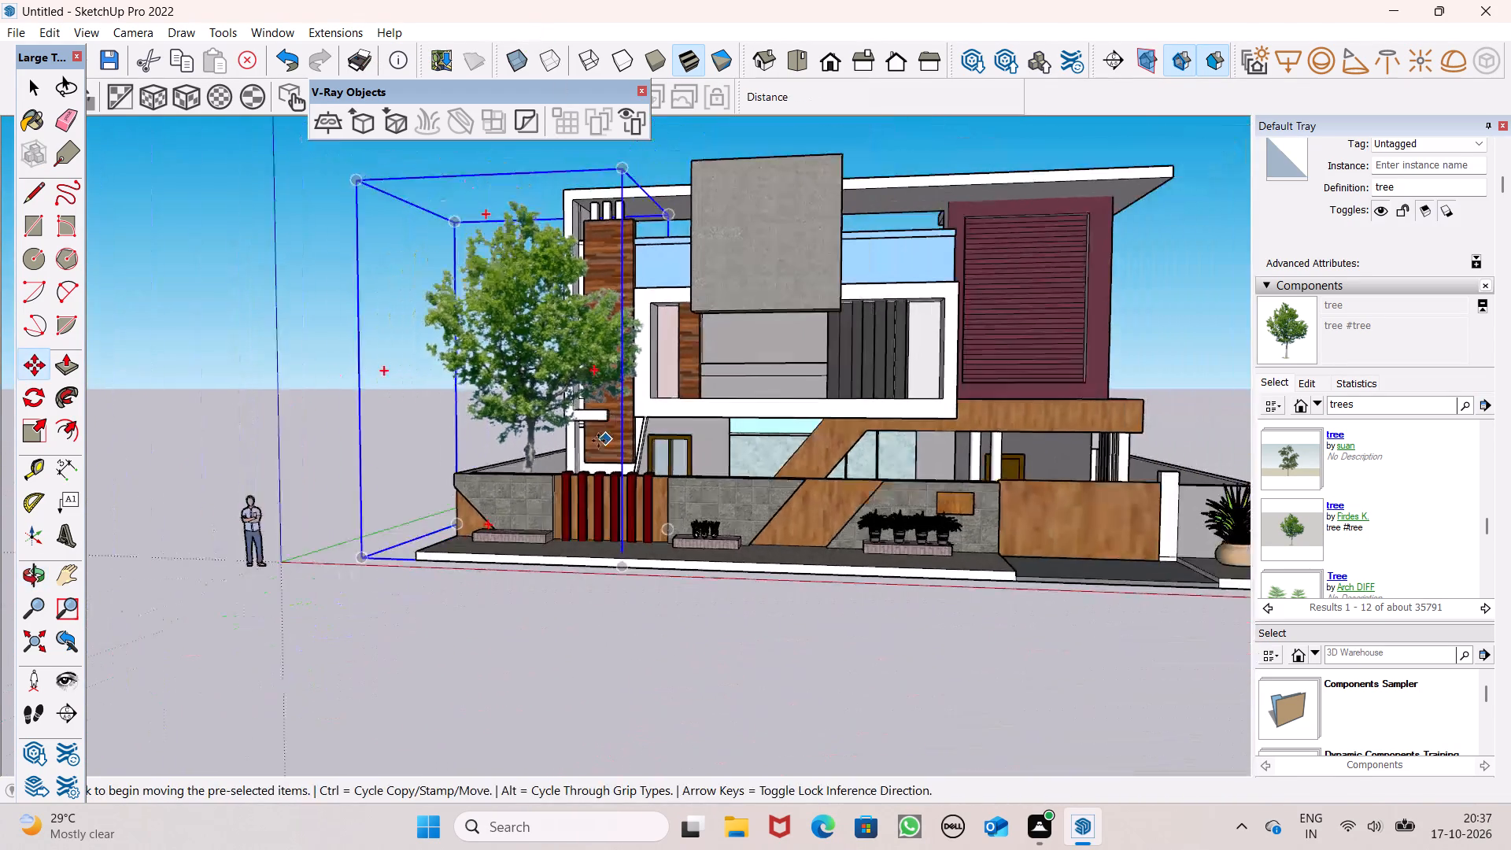
middle_click_drag(594, 442, 1294, 849)
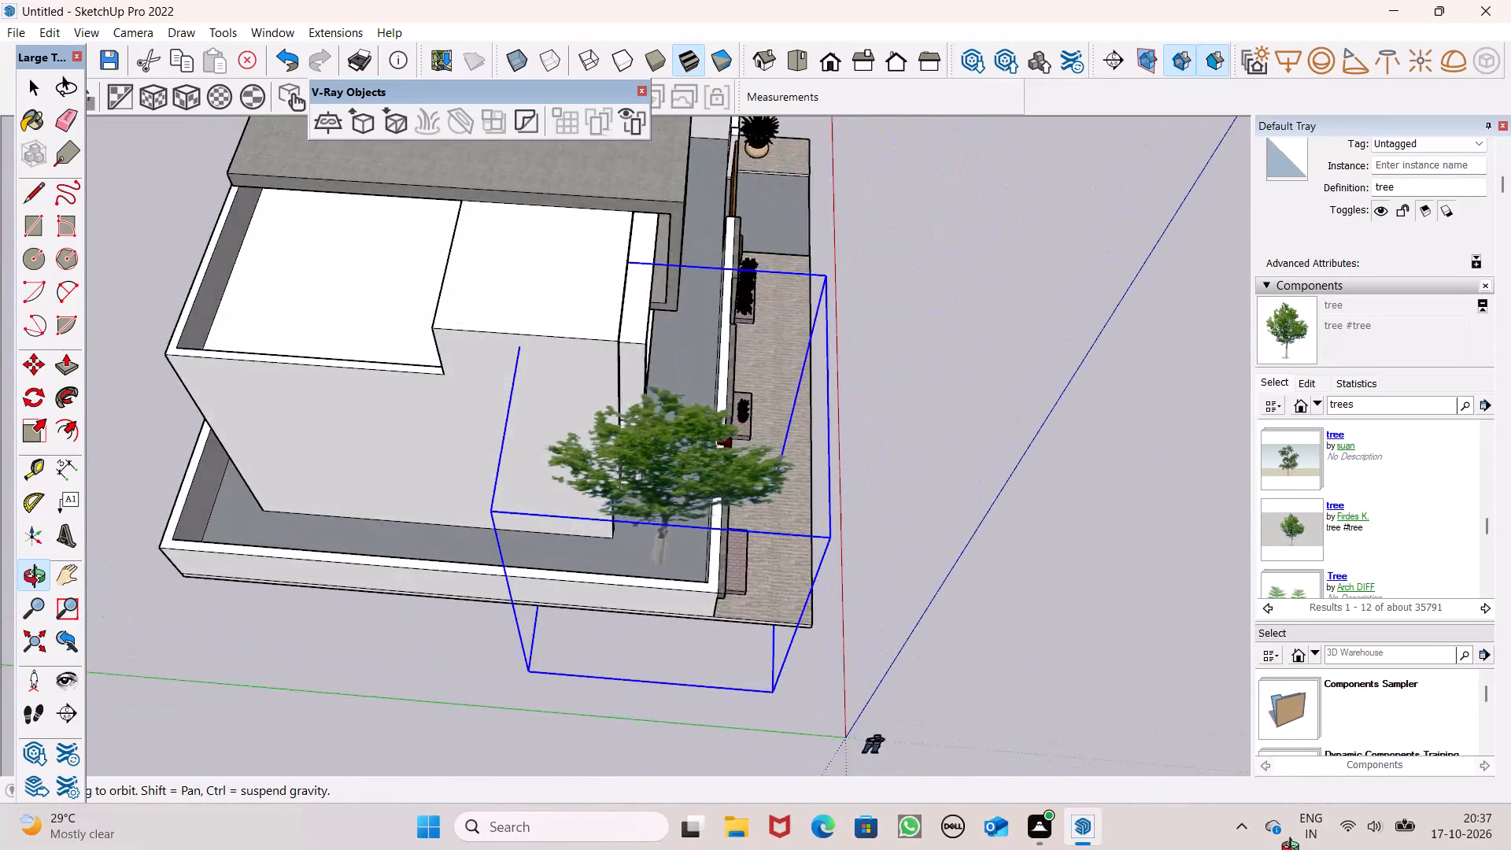
middle_click_drag(1294, 849, 992, 449)
scroll(987, 438, "down", 2)
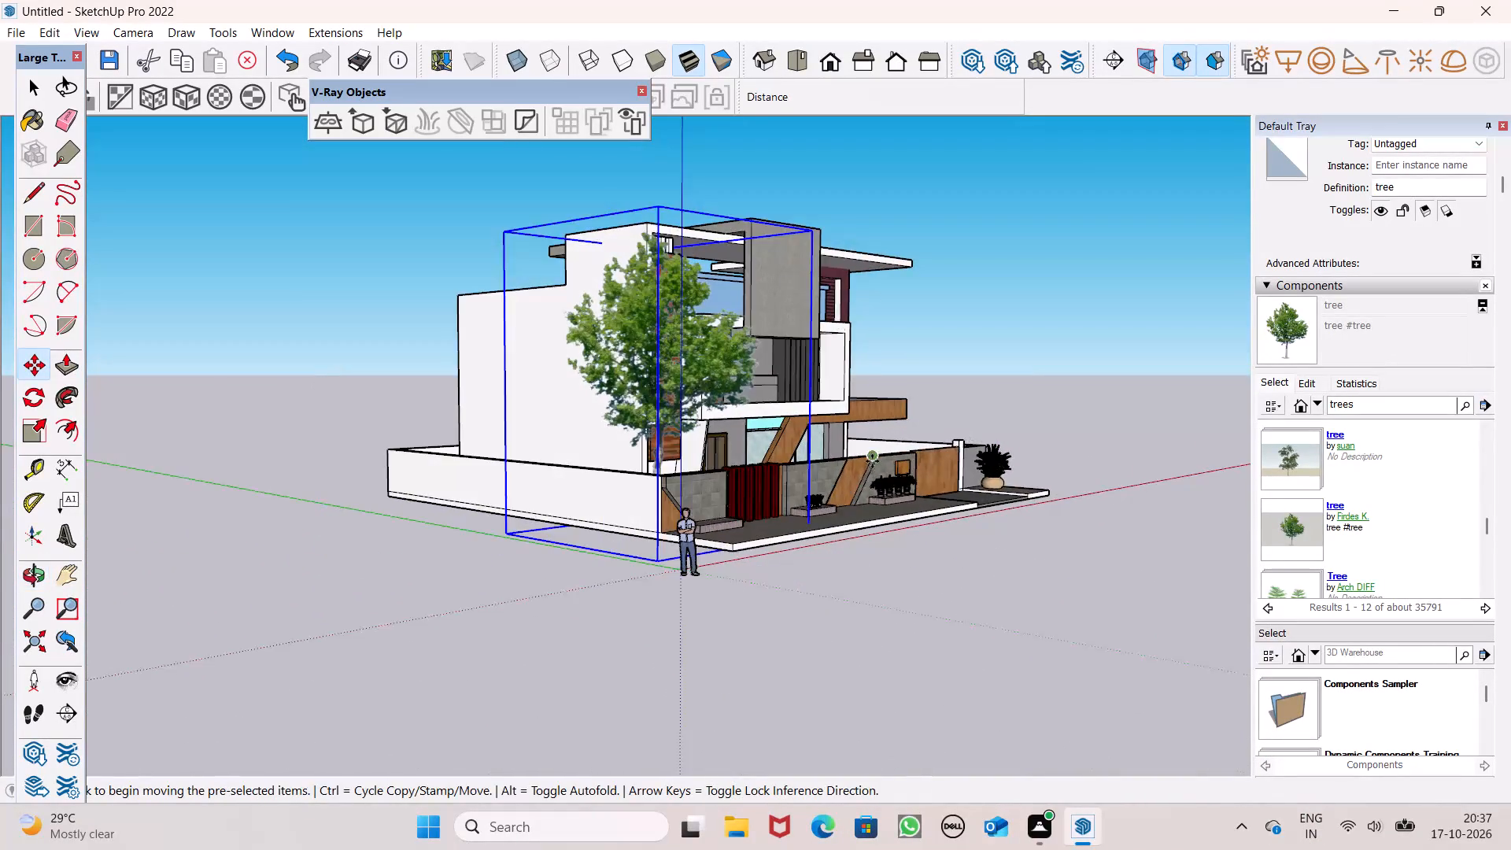
scroll(874, 471, "down", 3)
middle_click_drag(891, 530, 688, 596)
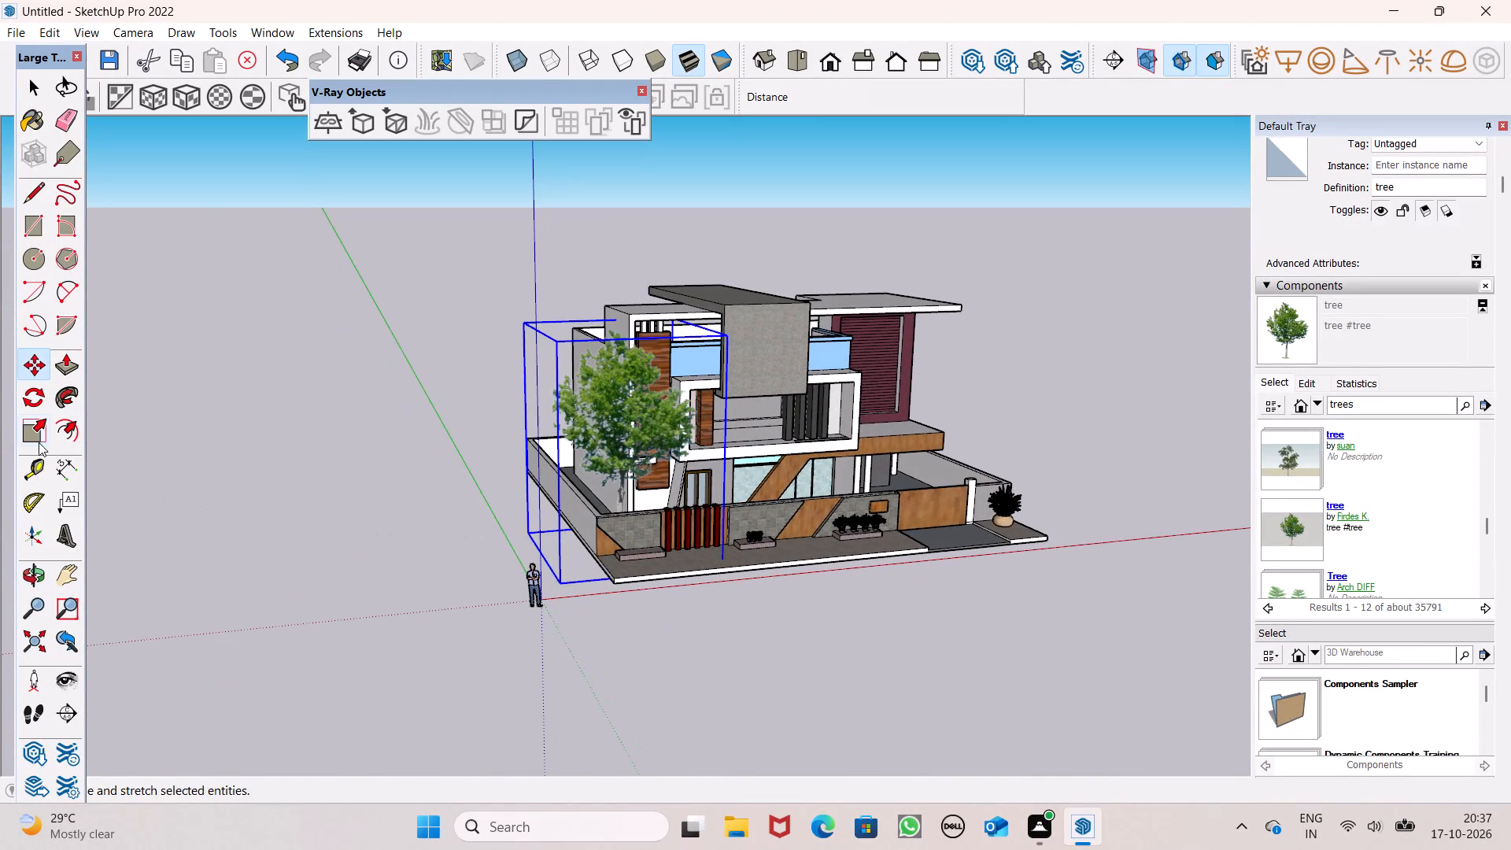
left_click(39, 442)
scroll(360, 409, "up", 6)
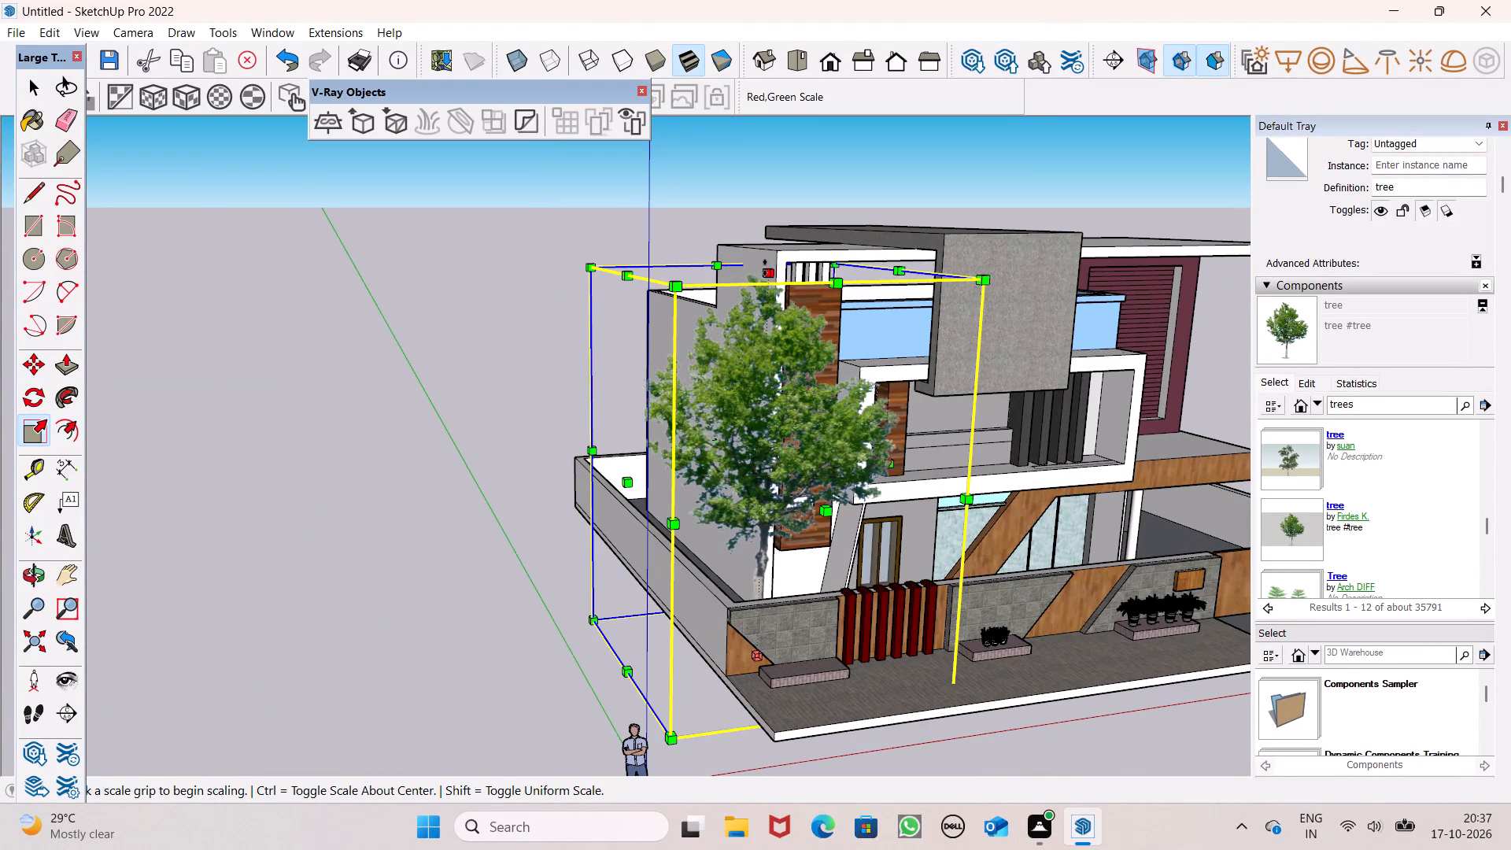
left_click_drag(764, 268, 776, 332)
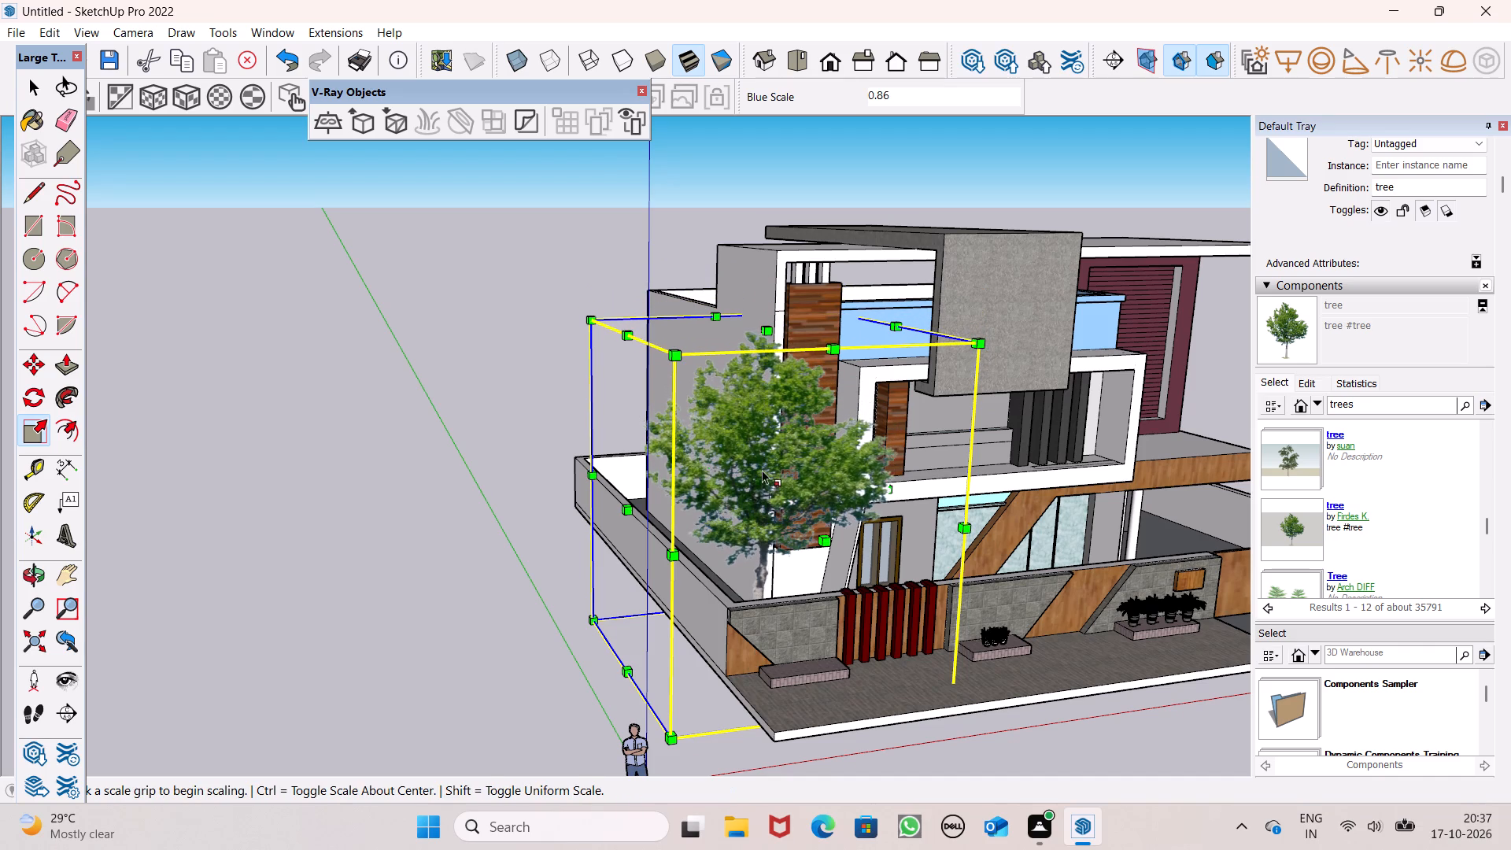
Narrow the placed tree along the red axis, finishing with a Scale factor of 0.98, and deselect it.
left_click_drag(624, 508, 641, 516)
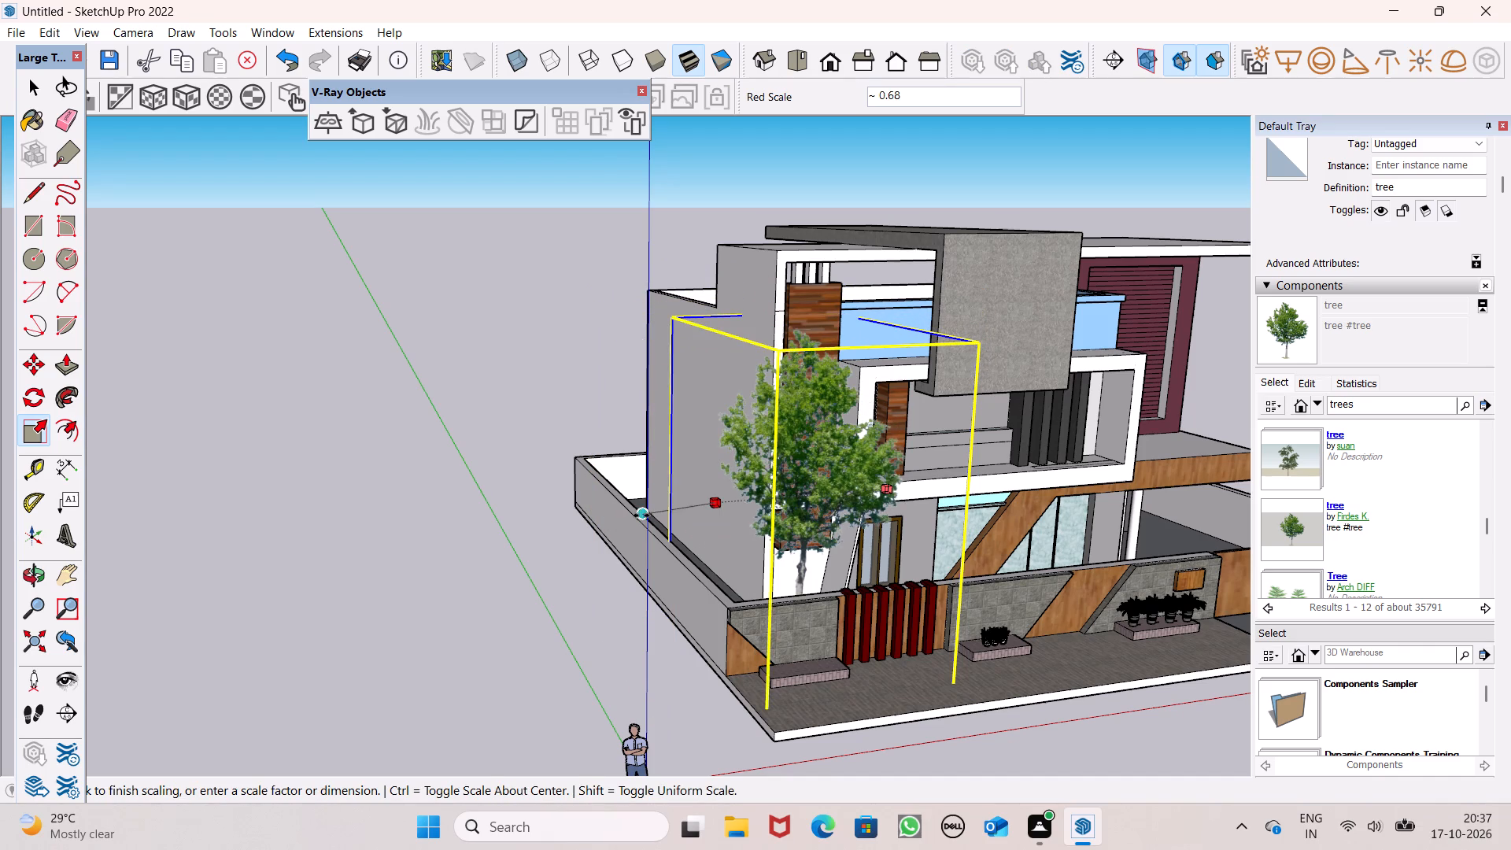
left_click_drag(641, 516, 626, 519)
middle_click_drag(1082, 485, 838, 515)
scroll(838, 515, "up", 1)
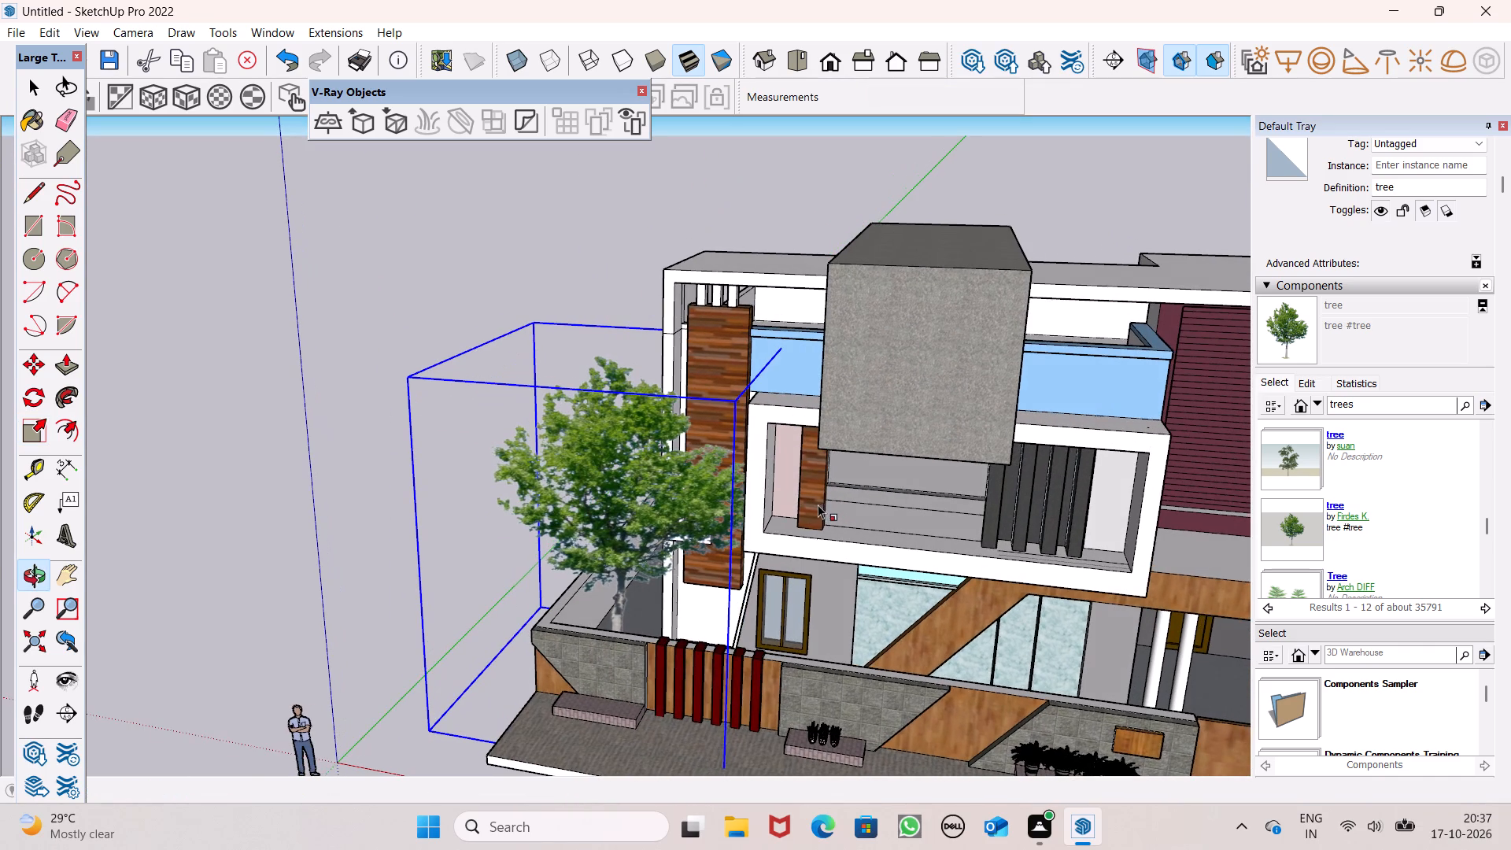
left_click_drag(753, 543, 752, 543)
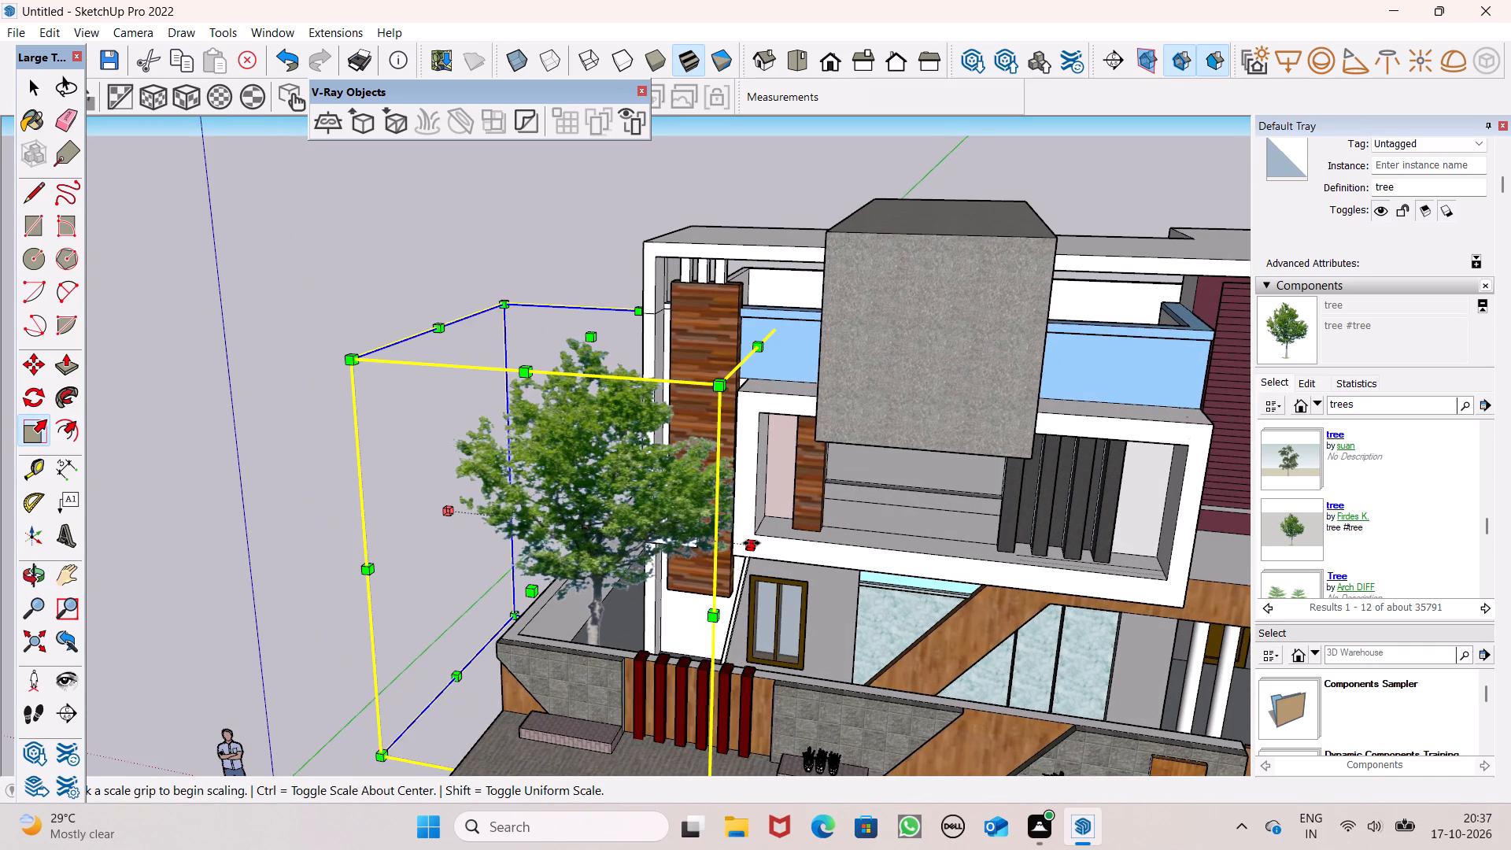
left_click_drag(752, 543, 744, 543)
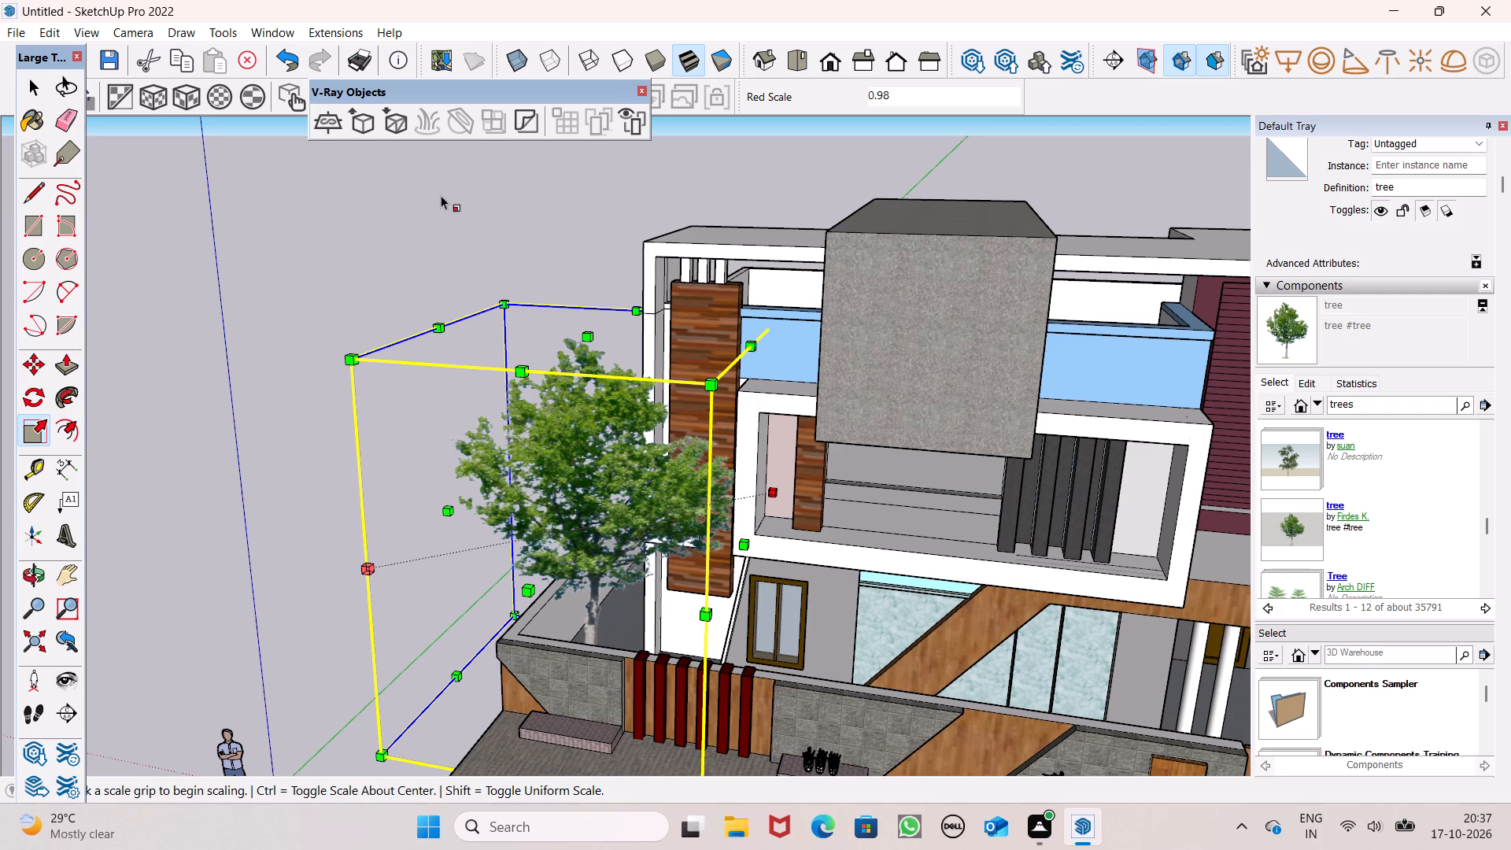
key("space")
left_click(380, 216)
Examine the resized tree and the front boundary planting from several sides of the house.
scroll(379, 216, "down", 4)
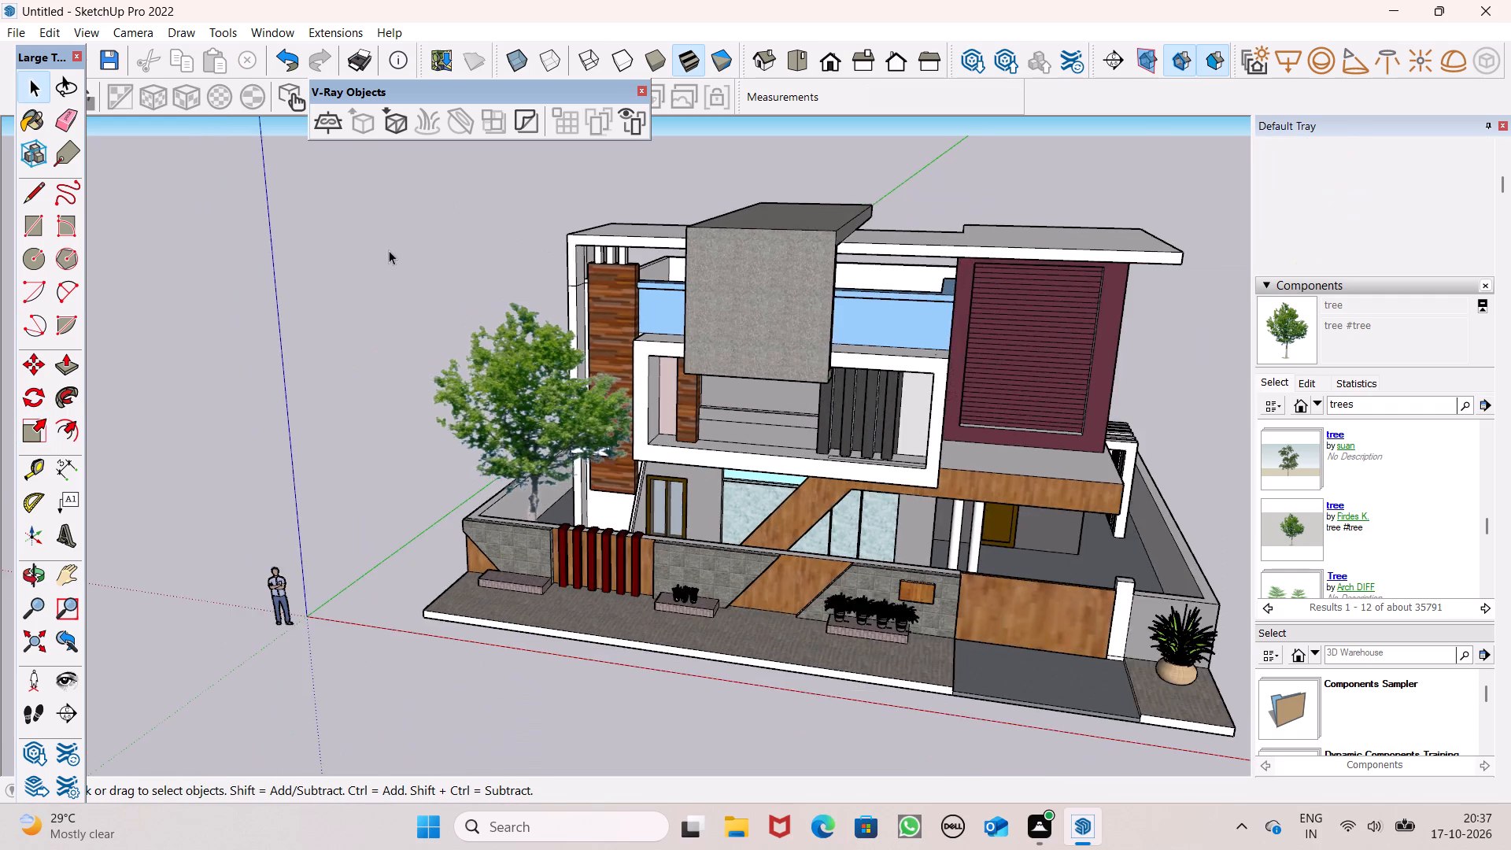
scroll(389, 250, "down", 4)
middle_click_drag(513, 410, 142, 590)
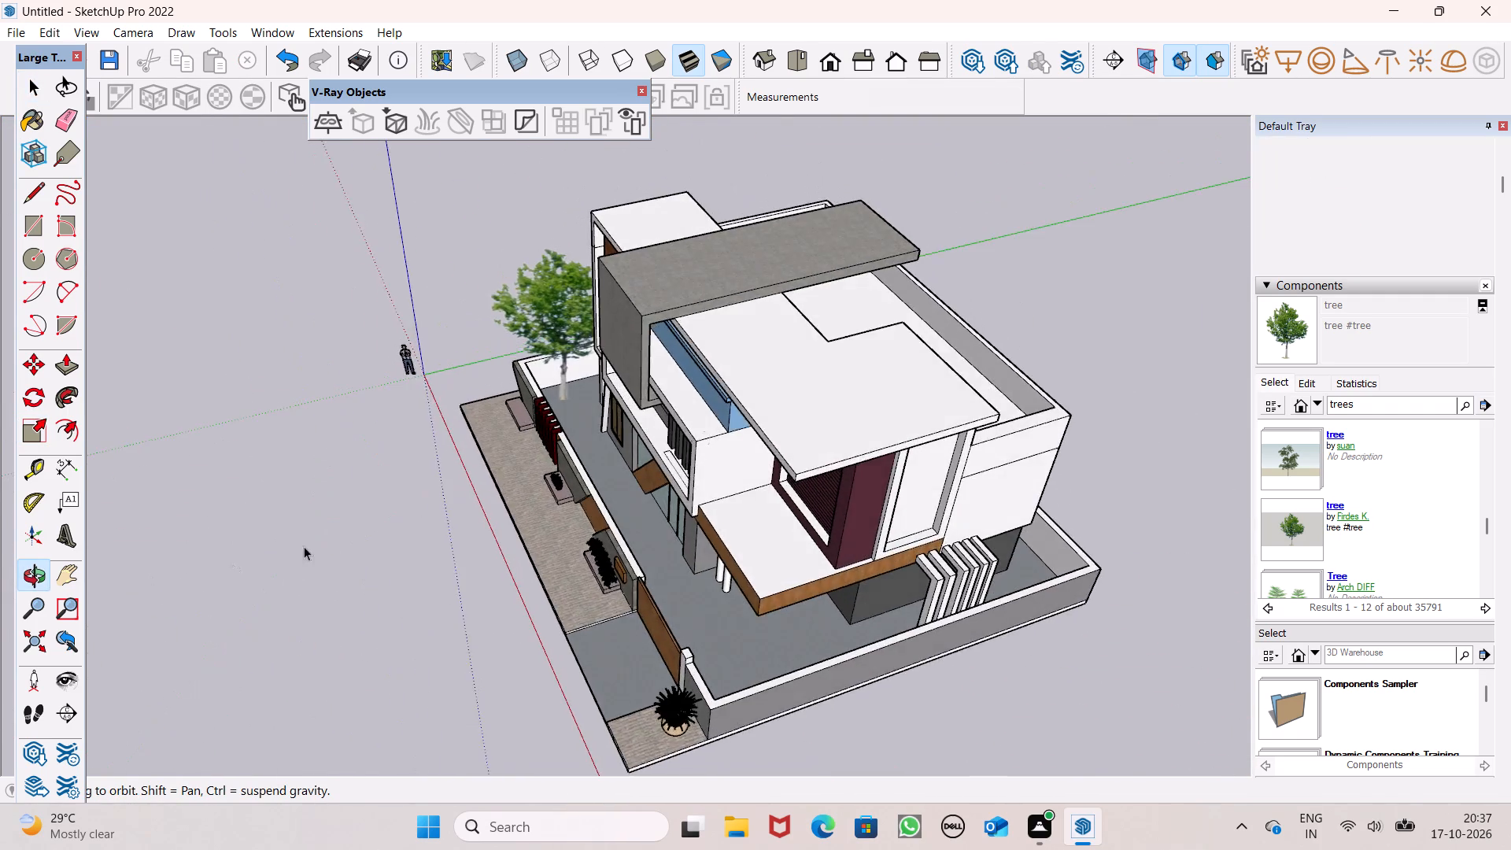
scroll(327, 540, "up", 5)
middle_click_drag(518, 558, 1265, 441)
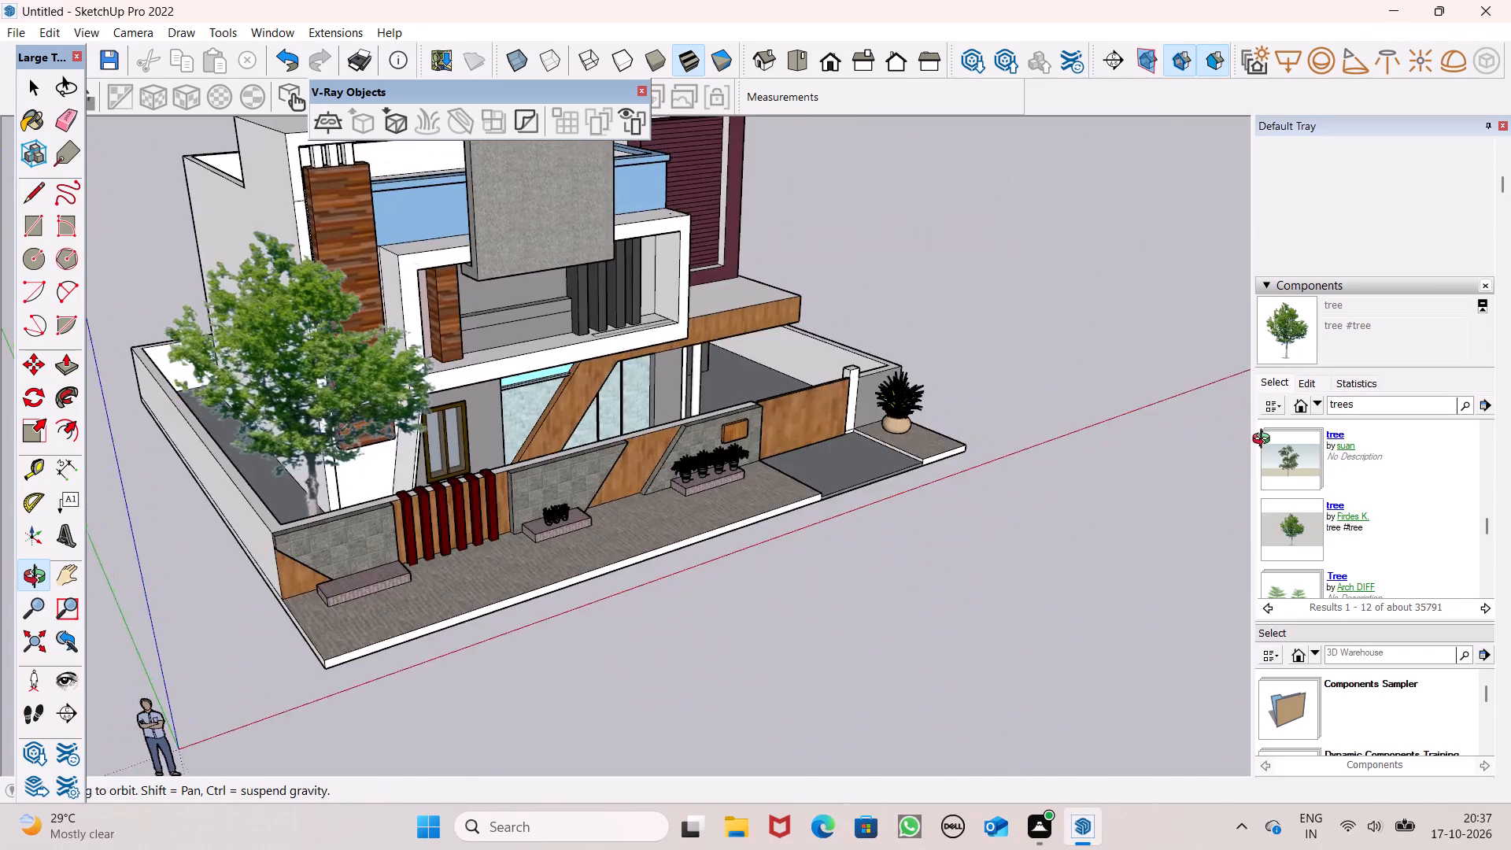
middle_click_drag(1265, 441, 978, 476)
scroll(642, 557, "up", 1)
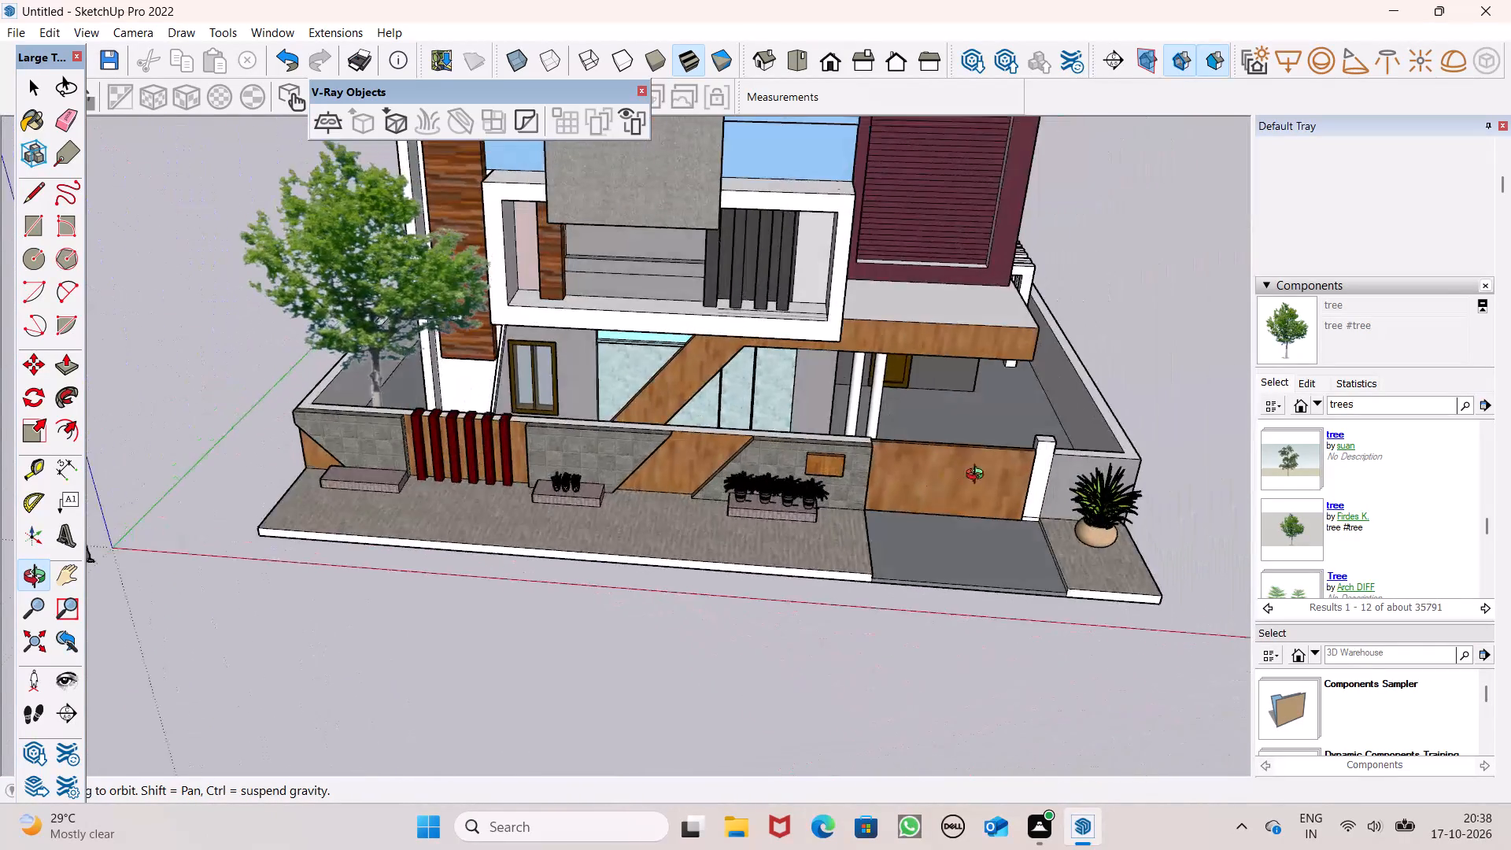
middle_click_drag(978, 476, 982, 465)
scroll(922, 379, "down", 7)
middle_click_drag(924, 387, 875, 394)
scroll(876, 392, "up", 1)
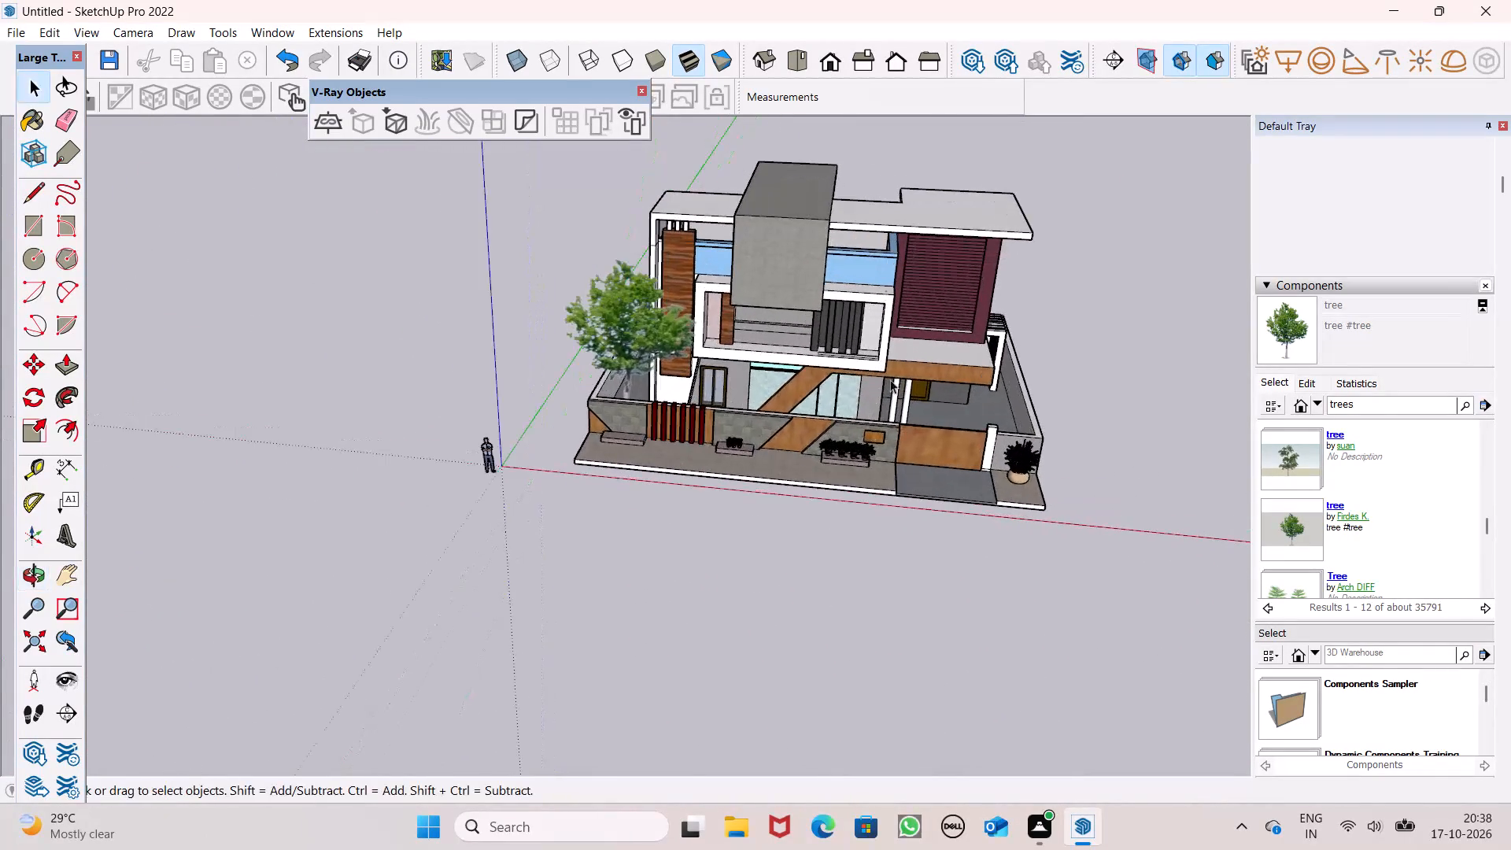
scroll(881, 360, "down", 3)
middle_click_drag(756, 361, 623, 342)
scroll(697, 379, "up", 4)
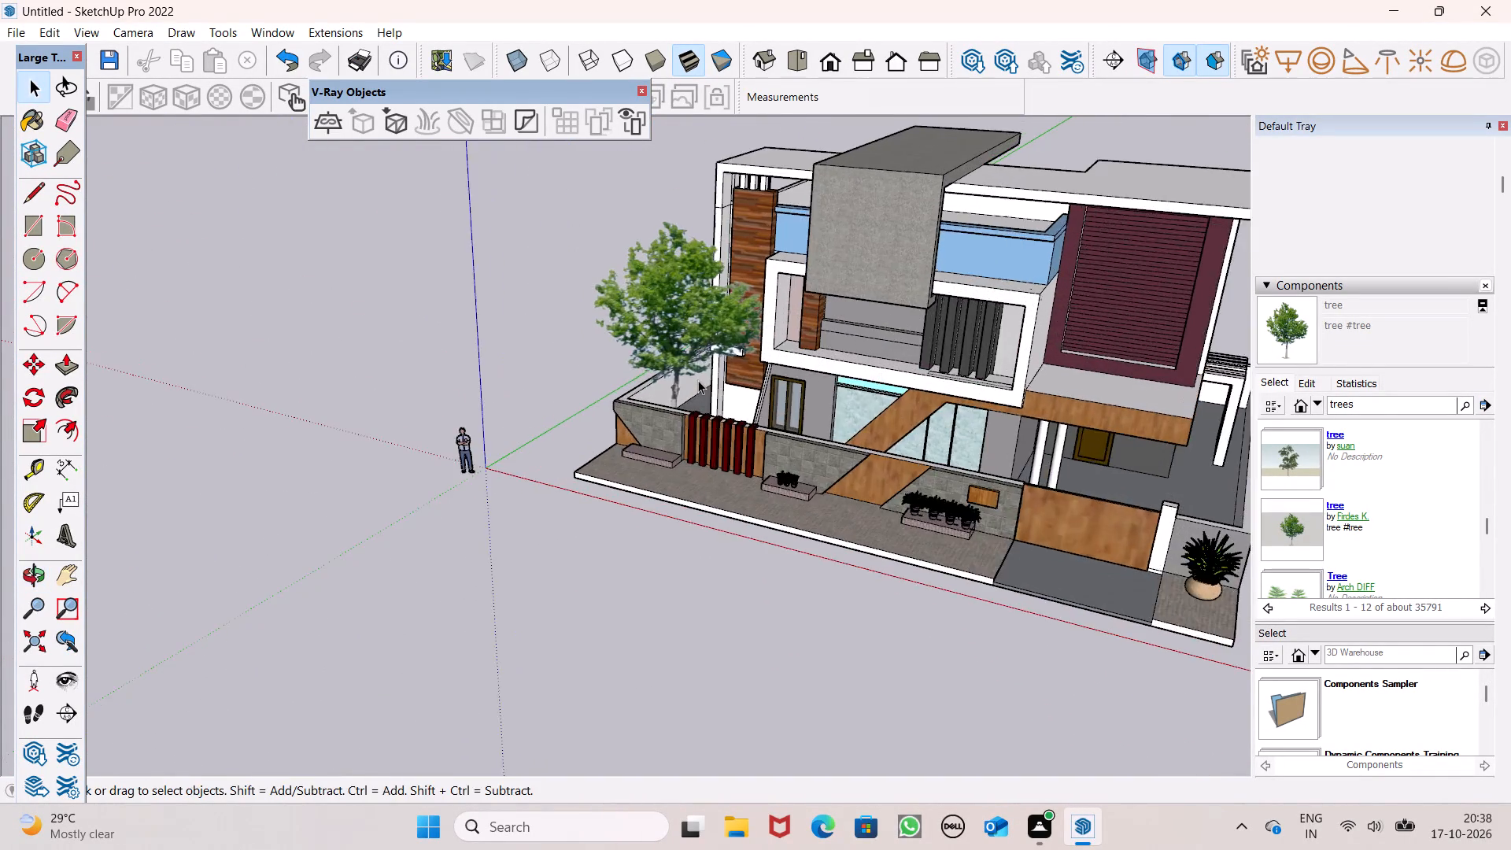
scroll(698, 380, "up", 3)
middle_click_drag(733, 430, 929, 405)
scroll(804, 397, "down", 3)
middle_click_drag(766, 424, 1104, 424)
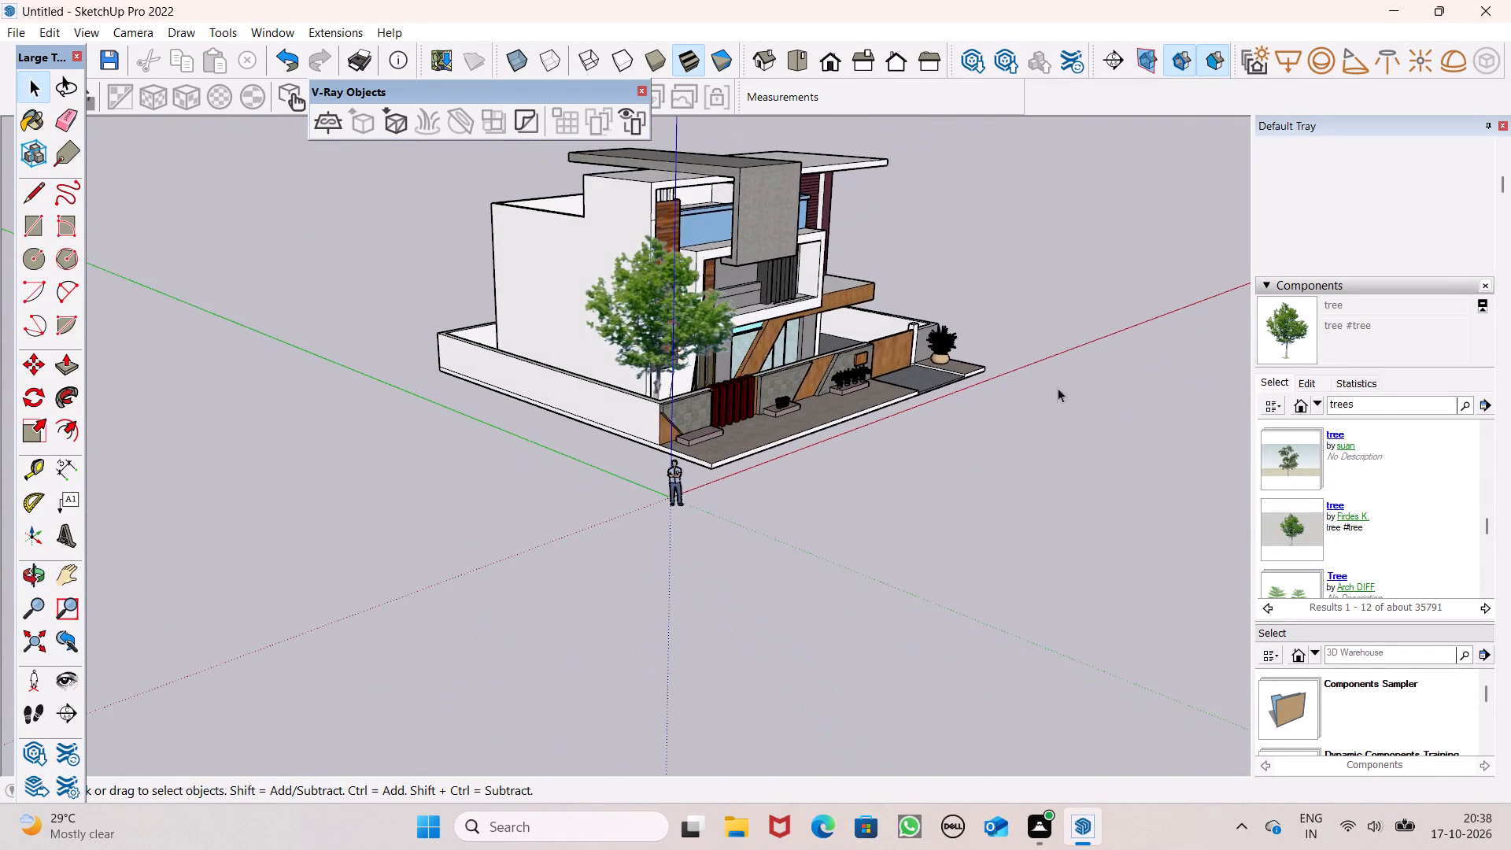
scroll(762, 301, "up", 6)
scroll(676, 338, "up", 6)
scroll(674, 339, "down", 5)
middle_click_drag(722, 376, 697, 401)
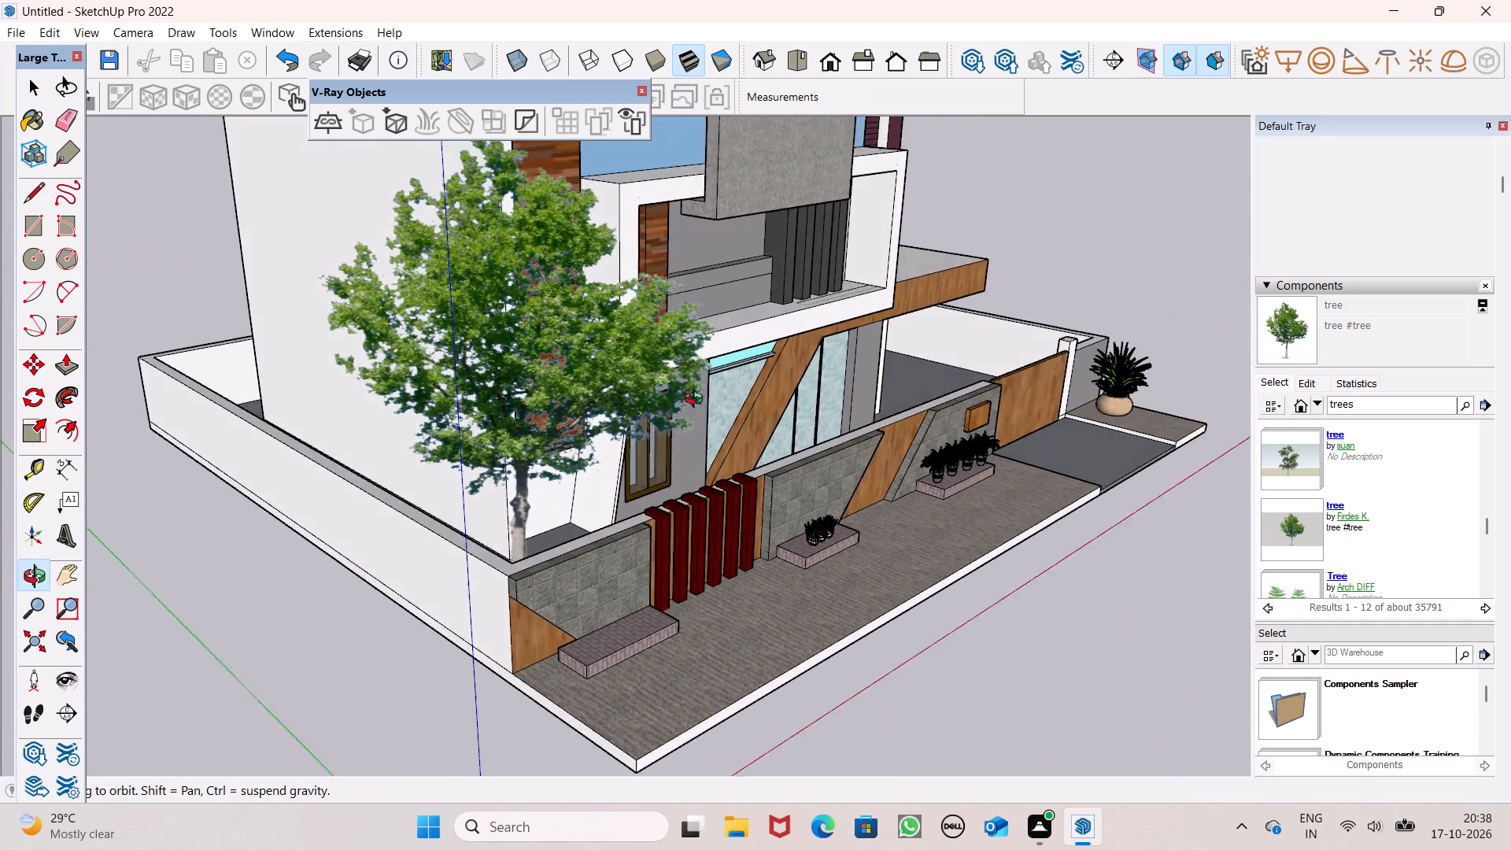
middle_click_drag(697, 401, 537, 396)
scroll(220, 393, "down", 6)
middle_click_drag(400, 467, 85, 512)
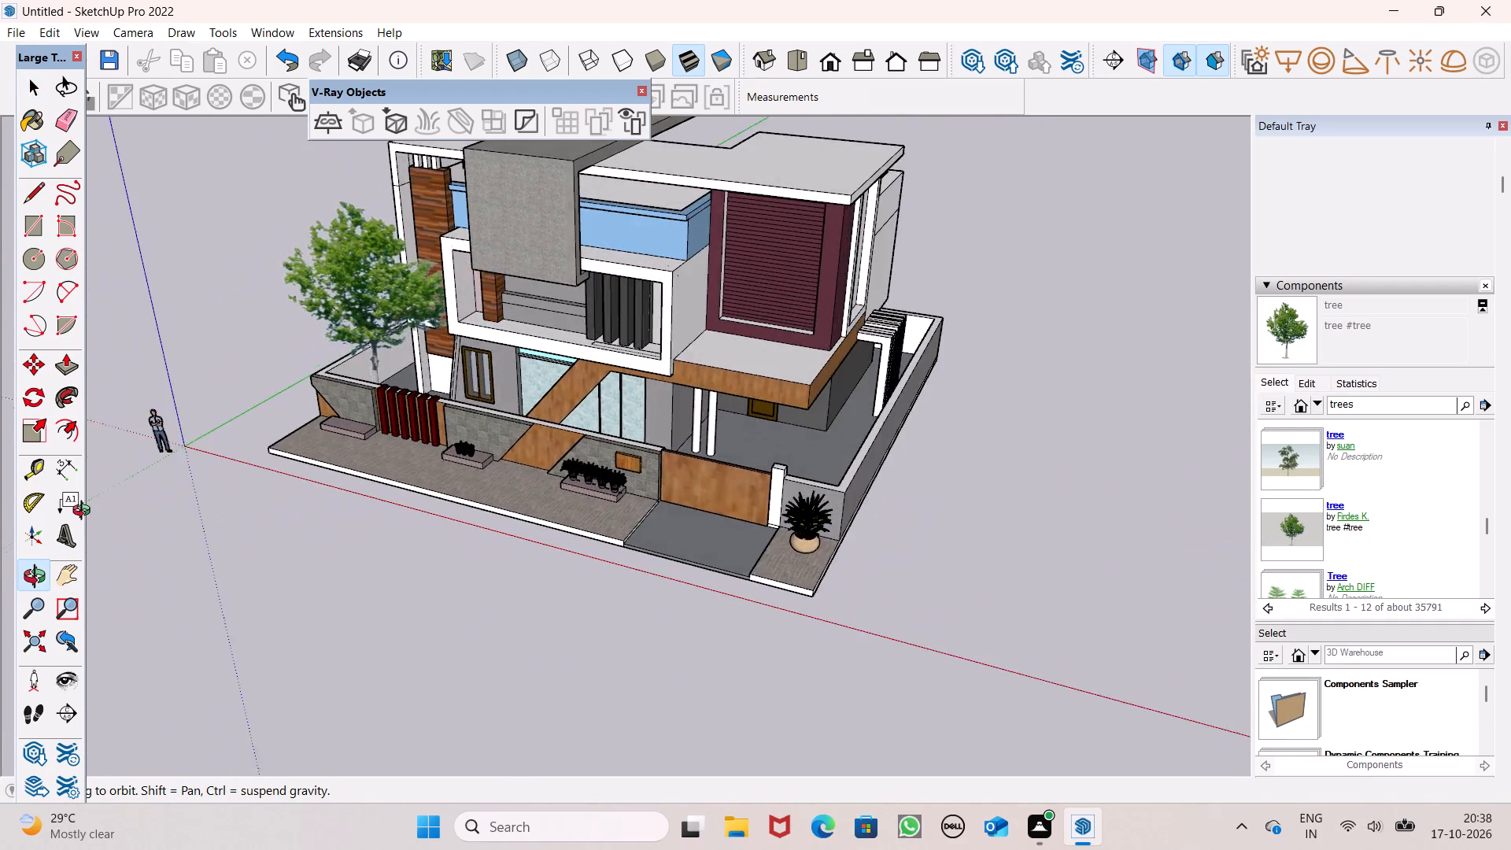
middle_click_drag(85, 512, 355, 471)
scroll(795, 445, "down", 2)
scroll(1121, 481, "up", 1)
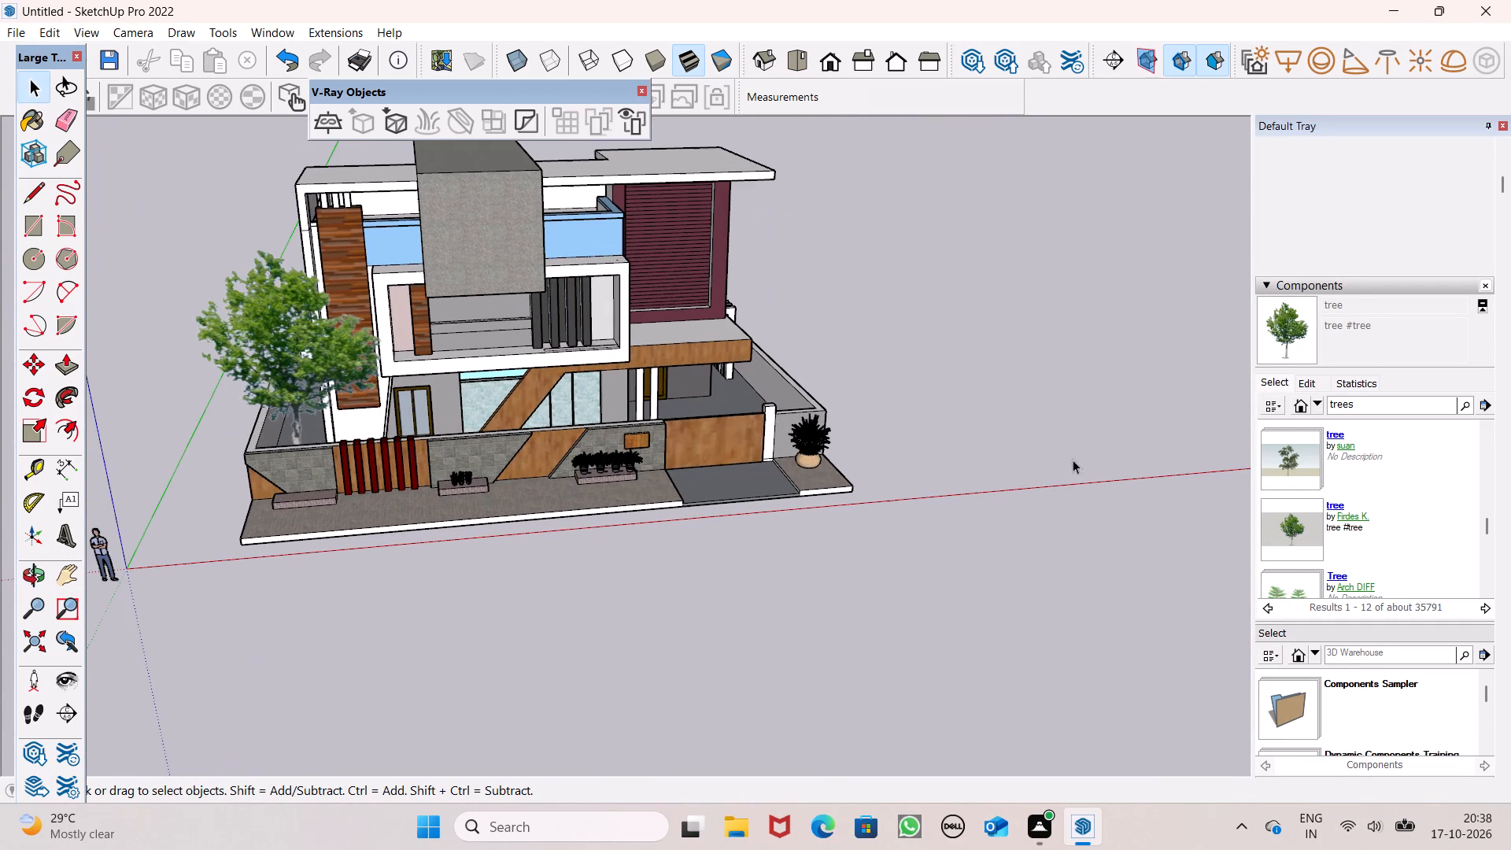
Browse the "trees" results, open the related collections of the TREES plant, and look through the PLANTAS collection.
scroll(1073, 460, "up", 1)
scroll(1357, 460, "down", 3)
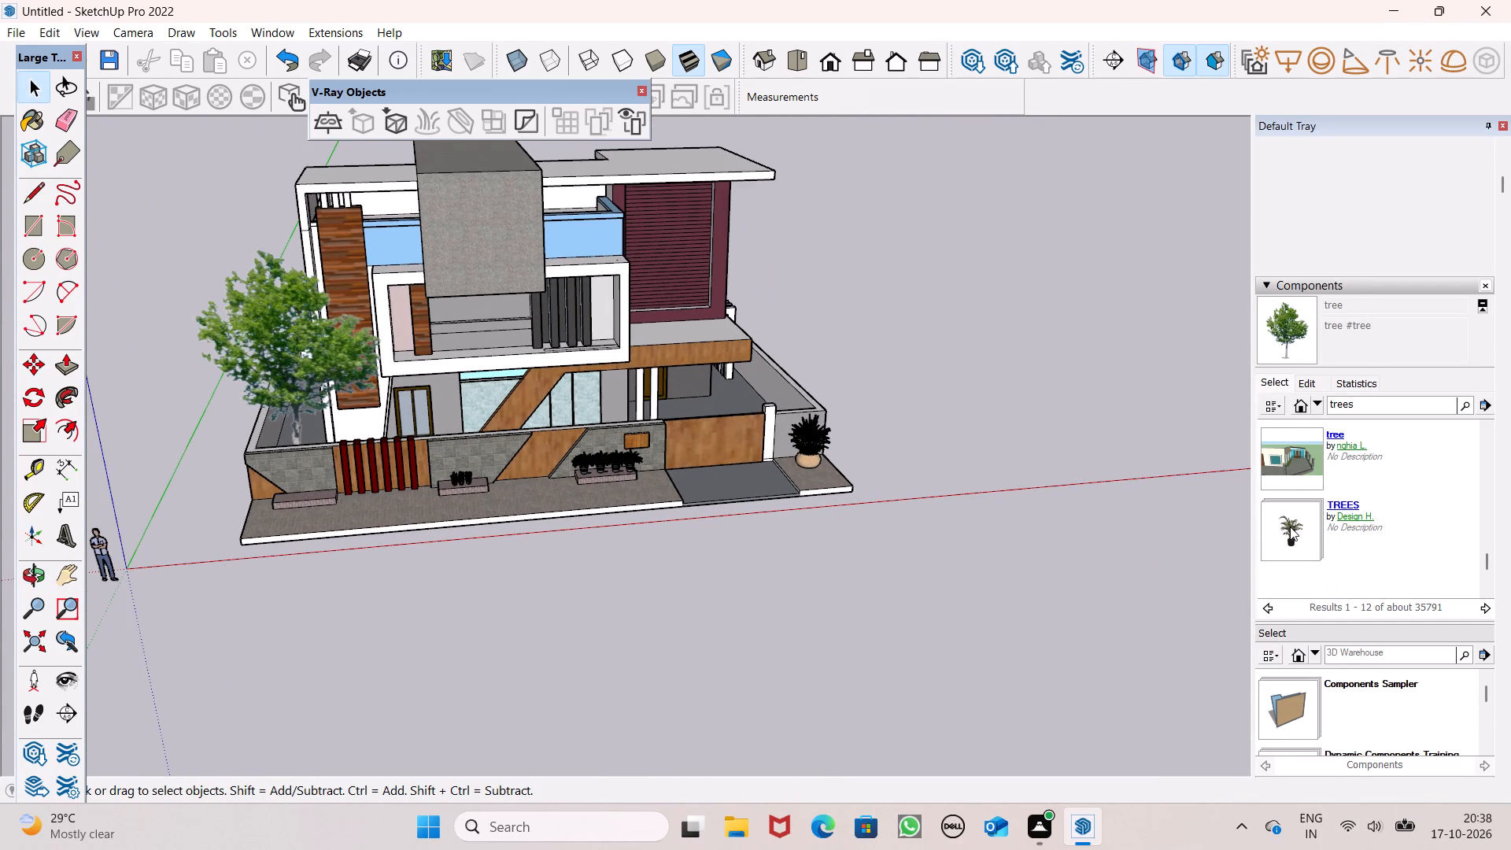
left_click(1290, 526)
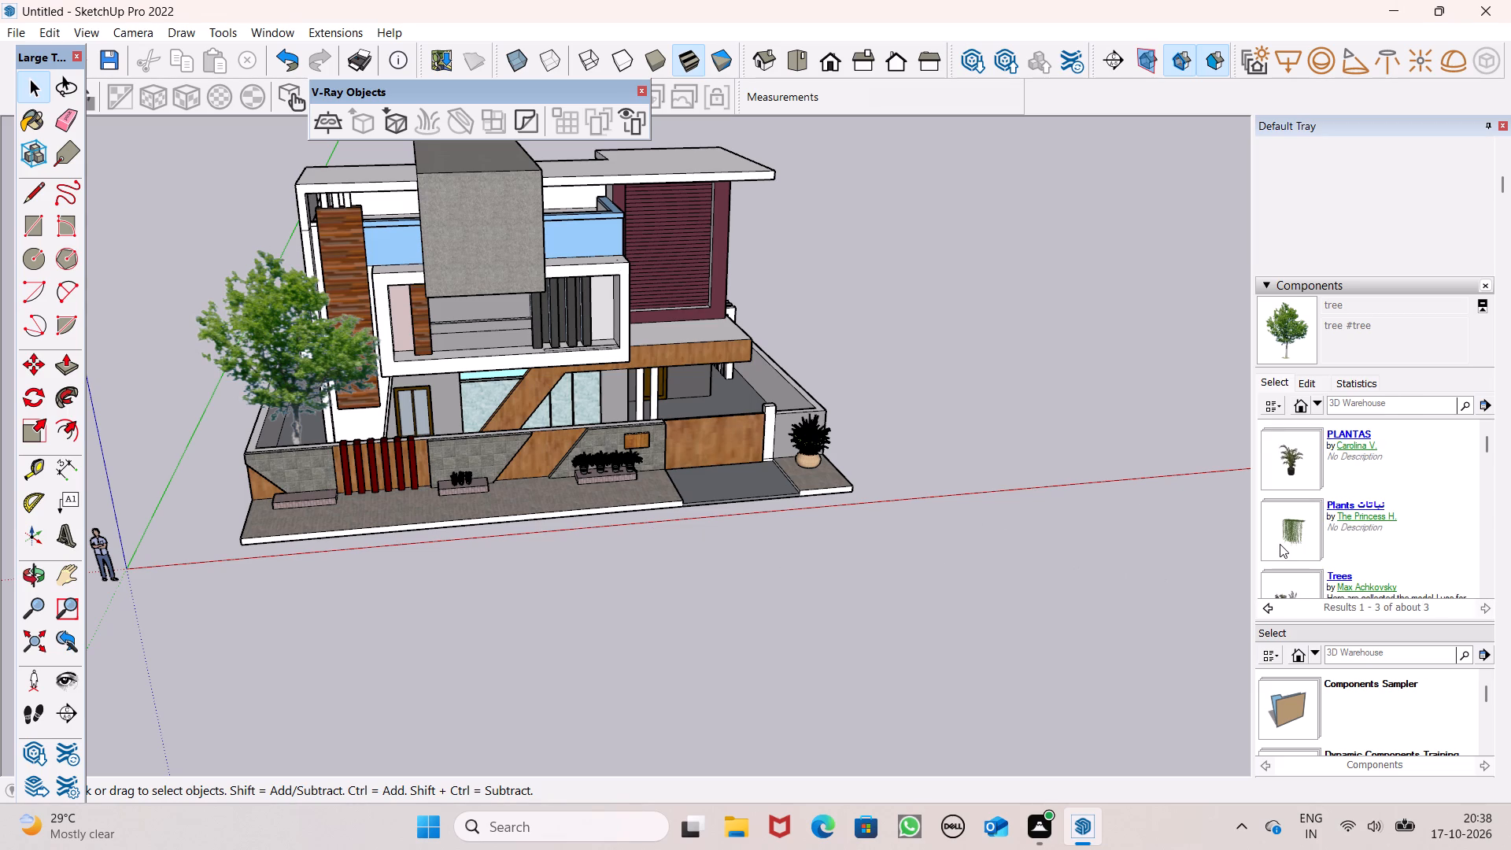
scroll(1280, 544, "down", 3)
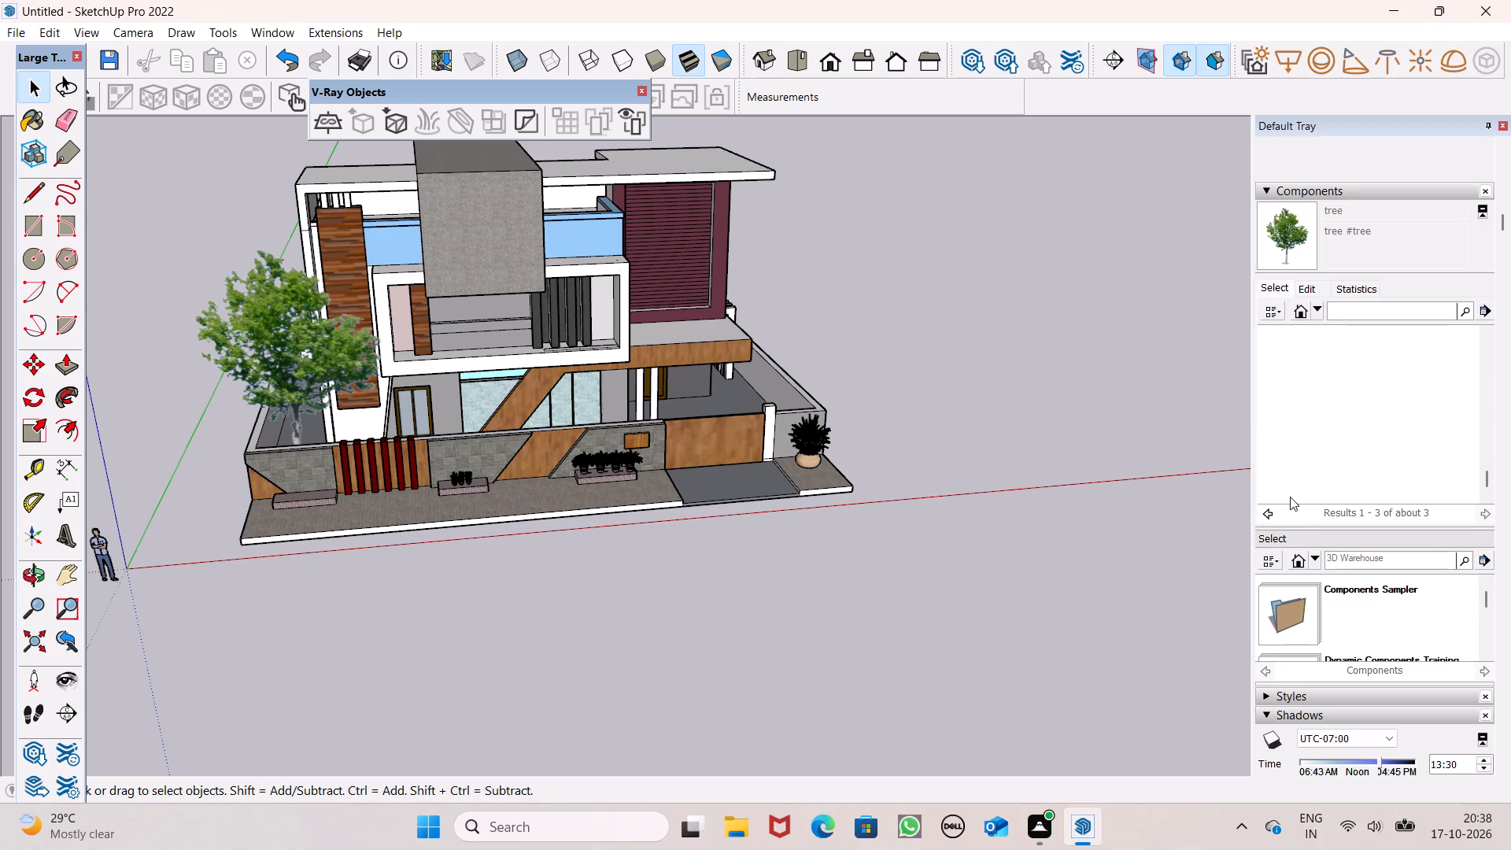
scroll(1276, 467, "up", 3)
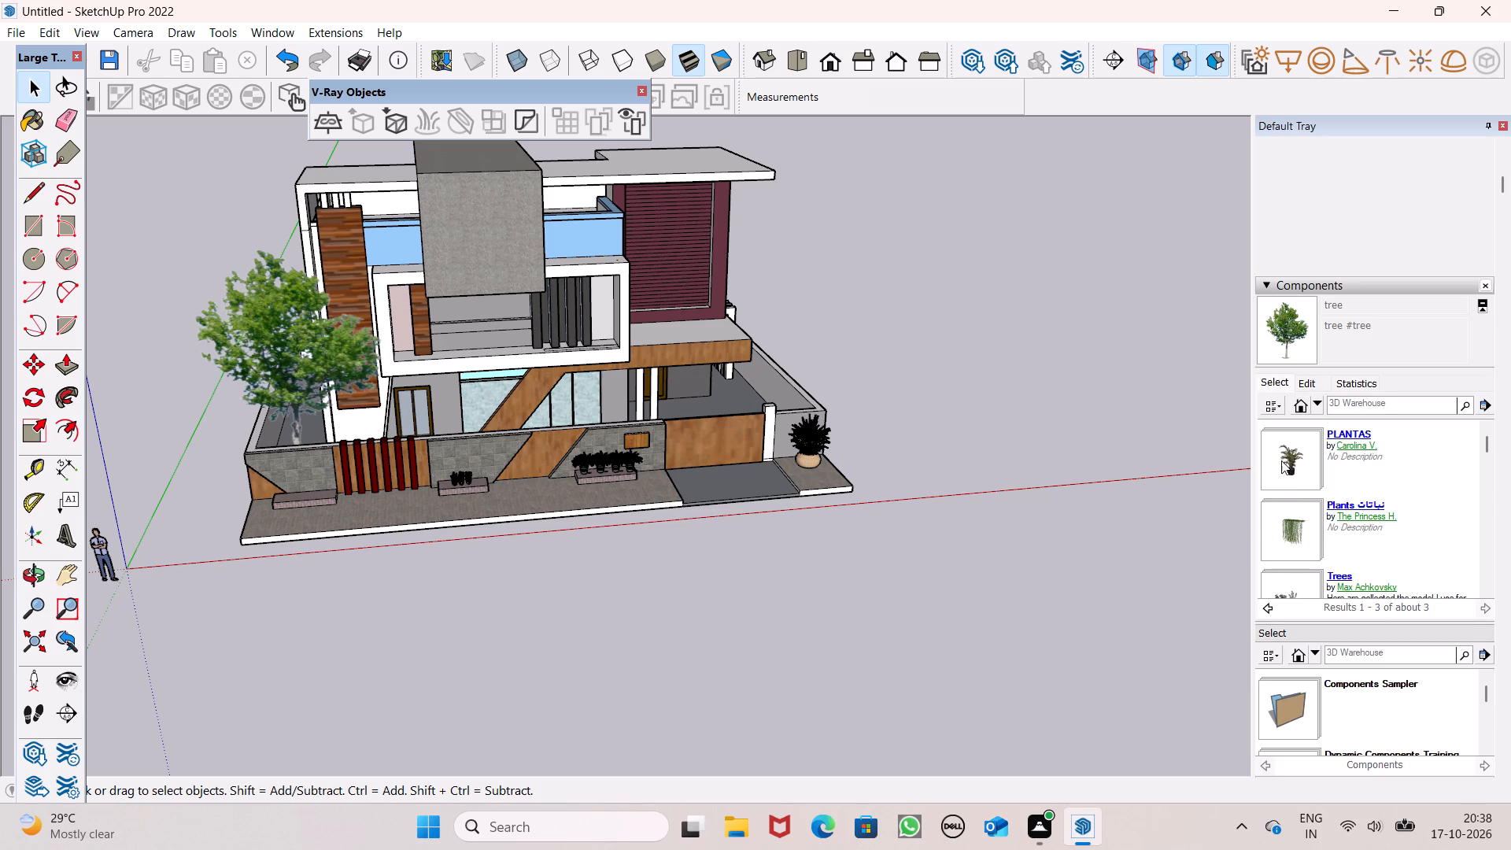
double_click(1284, 459)
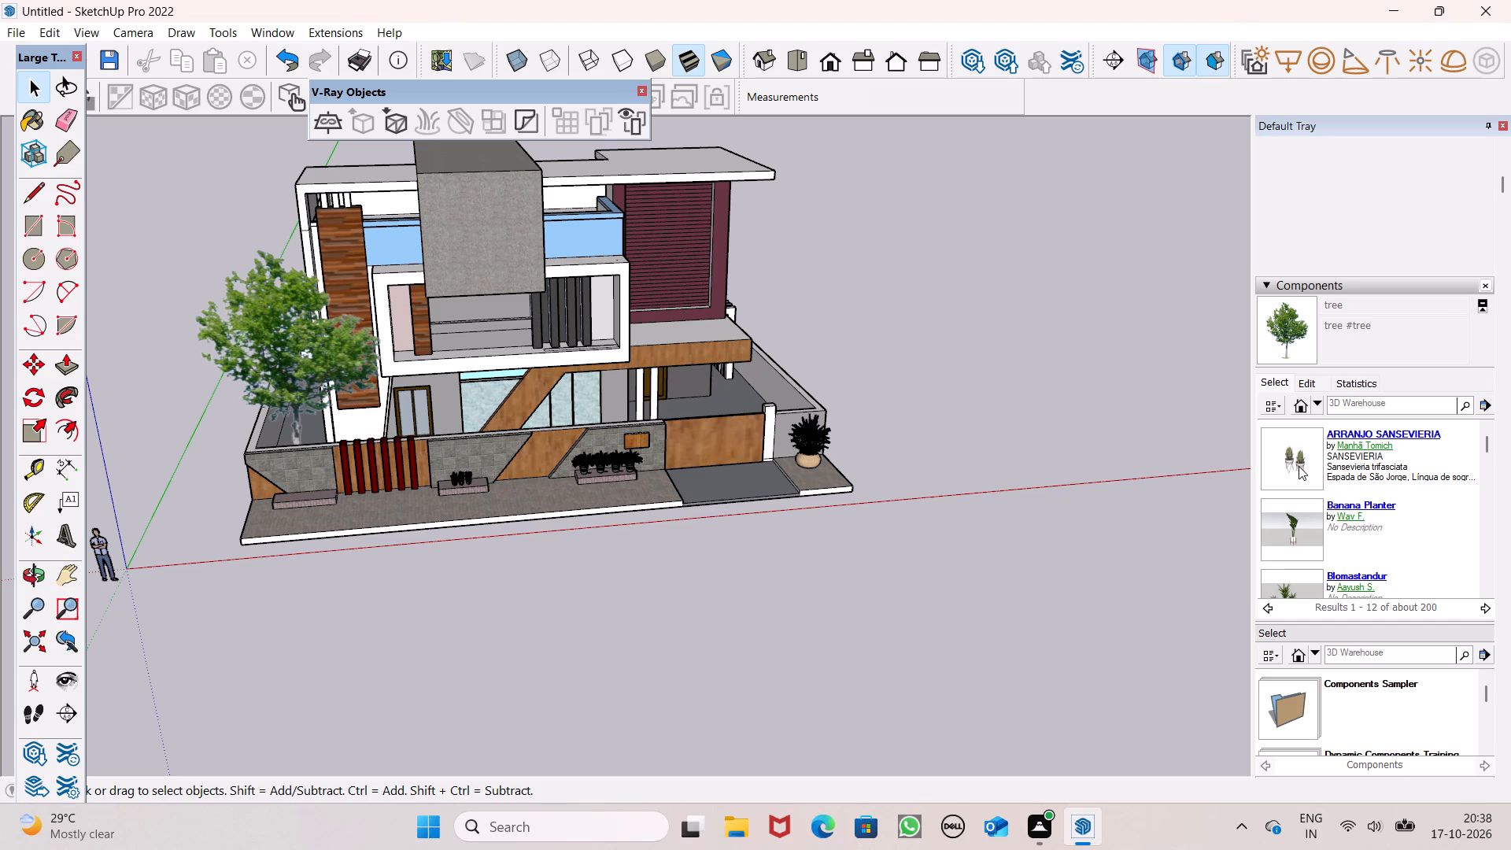
scroll(1299, 466, "down", 2)
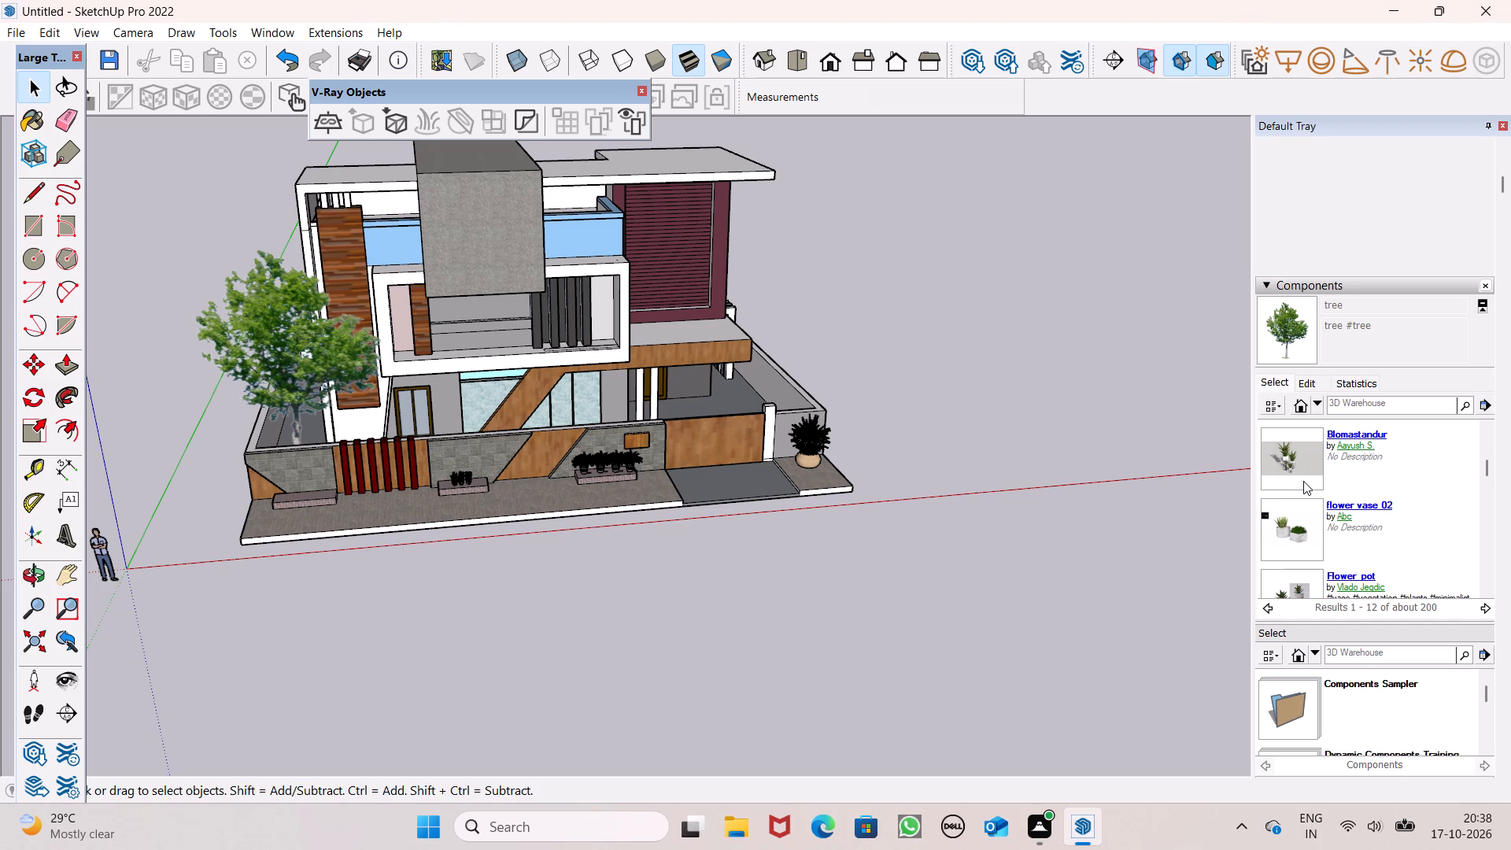
scroll(1303, 479, "down", 1)
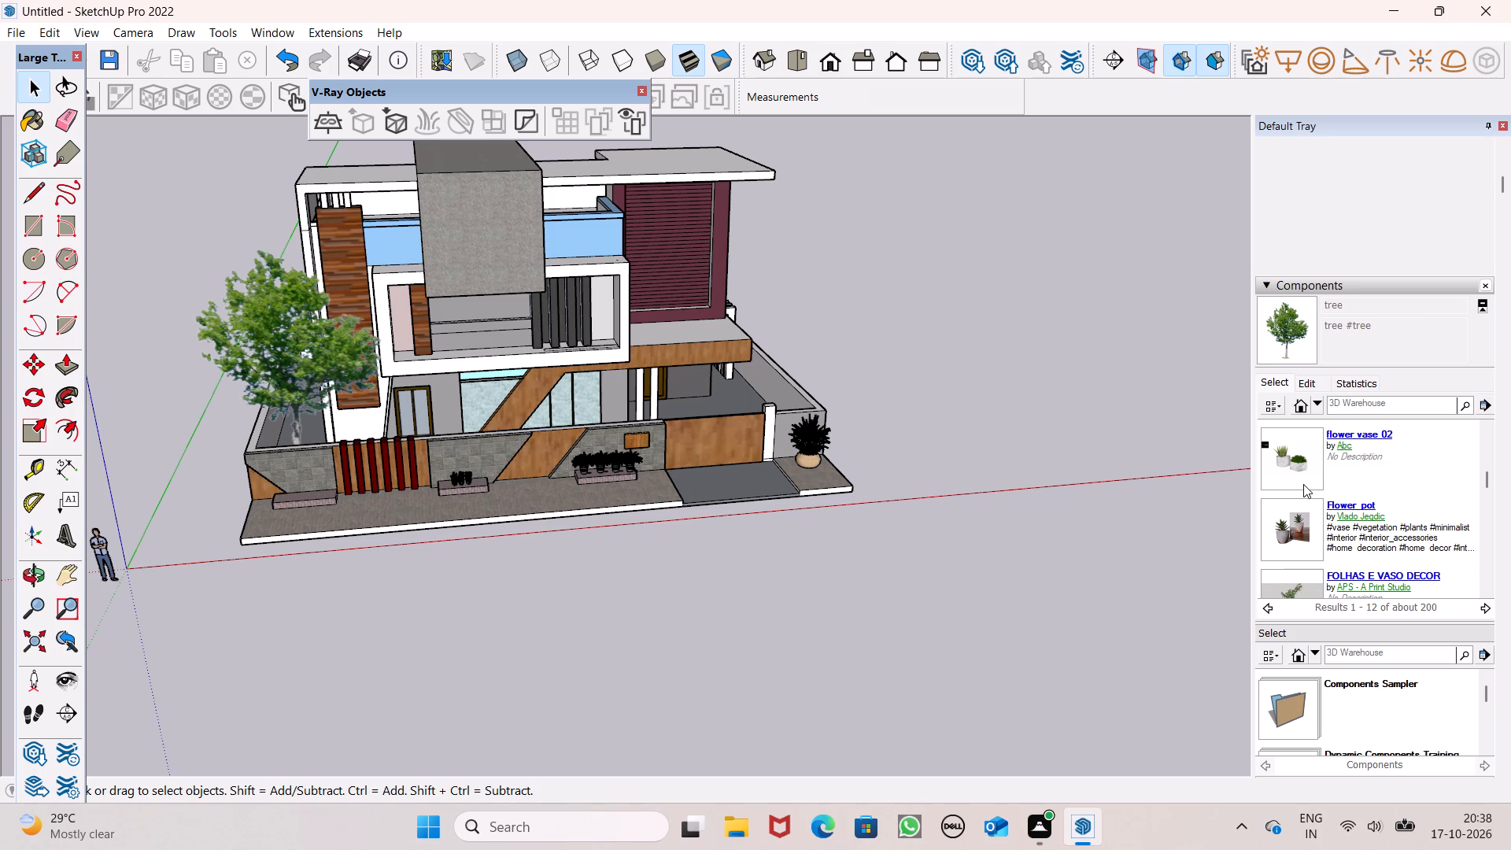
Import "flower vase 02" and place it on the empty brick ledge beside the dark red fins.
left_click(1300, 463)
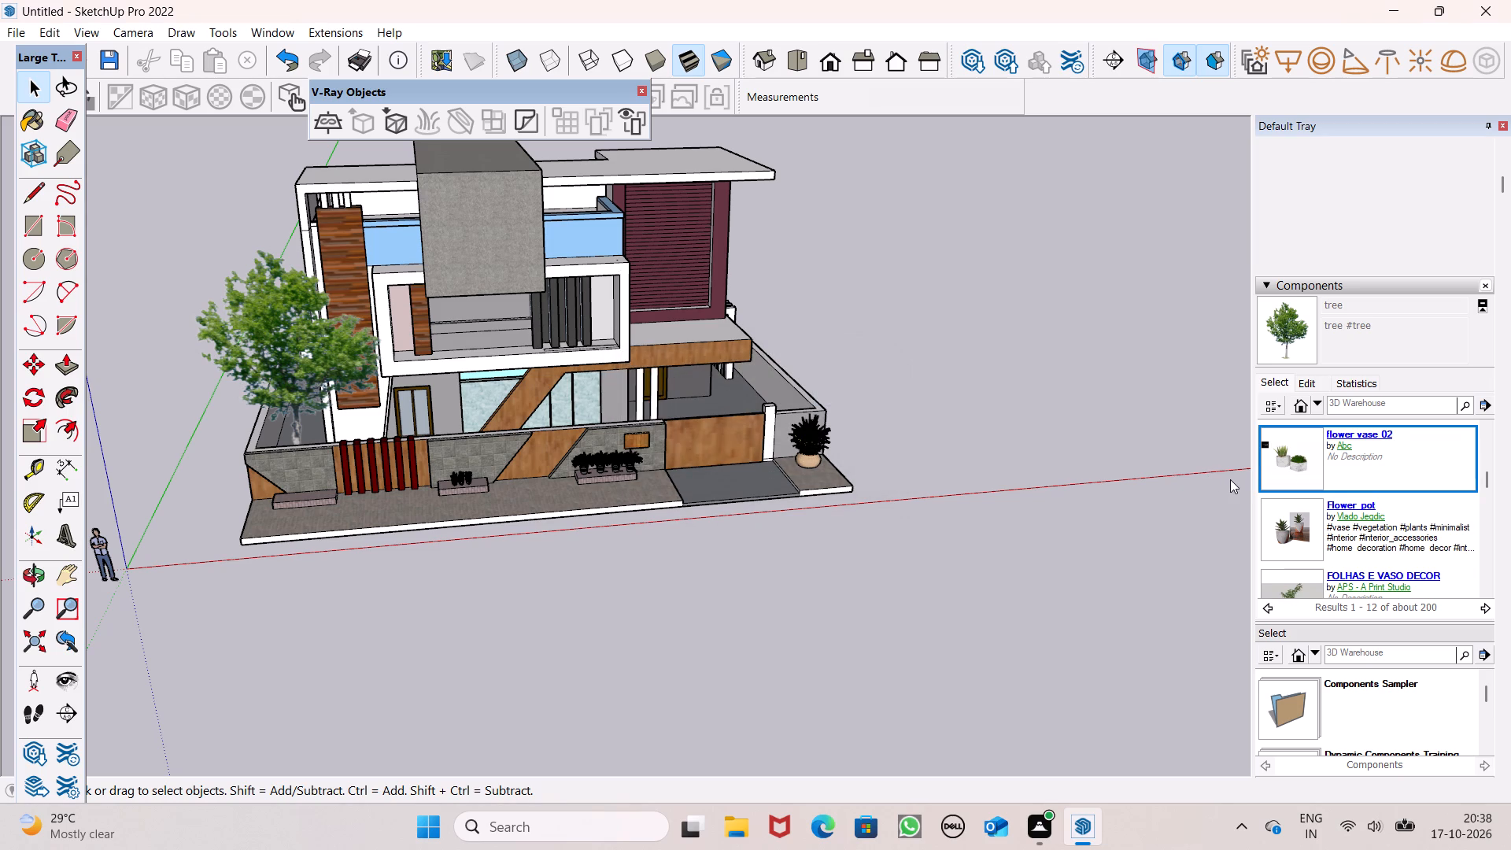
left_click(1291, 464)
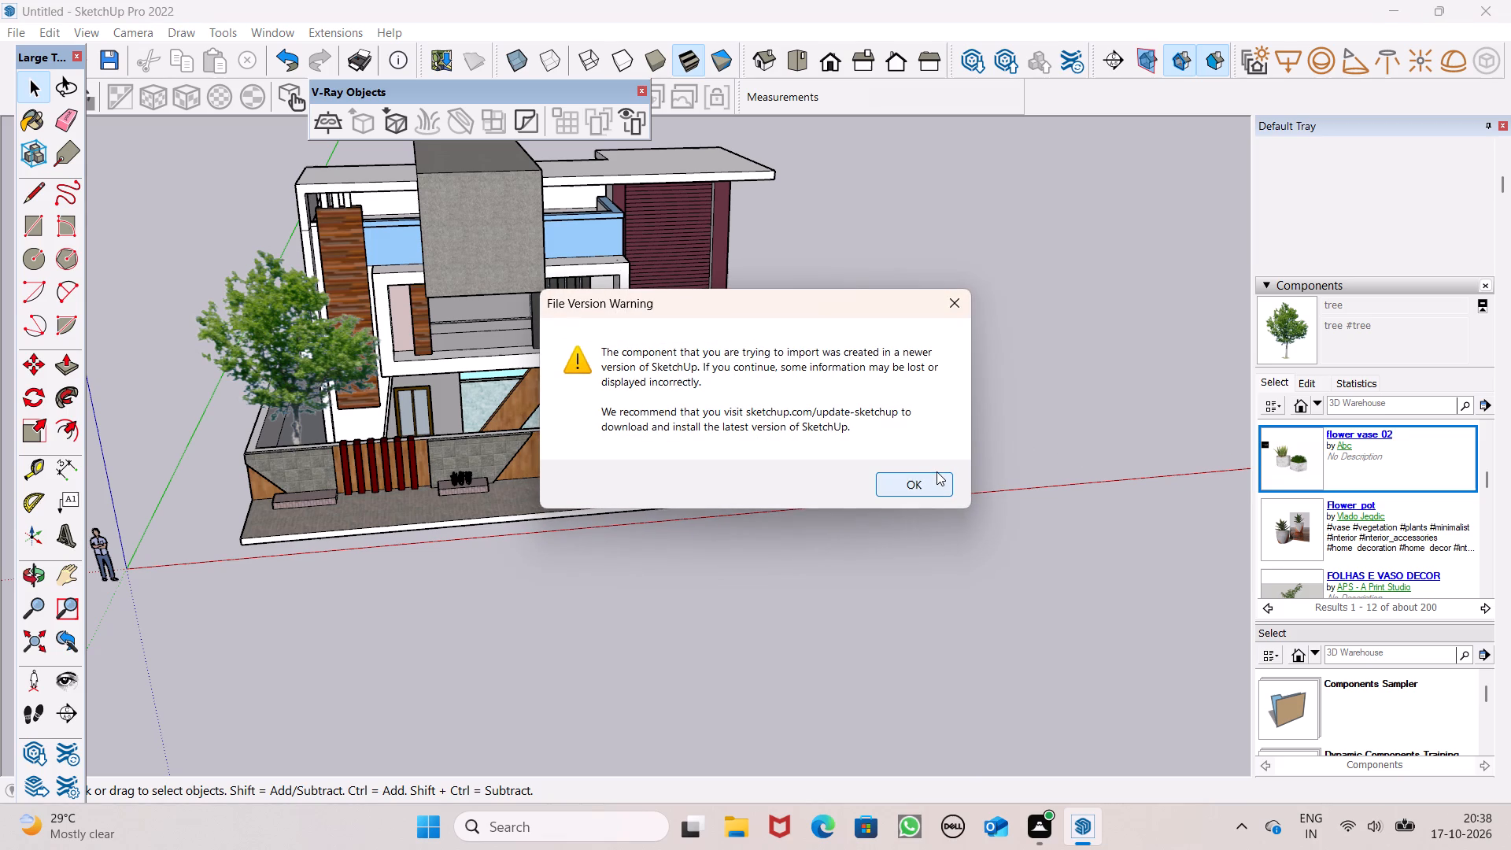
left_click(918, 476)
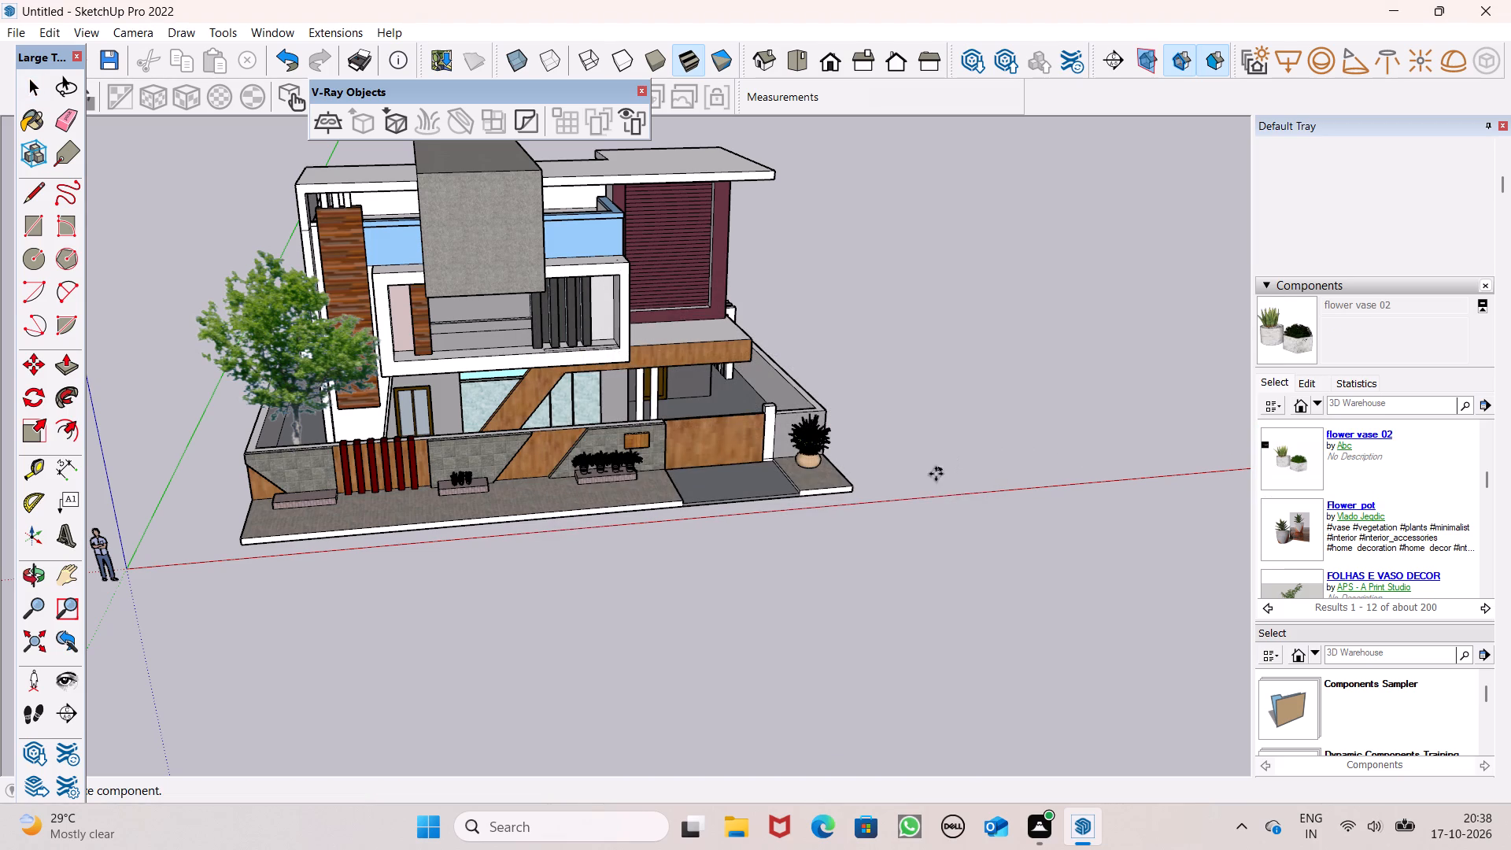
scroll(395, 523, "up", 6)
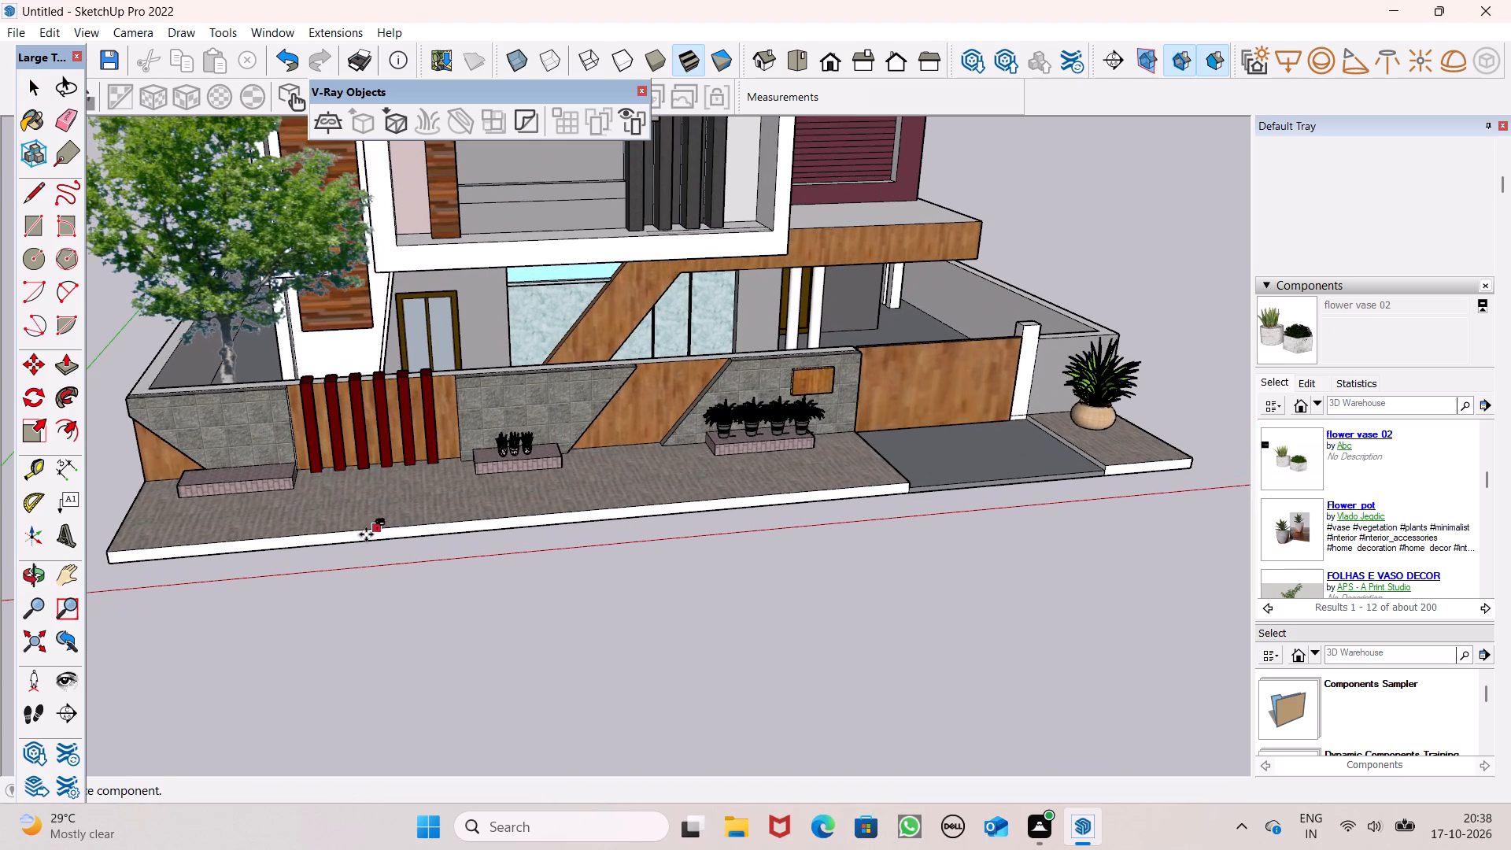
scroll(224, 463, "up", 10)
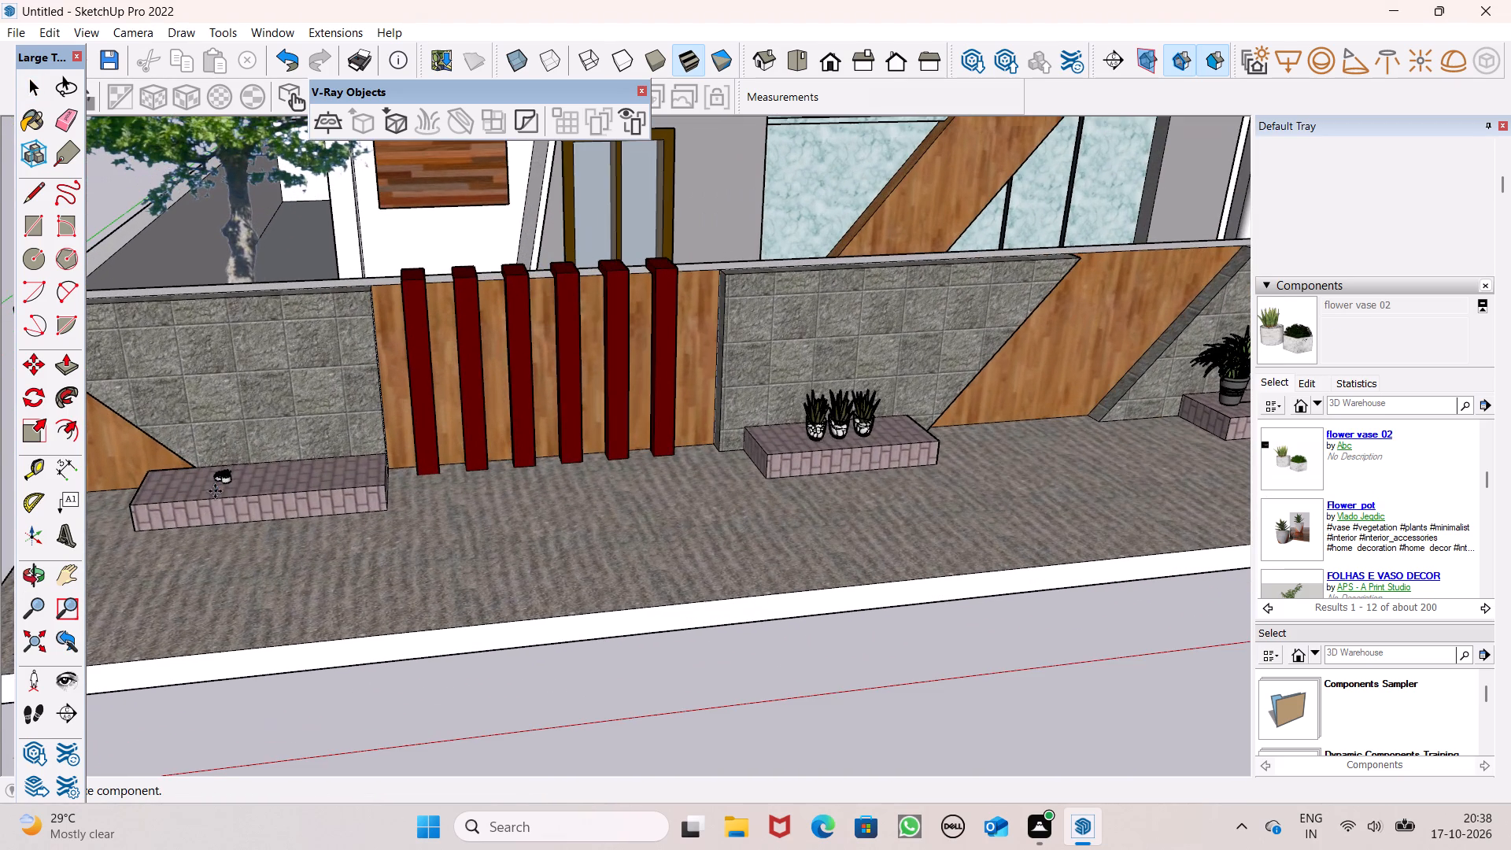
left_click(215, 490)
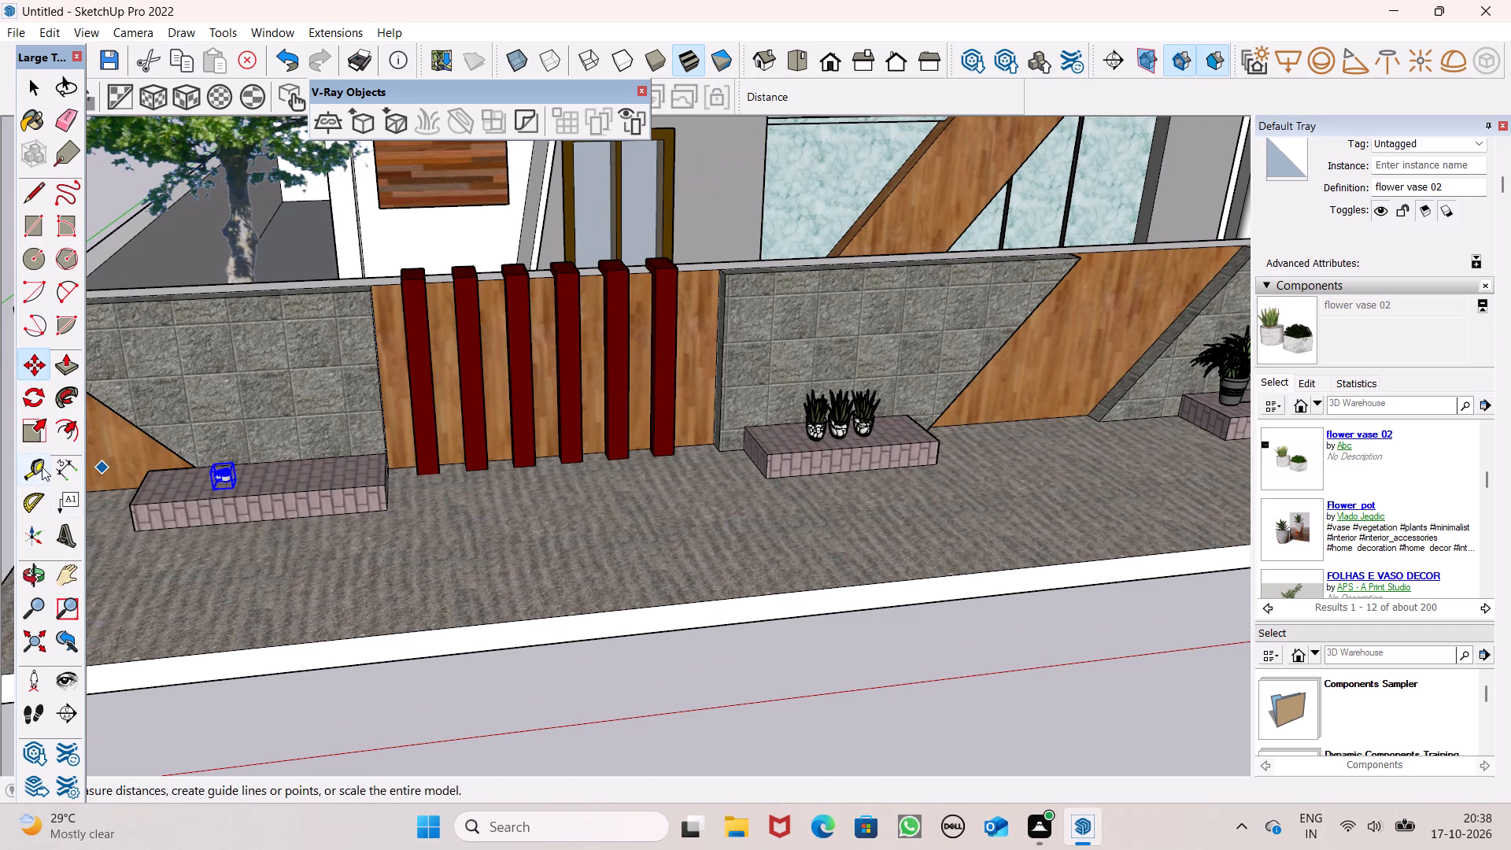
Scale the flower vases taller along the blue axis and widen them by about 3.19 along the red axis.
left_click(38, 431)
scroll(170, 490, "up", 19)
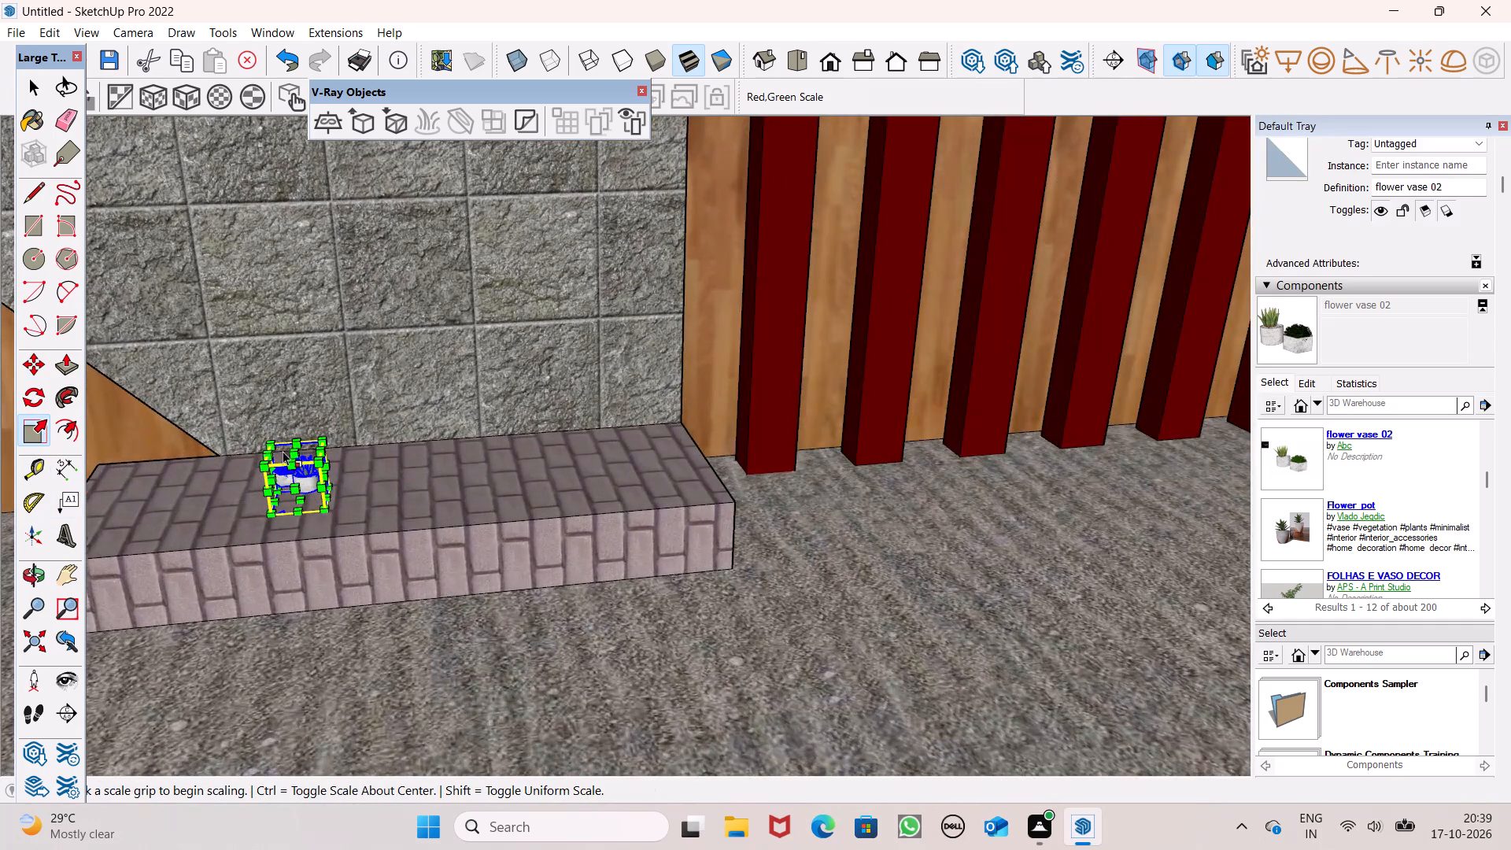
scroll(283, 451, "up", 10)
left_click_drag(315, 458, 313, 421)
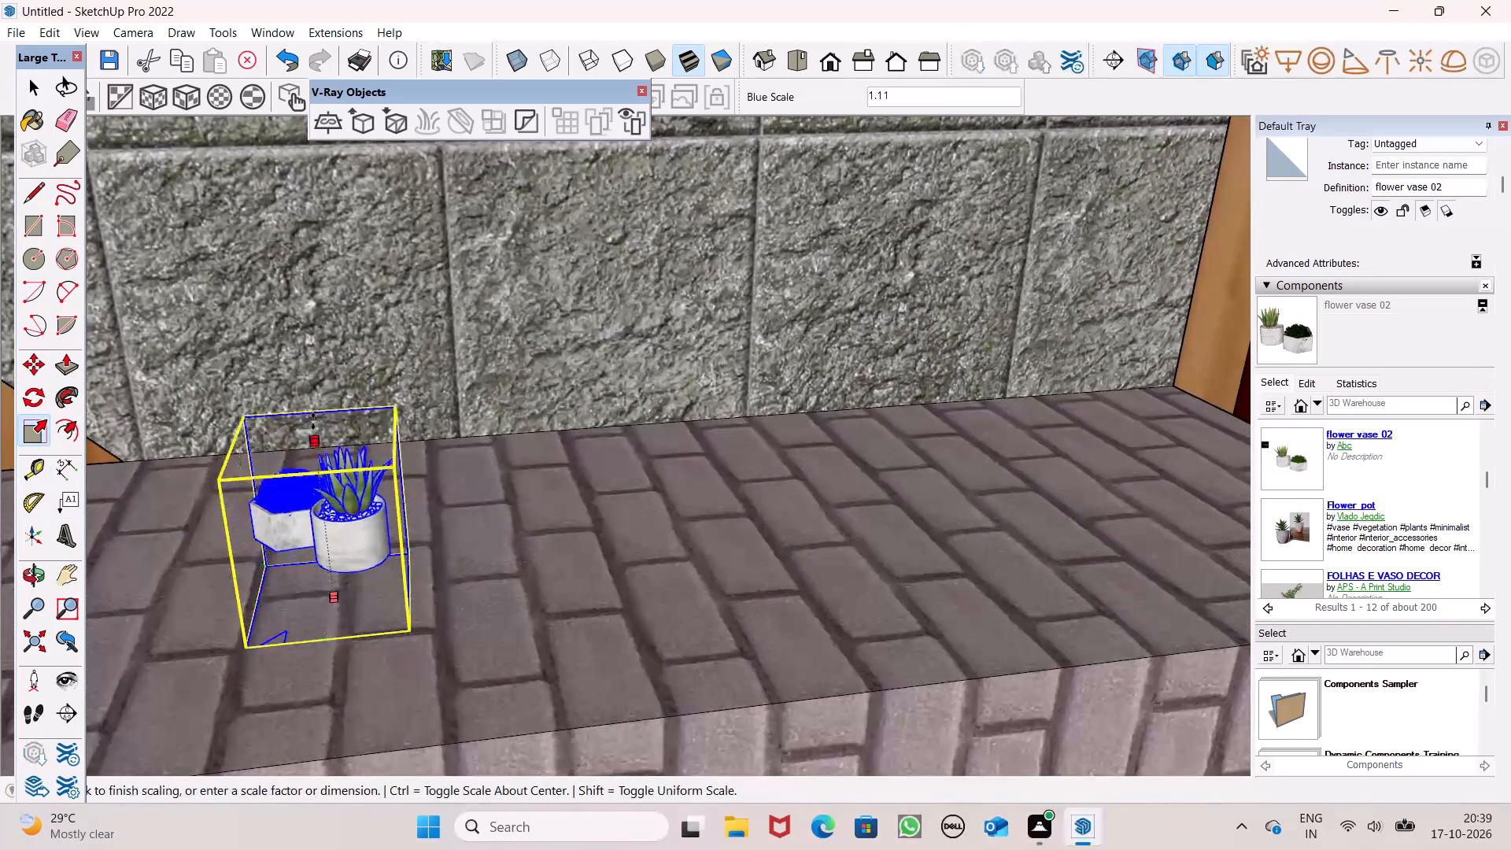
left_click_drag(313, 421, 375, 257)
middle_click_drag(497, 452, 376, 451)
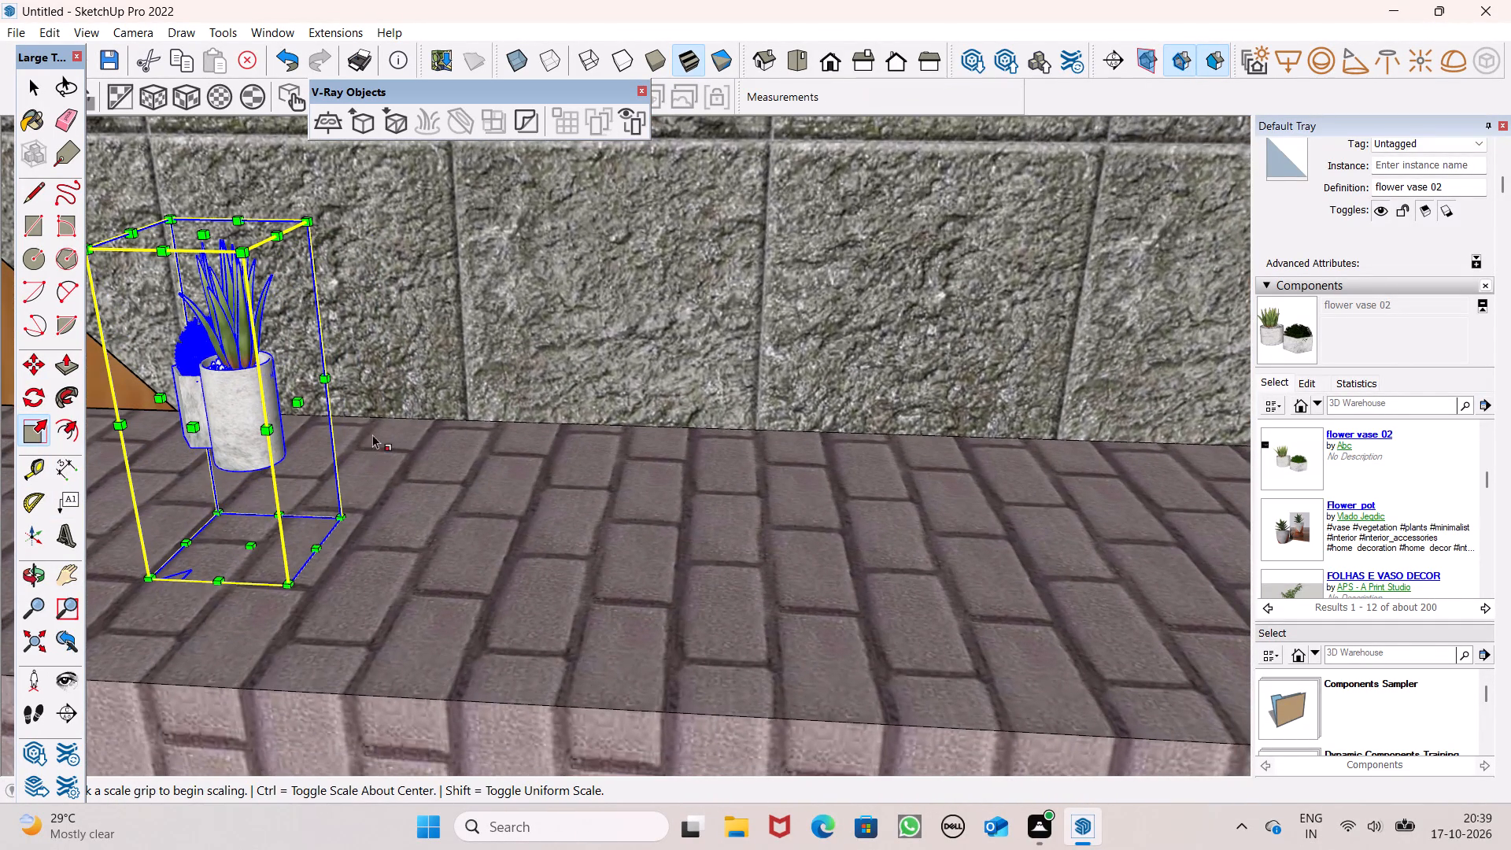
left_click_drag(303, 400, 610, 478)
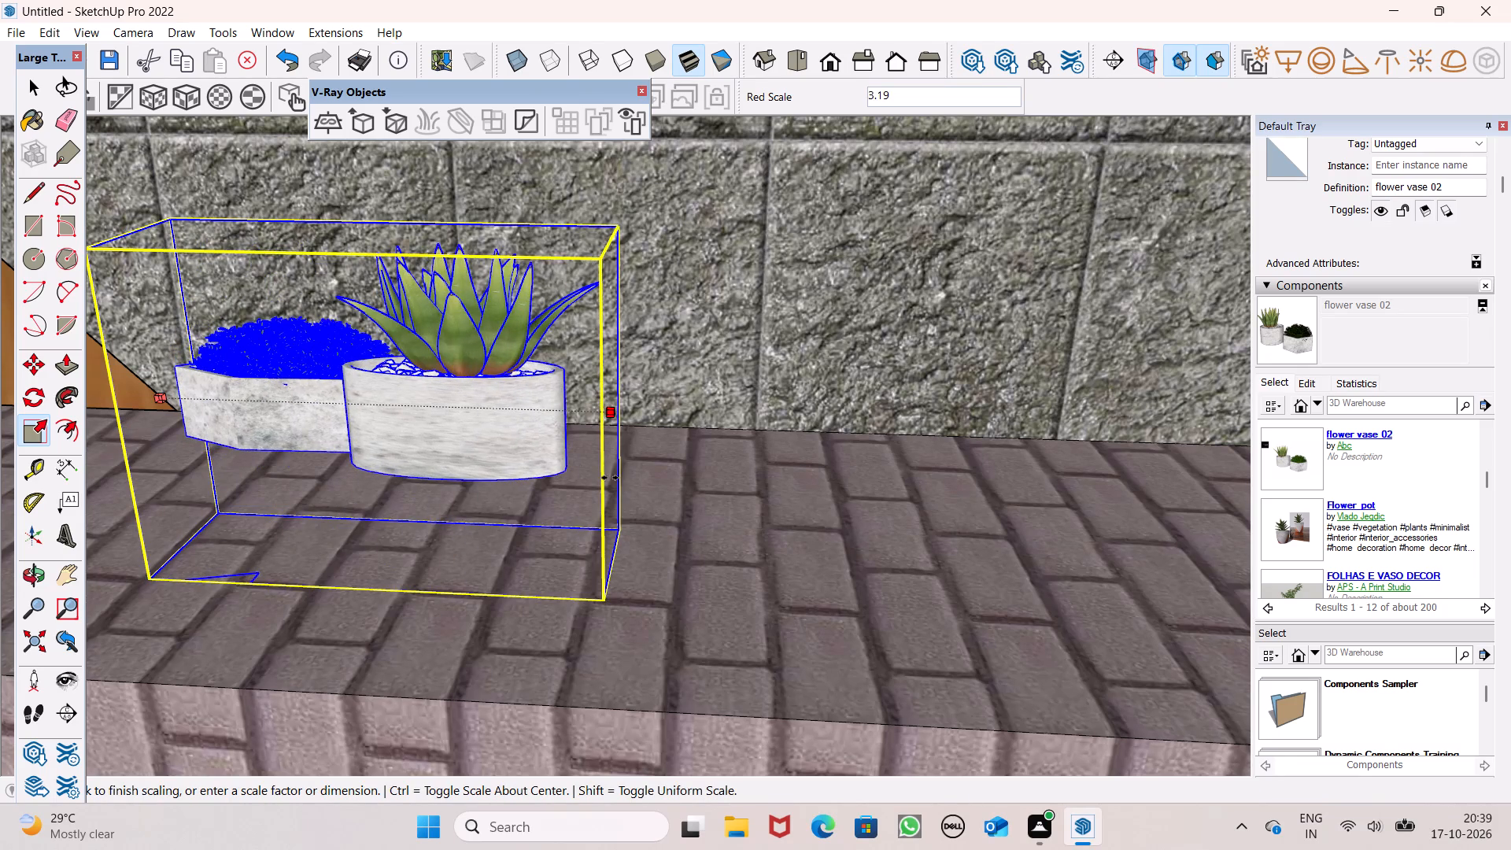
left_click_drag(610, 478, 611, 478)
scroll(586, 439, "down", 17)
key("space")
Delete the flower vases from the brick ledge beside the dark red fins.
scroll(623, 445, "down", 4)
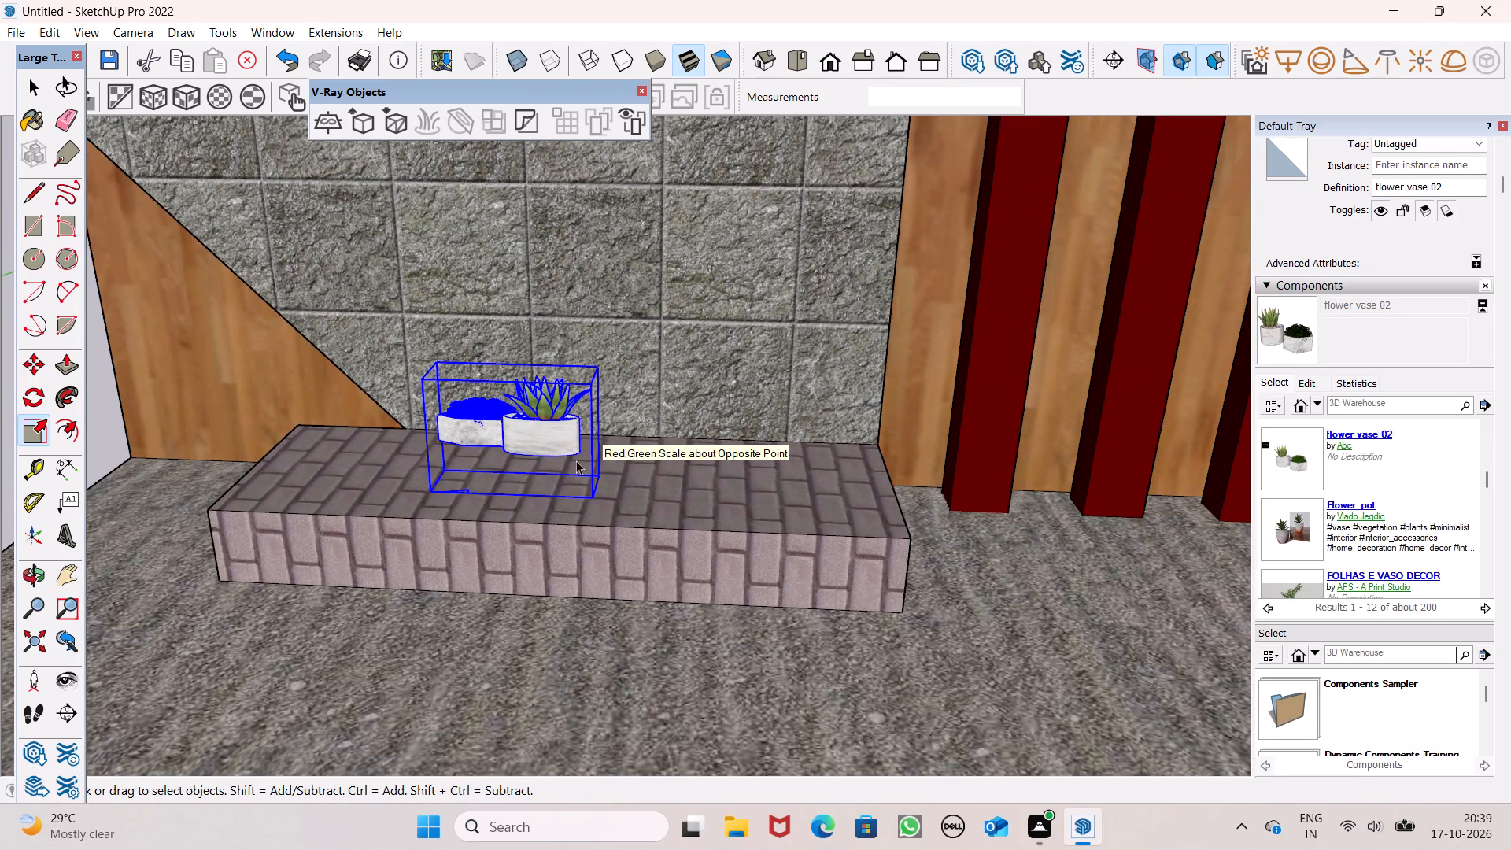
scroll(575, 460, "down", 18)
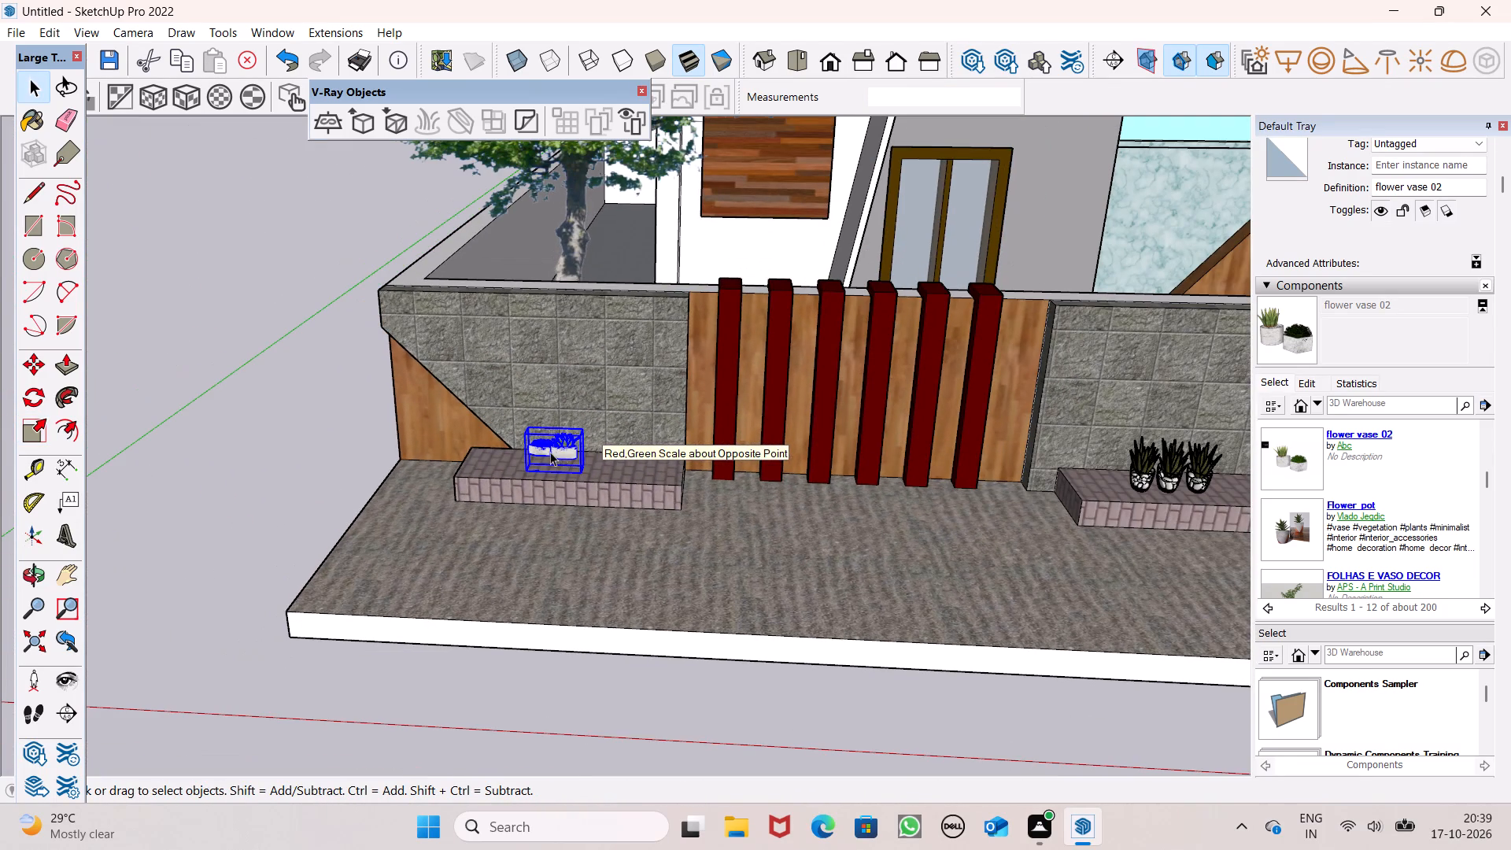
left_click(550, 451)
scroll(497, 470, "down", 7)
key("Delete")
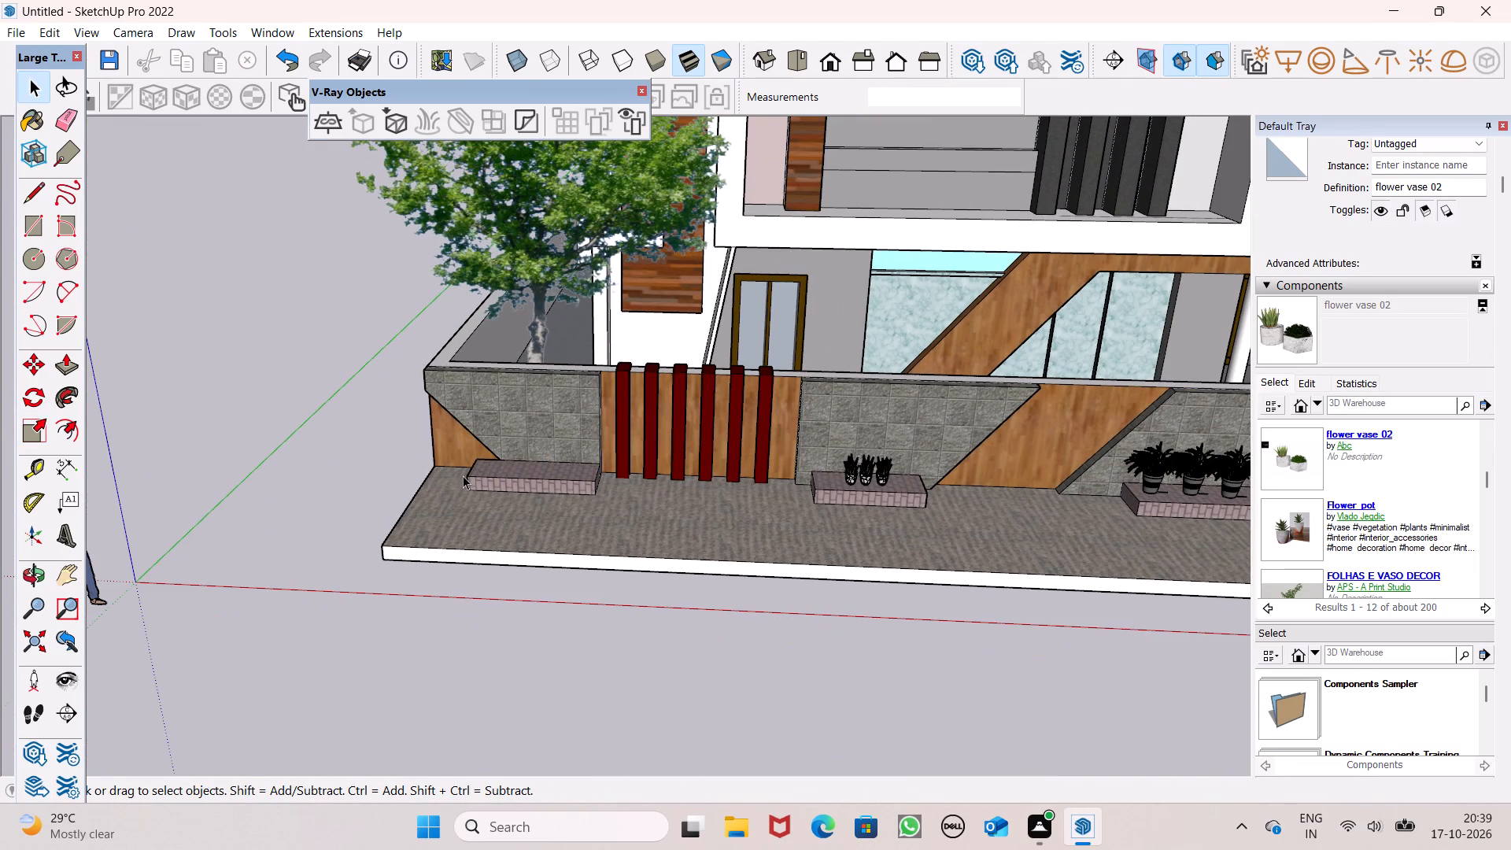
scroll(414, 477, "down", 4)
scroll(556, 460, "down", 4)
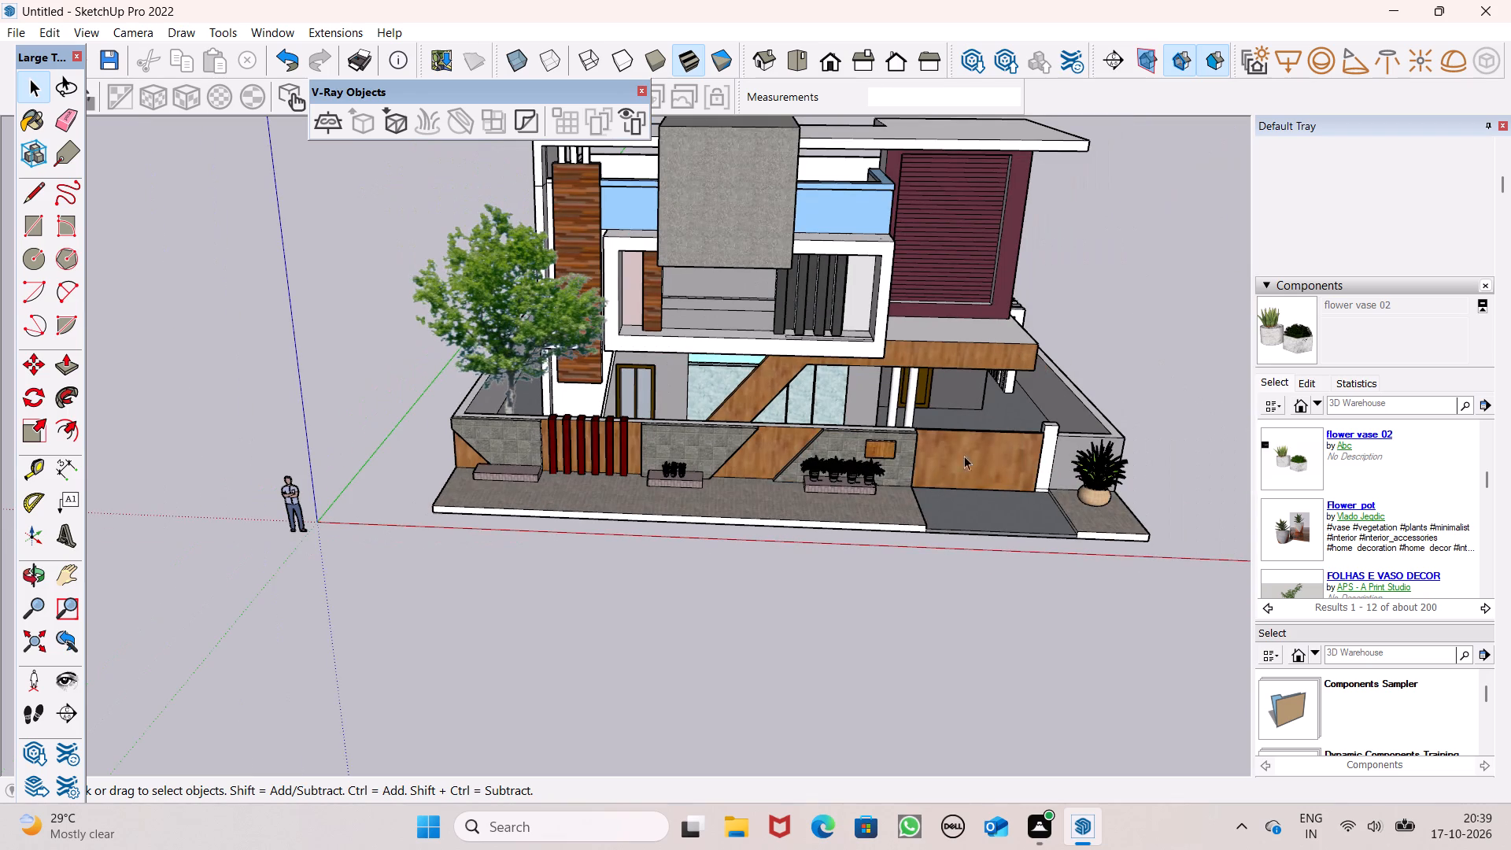
Import the Lomandra Hystrix "Basket Grass" component from the warehouse results and place it on the ground in front of the paving.
scroll(1322, 481, "down", 2)
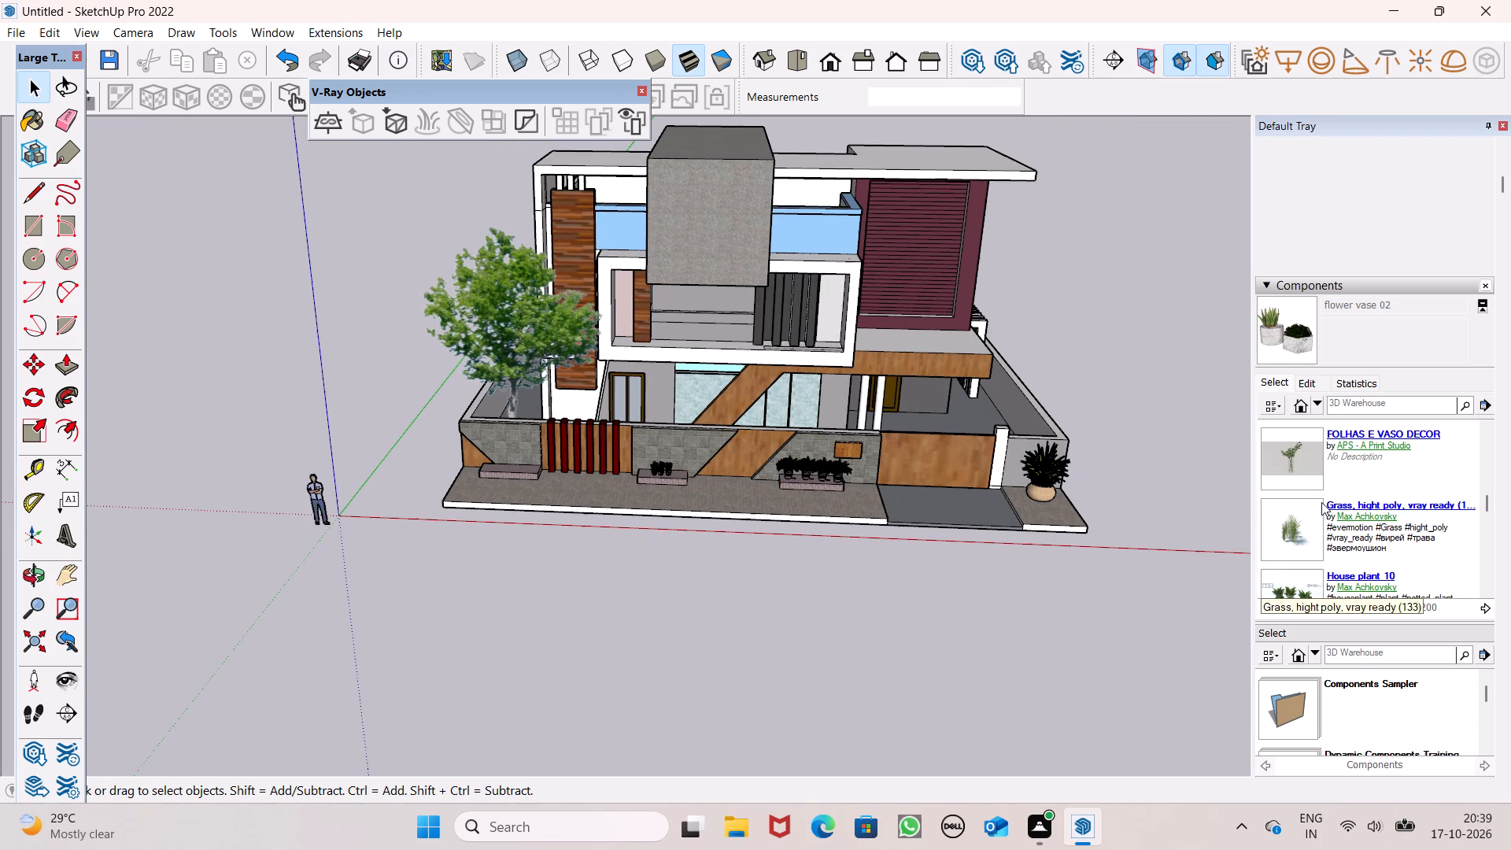
scroll(1321, 502, "down", 3)
scroll(1302, 515, "up", 1)
scroll(1302, 515, "down", 2)
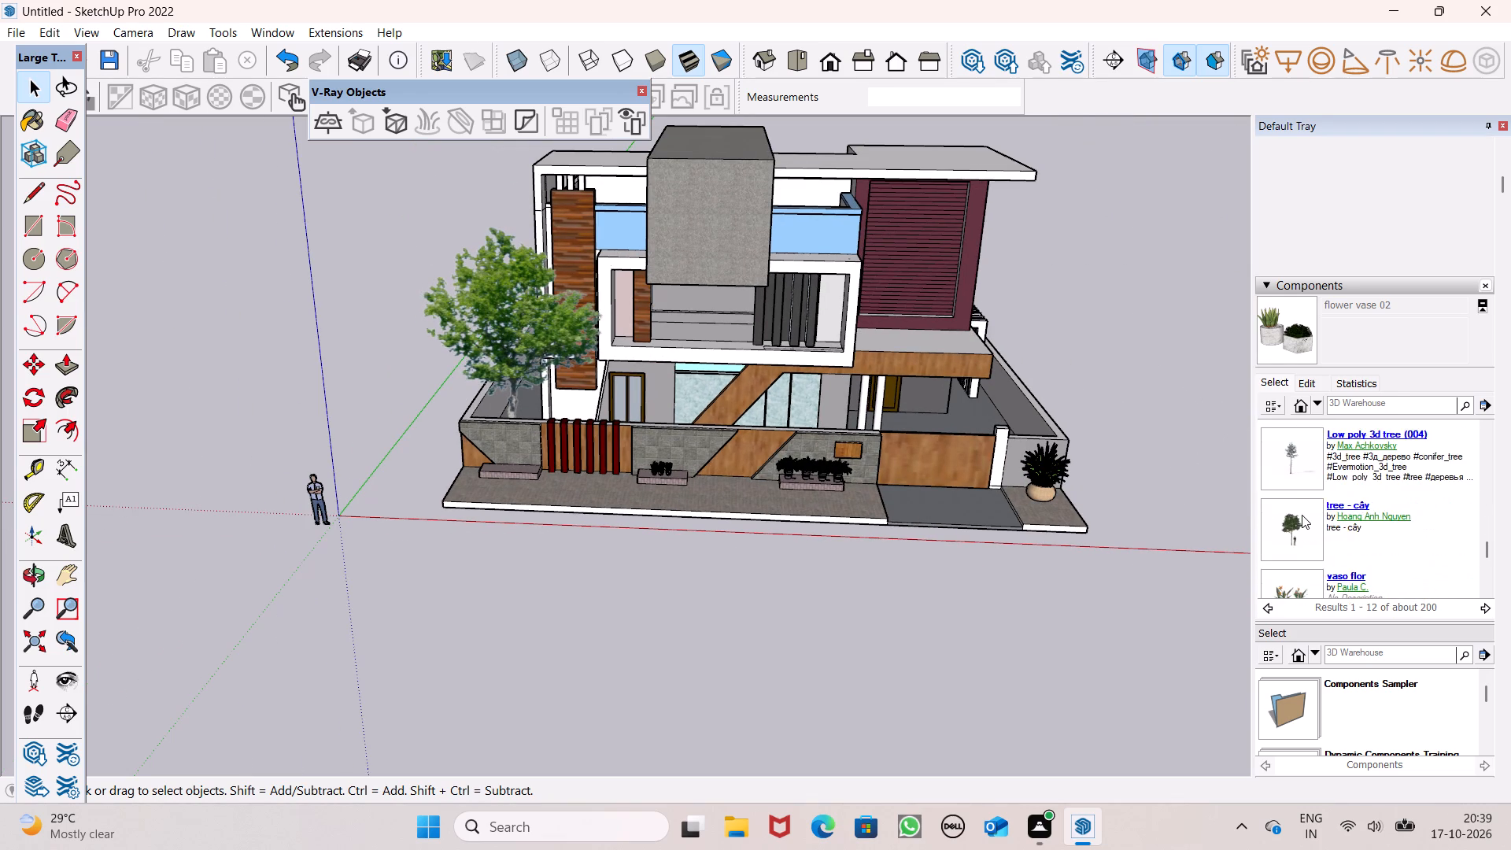
scroll(1302, 515, "down", 1)
scroll(1302, 515, "up", 1)
scroll(1302, 515, "down", 1)
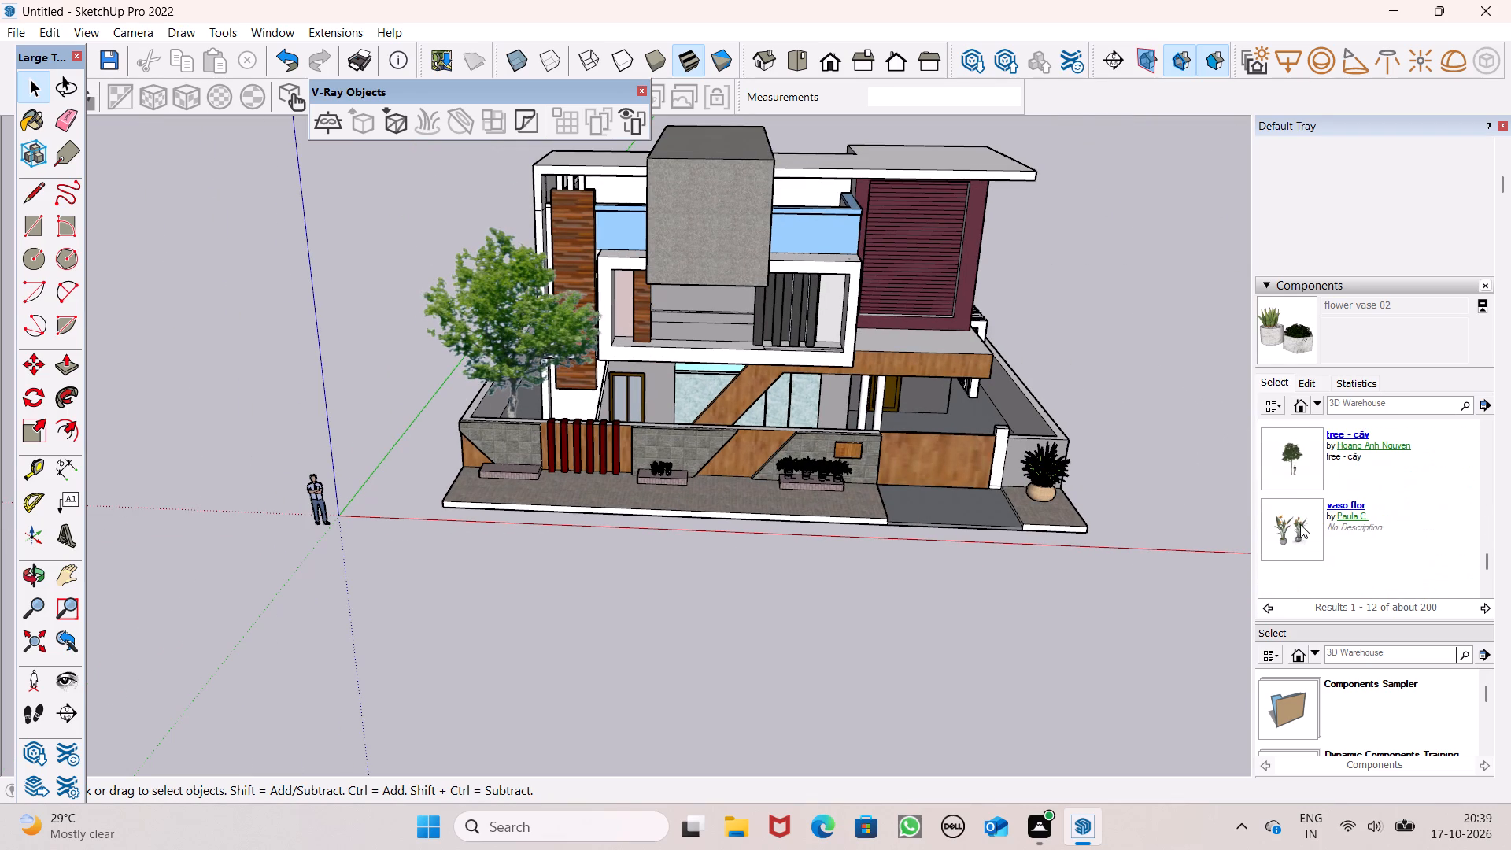
scroll(1297, 523, "up", 3)
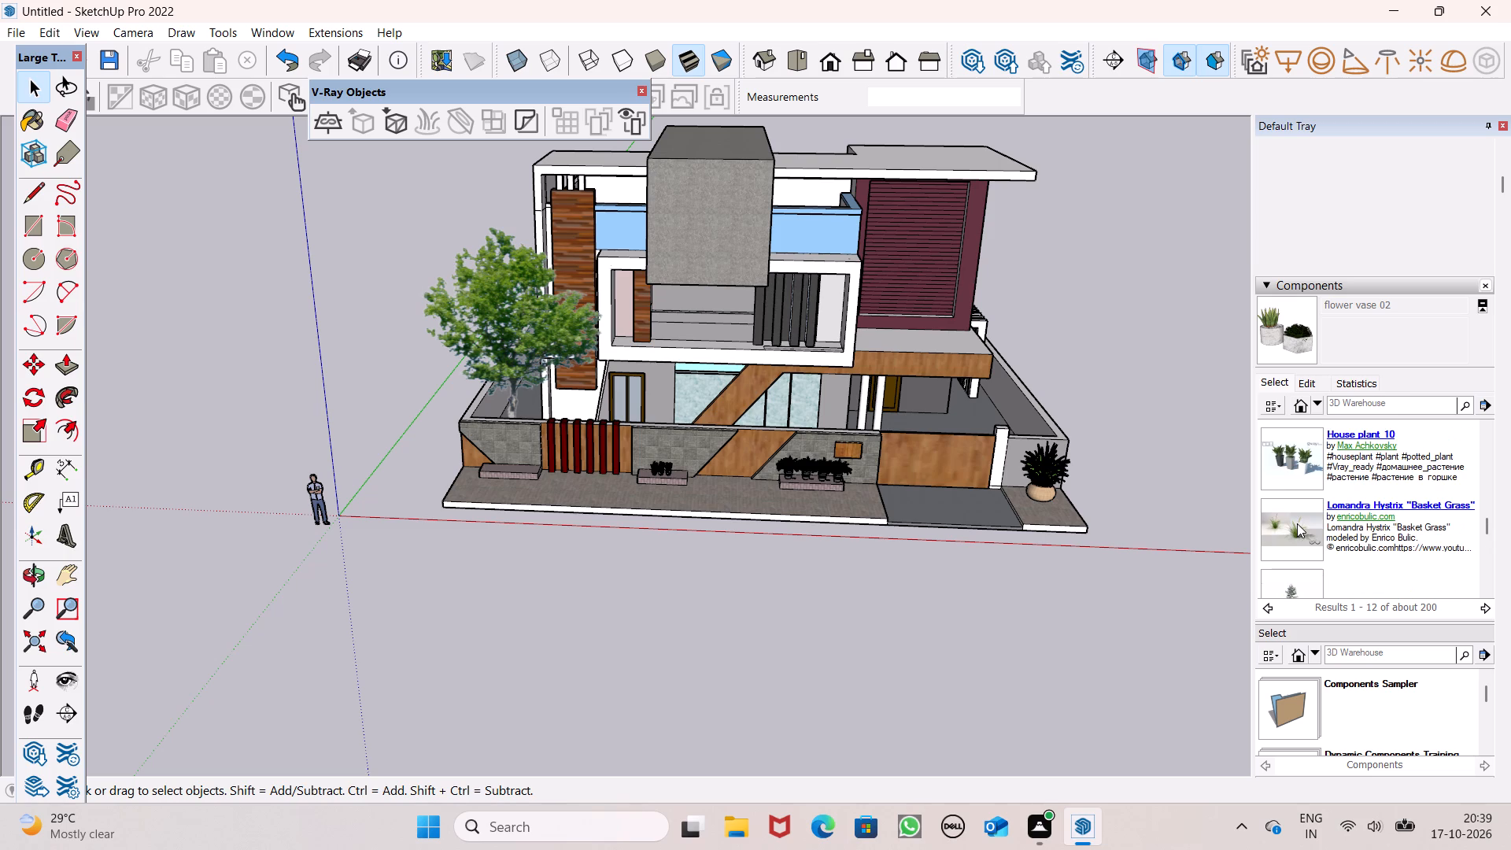
left_click(1297, 523)
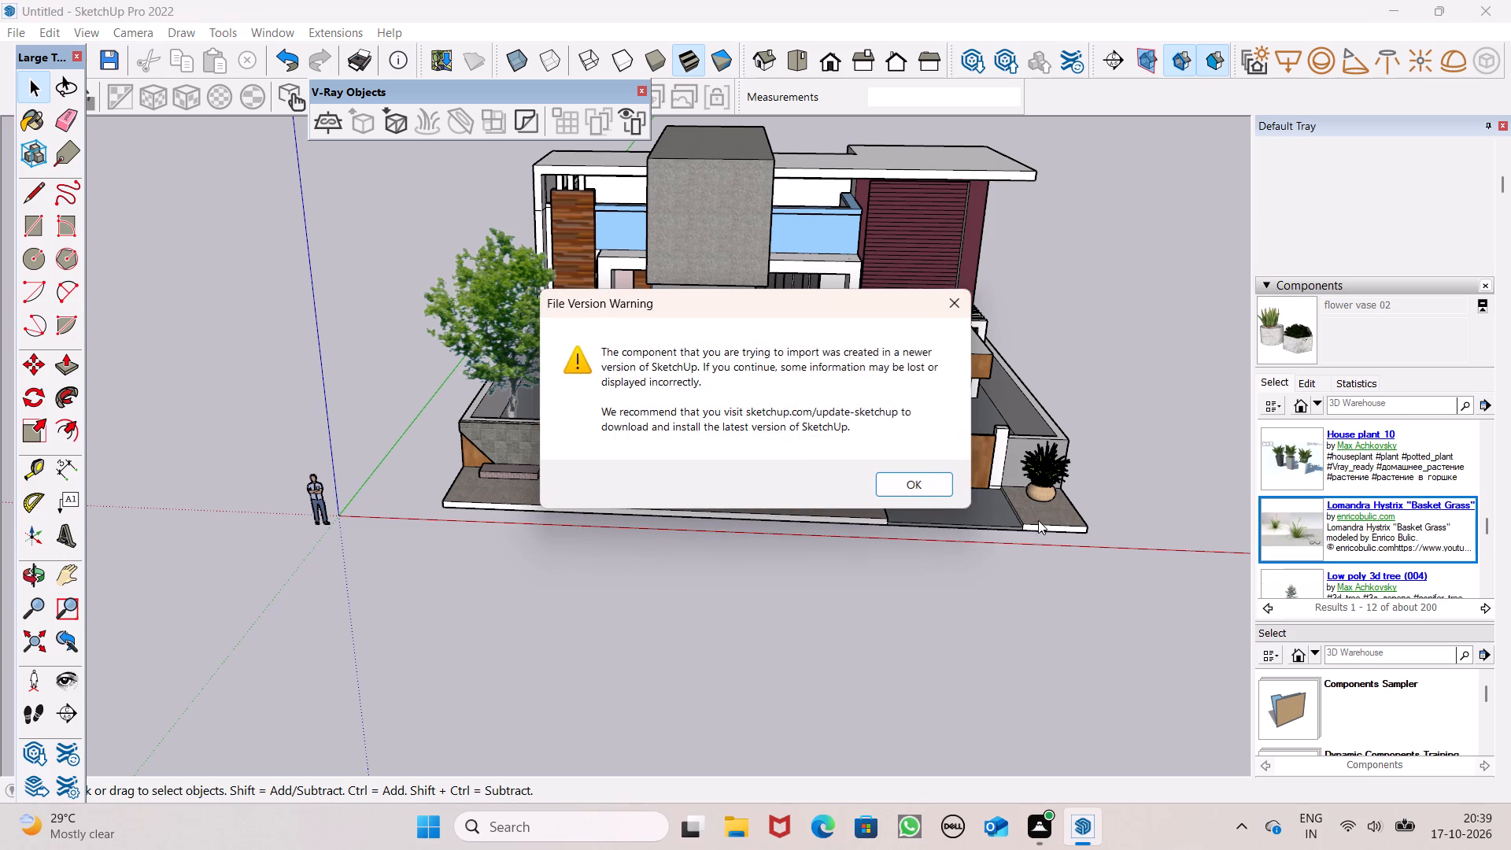
left_click(917, 484)
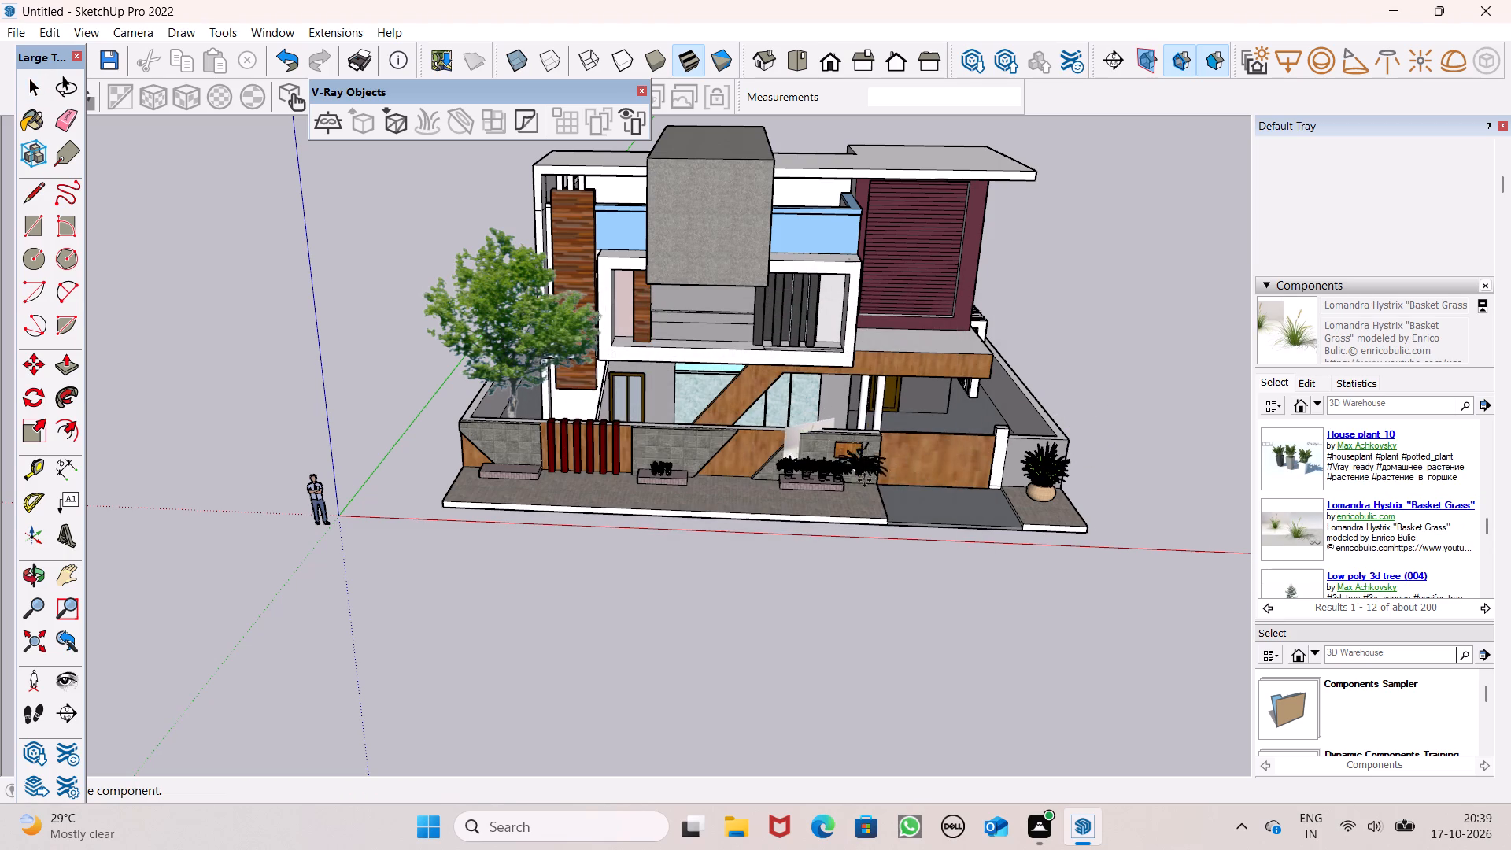
left_click(822, 593)
key("space")
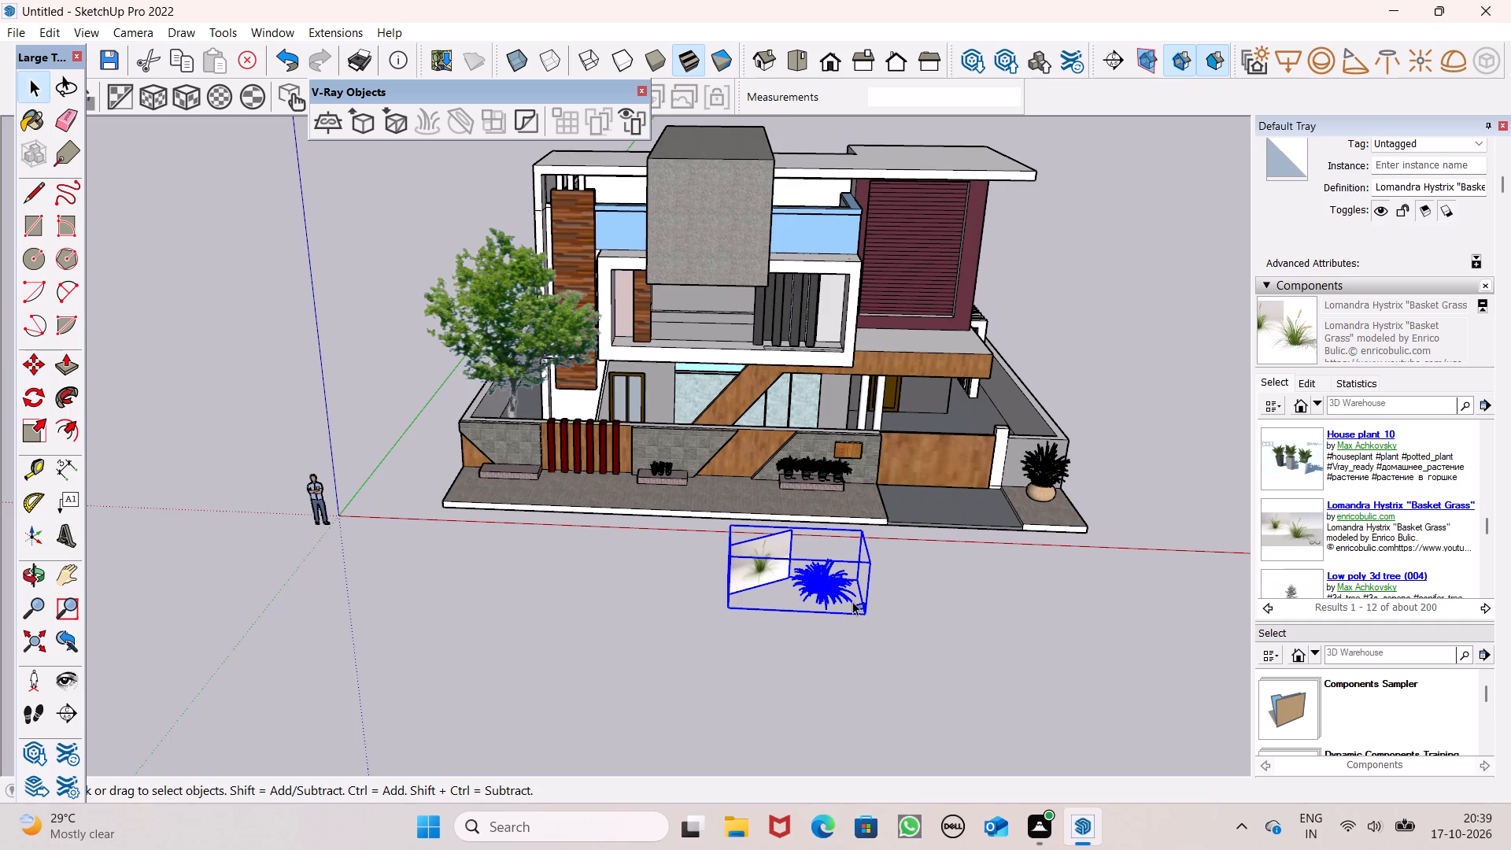
Explode the imported basket grass component into its separate parts.
scroll(852, 601, "up", 11)
right_click(833, 571)
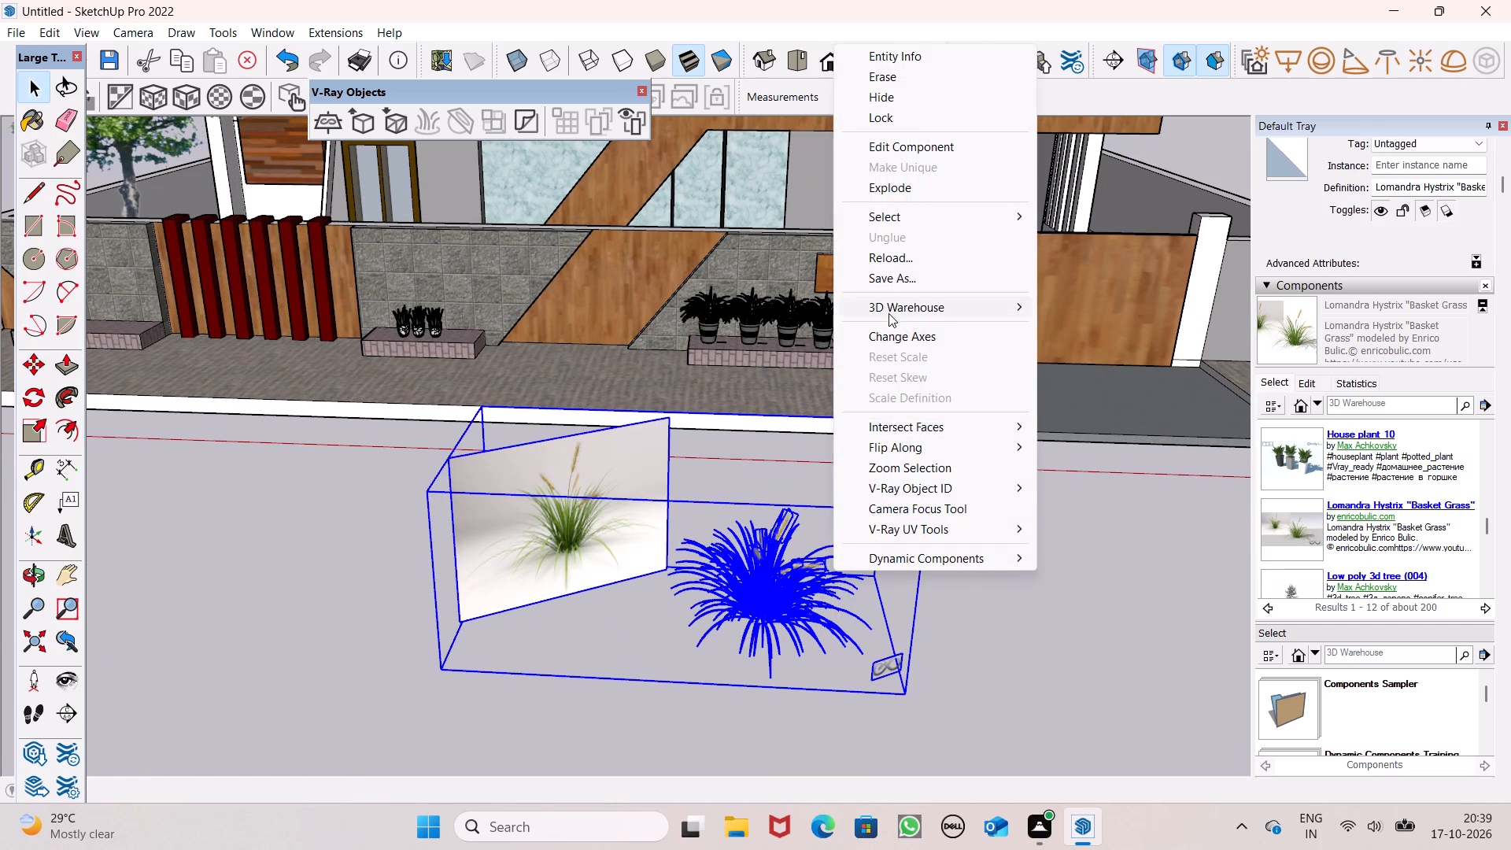
left_click(921, 184)
left_click(970, 667)
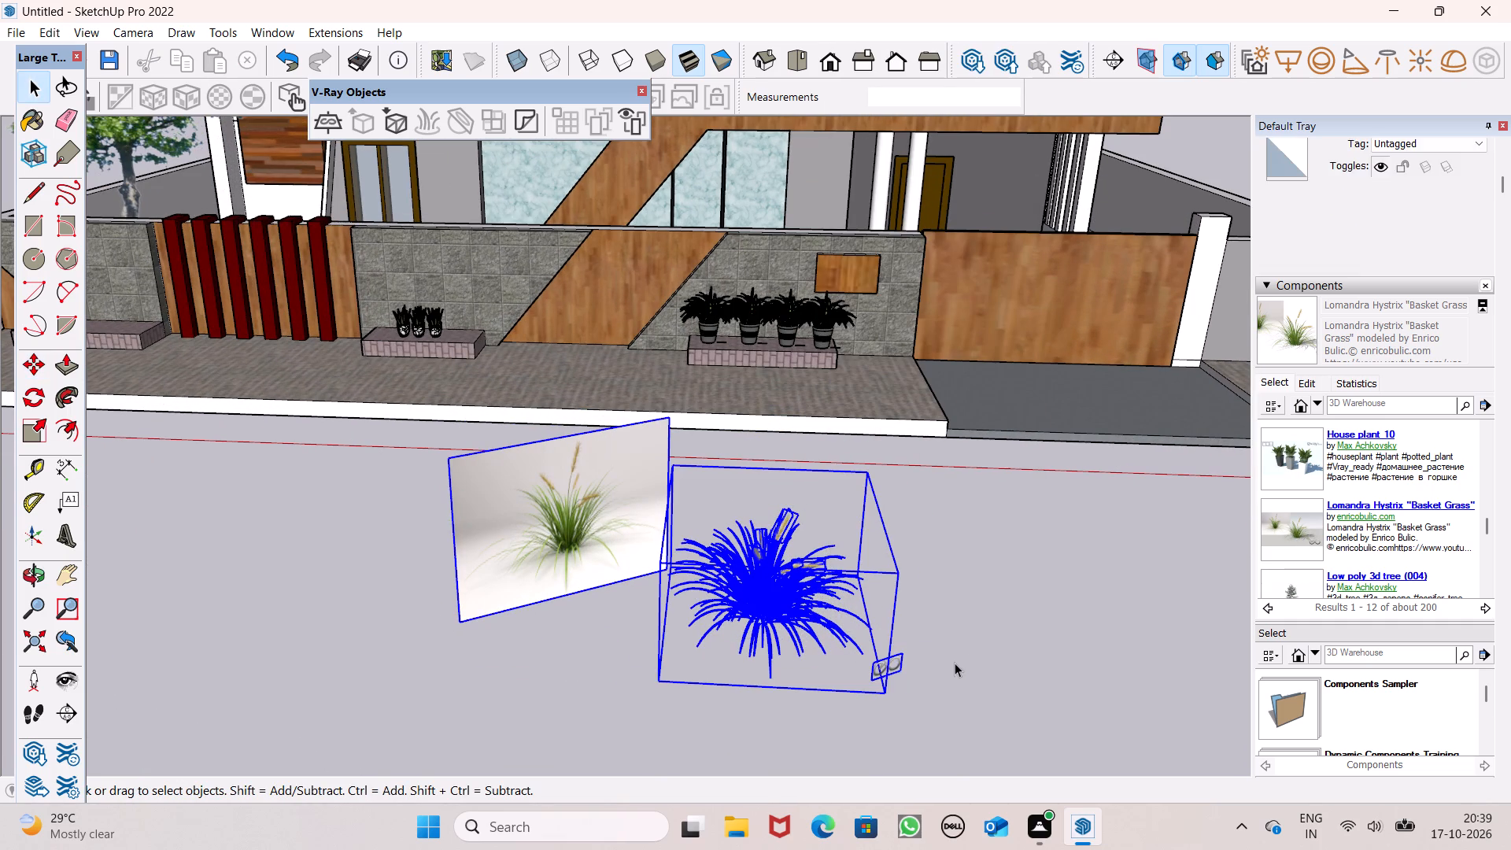
Explode the reference picture beside the basket grass and delete the resulting face with its edges.
left_click(597, 544)
right_click(597, 544)
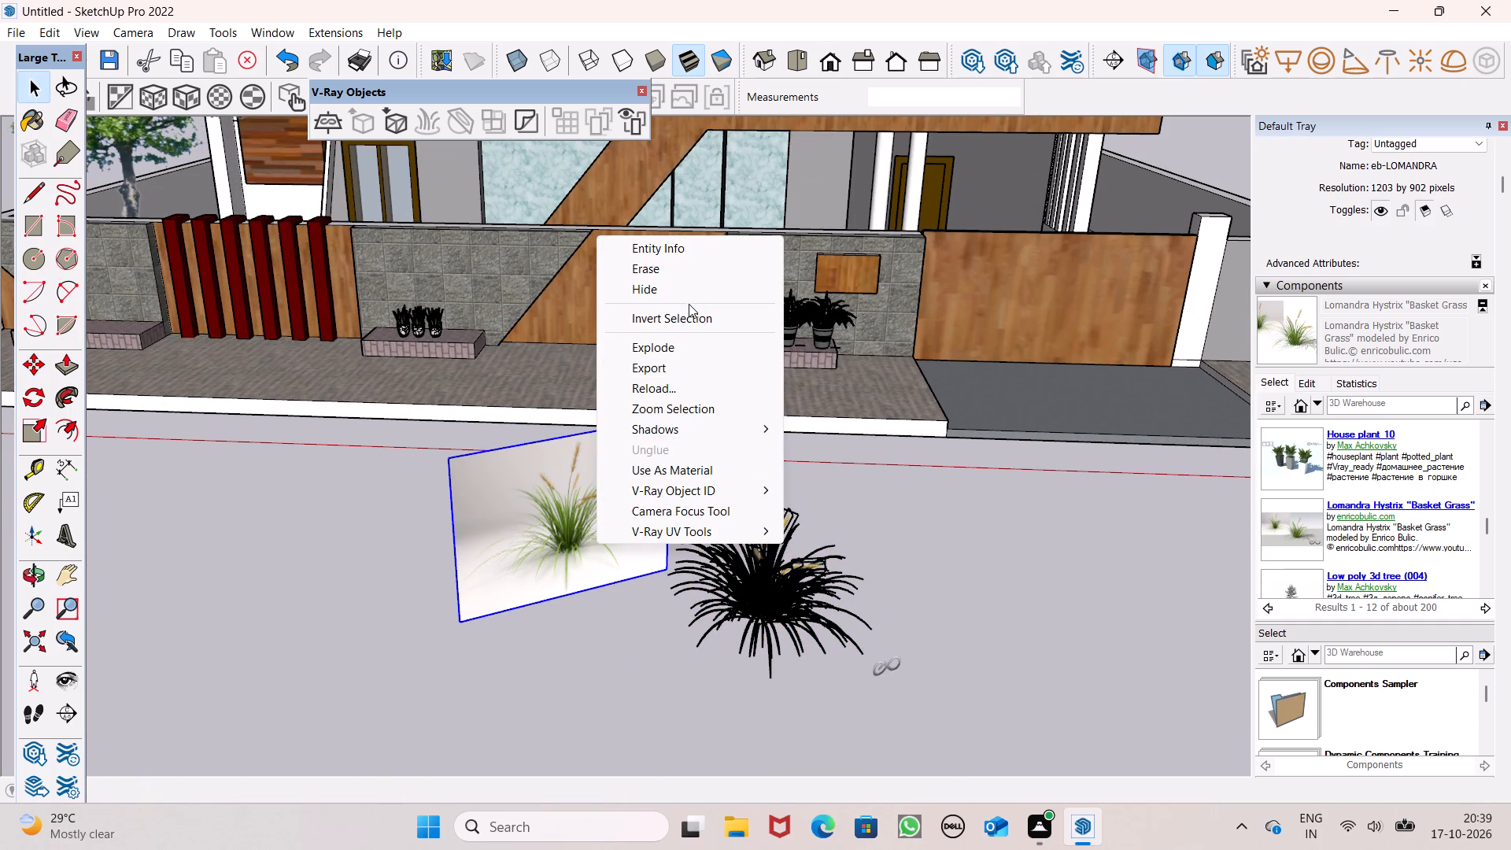
left_click(673, 353)
left_click(623, 532)
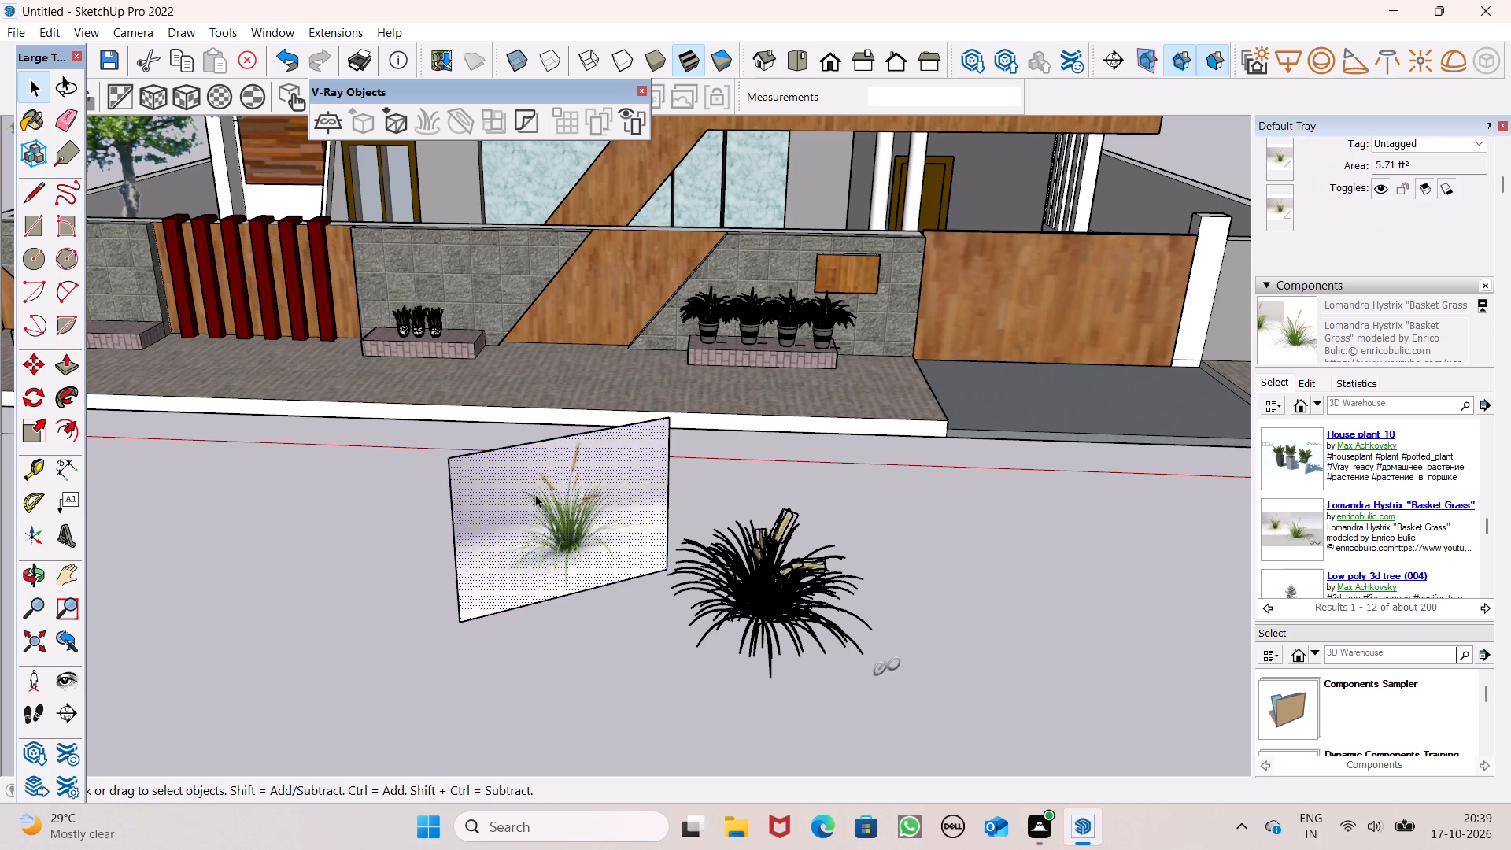
left_click(535, 494)
double_click(593, 523)
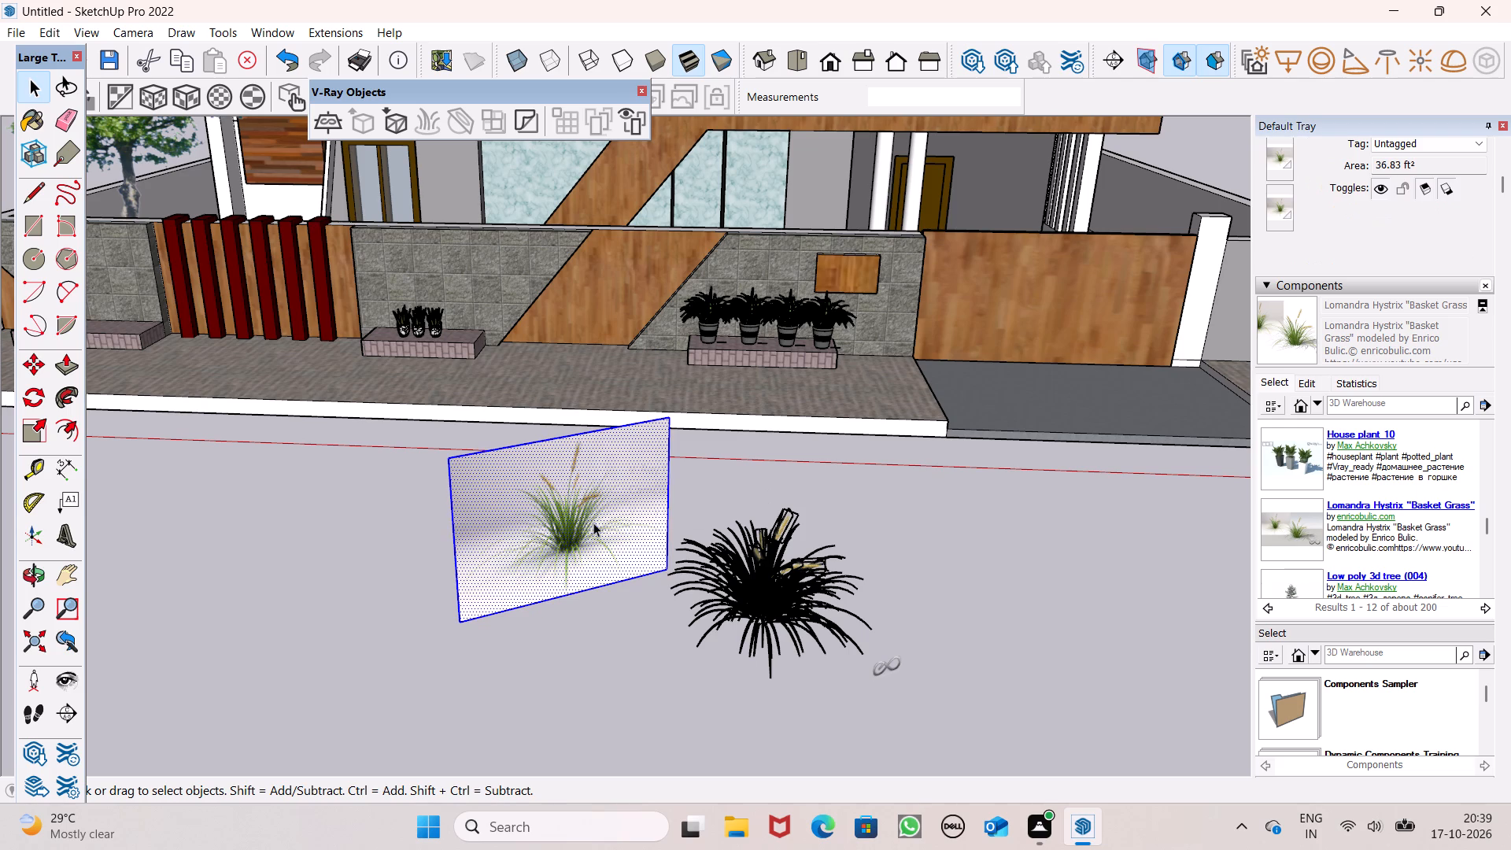
right_click(593, 523)
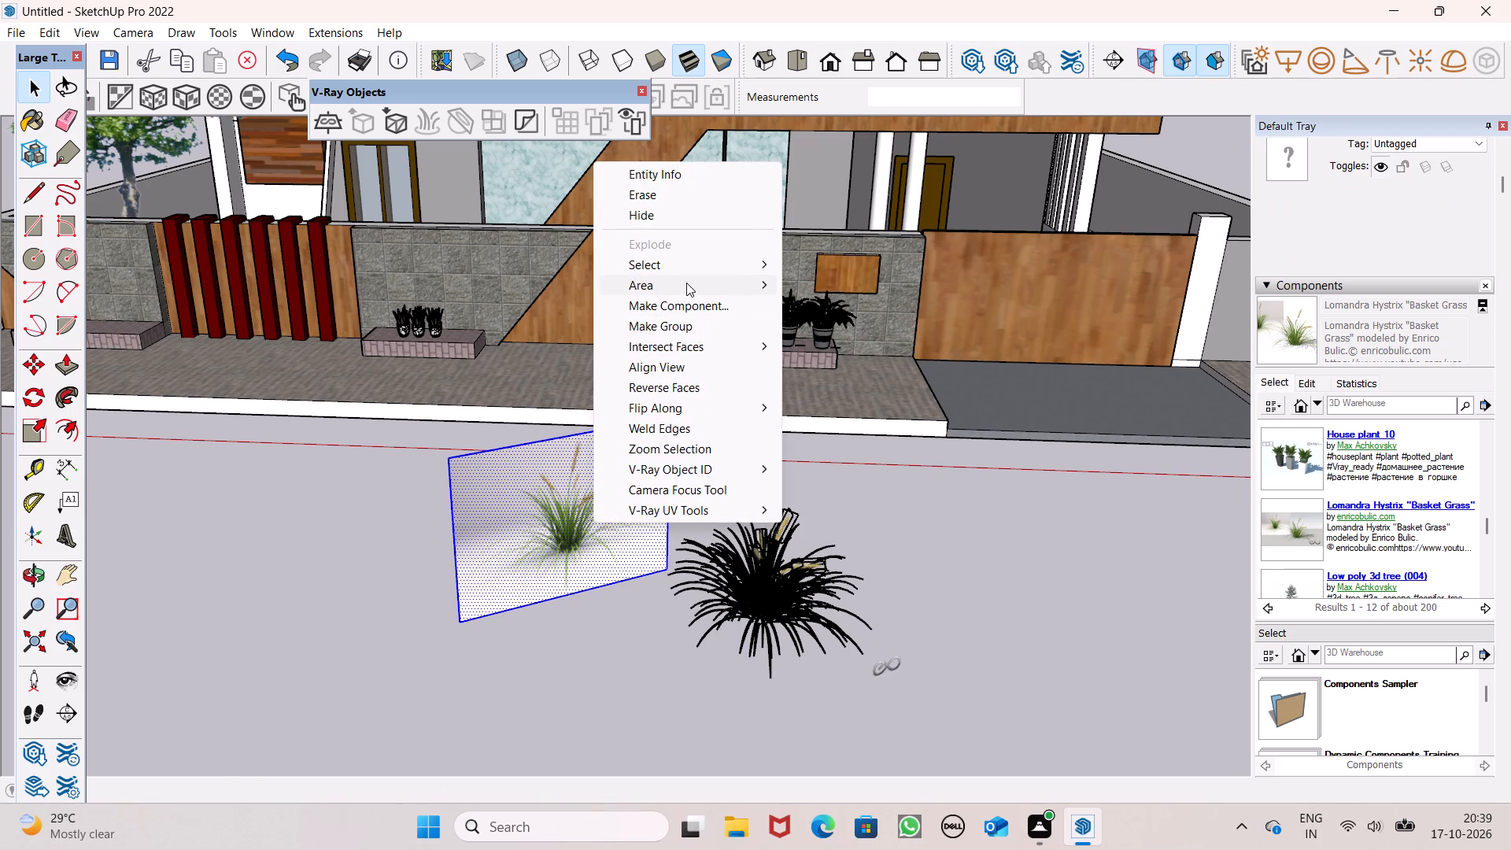
left_click(987, 599)
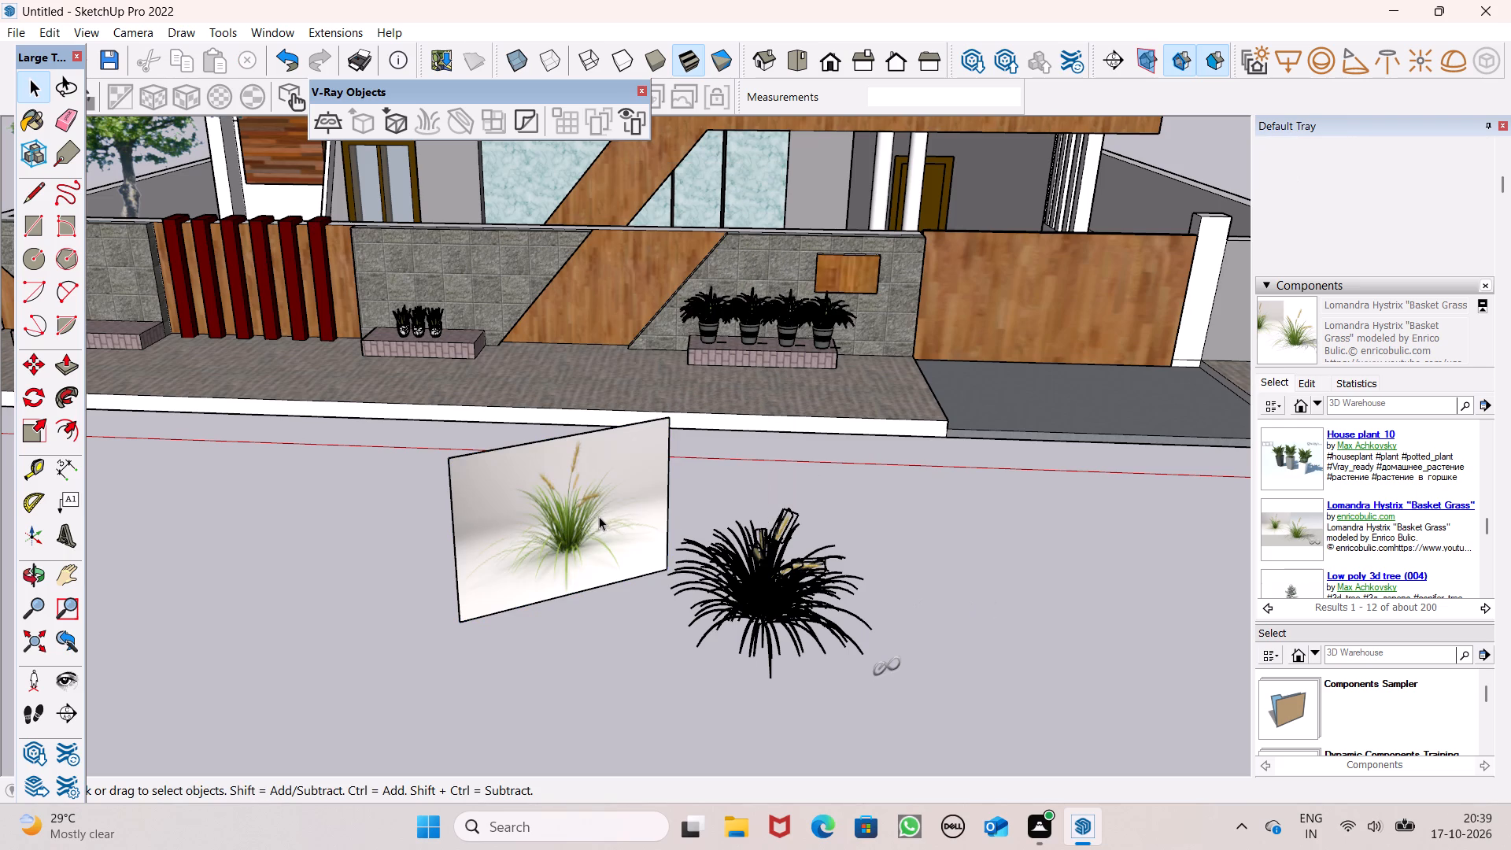
left_click(624, 526)
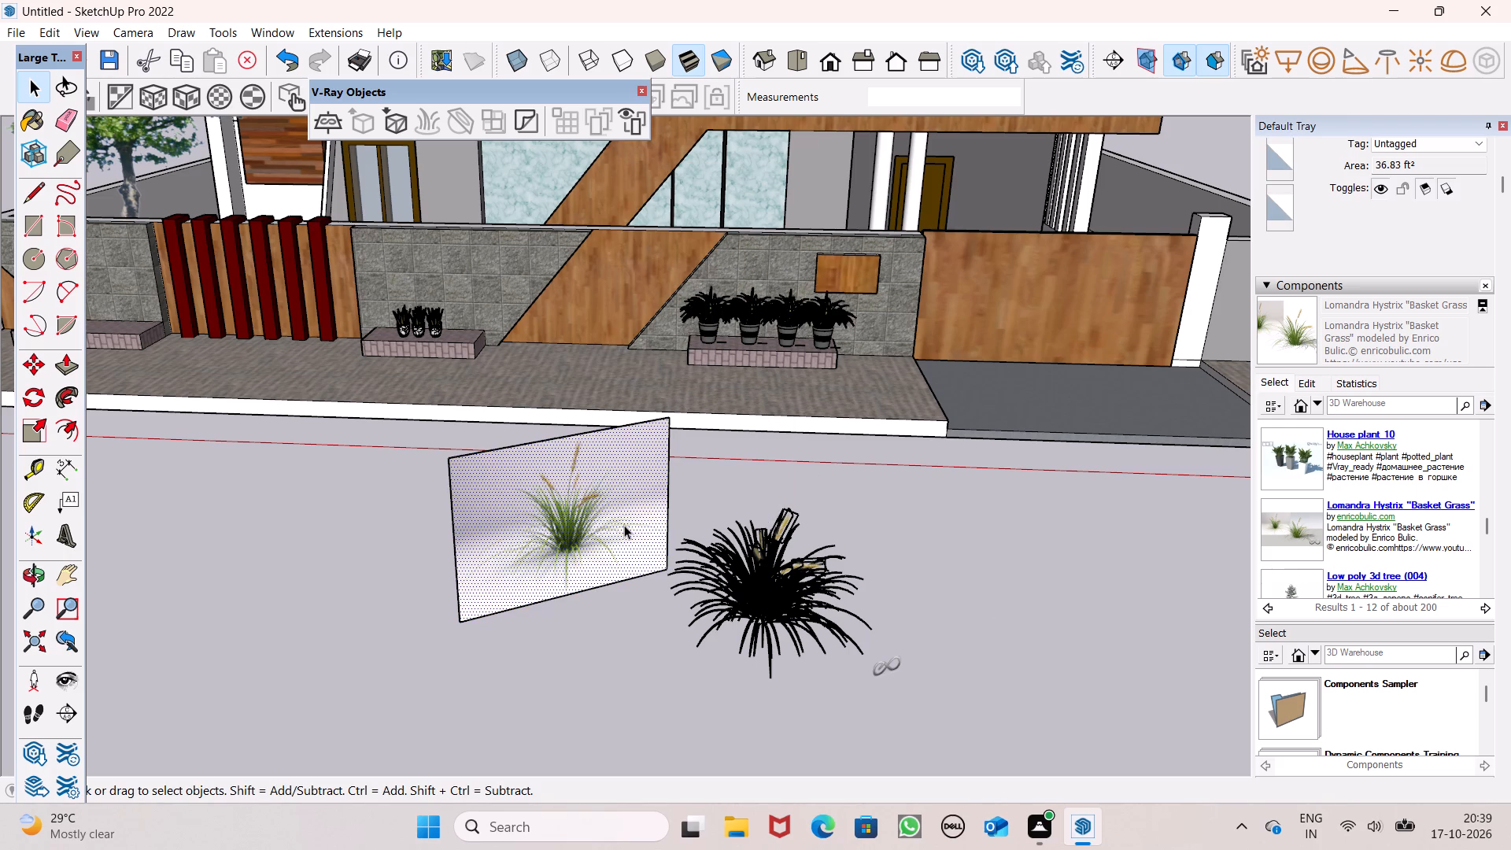
left_click(624, 525)
double_click(623, 525)
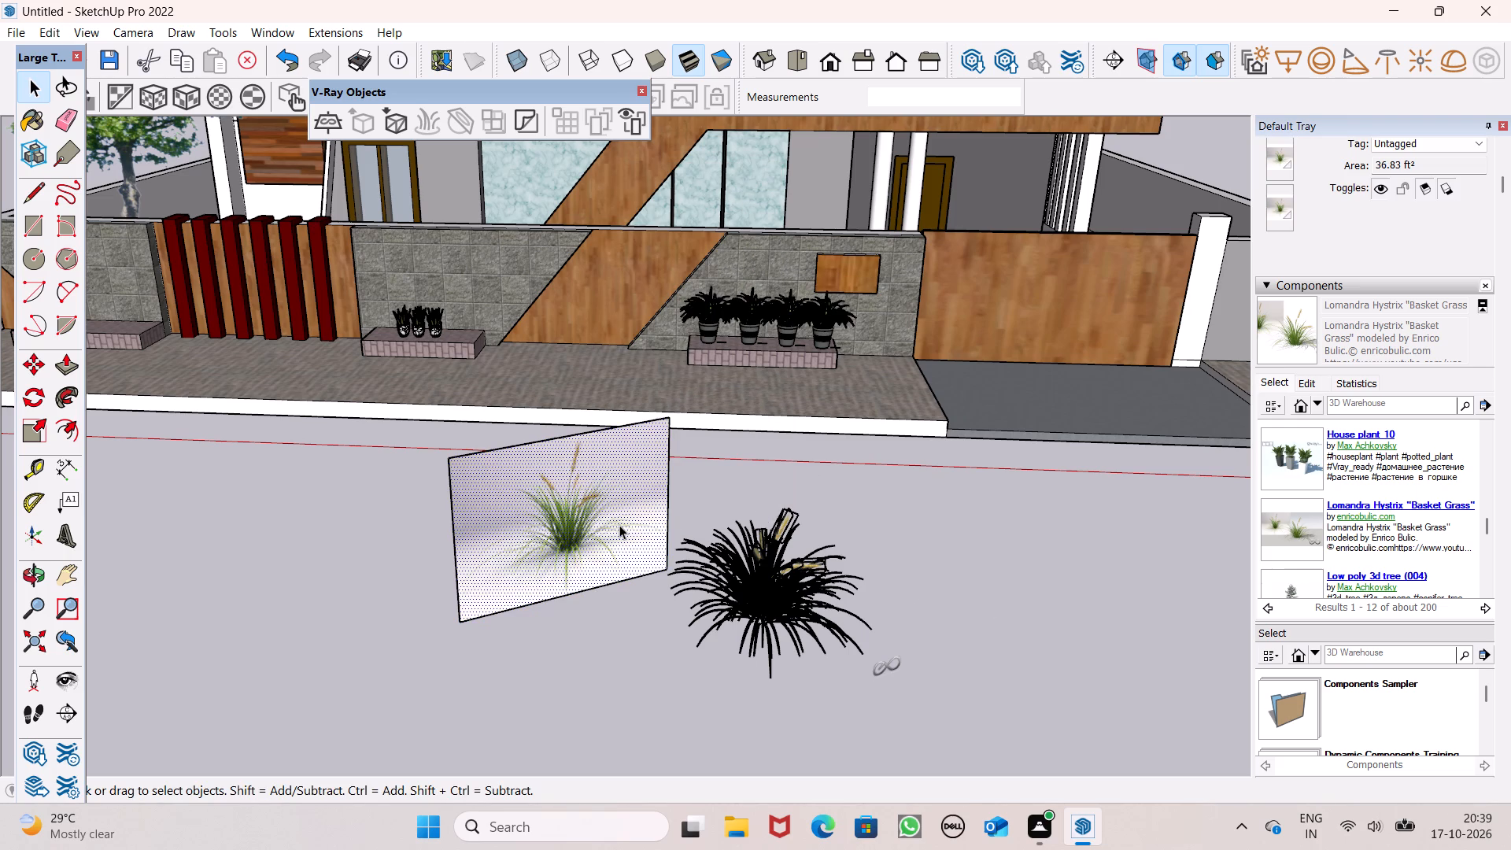
double_click(619, 524)
key("Delete")
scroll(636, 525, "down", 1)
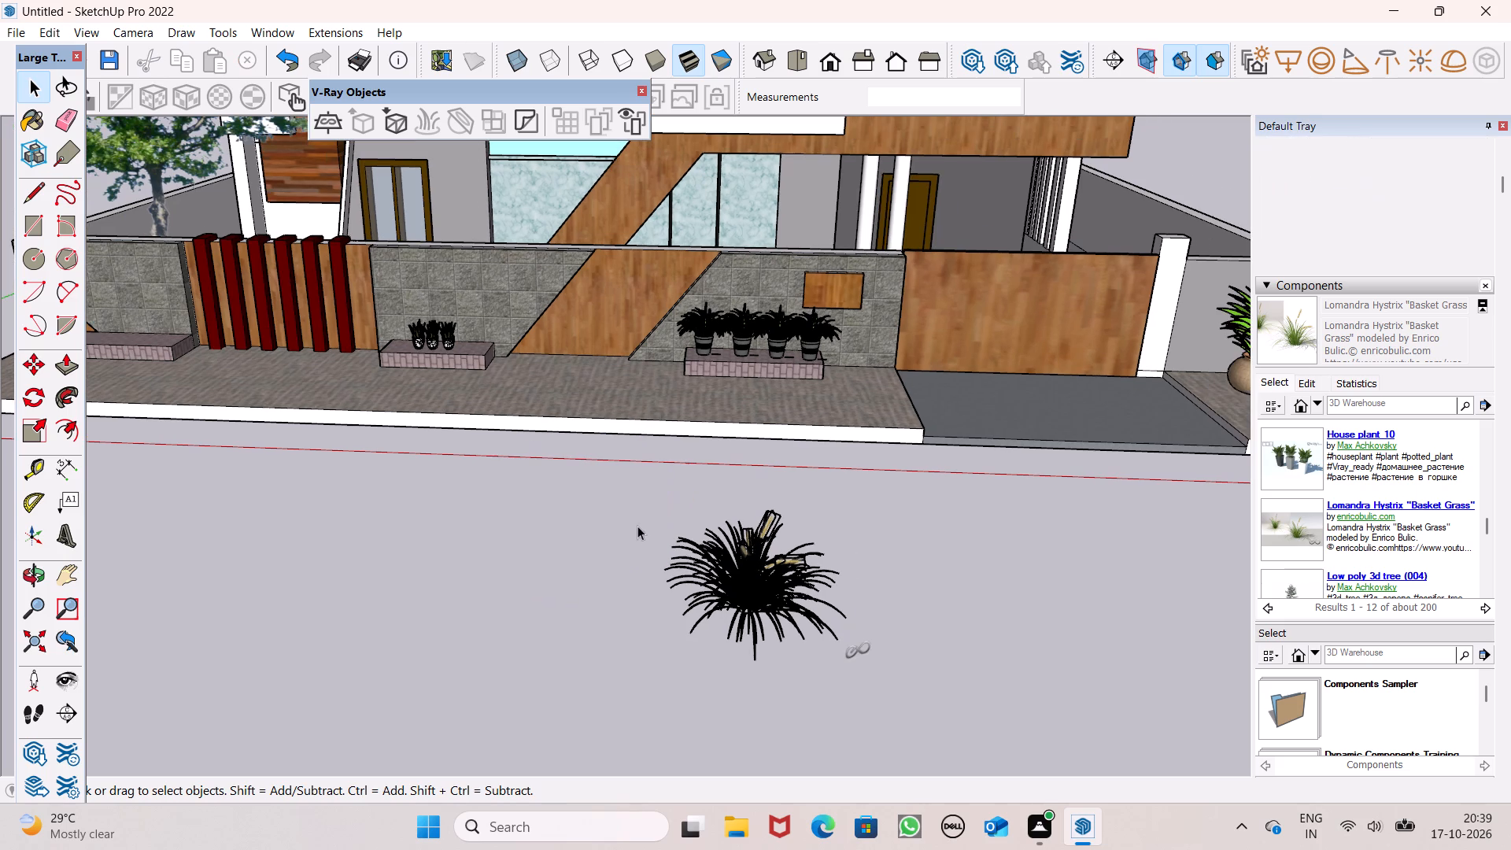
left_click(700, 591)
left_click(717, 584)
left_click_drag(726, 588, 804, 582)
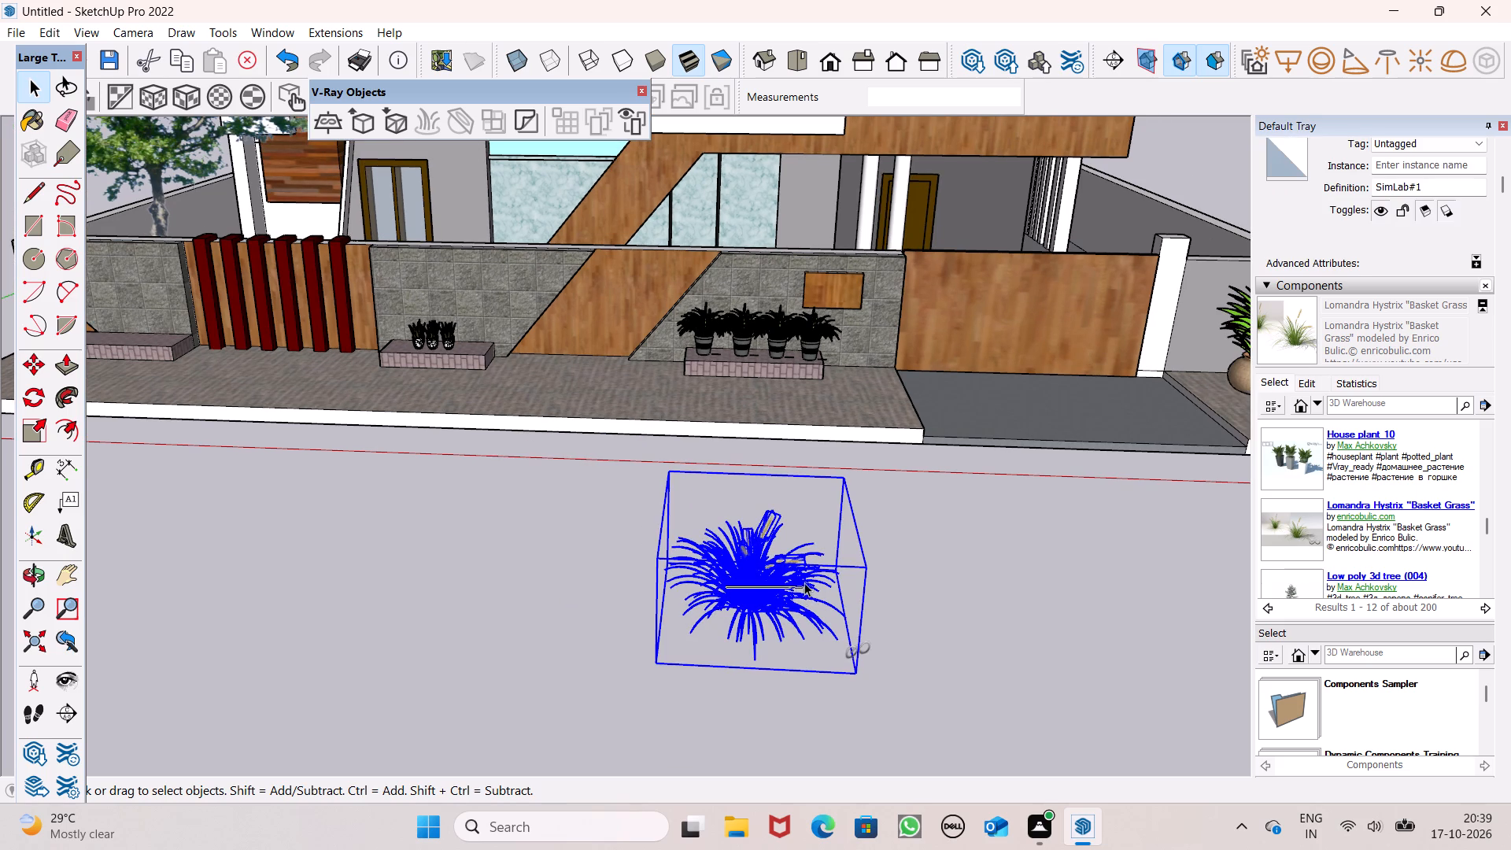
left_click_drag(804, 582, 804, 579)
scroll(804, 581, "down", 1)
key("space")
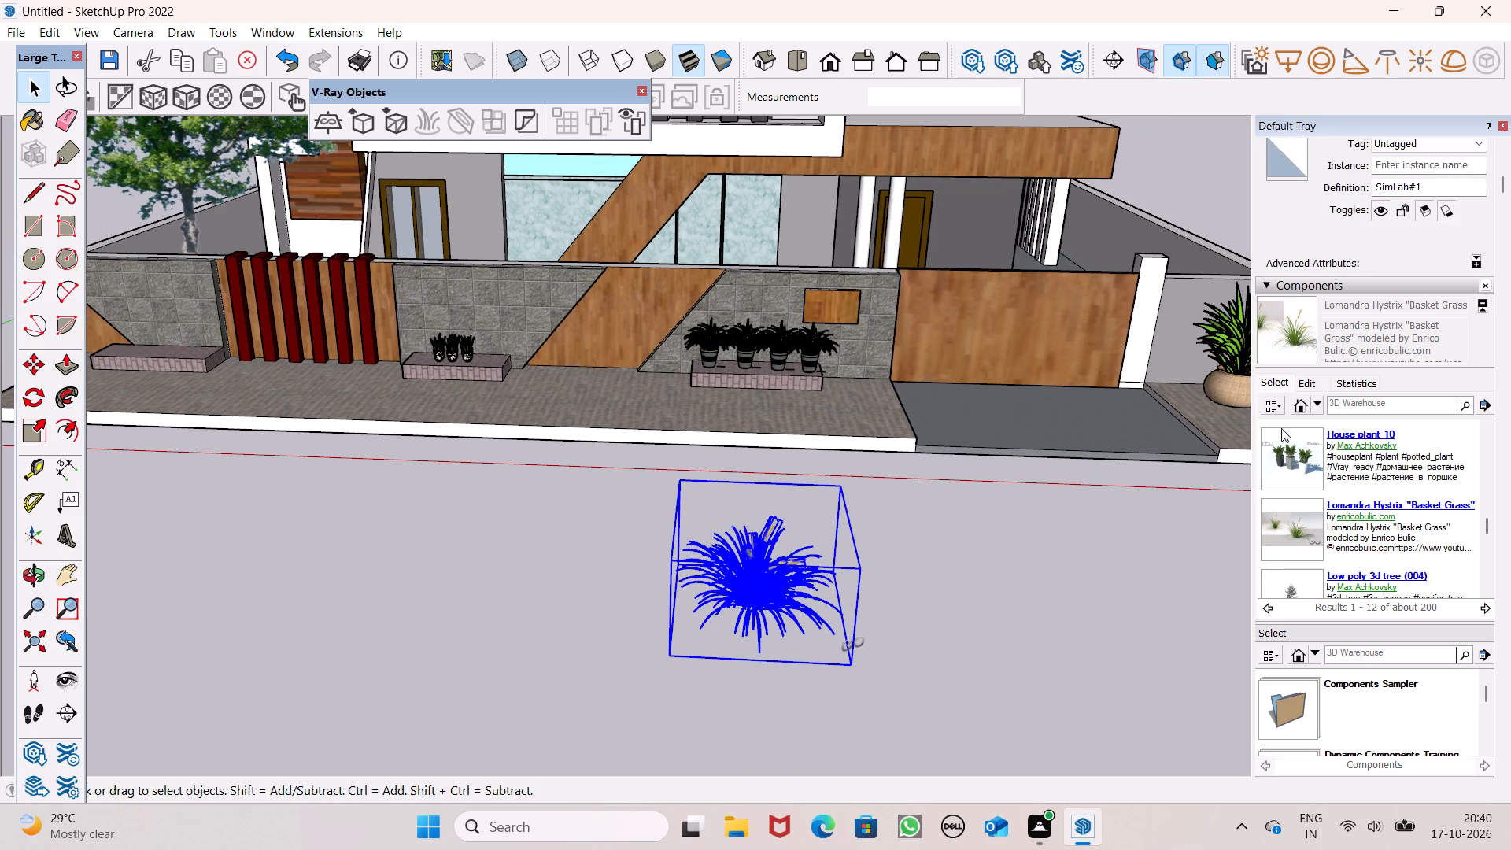
Set the shadow time to 11:15.
left_click(1313, 386)
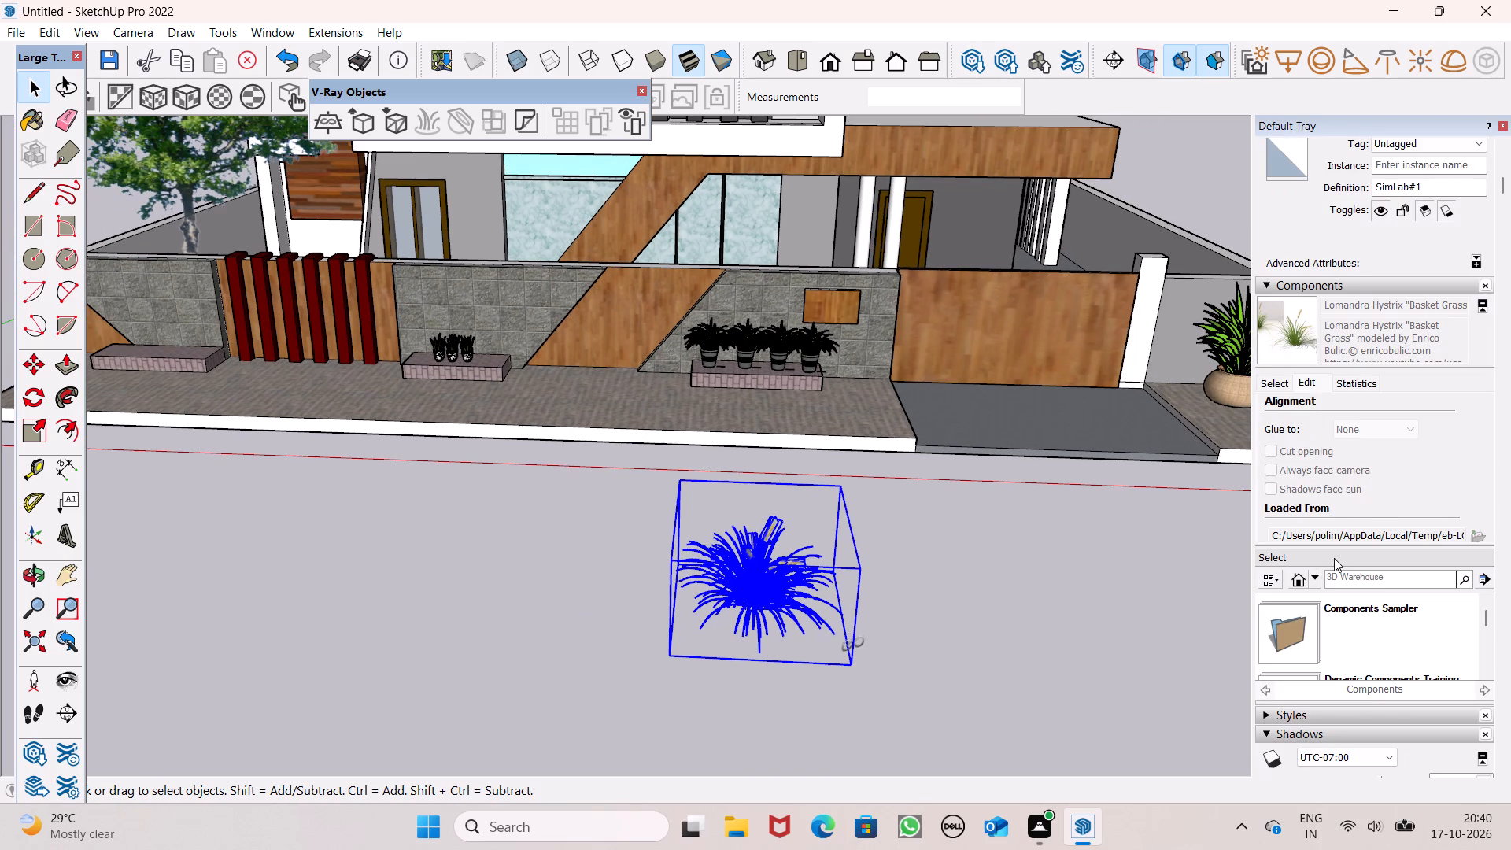
scroll(1334, 558, "down", 5)
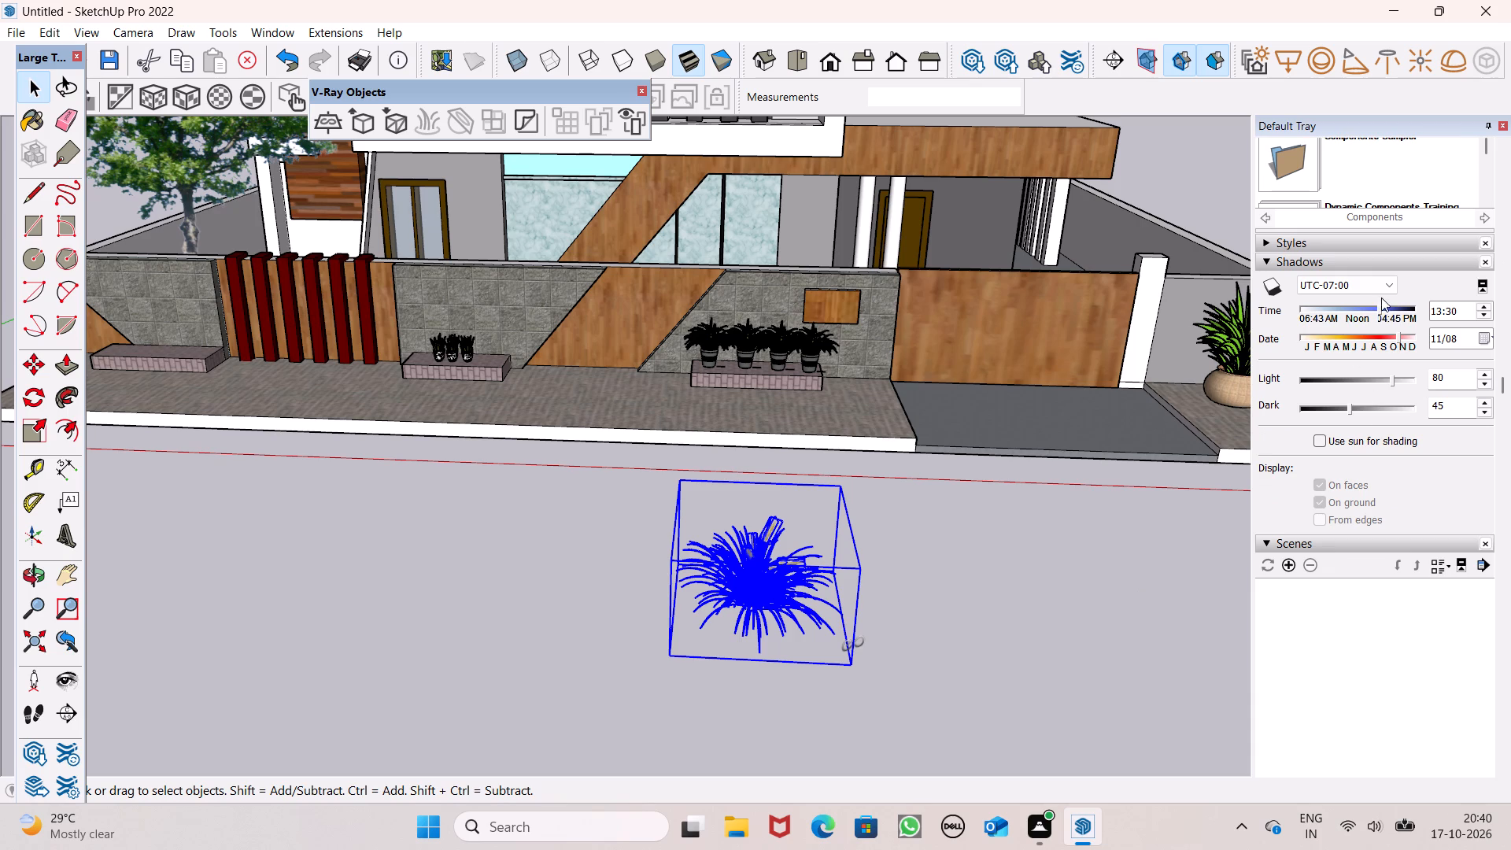
left_click_drag(1377, 305, 1353, 320)
left_click(993, 602)
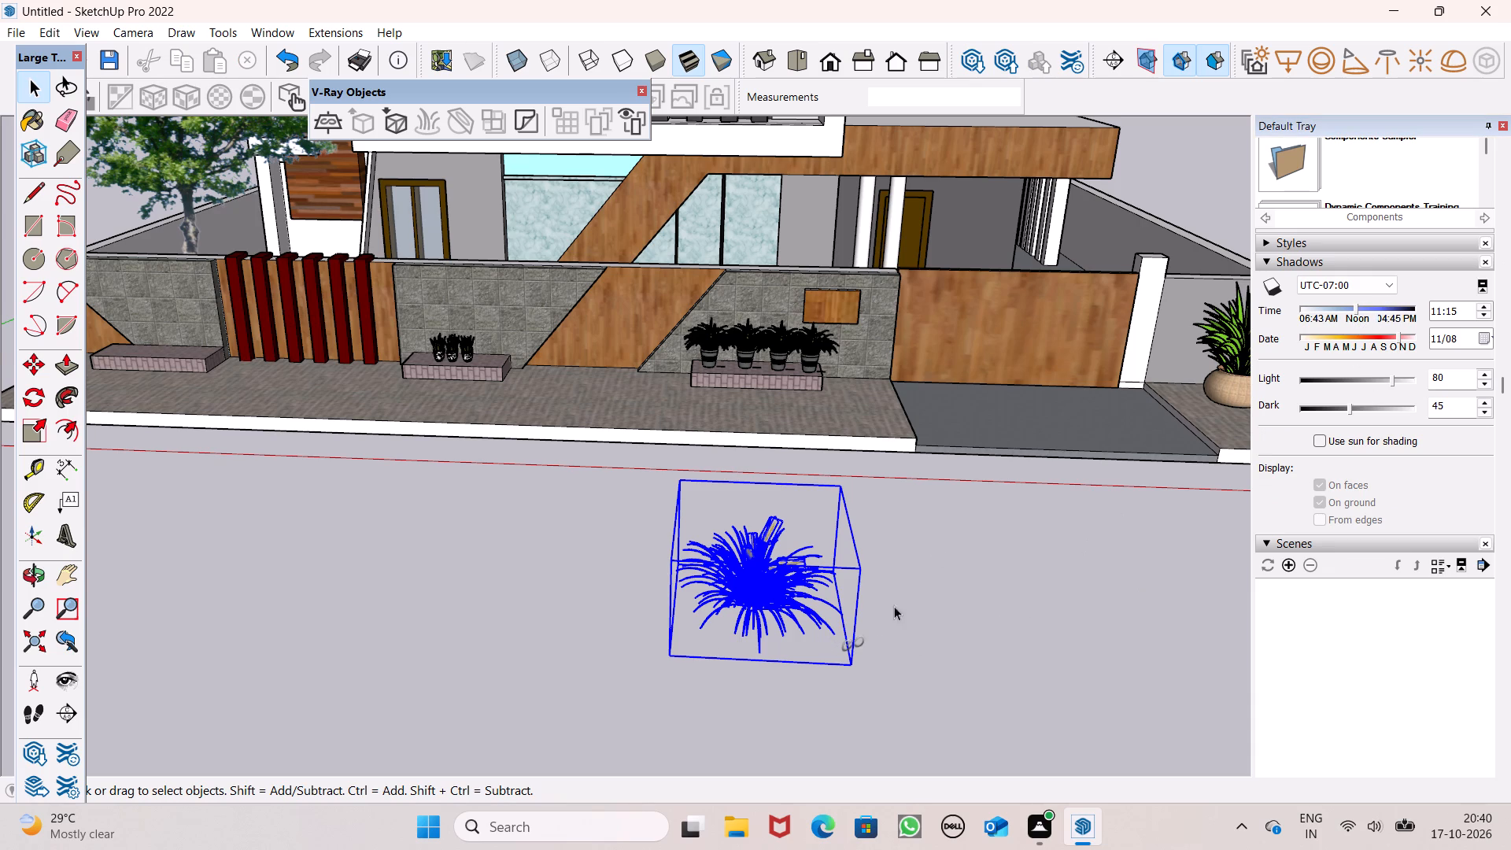
Inspect the basket grass plant up close, select it and move it from the ground to the first-floor balcony.
scroll(886, 621, "down", 2)
scroll(799, 612, "up", 7)
middle_click_drag(784, 601, 784, 589)
scroll(781, 564, "up", 16)
left_click(691, 541)
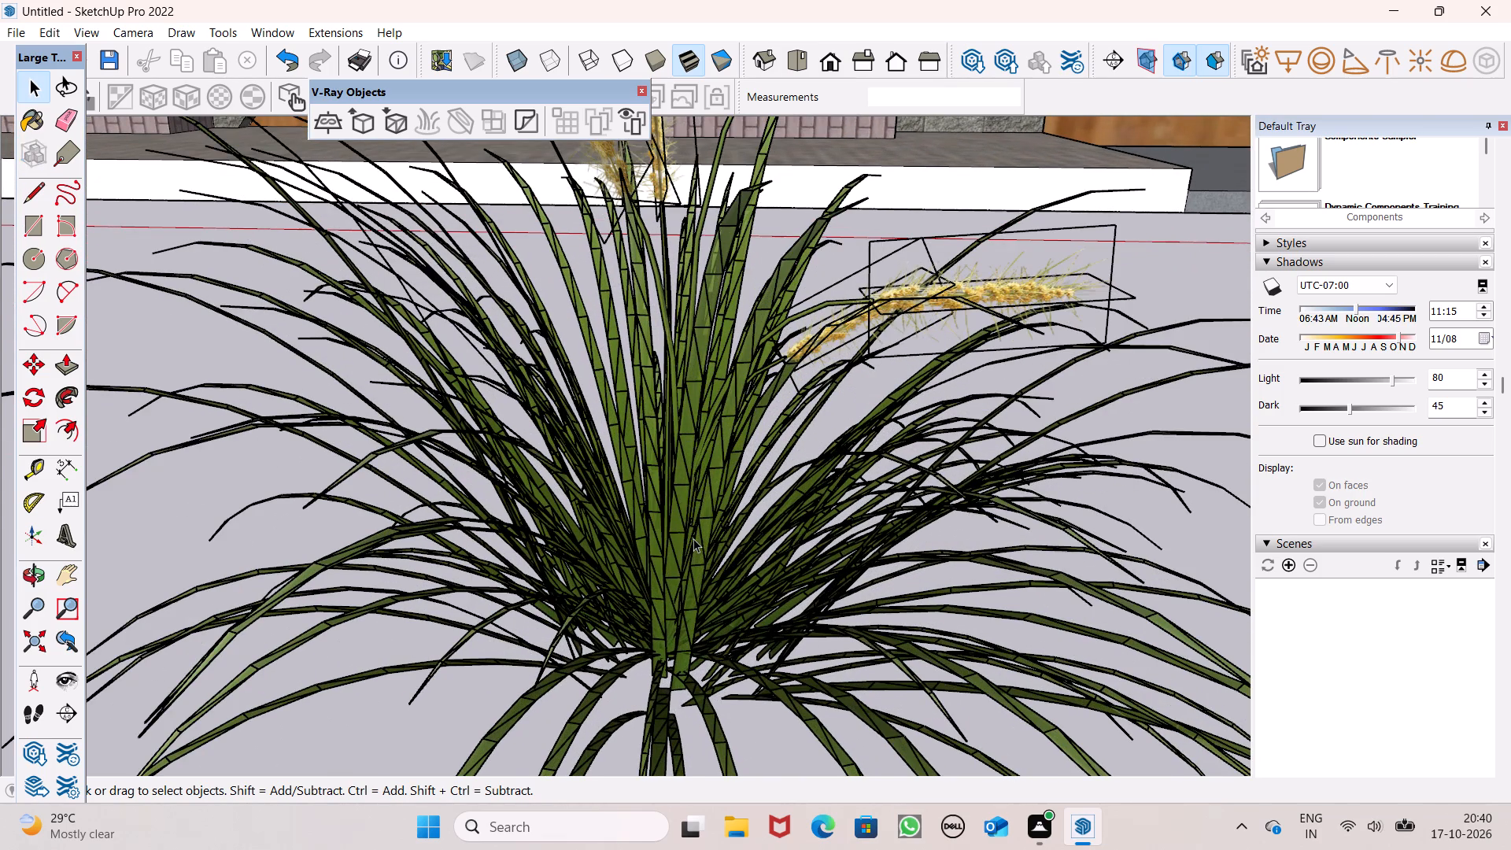
scroll(693, 538, "down", 14)
scroll(715, 545, "down", 7)
scroll(904, 590, "down", 4)
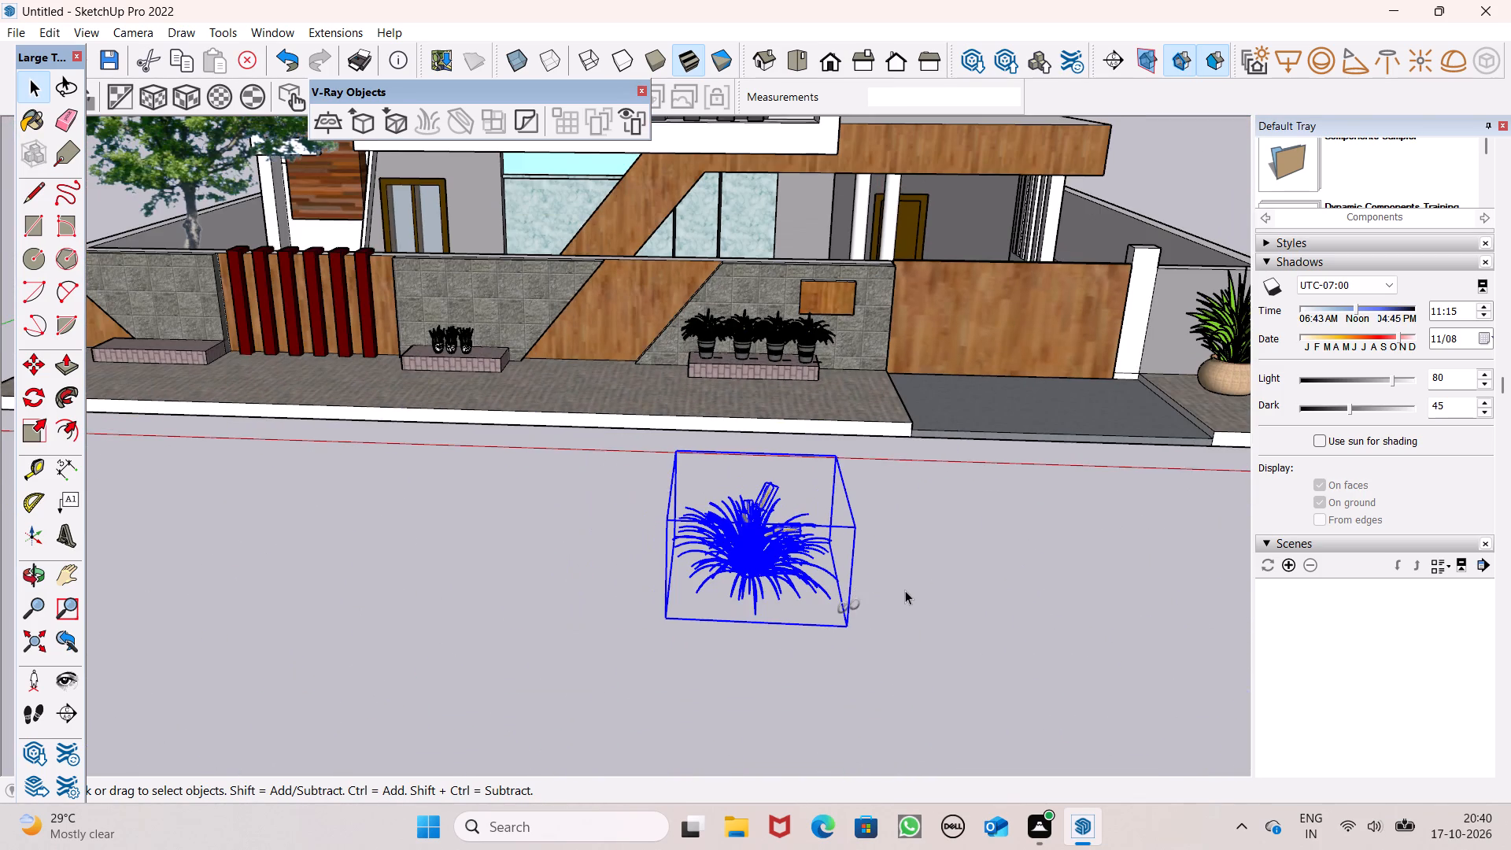
key("m")
key("Return")
scroll(905, 590, "down", 12)
middle_click_drag(893, 604, 882, 619)
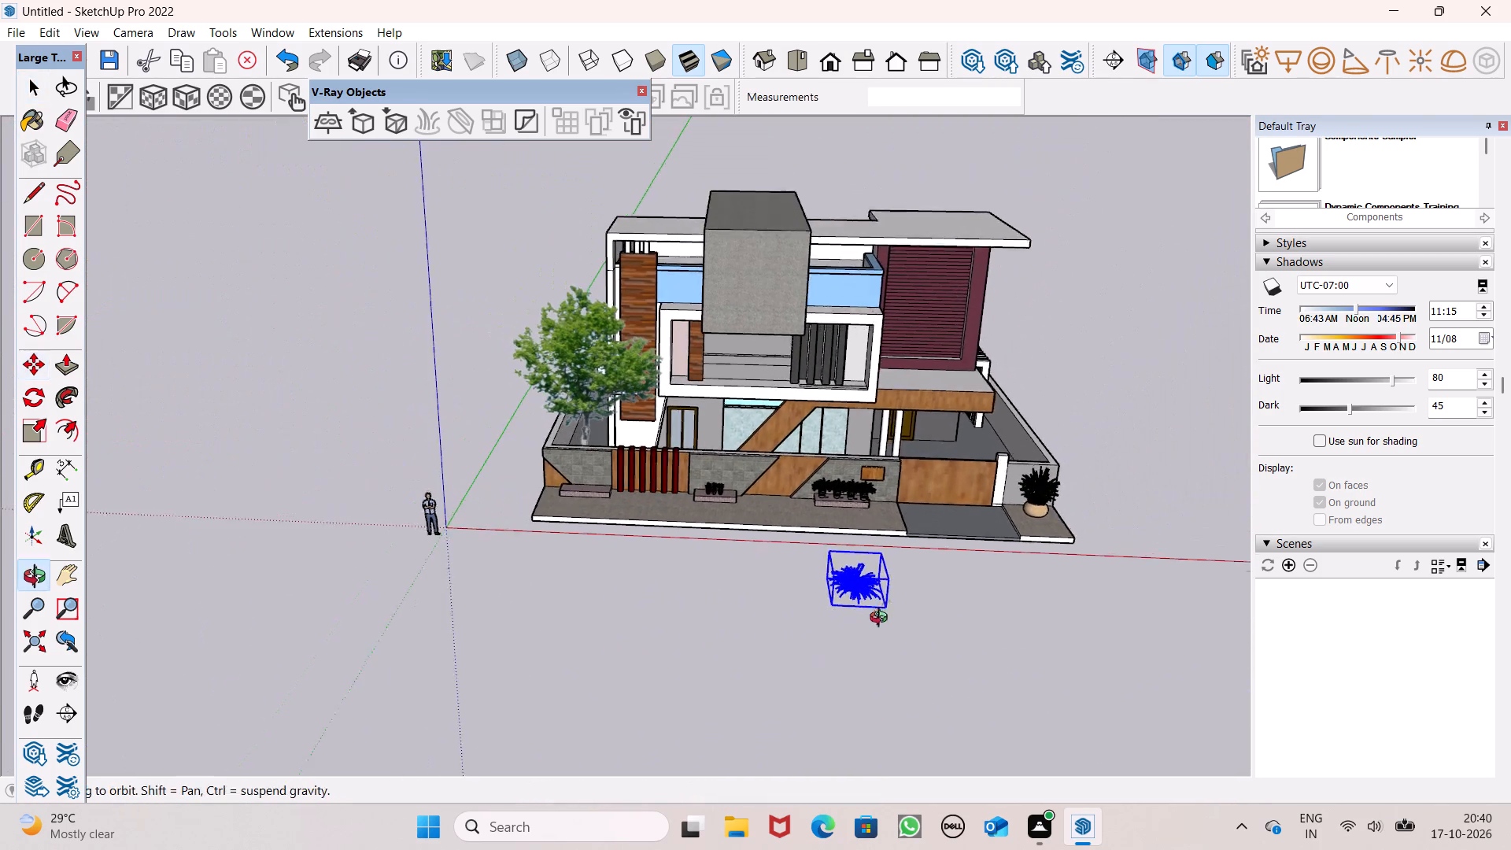
middle_click_drag(882, 619, 874, 628)
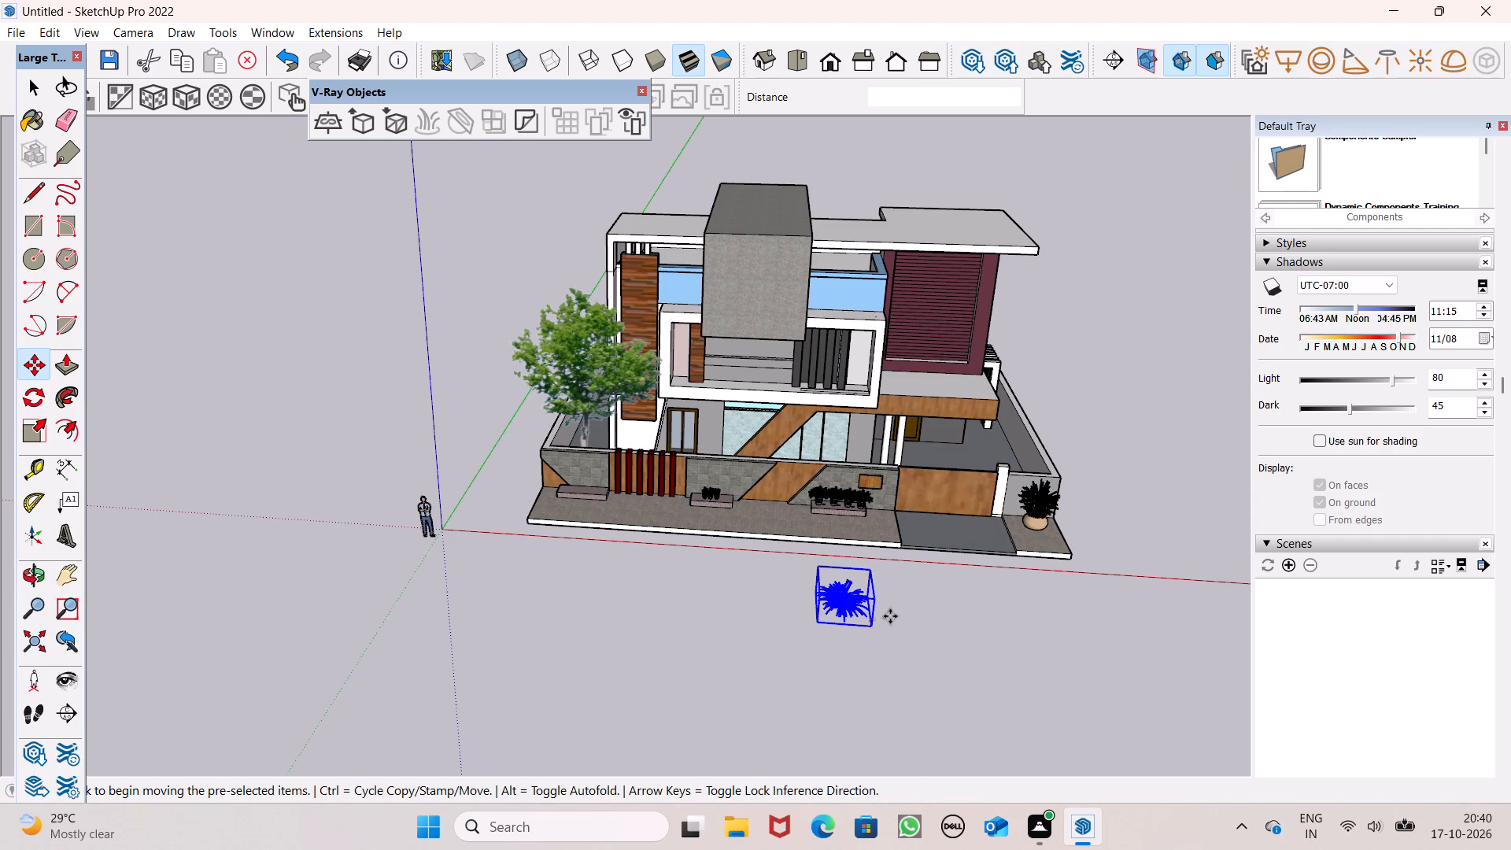
scroll(897, 612, "up", 4)
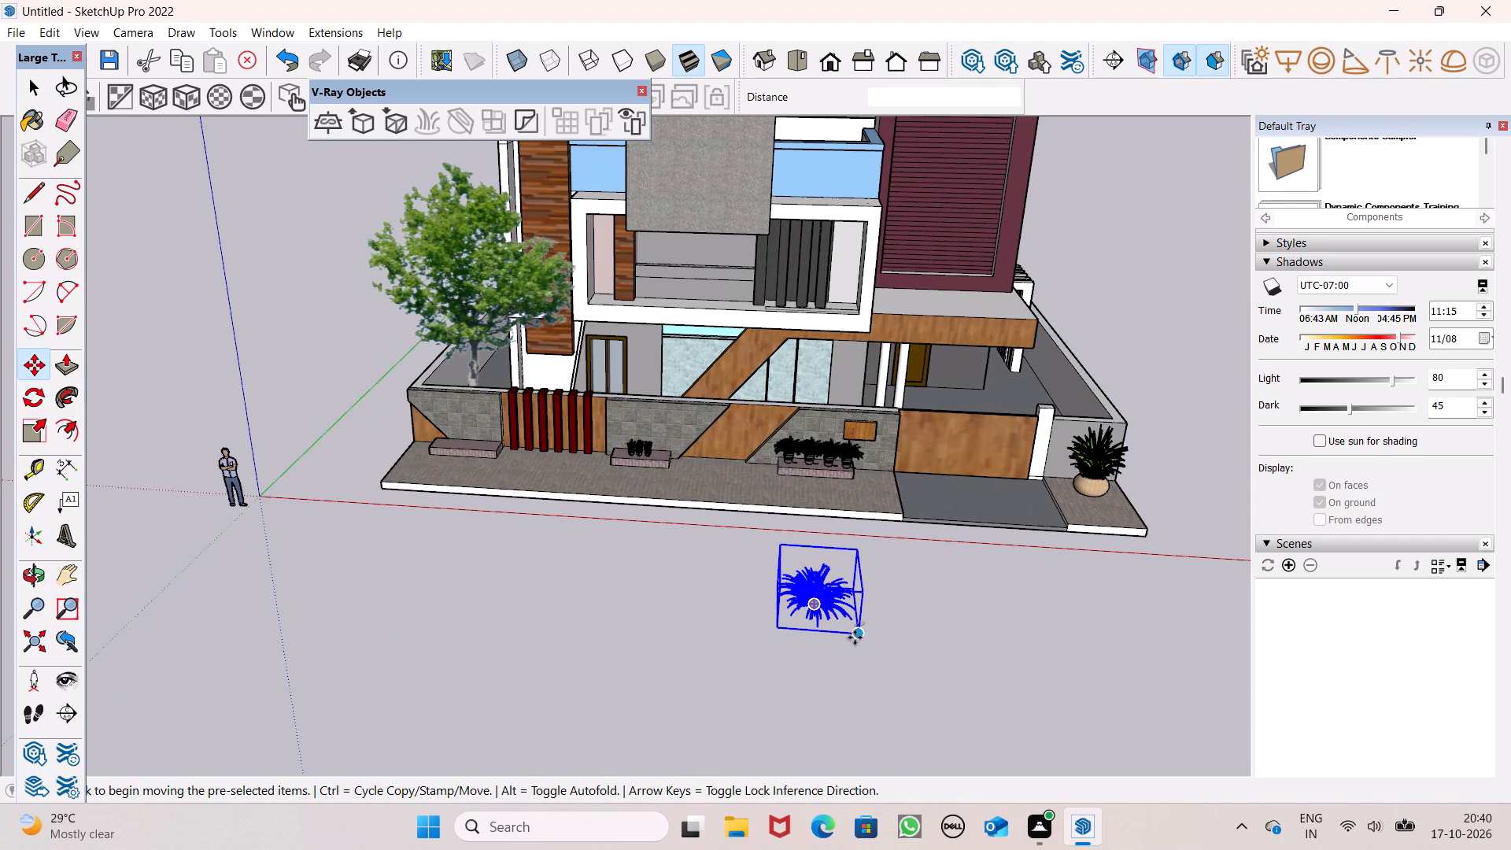
left_click_drag(854, 638, 667, 306)
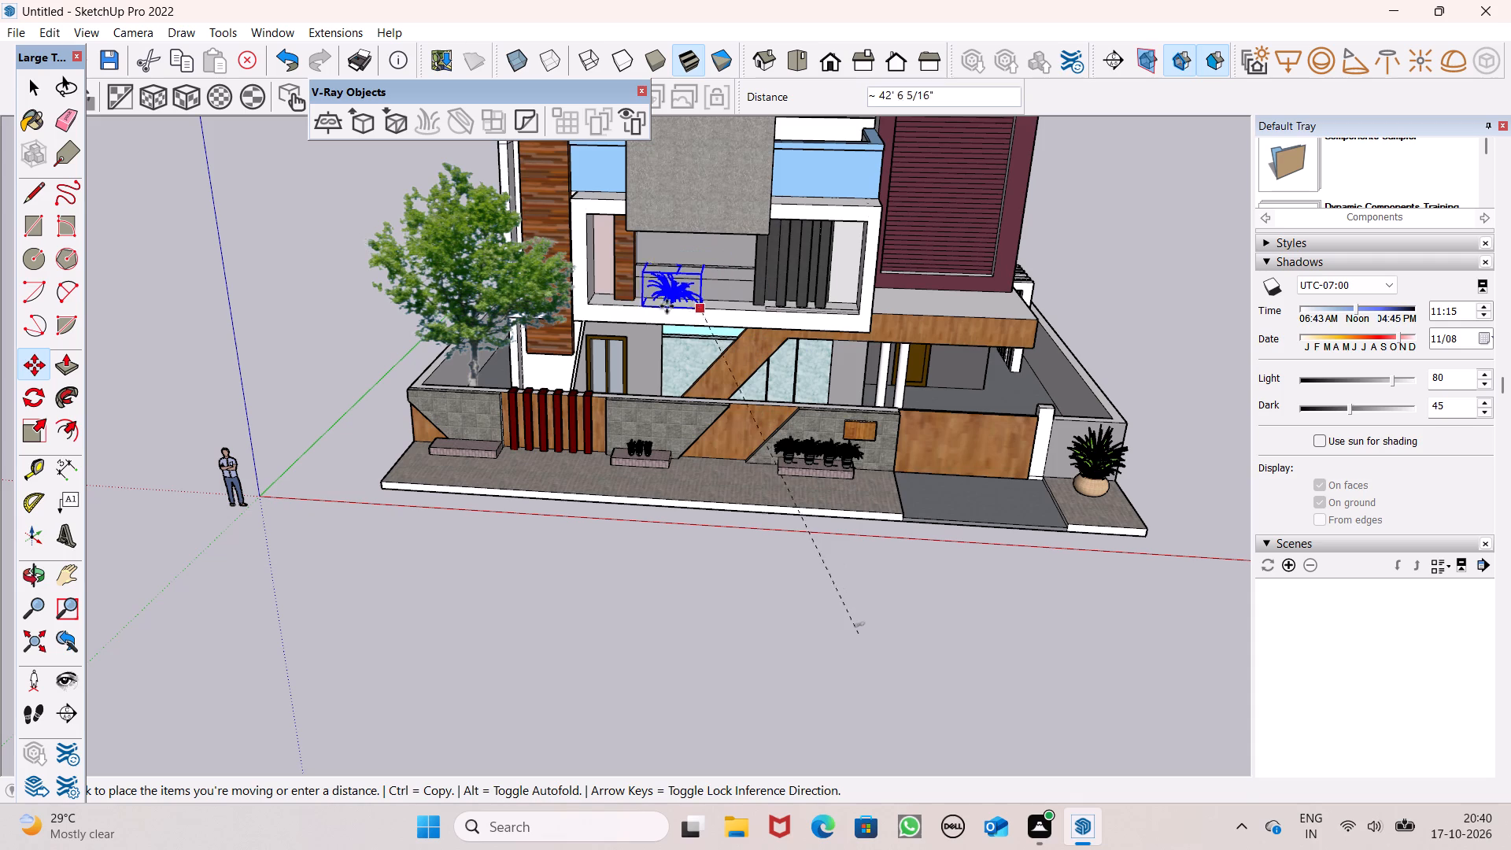
left_click_drag(667, 306, 645, 316)
Move the basket grass plant off the first-floor balcony toward the grey yard floor near the brown-framed window.
scroll(644, 316, "up", 3)
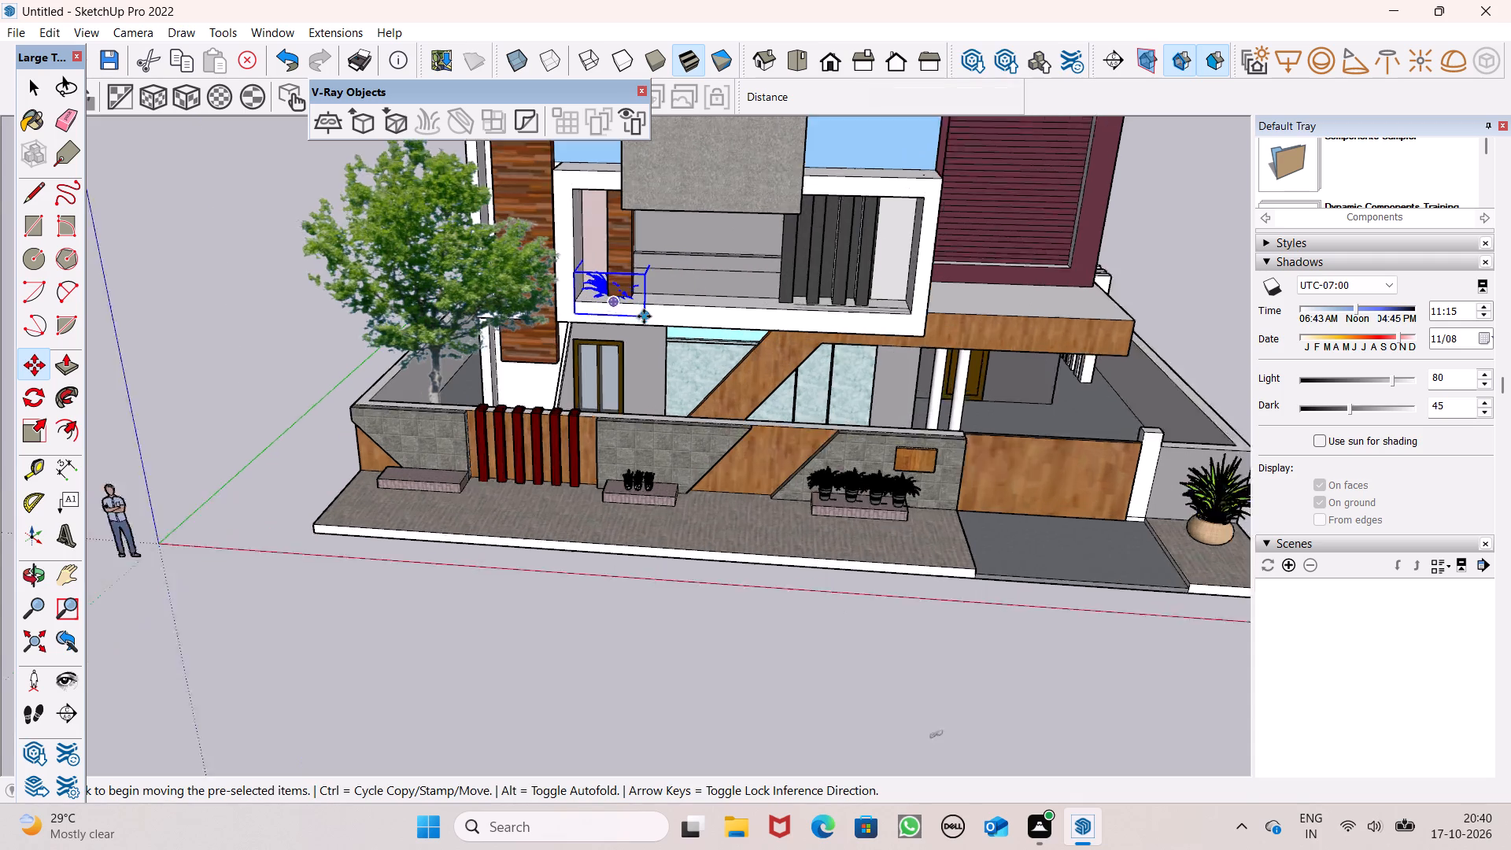
scroll(644, 316, "up", 3)
middle_click_drag(644, 319, 482, 460)
scroll(597, 377, "up", 6)
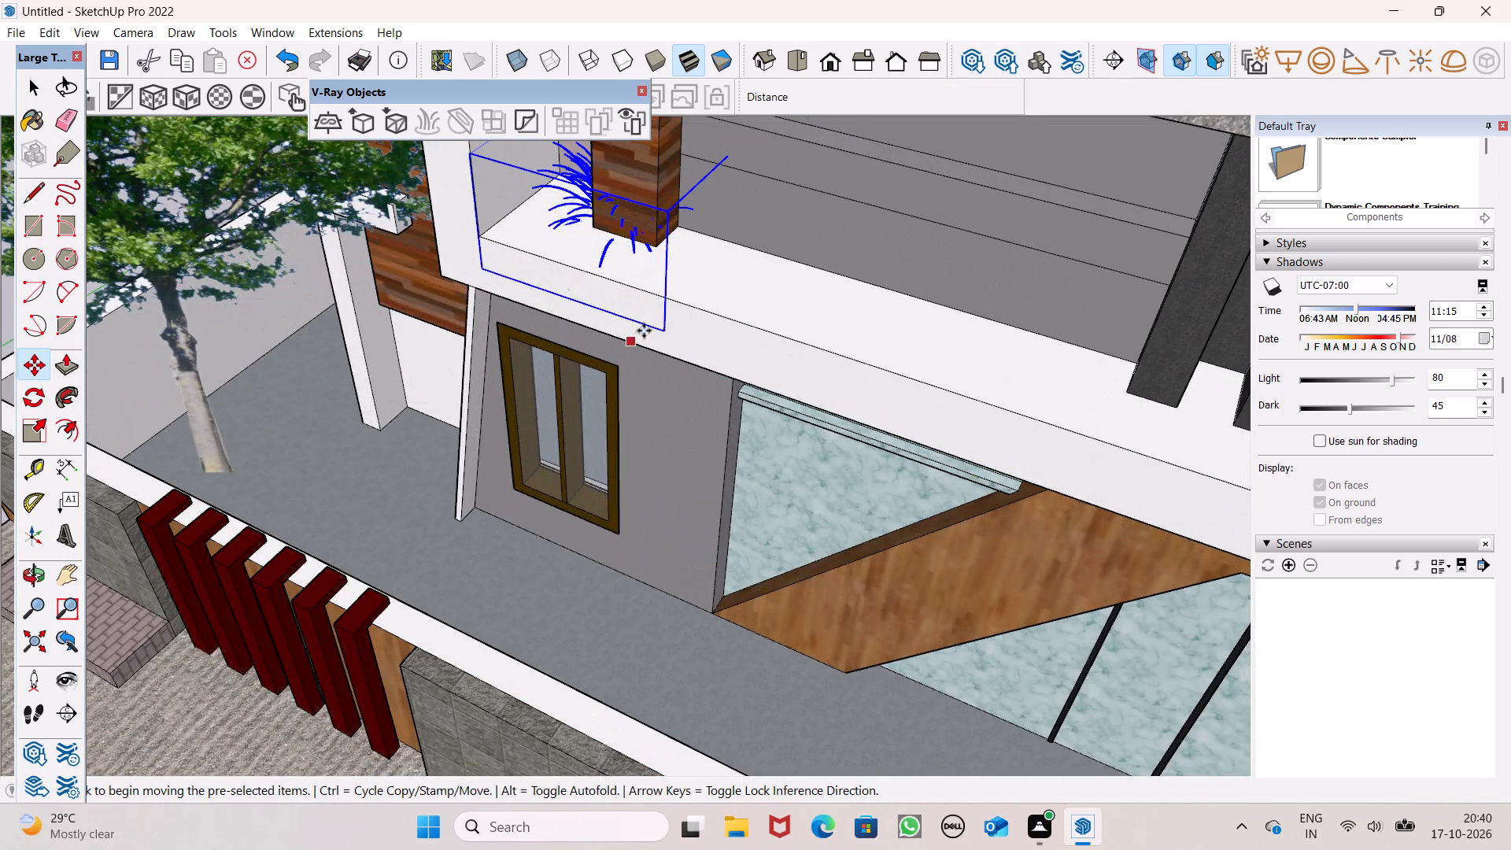
left_click_drag(672, 331, 775, 304)
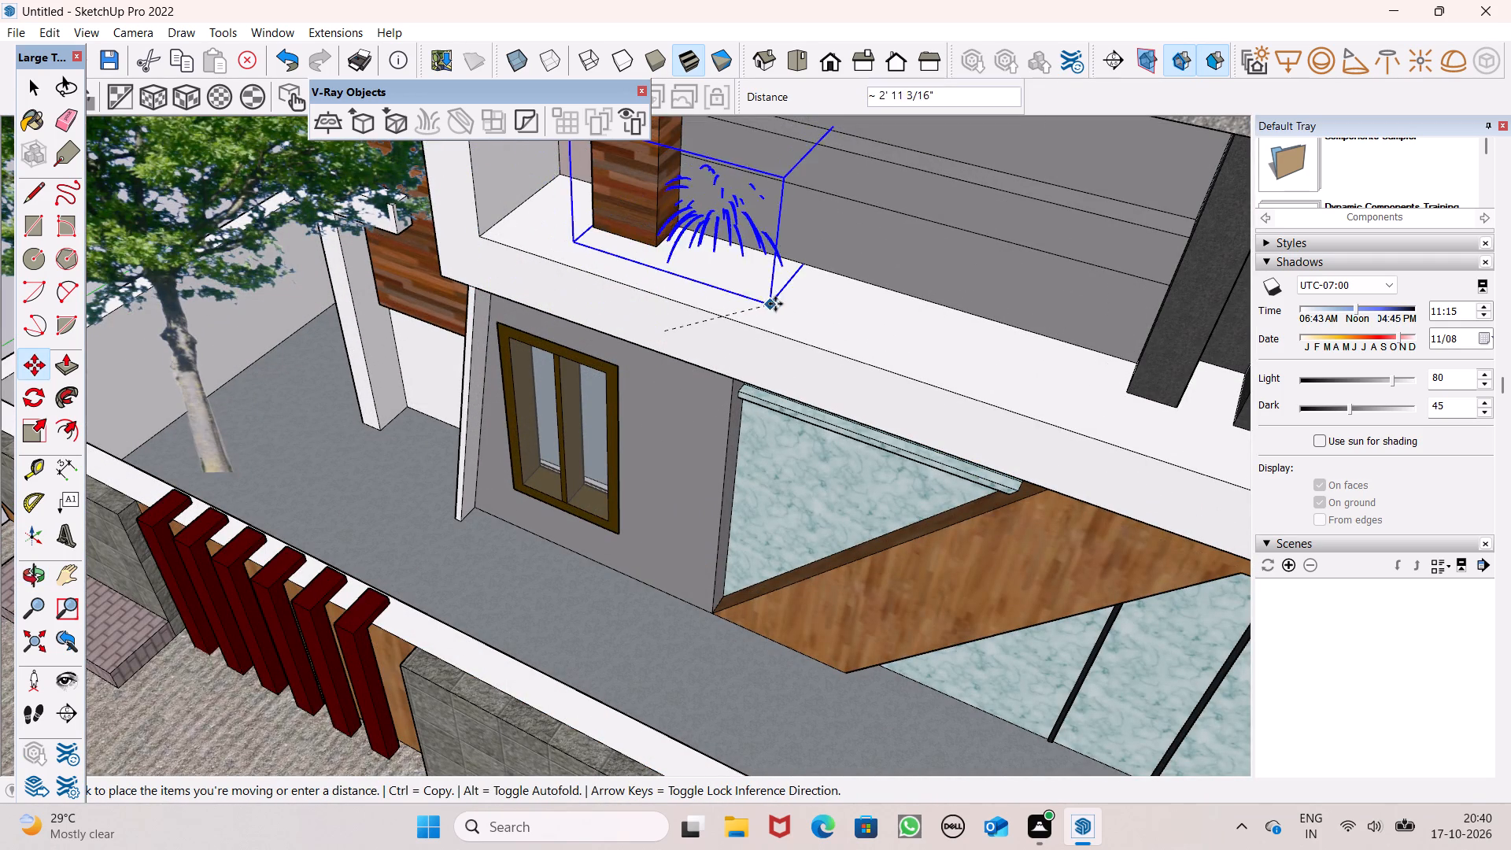
left_click_drag(775, 304, 485, 557)
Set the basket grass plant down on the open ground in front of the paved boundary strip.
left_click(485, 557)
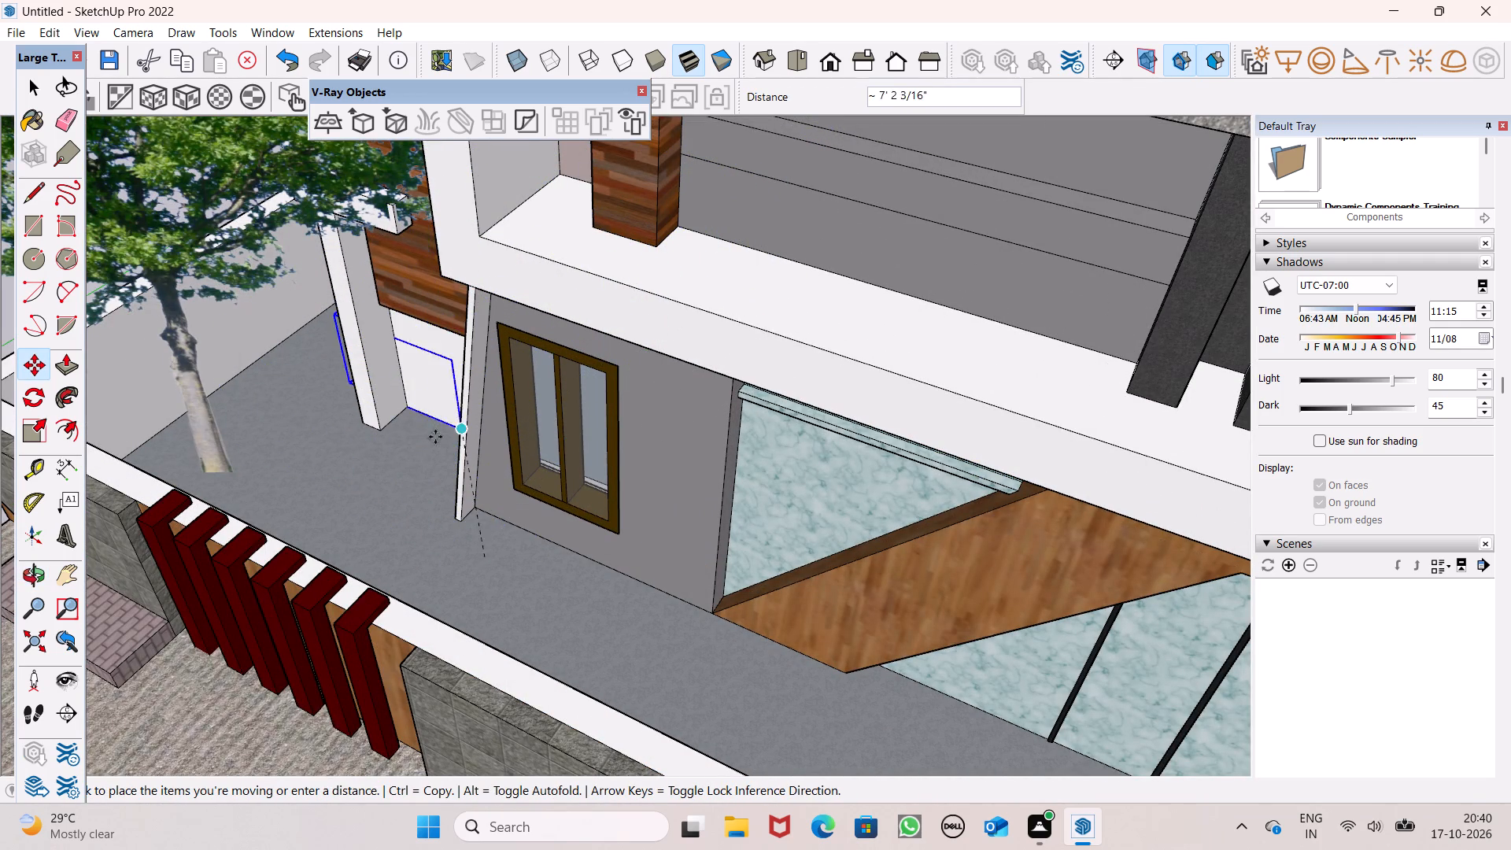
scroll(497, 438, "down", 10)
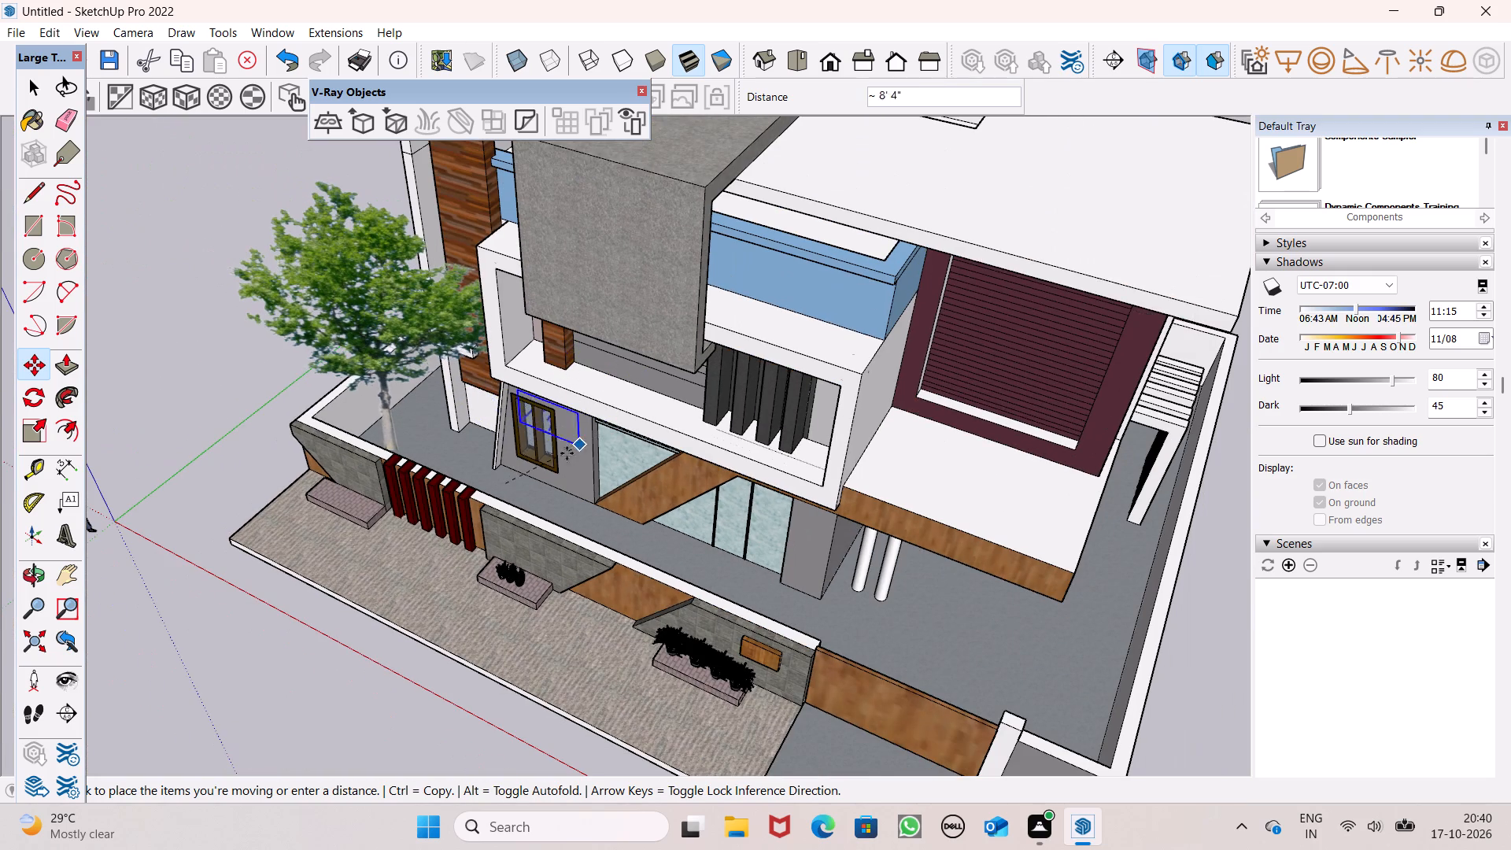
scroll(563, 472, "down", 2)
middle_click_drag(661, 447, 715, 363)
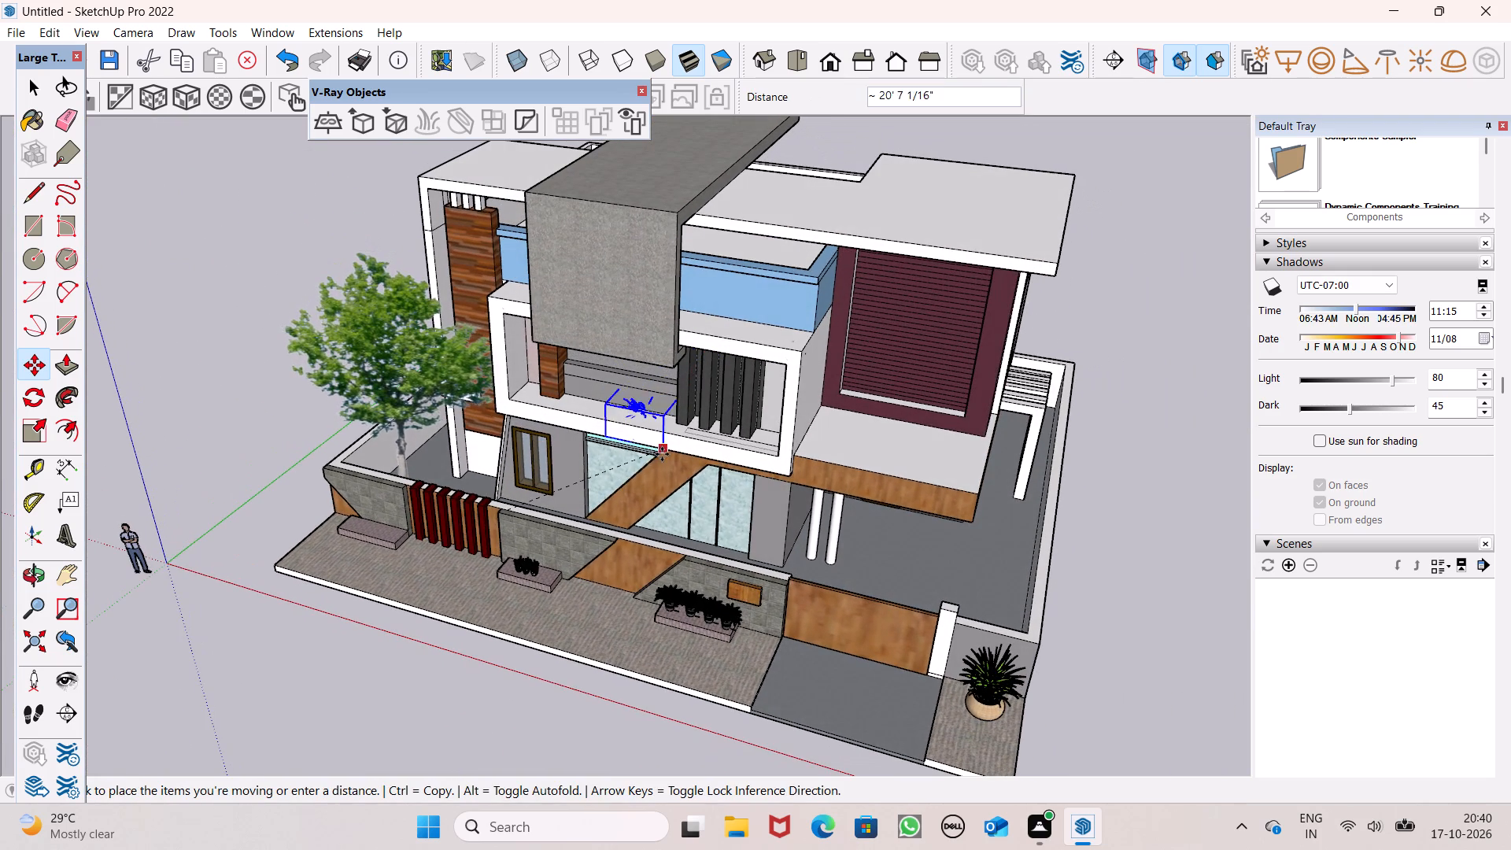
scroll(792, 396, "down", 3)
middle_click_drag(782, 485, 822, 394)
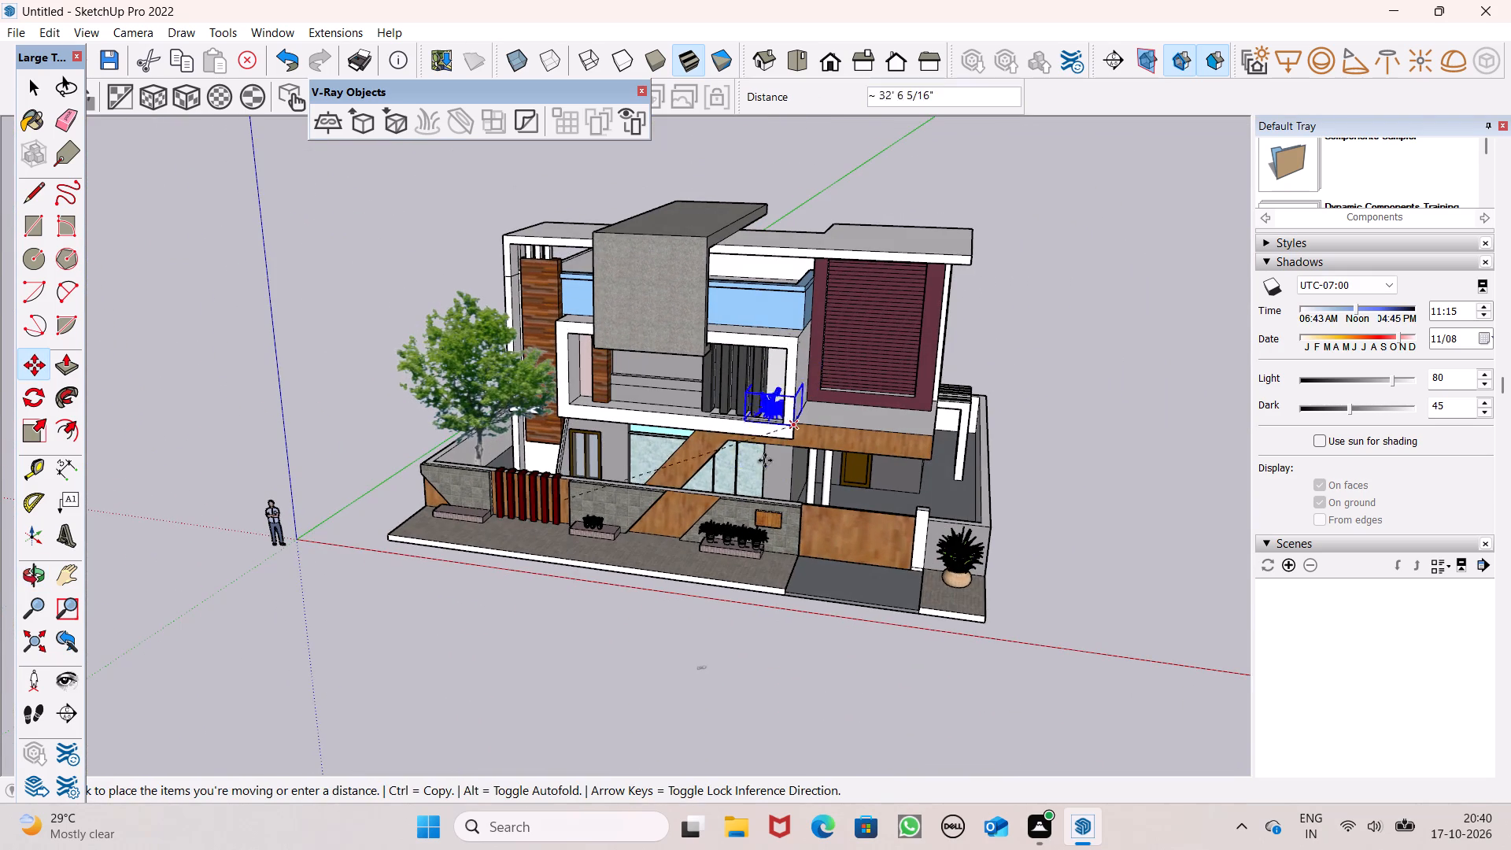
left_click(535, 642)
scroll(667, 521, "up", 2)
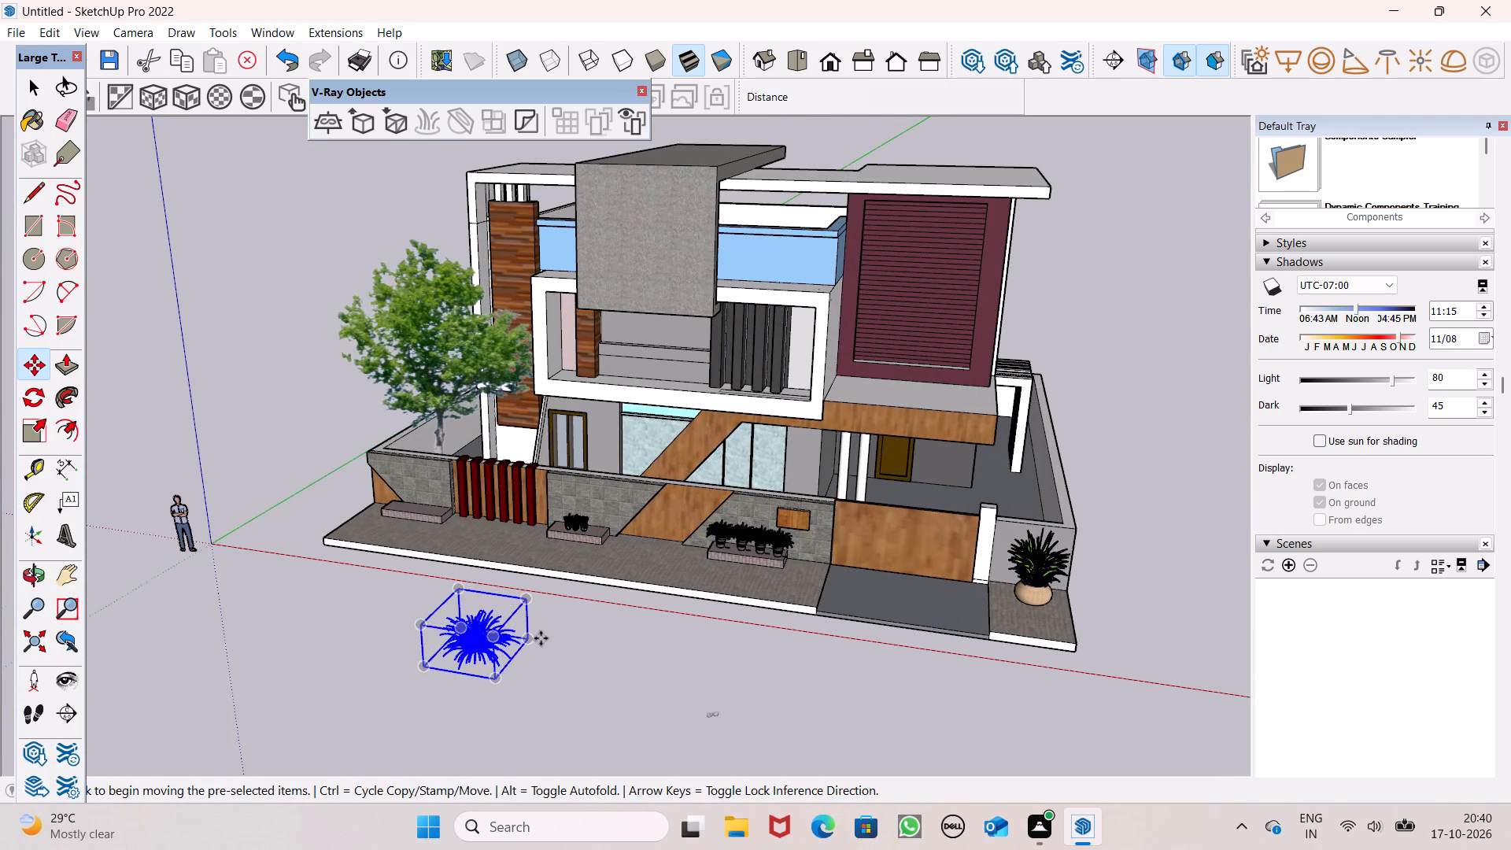
Move the basket grass plant from the ground up onto the first-floor balcony beside the wooden column.
left_click_drag(538, 640, 689, 384)
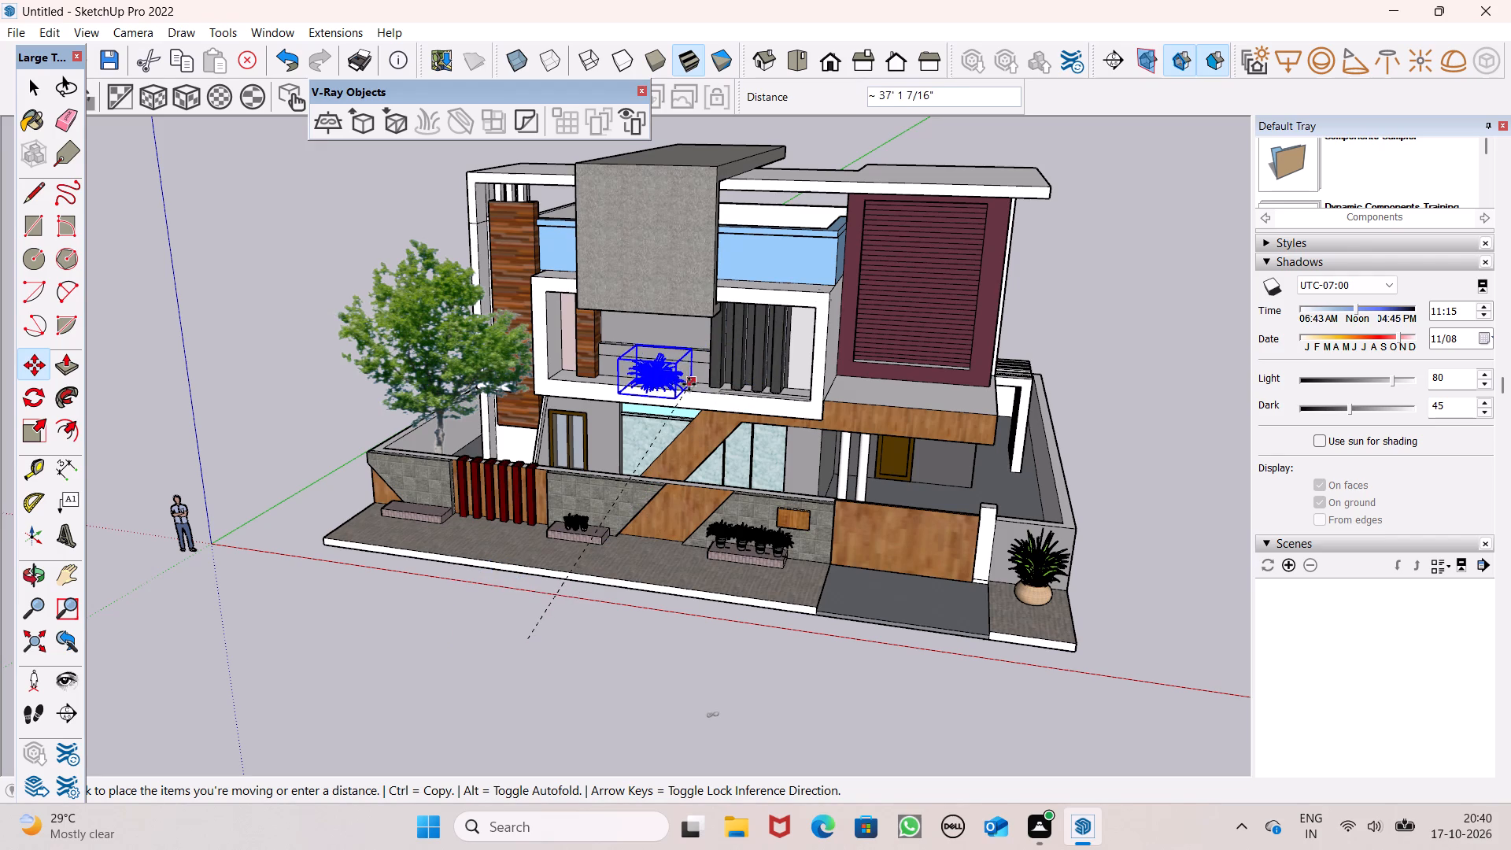
left_click_drag(689, 384, 667, 380)
Shift the basket grass about 4 1/2" along the balcony's front ledge toward the wooden column.
scroll(688, 375, "up", 7)
middle_click_drag(848, 457, 670, 501)
scroll(670, 501, "up", 1)
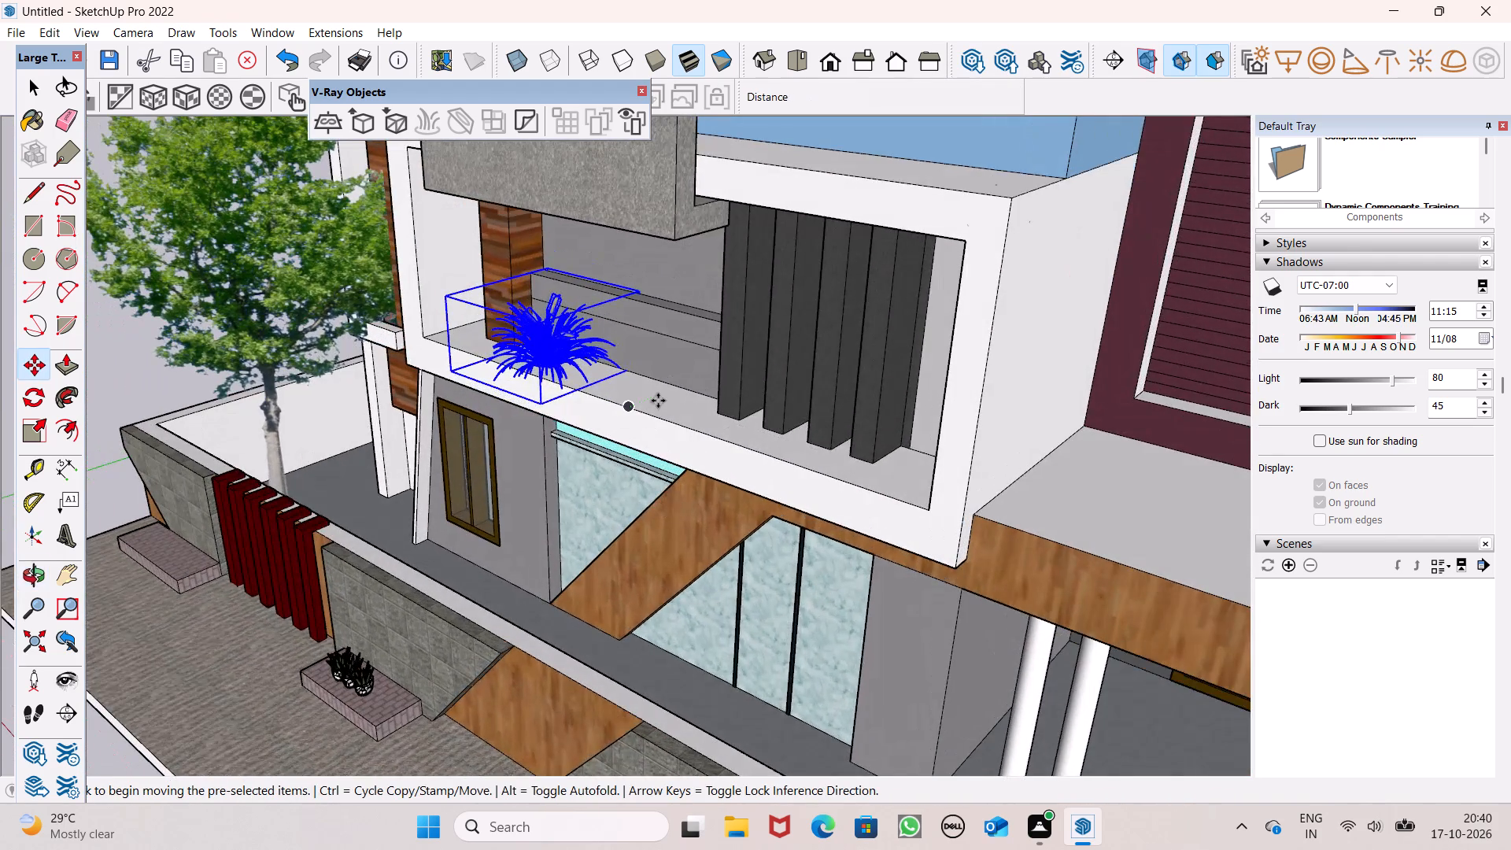
scroll(658, 401, "down", 6)
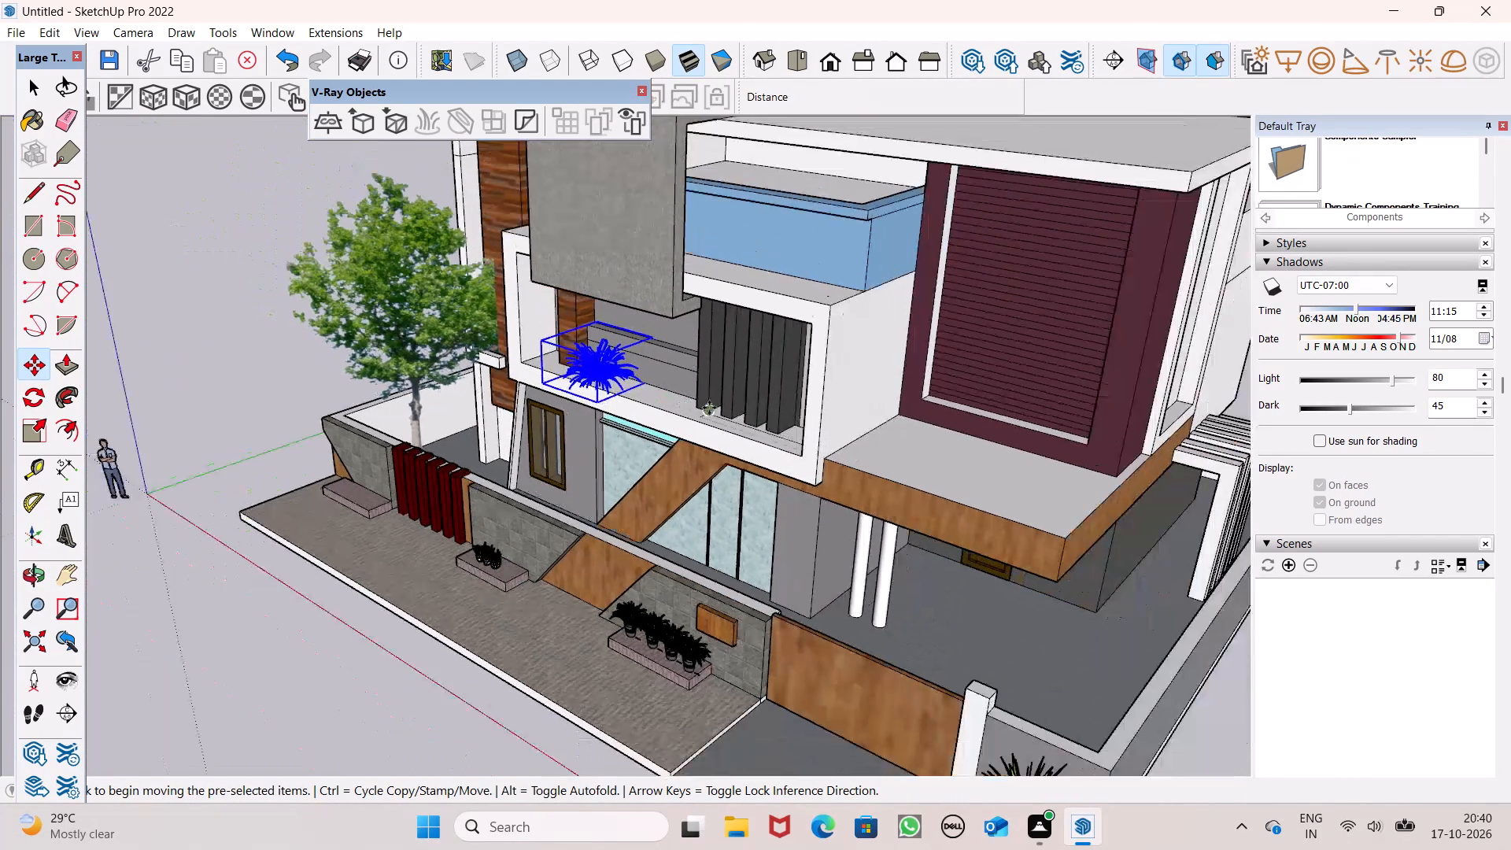
scroll(713, 412, "down", 2)
middle_click_drag(709, 427, 831, 439)
middle_click_drag(676, 423, 1020, 431)
scroll(601, 411, "up", 1)
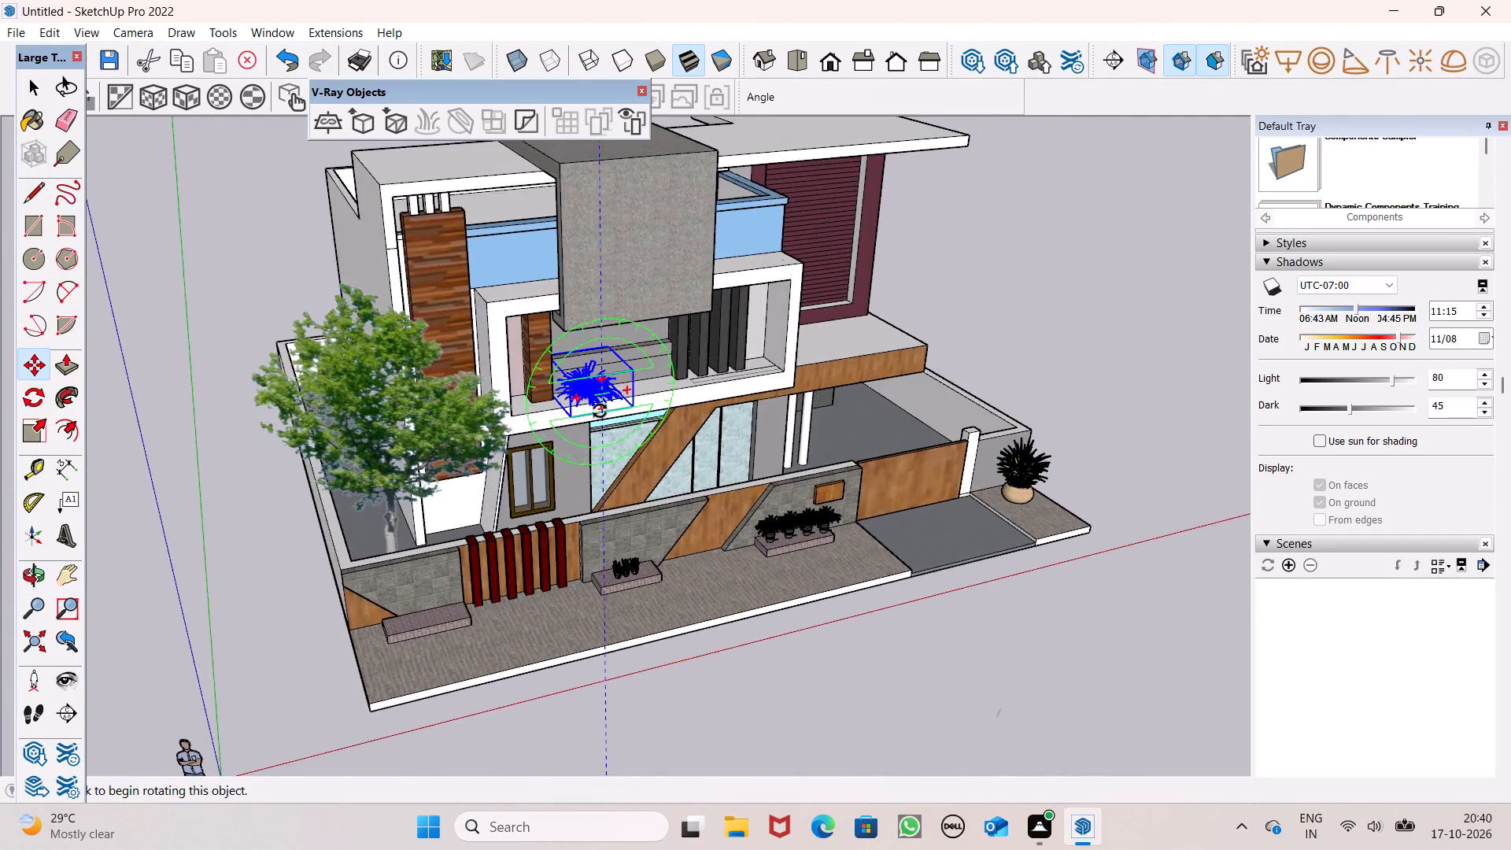
middle_click_drag(604, 420, 737, 449)
scroll(438, 397, "up", 7)
scroll(516, 440, "up", 6)
middle_click_drag(756, 473, 515, 475)
scroll(578, 489, "up", 1)
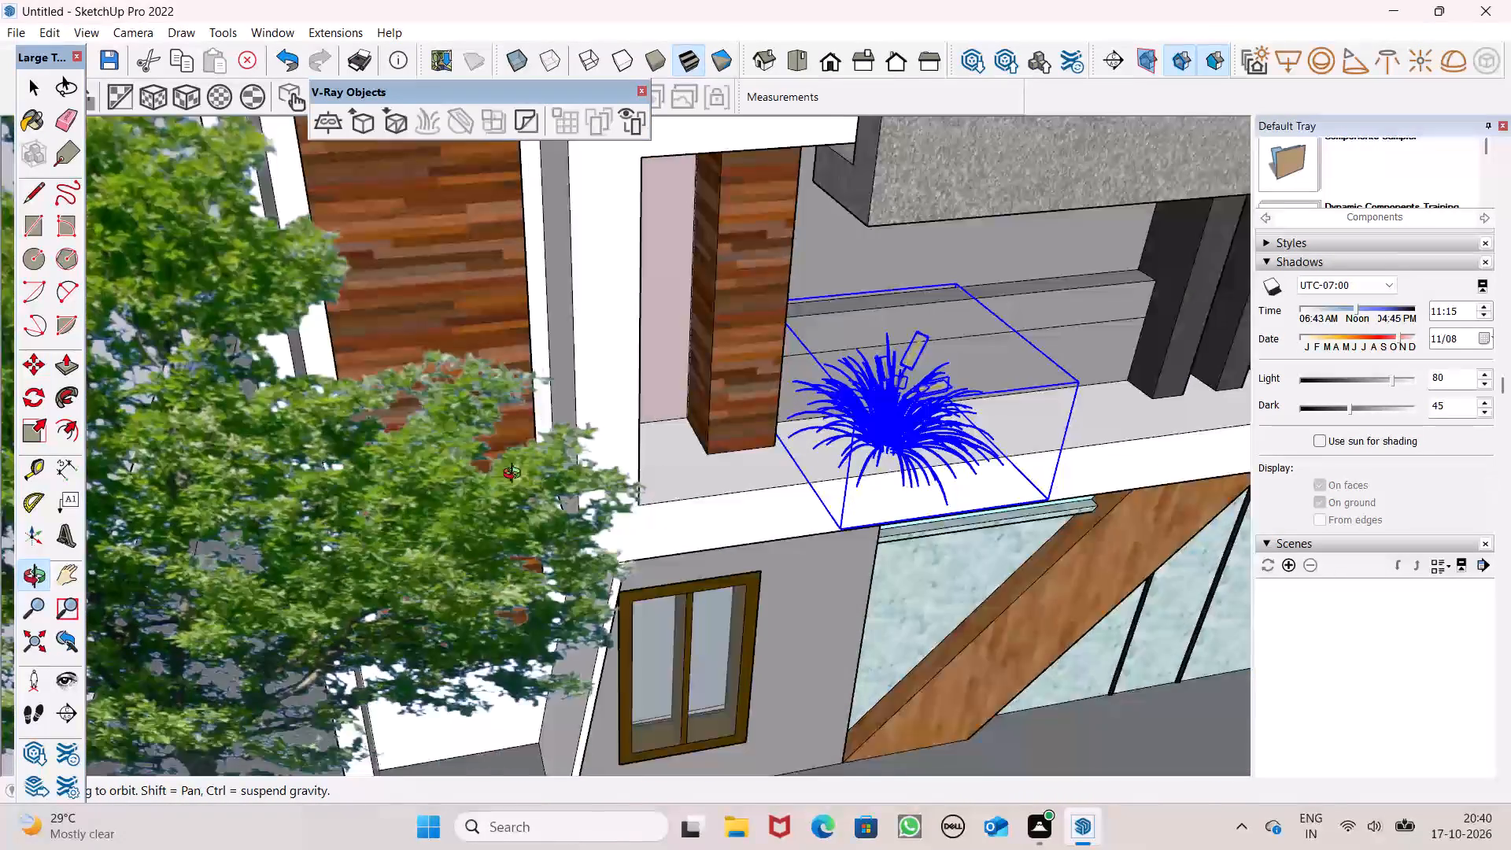
middle_click_drag(515, 475, 512, 475)
scroll(804, 553, "up", 4)
left_click_drag(848, 530, 826, 532)
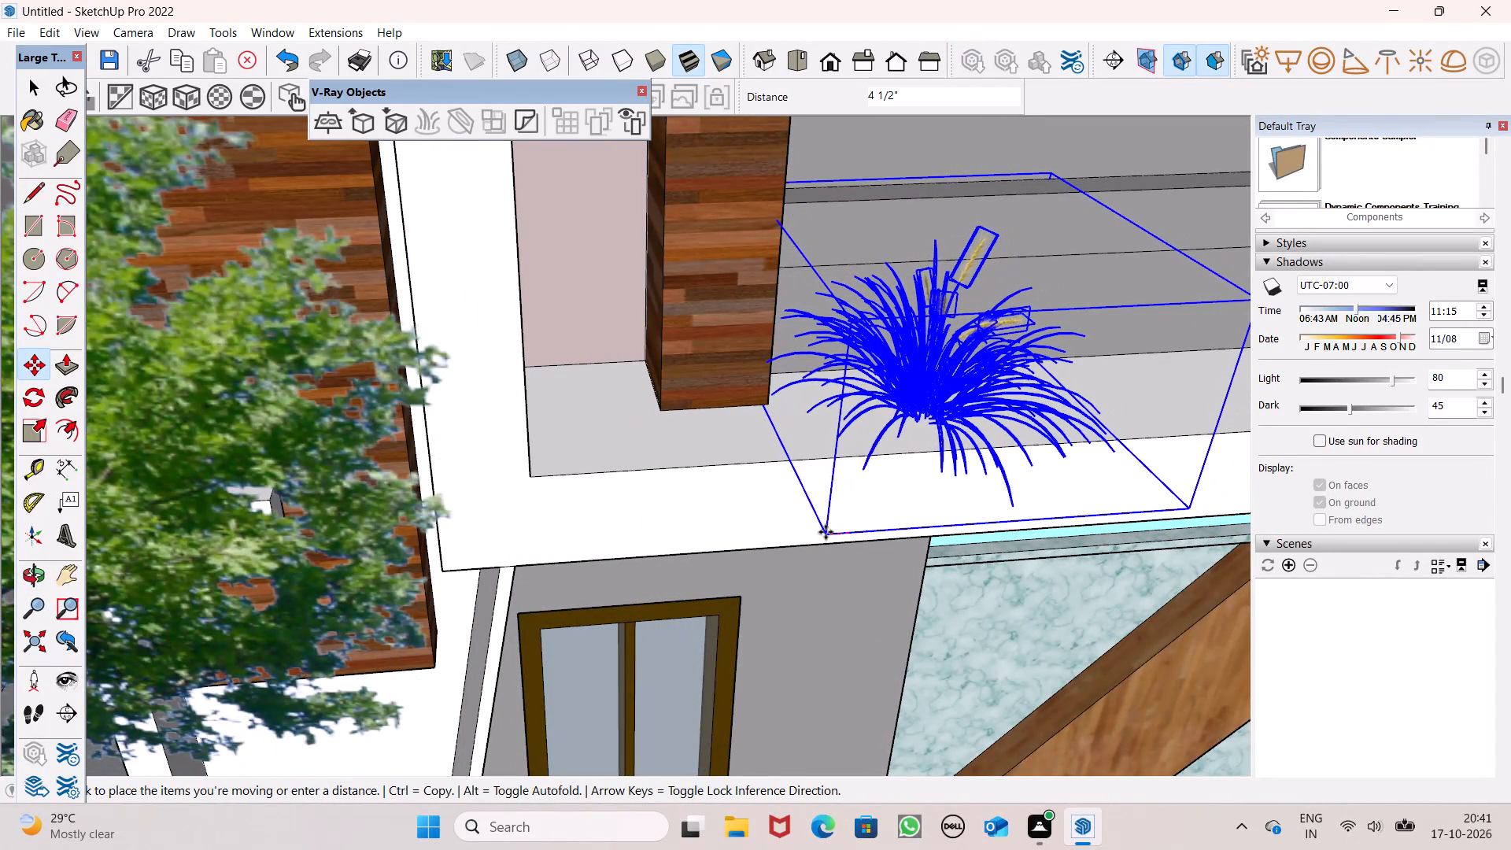
left_click_drag(826, 532, 826, 536)
Examine from several angles how the basket grass sits on the balcony's front ledge.
scroll(568, 385, "down", 10)
middle_click_drag(733, 458, 328, 401)
scroll(340, 394, "up", 1)
scroll(631, 412, "up", 6)
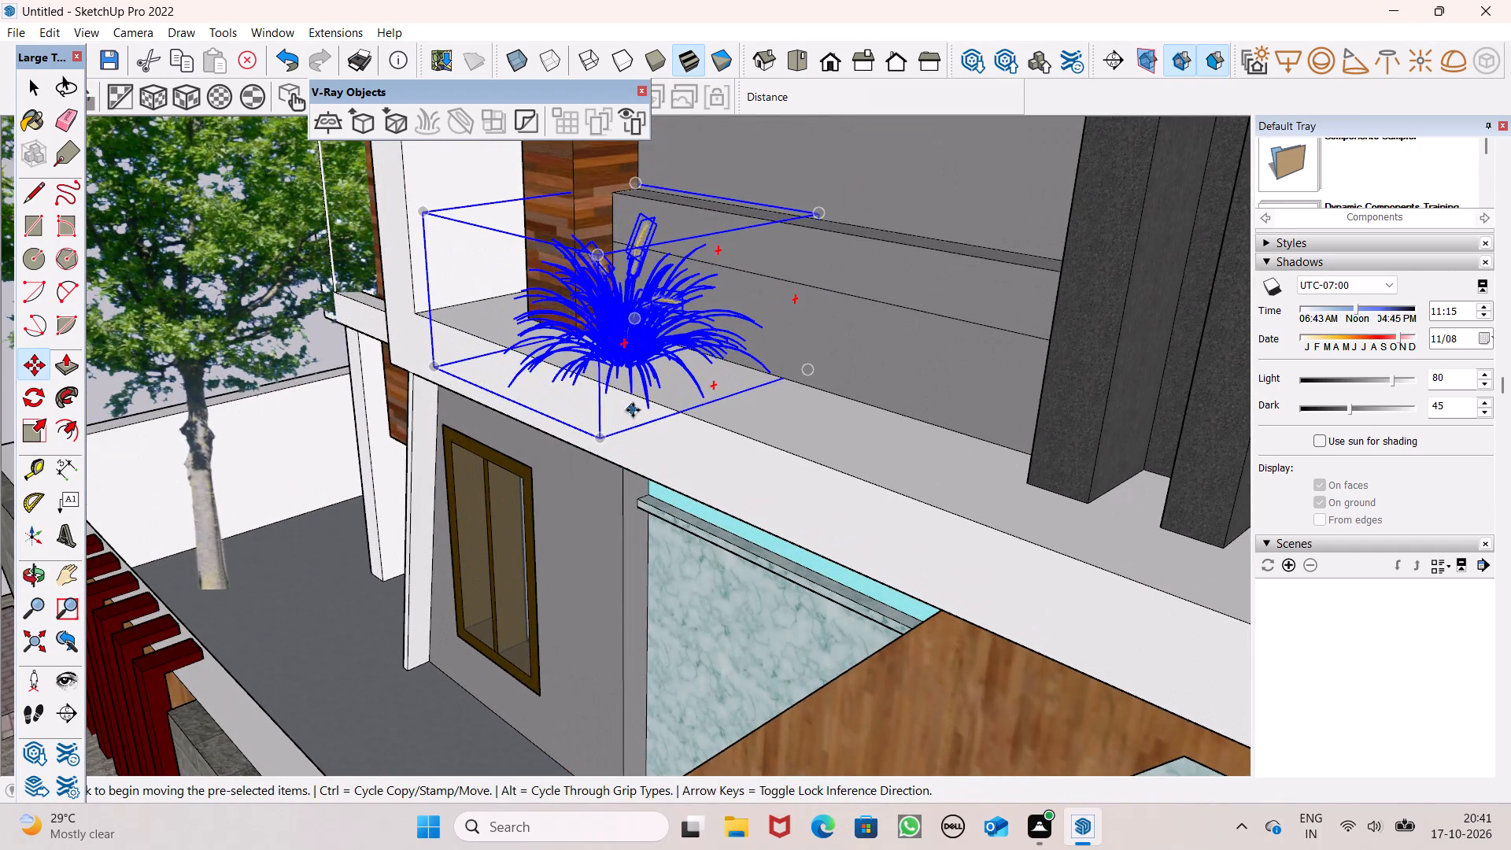
scroll(641, 415, "down", 3)
middle_click_drag(641, 429, 972, 530)
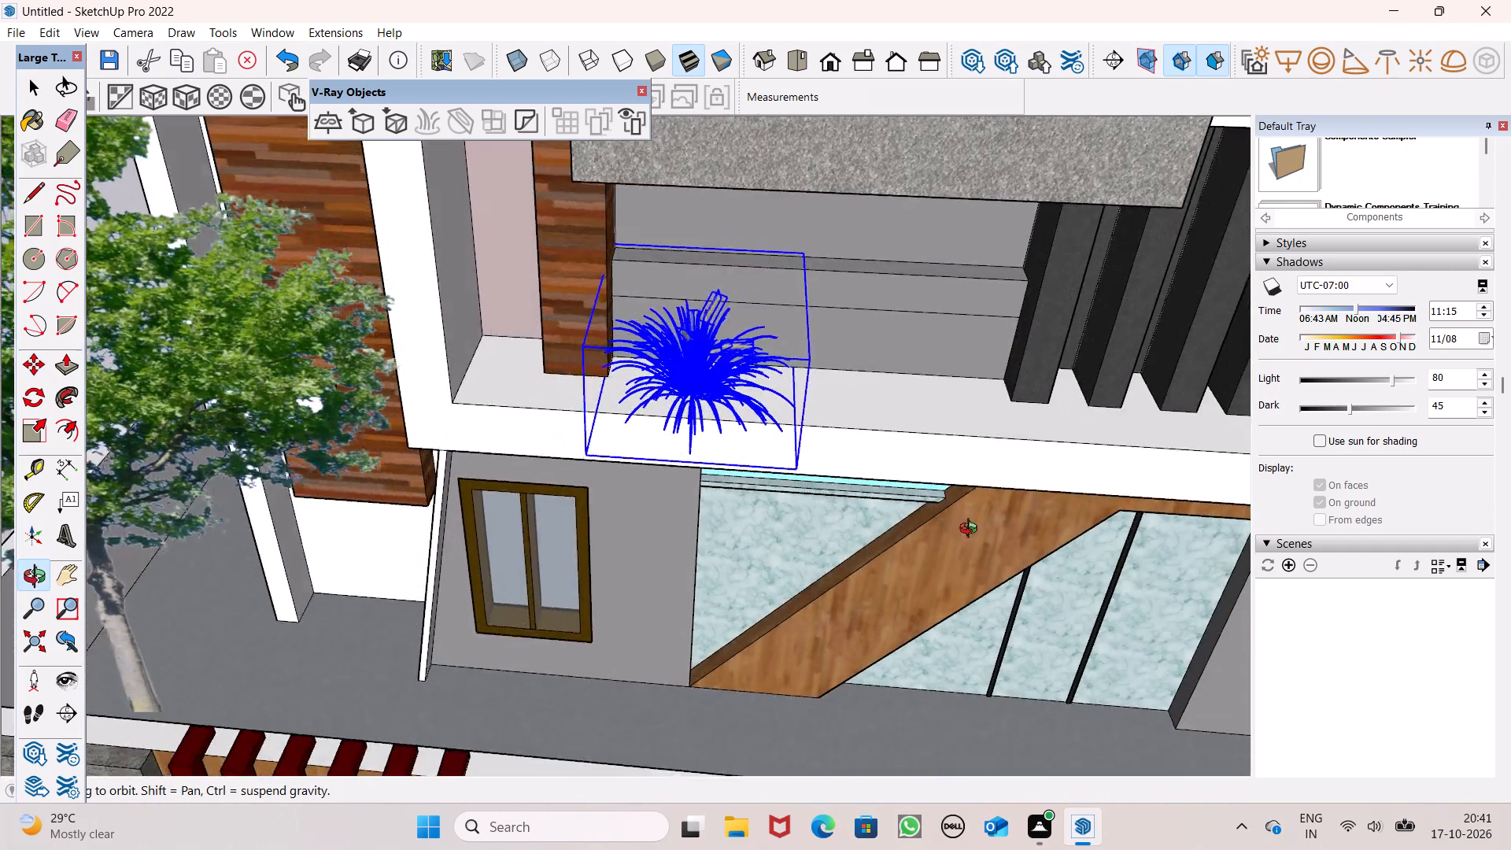
middle_click_drag(972, 530, 1006, 532)
scroll(730, 470, "up", 4)
scroll(698, 438, "down", 3)
middle_click_drag(717, 450, 316, 316)
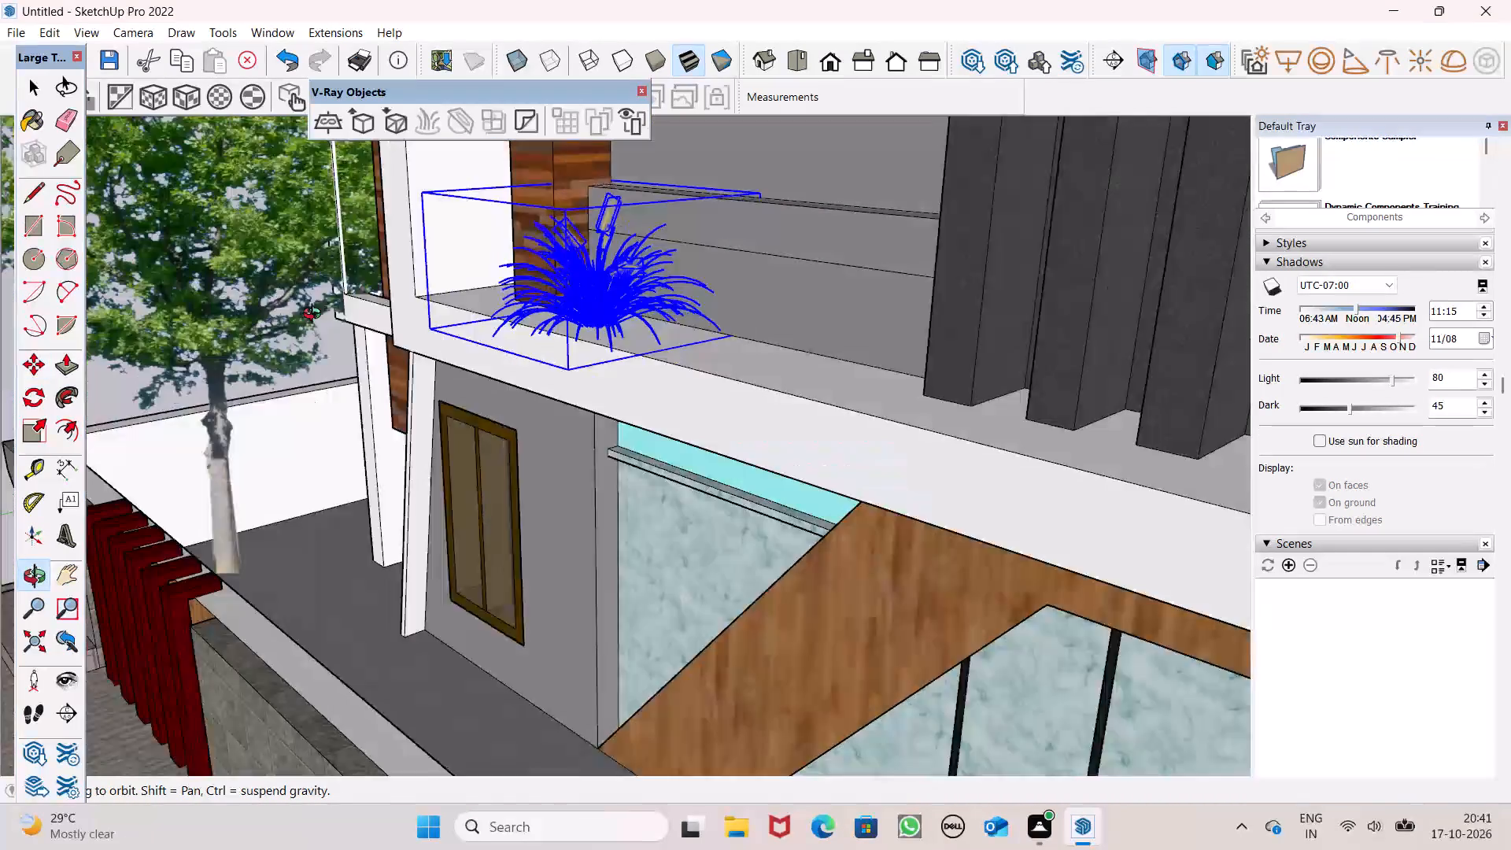
middle_click_drag(316, 316, 289, 309)
scroll(302, 313, "up", 1)
scroll(294, 314, "down", 2)
middle_click_drag(523, 362, 519, 380)
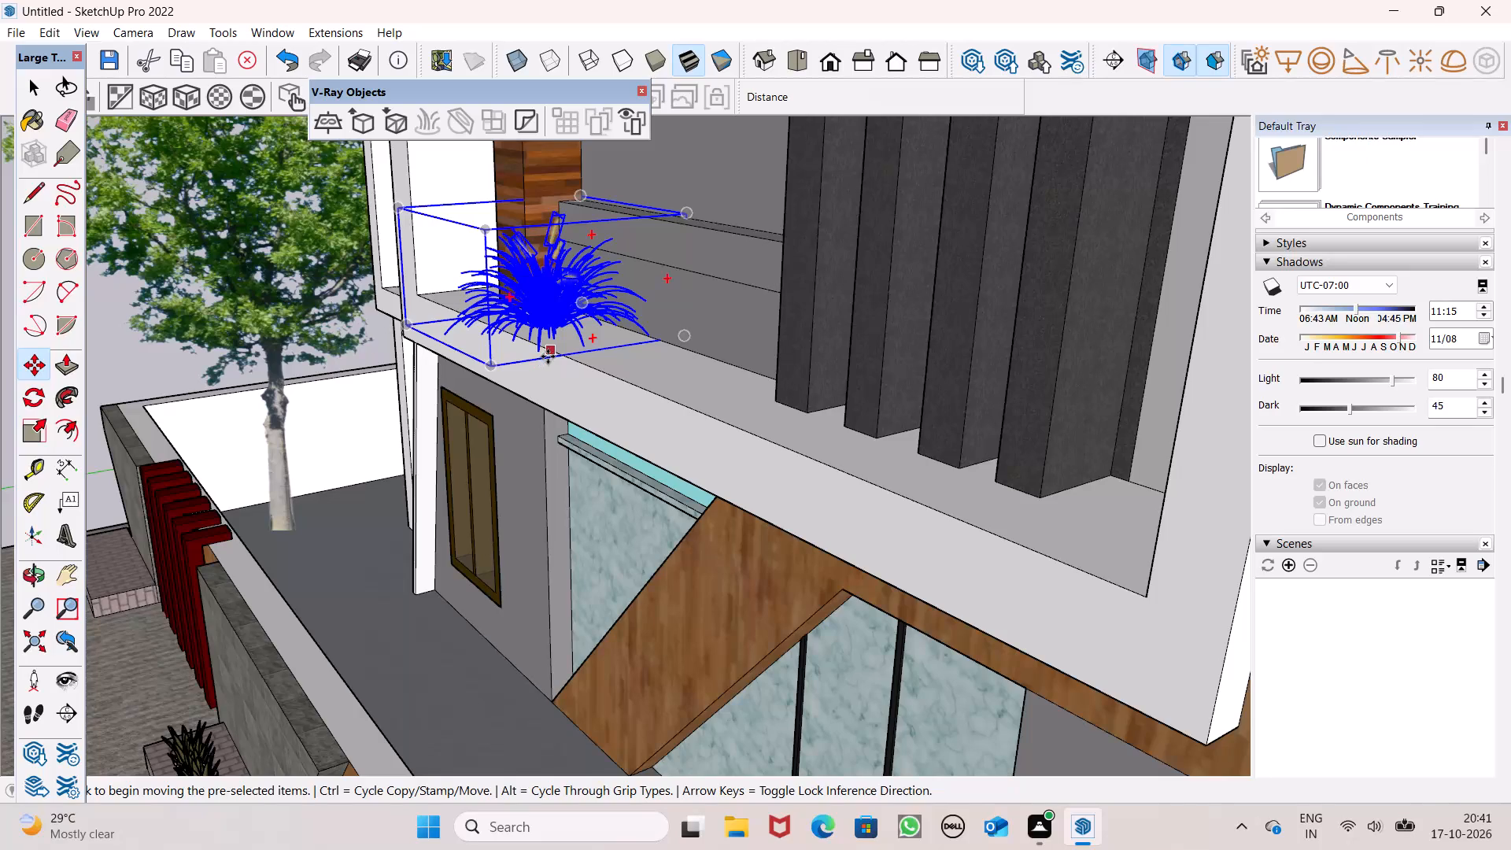
Copy the basket grass along the balcony's front ledge, placing one duplicate beside the original.
key("m")
key("Return")
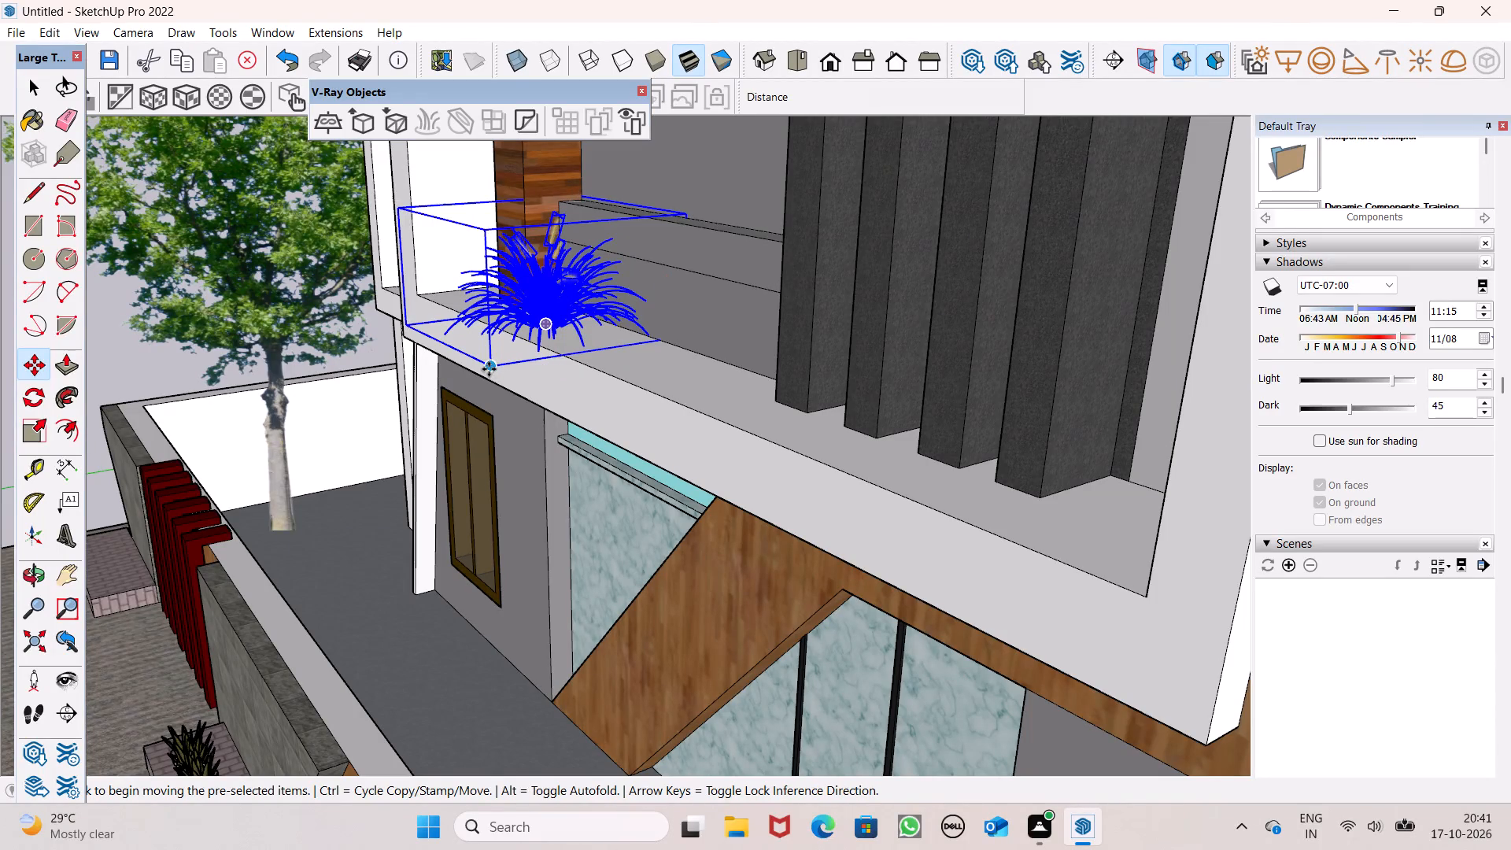
left_click_drag(487, 368, 575, 413)
double_click(575, 413)
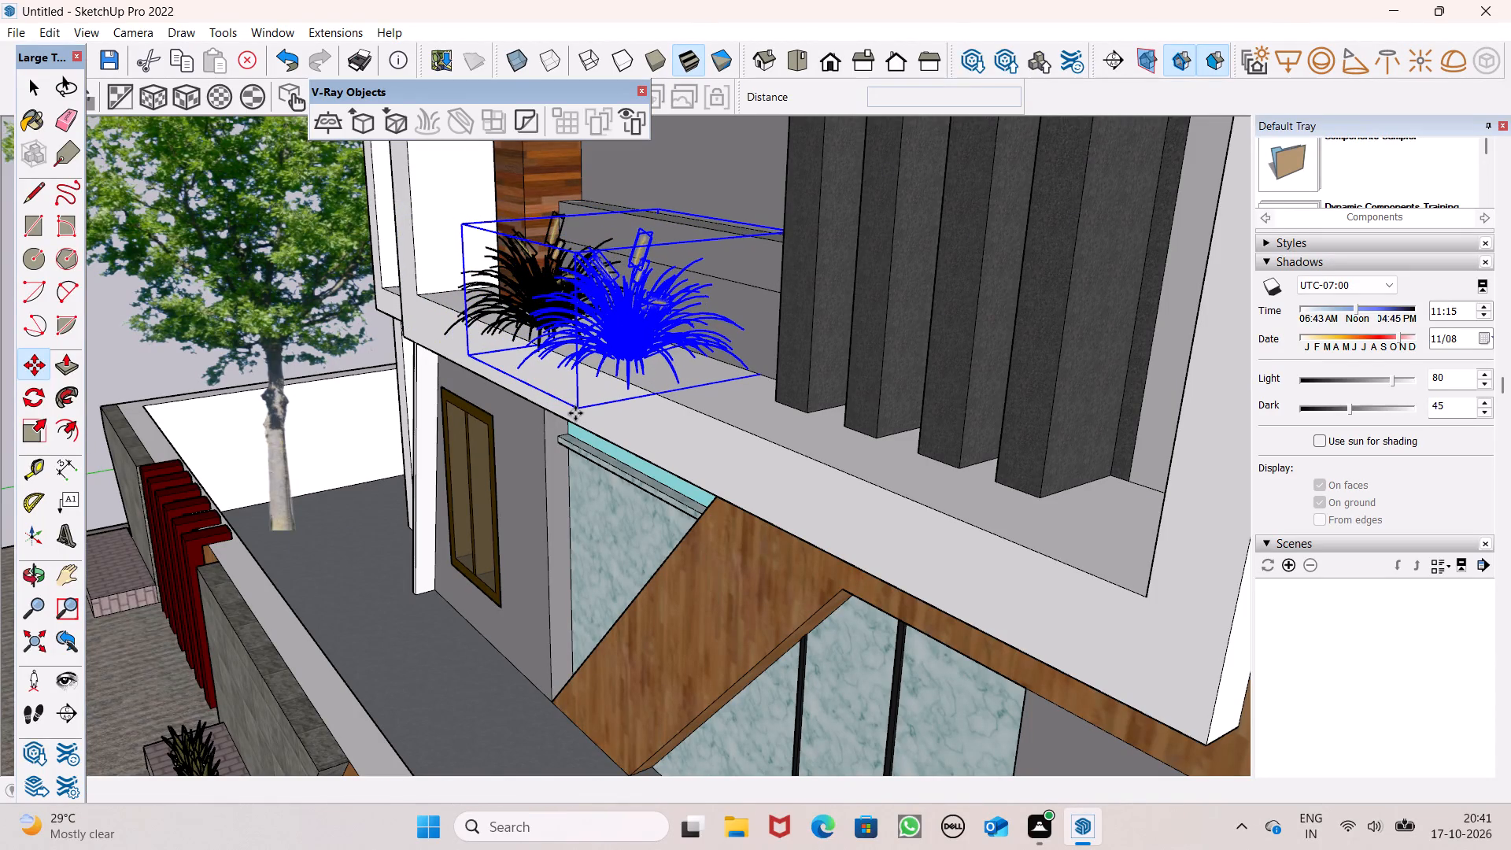
middle_click_drag(631, 423, 800, 505)
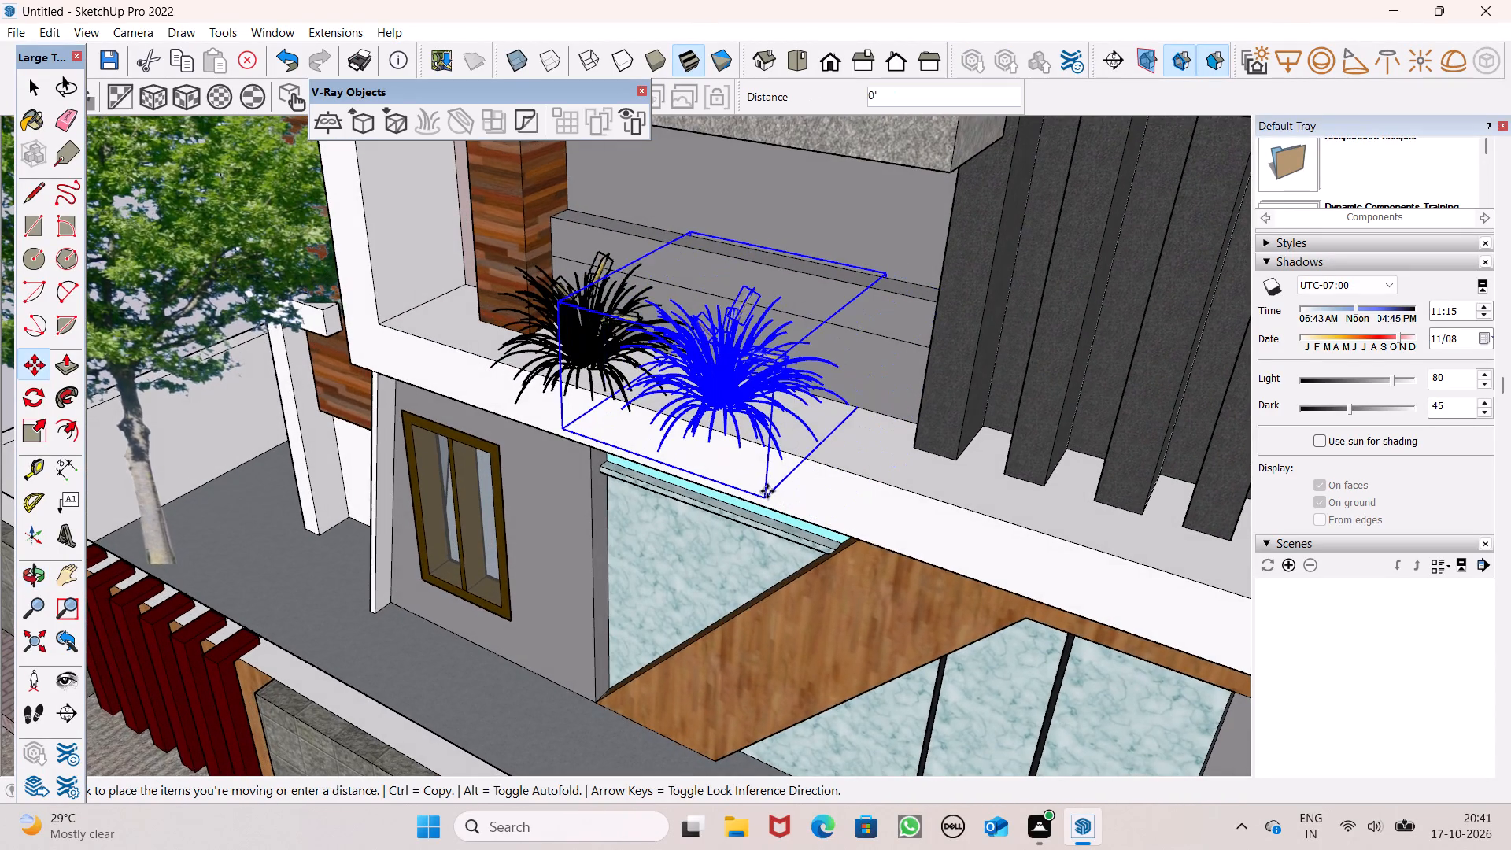
left_click(777, 492)
Copy the basket grass three more times along the balcony ledge, a little over 4' apart, past the dark slats to the far end.
scroll(693, 455, "down", 4)
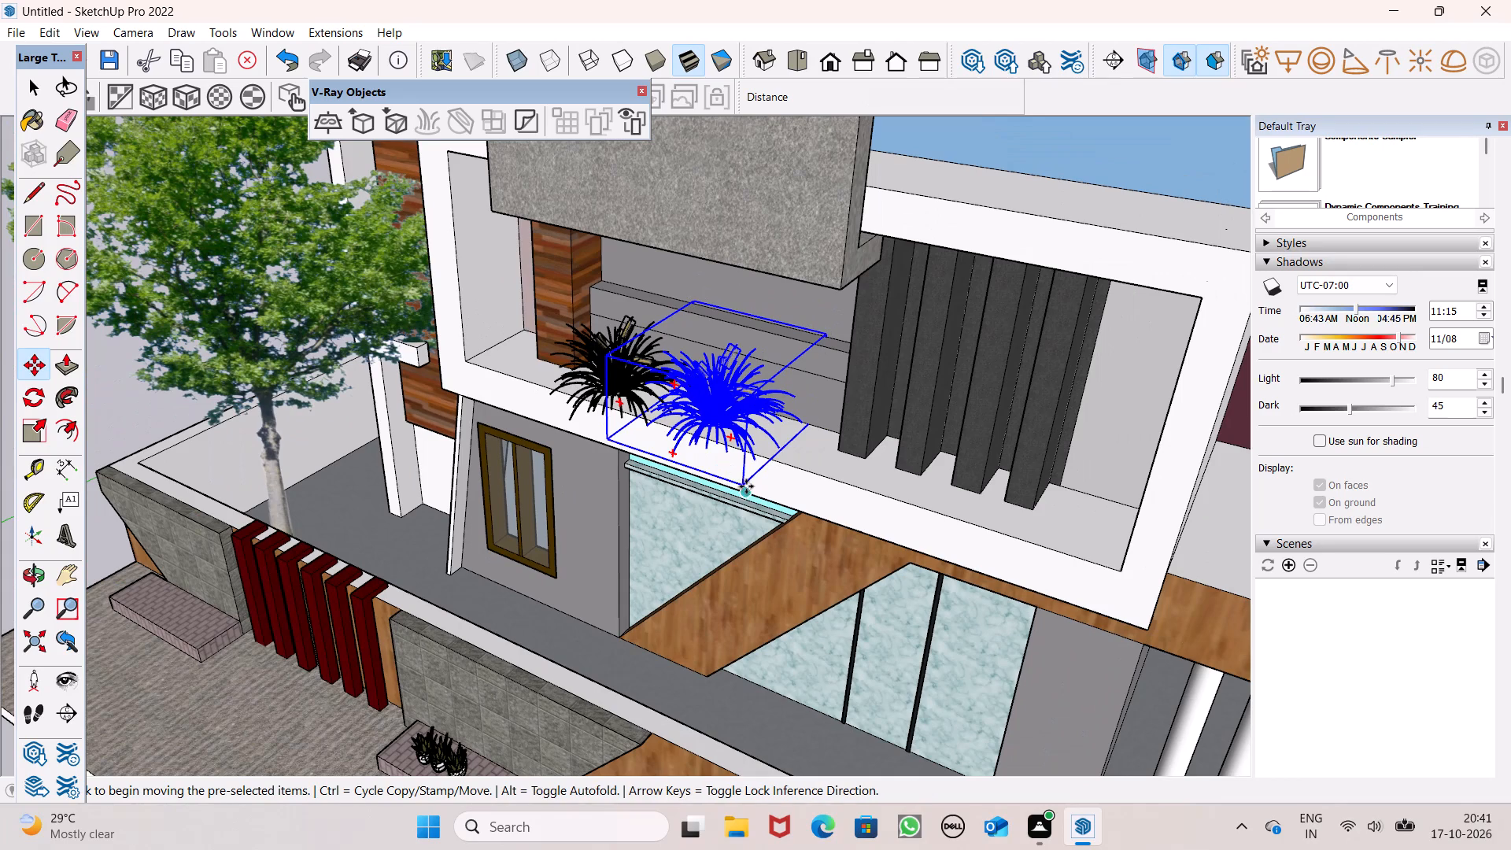
left_click_drag(744, 487, 855, 538)
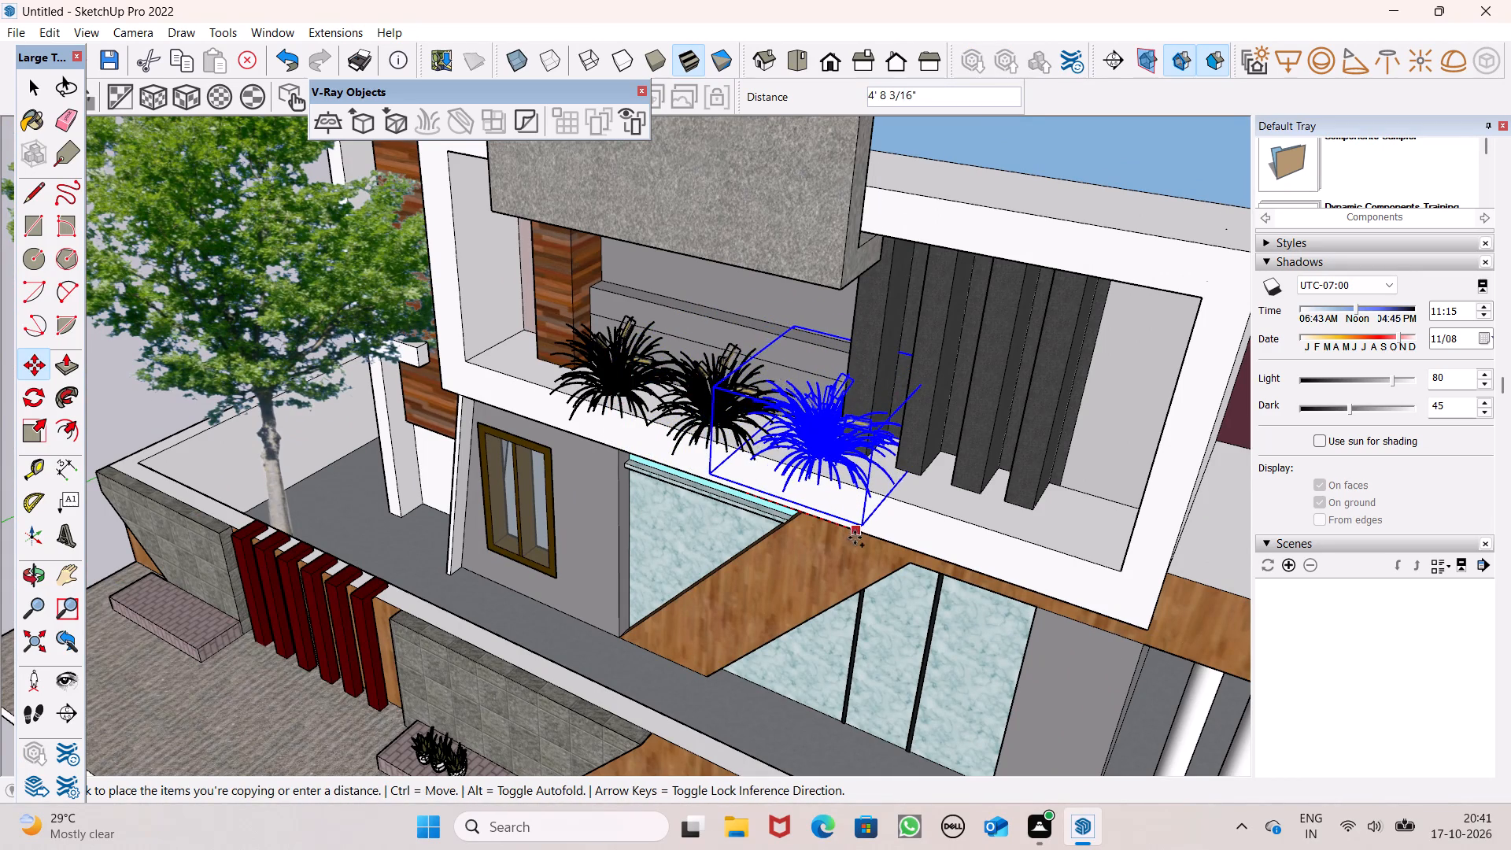
left_click_drag(855, 538, 855, 540)
left_click_drag(863, 525, 911, 539)
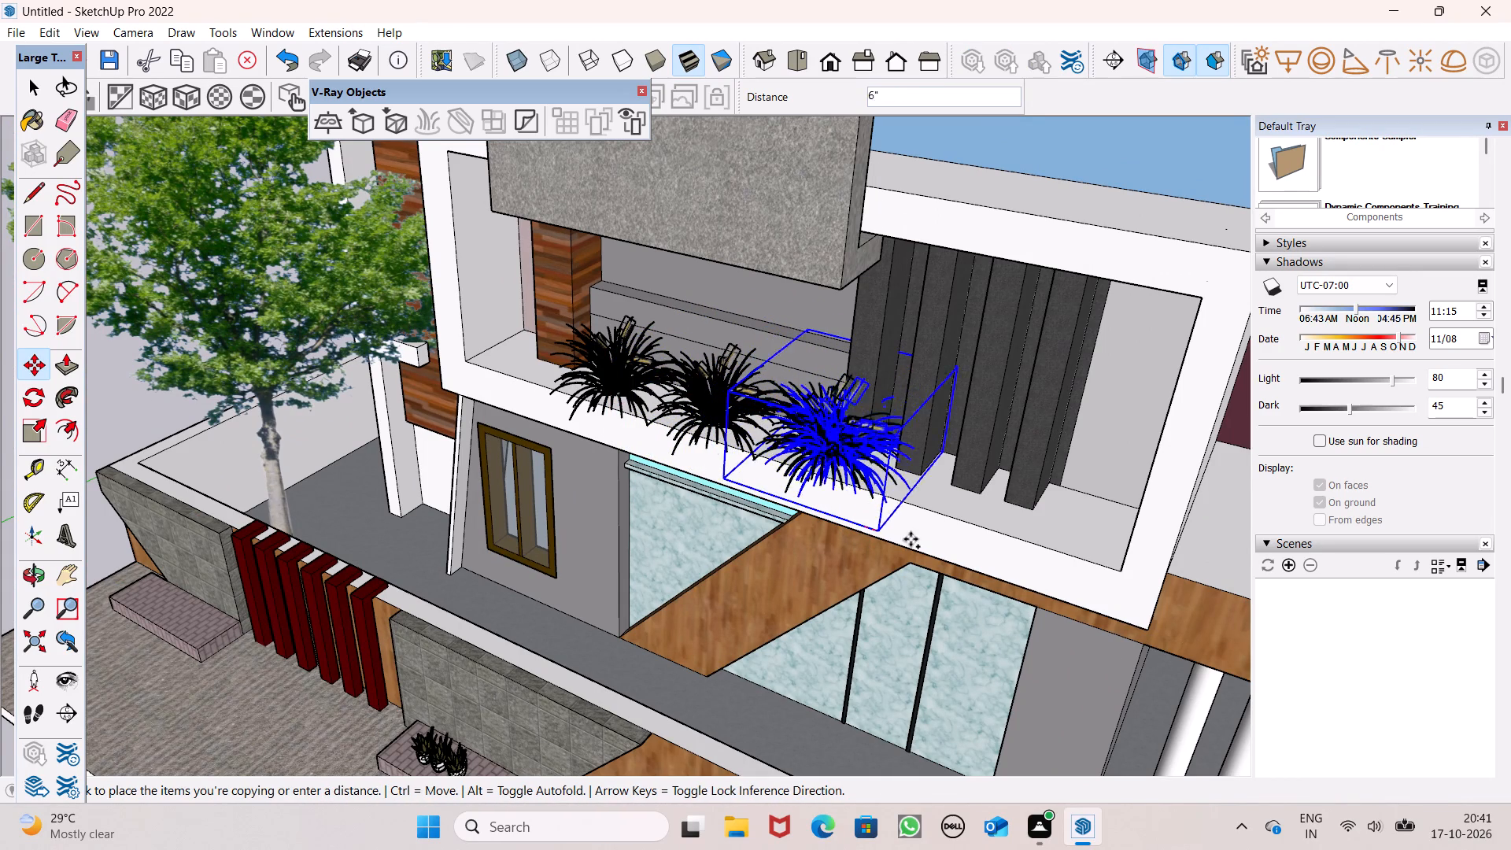
left_click_drag(911, 539, 983, 552)
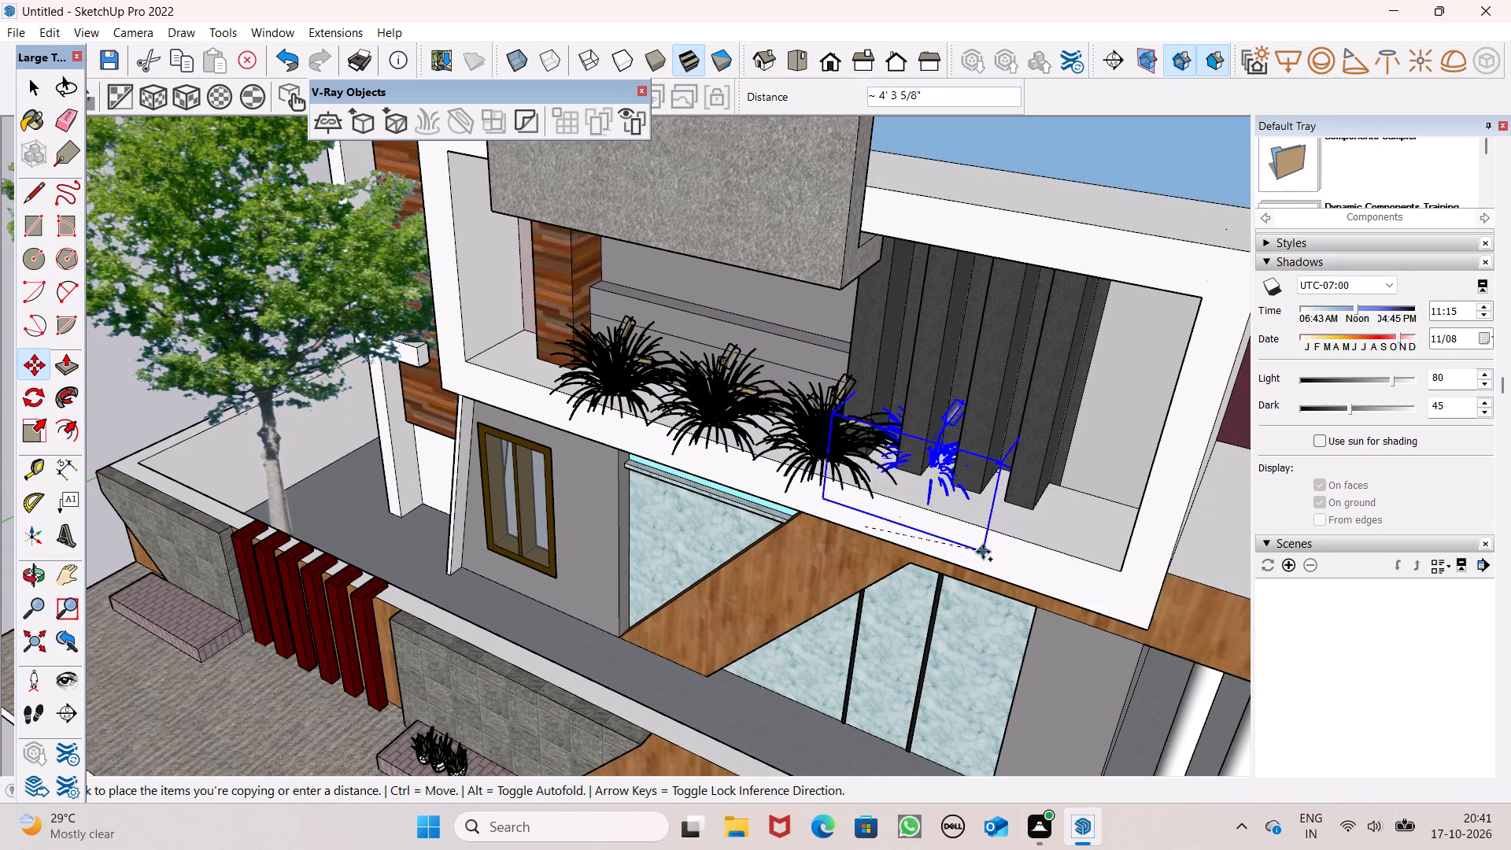
left_click_drag(983, 552, 975, 555)
left_click_drag(976, 556, 1052, 565, "ctrl")
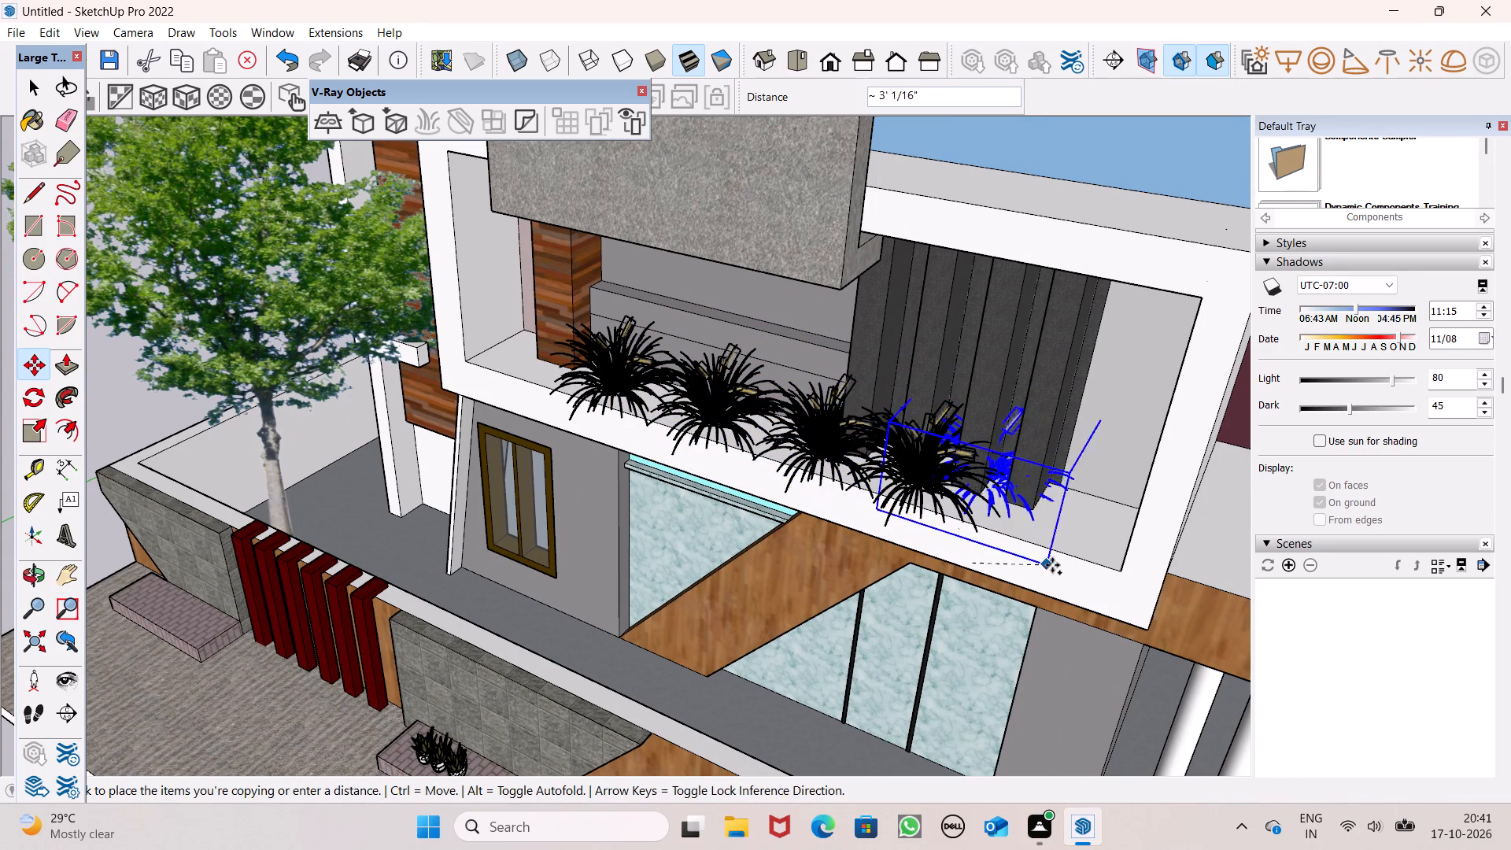
left_click_drag(1052, 565, 1106, 605, "ctrl")
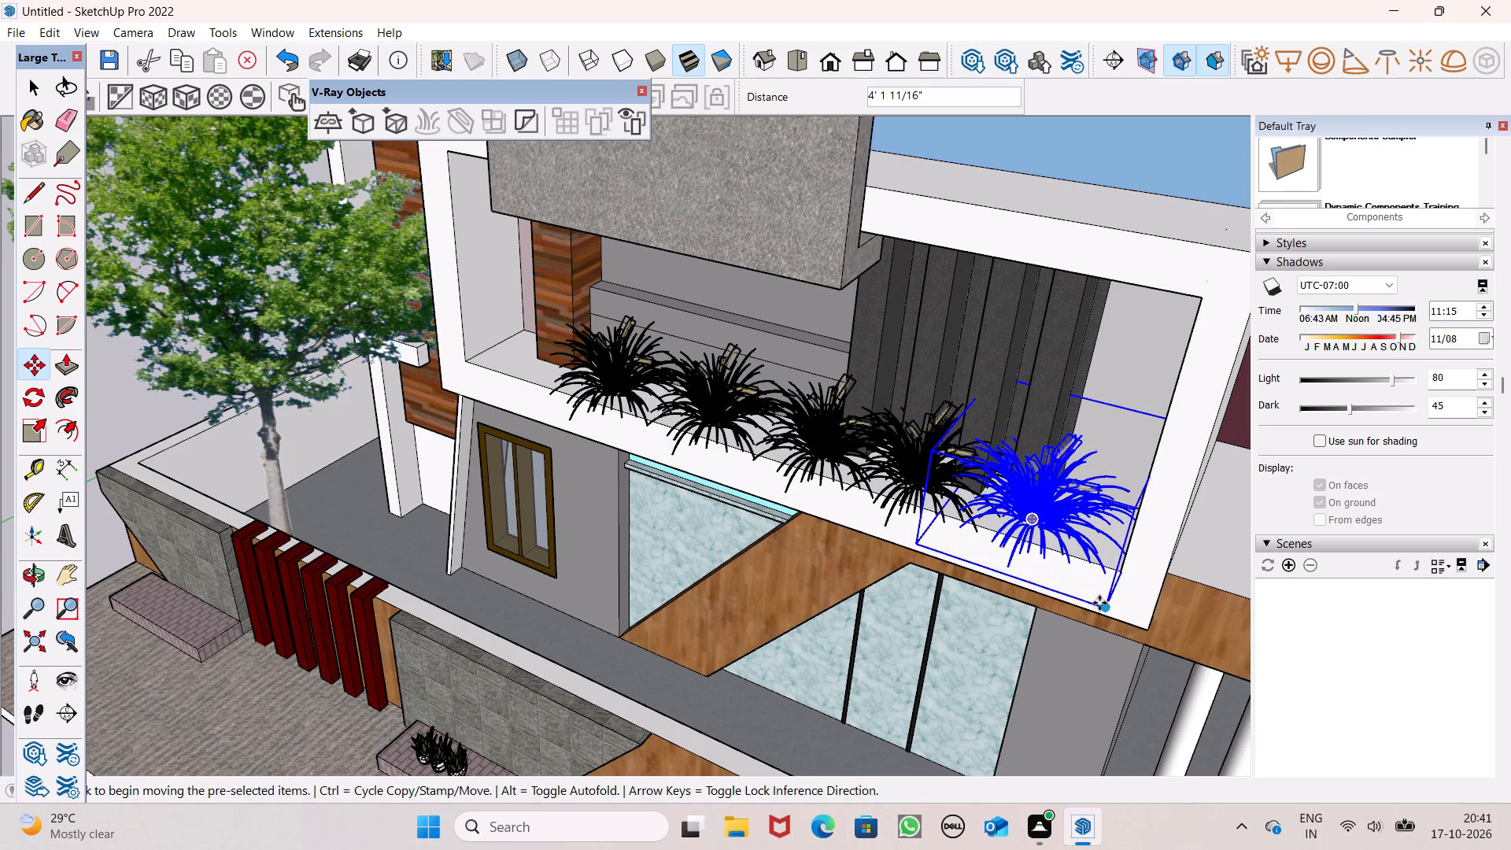
scroll(1093, 552, "down", 7)
key("space")
left_click(360, 253)
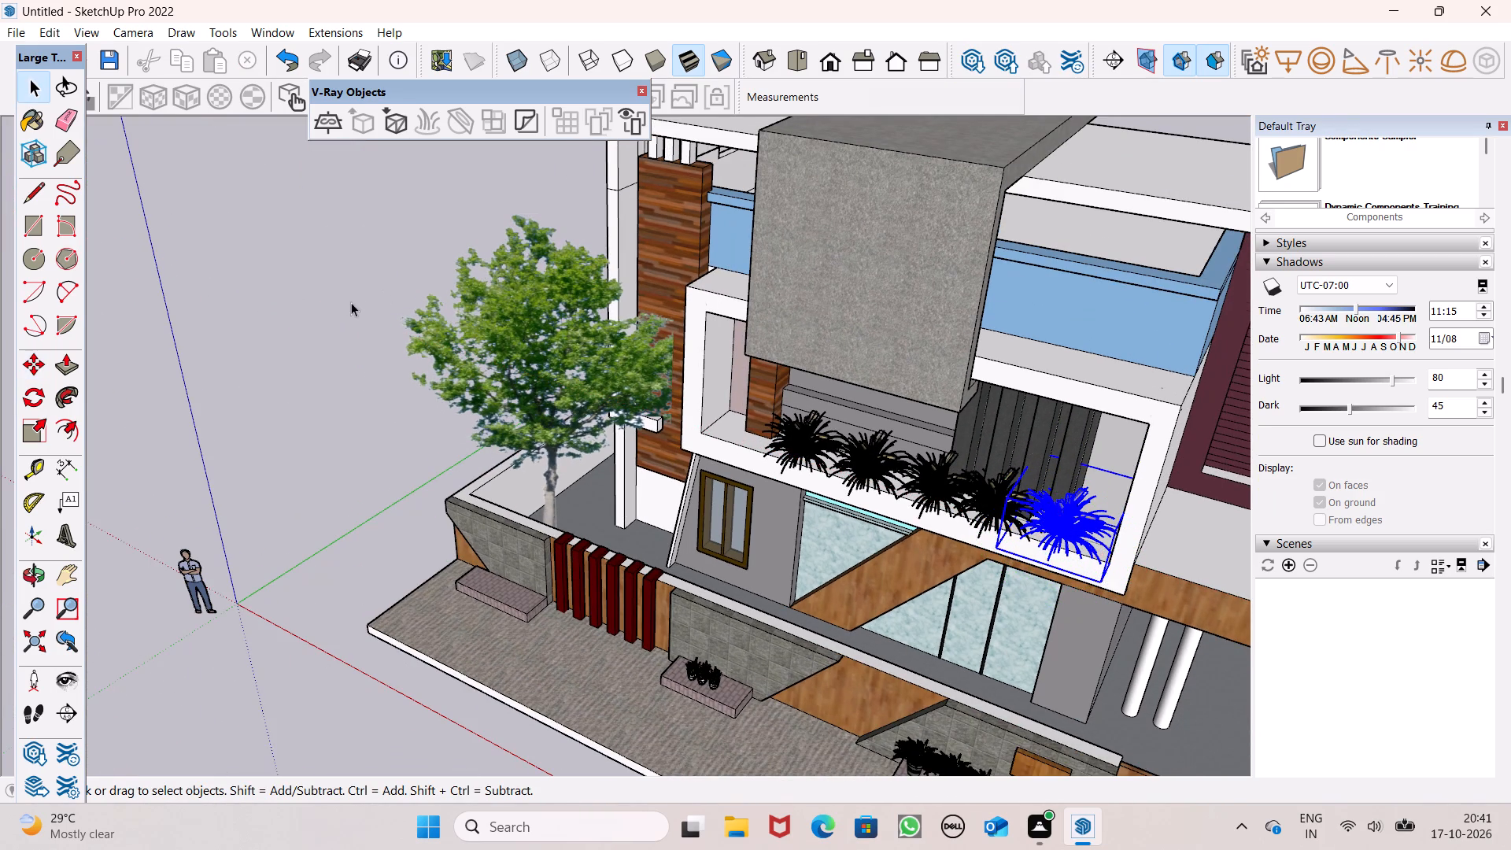
Examine the basket grass row on the balcony up close and then within the whole front elevation.
scroll(351, 308, "down", 3)
middle_click_drag(539, 490, 770, 468)
scroll(778, 431, "up", 14)
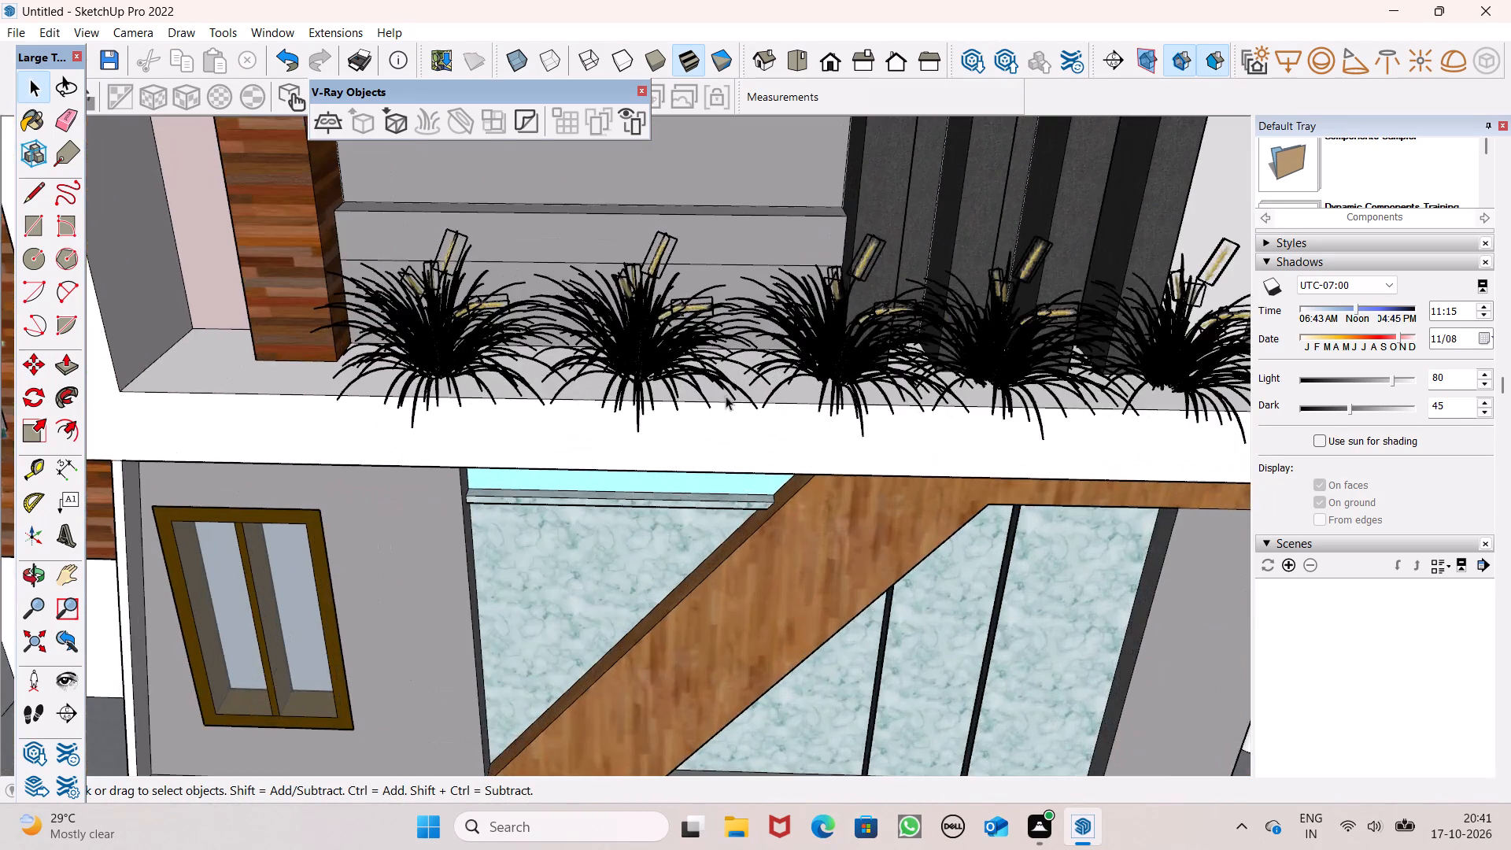
scroll(709, 394, "up", 1)
middle_click_drag(704, 401, 815, 397)
scroll(806, 412, "up", 1)
scroll(642, 379, "up", 8)
scroll(624, 294, "up", 5)
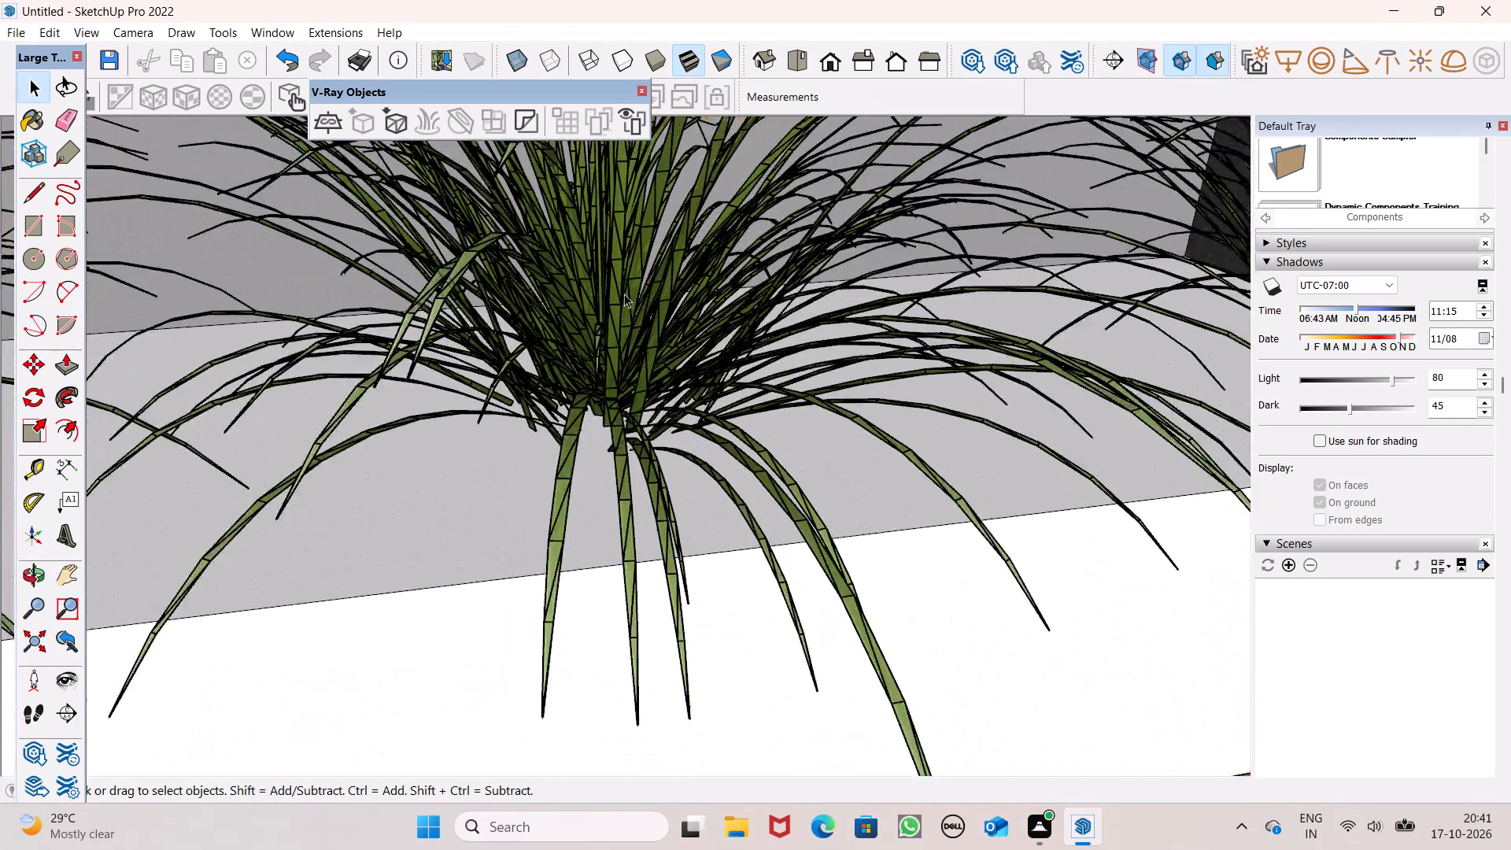
scroll(624, 294, "up", 2)
scroll(593, 383, "up", 15)
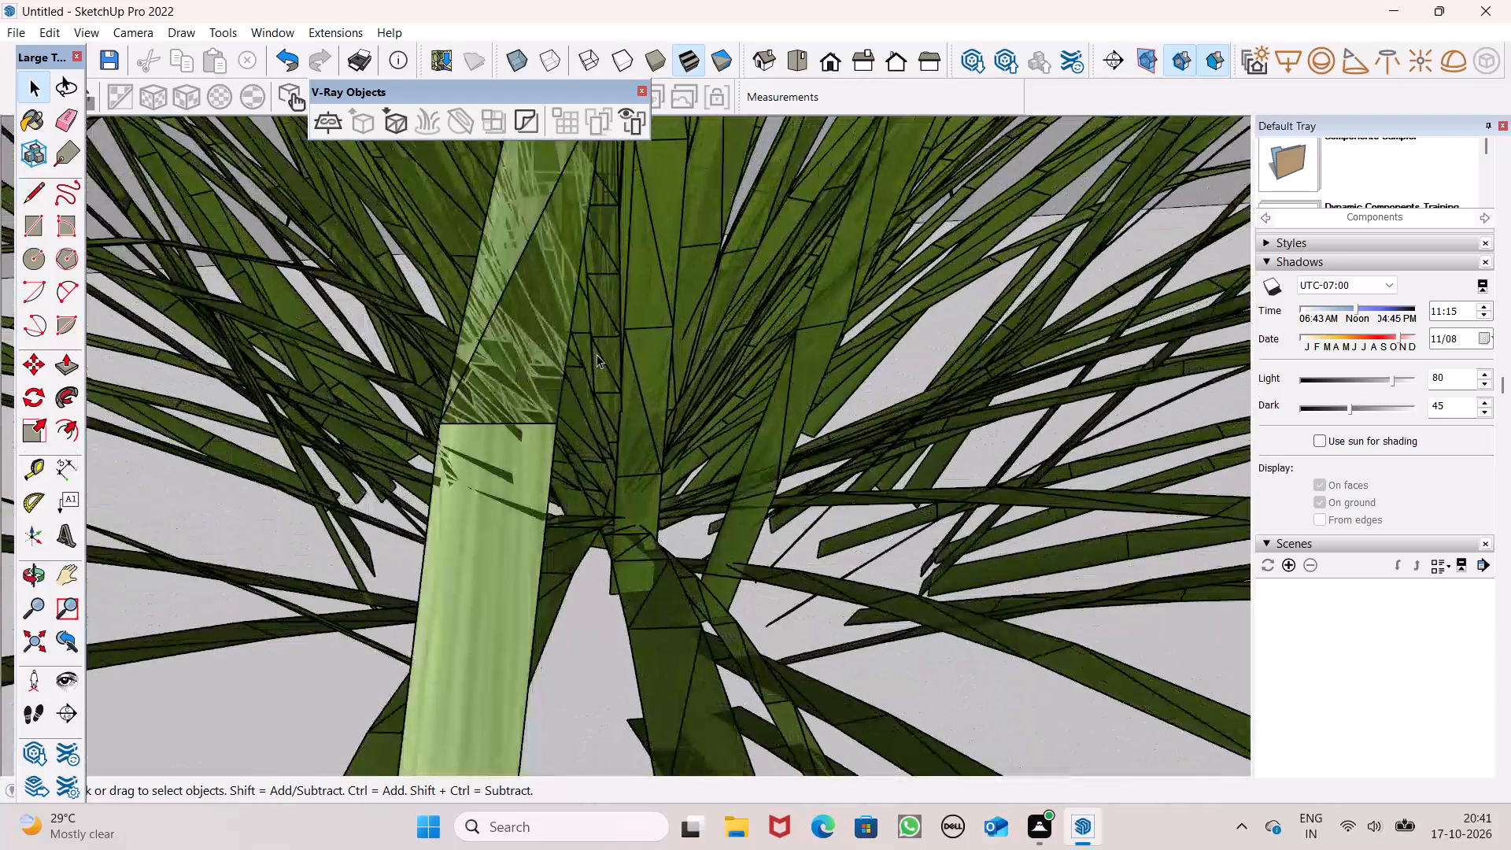
scroll(597, 353, "down", 20)
scroll(597, 353, "down", 17)
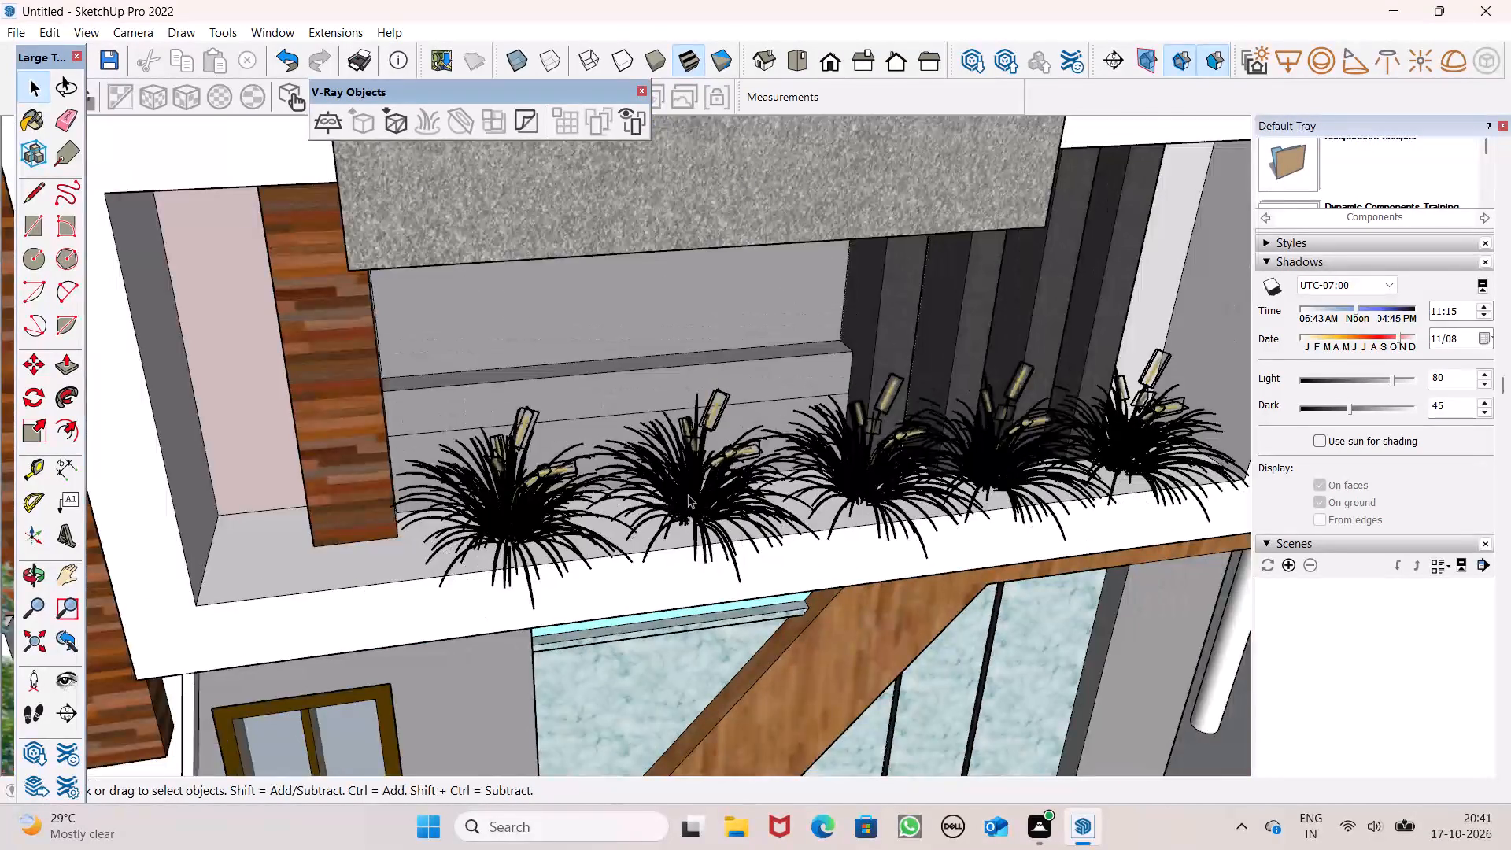
scroll(688, 494, "down", 11)
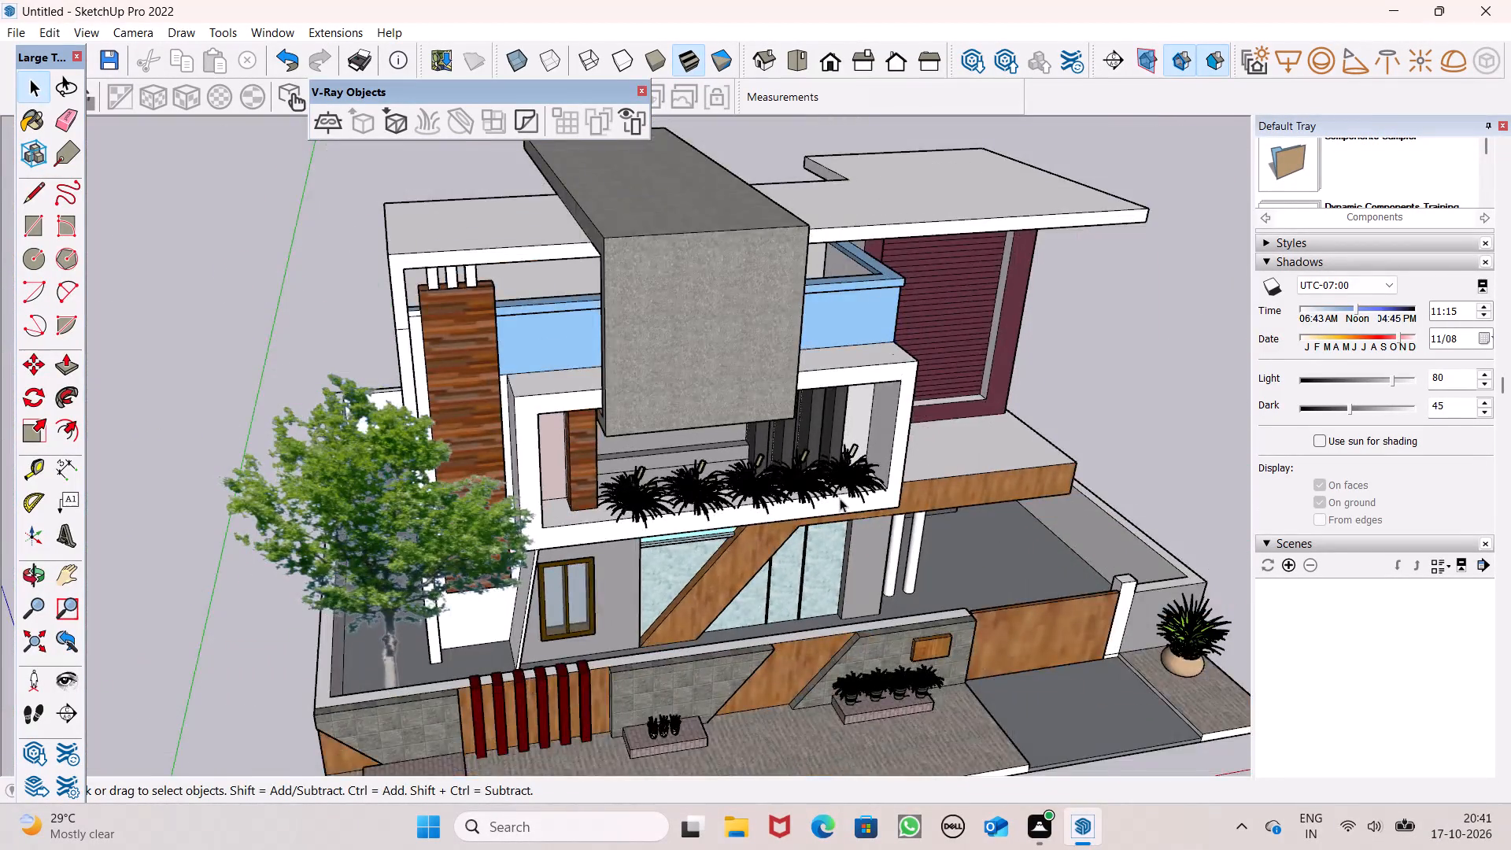
middle_click_drag(828, 490, 691, 357)
scroll(932, 399, "down", 4)
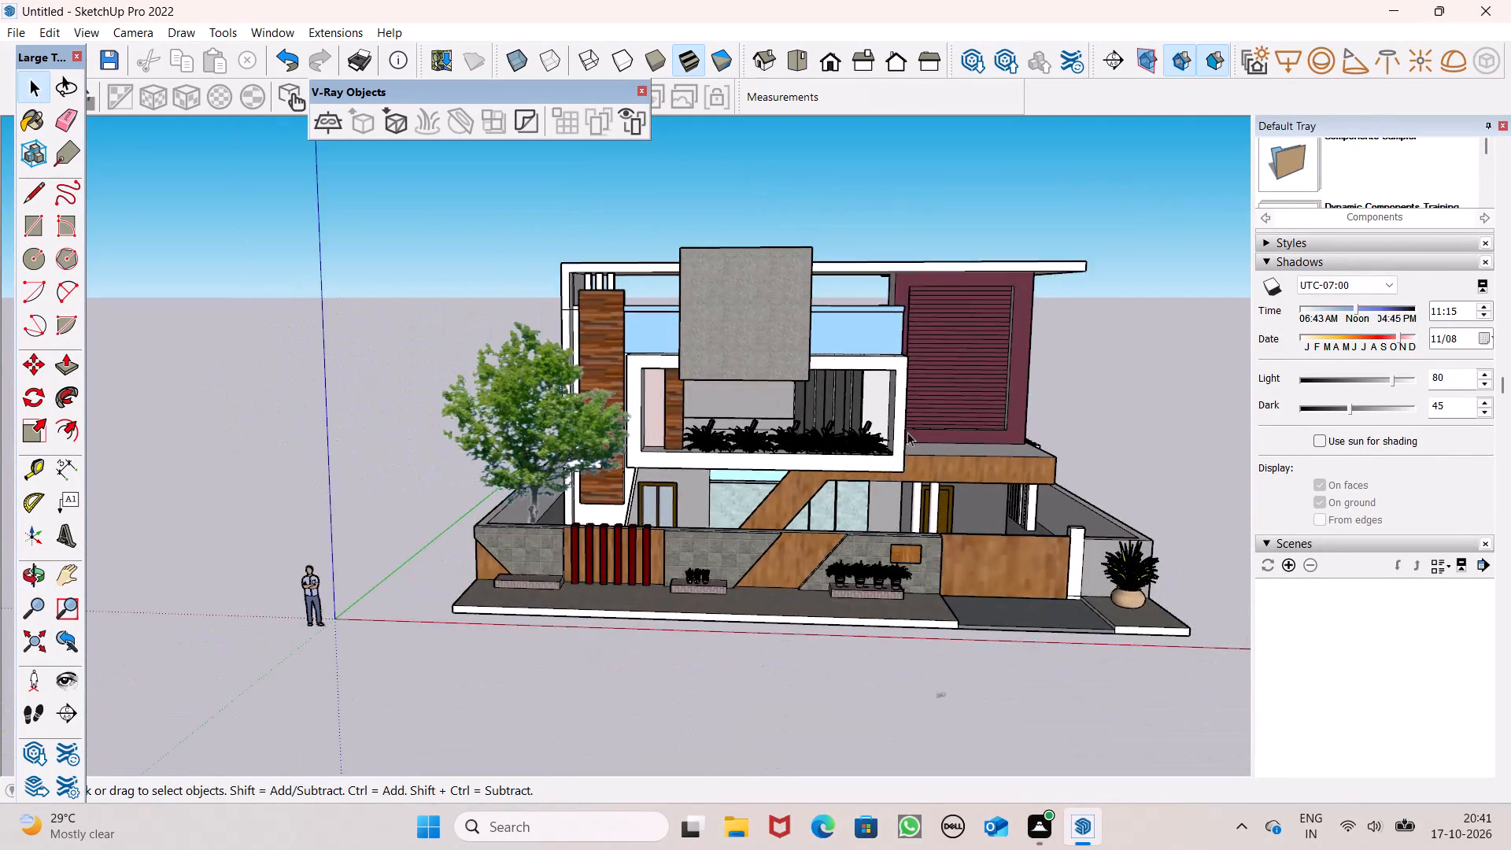
middle_click_drag(903, 438, 930, 477)
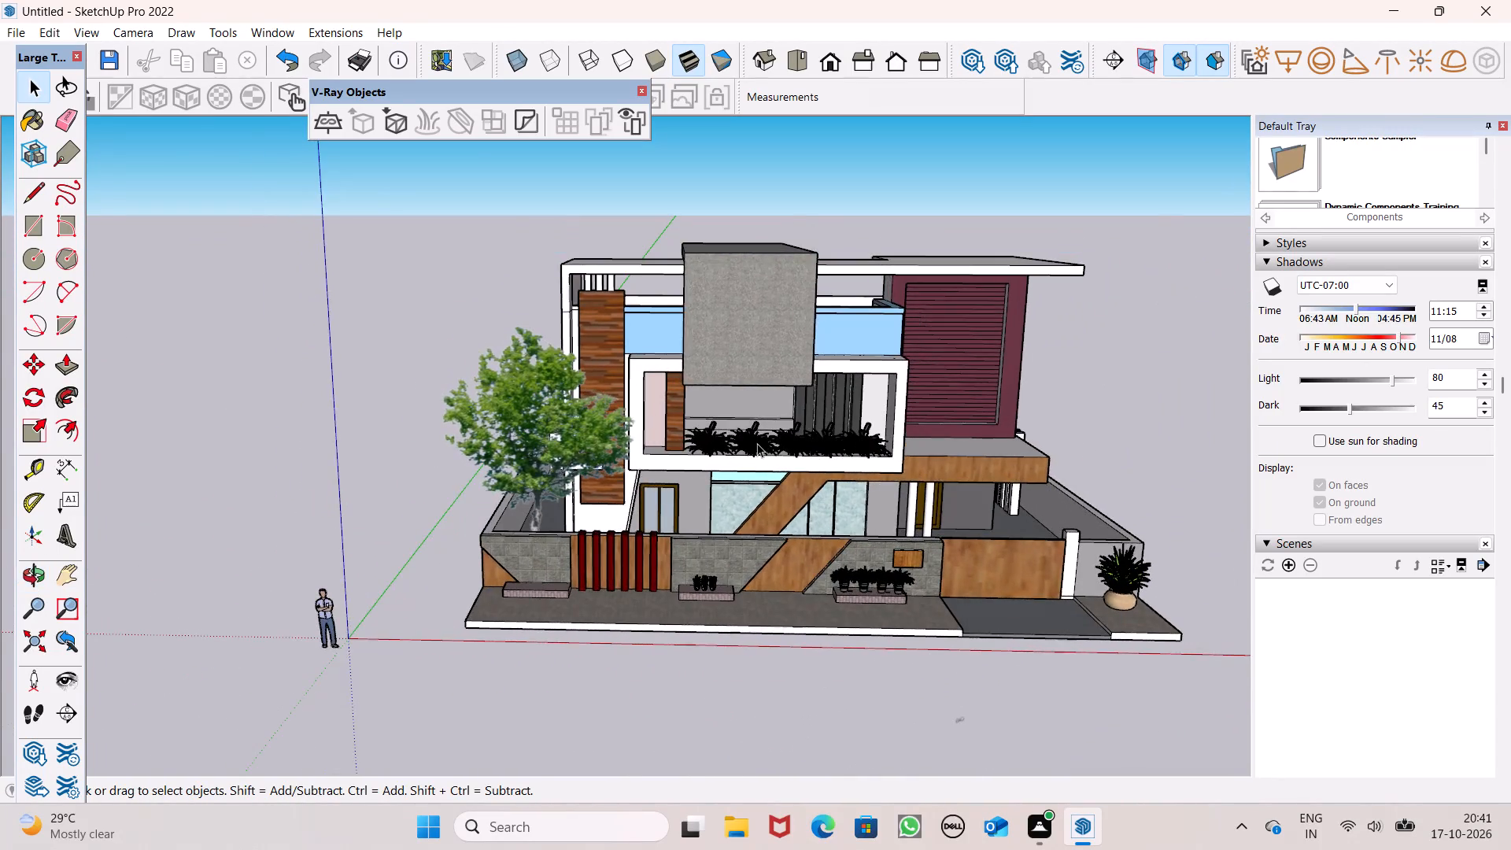
Copy the basket grass nearest the wood-clad pillar about 4' 6" along the balcony ledge toward the tree-side end.
scroll(757, 443, "up", 8)
middle_click_drag(756, 482, 850, 538)
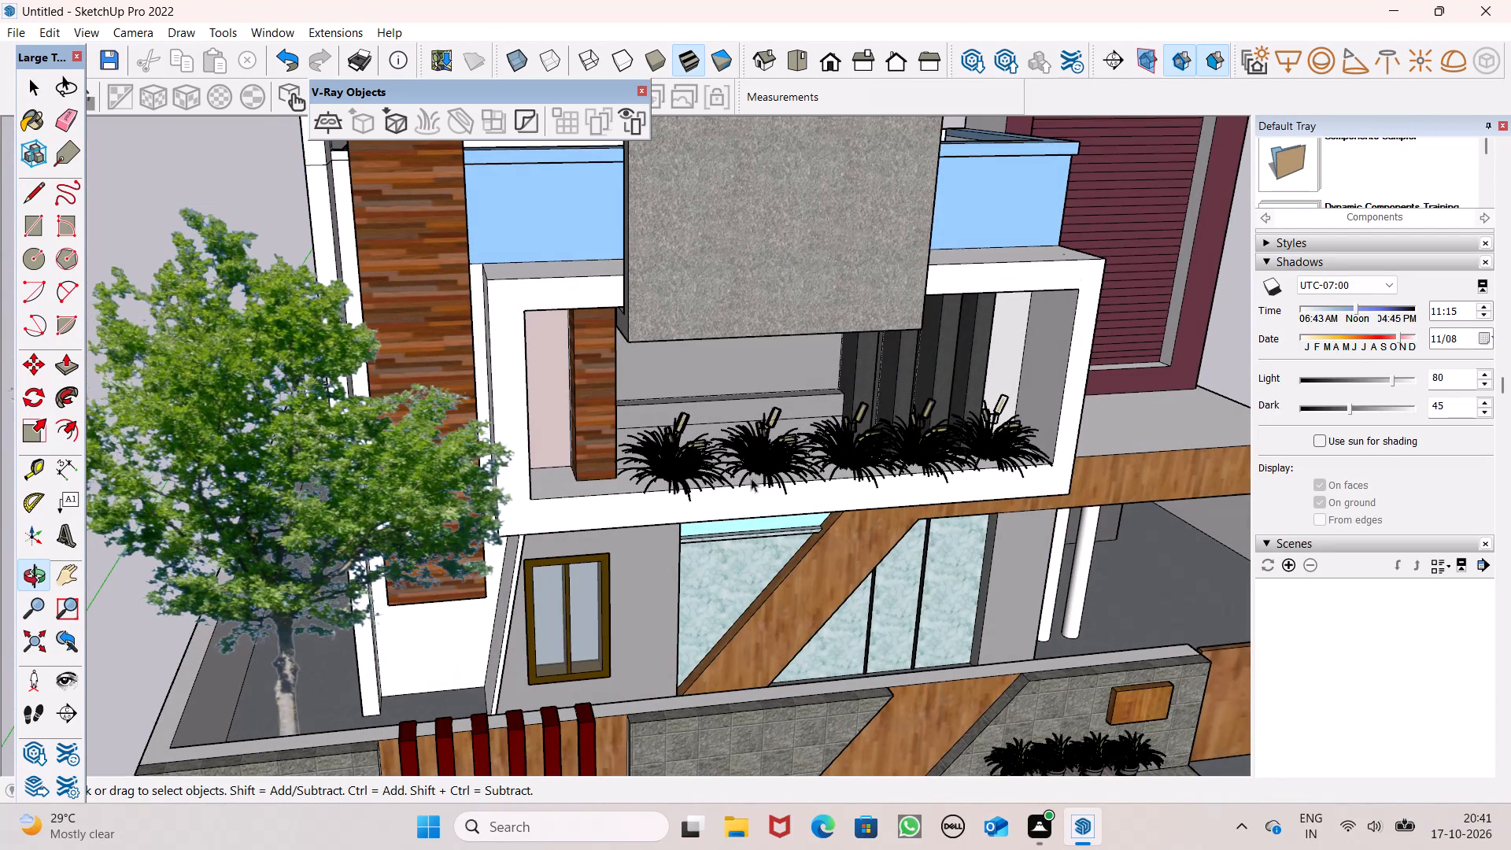
left_click(682, 478)
key("m")
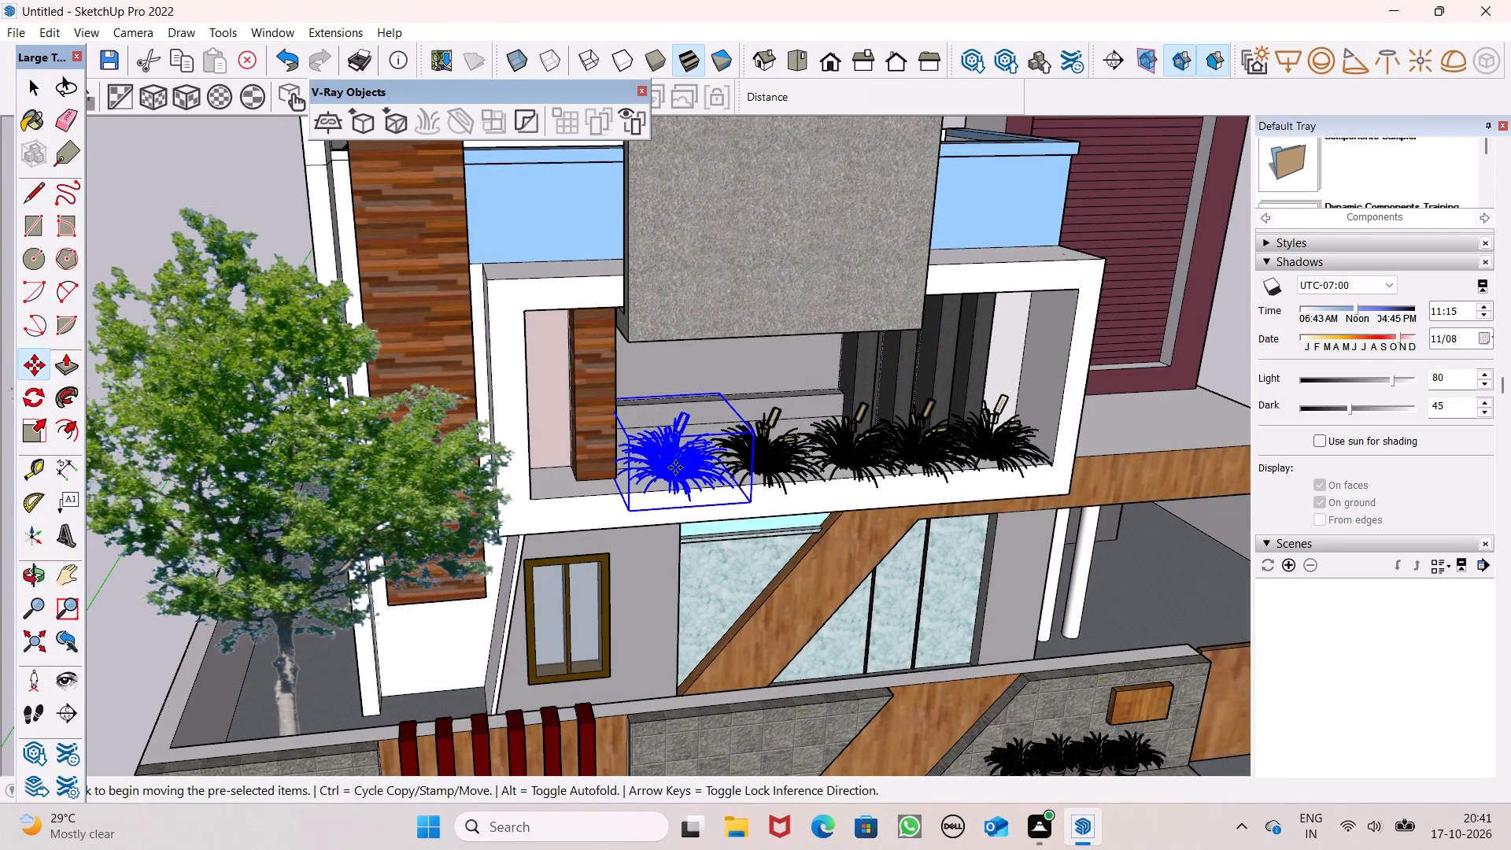
key("Return")
left_click_drag(634, 512, 534, 516)
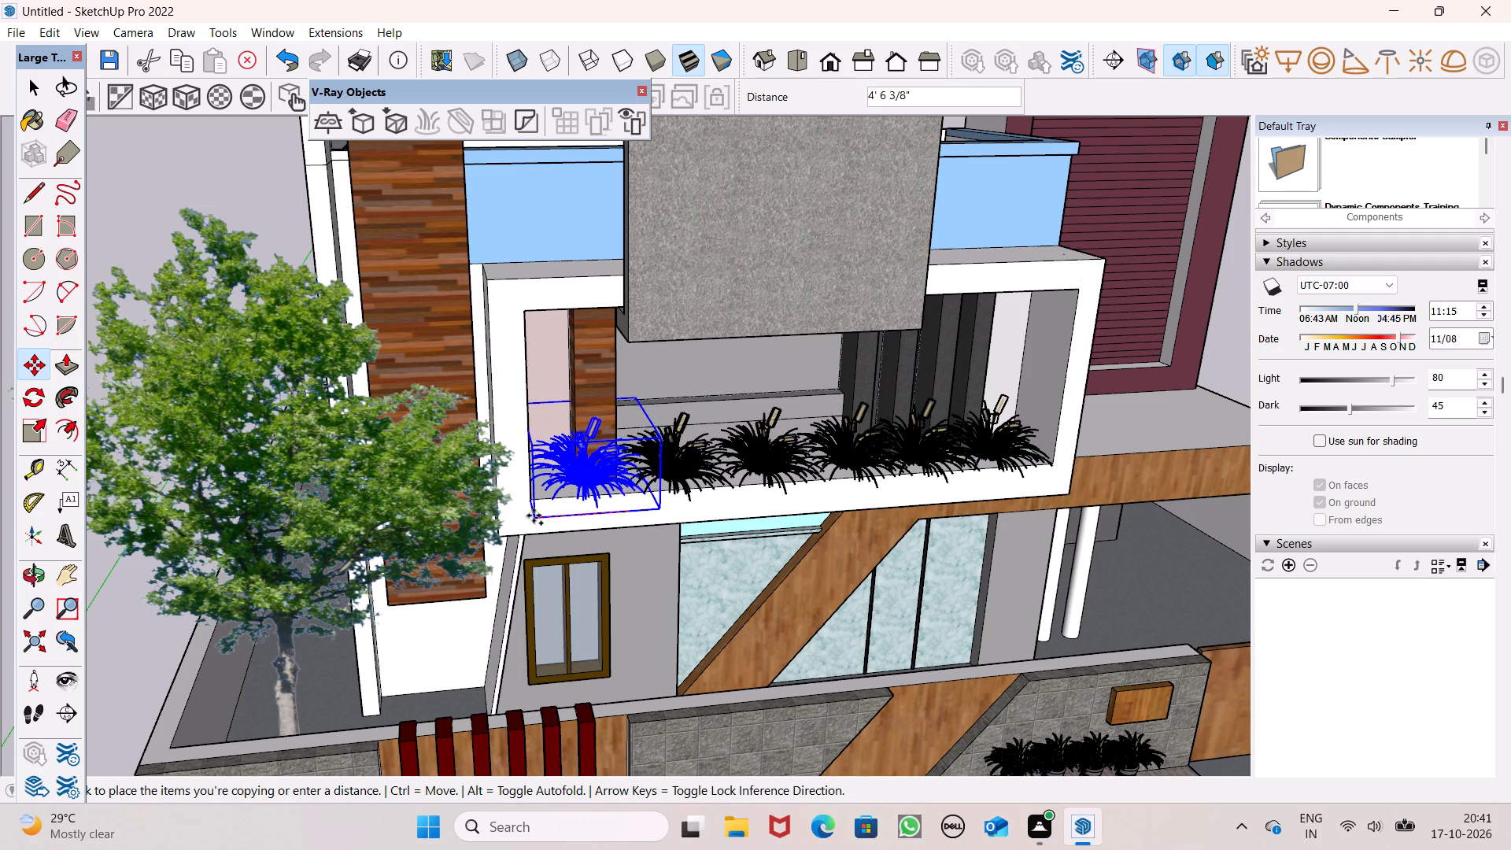
left_click_drag(534, 516, 534, 517)
Move the new end basket grass about 5" outward toward the front of the balcony ledge.
scroll(659, 438, "down", 2)
middle_click_drag(652, 542, 525, 602)
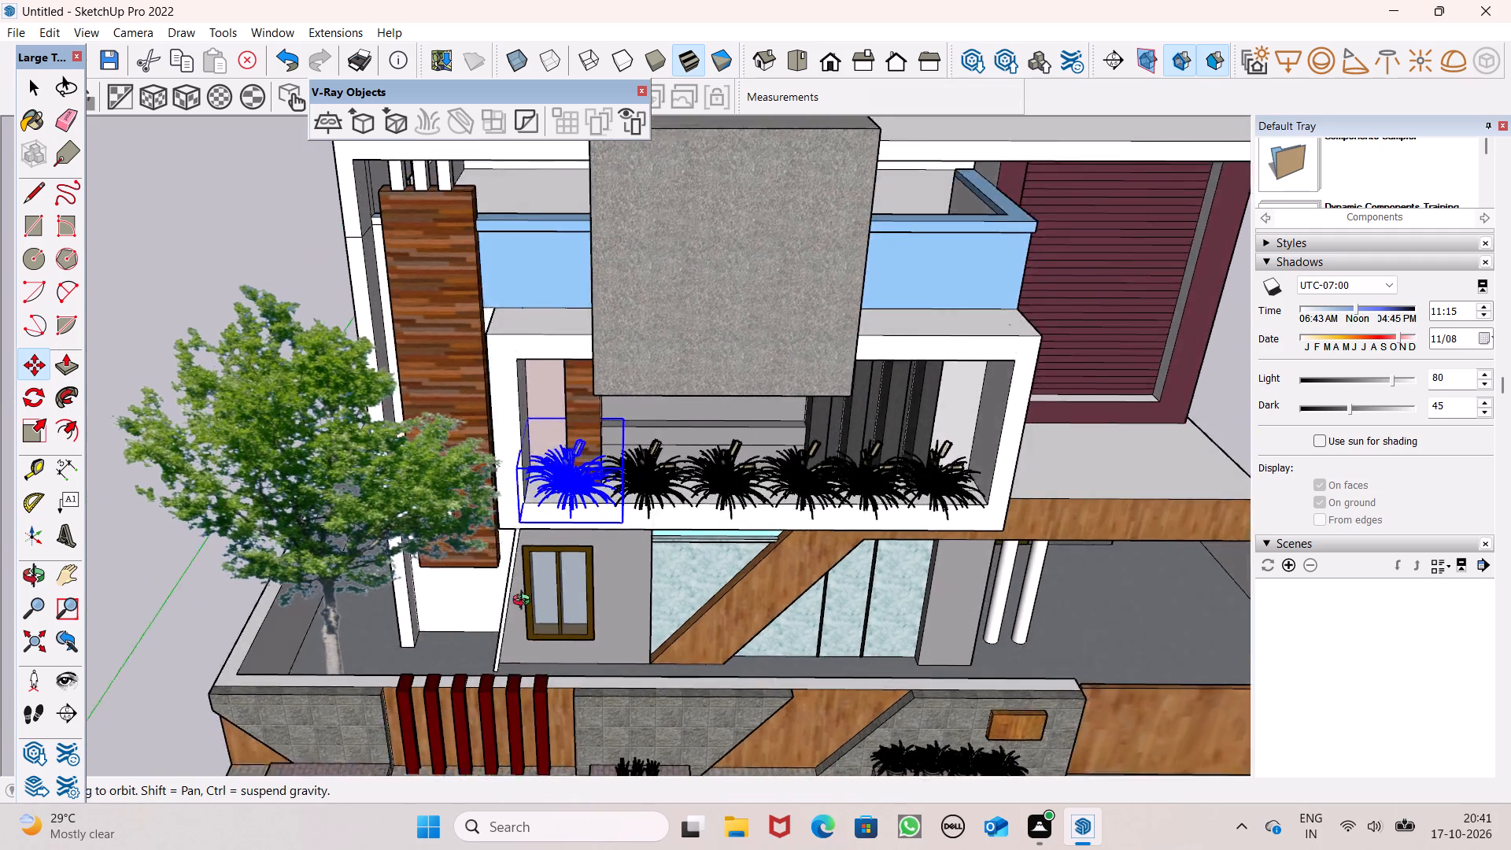
middle_click_drag(525, 602, 388, 550)
scroll(411, 525, "up", 8)
scroll(563, 516, "up", 1)
middle_click_drag(563, 519, 593, 615)
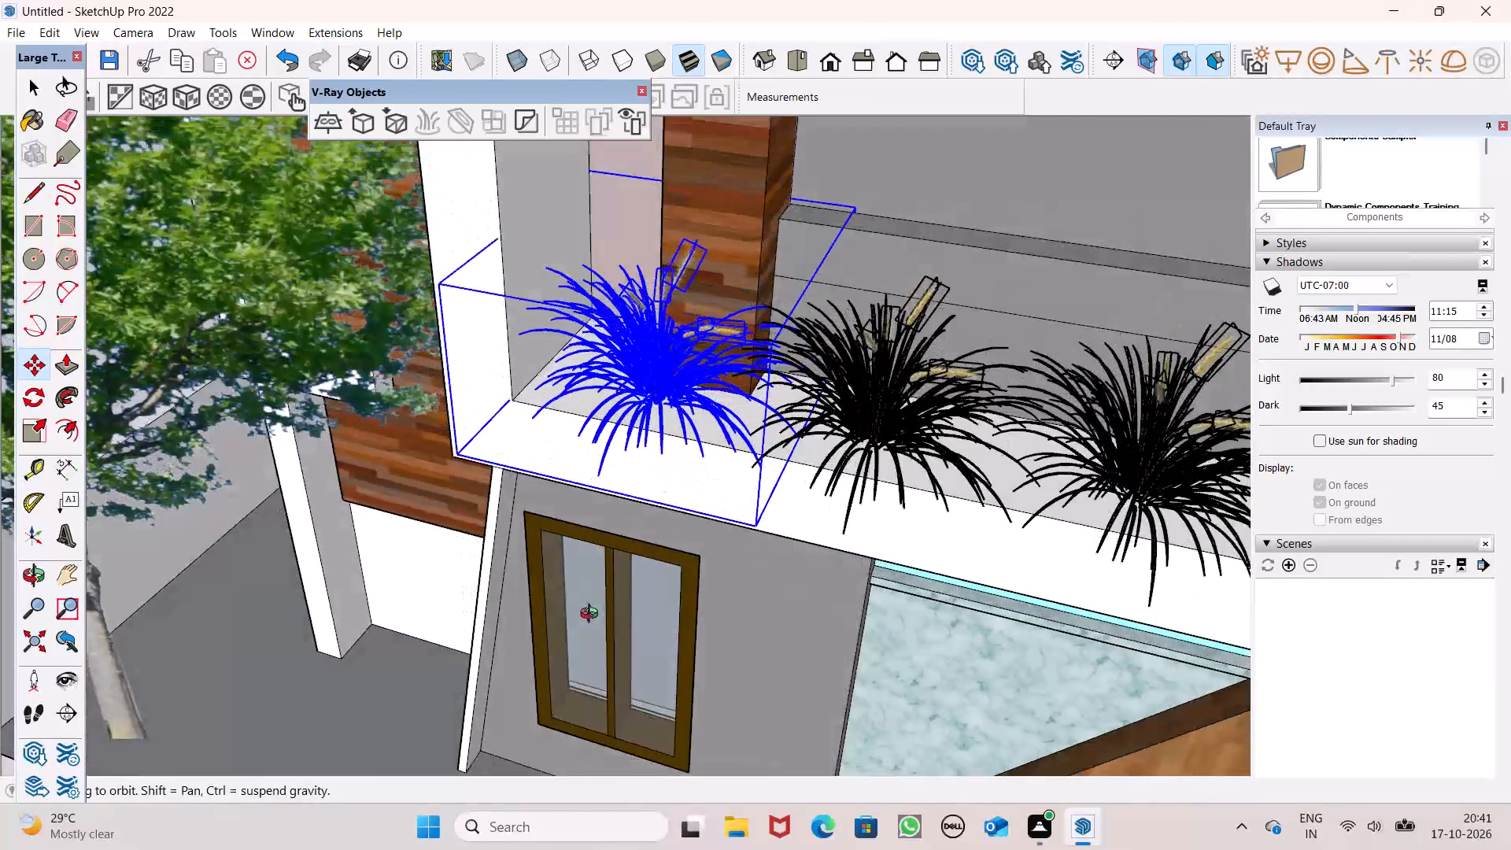
middle_click_drag(593, 615, 490, 653)
scroll(622, 619, "up", 2)
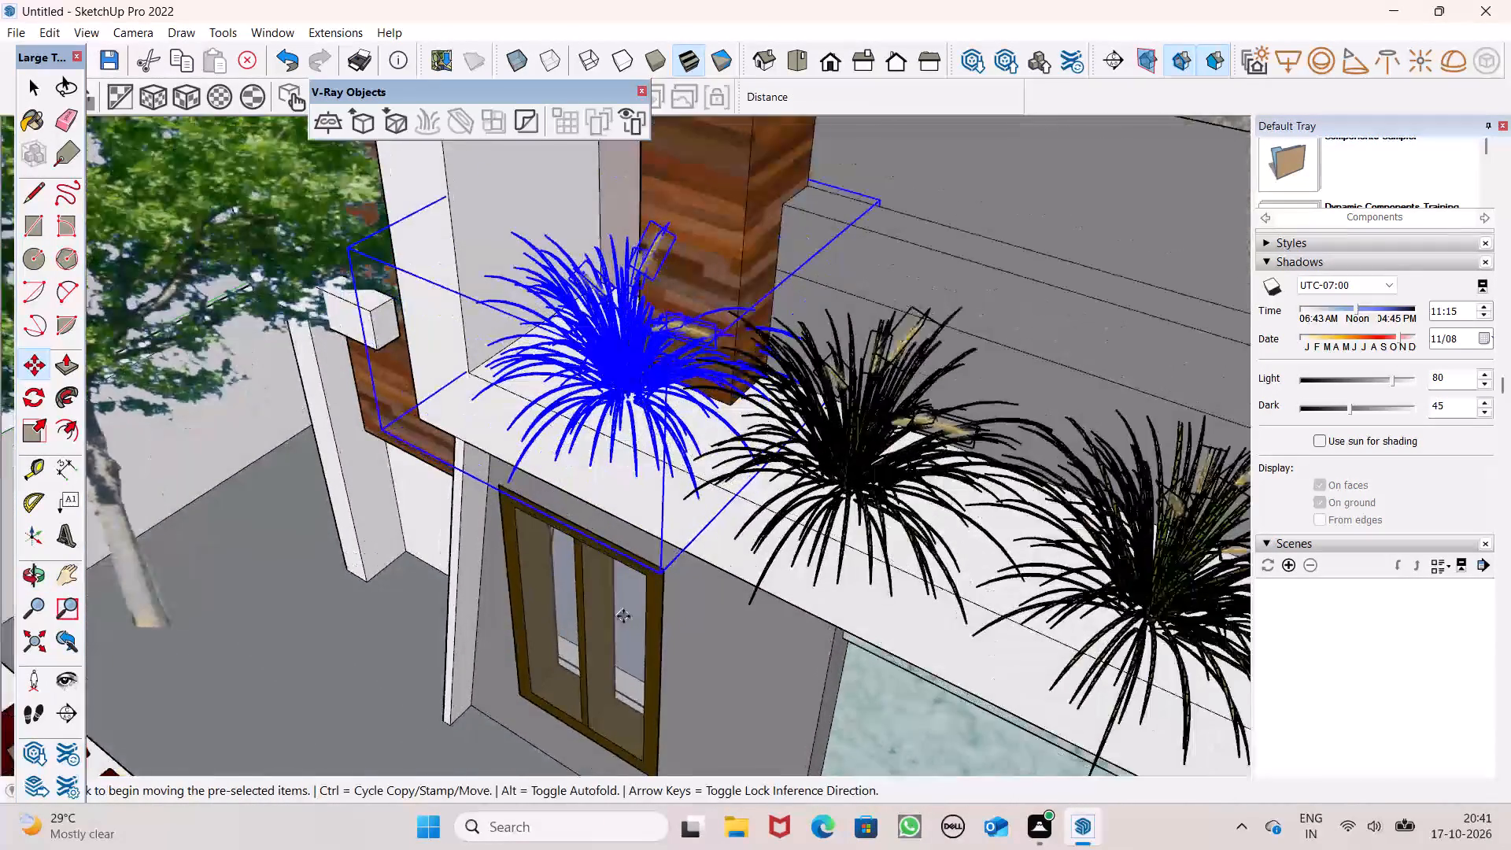
scroll(623, 616, "up", 1)
left_click_drag(659, 564, 633, 576)
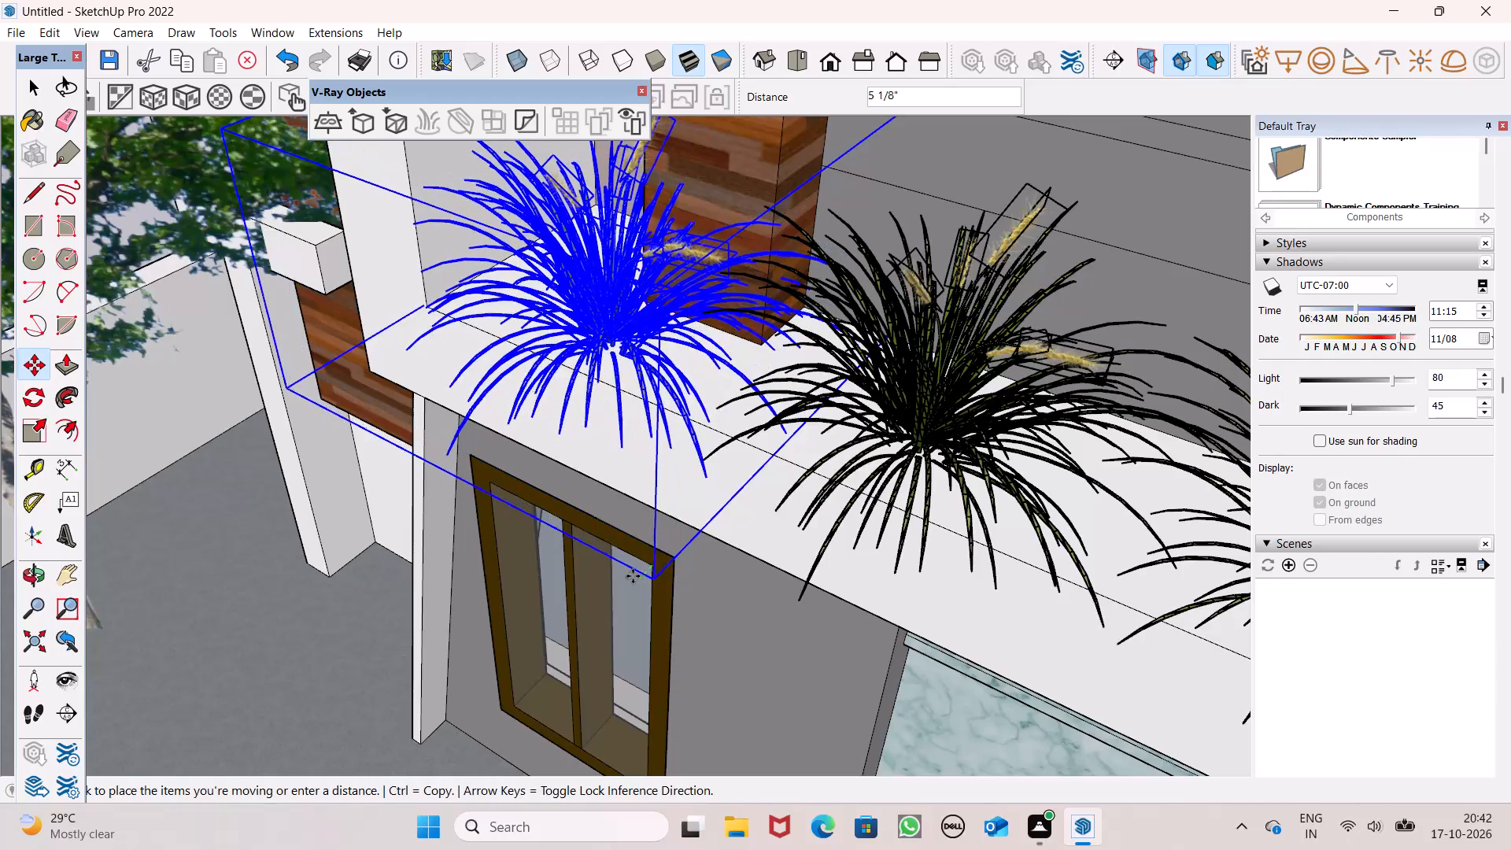
left_click_drag(633, 576, 632, 578)
Reposition the end basket grass freehand over the ledge, bringing it about 1' 8" forward and about 9" toward its neighbour.
scroll(666, 487, "down", 4)
middle_click_drag(667, 528, 675, 482)
scroll(673, 487, "up", 1)
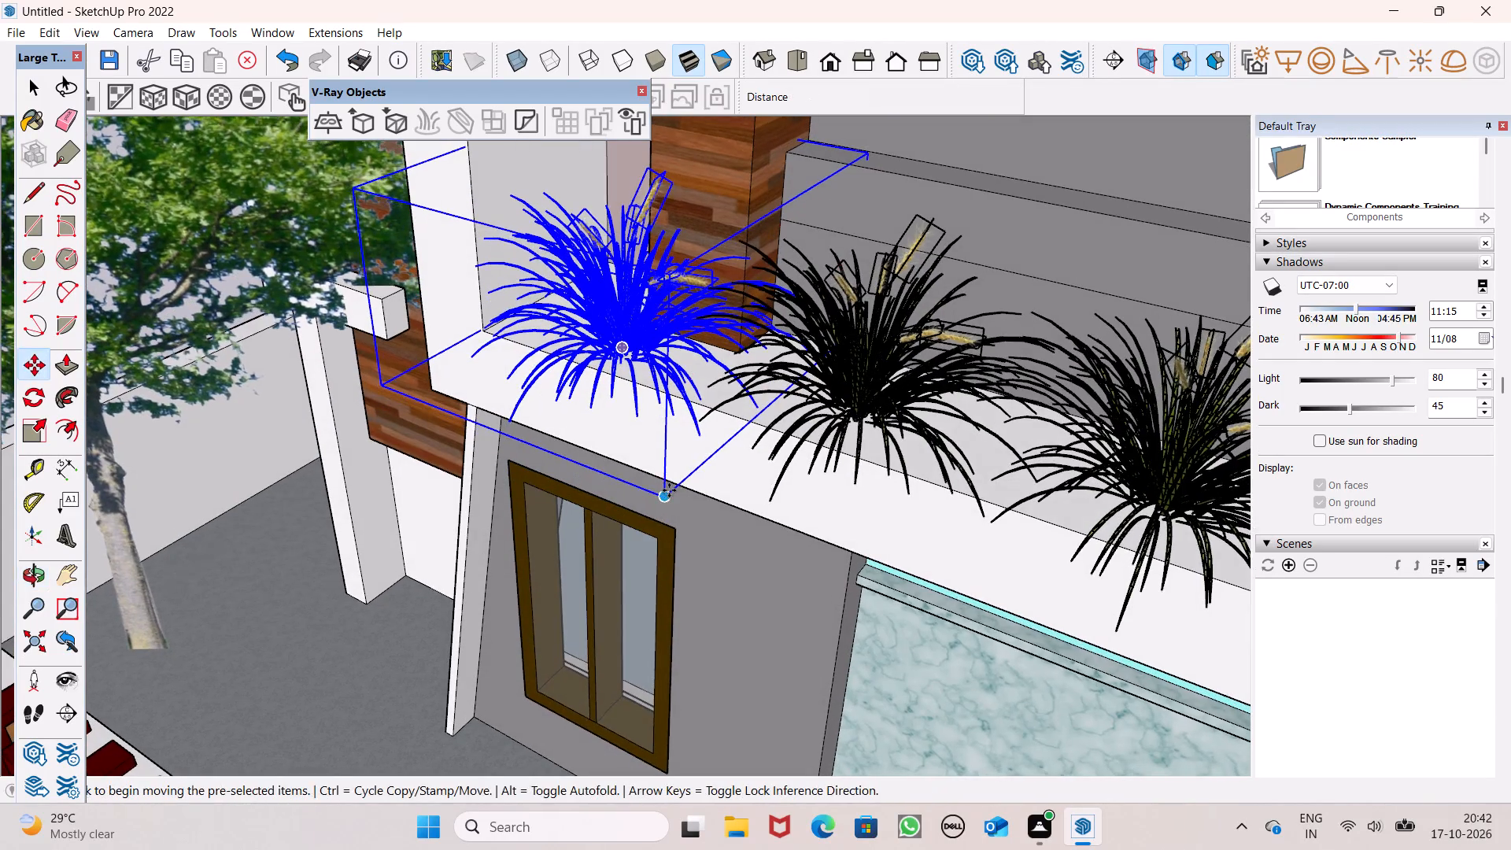
left_click_drag(663, 494, 673, 490)
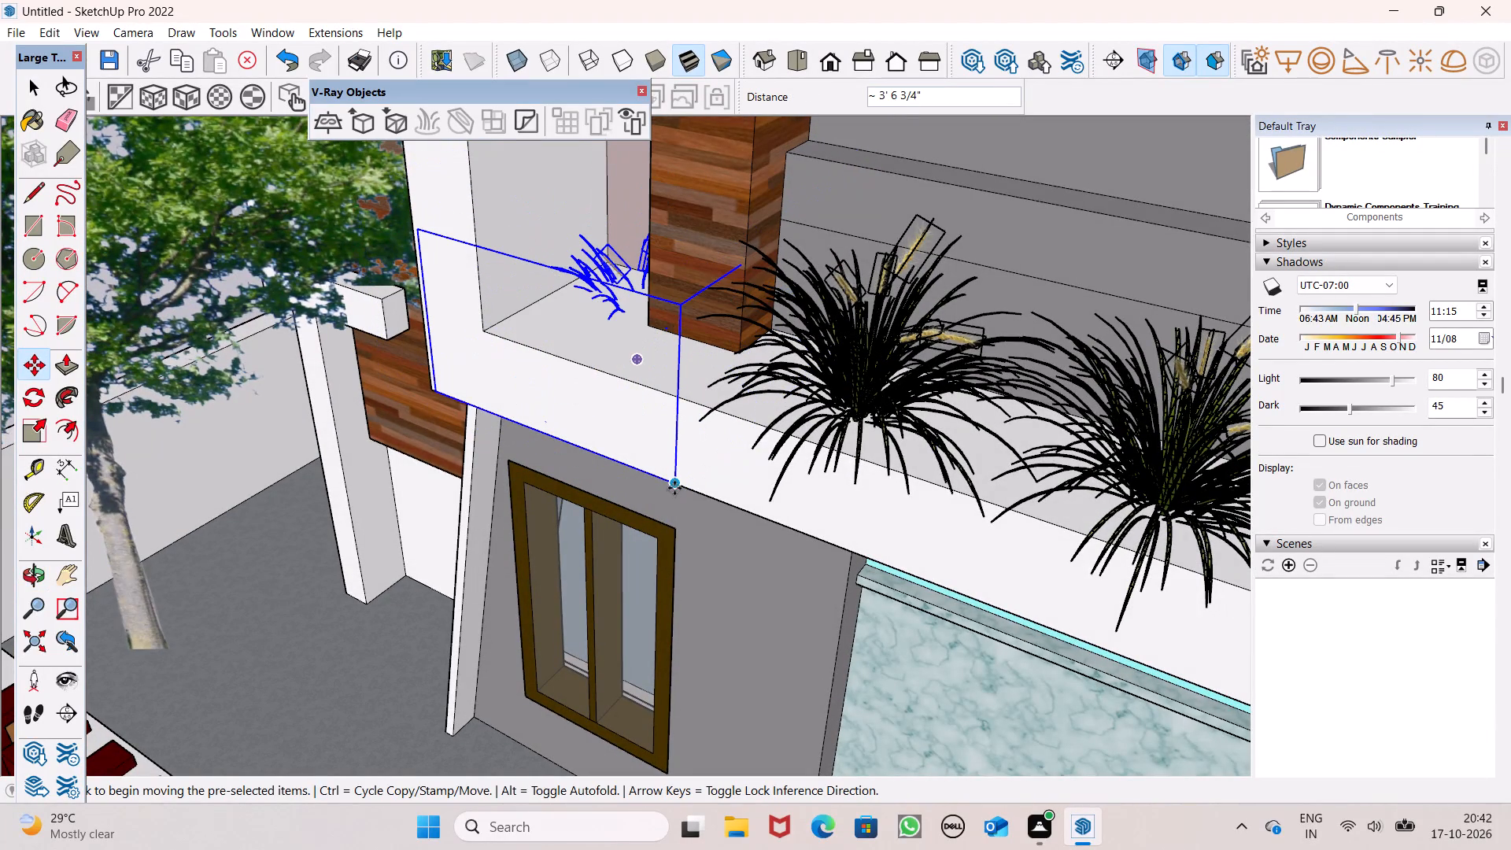
left_click_drag(671, 492, 601, 487)
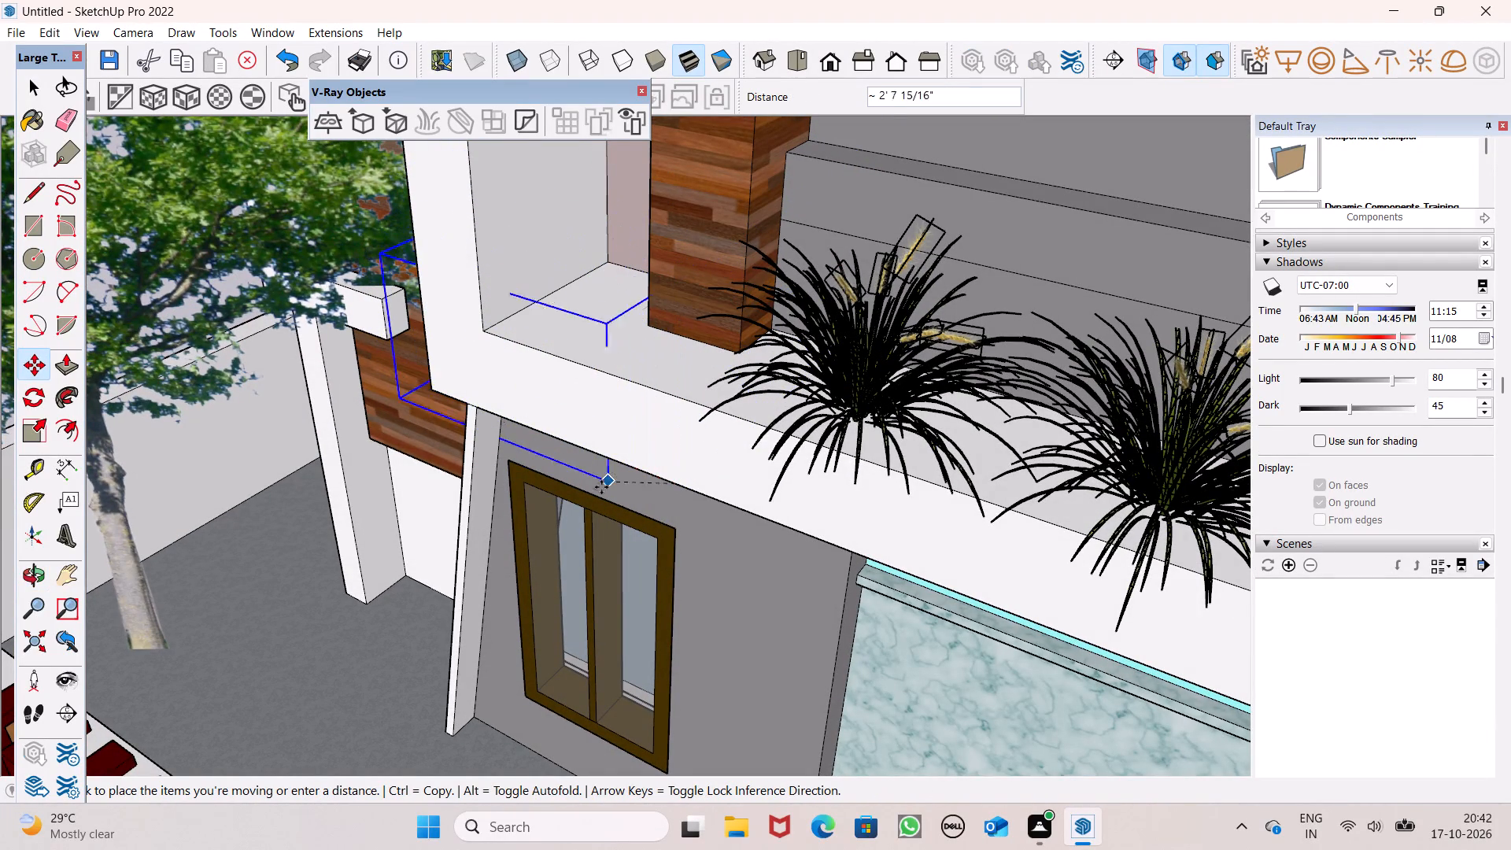
left_click_drag(601, 487, 653, 454)
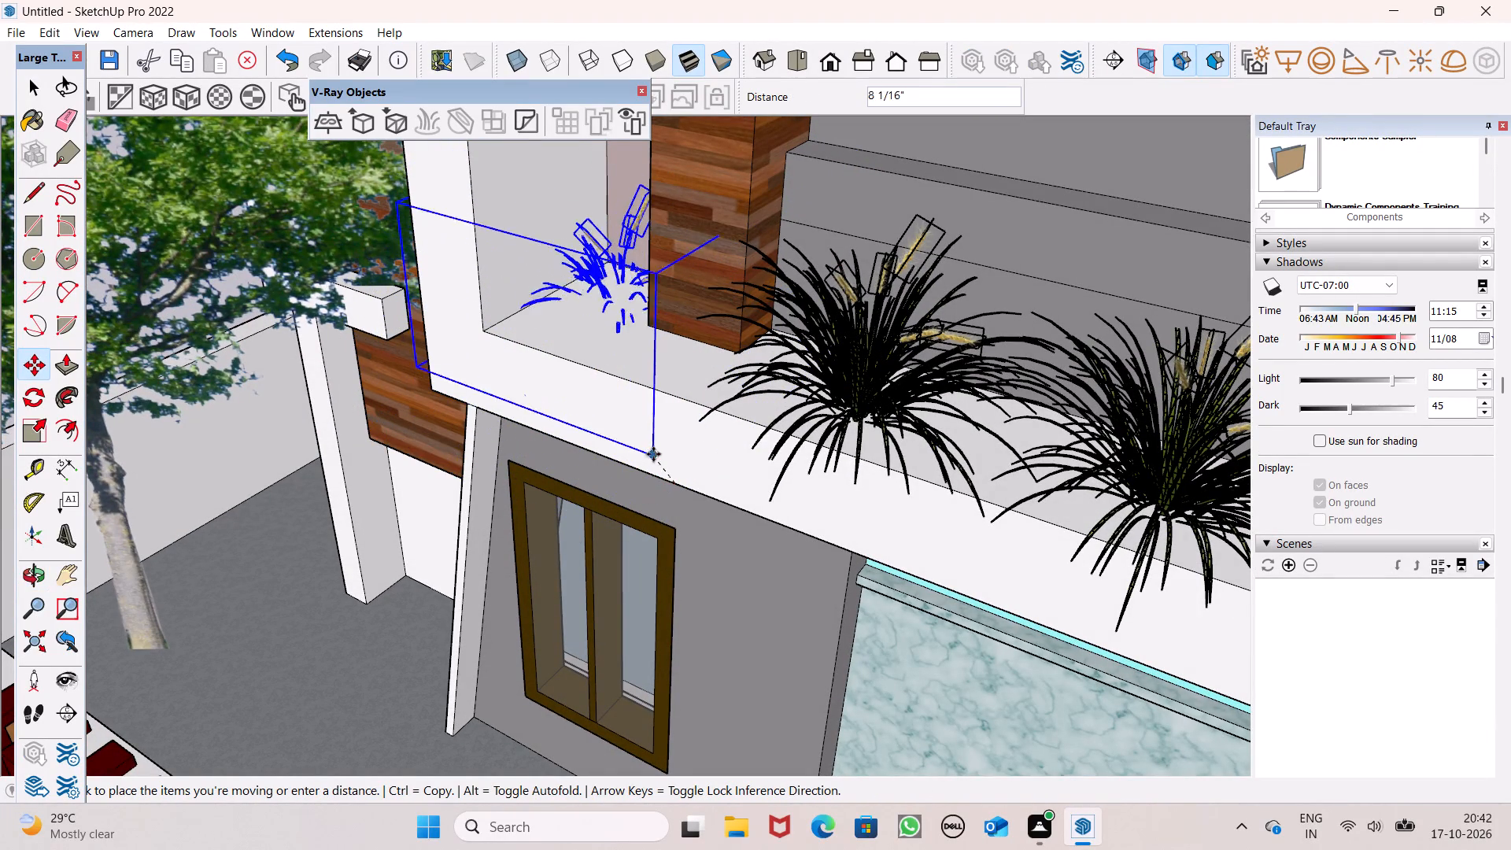
left_click_drag(653, 454, 667, 390)
left_click_drag(671, 381, 671, 374)
left_click_drag(668, 373, 633, 397)
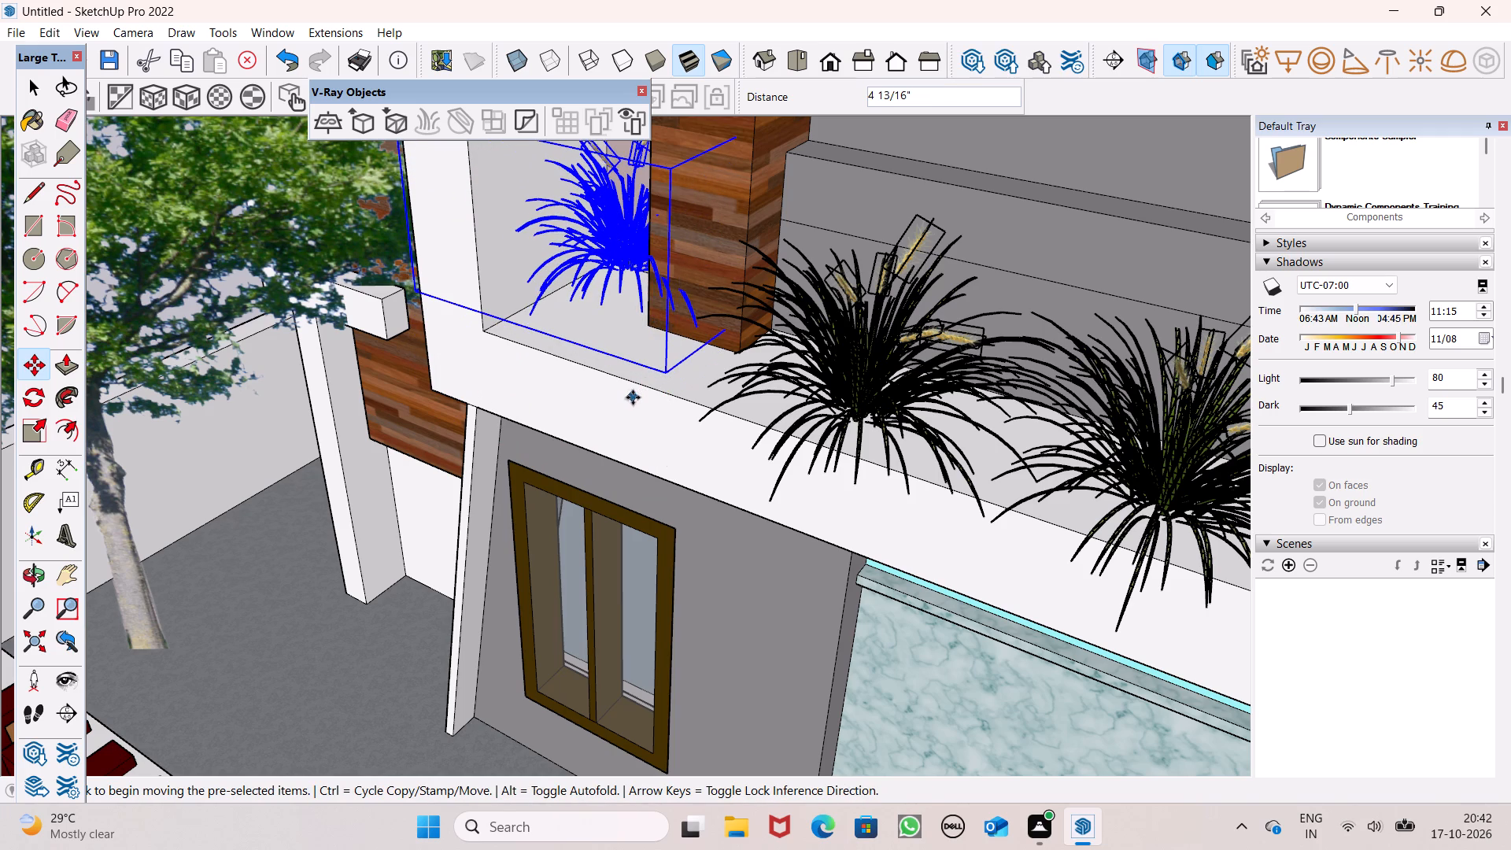
left_click_drag(672, 375, 623, 395)
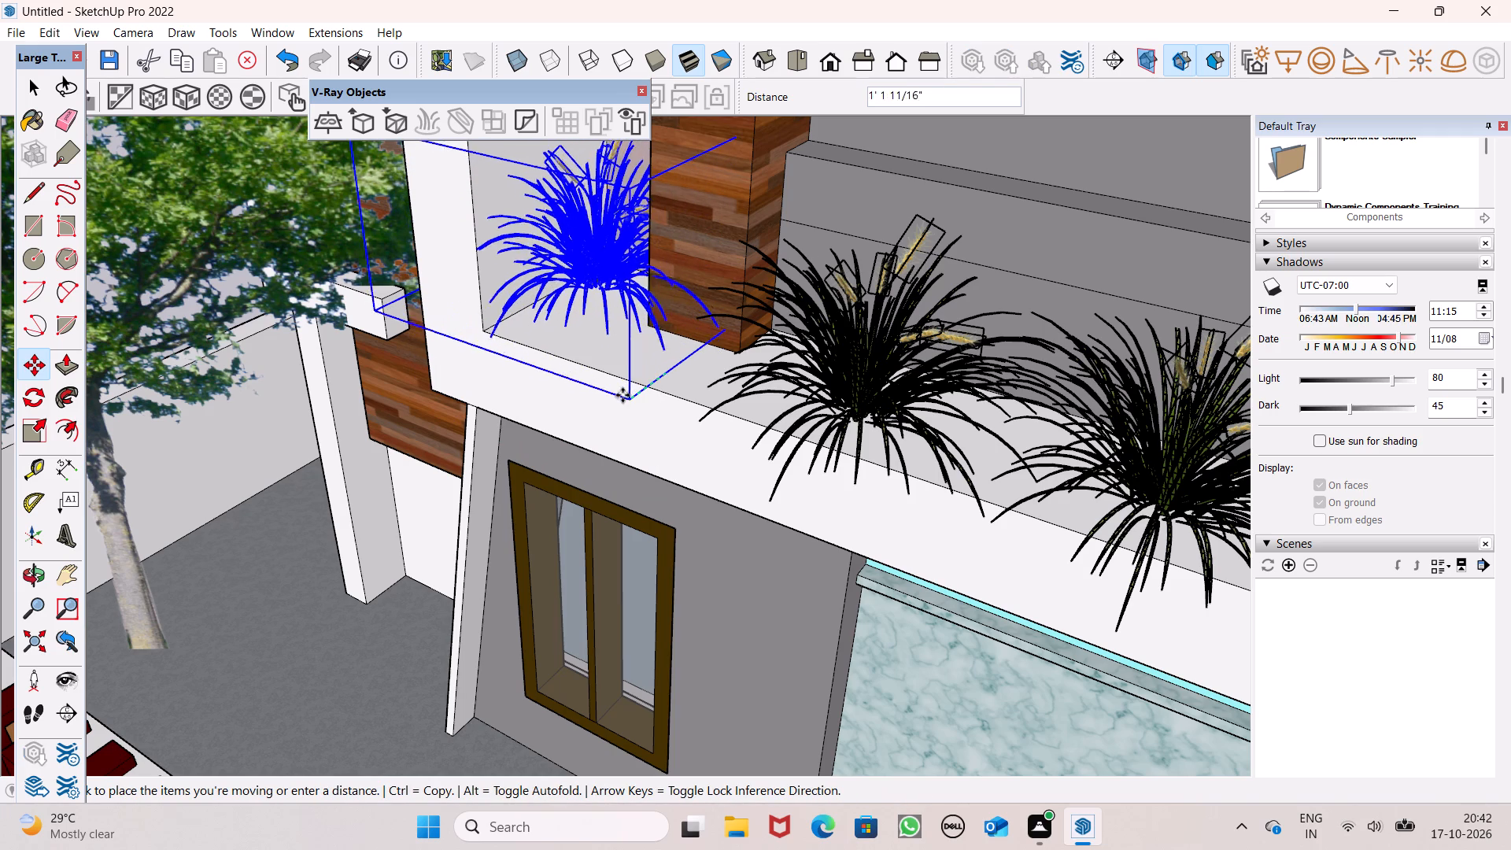
left_click_drag(623, 395, 603, 405)
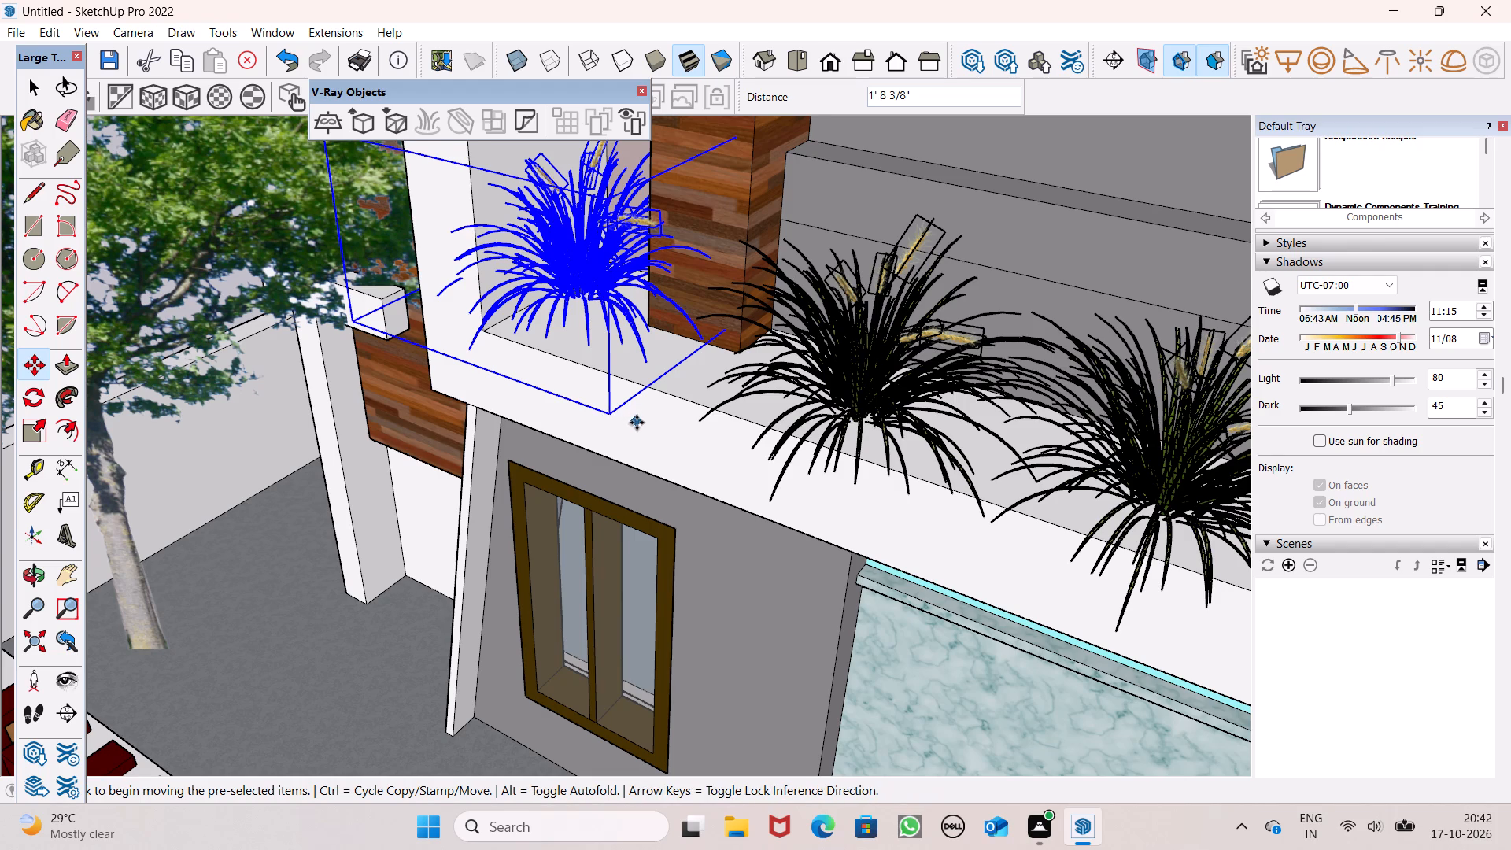
scroll(637, 423, "down", 2)
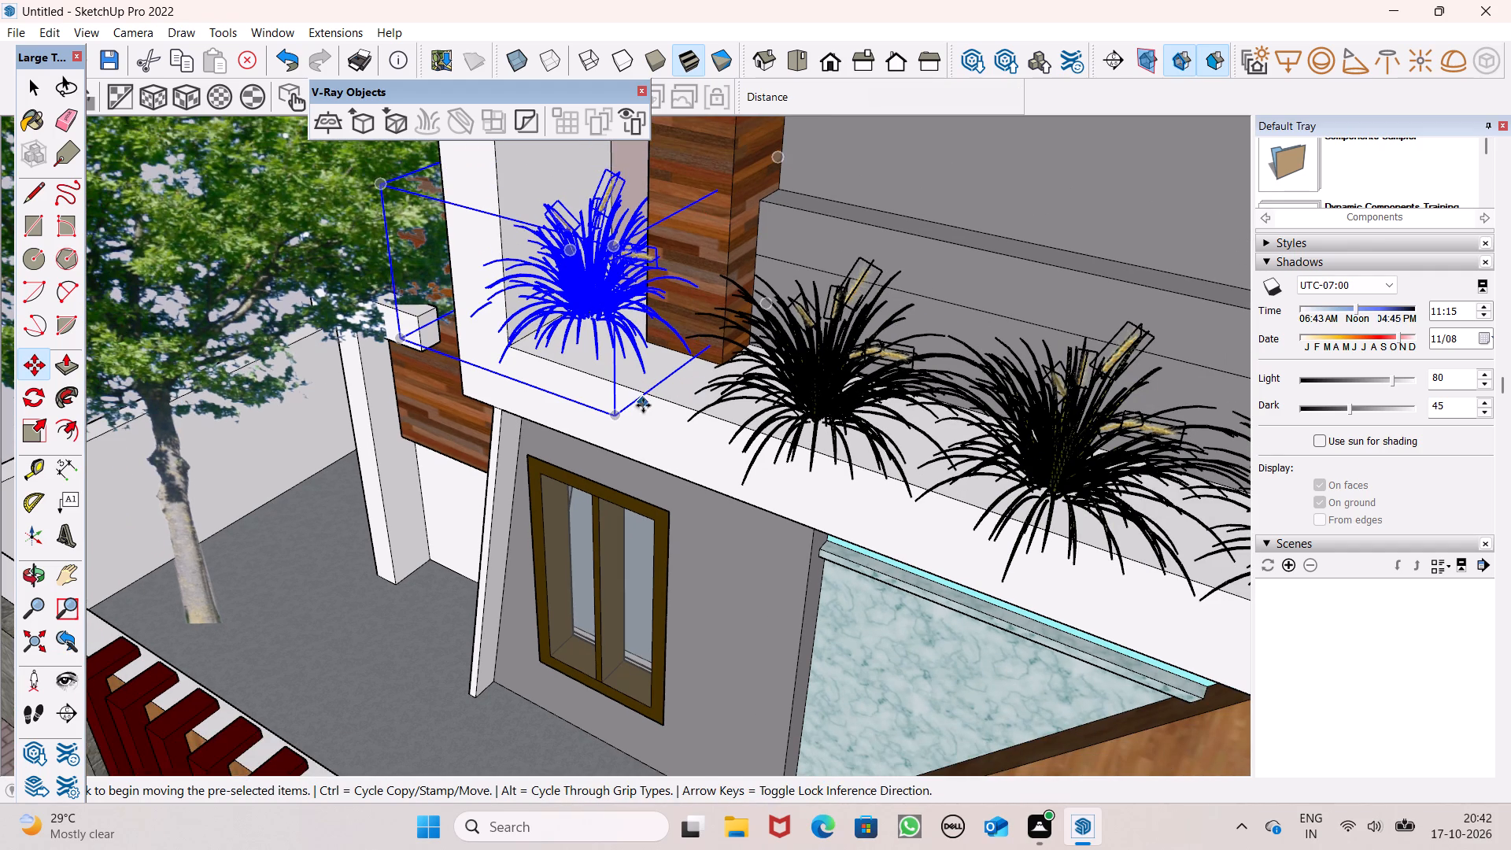
left_click_drag(618, 417, 645, 428)
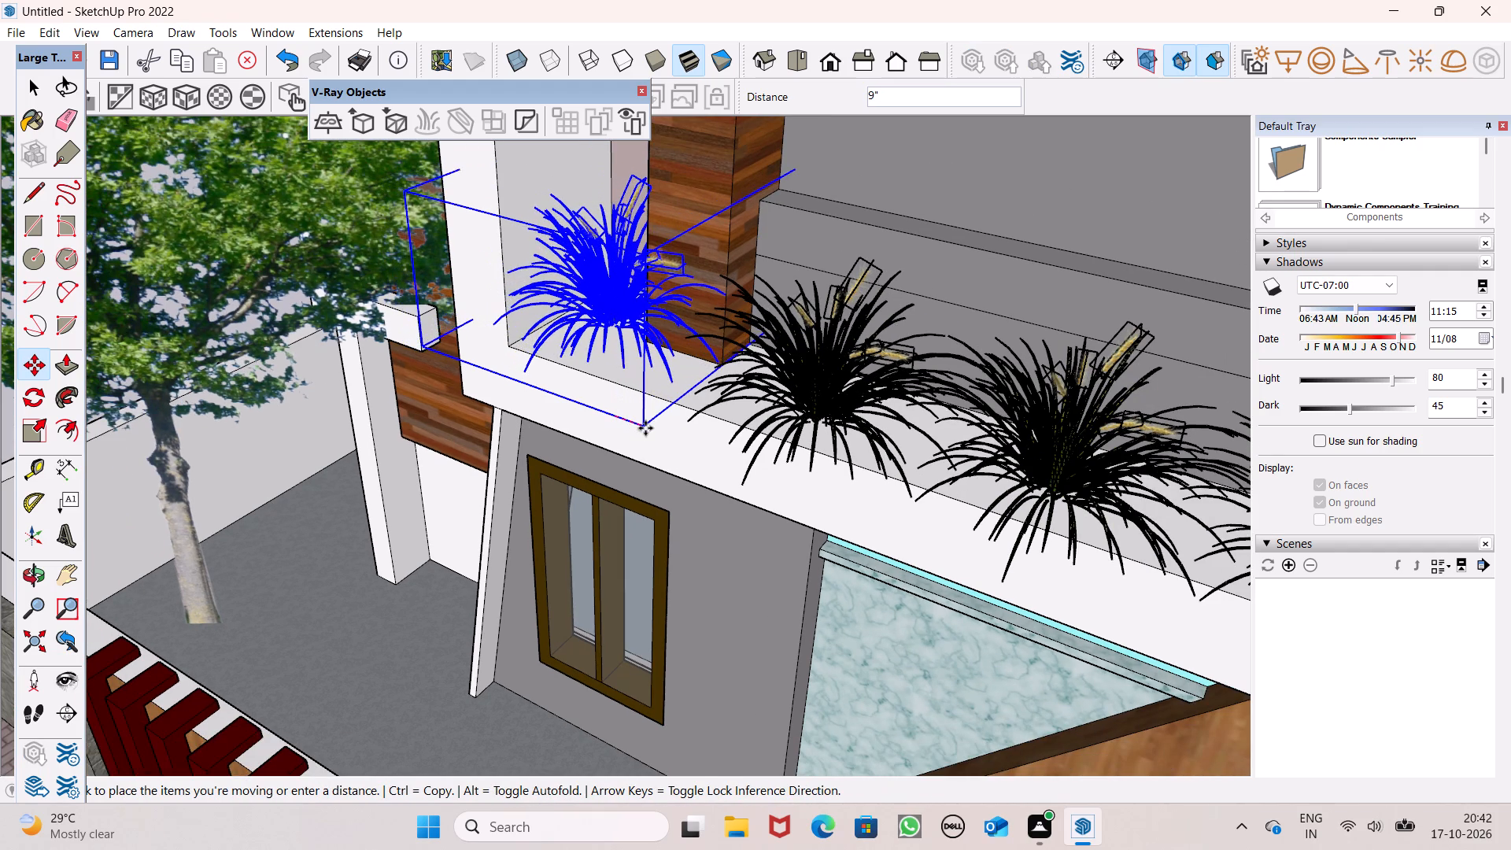
left_click_drag(645, 428, 648, 431)
Lower the end basket grass onto the balcony ledge and bring it into line with the rest of the row.
scroll(639, 416, "down", 4)
middle_click_drag(650, 429, 795, 254)
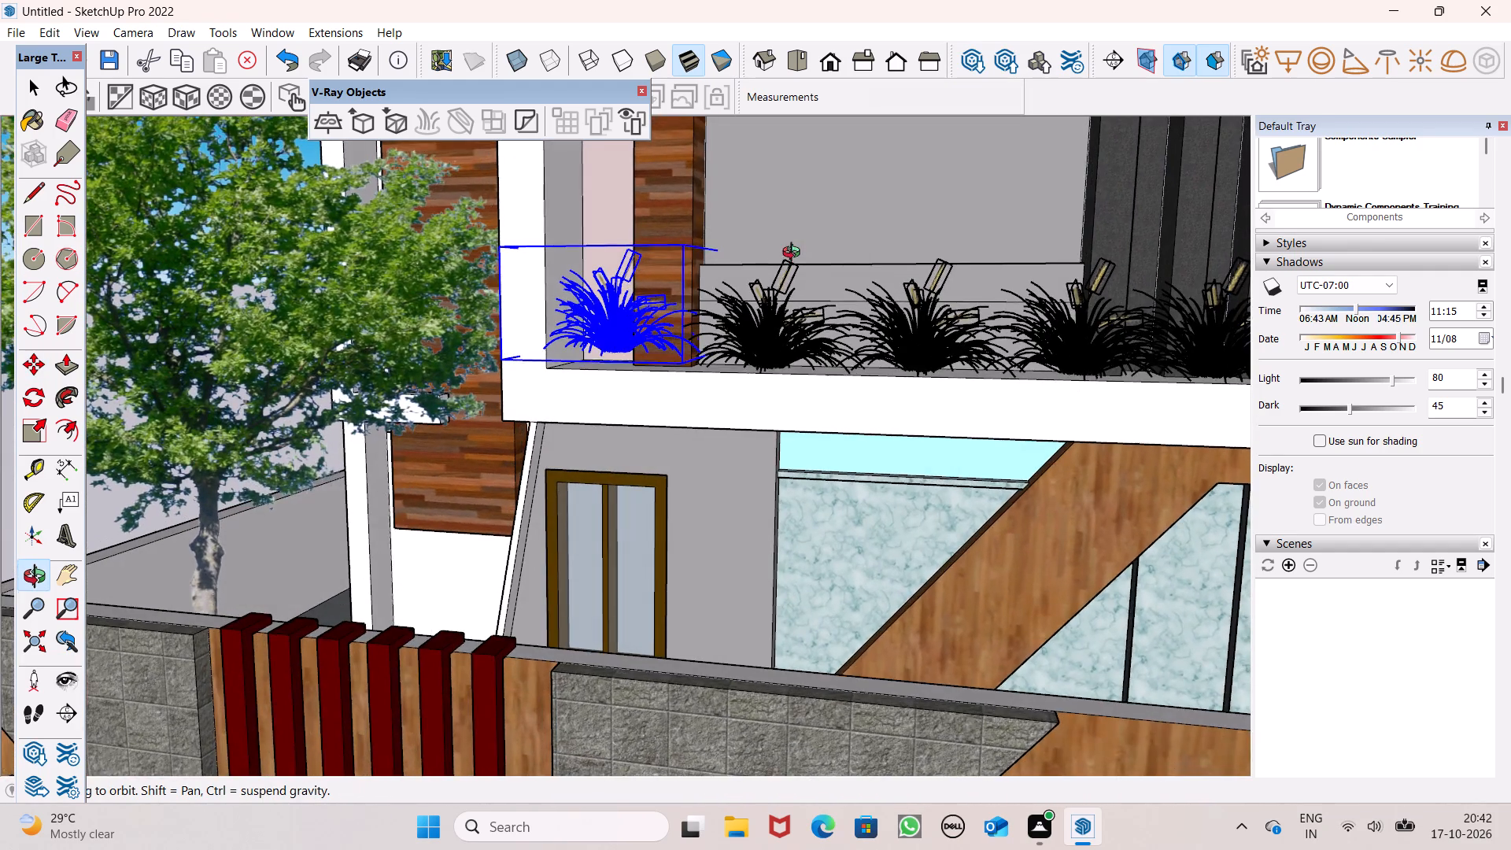
middle_click_drag(795, 254, 802, 249)
scroll(767, 301, "up", 7)
scroll(798, 301, "down", 6)
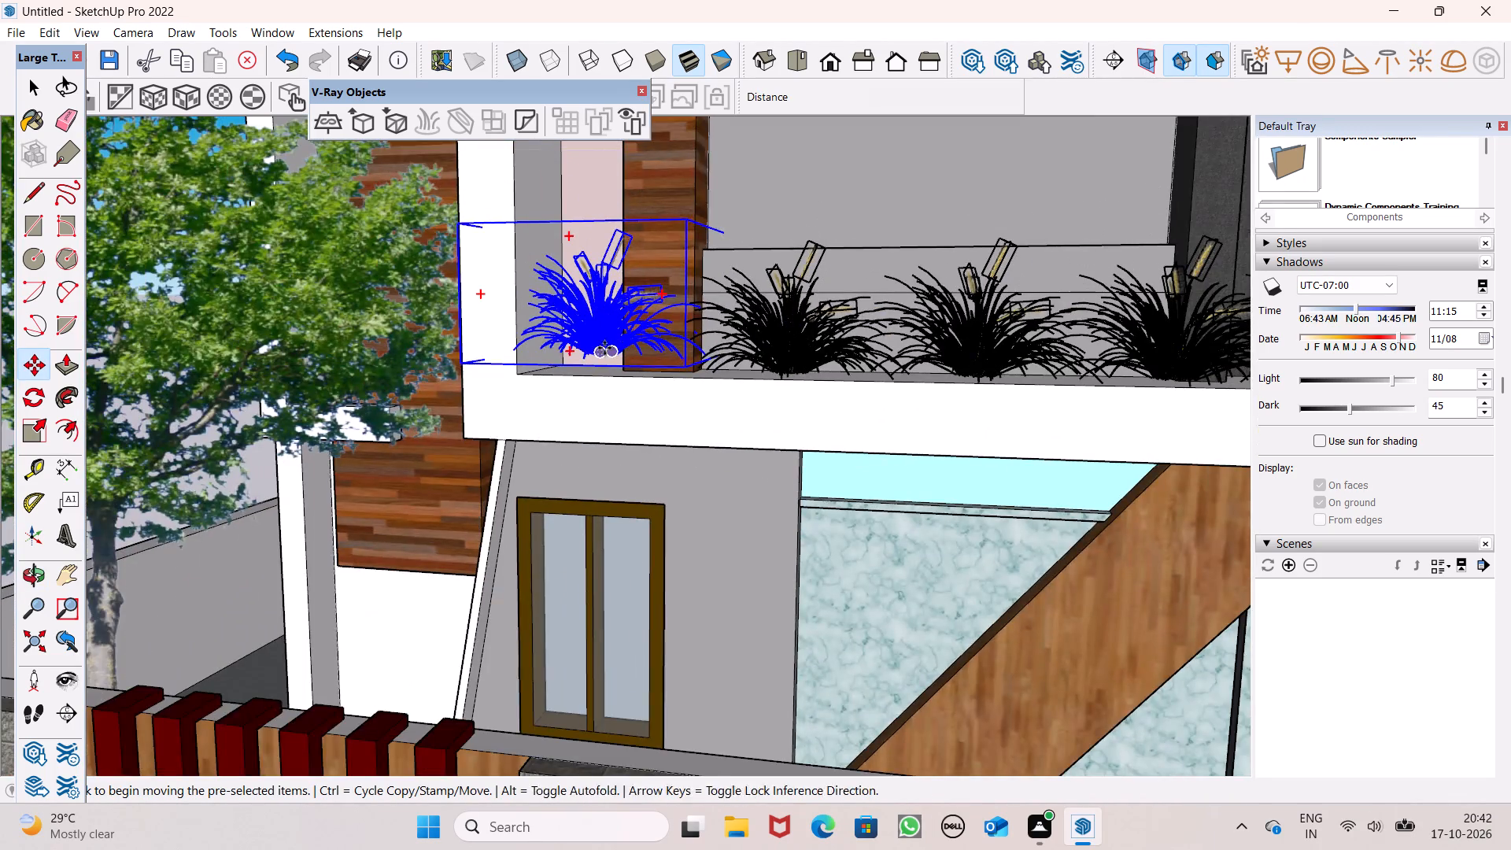
scroll(547, 332, "up", 7)
scroll(785, 416, "up", 3)
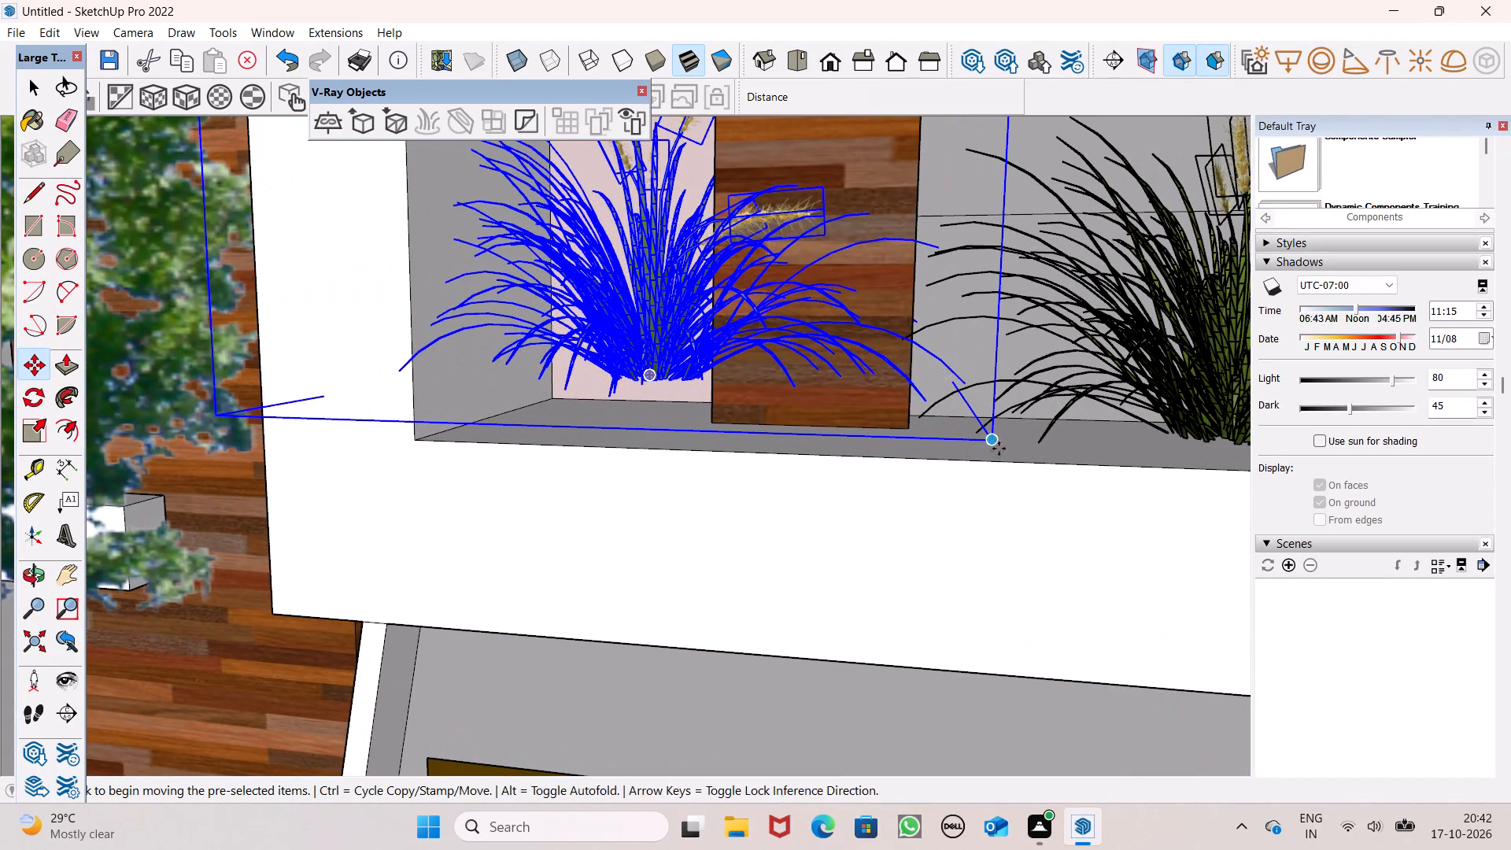
left_click_drag(999, 447, 1008, 494)
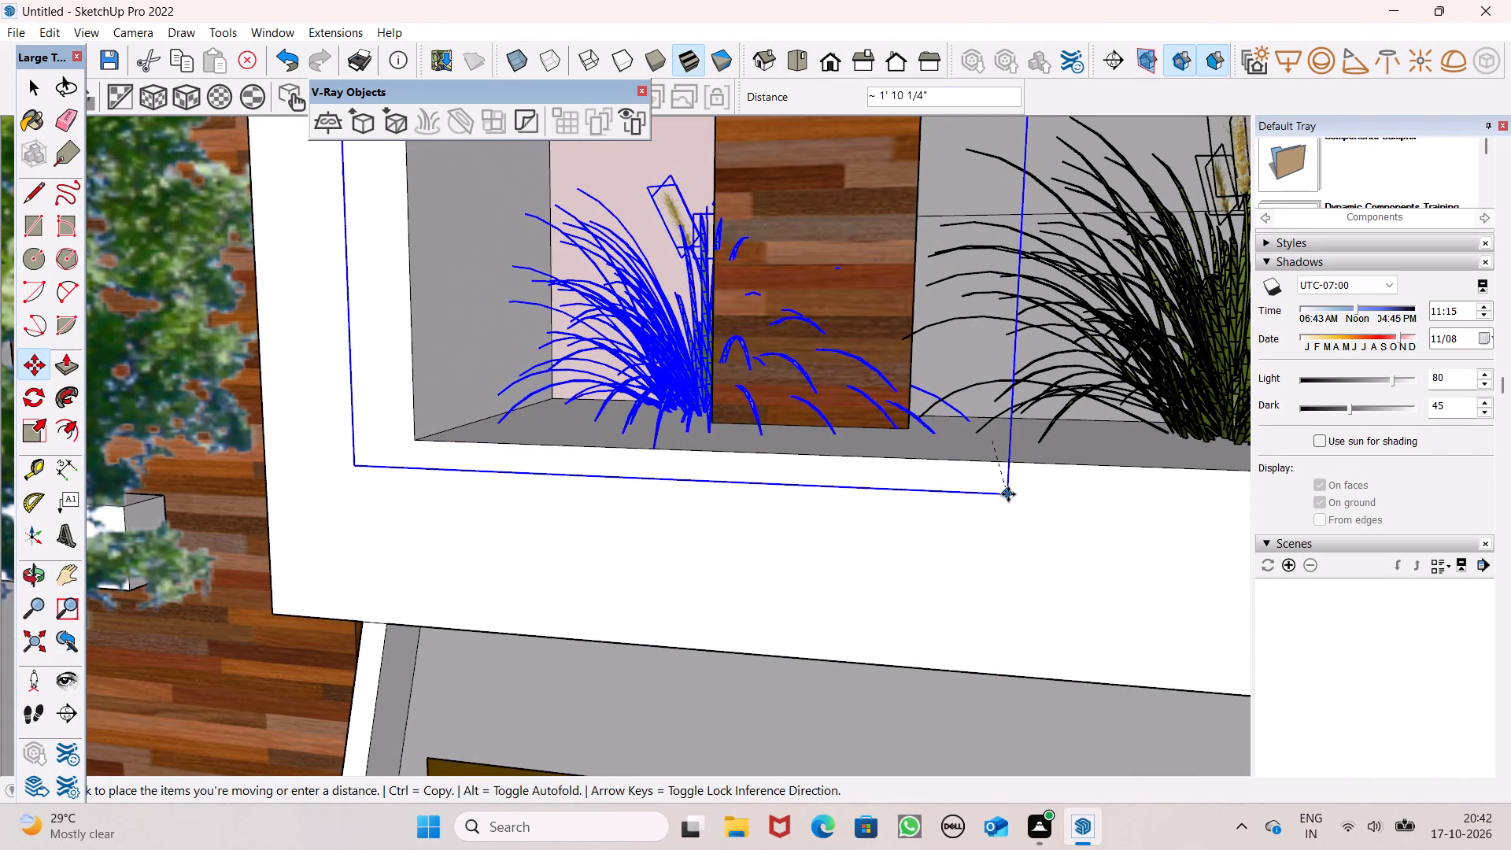
left_click_drag(1008, 494, 993, 483)
scroll(992, 374, "down", 4)
middle_click_drag(987, 443, 1049, 489)
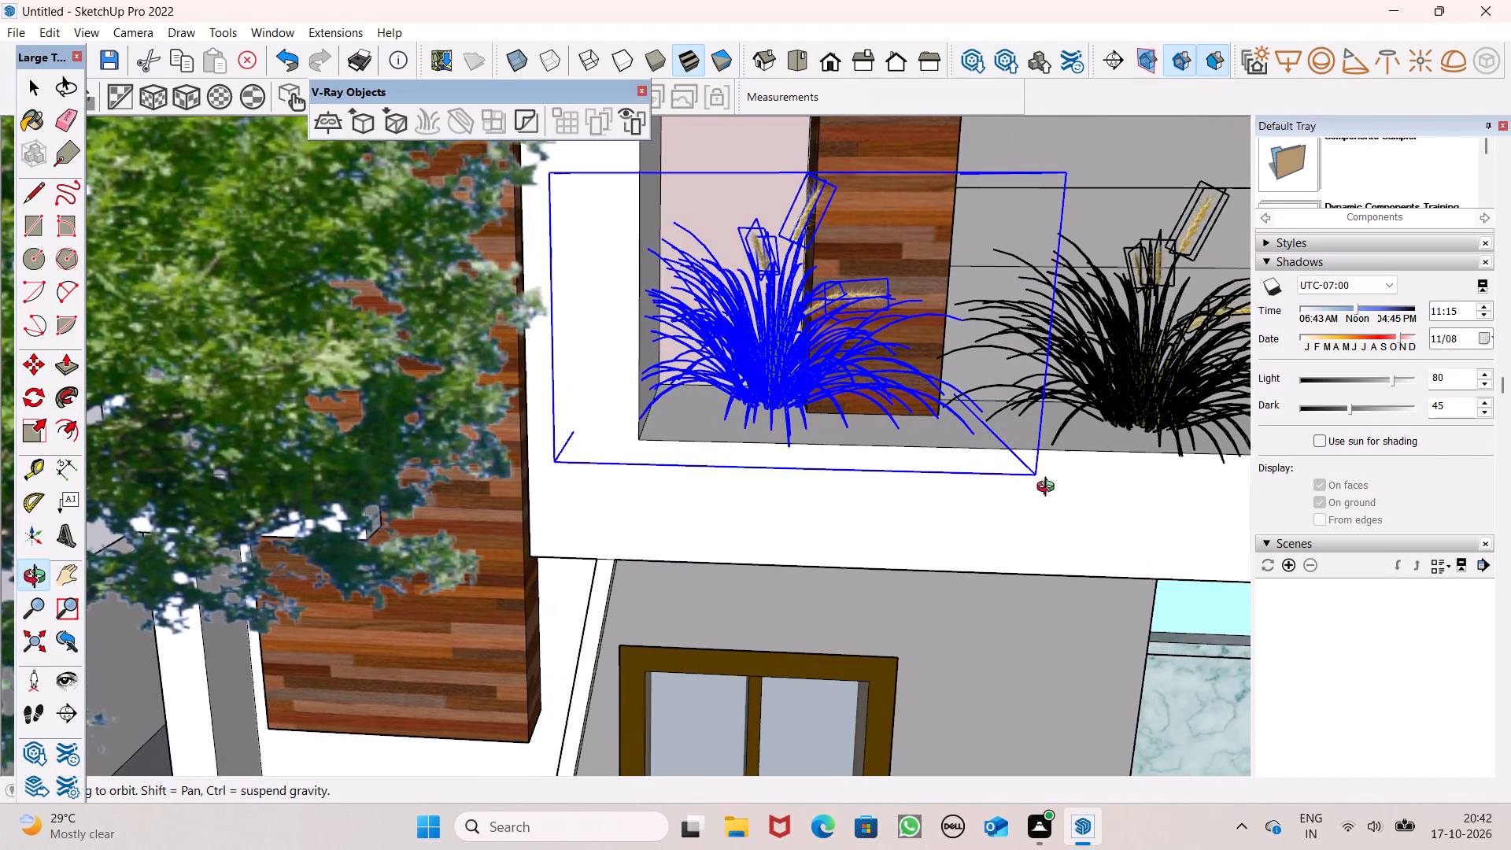
middle_click_drag(1049, 489, 1052, 484)
left_click_drag(1032, 468, 1083, 501)
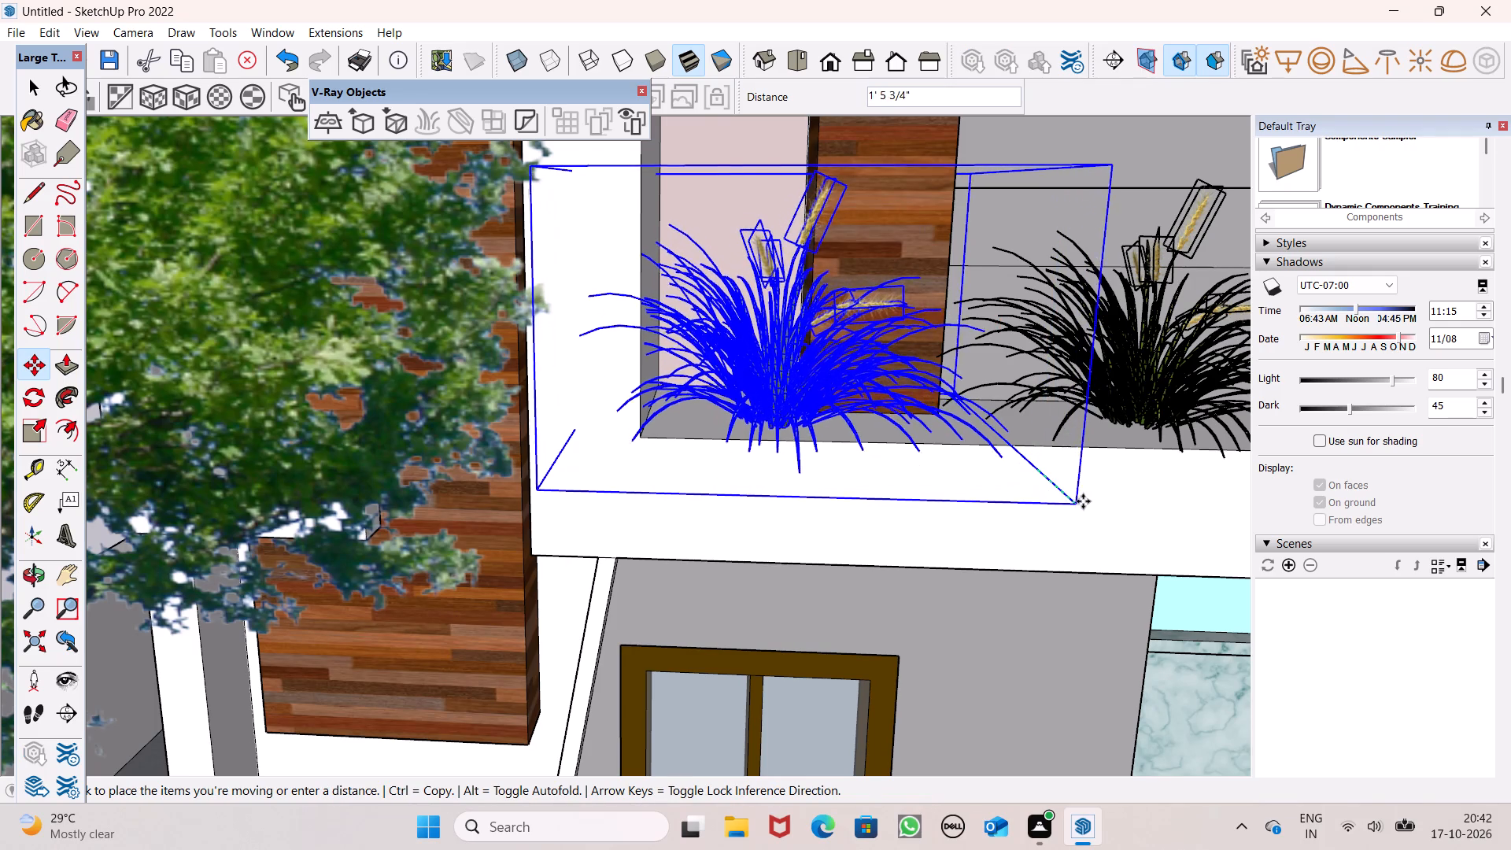
left_click_drag(1083, 501, 1073, 472)
Deselect the basket grass and examine the balcony row from the side and within the whole front elevation.
scroll(1044, 402, "down", 5)
middle_click_drag(1079, 471, 642, 470)
scroll(642, 471, "up", 1)
scroll(821, 433, "down", 4)
middle_click_drag(822, 474, 894, 481)
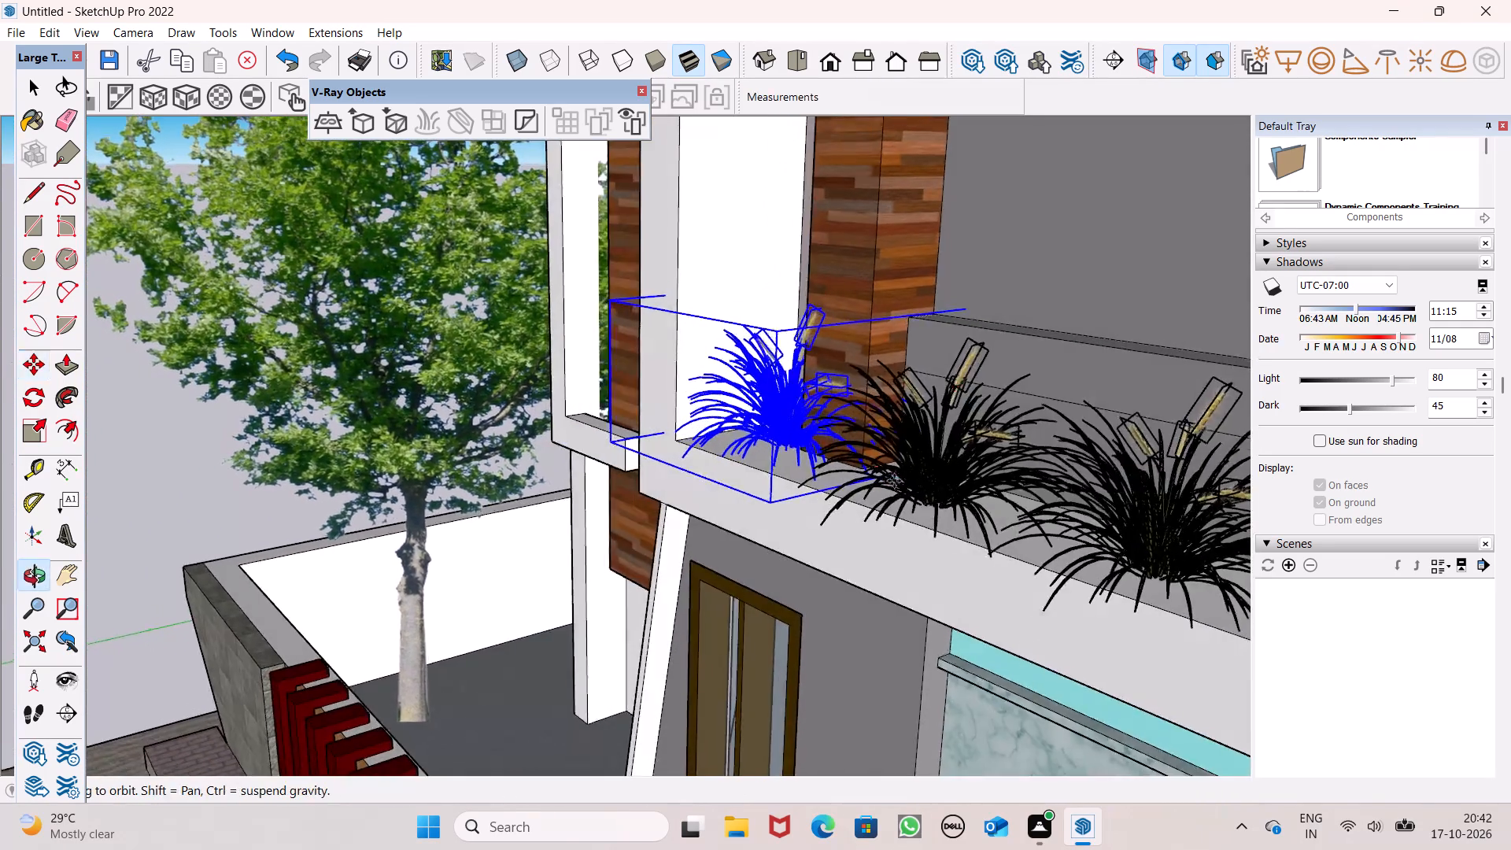
middle_click_drag(894, 481, 892, 486)
scroll(853, 396, "down", 7)
key("space")
left_click(362, 199)
key("space")
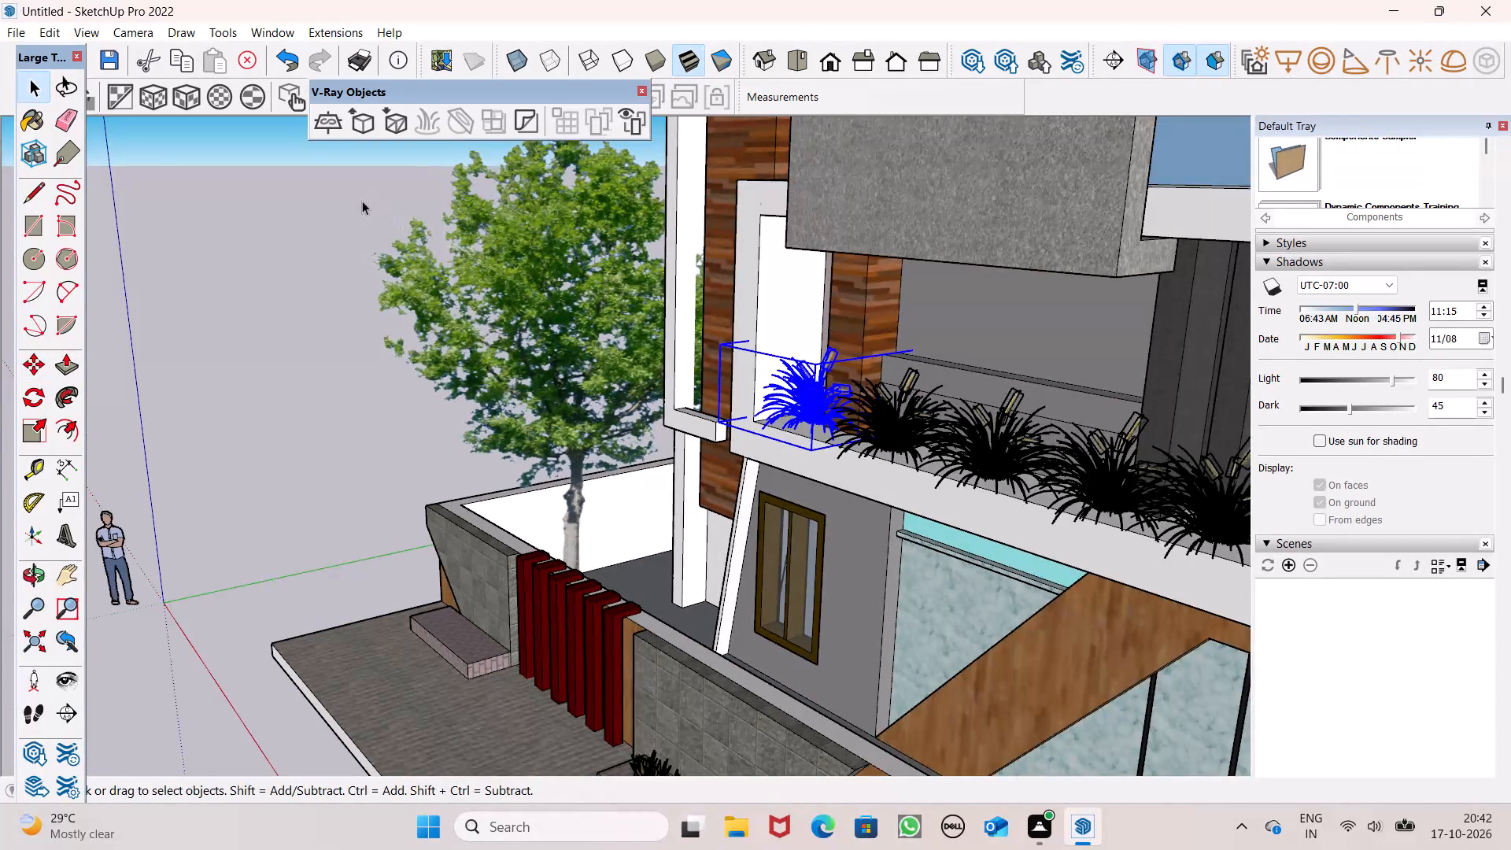
scroll(362, 201, "down", 3)
middle_click_drag(497, 344, 568, 386)
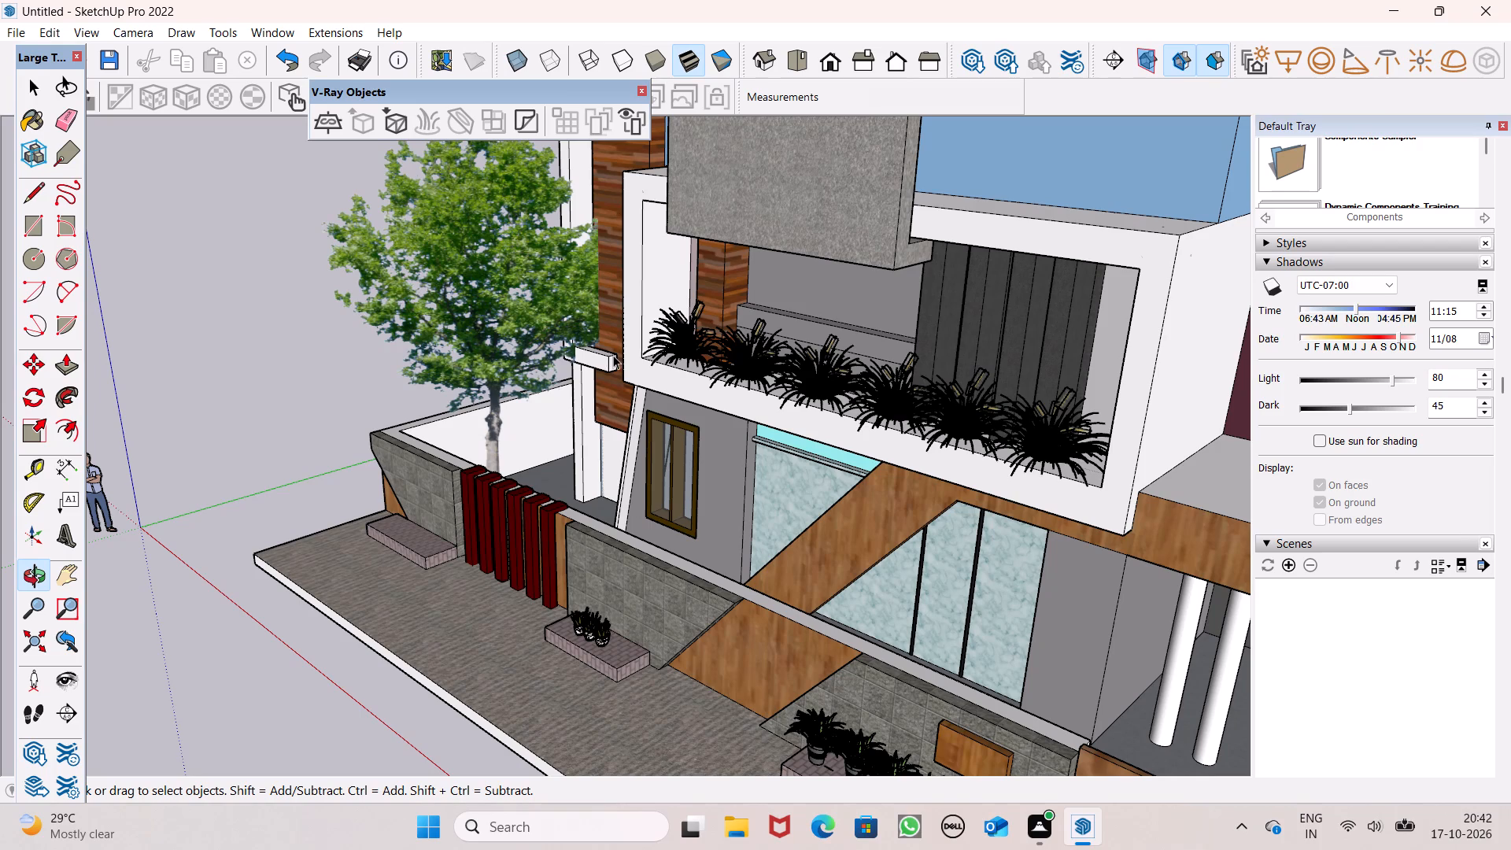
scroll(600, 342, "down", 10)
middle_click_drag(709, 452, 995, 417)
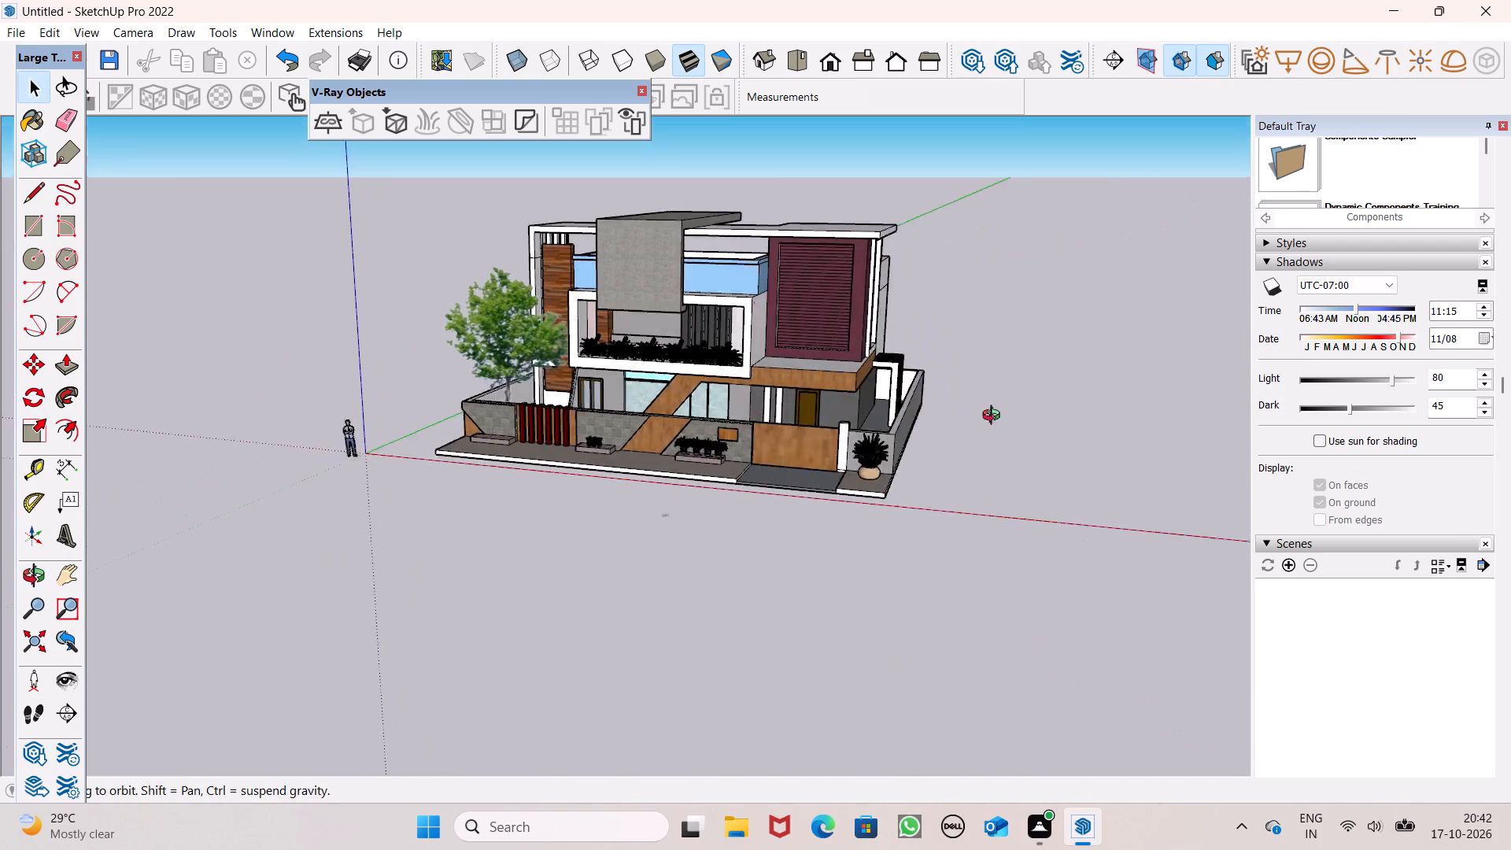
middle_click_drag(995, 417, 1022, 419)
Delete the group of three glass-potted plants from the brick planter beside the red slats.
scroll(913, 449, "up", 4)
scroll(936, 397, "down", 6)
scroll(518, 439, "up", 6)
scroll(602, 434, "up", 1)
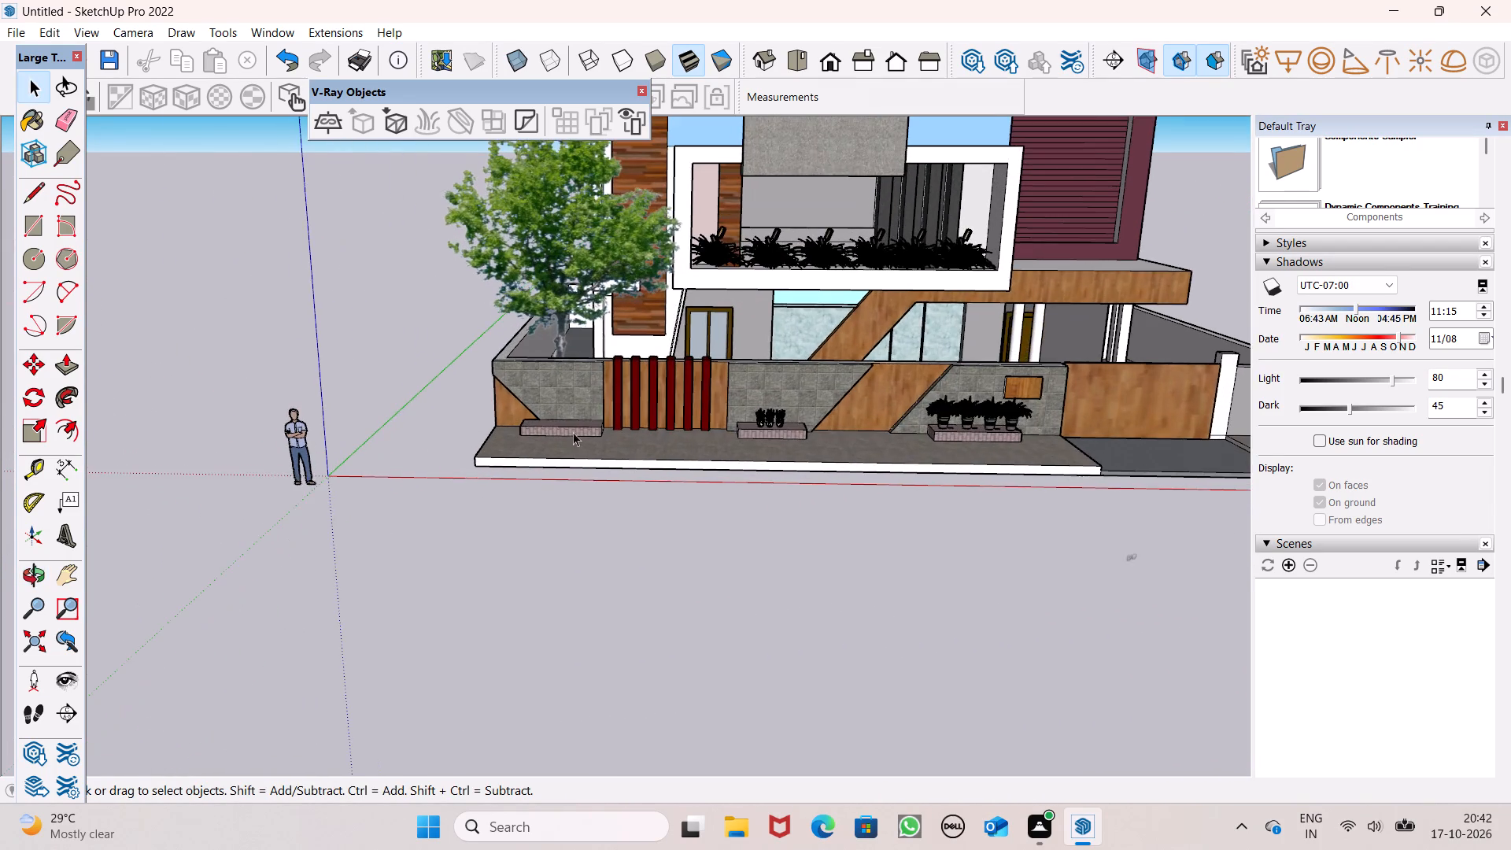
scroll(892, 342, "down", 4)
scroll(700, 397, "up", 7)
scroll(871, 410, "up", 6)
scroll(971, 400, "up", 5)
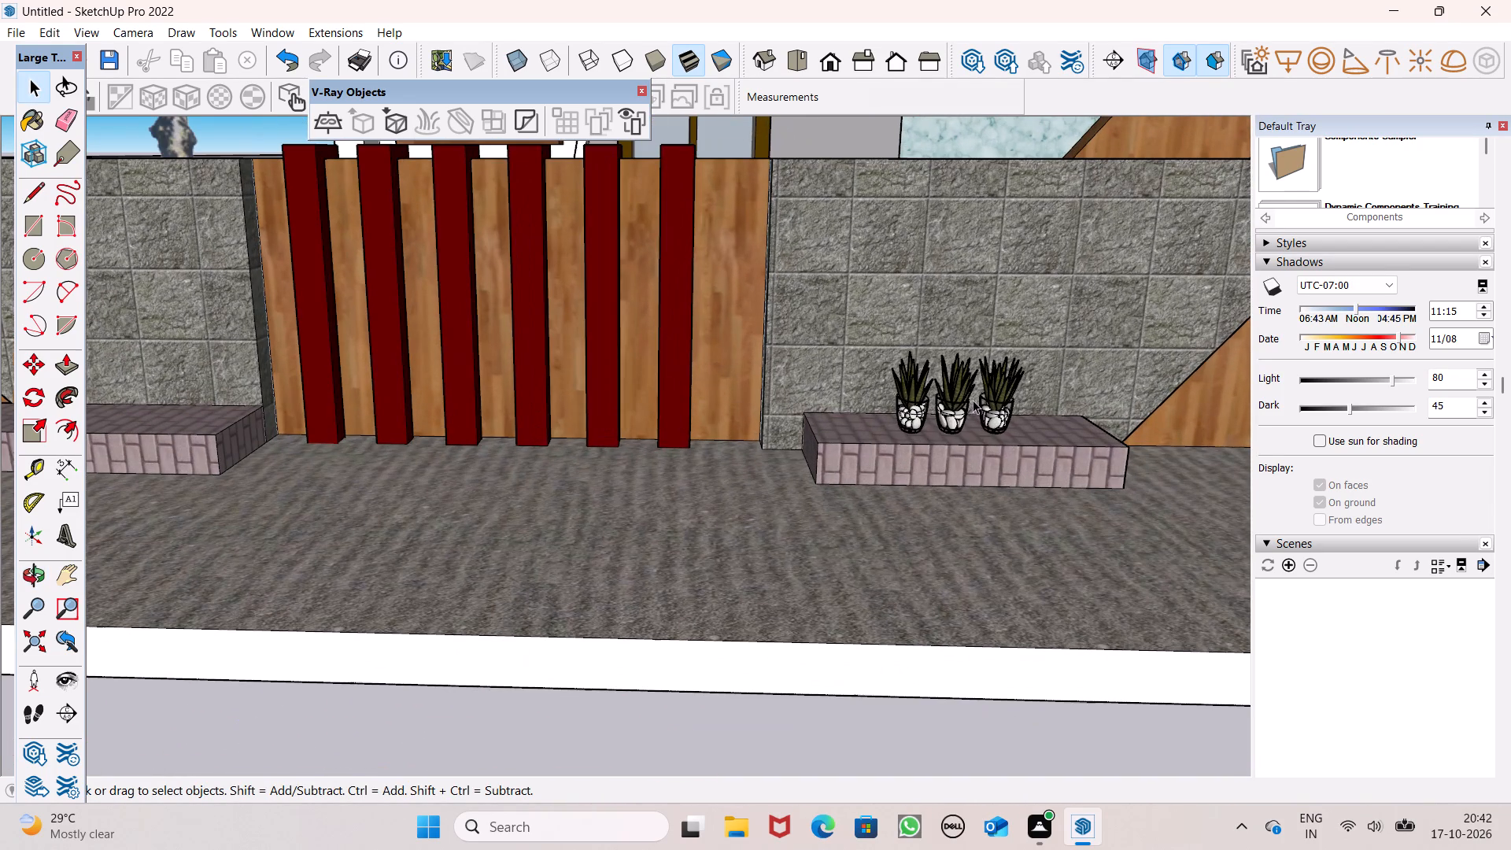
left_click(948, 411)
key("Delete")
Copy one dark-potted plant from the planter below the wooden wall plaque onto the emptied middle brick planter.
scroll(940, 442, "down", 4)
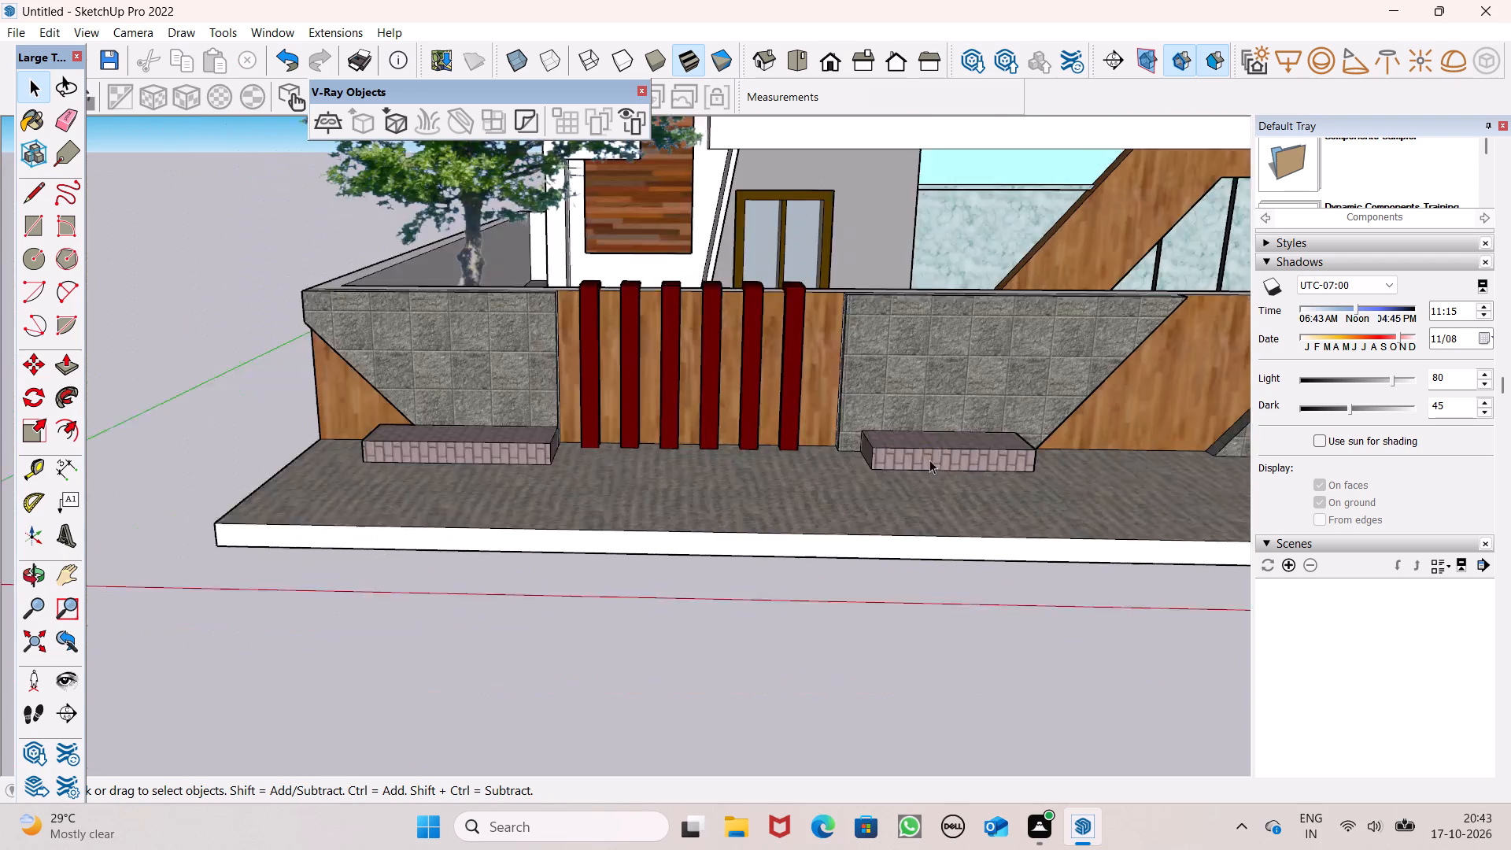
scroll(929, 460, "down", 12)
scroll(1055, 444, "up", 5)
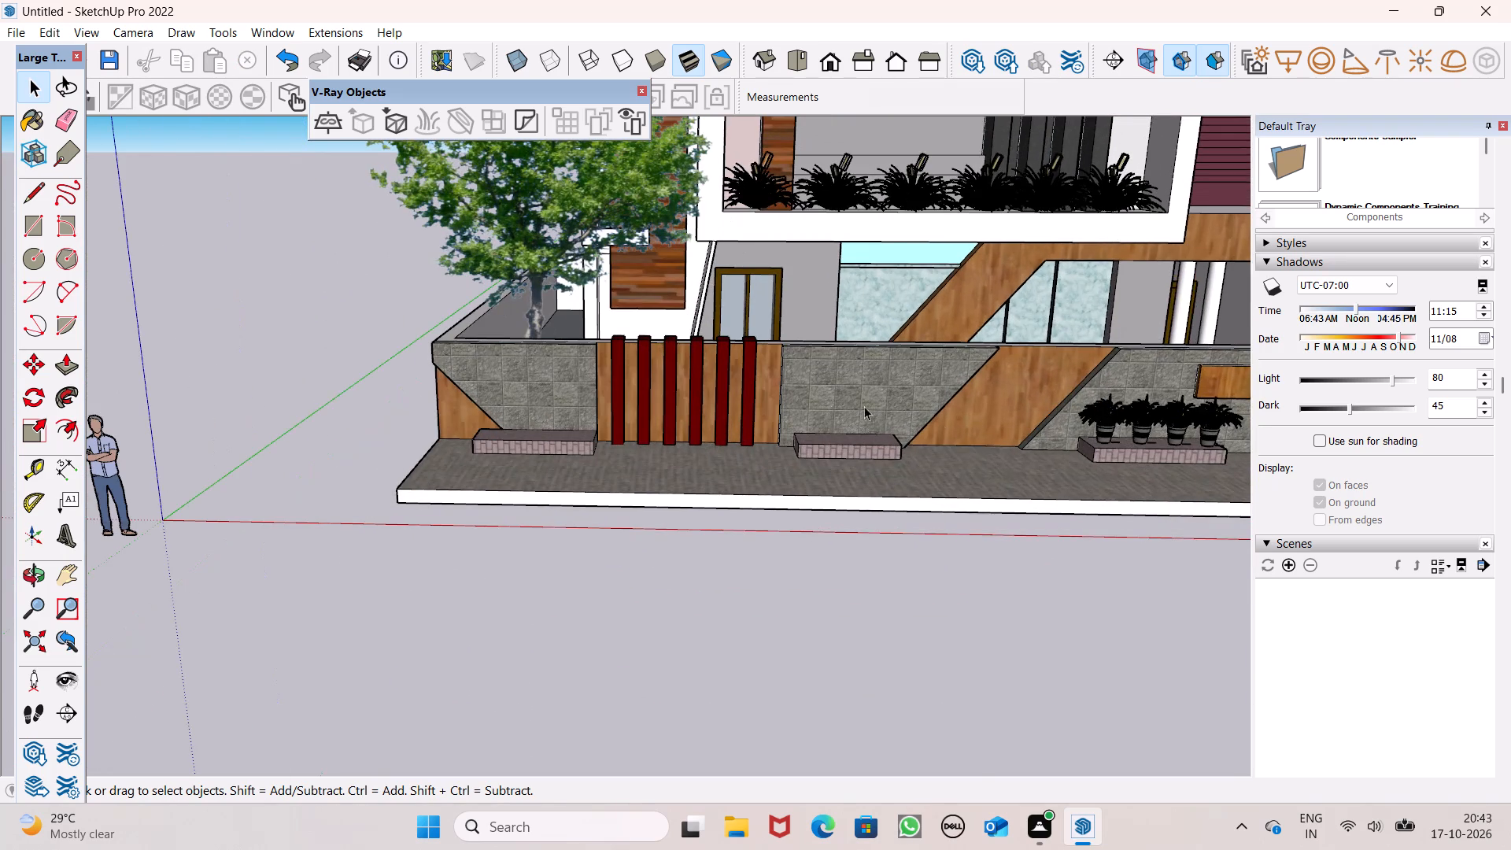
scroll(785, 407, "down", 5)
scroll(1077, 408, "up", 7)
scroll(1007, 427, "up", 6)
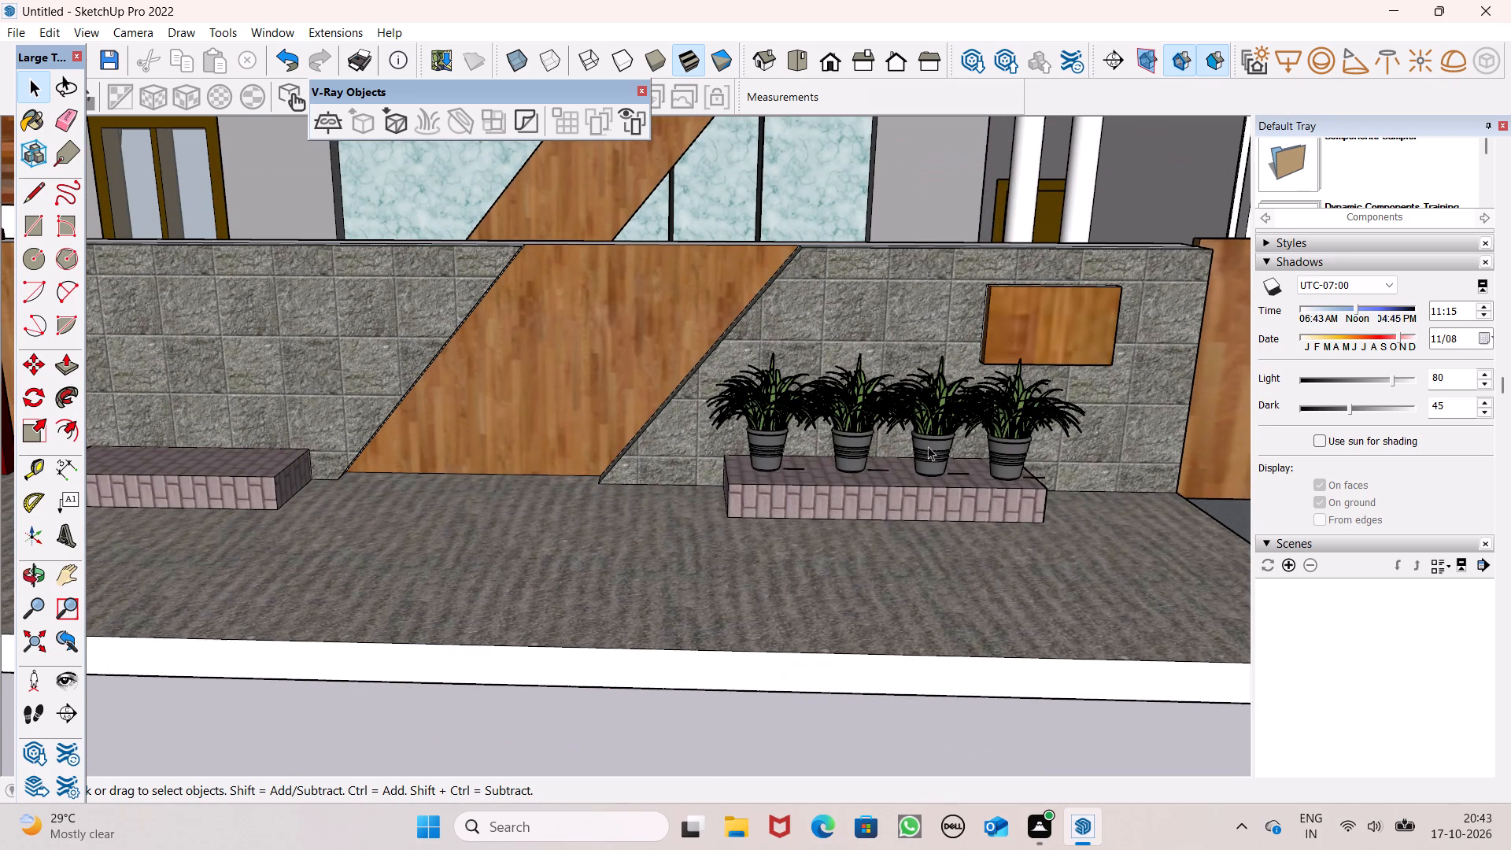
left_click(928, 446)
scroll(1011, 402, "down", 12)
key("m")
key("Return")
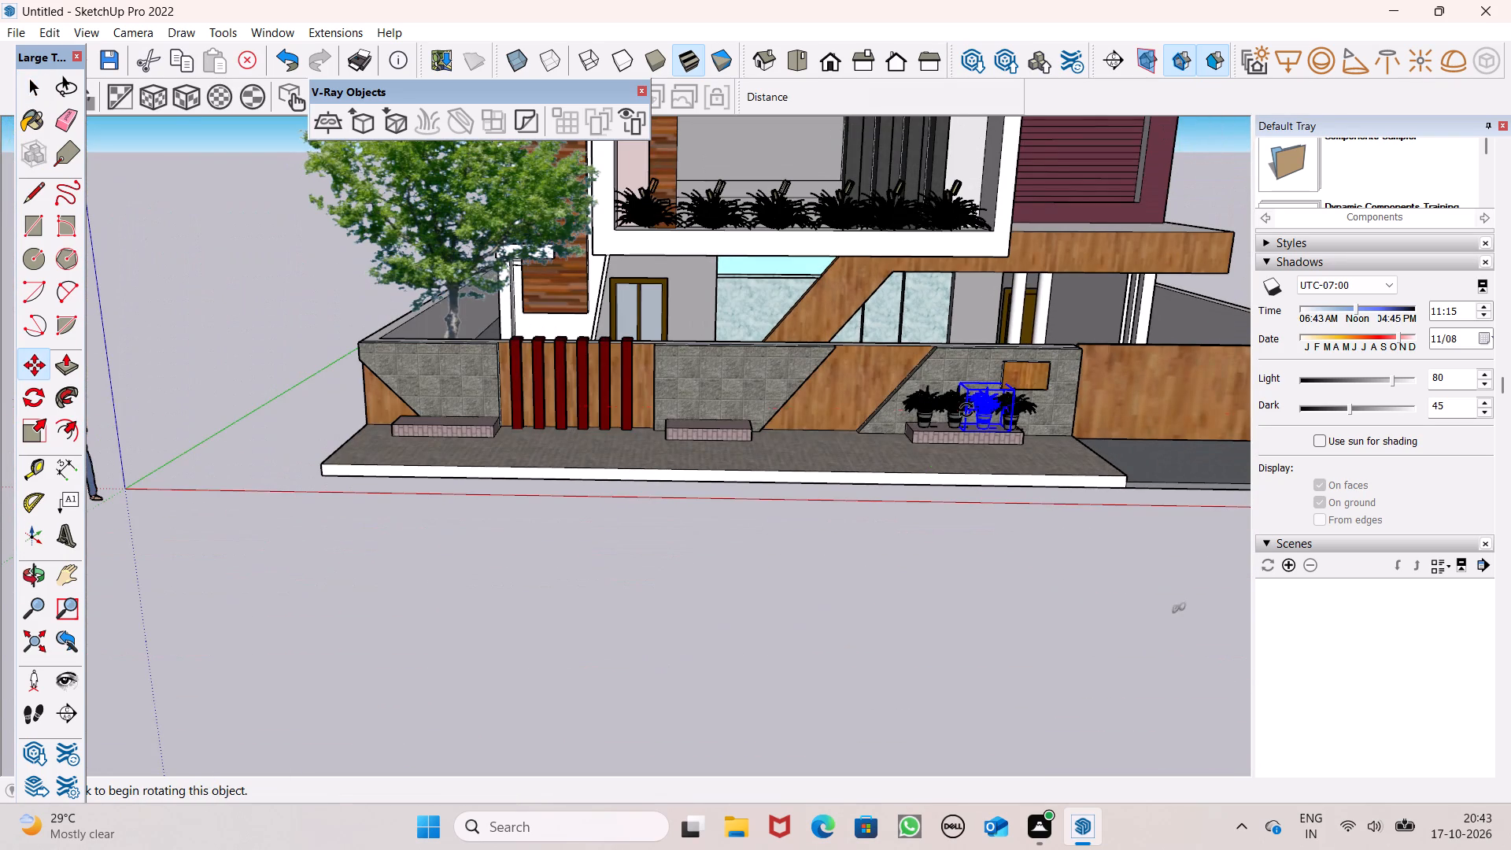
scroll(969, 408, "down", 4)
left_click_drag(994, 427, 880, 439)
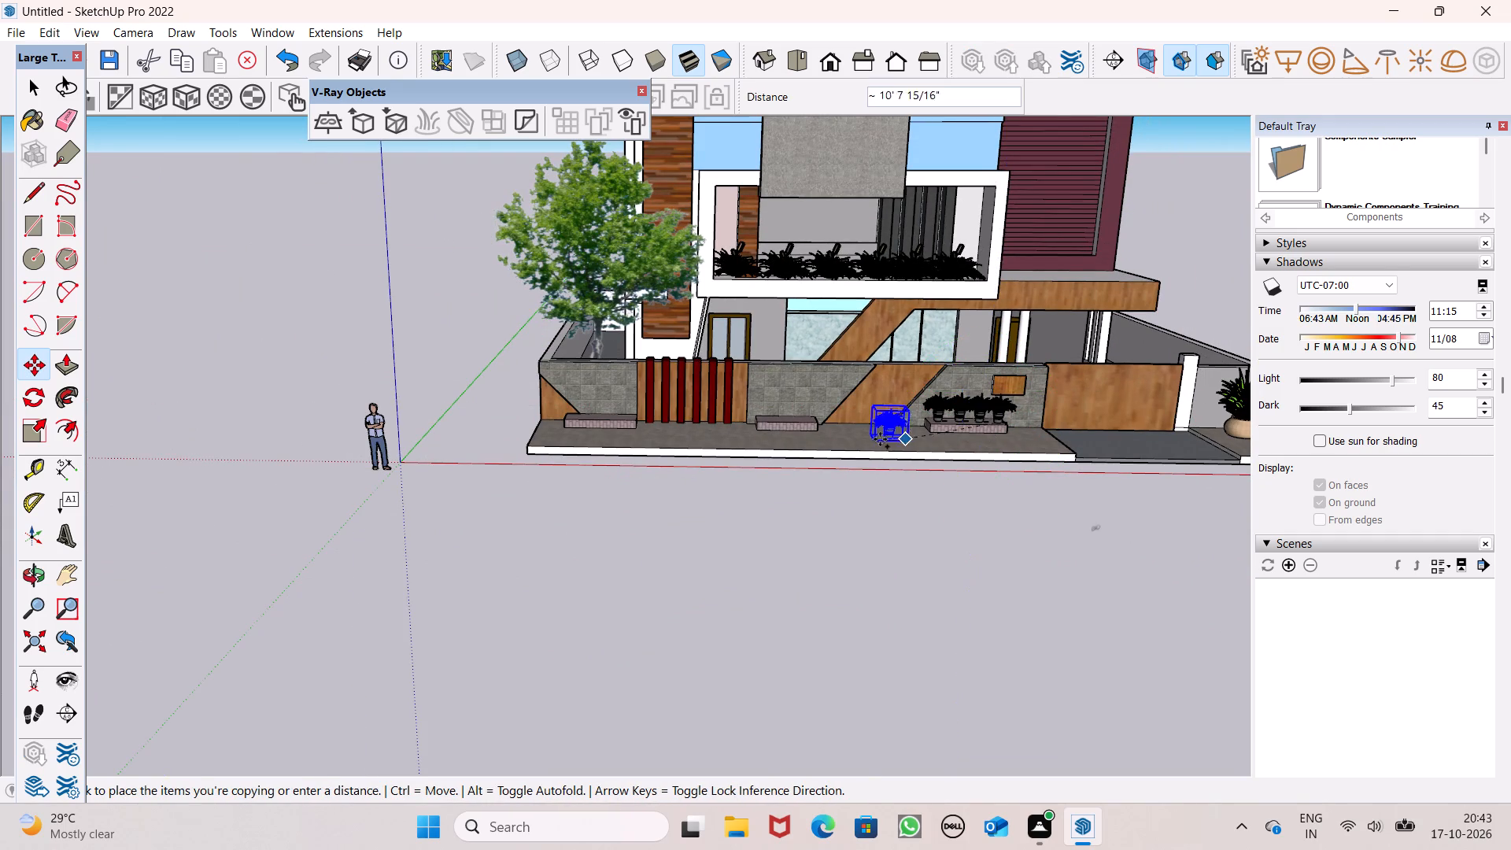
left_click_drag(880, 439, 788, 419)
scroll(793, 388, "up", 3)
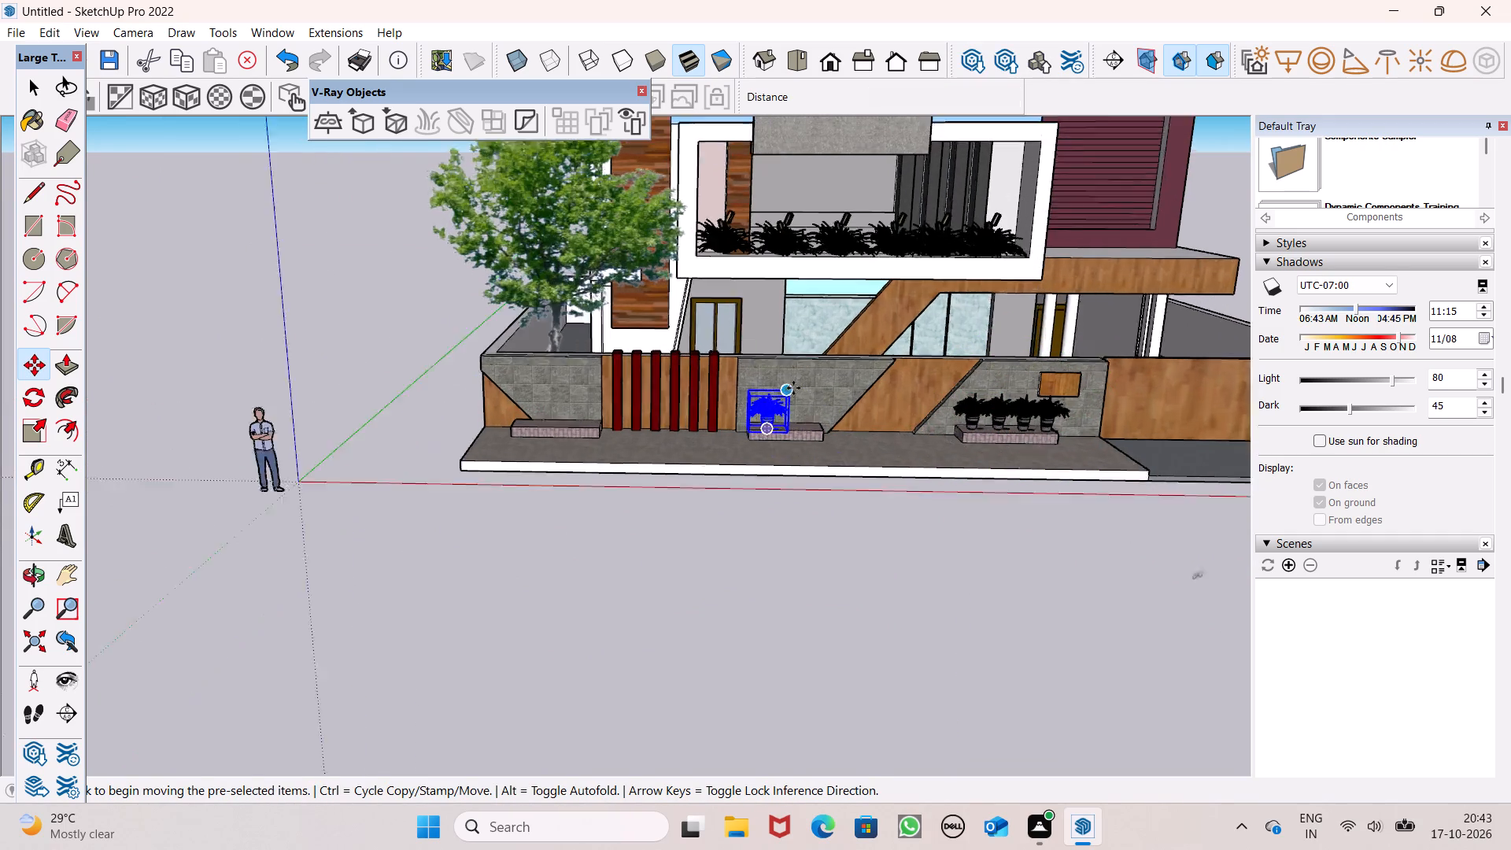
Move the copied dark-potted plant on the middle brick planter to the end beside the red slats.
scroll(793, 388, "up", 13)
scroll(1018, 386, "down", 4)
middle_click_drag(904, 496, 821, 522)
scroll(792, 549, "up", 3)
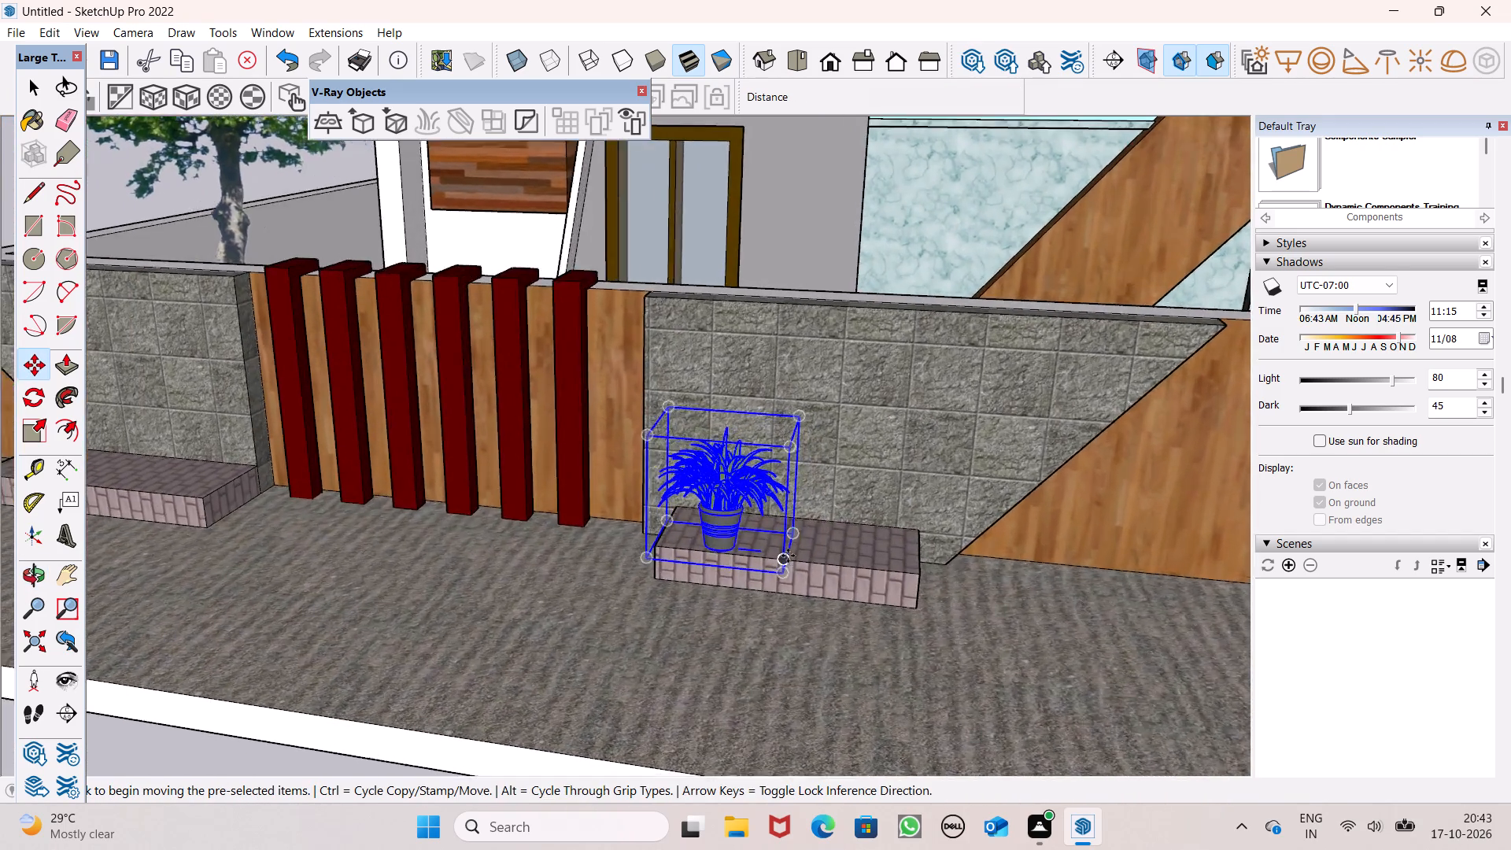
scroll(788, 556, "up", 4)
left_click_drag(778, 588, 743, 551)
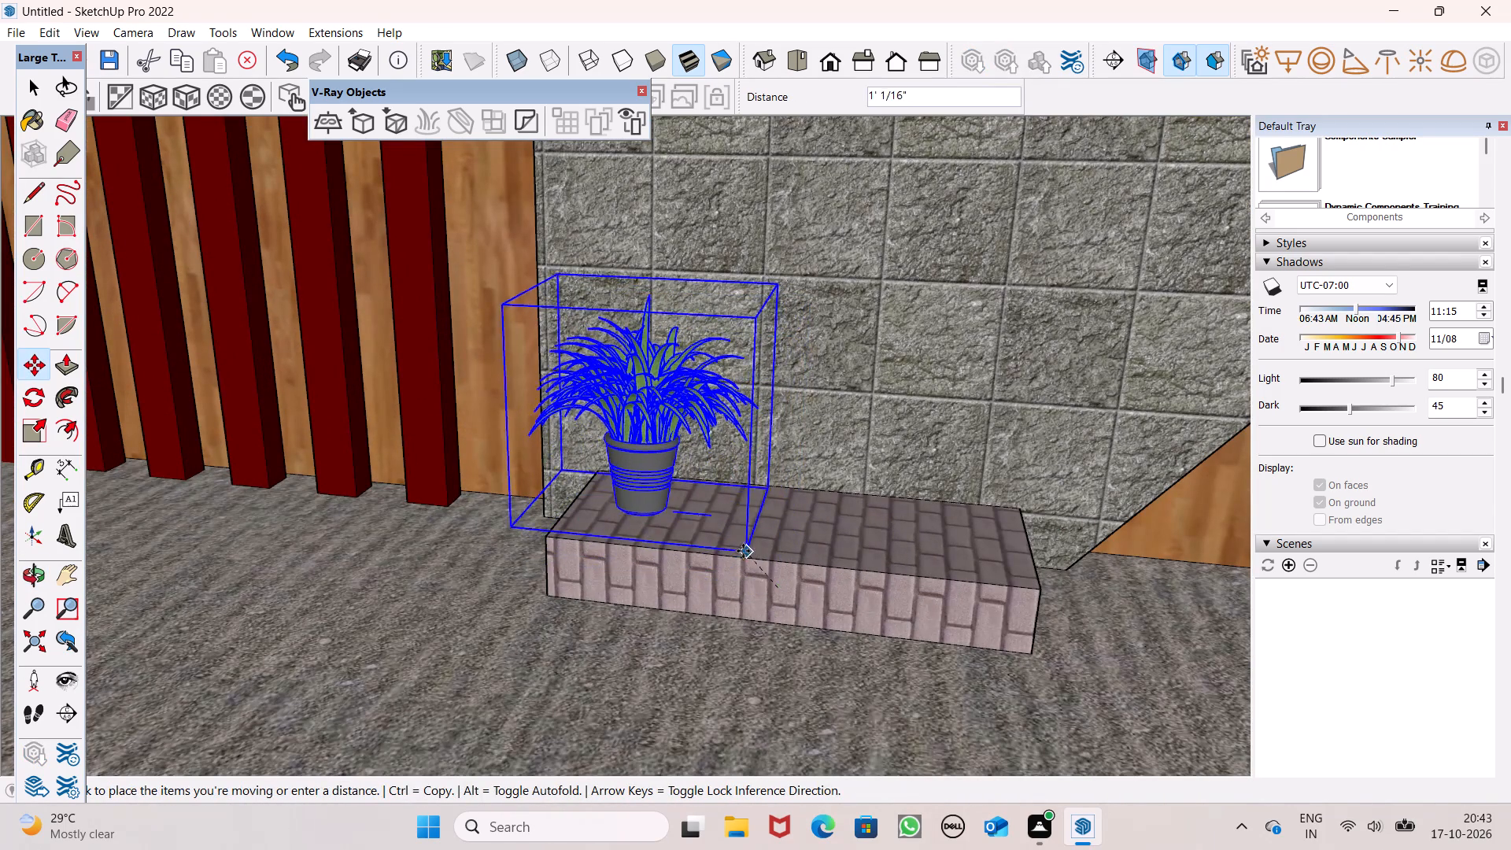
left_click_drag(743, 551, 724, 549)
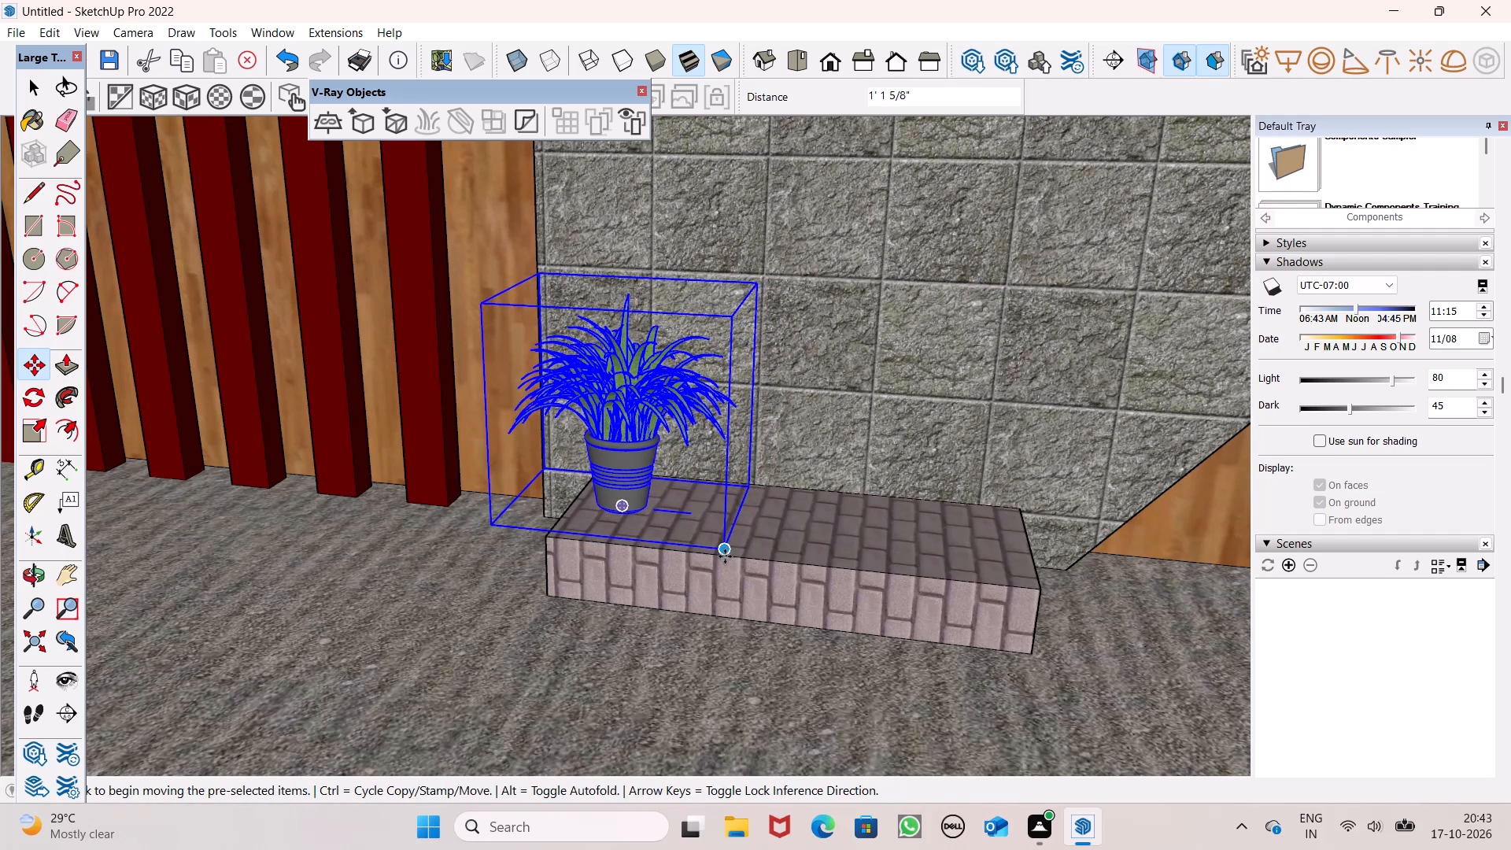
Copy the potted plant about 2' 1 5/8" along the middle brick planter, away from the red slats.
left_click_drag(725, 552, 835, 560)
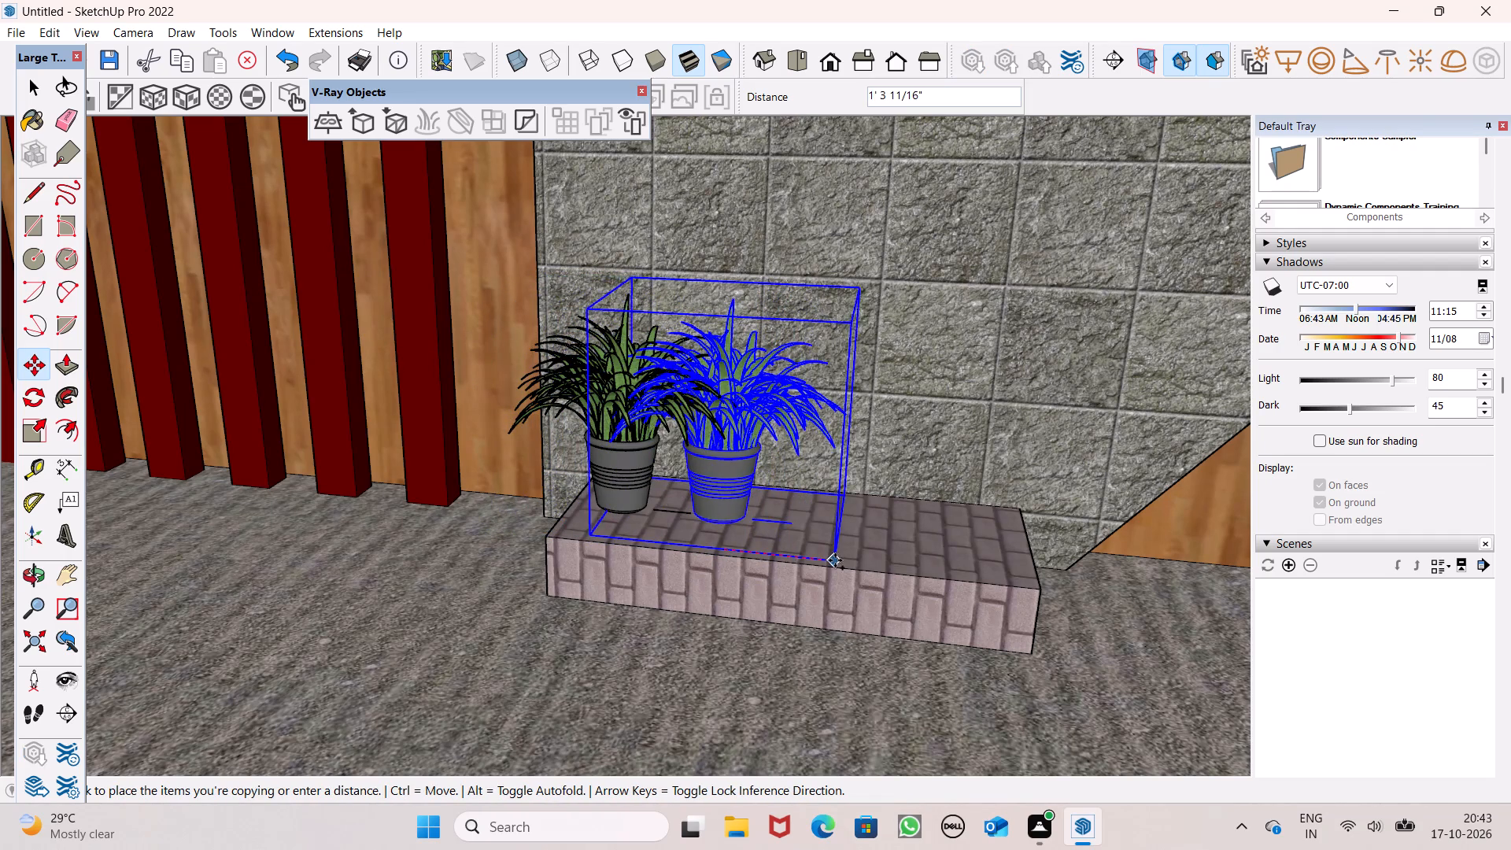
left_click_drag(835, 560, 896, 573)
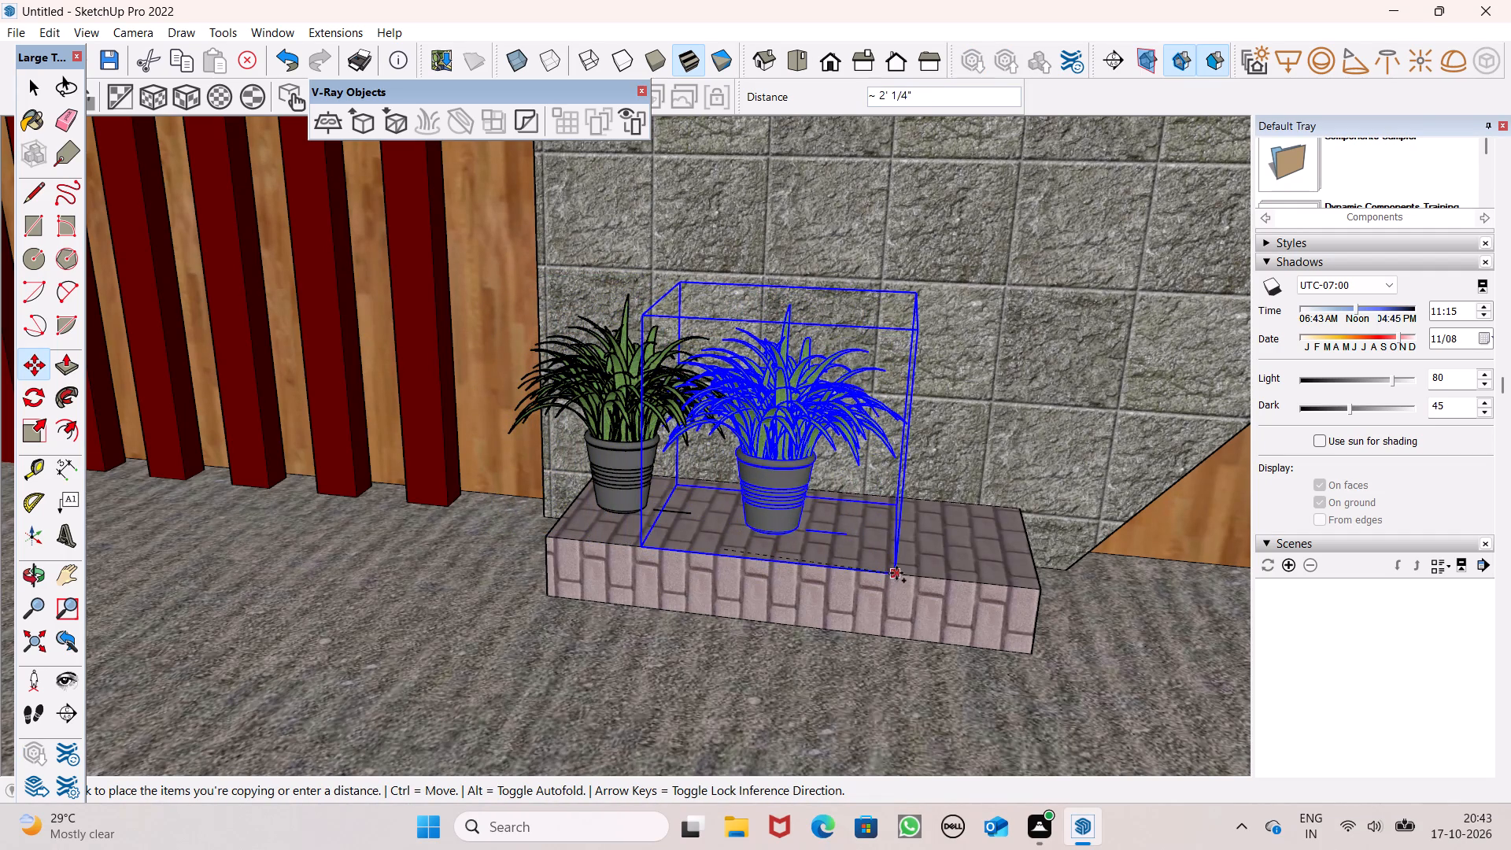
left_click_drag(896, 573, 907, 571)
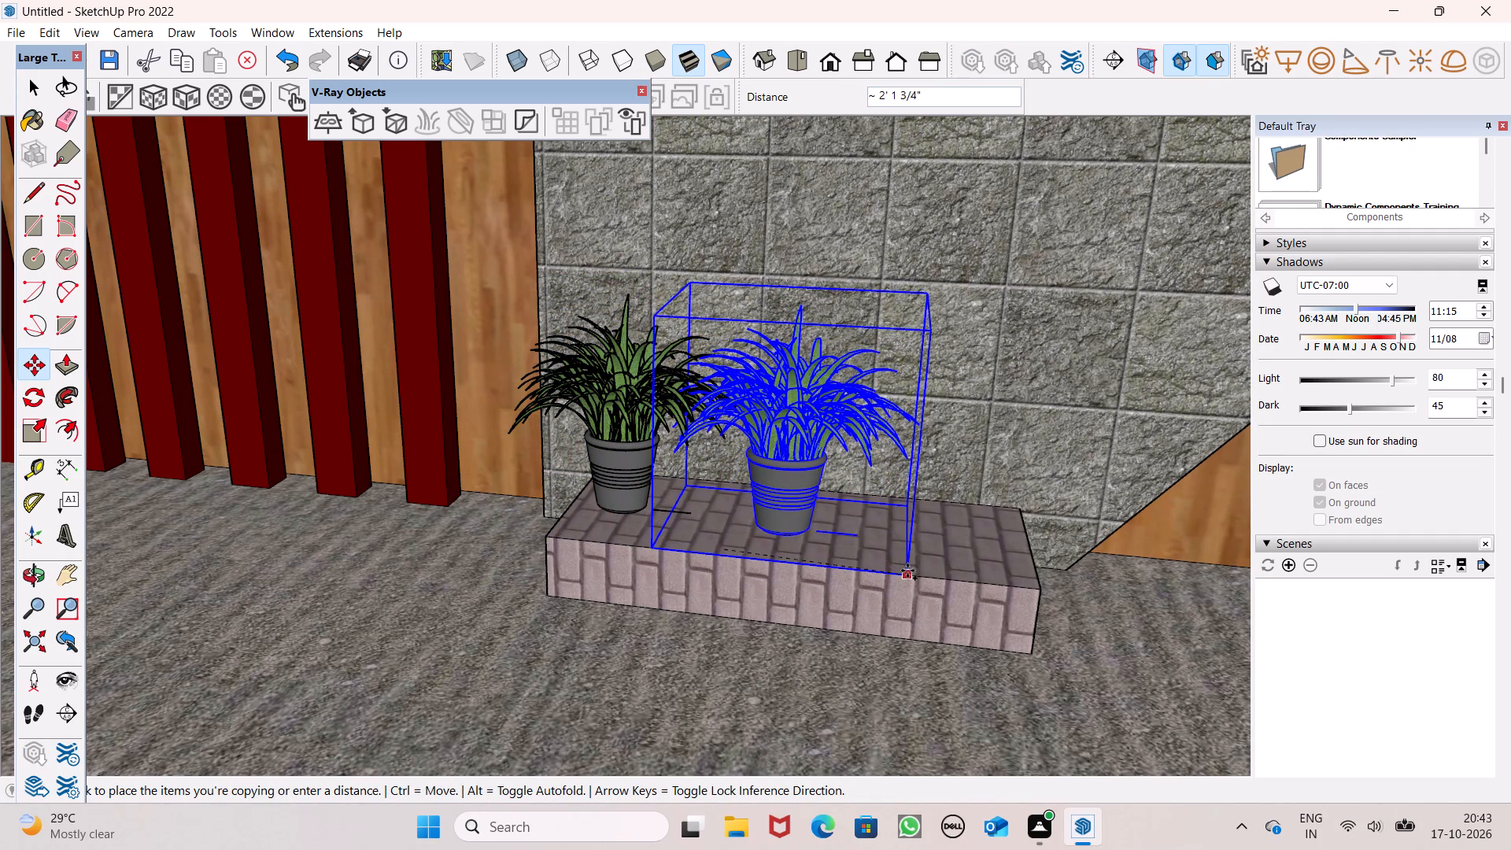
left_click_drag(907, 571, 907, 571)
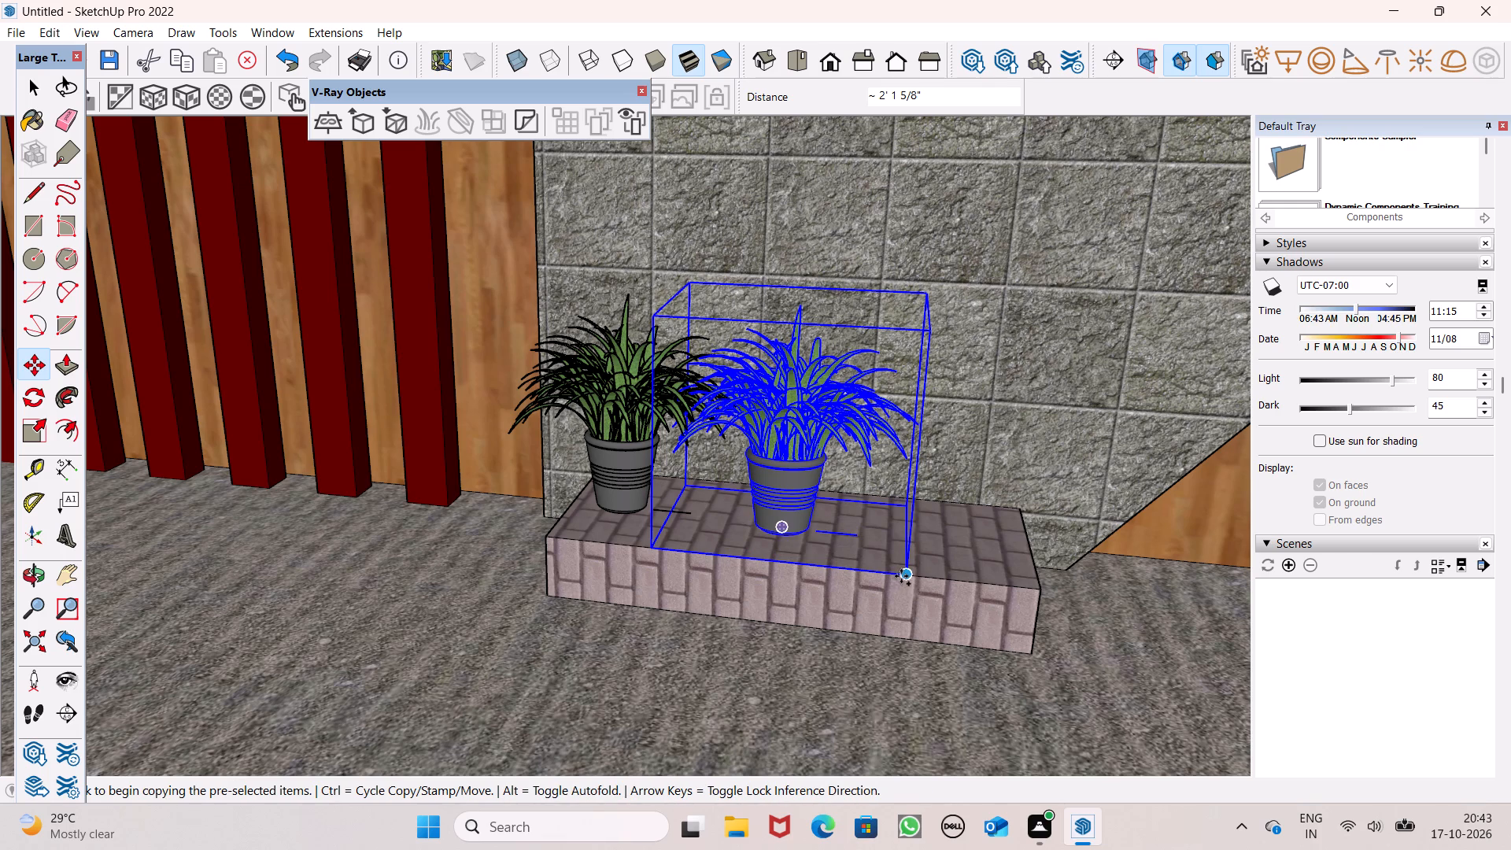
Copy a third dark-potted plant to the planter's far end, pulling it forward out of the stone wall.
left_click_drag(907, 574, 1053, 580)
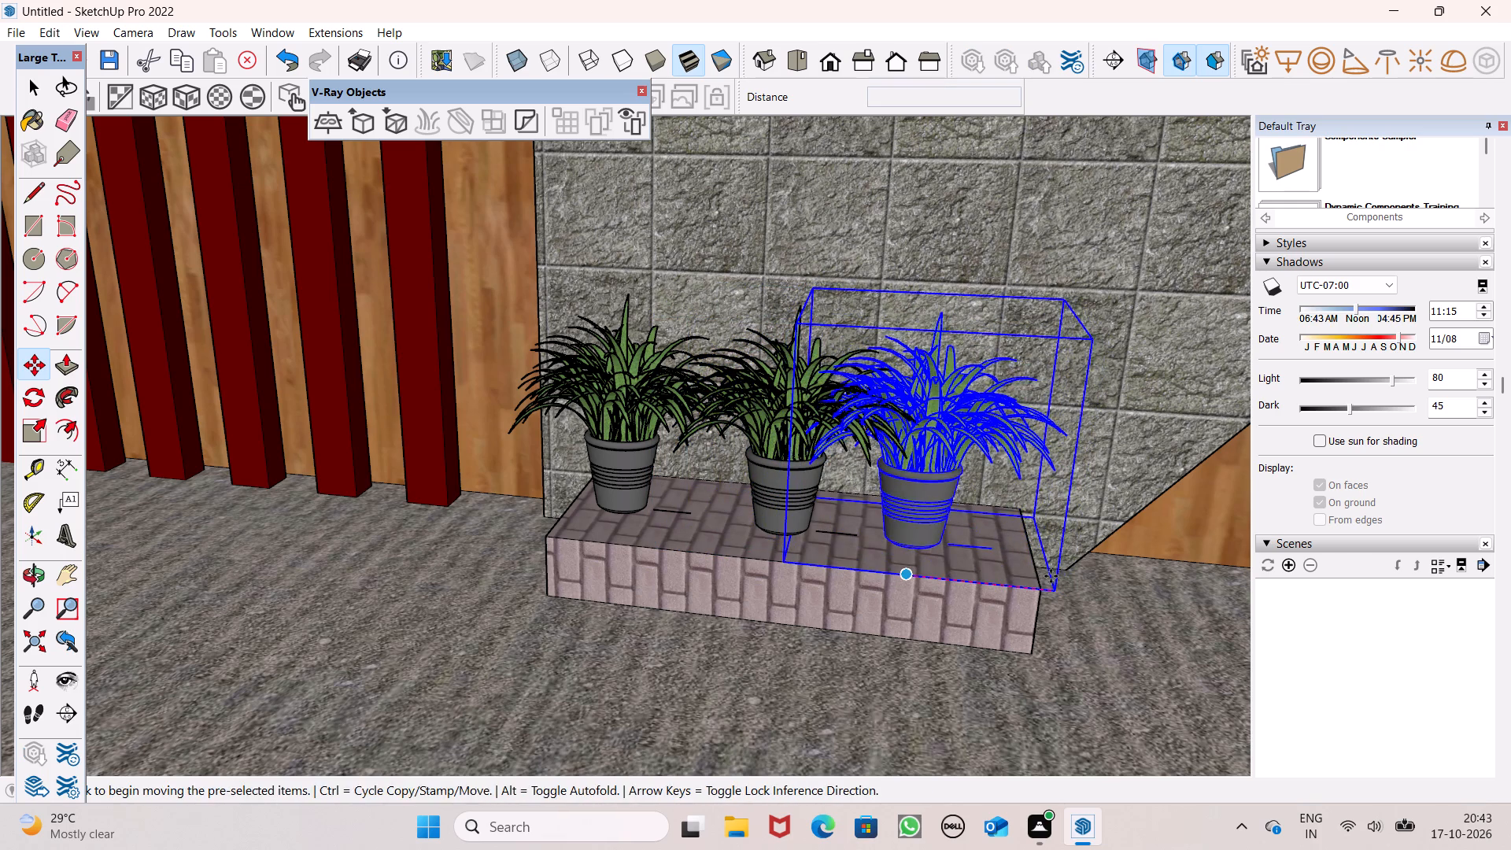
left_click(1052, 578, "ctrl")
left_click_drag(1051, 576, 1061, 574, "ctrl")
left_click(1061, 574, "ctrl")
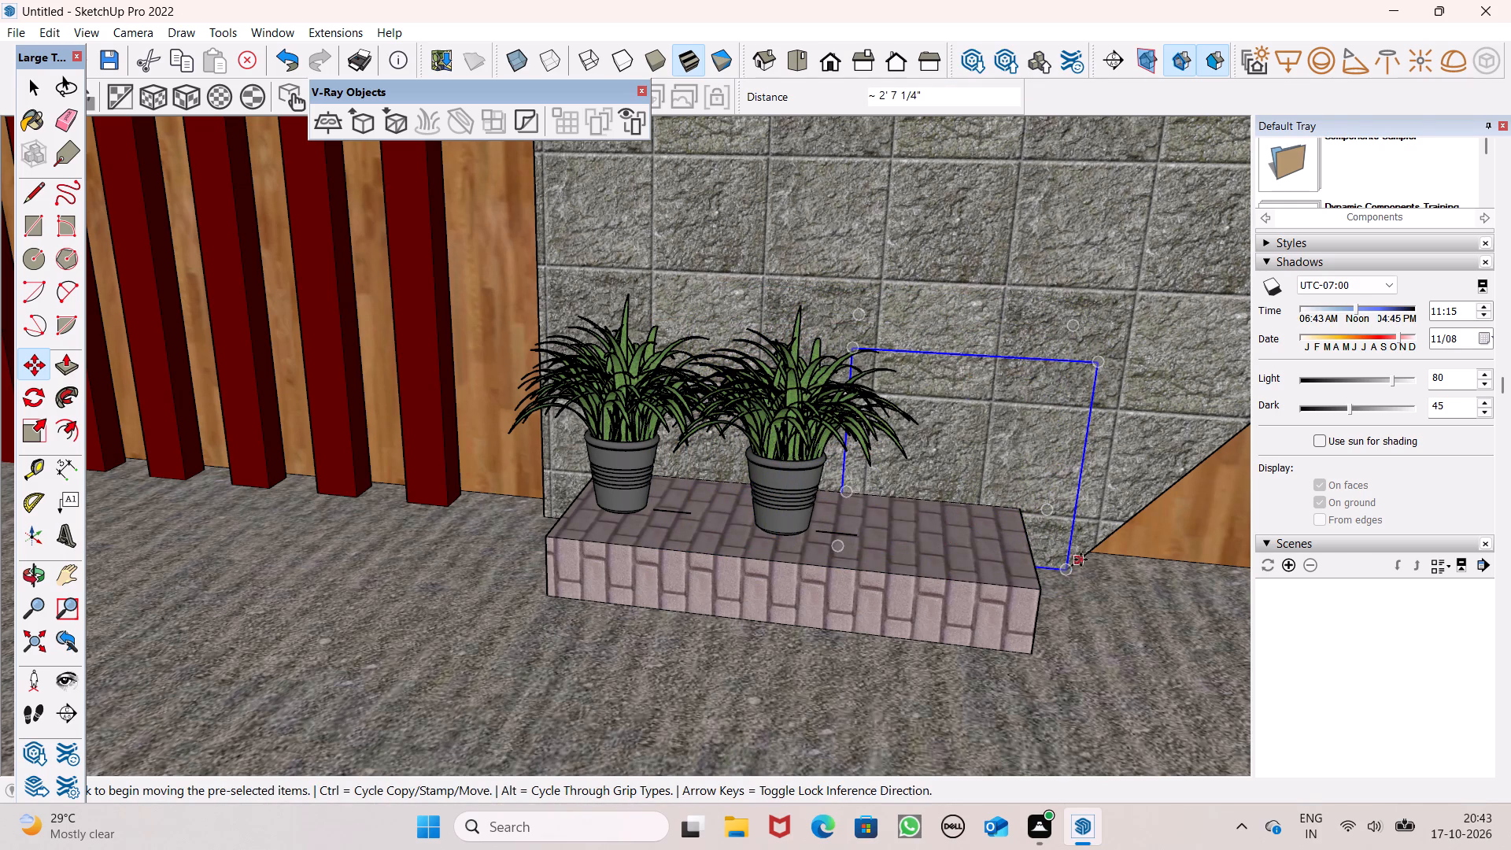
left_click_drag(1070, 578, 1054, 582, "ctrl")
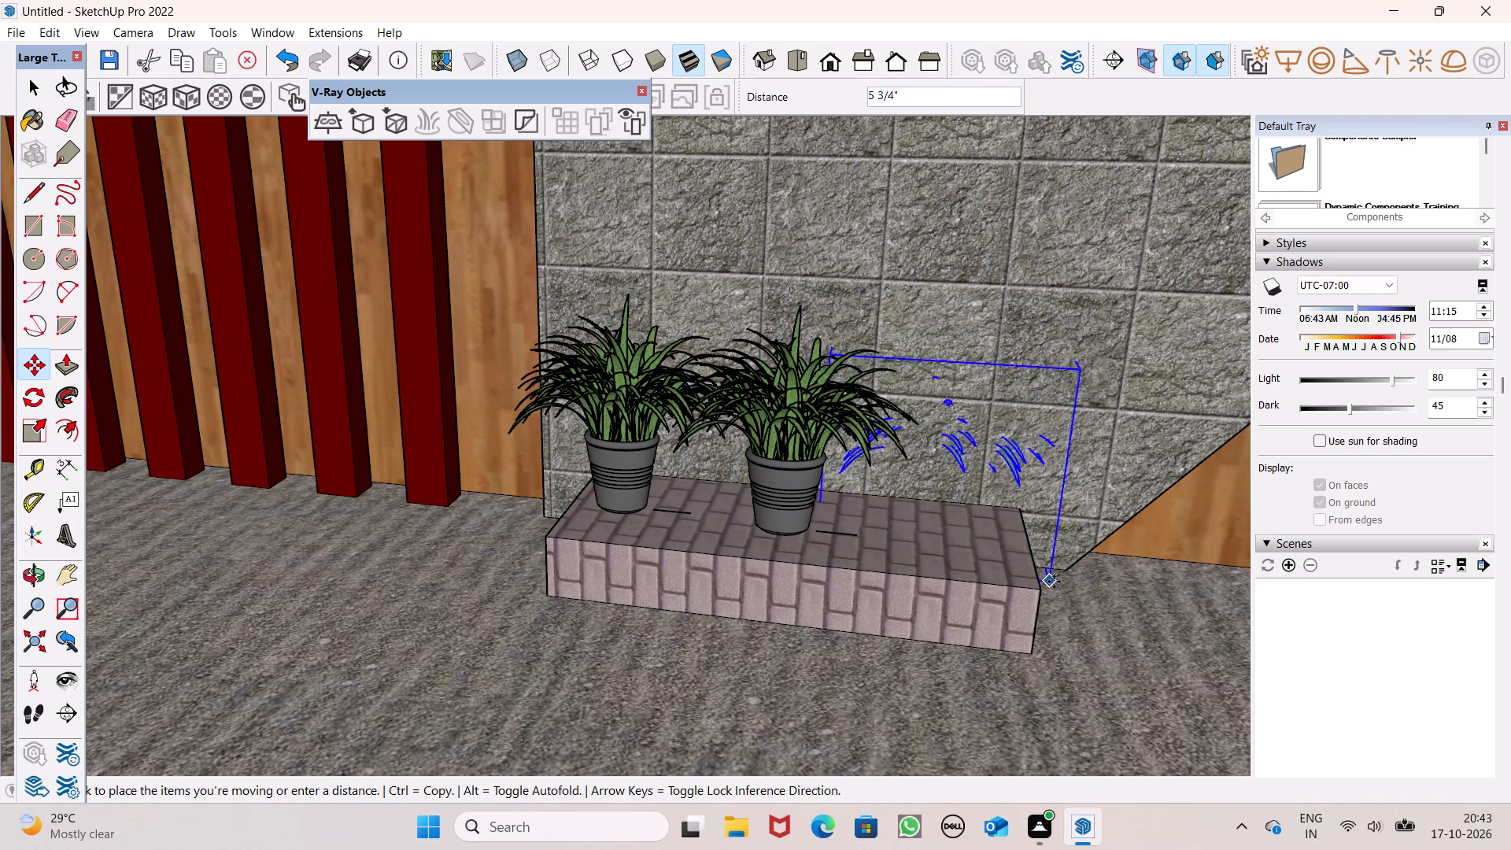
left_click_drag(1054, 582, 1043, 577, "ctrl")
double_click(1043, 577, "ctrl")
middle_click_drag(1054, 568, 1023, 572, "ctrl")
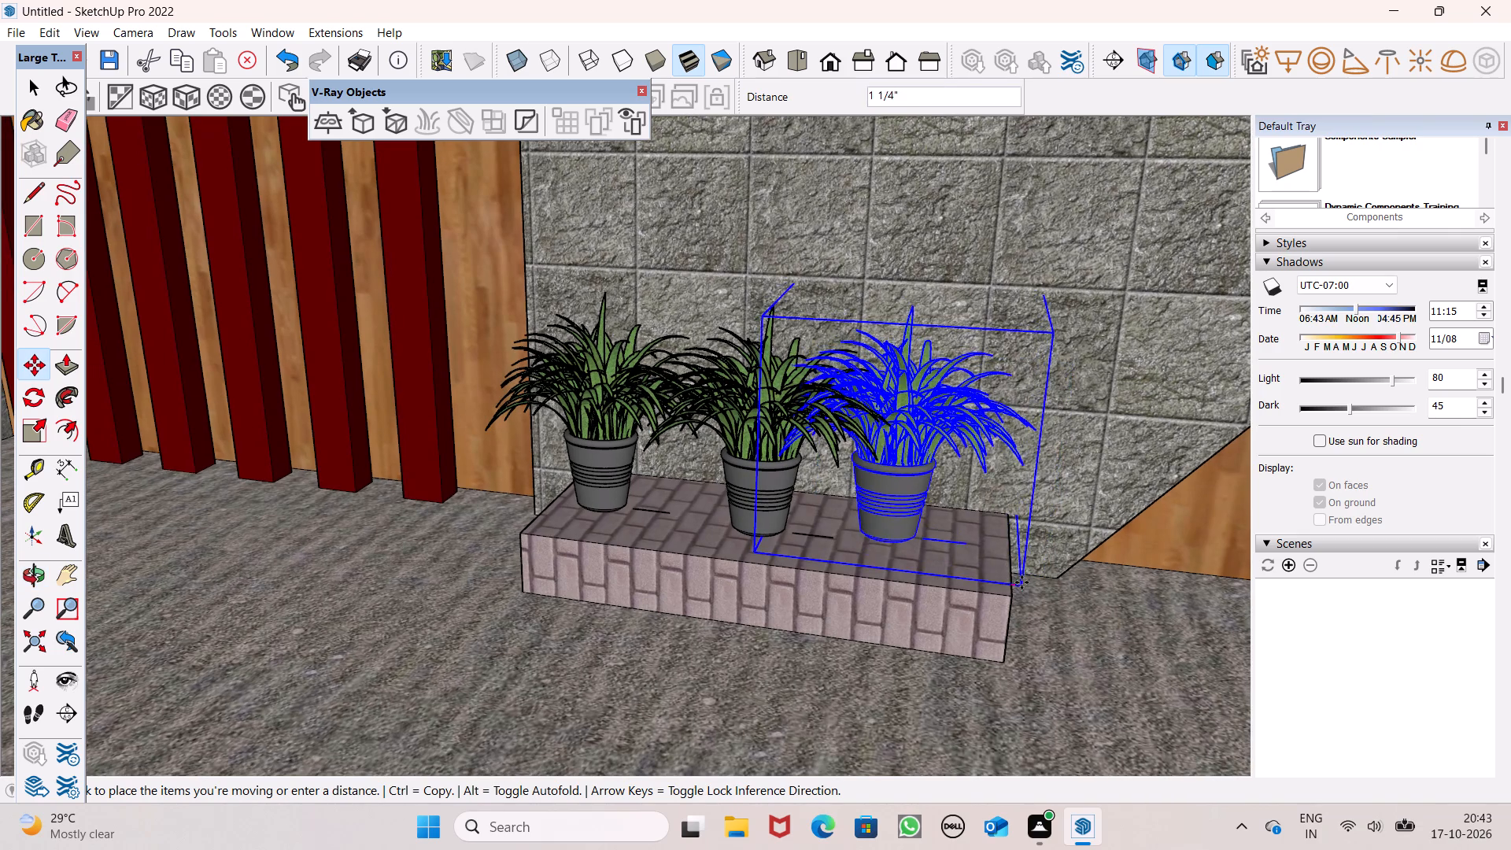
left_click(1014, 579, "ctrl")
Adjust the third plant's position near the planter's far end, bringing its pot into line with the other two.
scroll(1048, 579, "up", 1, "ctrl")
middle_click_drag(1047, 586, 964, 596, "ctrl")
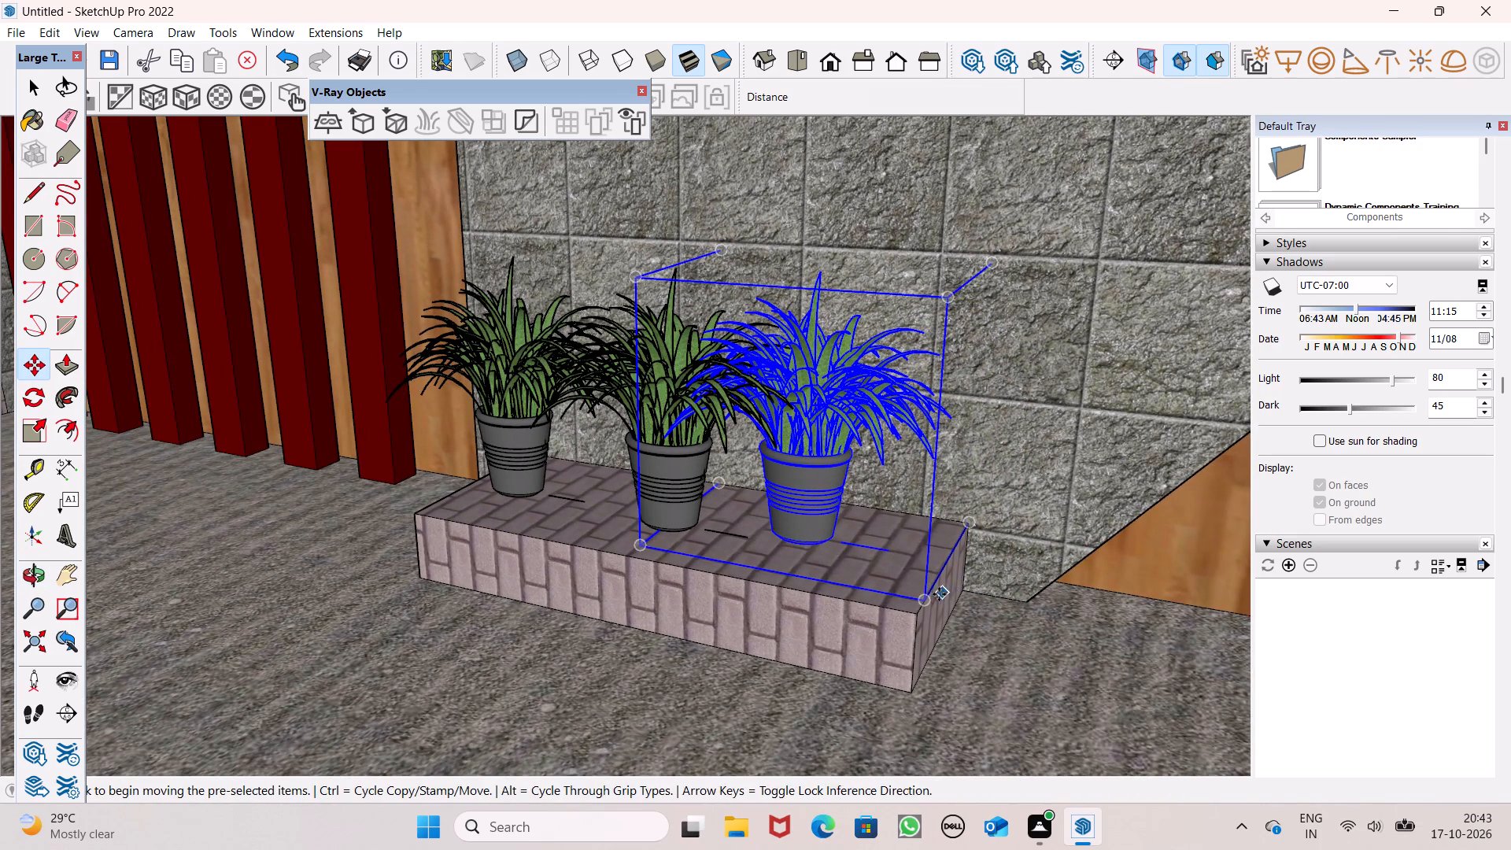
left_click_drag(928, 600, 948, 604, "ctrl")
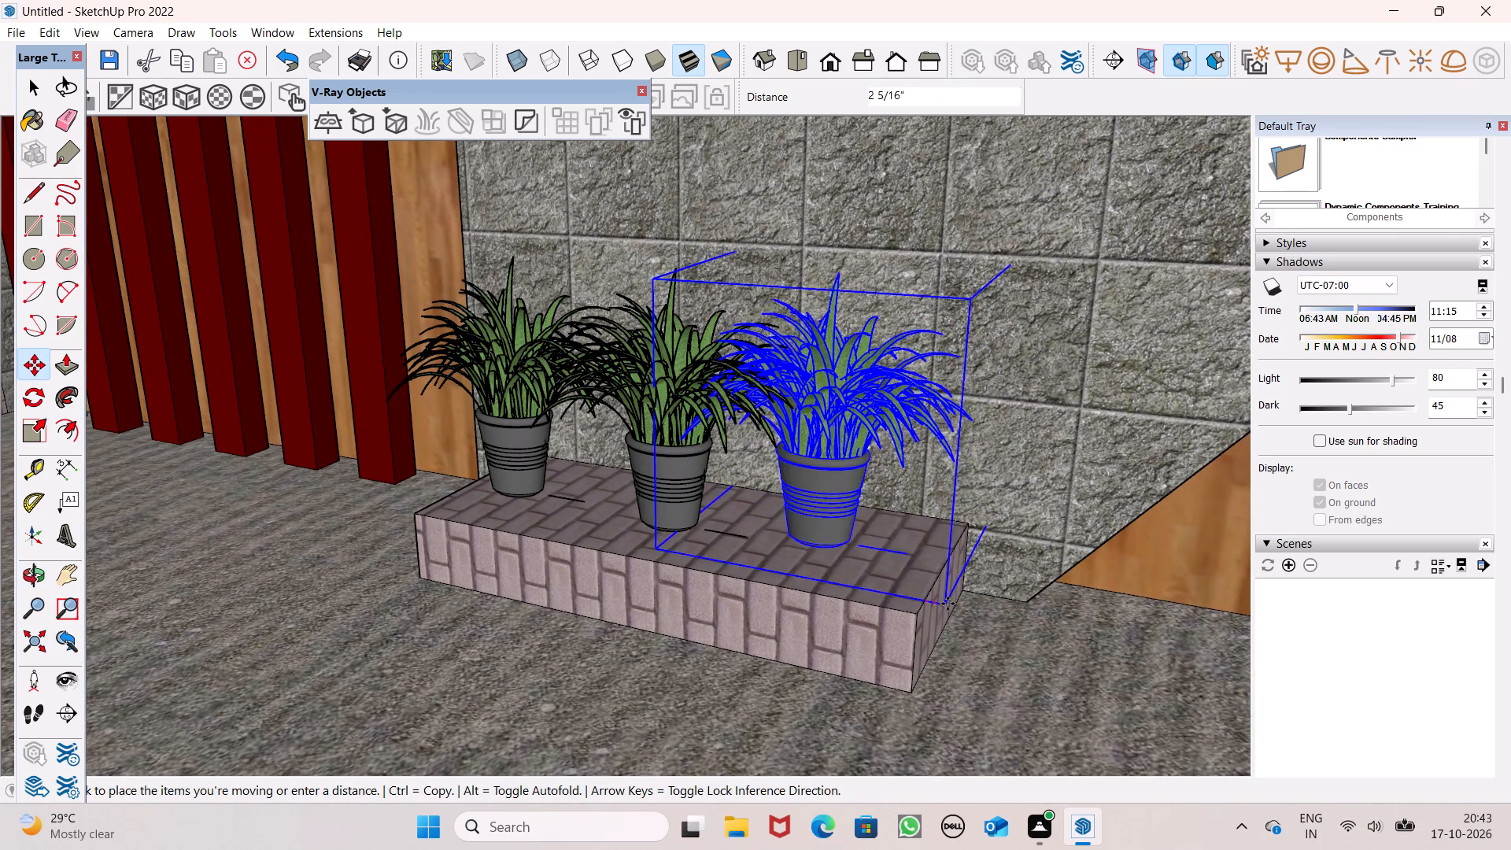
left_click_drag(948, 604, 948, 605, "ctrl")
scroll(885, 437, "down", 3, "ctrl")
left_click_drag(942, 568, 941, 539, "ctrl")
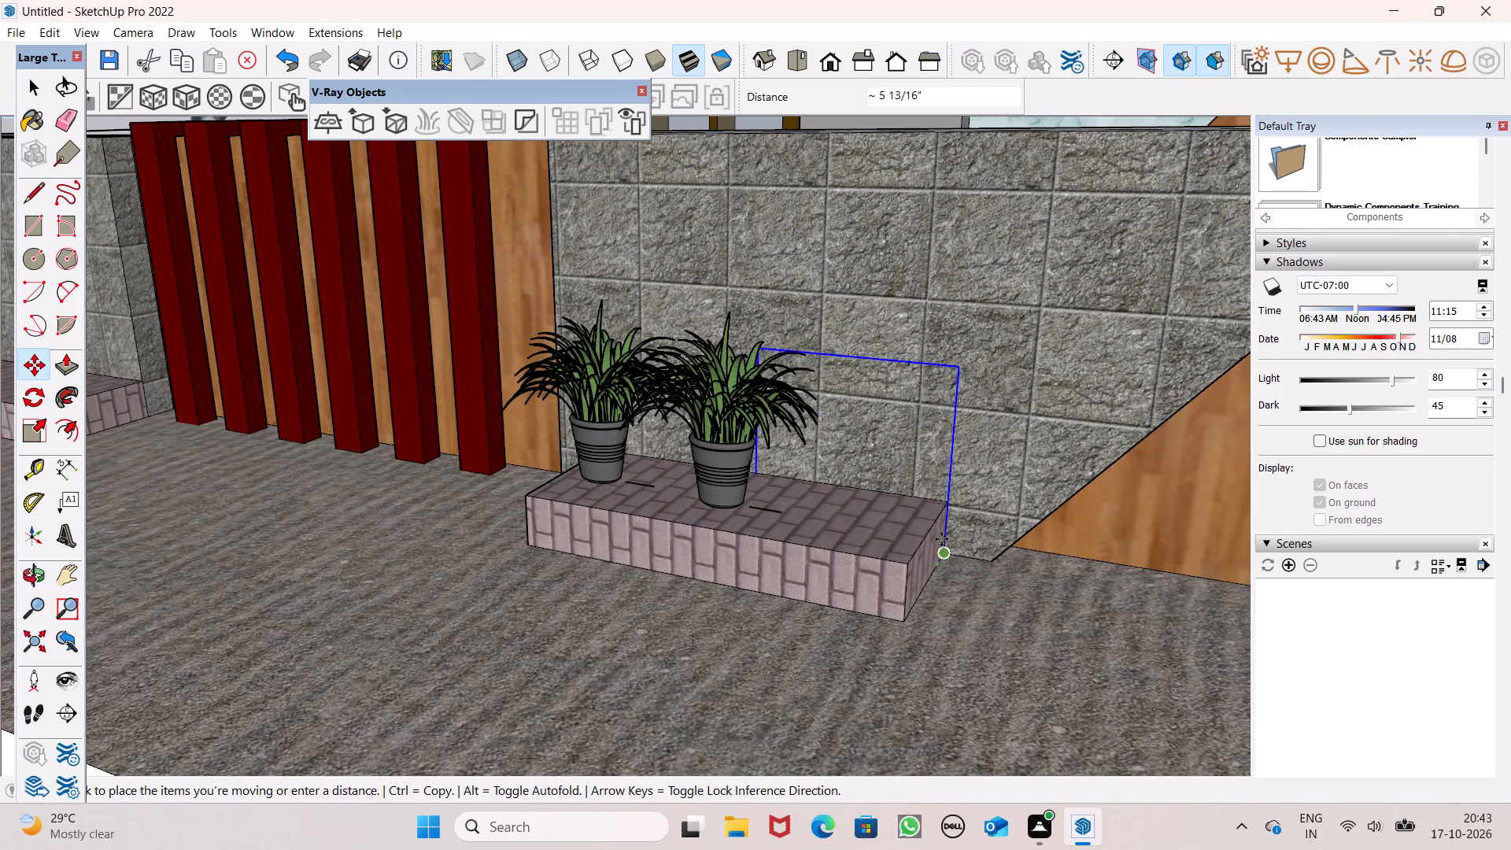
left_click_drag(941, 539, 928, 553, "ctrl")
left_click_drag(927, 554, 918, 546, "ctrl")
middle_click_drag(923, 549, 907, 555, "ctrl")
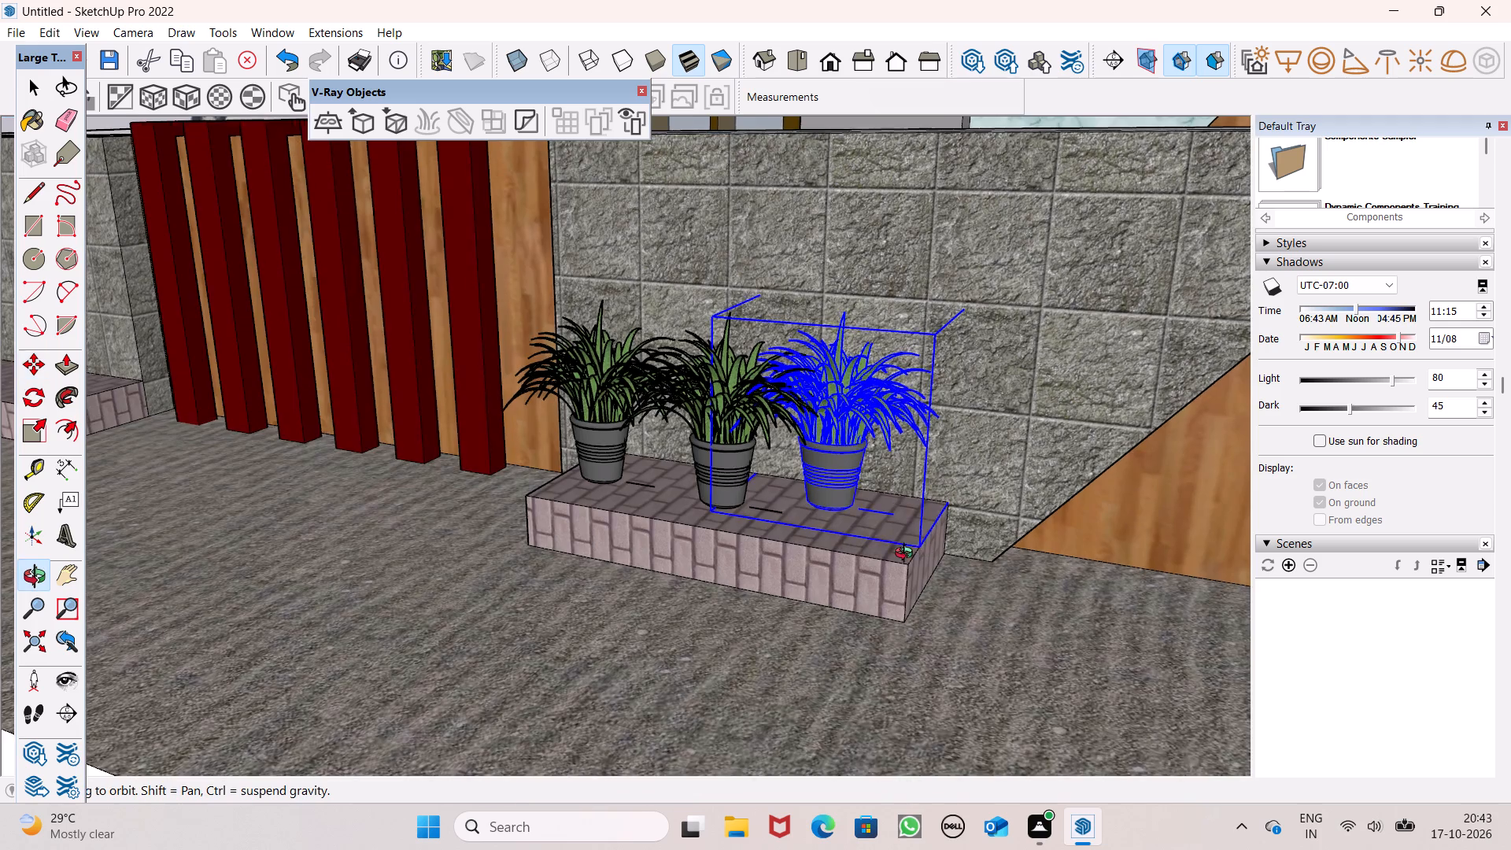
middle_click_drag(907, 555, 744, 601, "ctrl")
left_click_drag(805, 588, 807, 597, "ctrl")
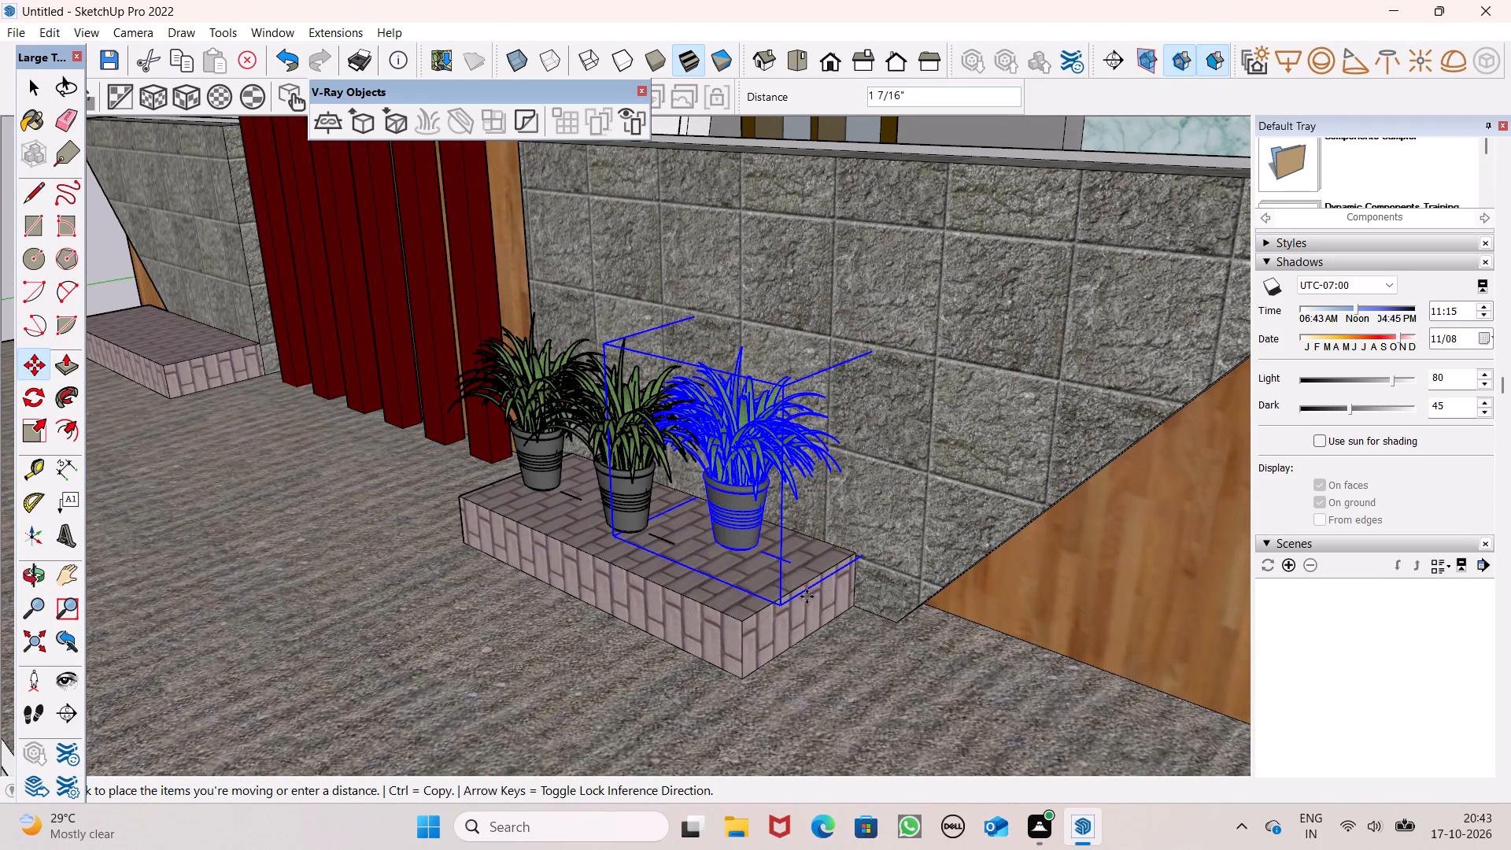
left_click_drag(807, 597, 809, 602, "ctrl")
scroll(774, 371, "down", 1, "ctrl")
middle_click_drag(800, 445, 864, 458, "ctrl")
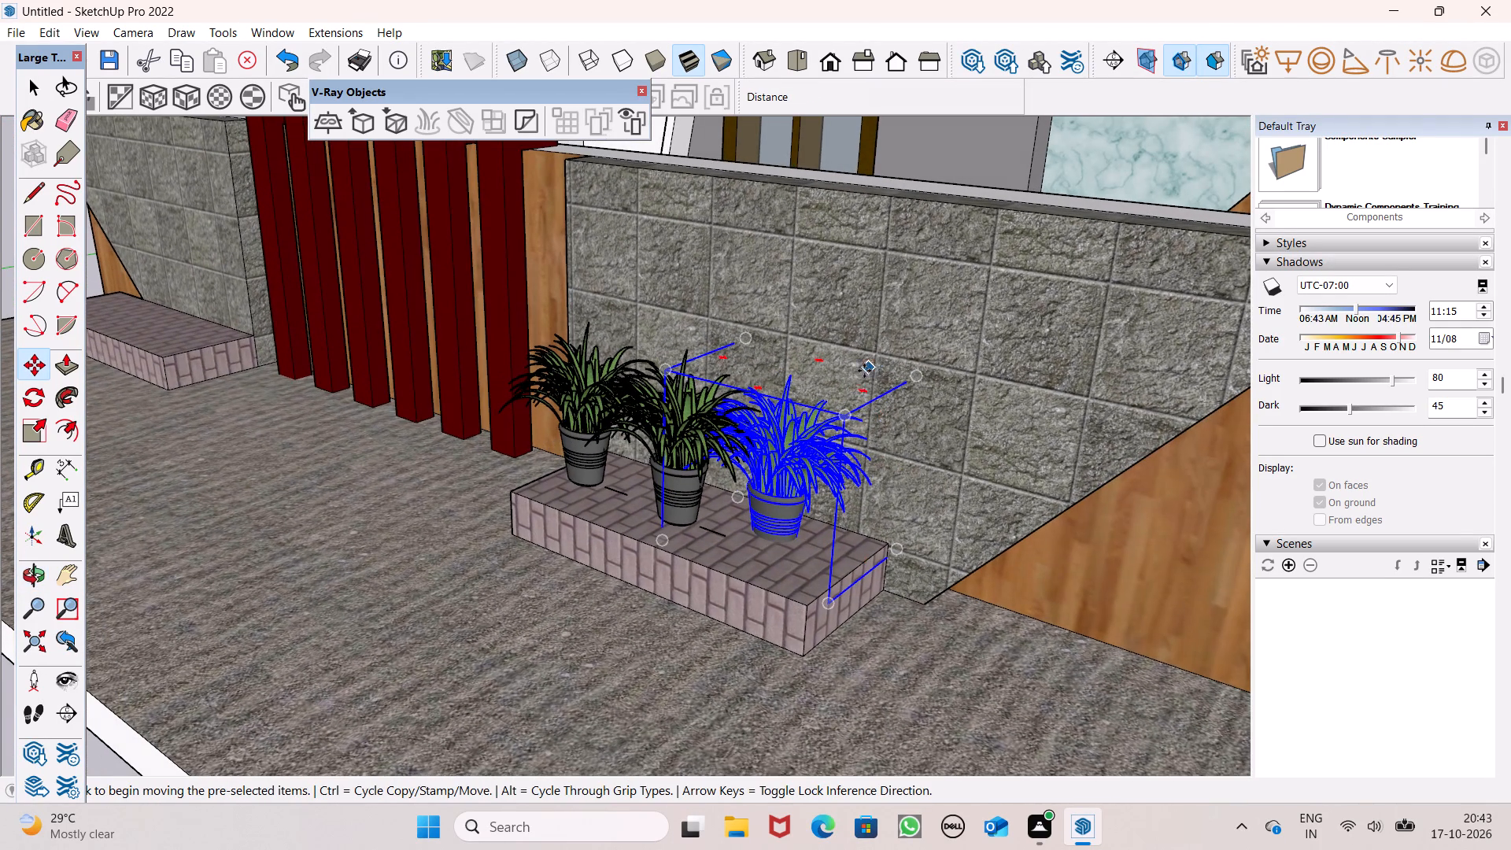
left_click_drag(838, 609, 825, 592, "ctrl")
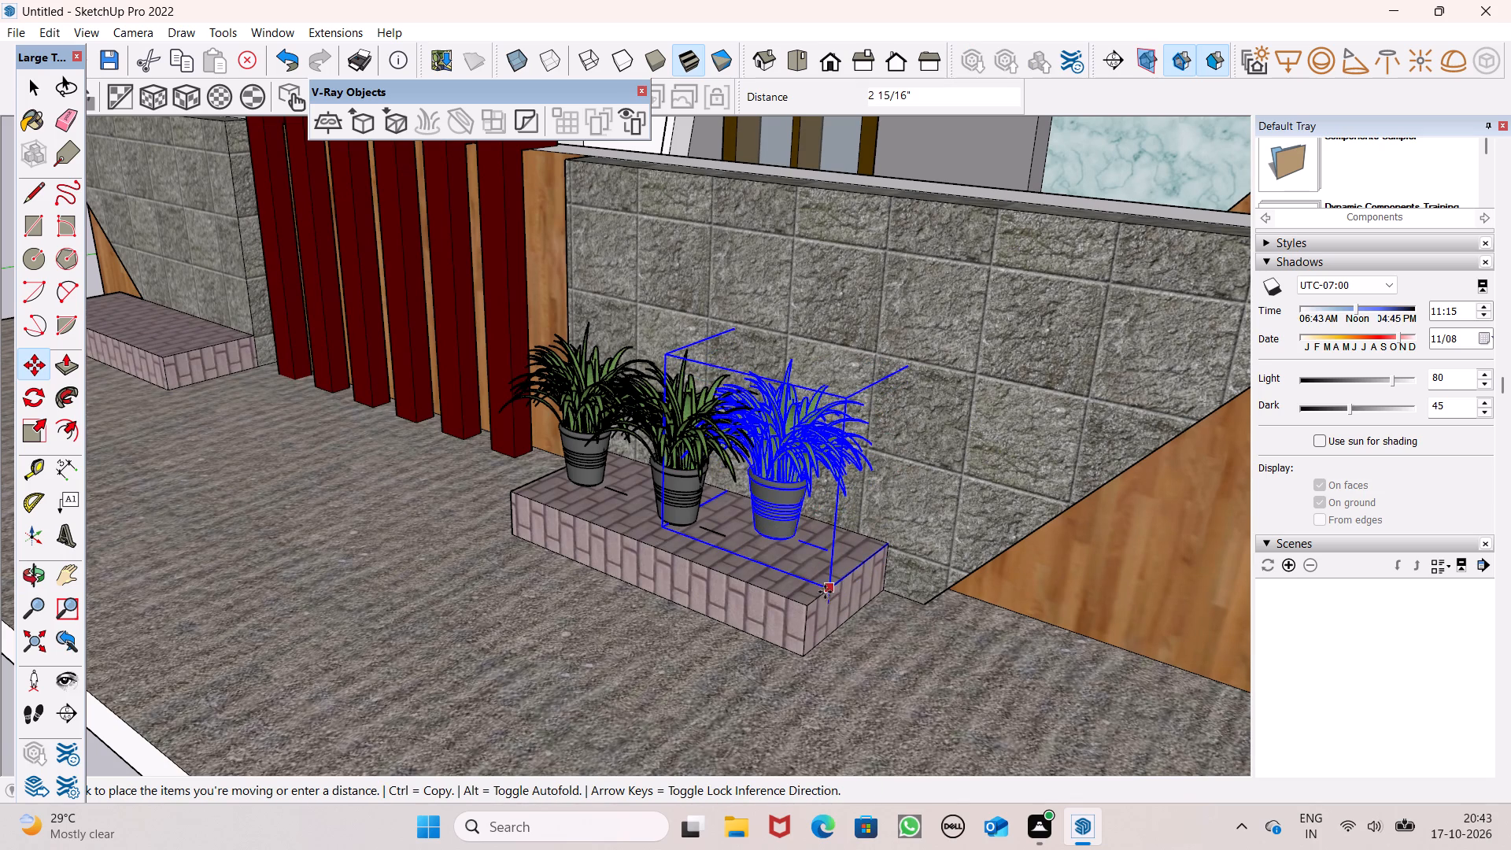
left_click_drag(825, 592, 815, 601, "ctrl")
Shift the third potted plant about 3 1/4" toward the far end of the middle planter and deselect it.
middle_click_drag(830, 583, 846, 586, "ctrl")
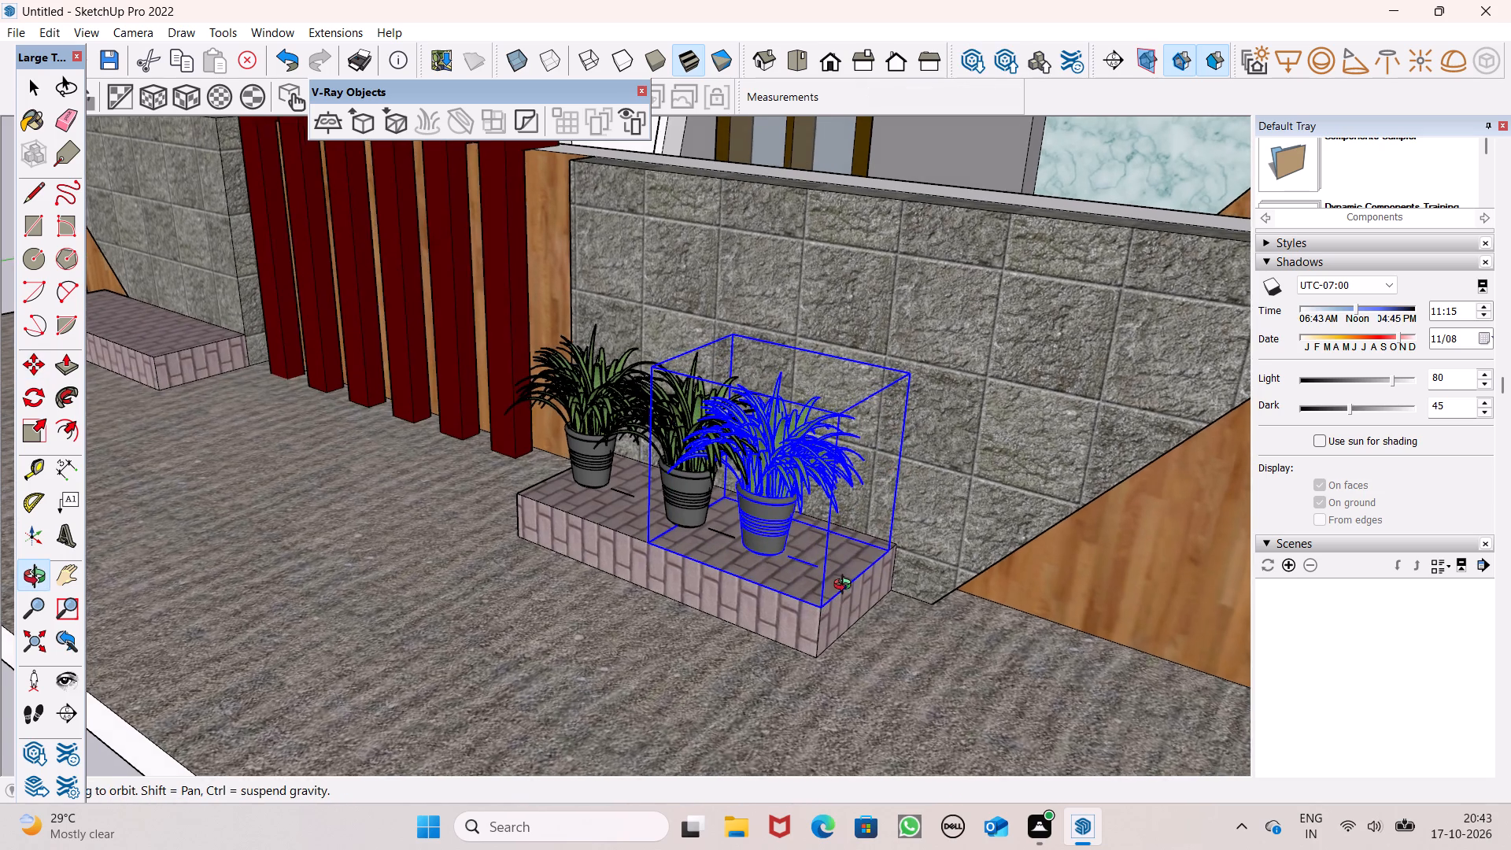
middle_click_drag(846, 586, 847, 594, "ctrl")
scroll(846, 594, "up", 5, "ctrl")
left_click_drag(874, 603, 878, 609, "ctrl")
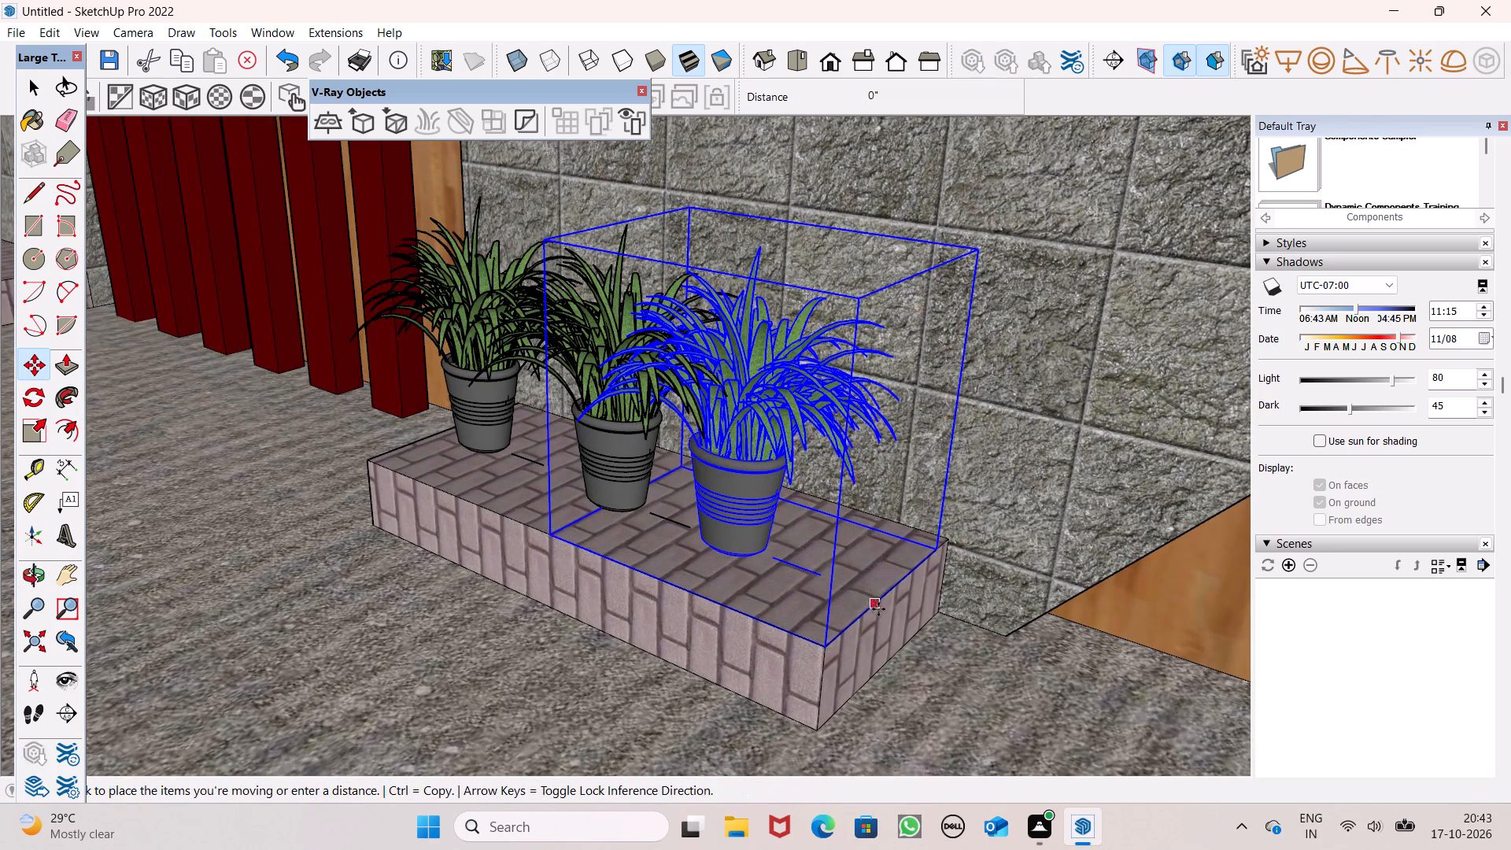
left_click_drag(878, 609, 921, 617, "ctrl")
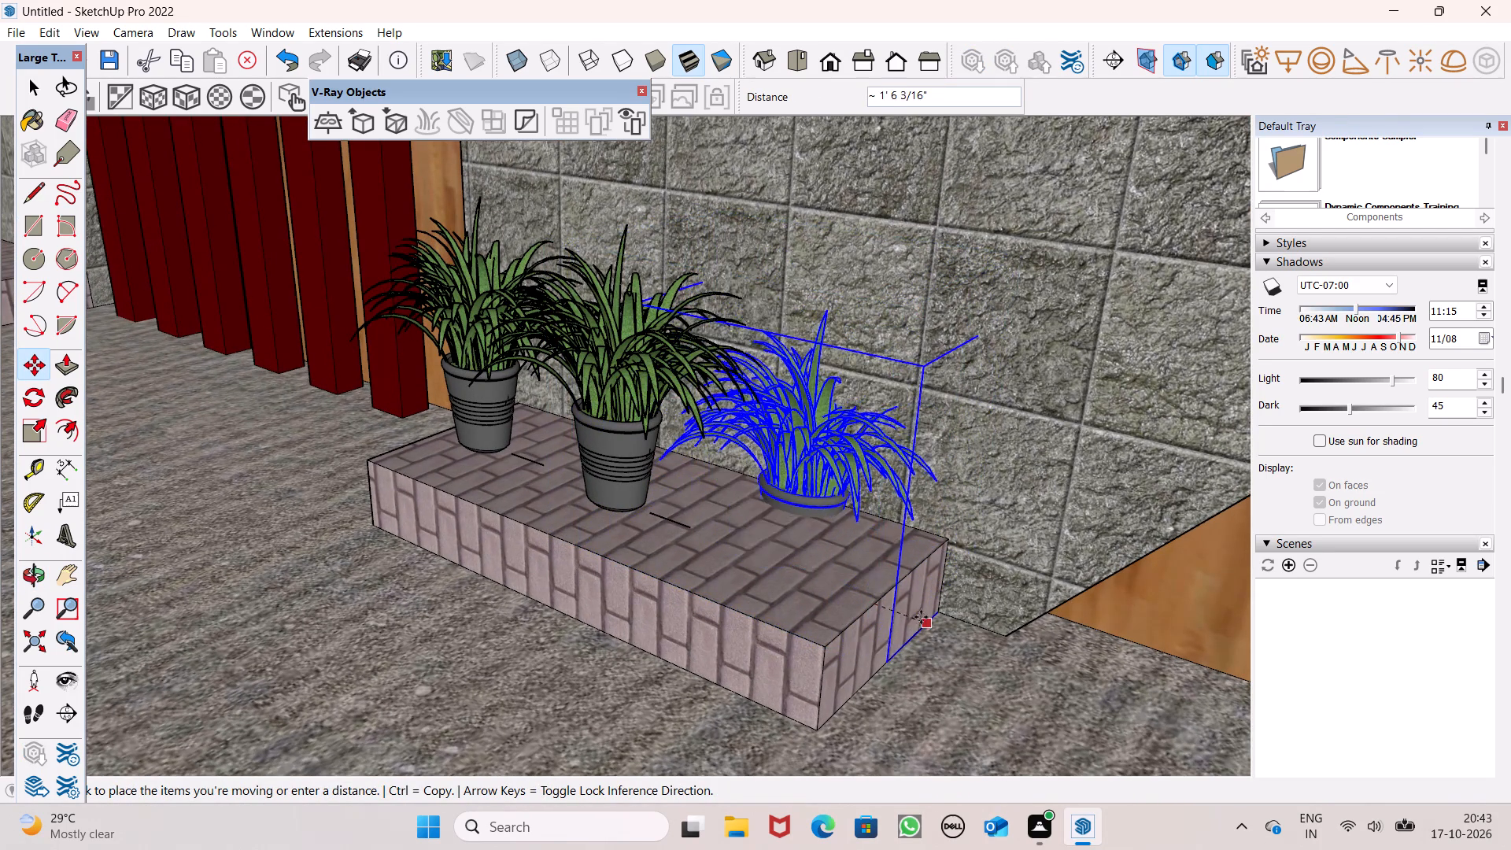
left_click_drag(921, 617, 914, 611, "ctrl")
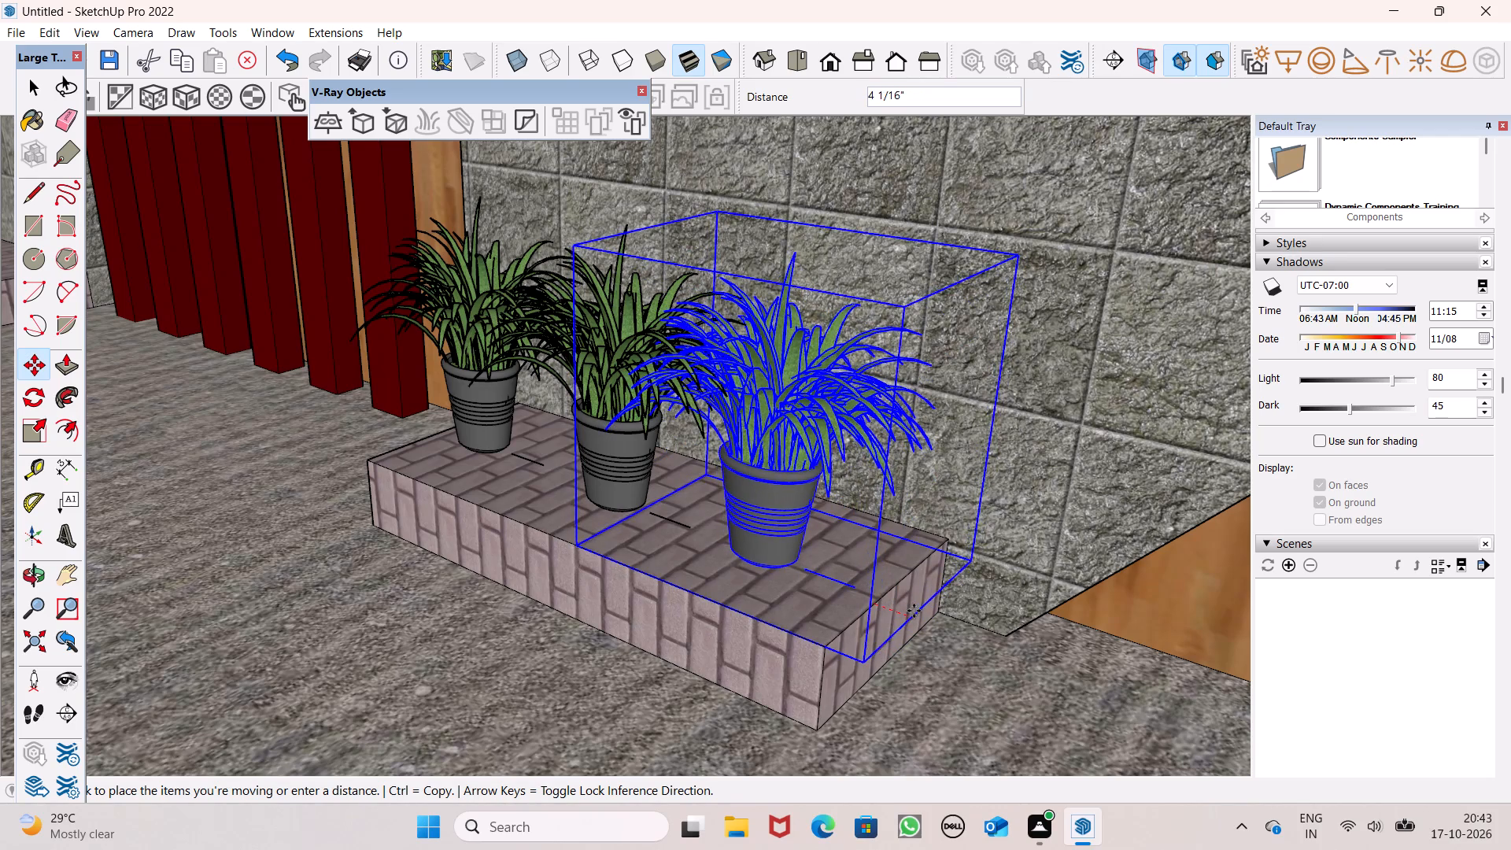
left_click_drag(914, 611, 936, 618, "ctrl")
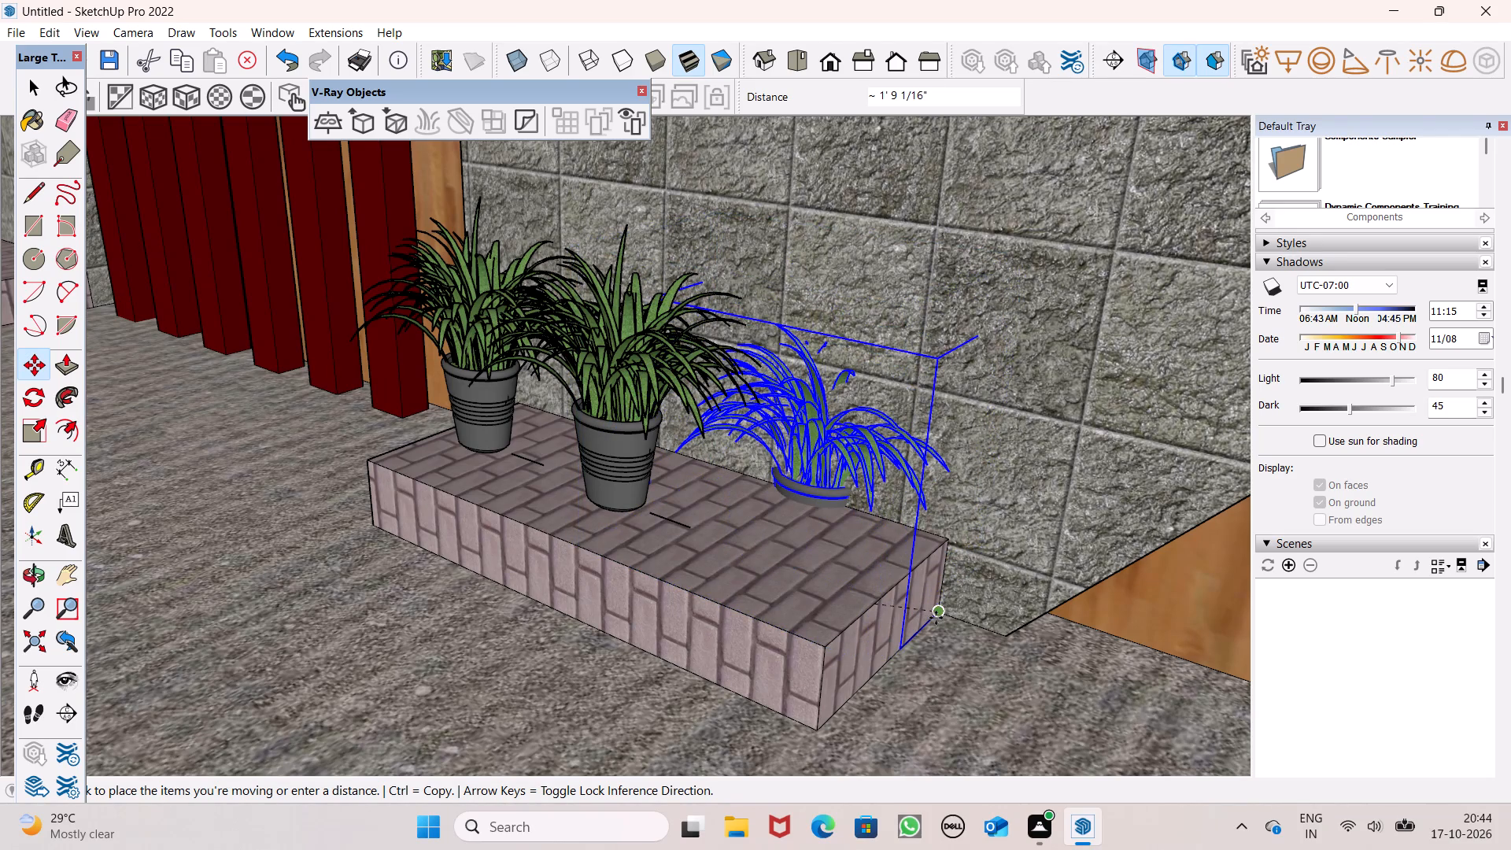
left_click_drag(936, 618, 907, 604, "ctrl")
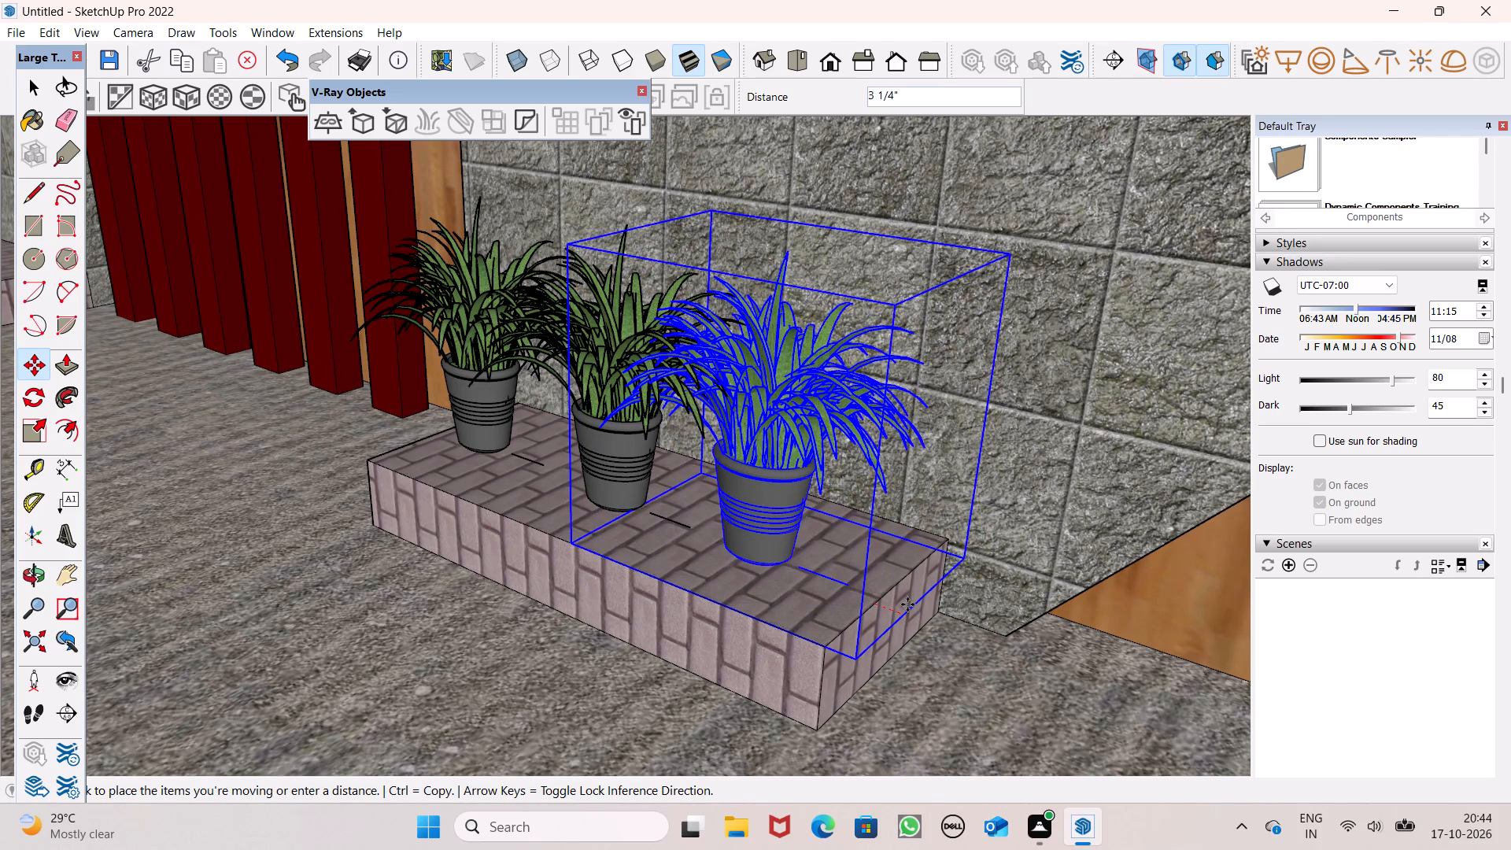
left_click_drag(907, 604, 909, 604, "ctrl")
scroll(927, 515, "down", 5, "ctrl")
middle_click_drag(937, 514, 1058, 506, "ctrl")
key("ctrl+space")
scroll(912, 460, "down", 5)
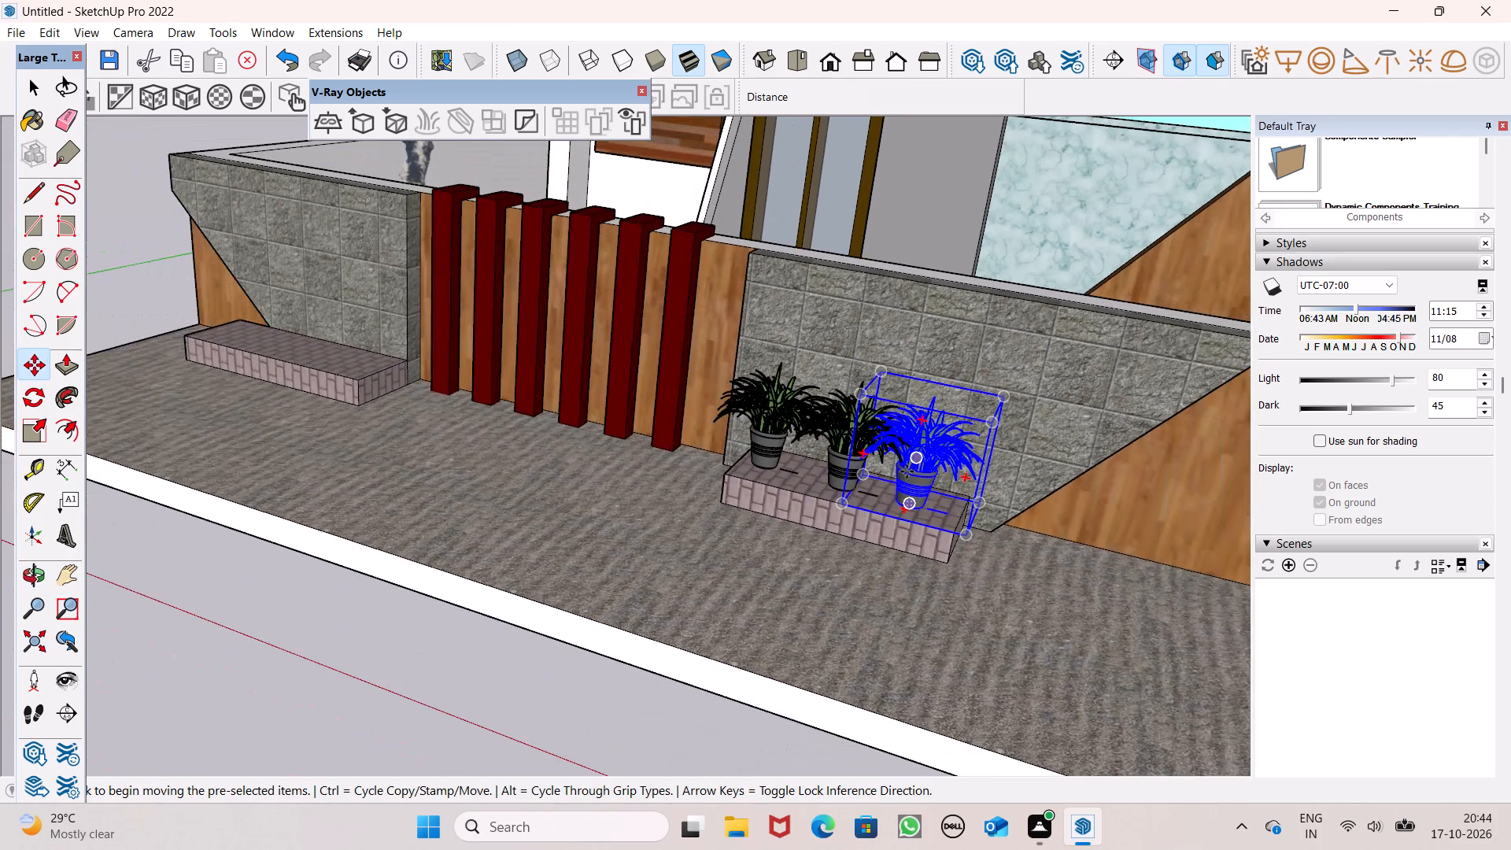
key("space")
key("space")
left_click(648, 688)
scroll(800, 504, "down", 3)
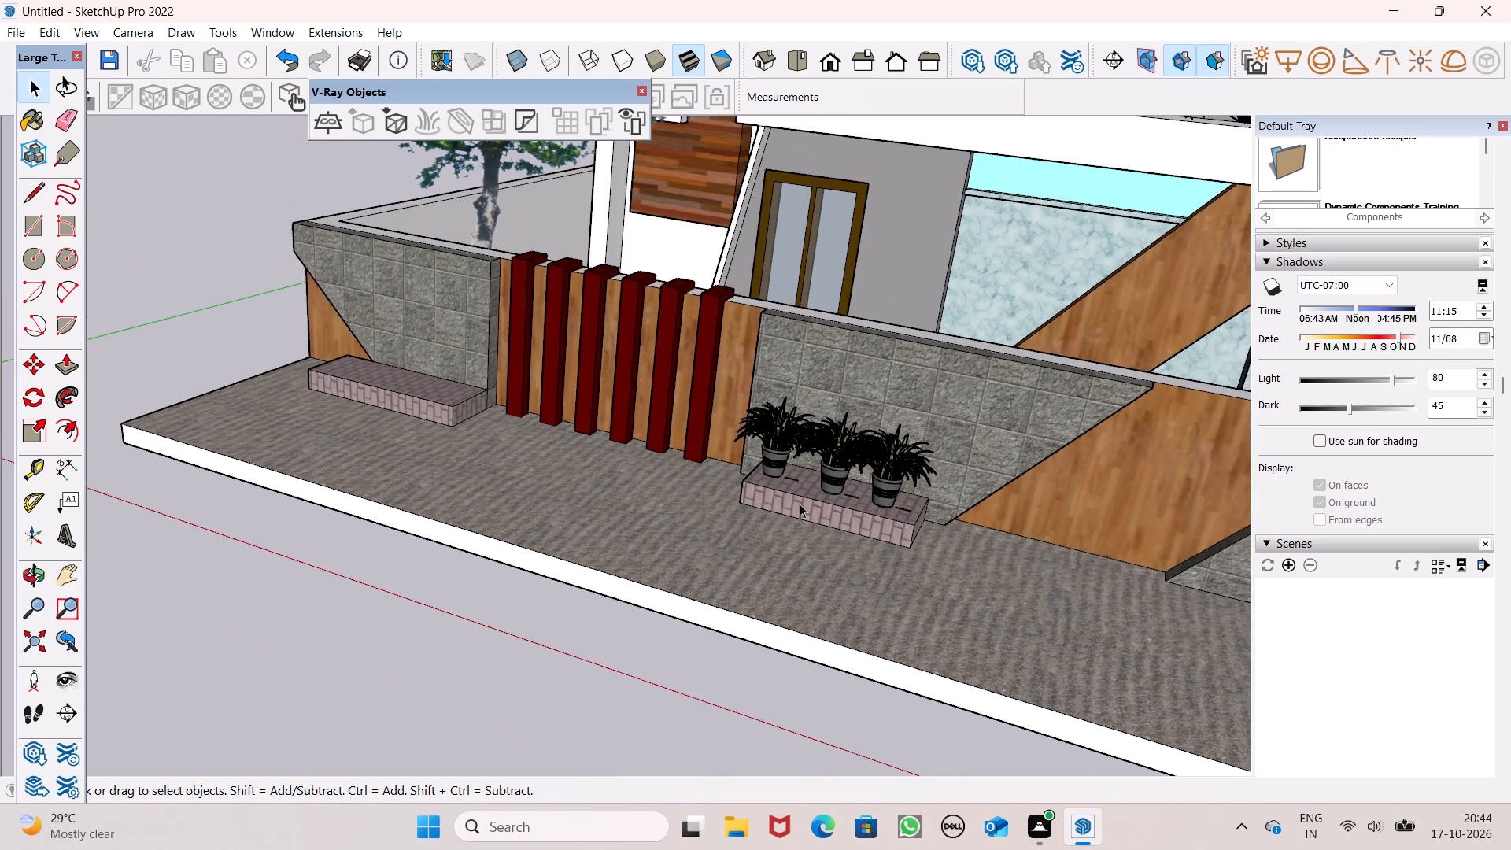
Move the third potted plant about 2 5/8" further from the middle one to even the spacing, and deselect it.
middle_click_drag(872, 519, 940, 504)
scroll(996, 452, "up", 8)
scroll(905, 428, "up", 4)
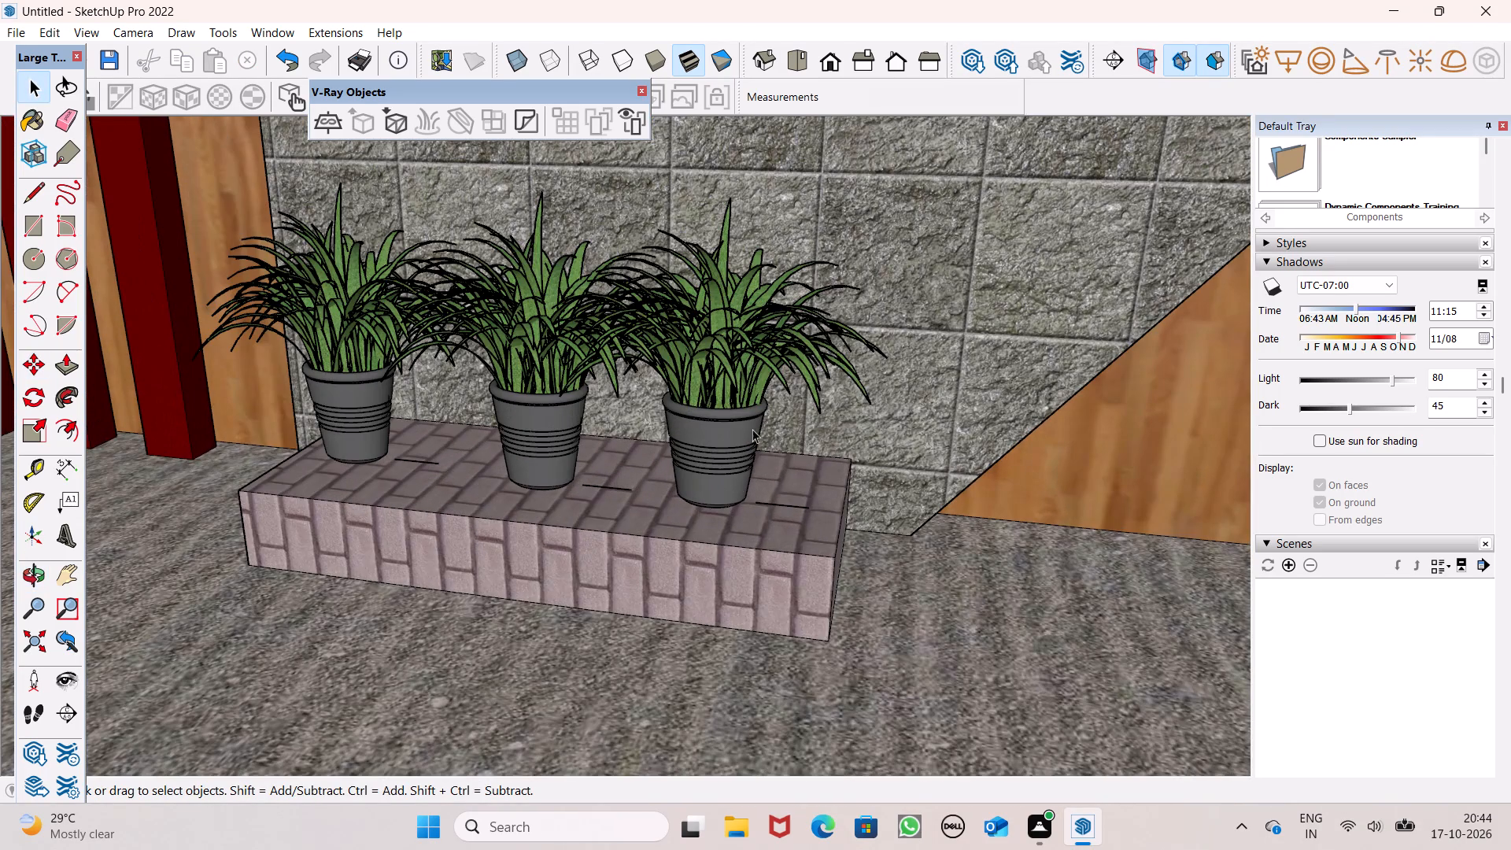
left_click(752, 426)
key("m")
key("Return")
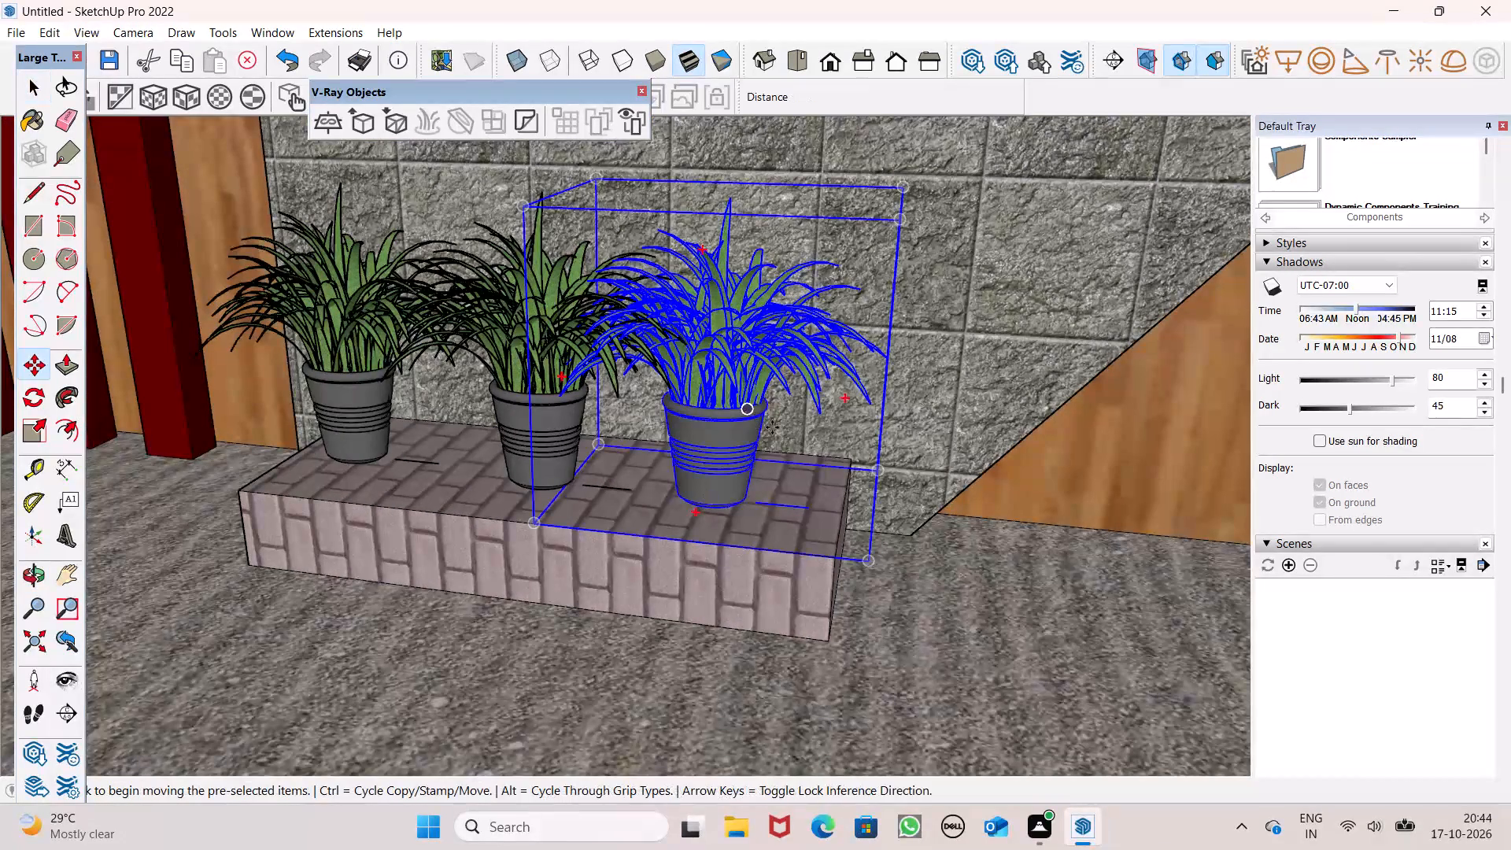
left_click_drag(874, 564, 890, 574)
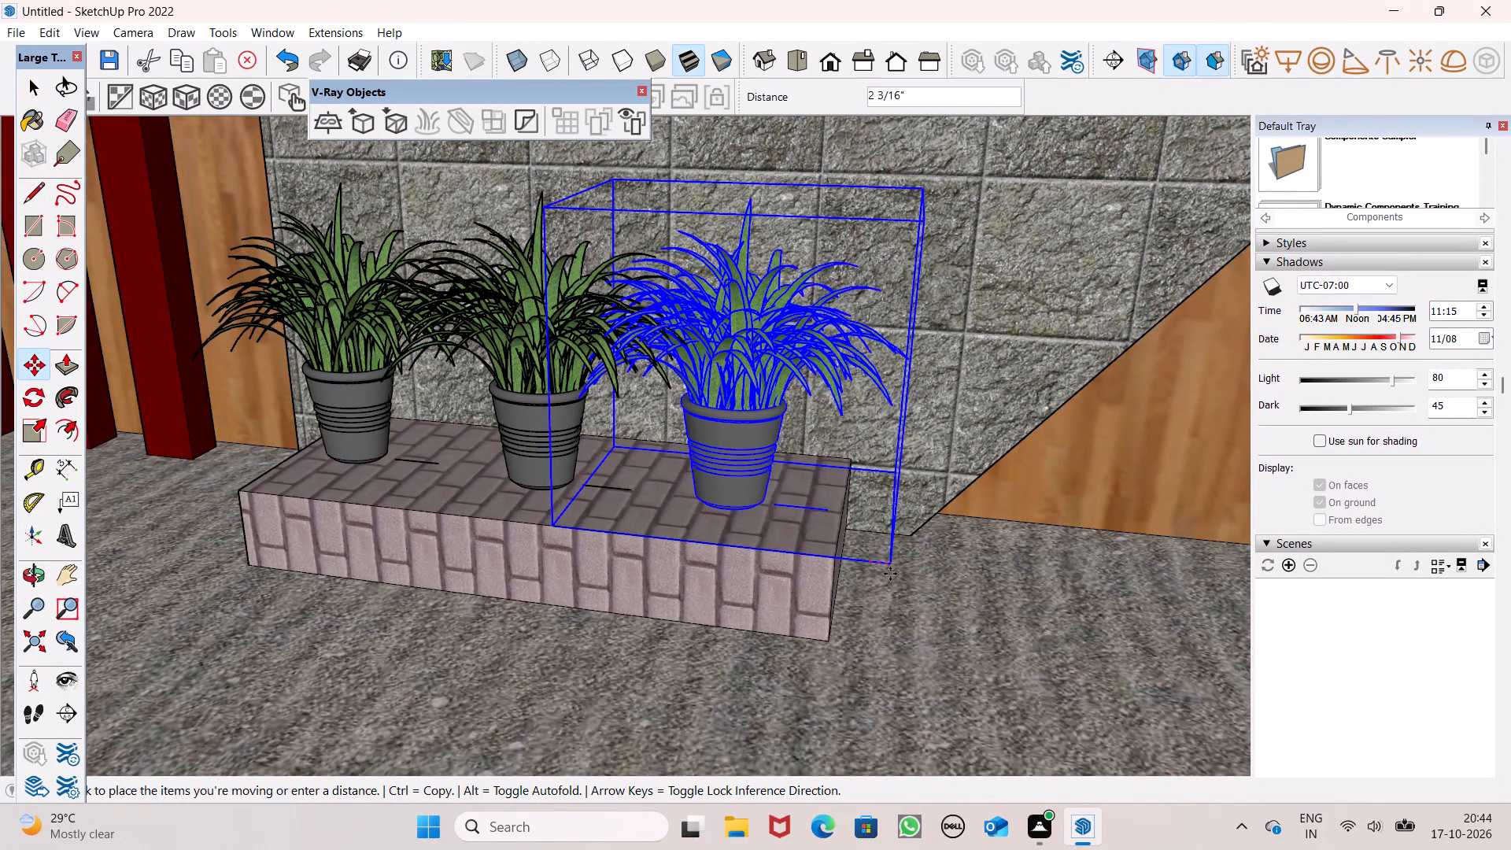
left_click_drag(890, 574, 896, 571)
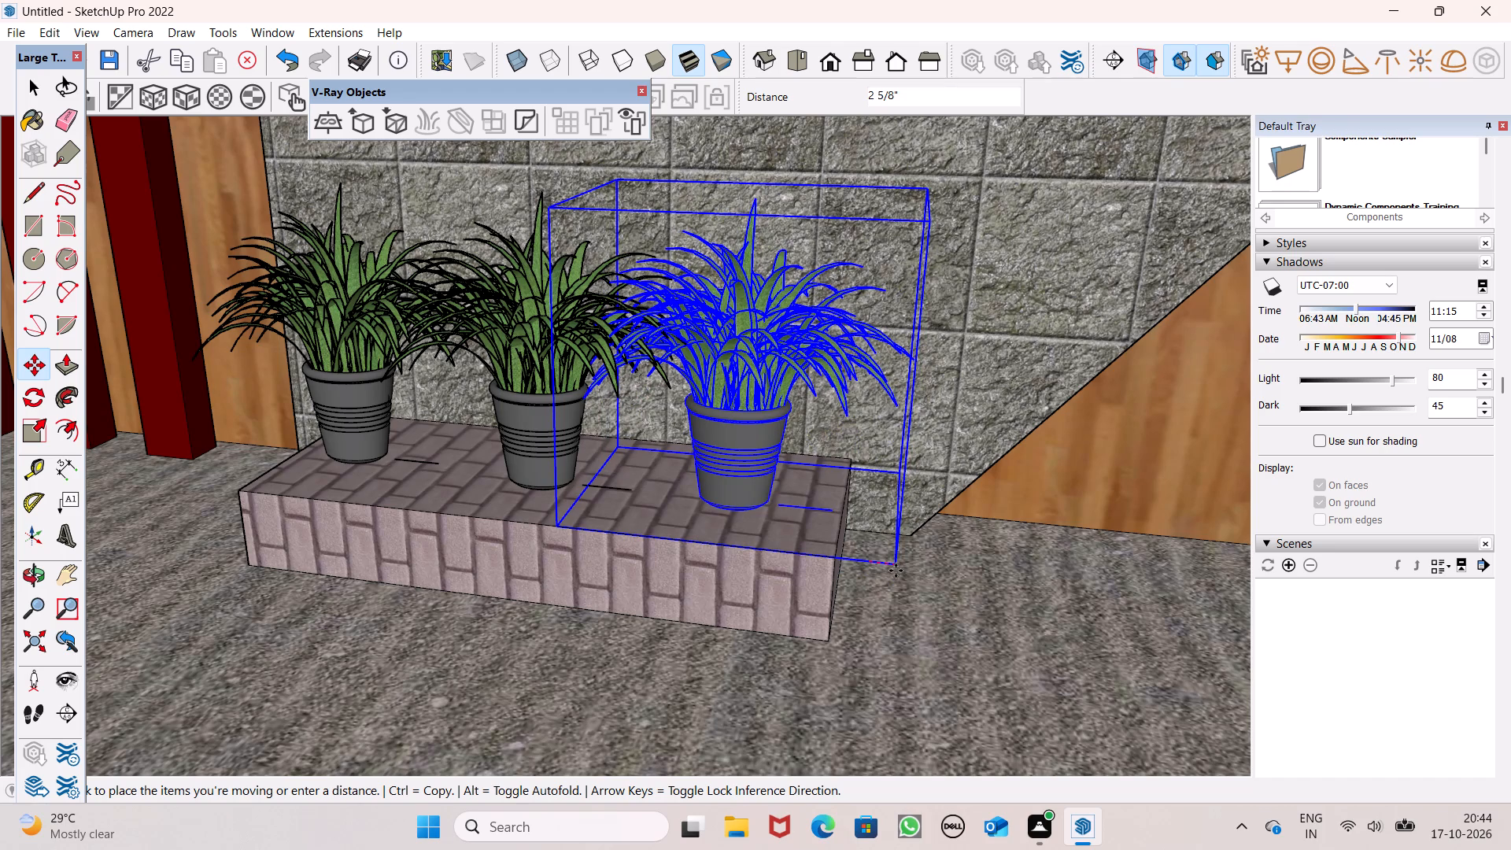
left_click_drag(896, 571, 896, 571)
scroll(914, 484, "down", 4)
key("space")
key("space")
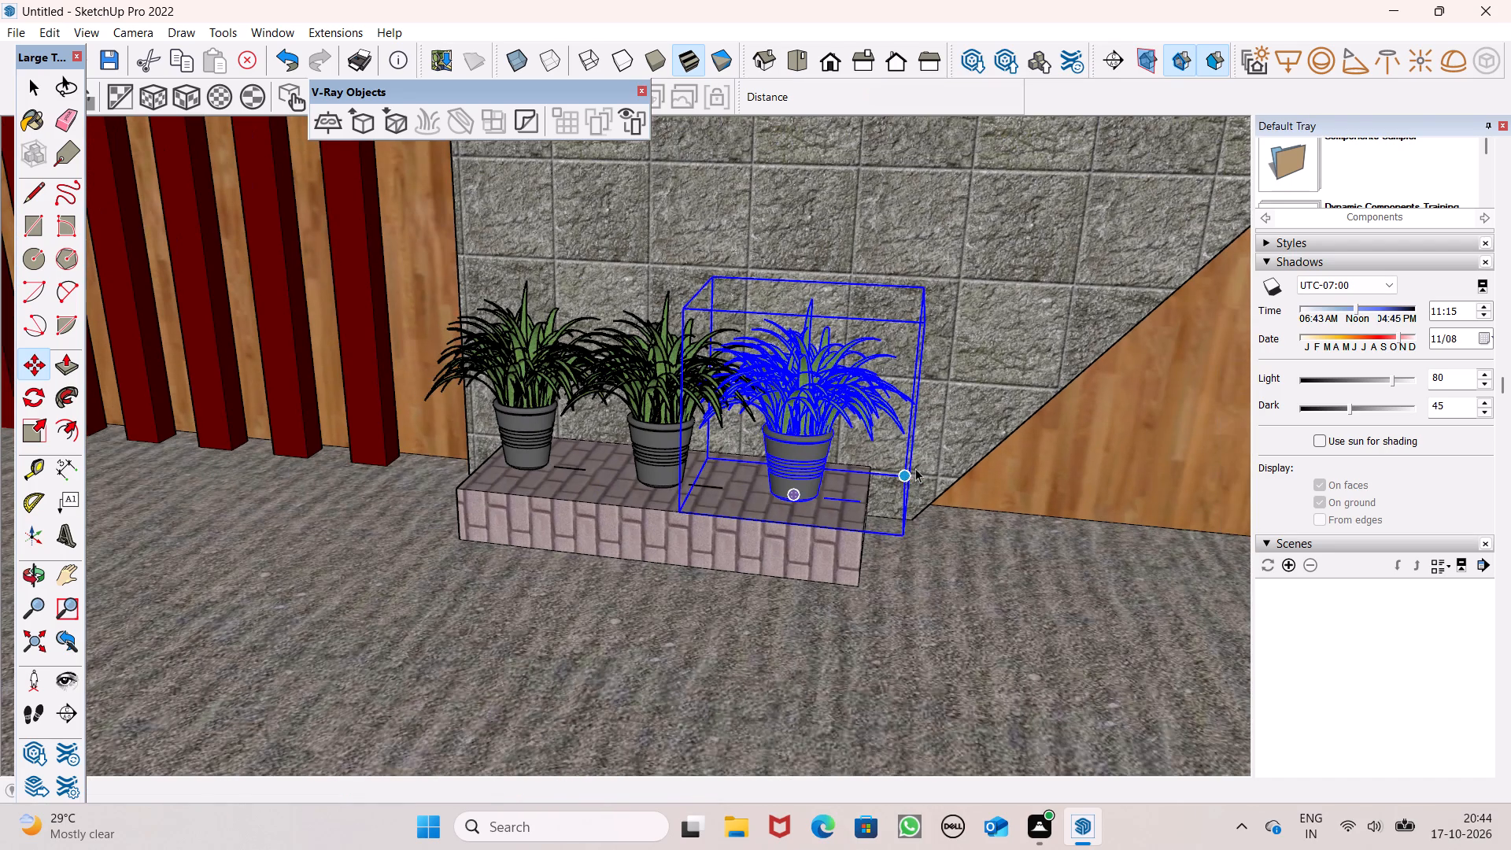
scroll(915, 468, "down", 5)
key("space")
scroll(984, 432, "down", 9)
left_click_drag(869, 569, 870, 562)
Examine the three potted plants on the middle planter up close and within the front boundary elevation.
scroll(911, 464, "down", 2)
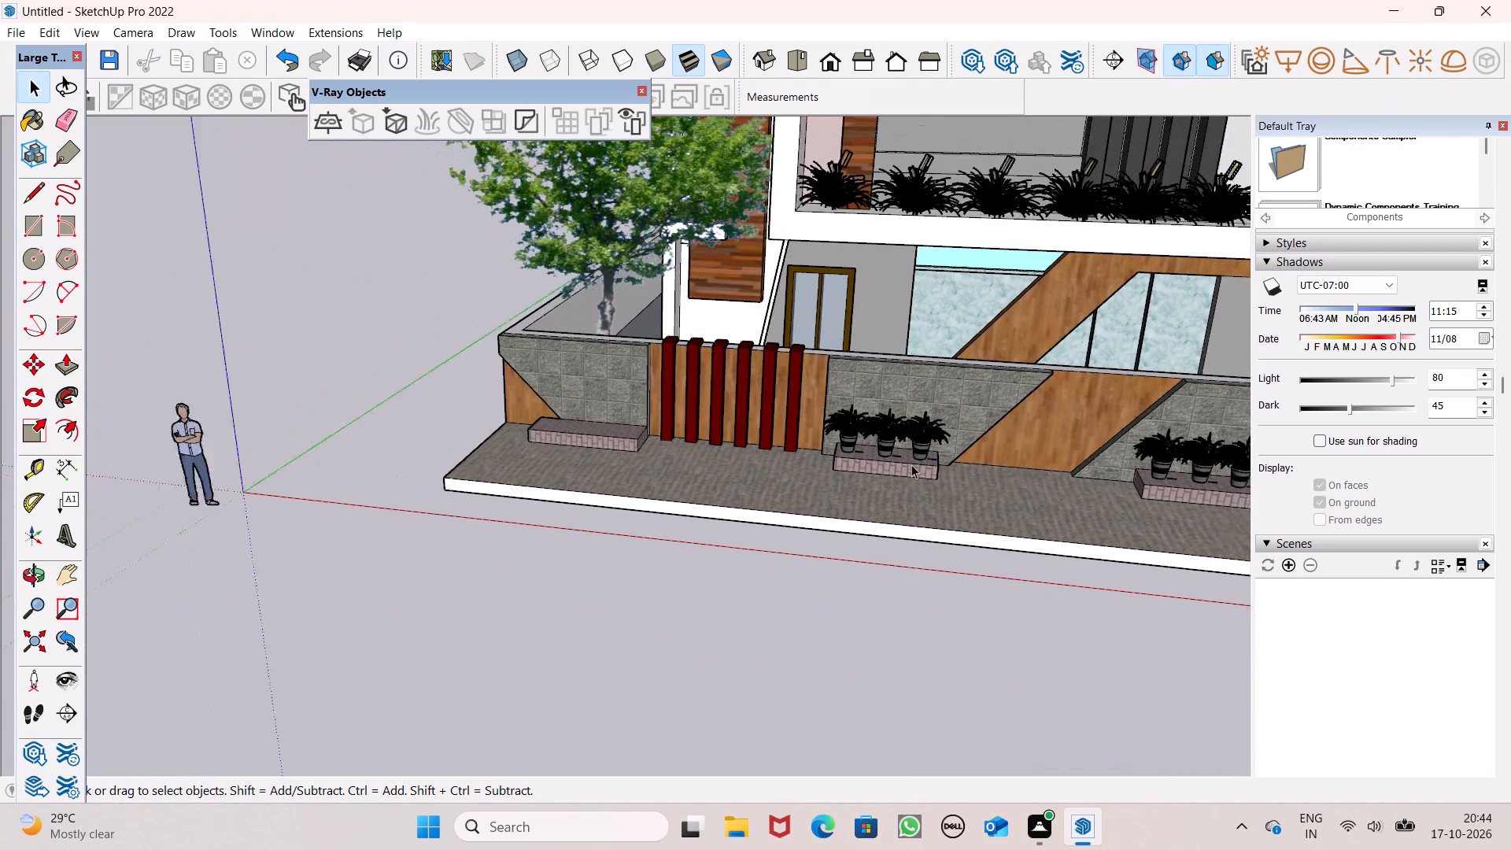
scroll(911, 464, "down", 2)
scroll(940, 453, "up", 11)
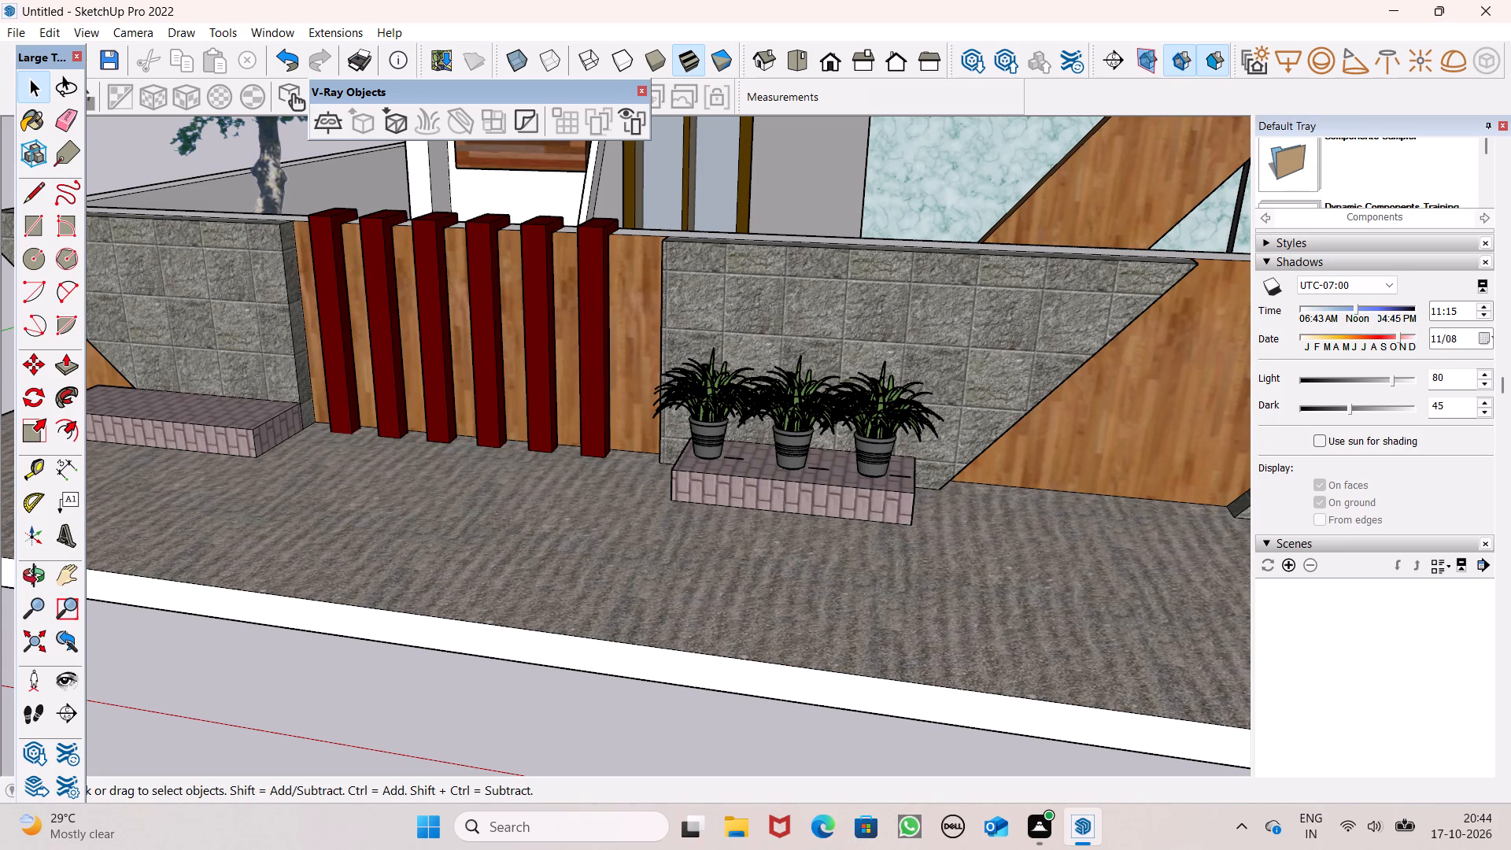
scroll(126, 822, "down", 5)
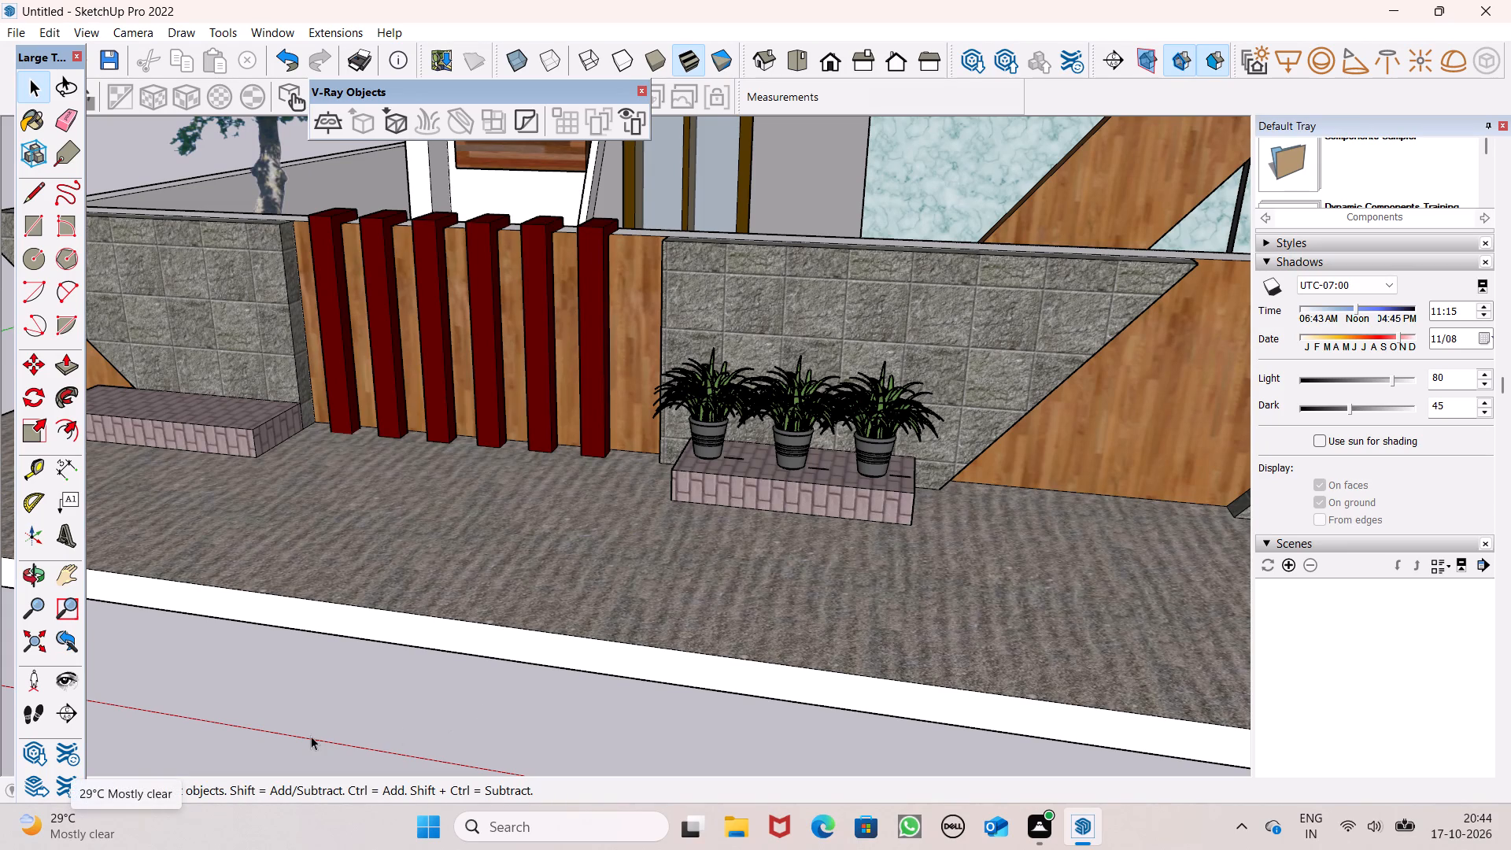
scroll(845, 447, "down", 8)
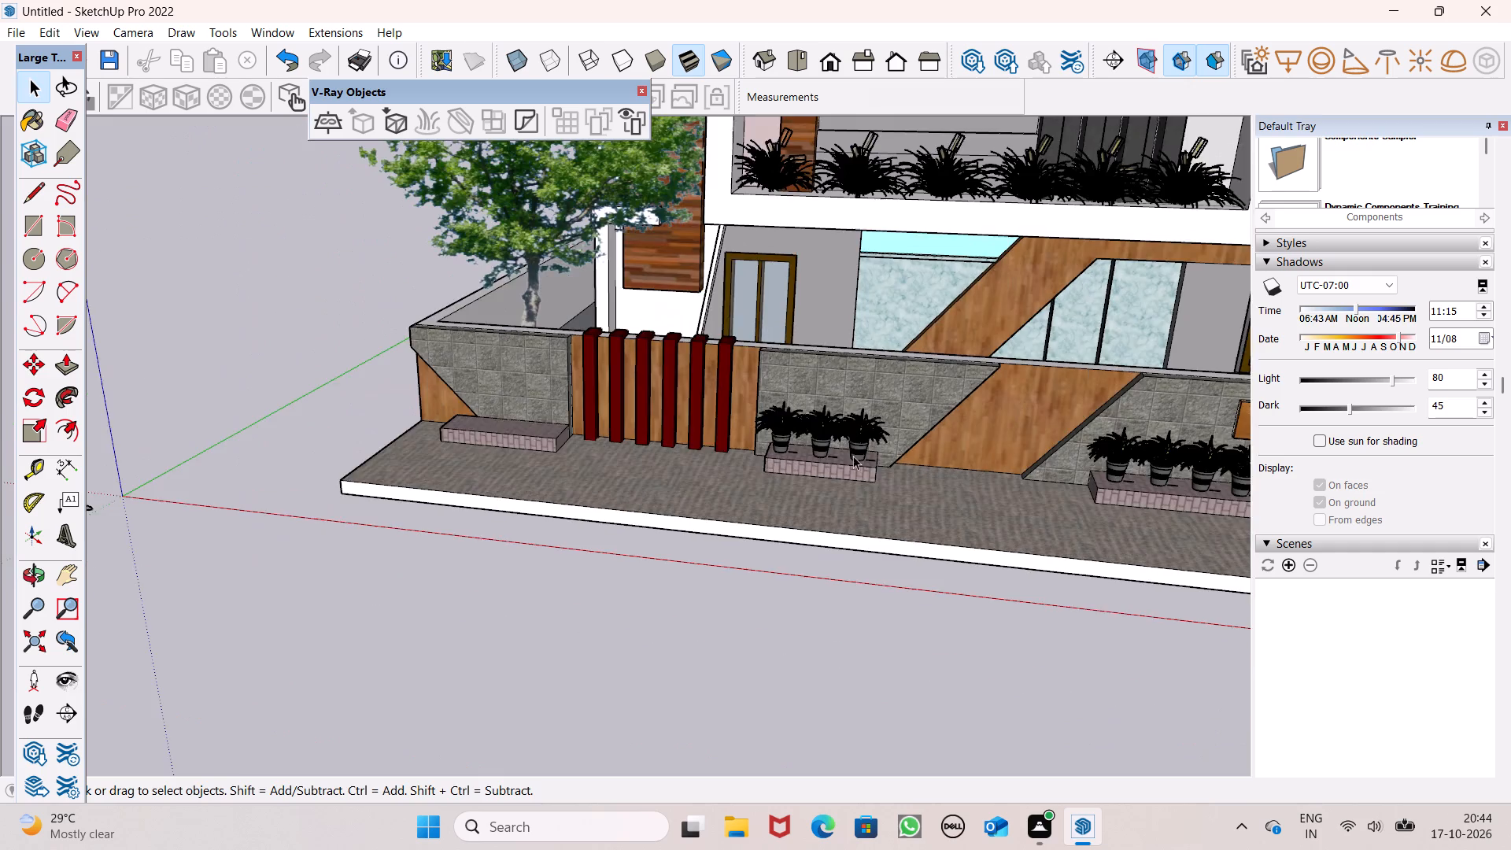
Examine the three brick planters and the potted plants along the front boundary wall.
middle_click_drag(868, 476, 929, 570)
scroll(929, 563, "up", 1)
scroll(933, 497, "down", 2)
scroll(849, 464, "up", 3)
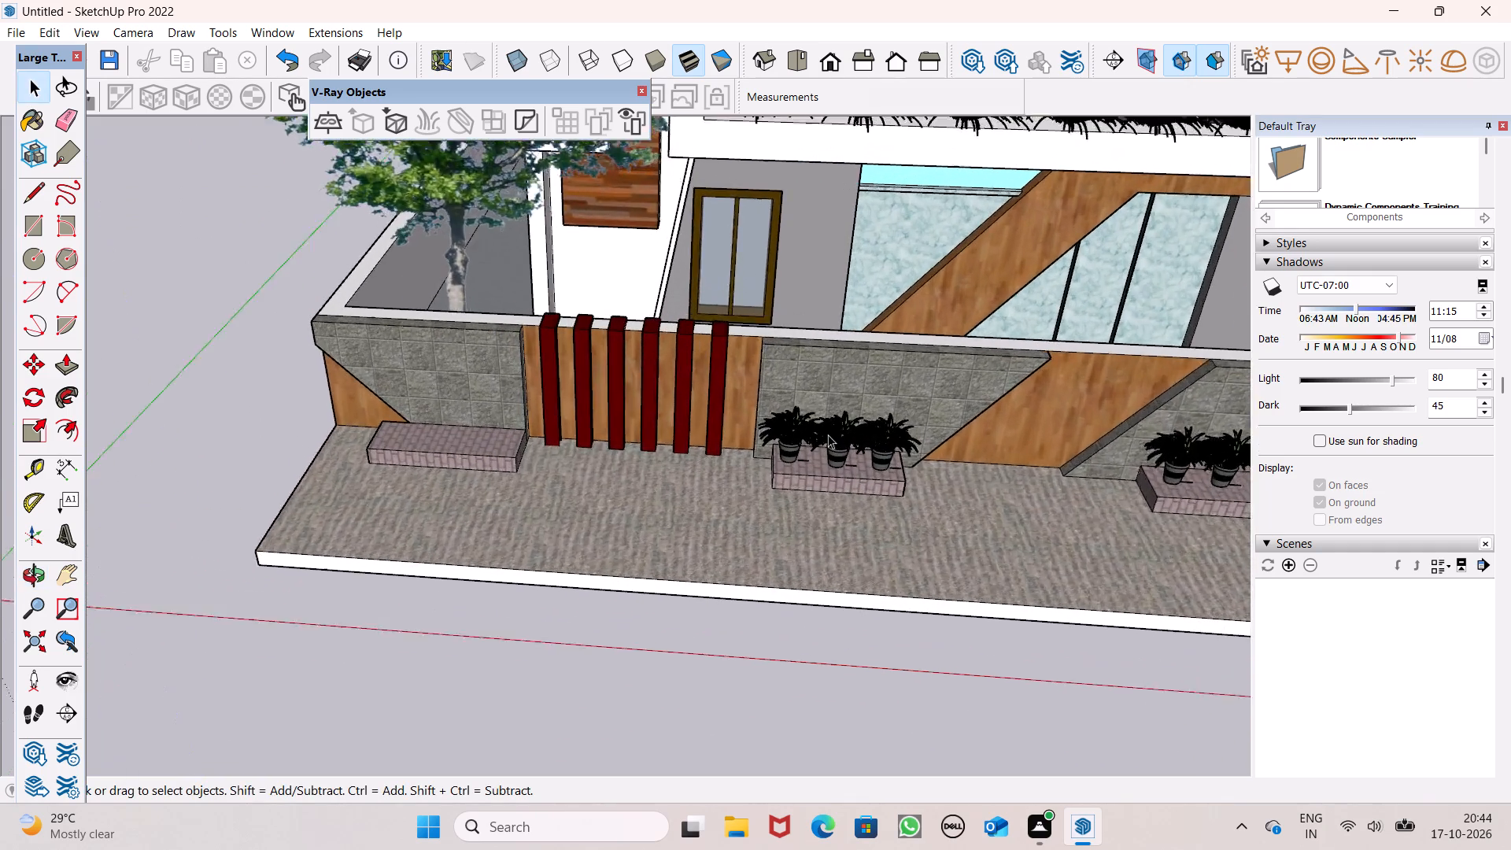
scroll(828, 434, "up", 3)
scroll(656, 283, "down", 6)
scroll(748, 325, "down", 5)
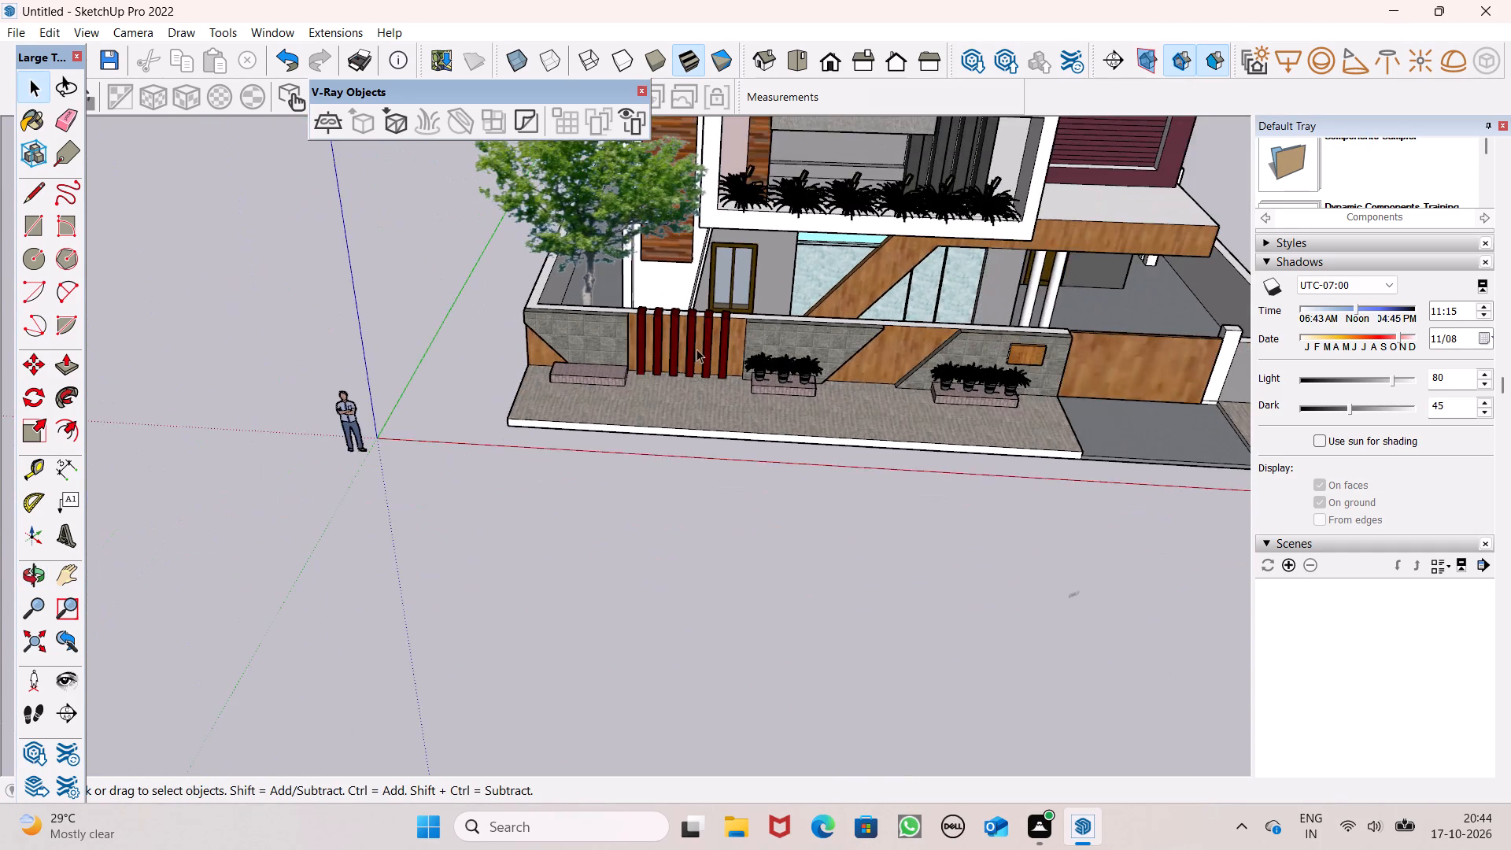
scroll(563, 316, "up", 9)
scroll(417, 357, "down", 6)
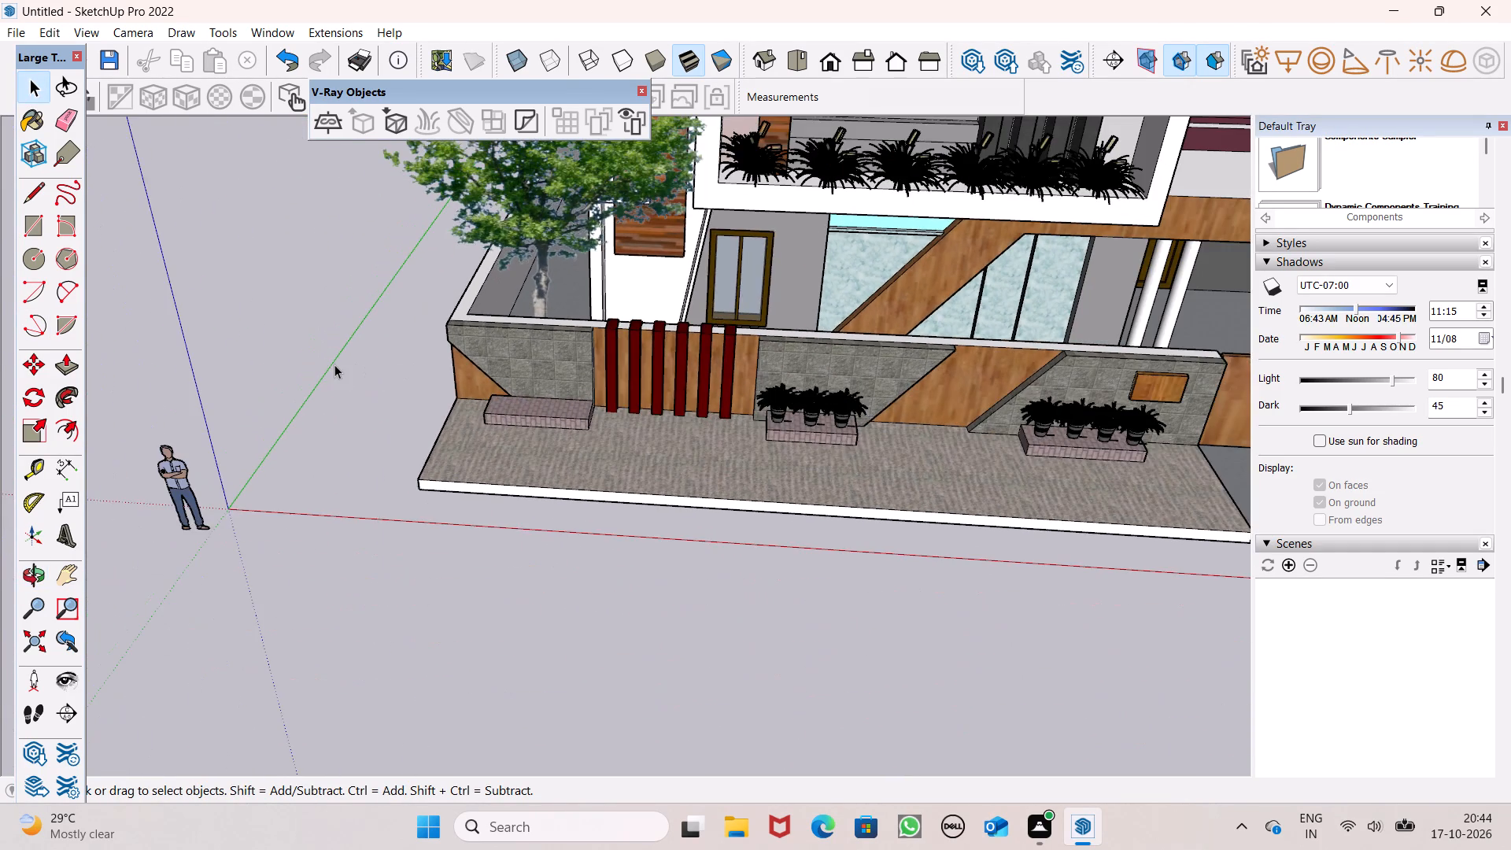
scroll(334, 364, "down", 1)
scroll(671, 382, "up", 3)
scroll(463, 395, "down", 4)
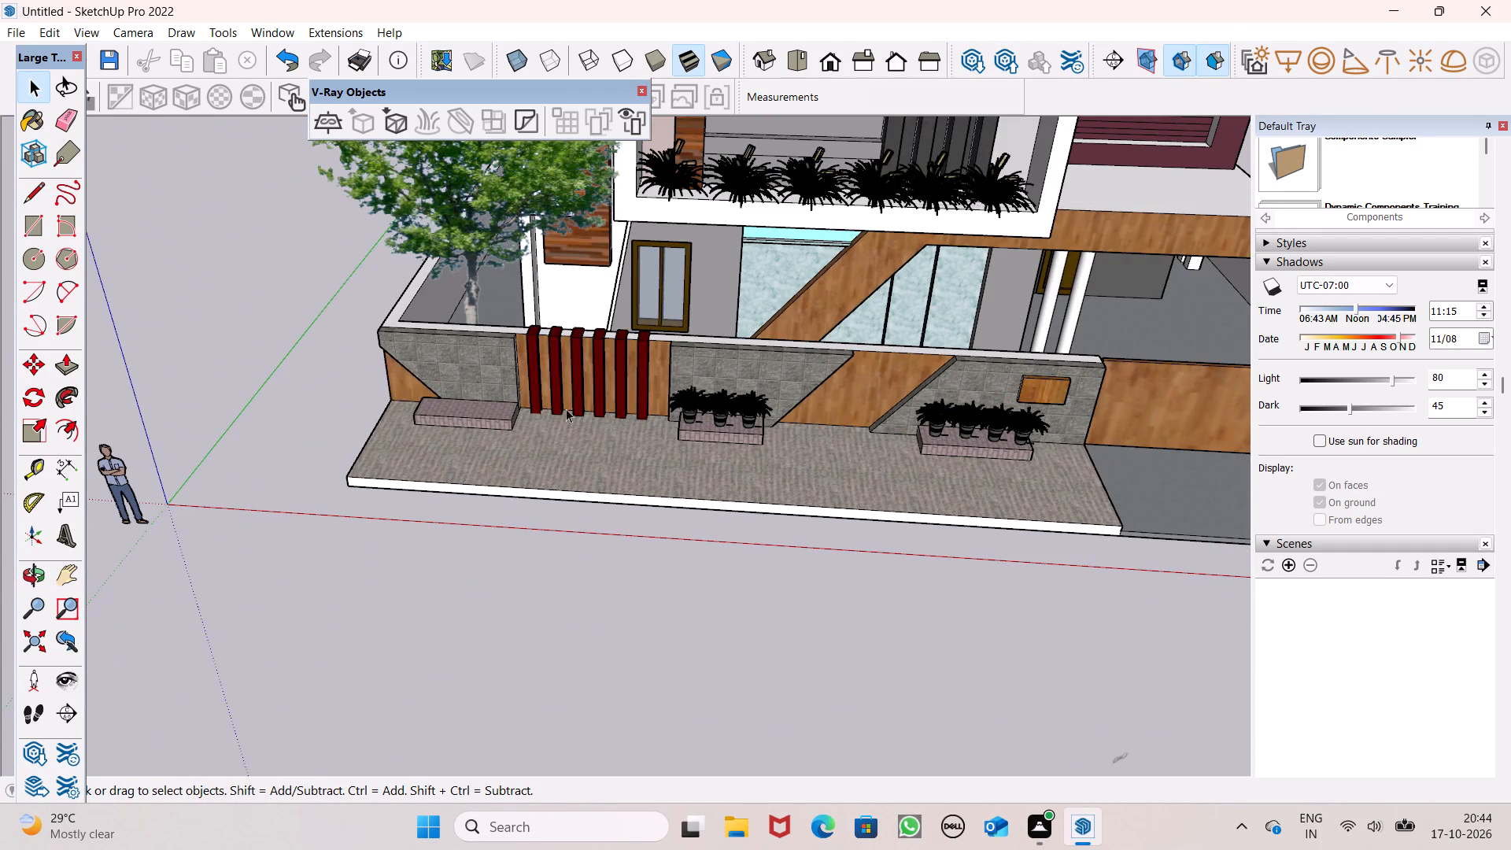
scroll(780, 412, "up", 5)
scroll(936, 444, "up", 2)
scroll(481, 364, "down", 5)
scroll(730, 398, "up", 2)
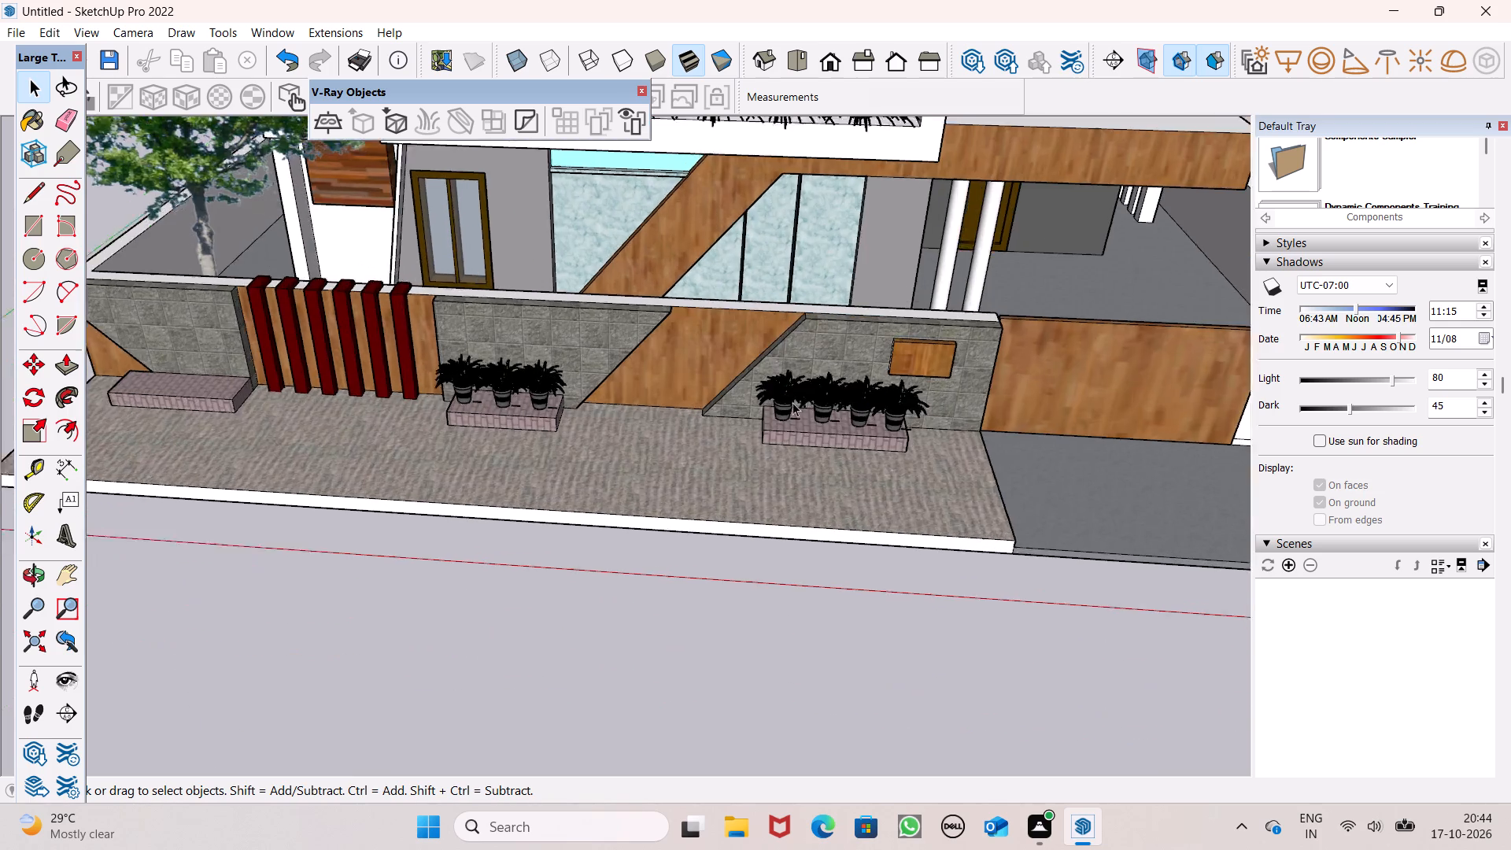
Select the four potted plants on the planter below the small wooden wall panel and make them one group.
scroll(792, 402, "up", 9)
left_click(931, 427)
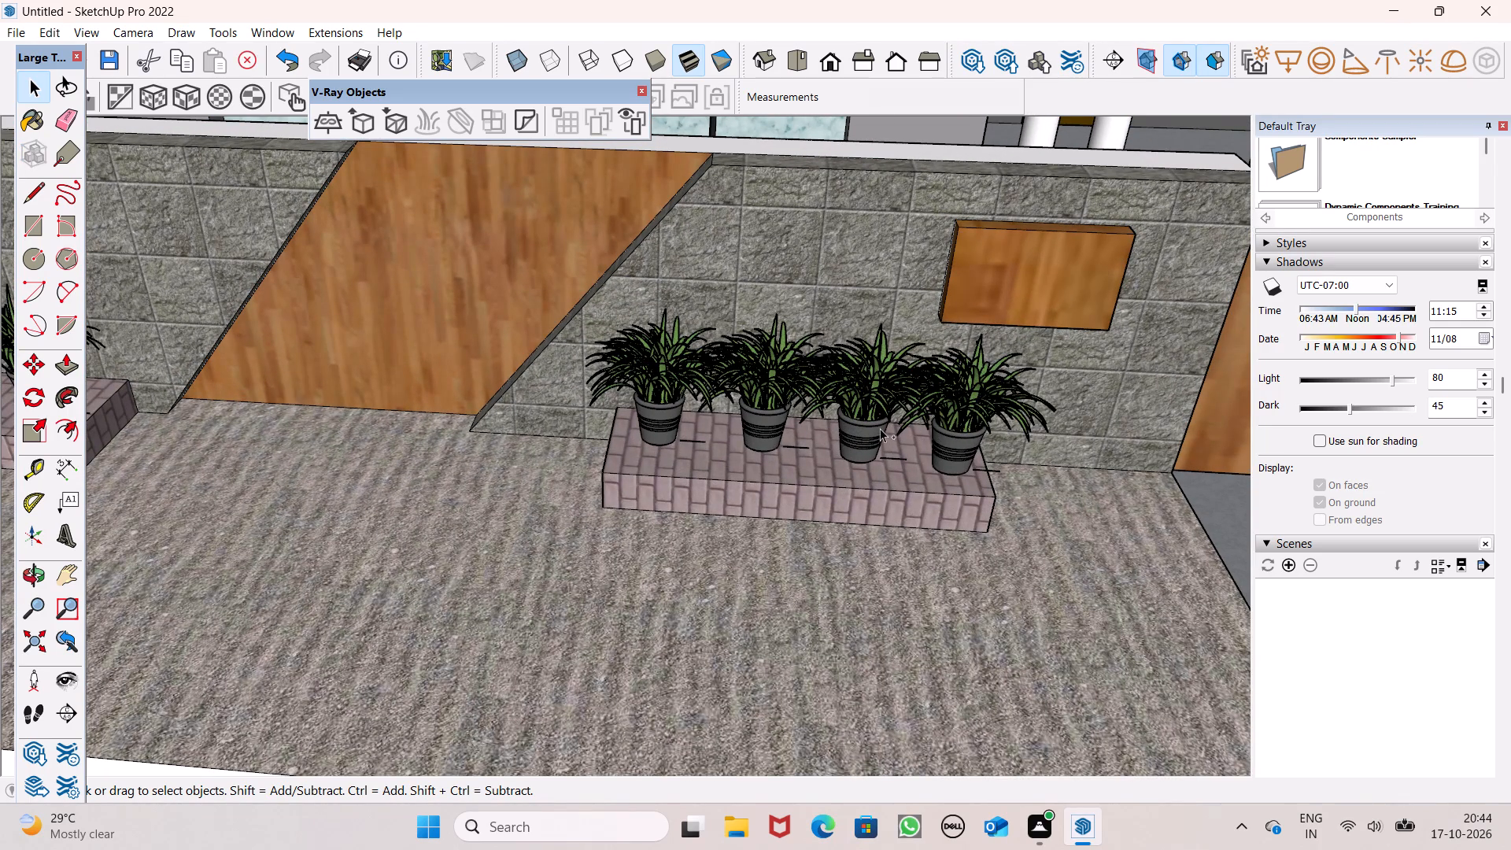
left_click(880, 427, "ctrl")
left_click(762, 428, "ctrl")
left_click(652, 425, "ctrl")
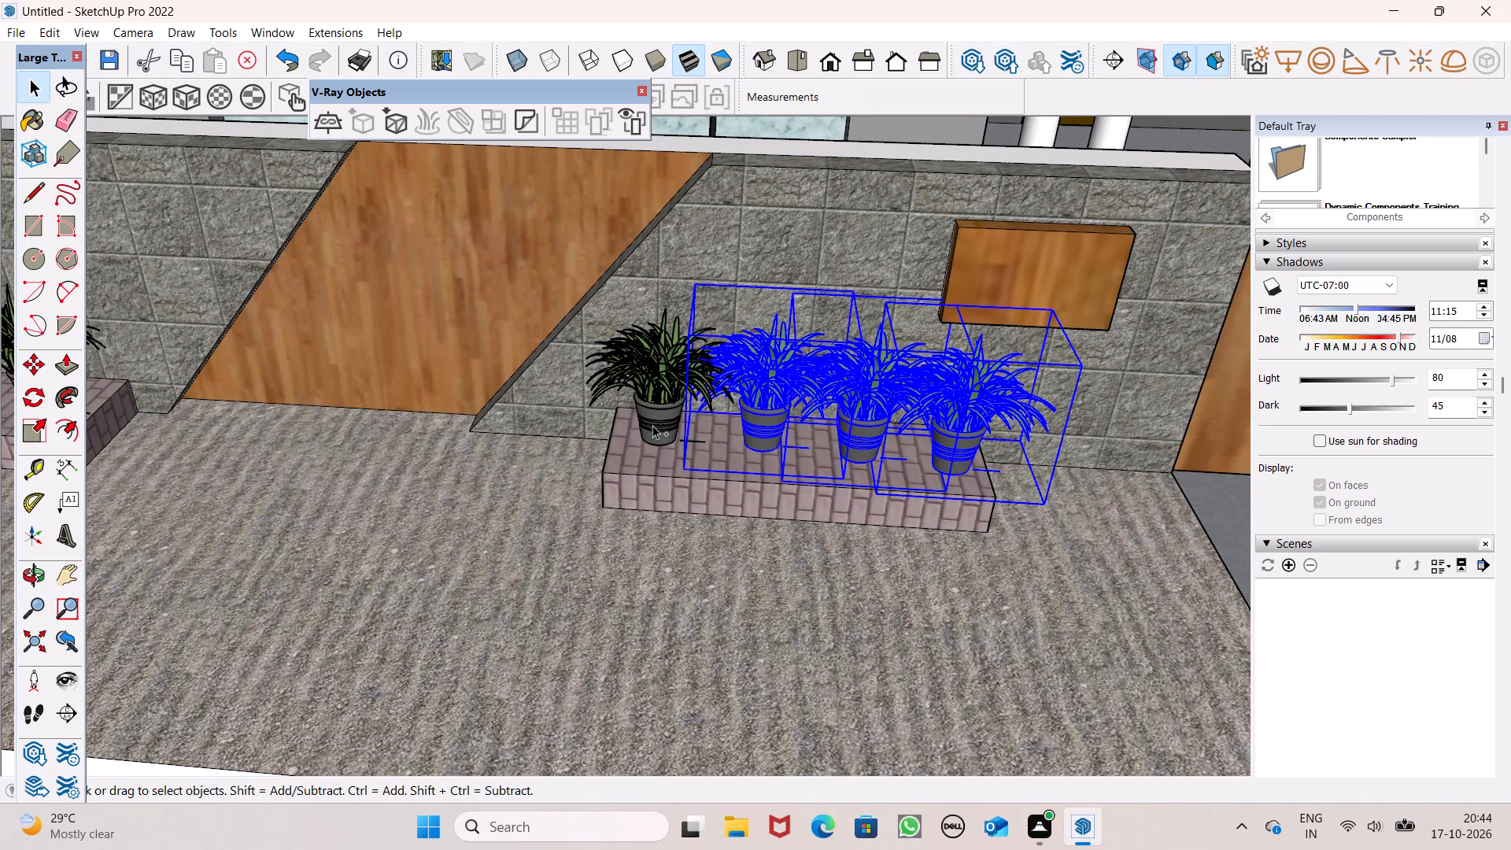
right_click(653, 424, "ctrl")
left_click(755, 224, "ctrl")
Move the grouped four plants about 35' along the front boundary onto the empty planter near the tree.
scroll(922, 271, "down", 6)
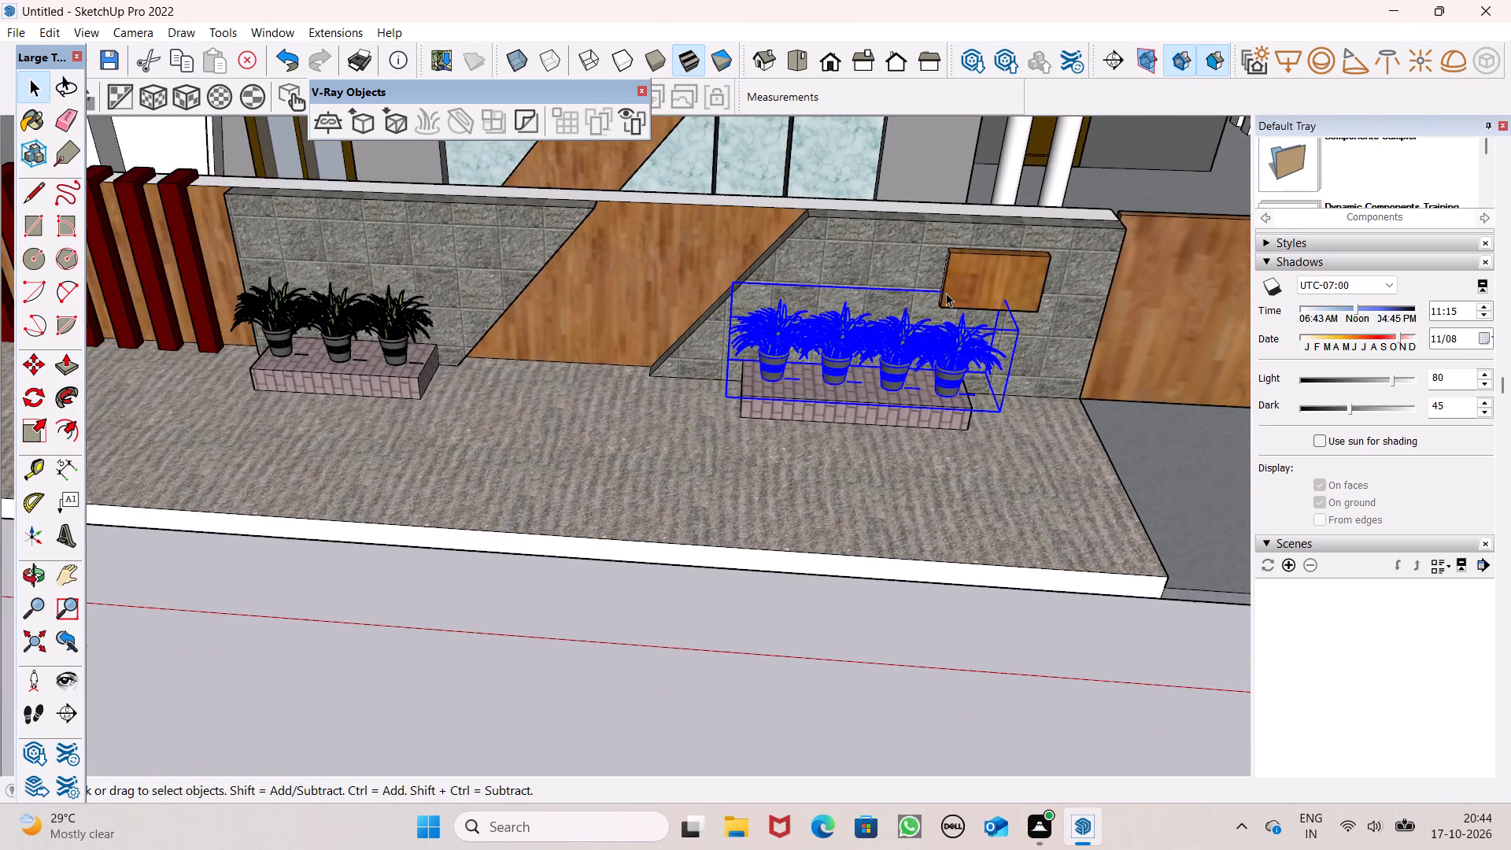
scroll(948, 293, "down", 6)
key("m")
key("Return")
scroll(955, 288, "down", 5)
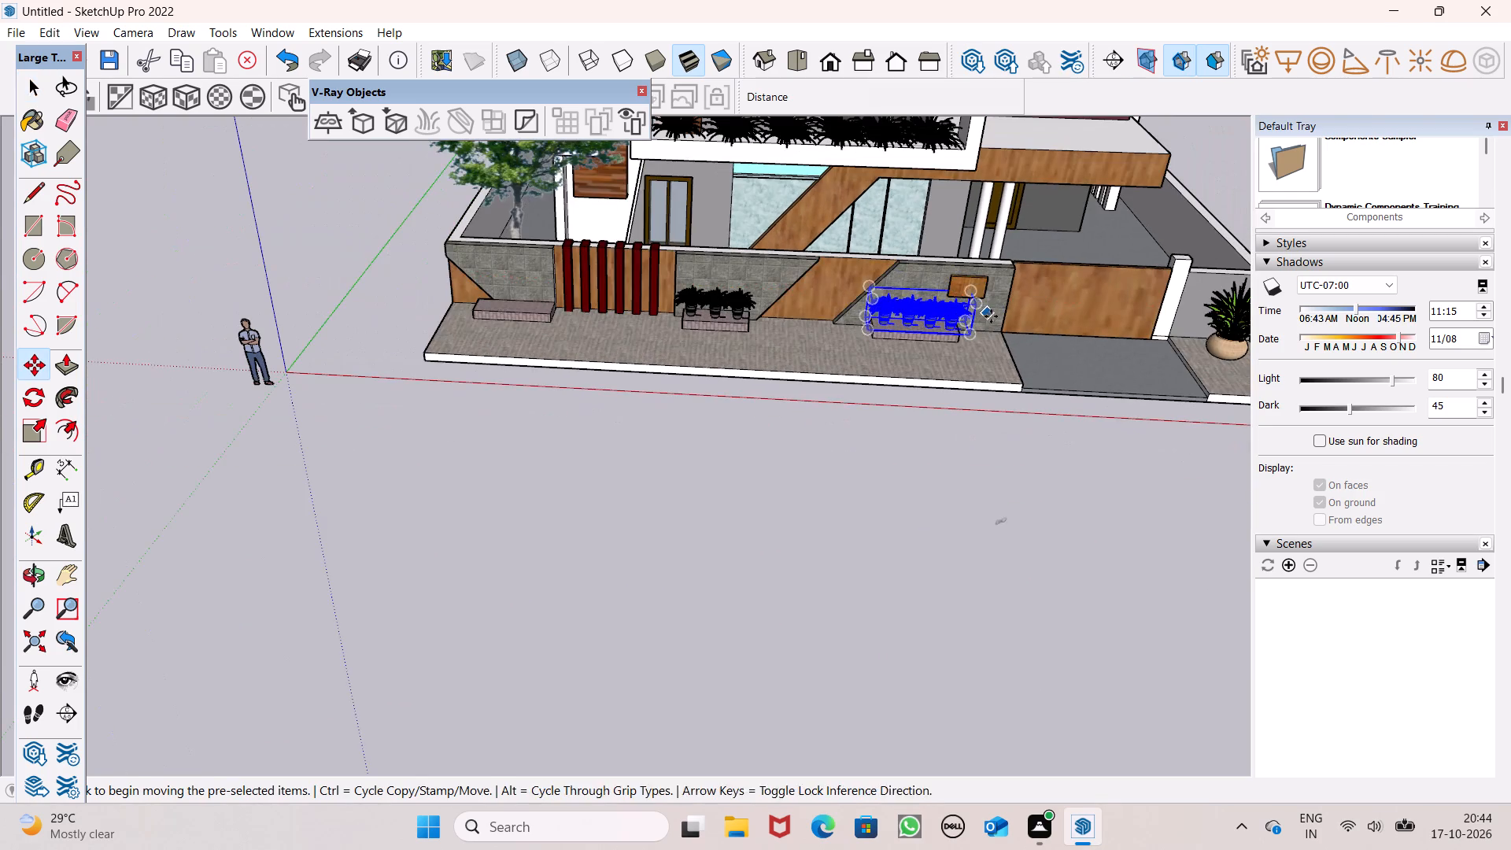
scroll(419, 220, "up", 4)
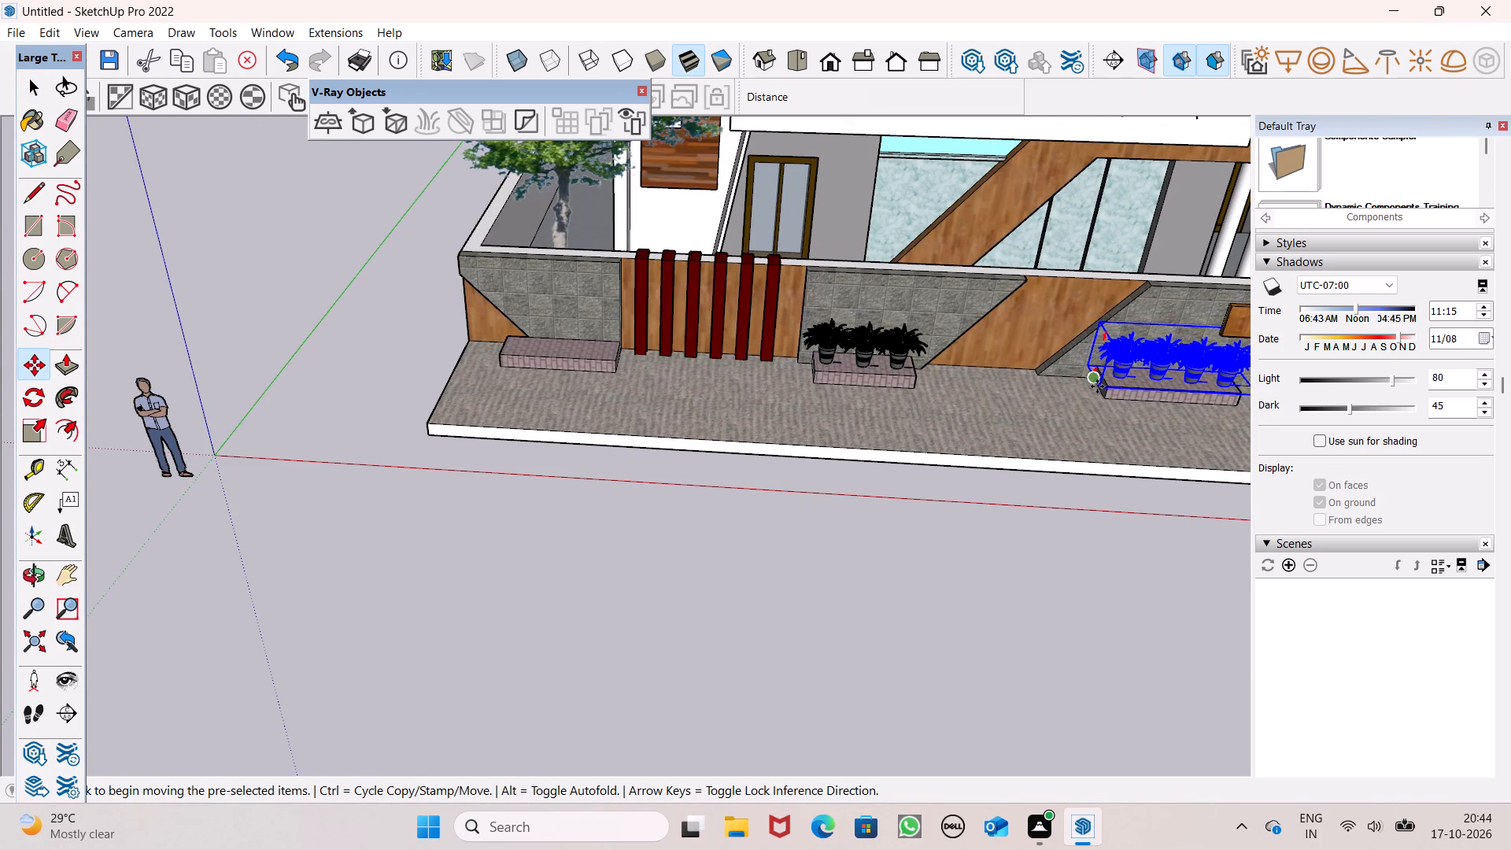
left_click_drag(1097, 386, 498, 356)
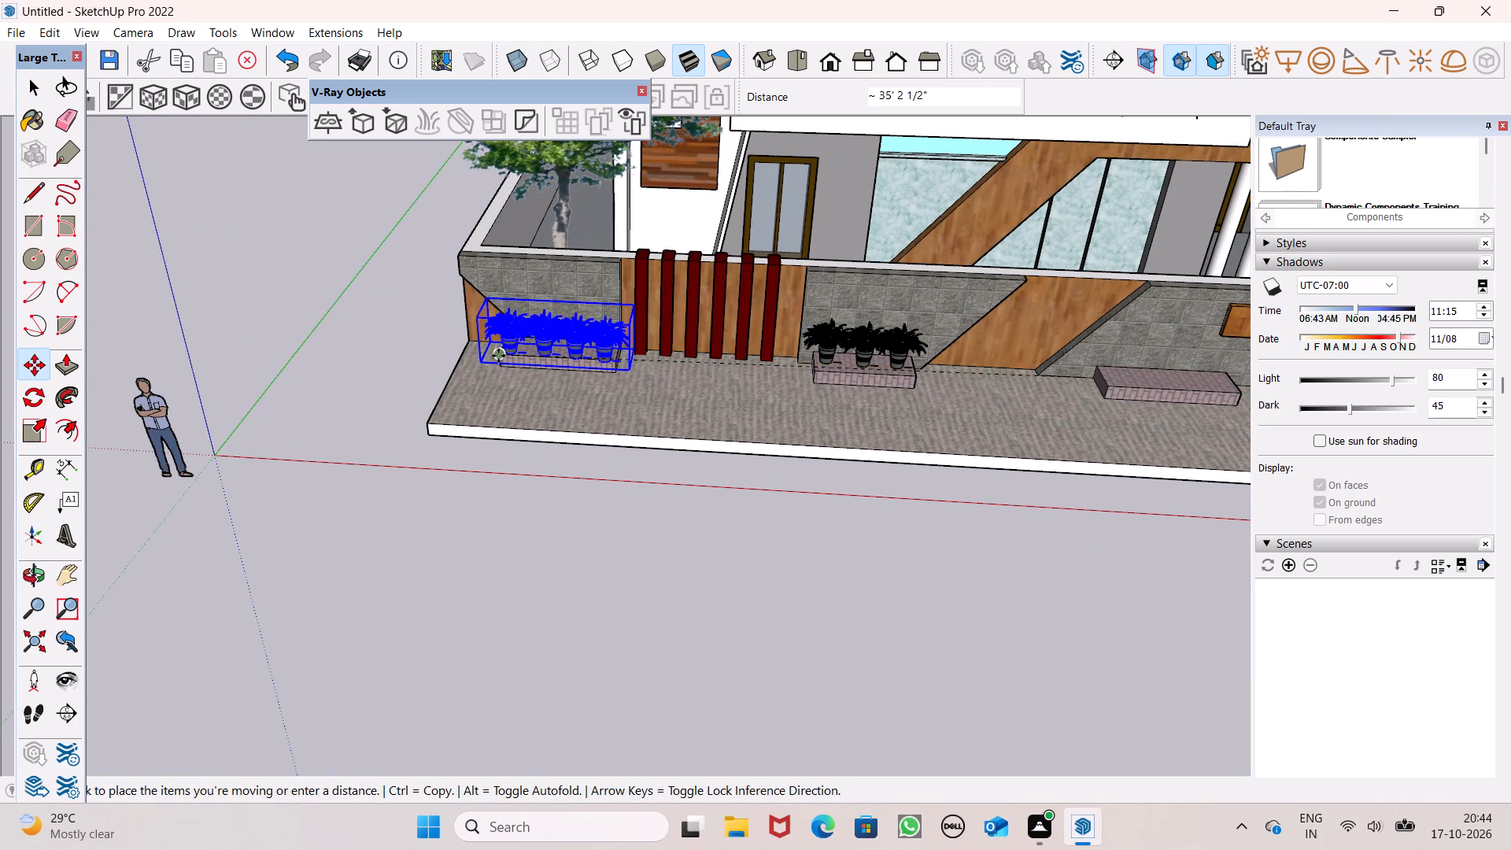
left_click_drag(498, 356, 497, 346)
Shift the plant group about 1' 8 9/16" along the planter near the tree, toward the boundary's outer corner, and fine-tune its placement.
scroll(553, 397, "up", 1)
middle_click_drag(560, 398, 978, 369)
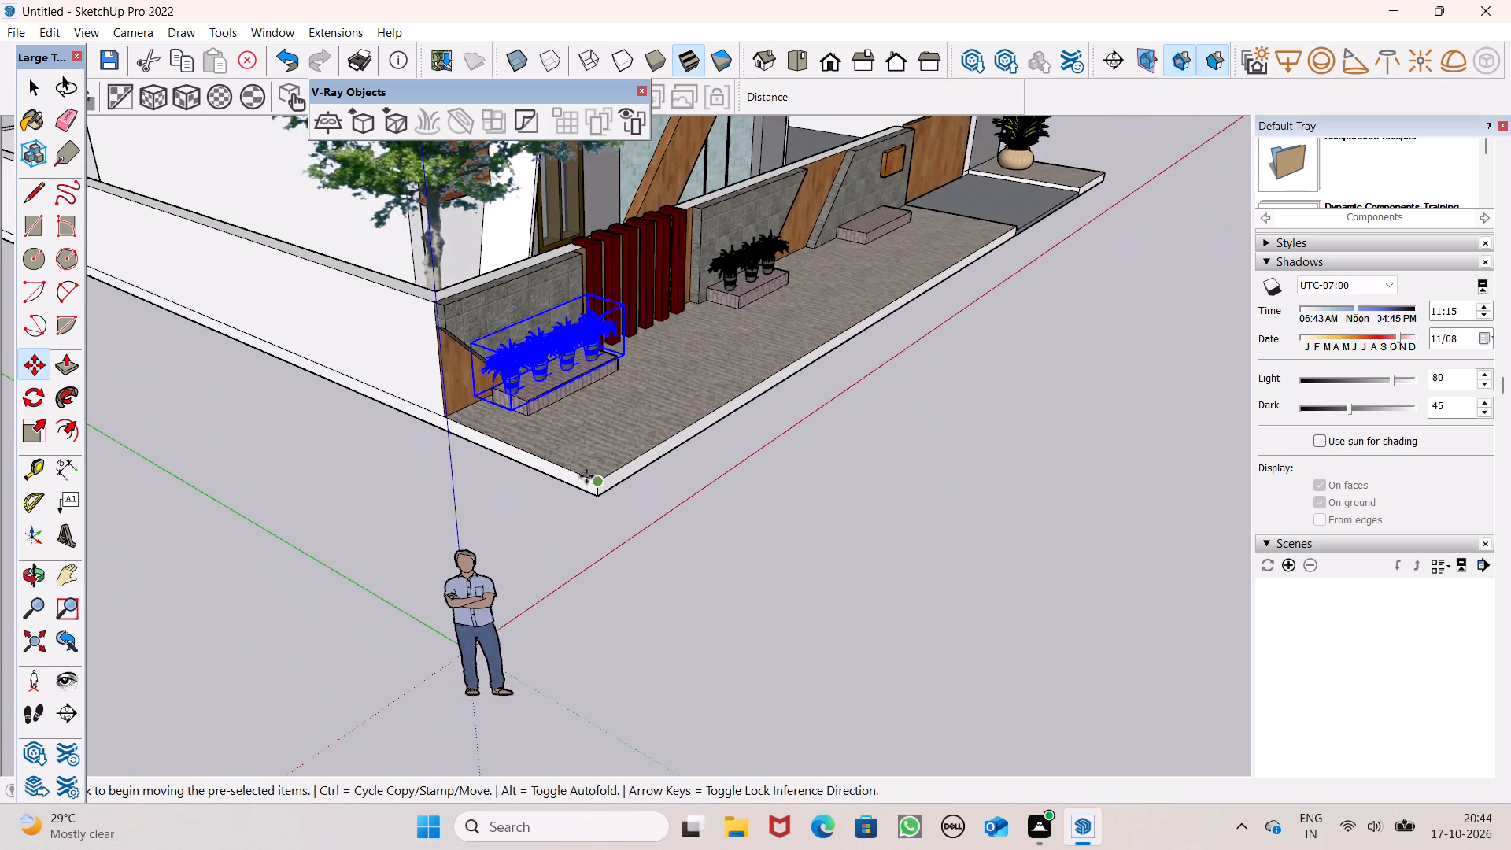
scroll(586, 476, "up", 7)
scroll(780, 460, "up", 1)
middle_click_drag(778, 464, 440, 512)
scroll(438, 505, "up", 1)
scroll(595, 390, "down", 4)
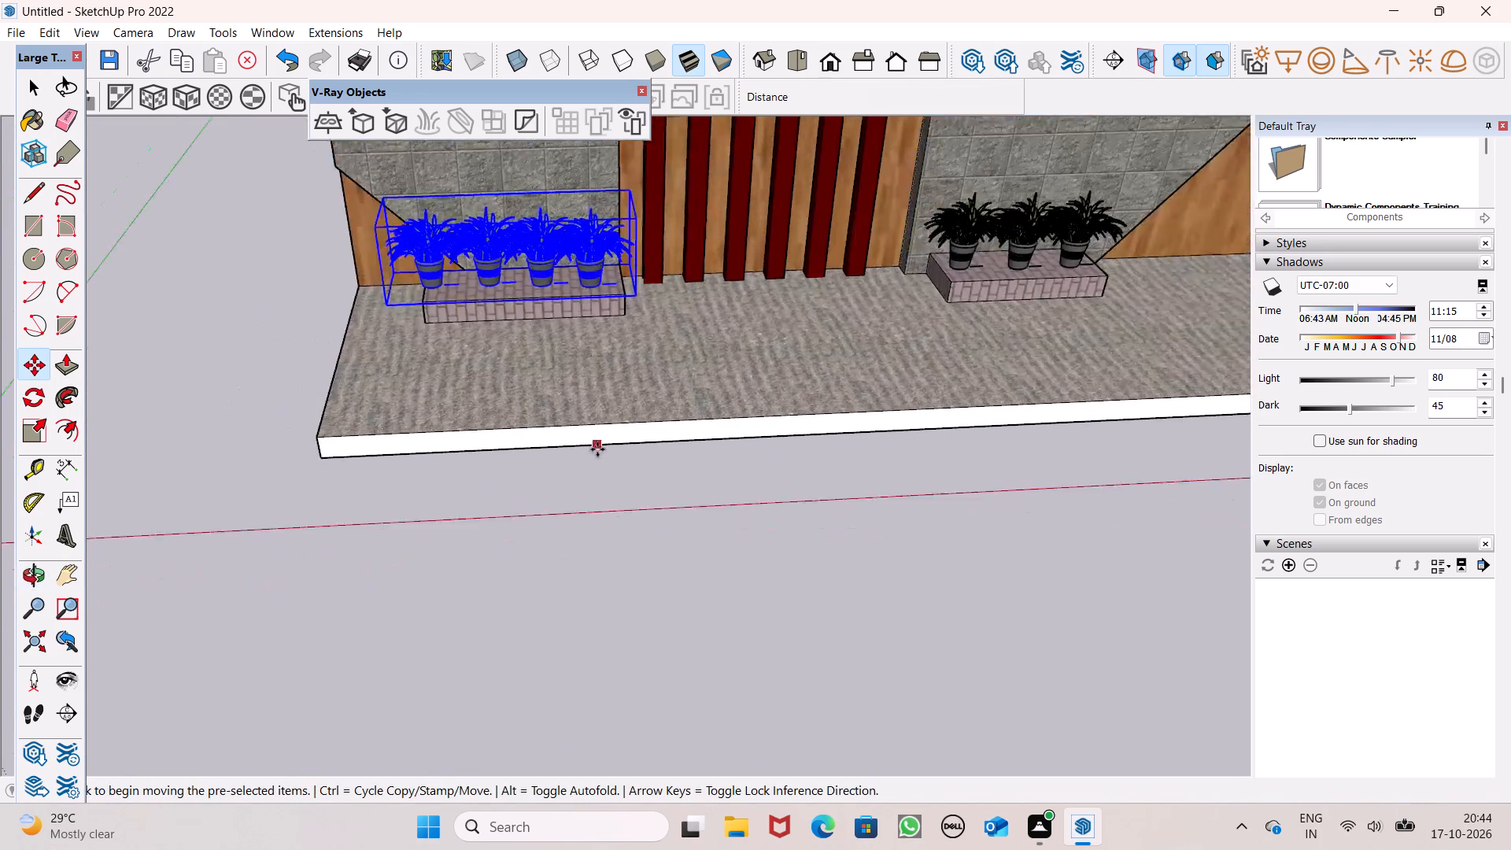
scroll(597, 449, "down", 1)
middle_click_drag(659, 445, 147, 395)
scroll(493, 297, "up", 8)
middle_click_drag(791, 357, 769, 391)
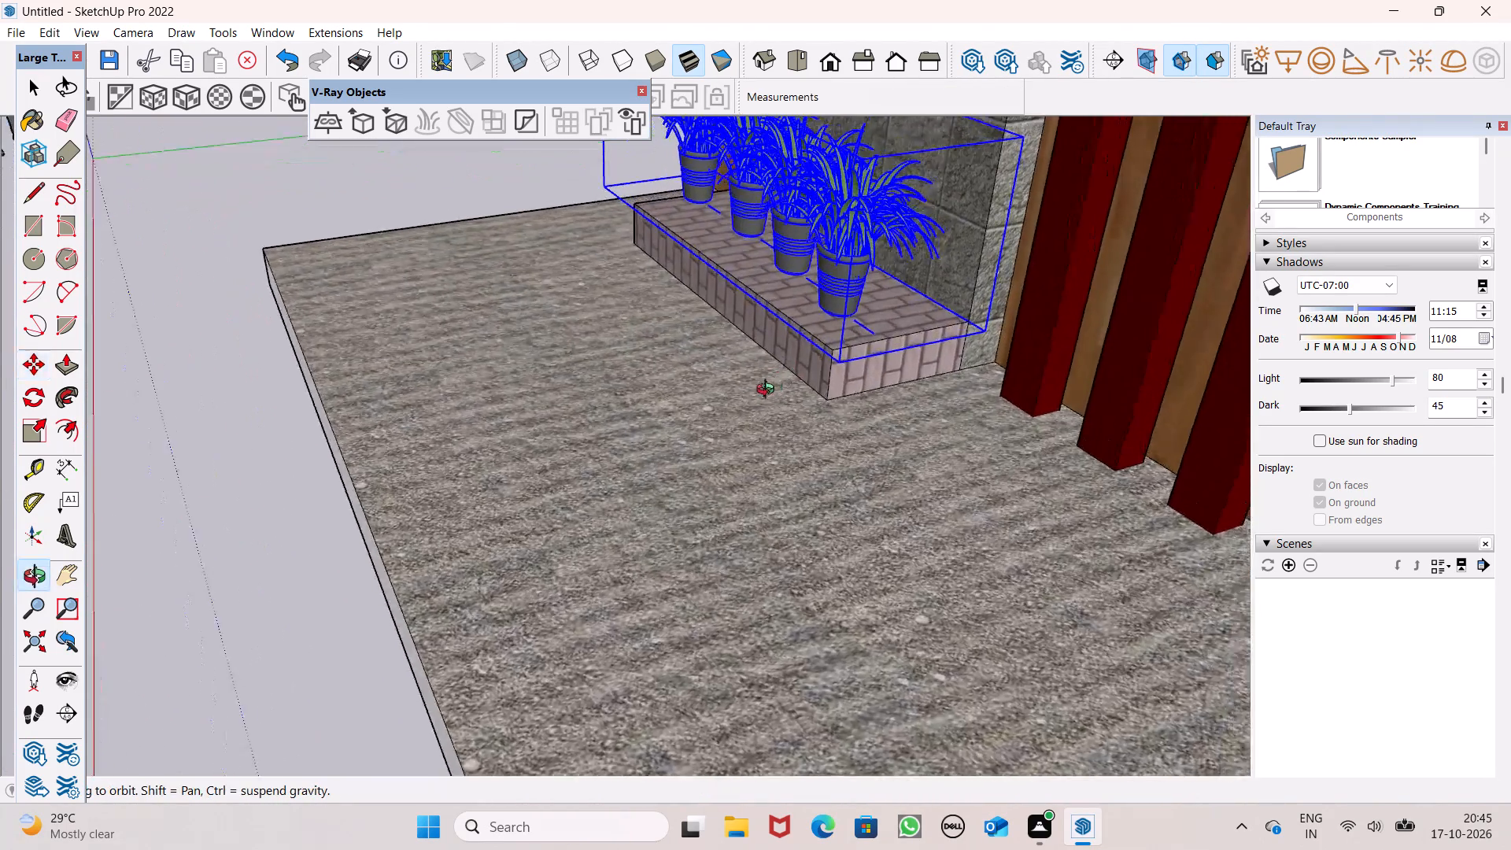
middle_click_drag(769, 391, 599, 385)
scroll(770, 385, "up", 5)
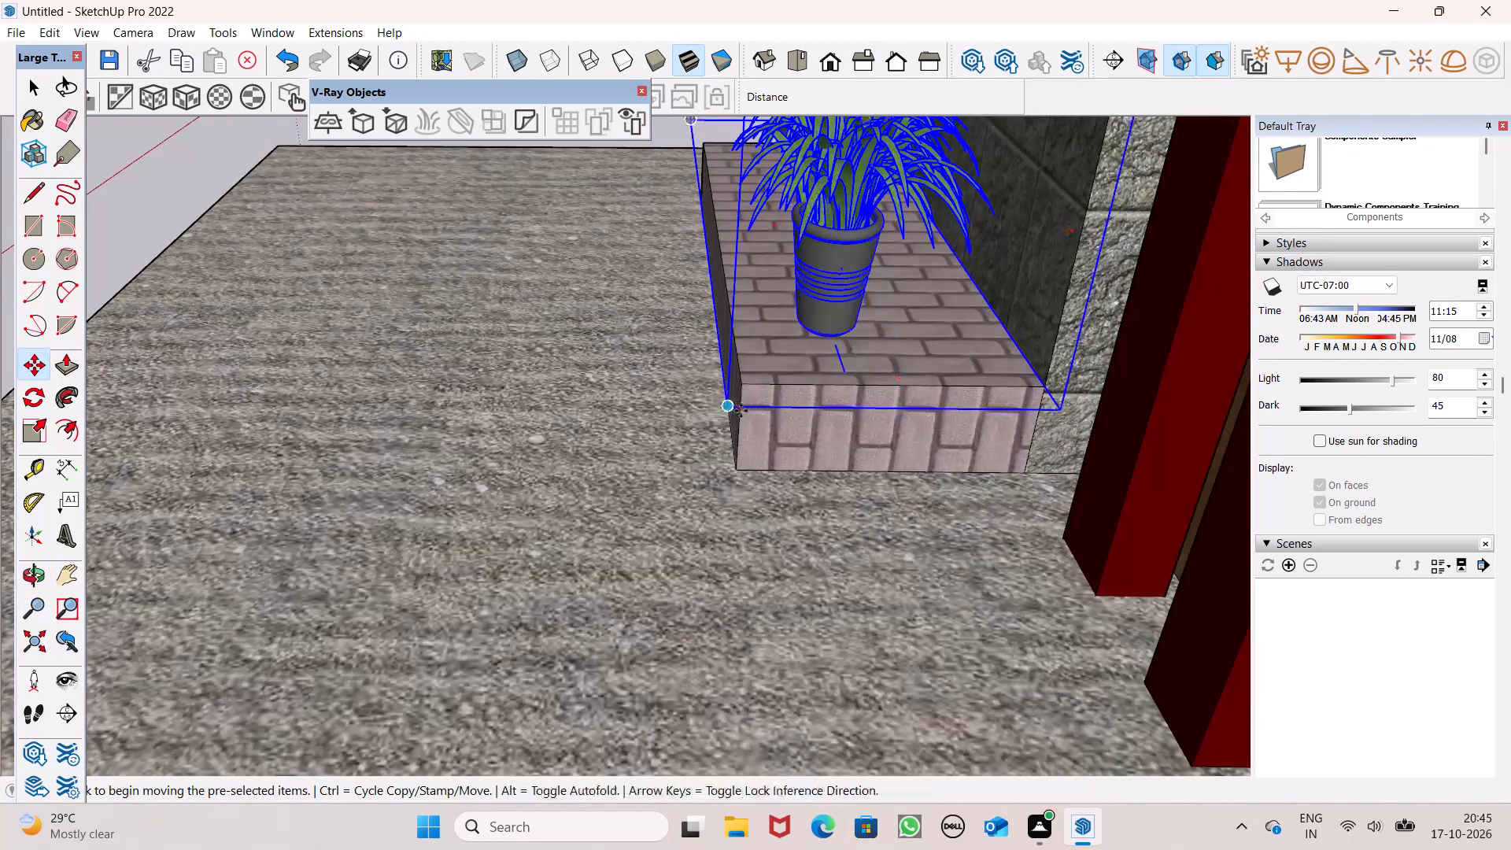
left_click_drag(724, 408, 729, 423)
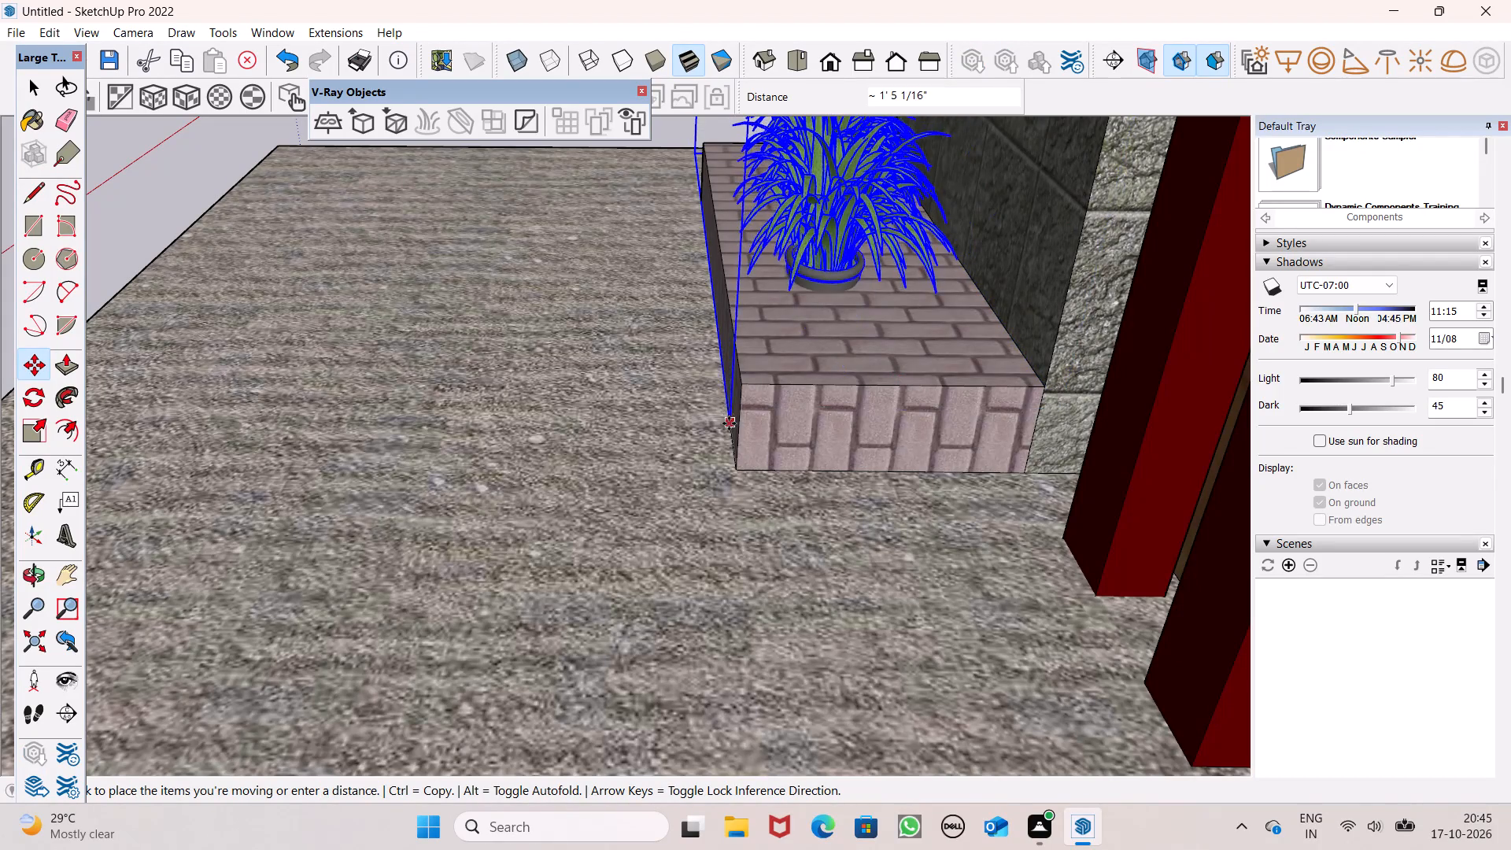
left_click_drag(729, 423, 733, 404)
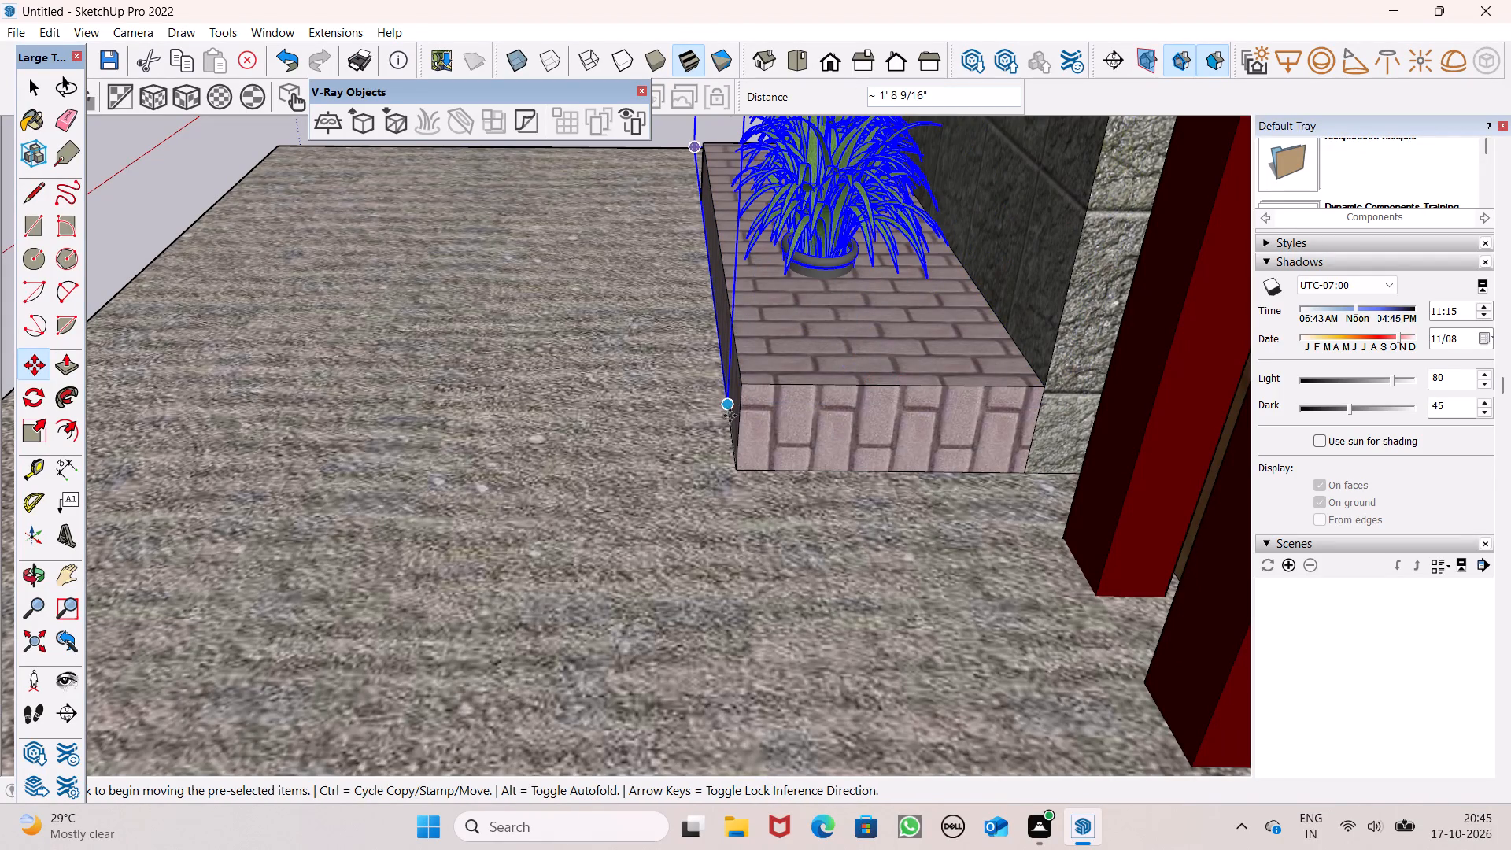
left_click_drag(728, 411, 755, 386)
Move the plant group about 1' 8 7/8" back along the planter toward the red slats, and deselect it.
scroll(691, 349, "down", 6)
middle_click_drag(694, 390, 1225, 353)
scroll(1076, 360, "down", 4)
middle_click_drag(905, 358, 1212, 307)
scroll(1026, 346, "down", 5)
middle_click_drag(784, 381, 951, 382)
scroll(761, 325, "up", 10)
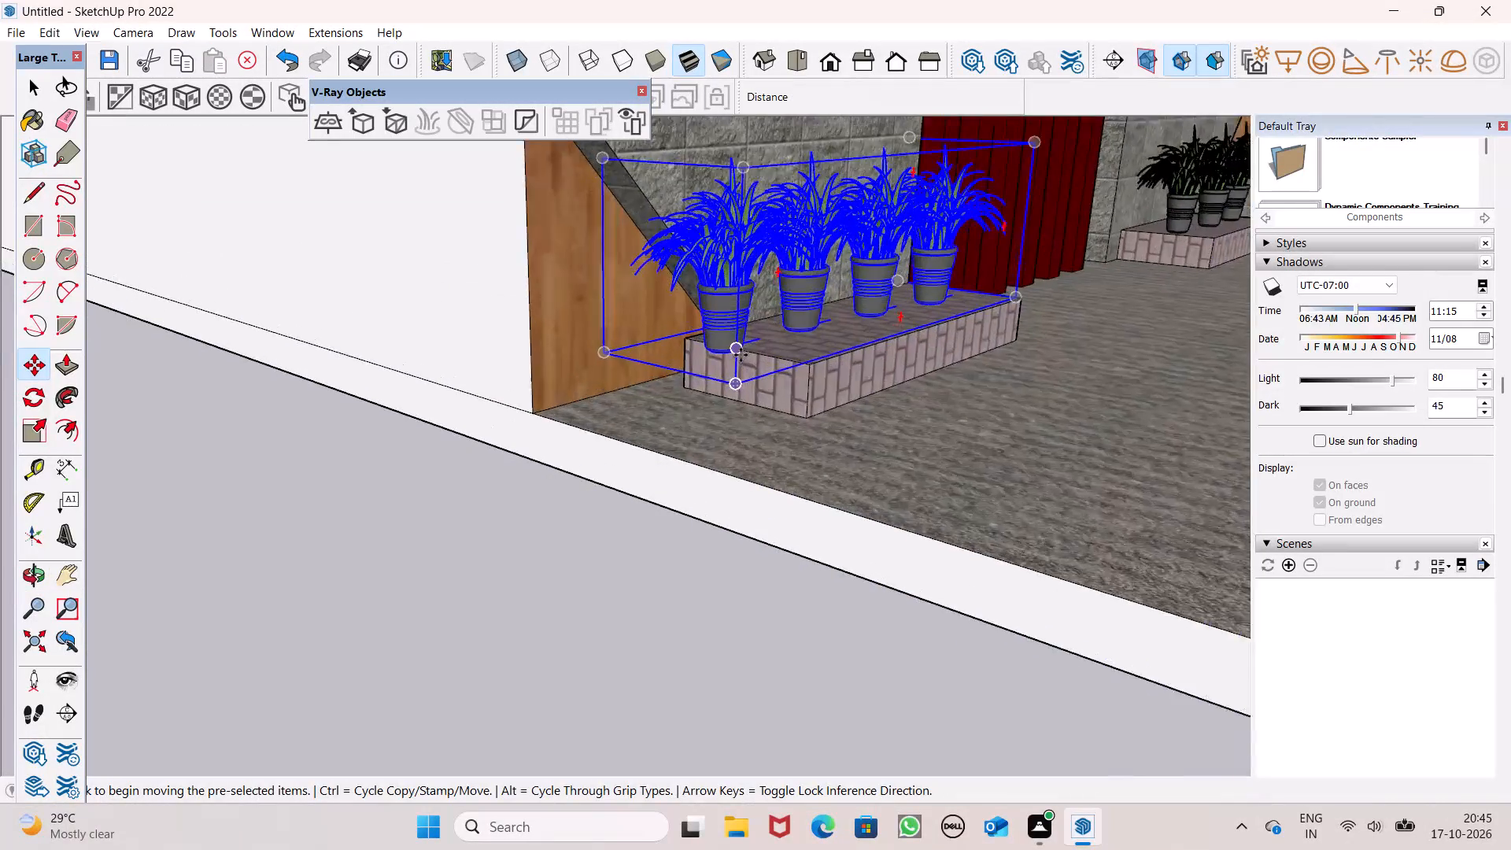
scroll(741, 355, "up", 3)
left_click_drag(737, 408, 788, 396)
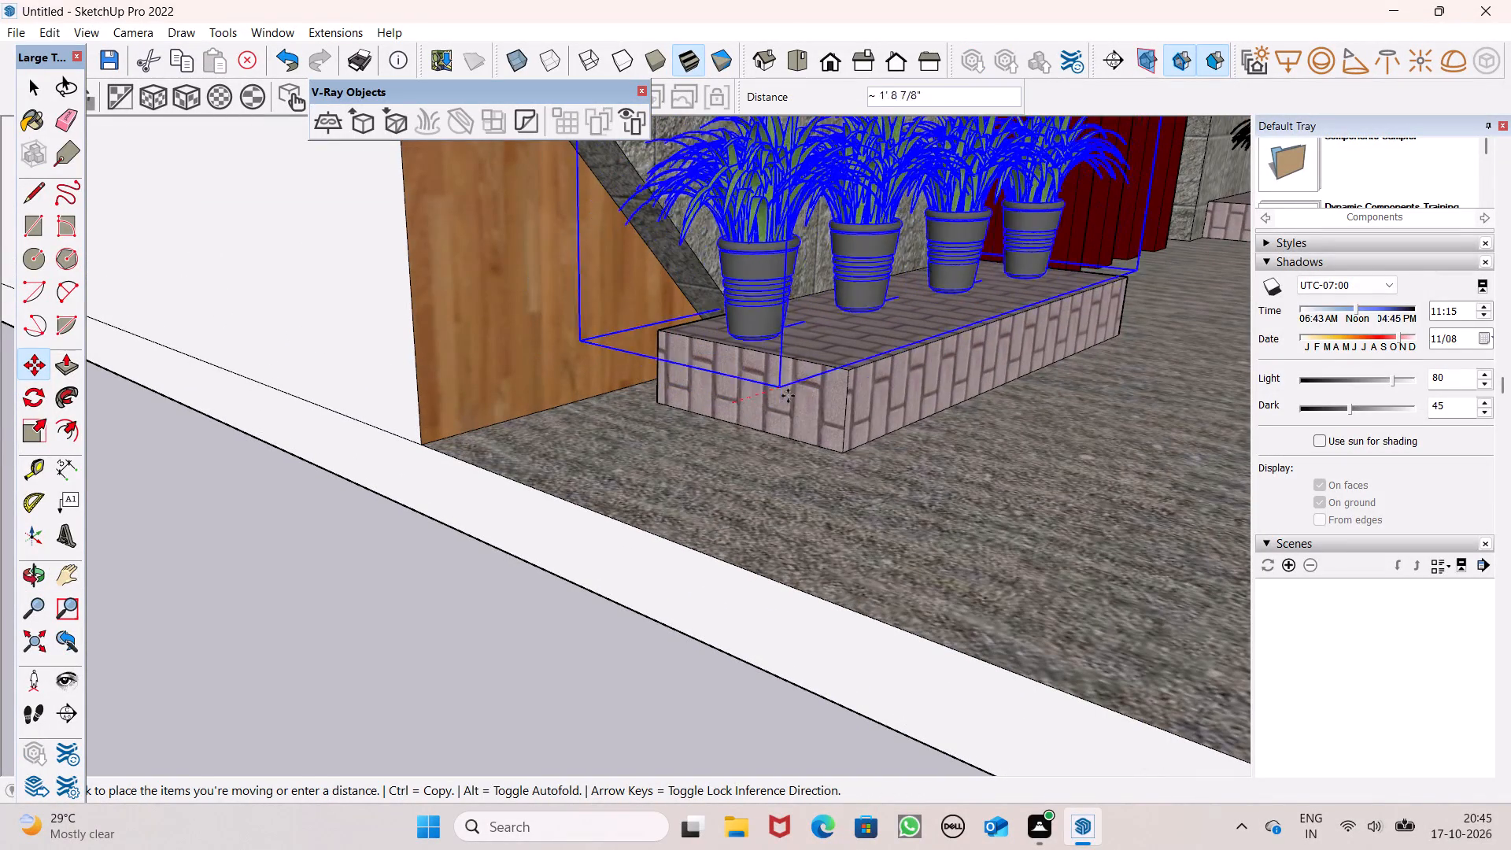
left_click_drag(788, 396, 794, 391)
scroll(712, 290, "down", 14)
middle_click_drag(763, 355, 449, 412)
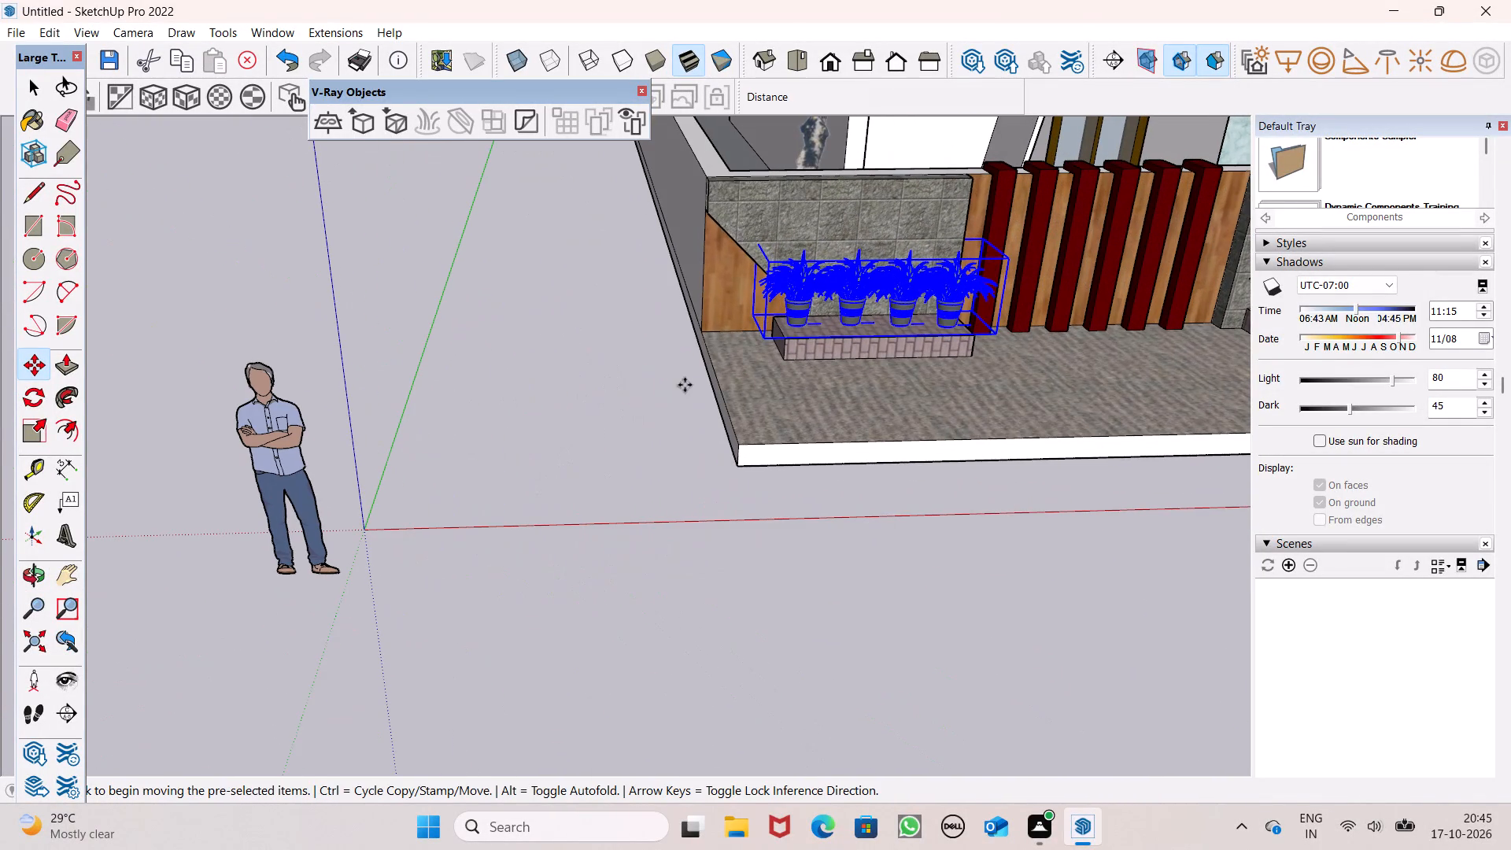
middle_click_drag(944, 387, 879, 407)
scroll(879, 402, "up", 1)
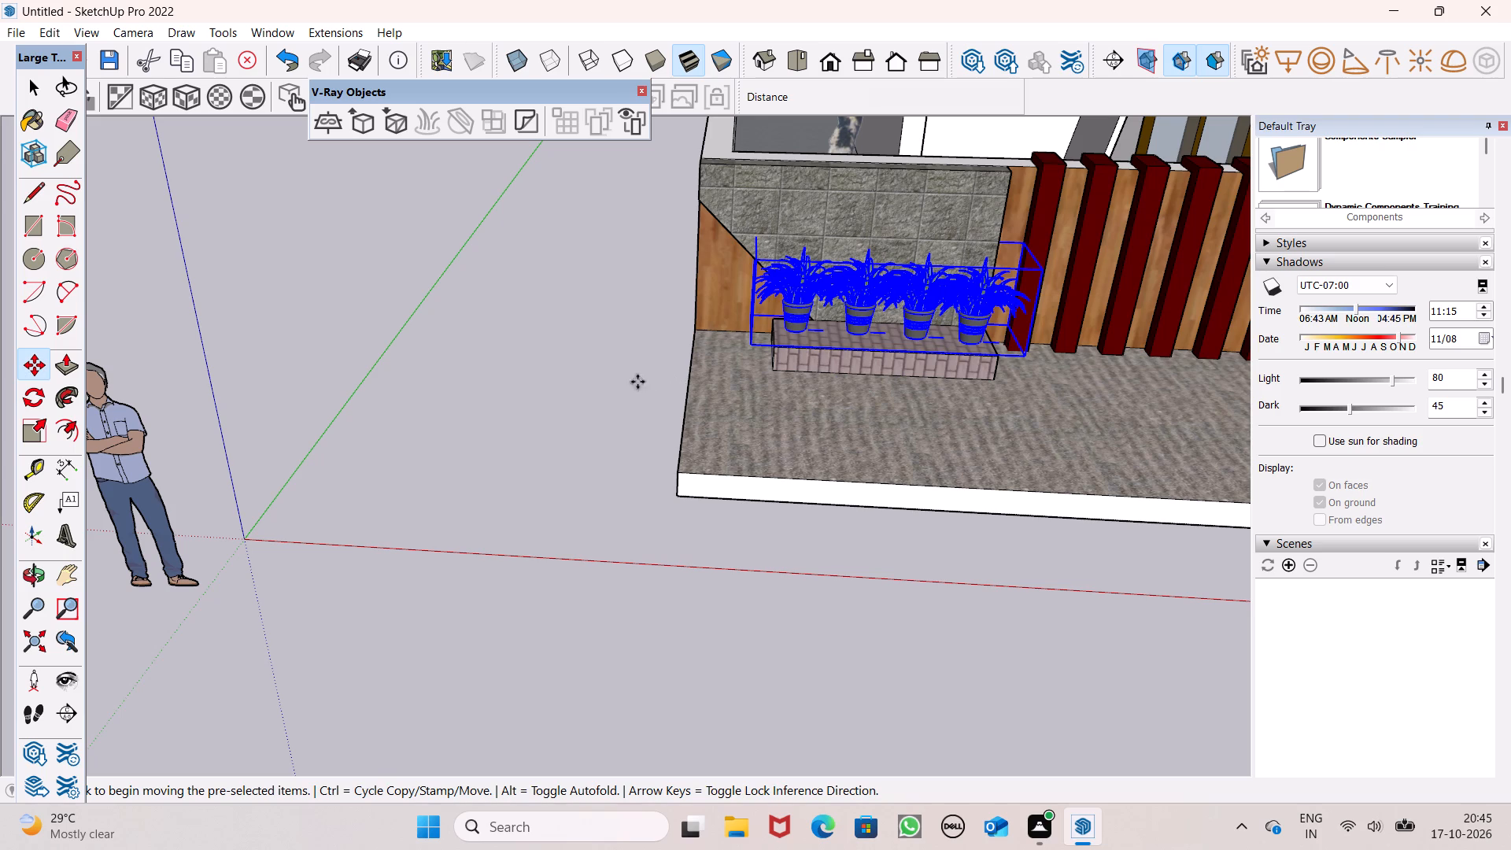
key("space")
left_click(611, 362)
Move the plant group about 5 1/16" away from the stone wall toward the planter's front edge, and deselect it.
scroll(608, 323, "down", 5)
middle_click_drag(751, 342, 219, 485)
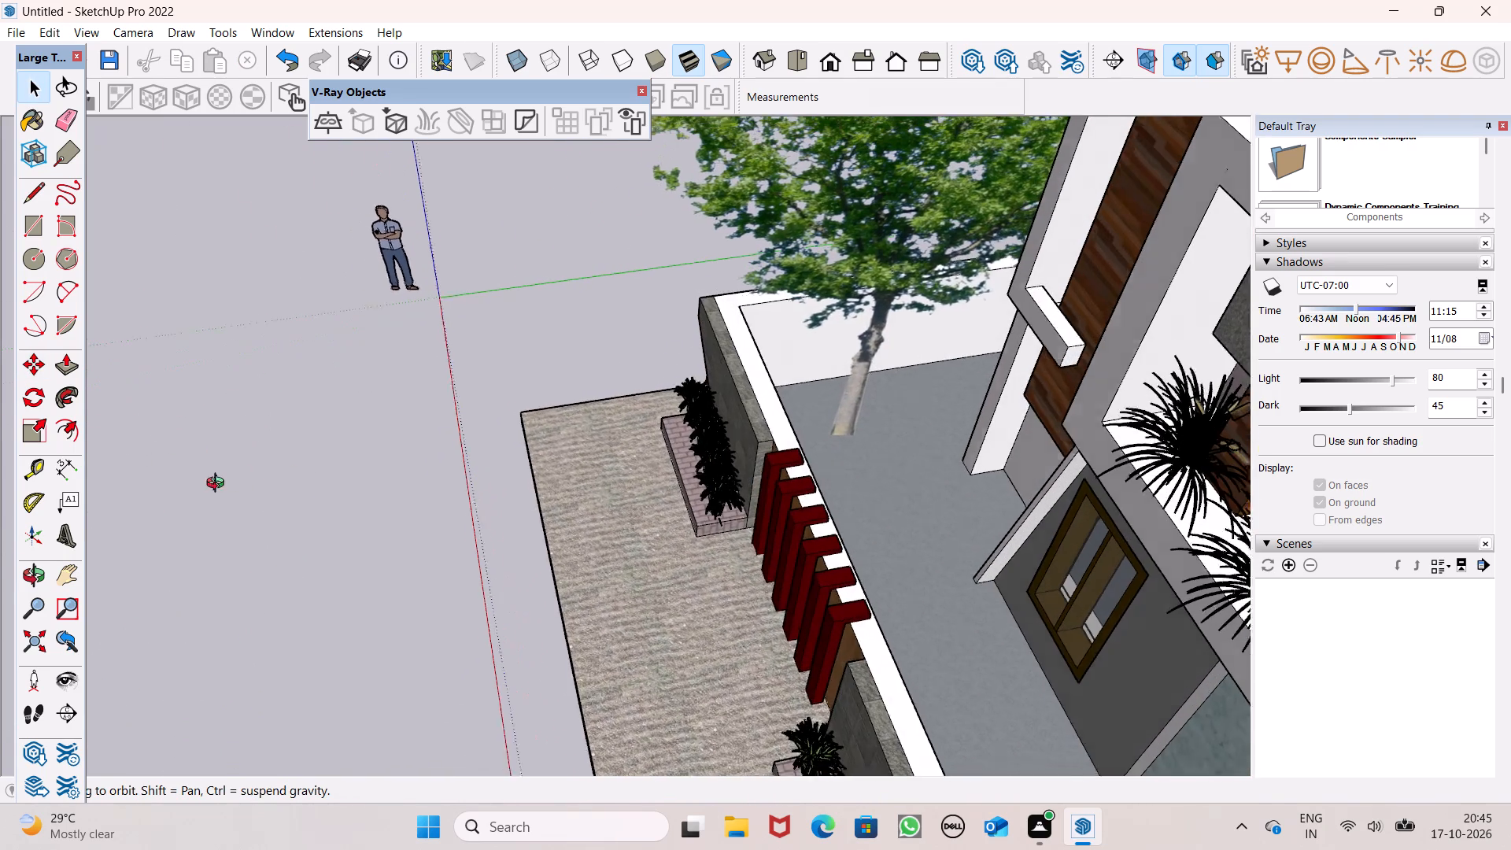
middle_click_drag(219, 485, 216, 485)
scroll(689, 449, "up", 4)
left_click(715, 473)
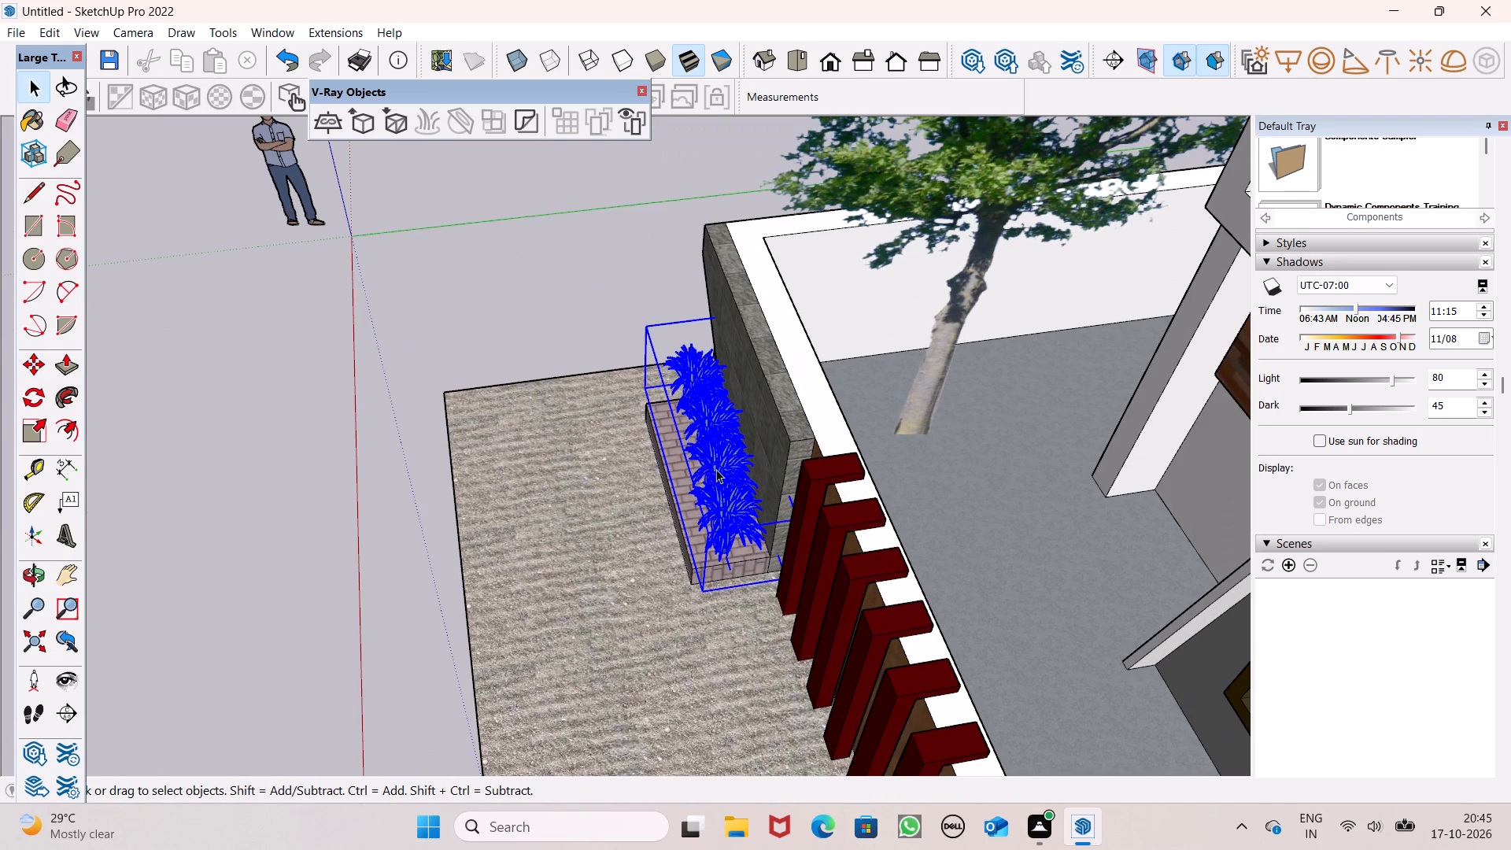
scroll(747, 476, "up", 1)
key("m")
key("Return")
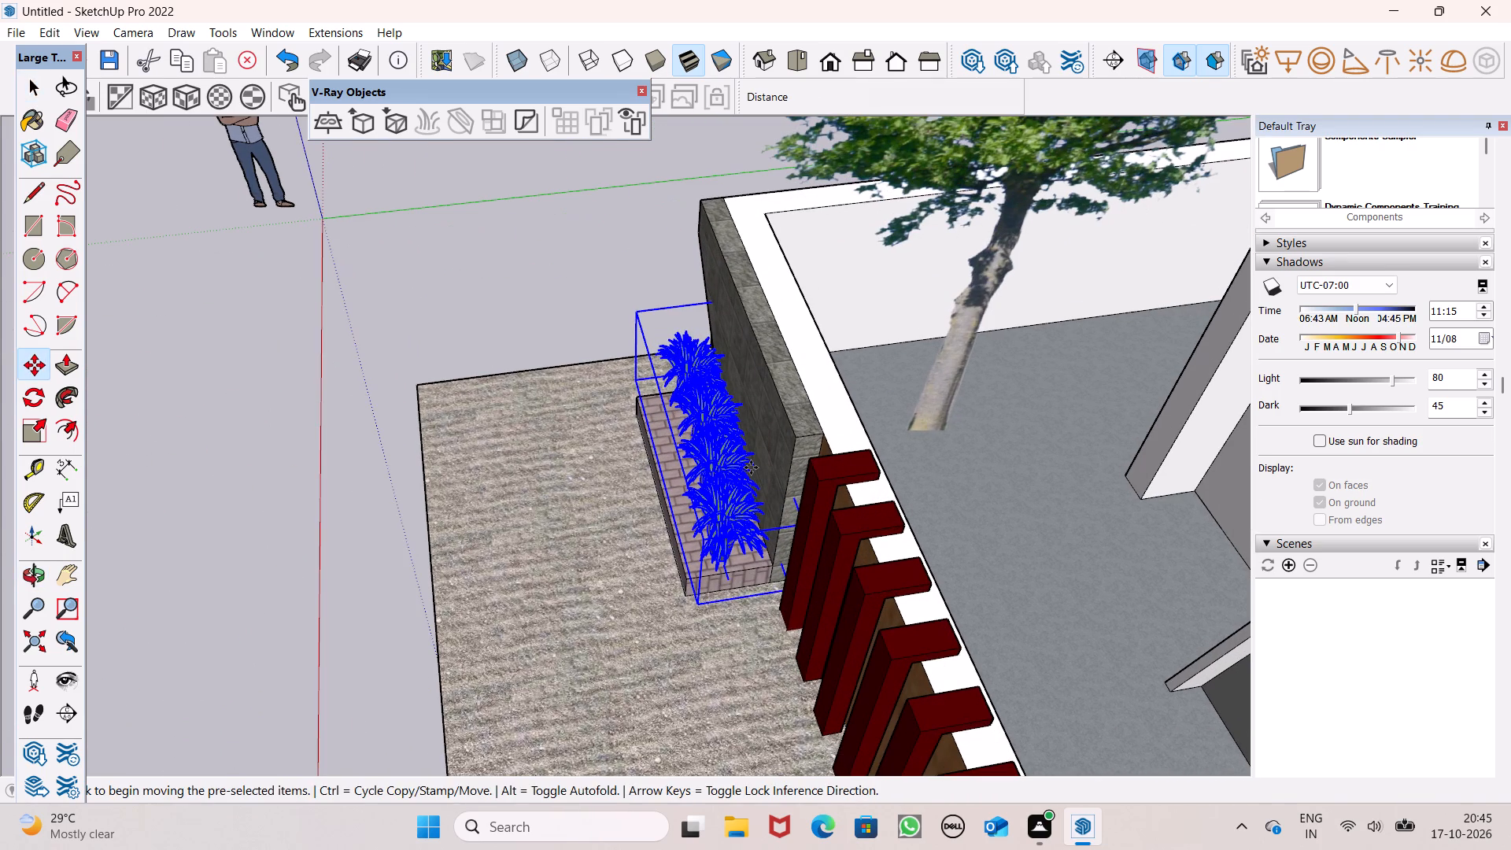
left_click_drag(697, 609, 688, 611)
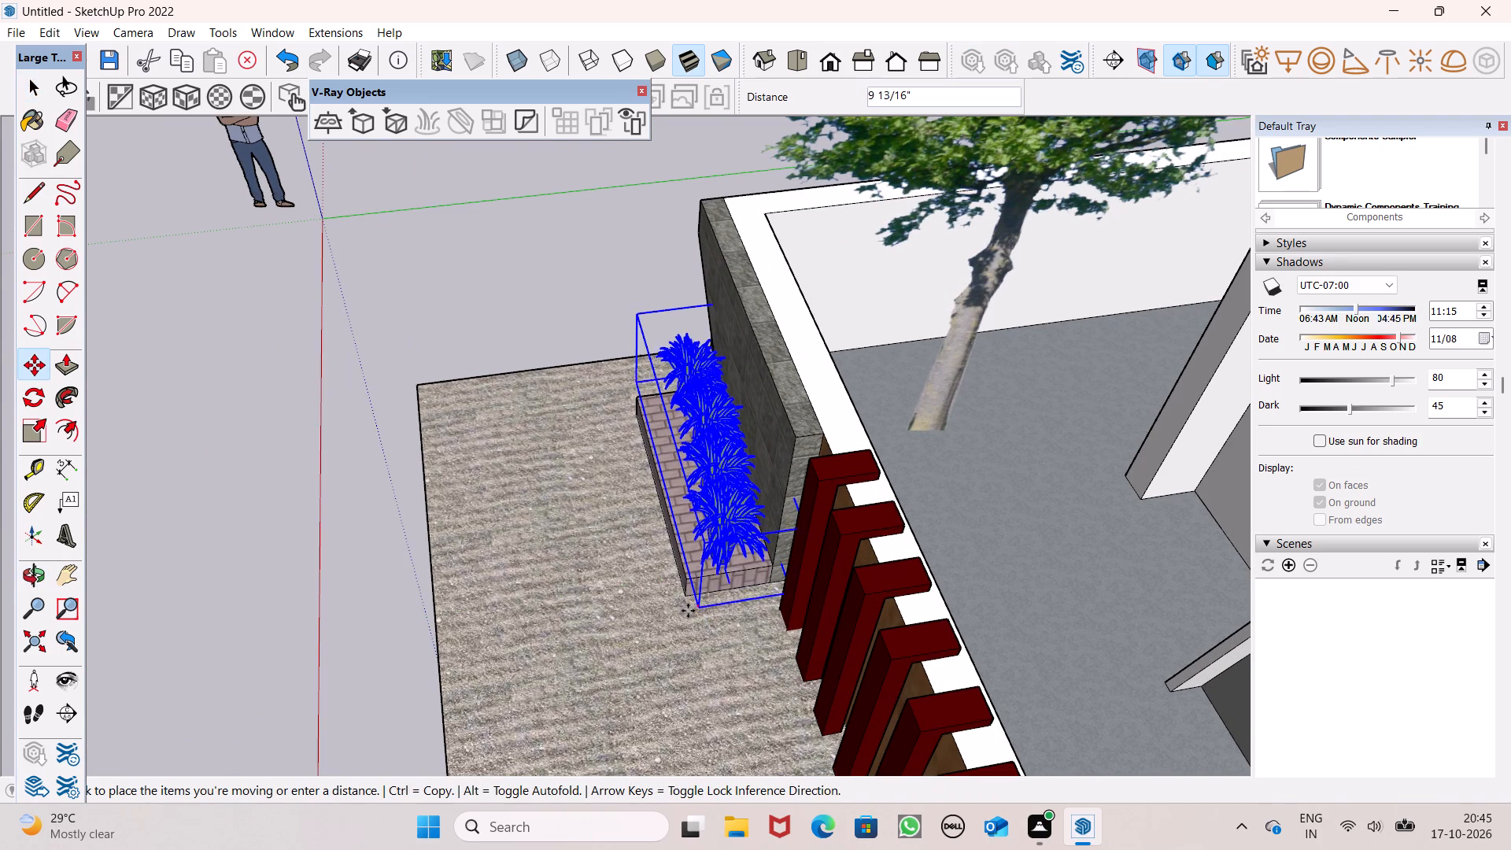
left_click_drag(688, 611, 682, 603)
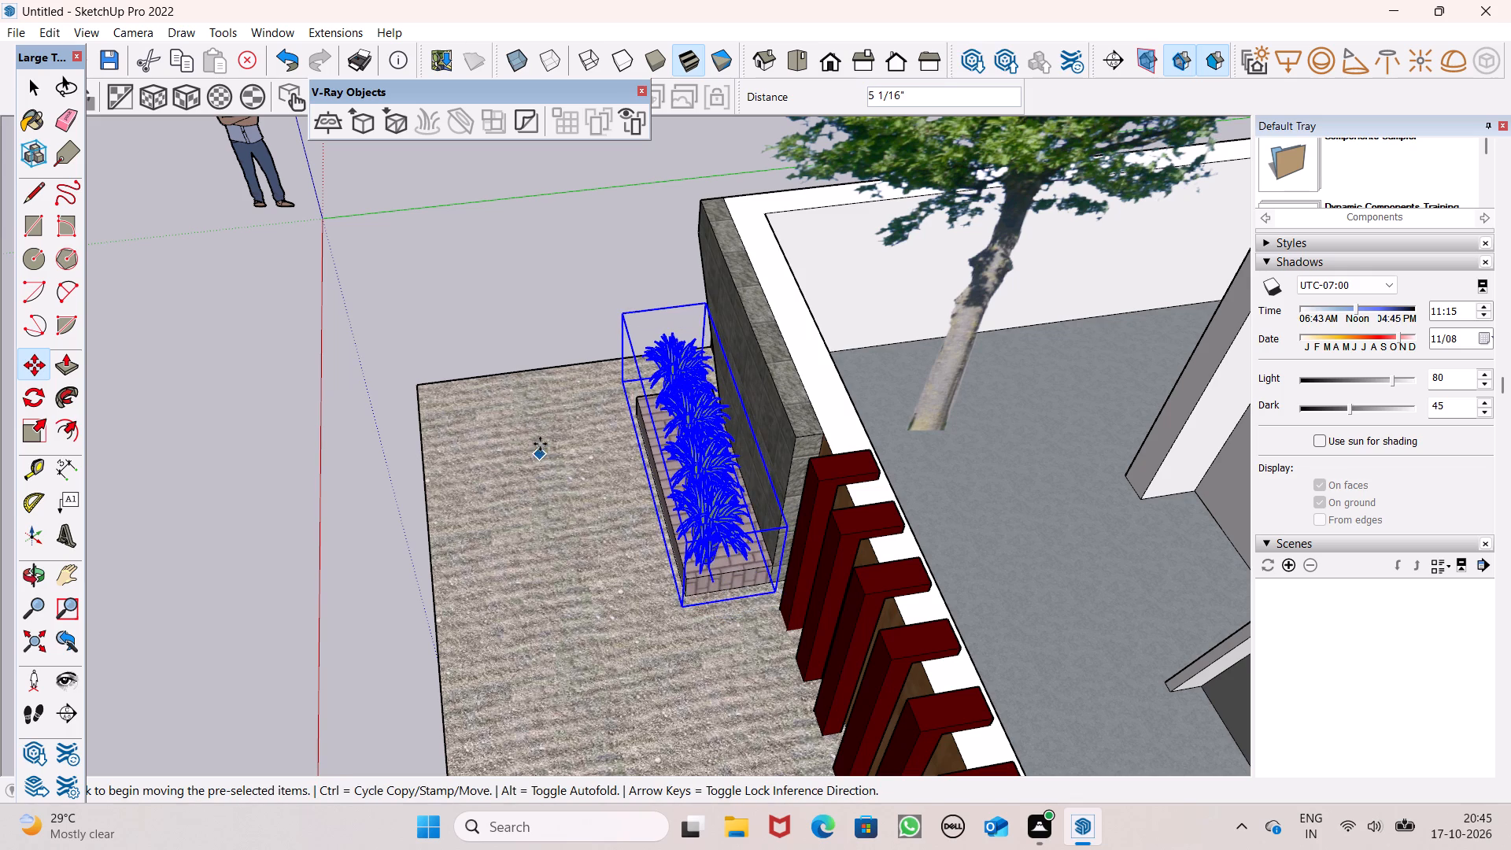
key("space")
left_click(524, 316)
Examine the plant placement along the front boundary and the whole house from the front and both sides.
scroll(524, 316, "down", 3)
middle_click_drag(570, 493, 916, 362)
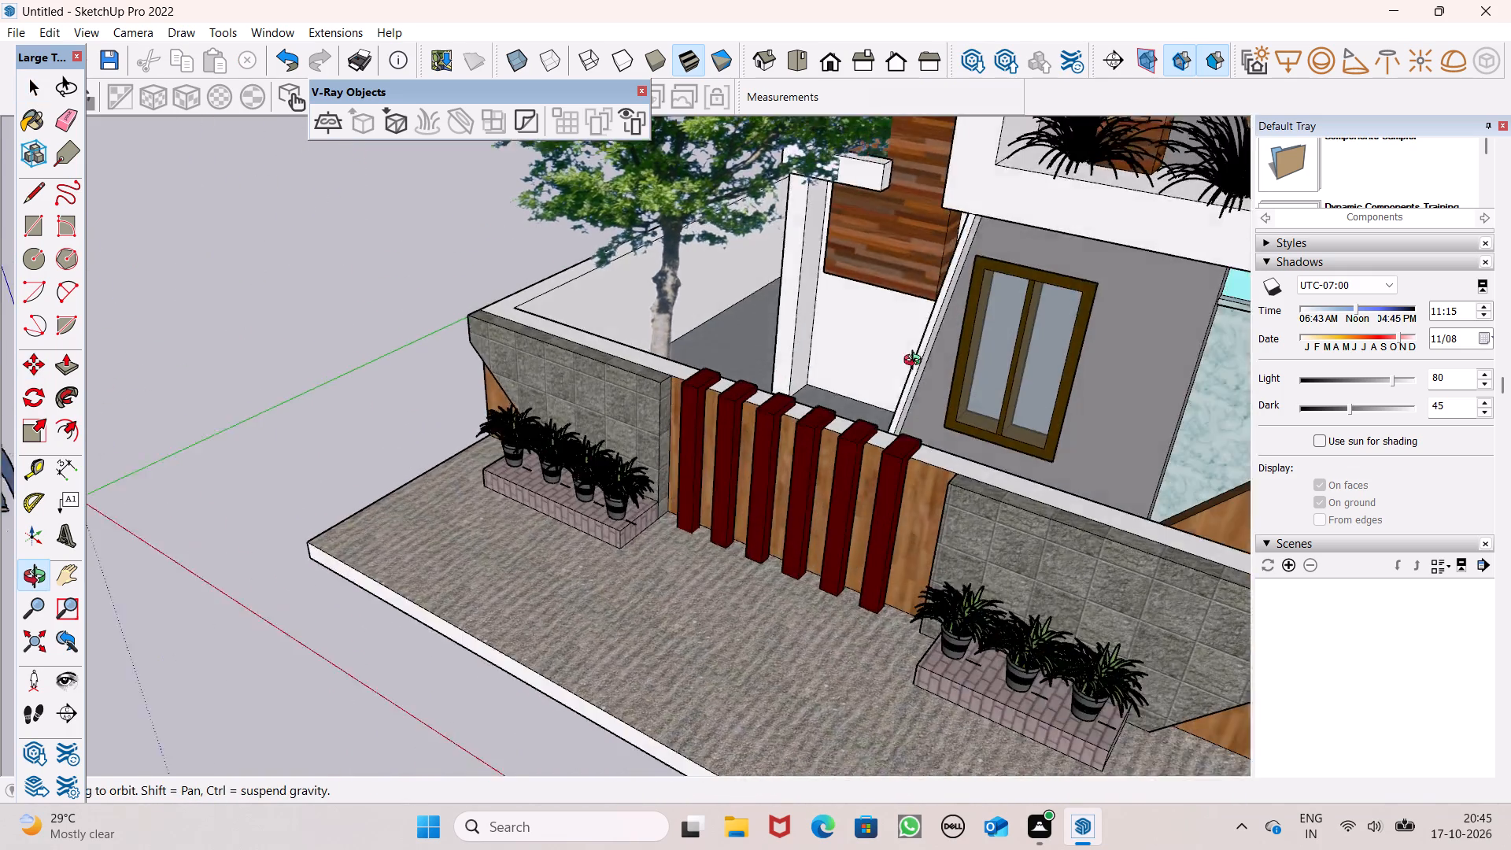
middle_click_drag(916, 362, 937, 355)
scroll(938, 355, "down", 5)
middle_click_drag(599, 697, 759, 612)
scroll(769, 605, "down", 4)
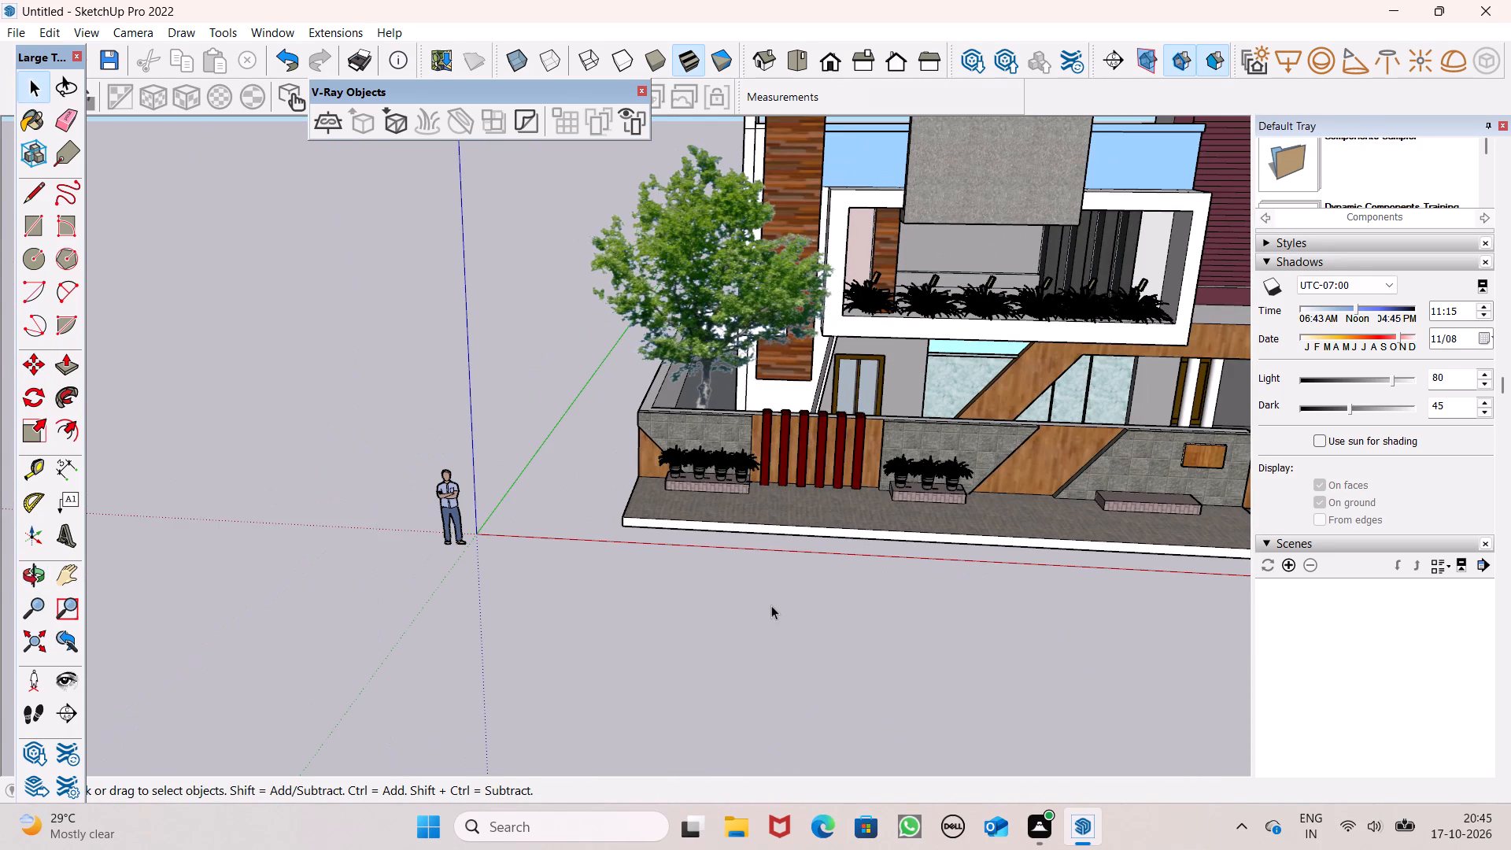
scroll(771, 605, "down", 4)
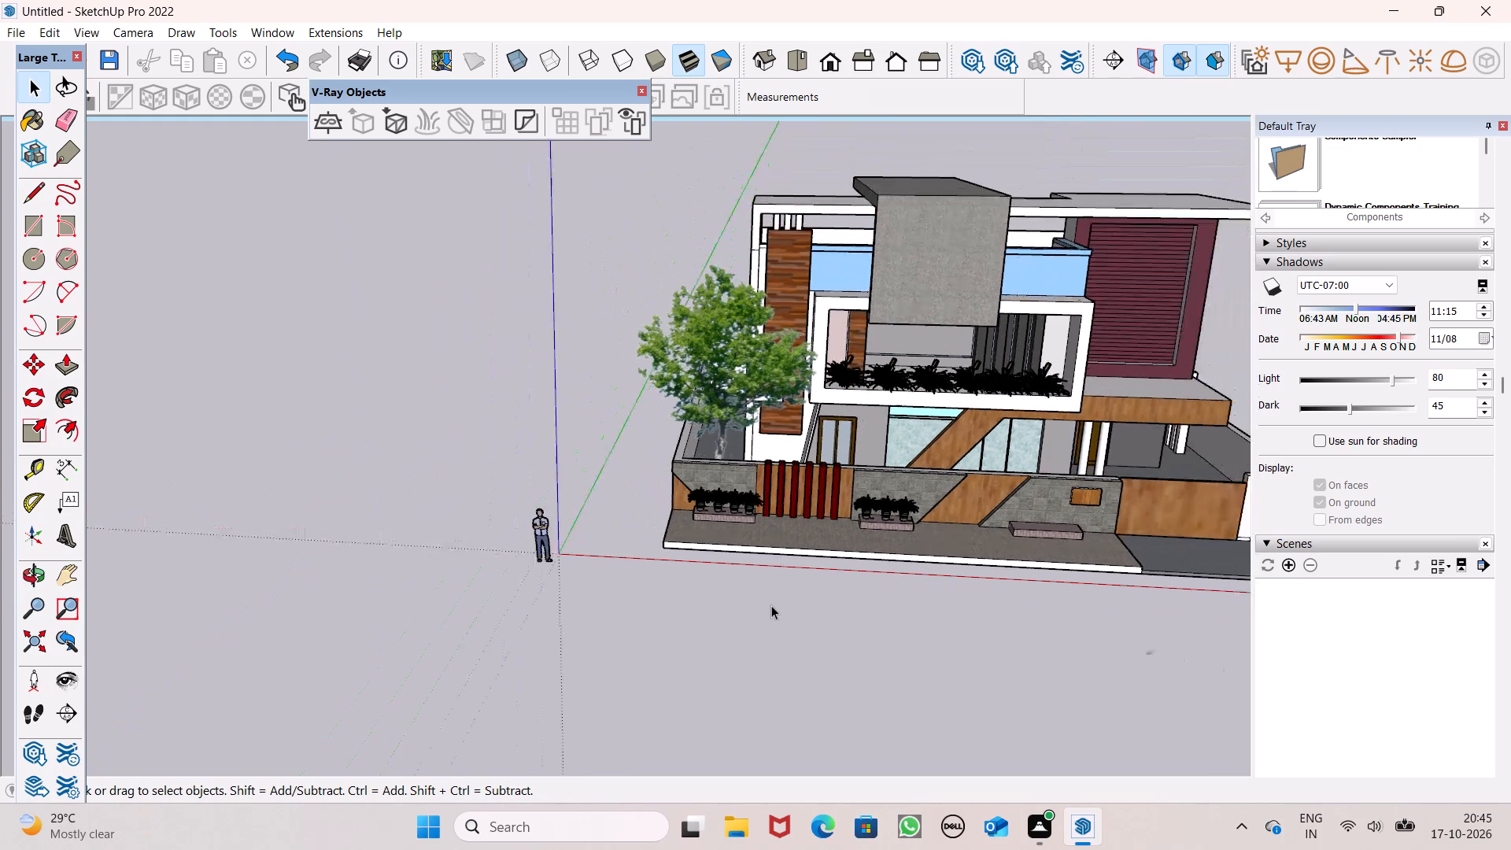
scroll(771, 605, "down", 6)
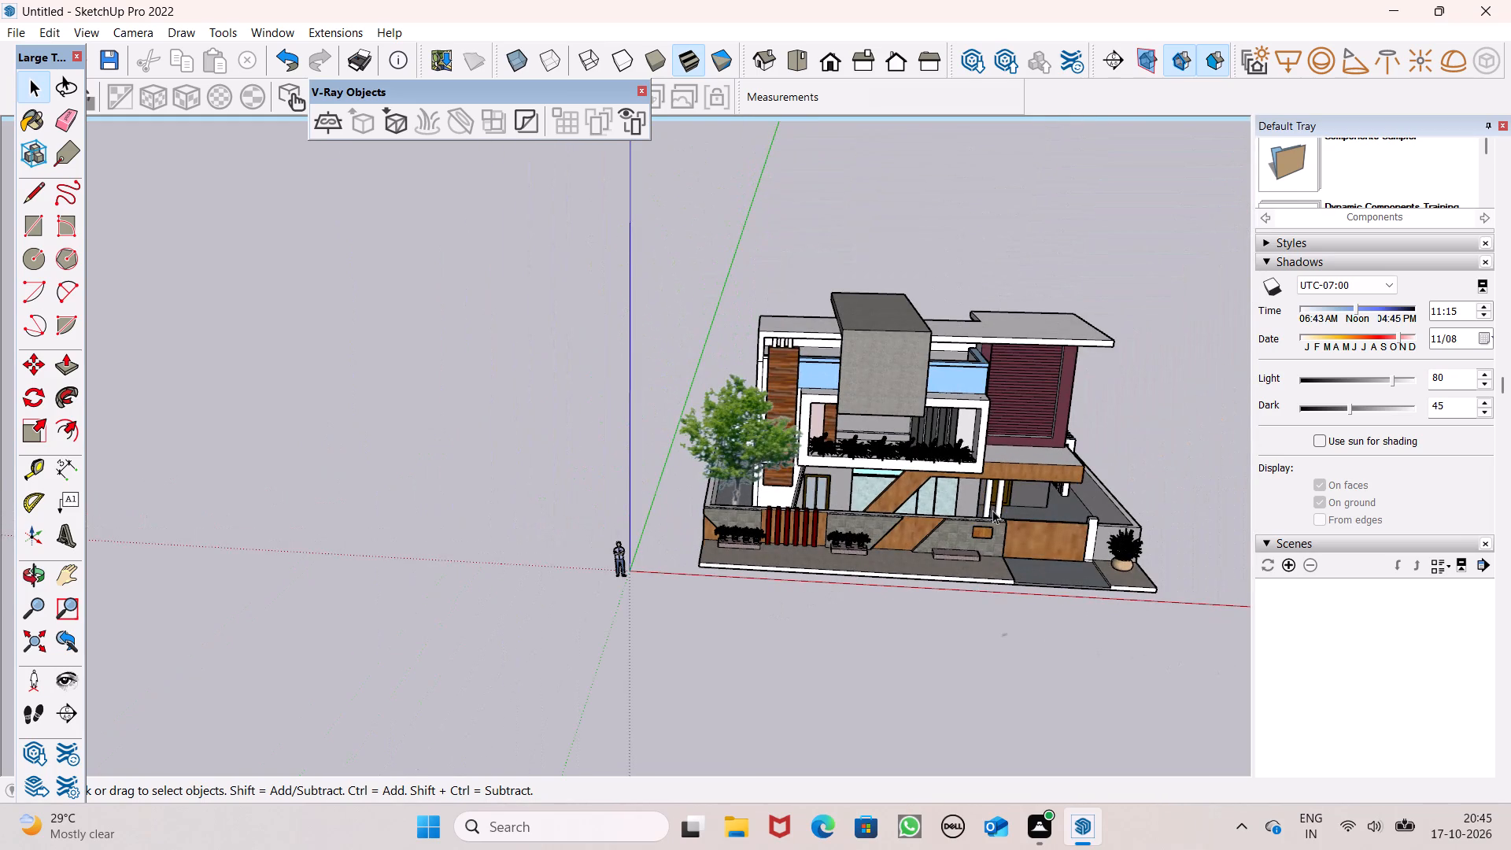
middle_click_drag(929, 620, 1121, 629)
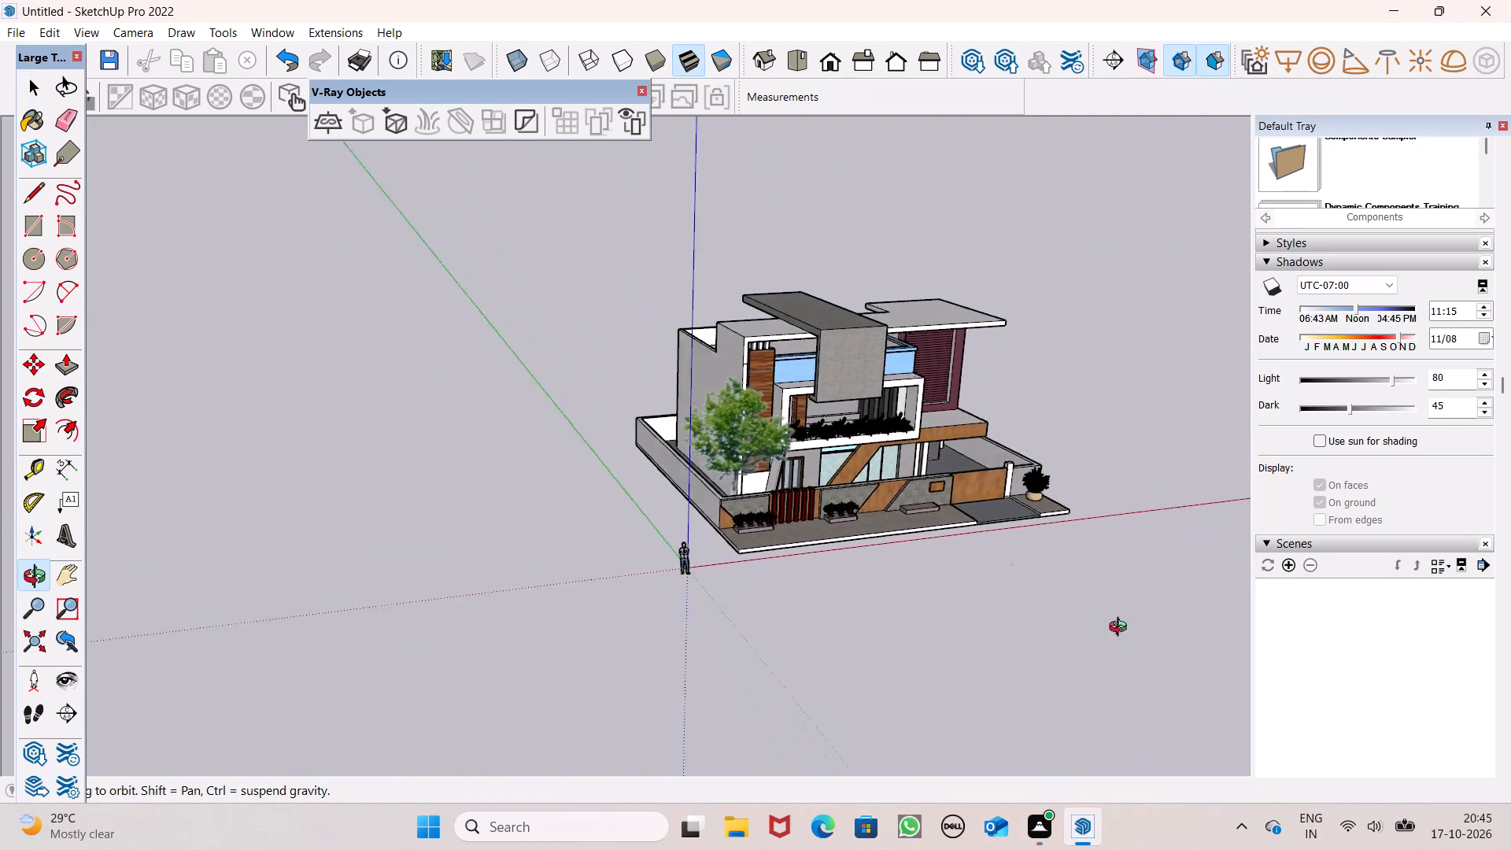
middle_click_drag(1121, 629, 1211, 608)
scroll(952, 563, "down", 2)
middle_click_drag(848, 588, 1099, 519)
scroll(877, 512, "up", 6)
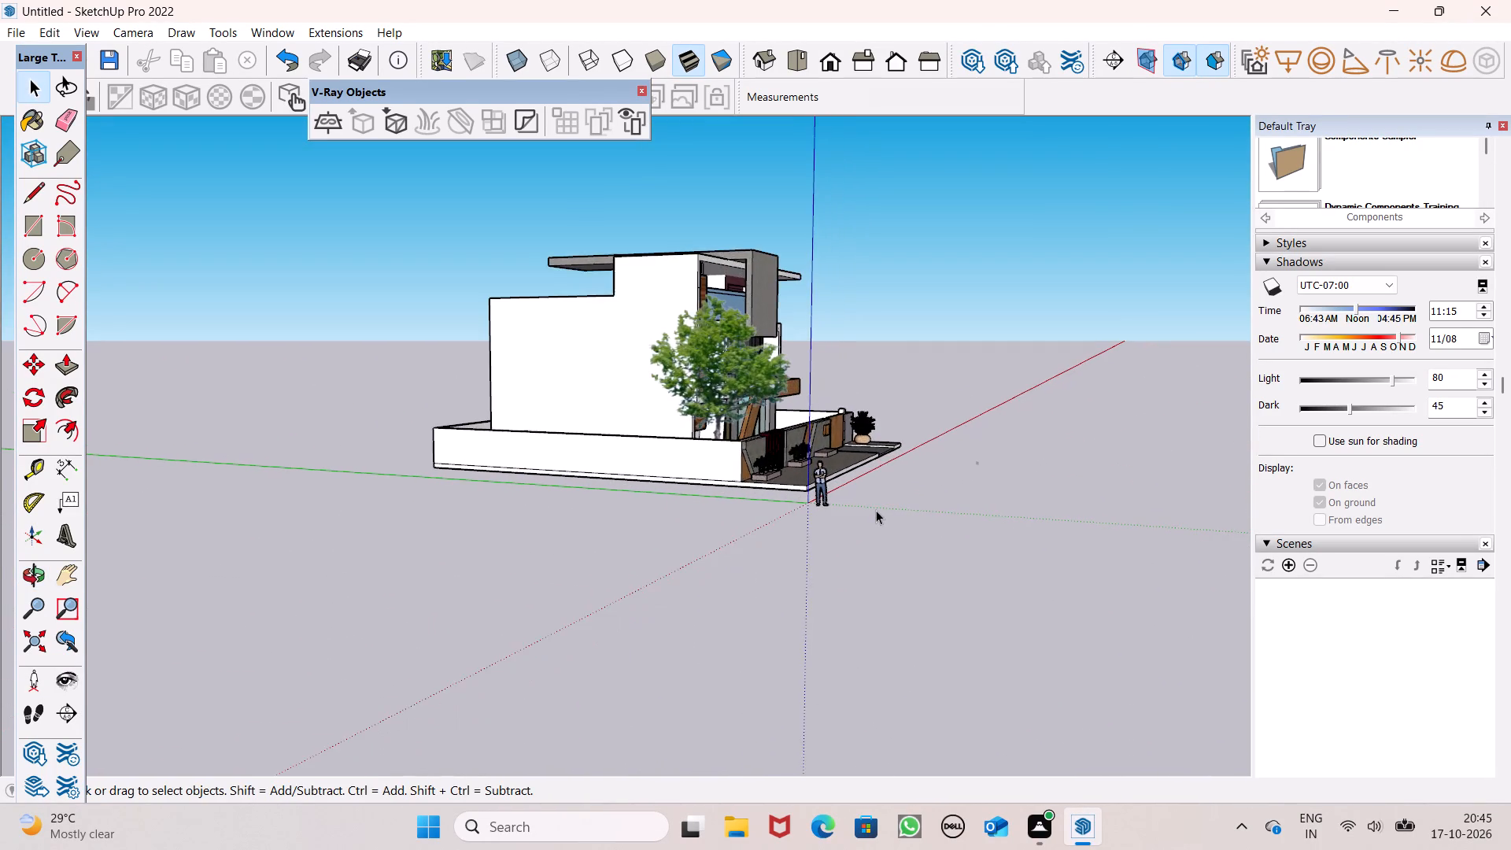
scroll(876, 510, "up", 6)
scroll(876, 510, "down", 4)
middle_click_drag(968, 533, 429, 622)
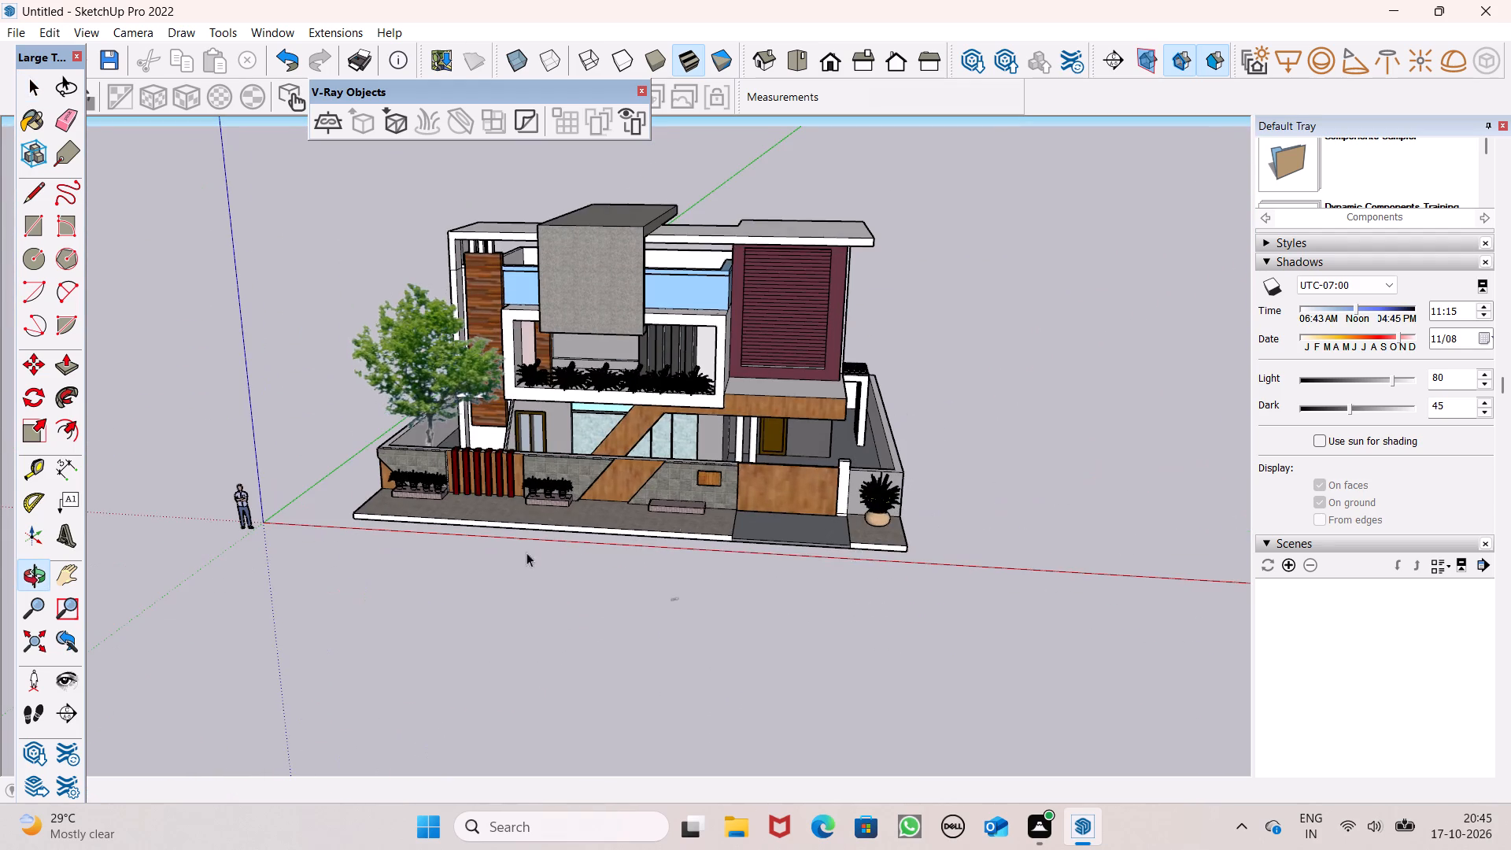
scroll(767, 493, "down", 2)
middle_click_drag(830, 497, 449, 589)
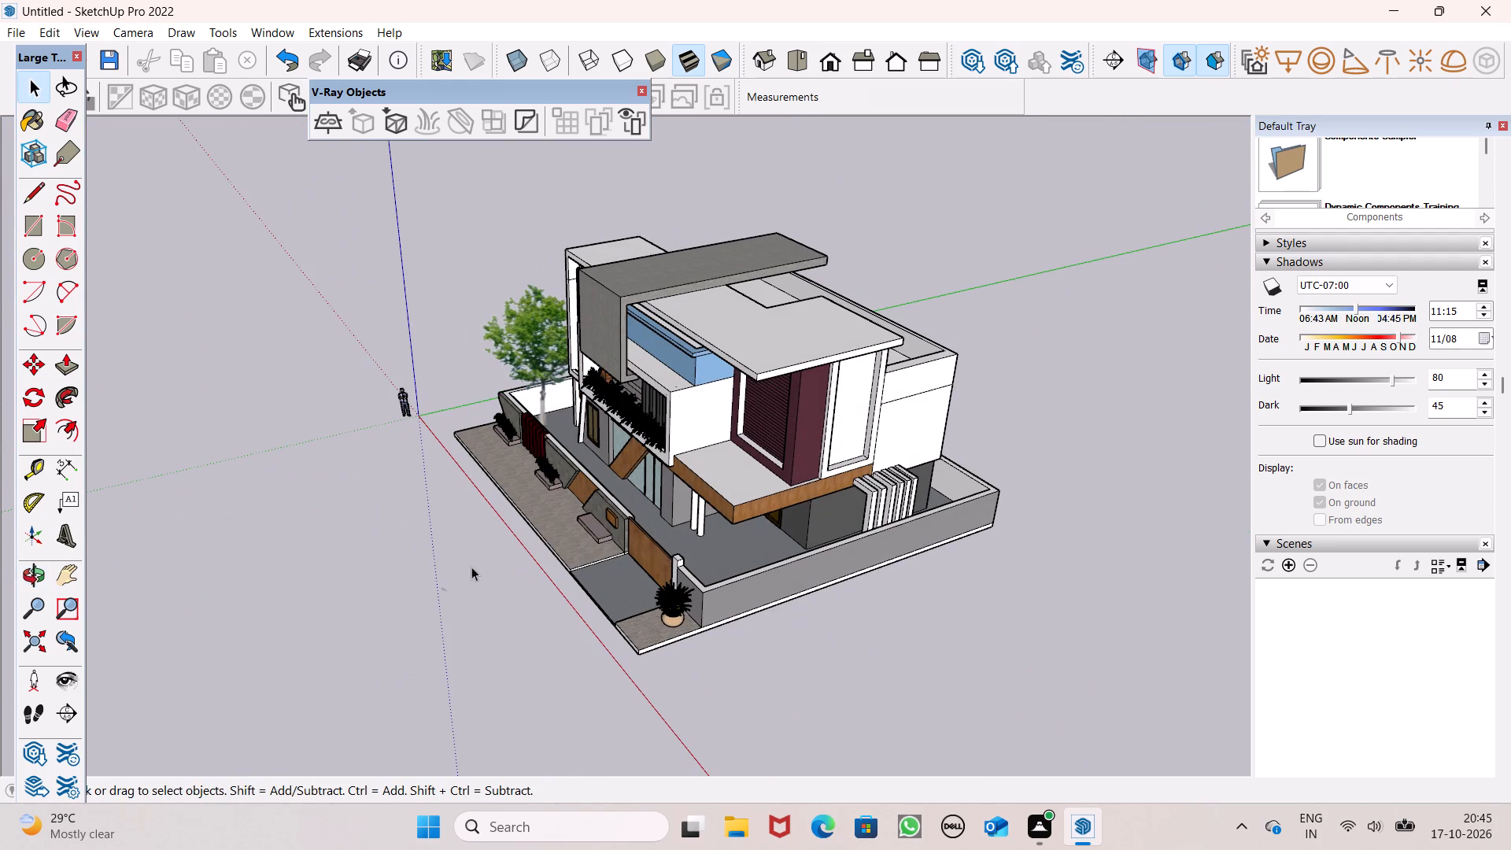
middle_click_drag(677, 573, 1145, 524)
scroll(1146, 524, "up", 1)
scroll(1135, 515, "down", 2)
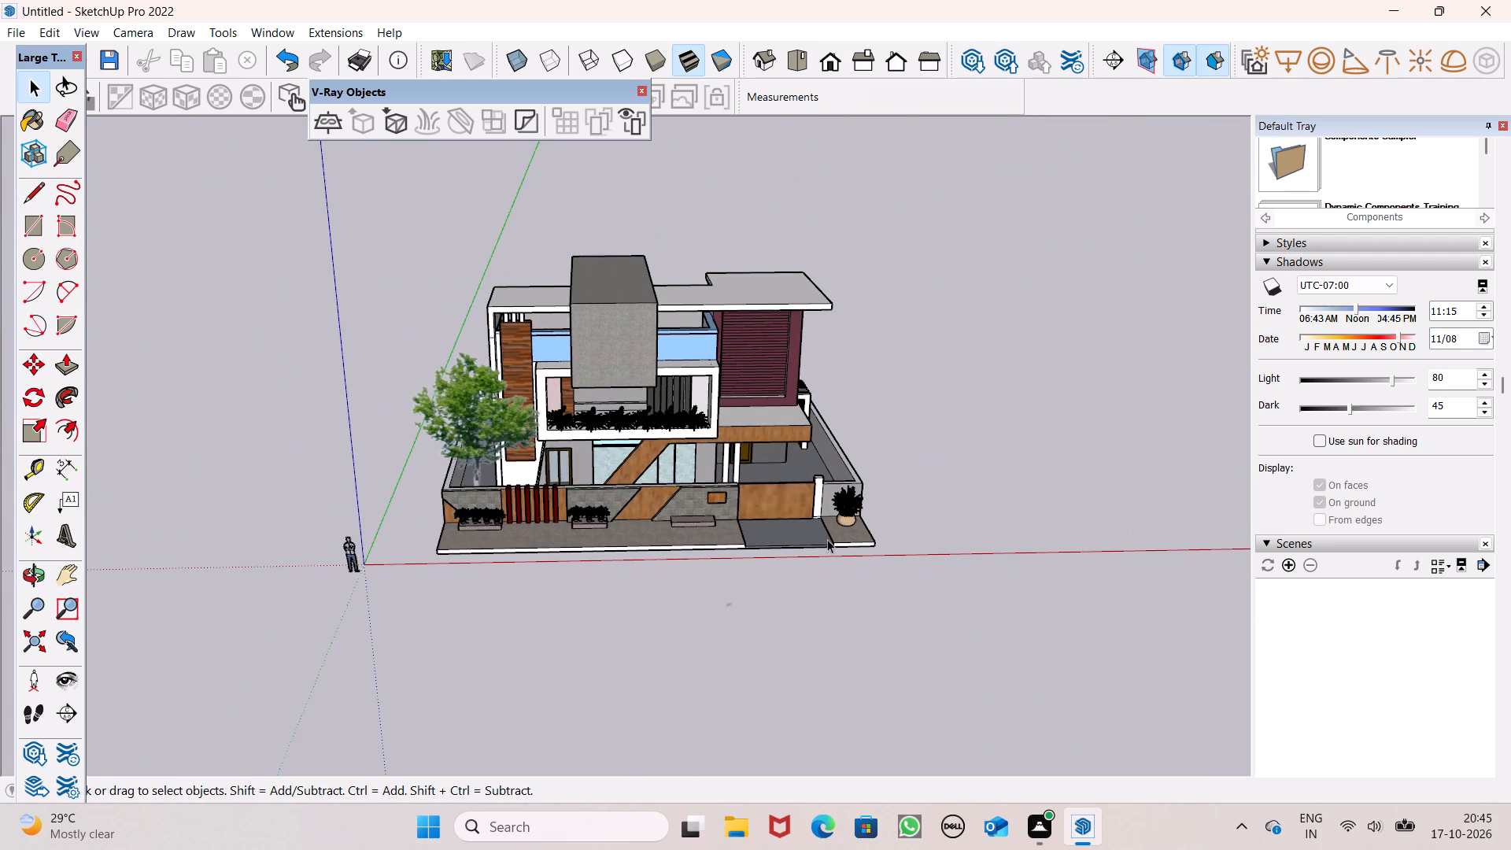
Examine the whole house from the tree side and the front, checking the boundary walls and planted areas.
middle_click_drag(827, 544, 1068, 541)
scroll(1073, 536, "down", 3)
middle_click_drag(1044, 549, 1206, 533)
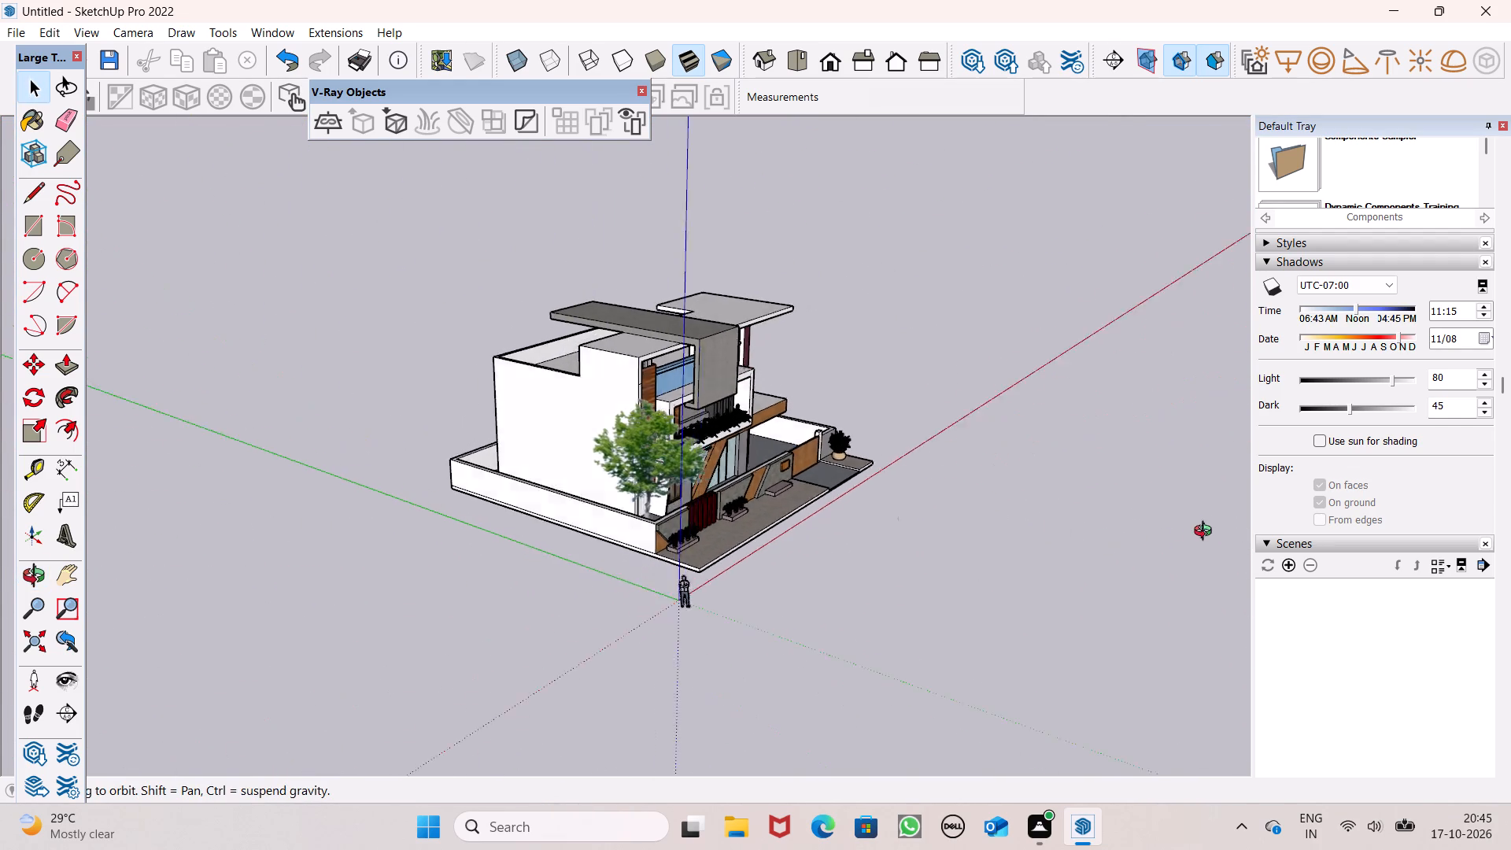
middle_click_drag(1206, 533, 1218, 531)
scroll(590, 537, "up", 5)
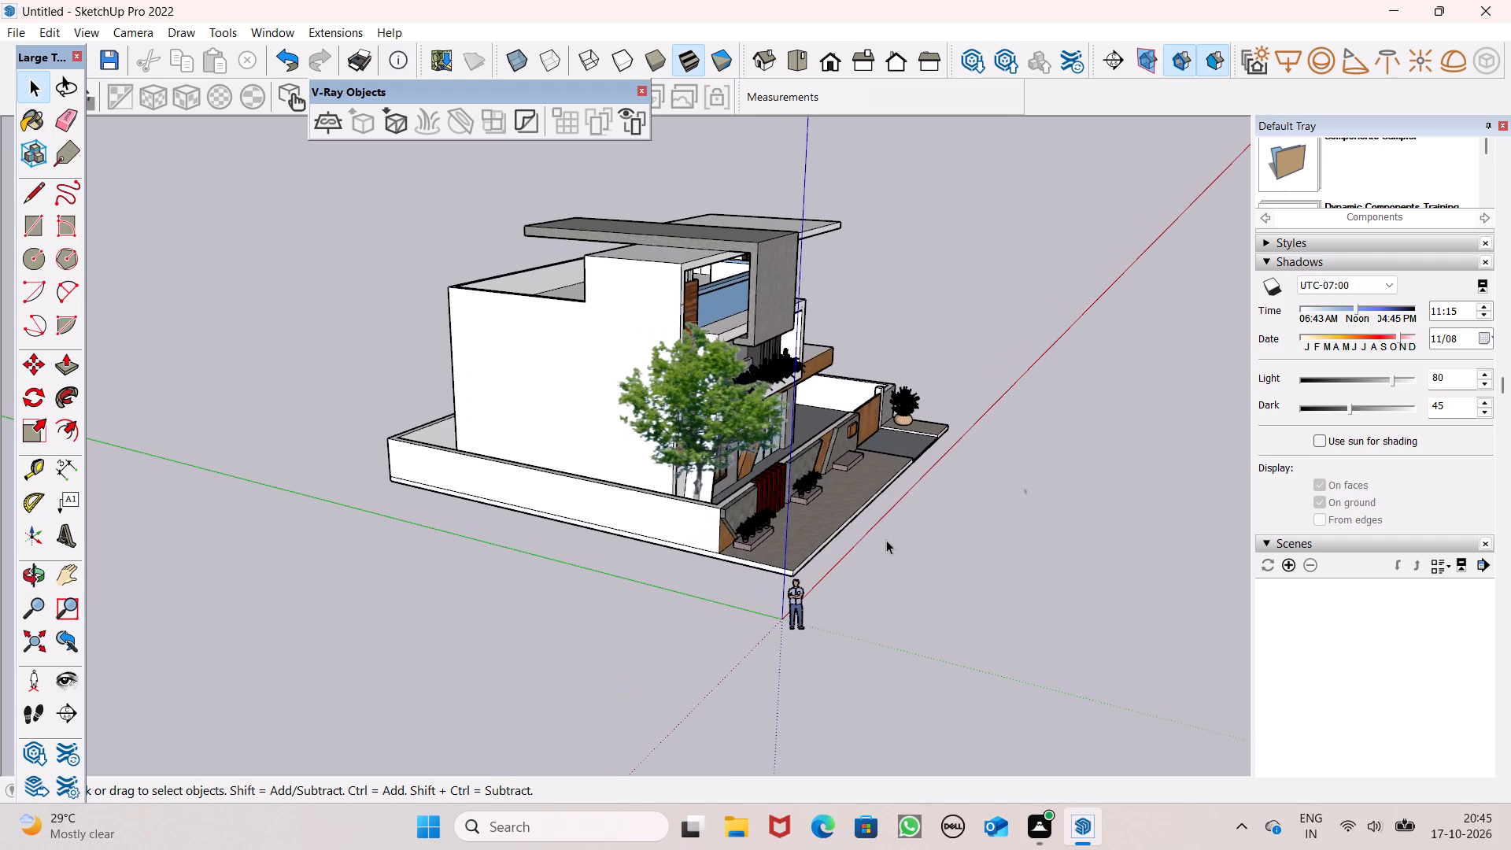
scroll(886, 540, "down", 5)
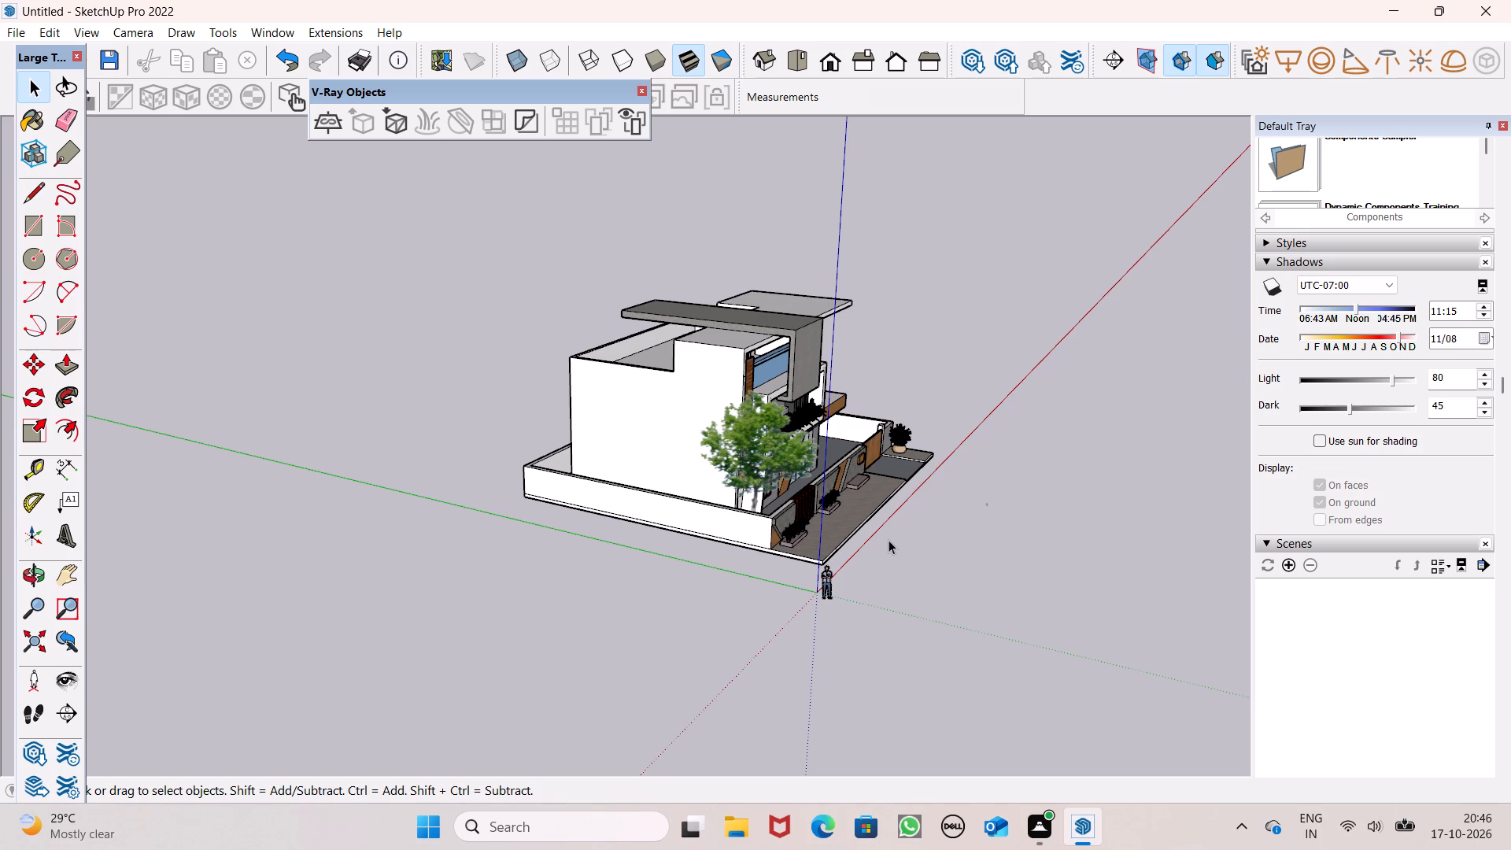
scroll(652, 534, "up", 6)
middle_click_drag(652, 535, 651, 528)
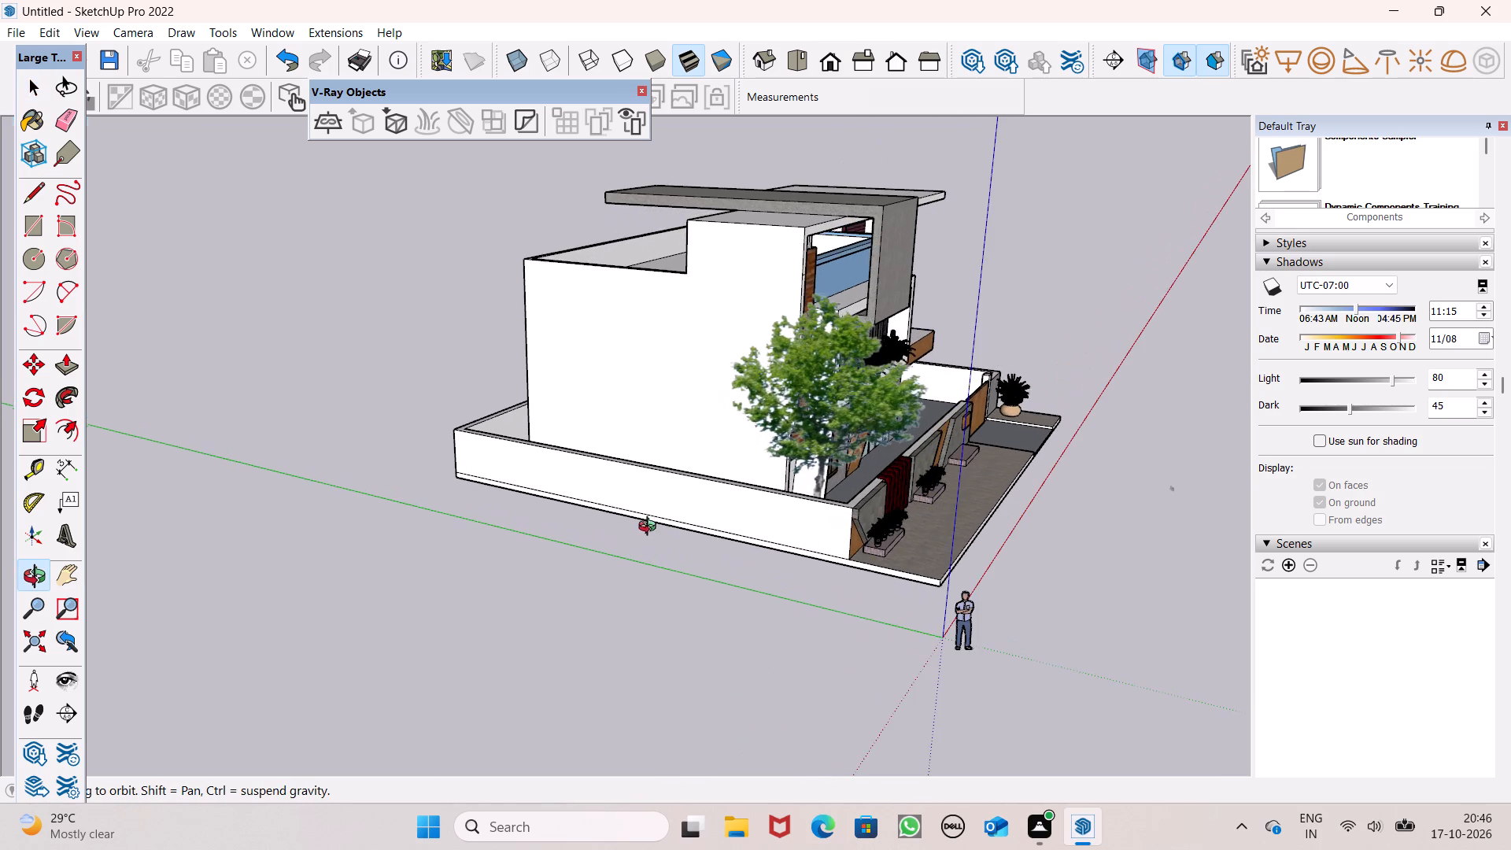
middle_click_drag(651, 528, 397, 529)
scroll(396, 530, "up", 1)
middle_click_drag(580, 567, 375, 597)
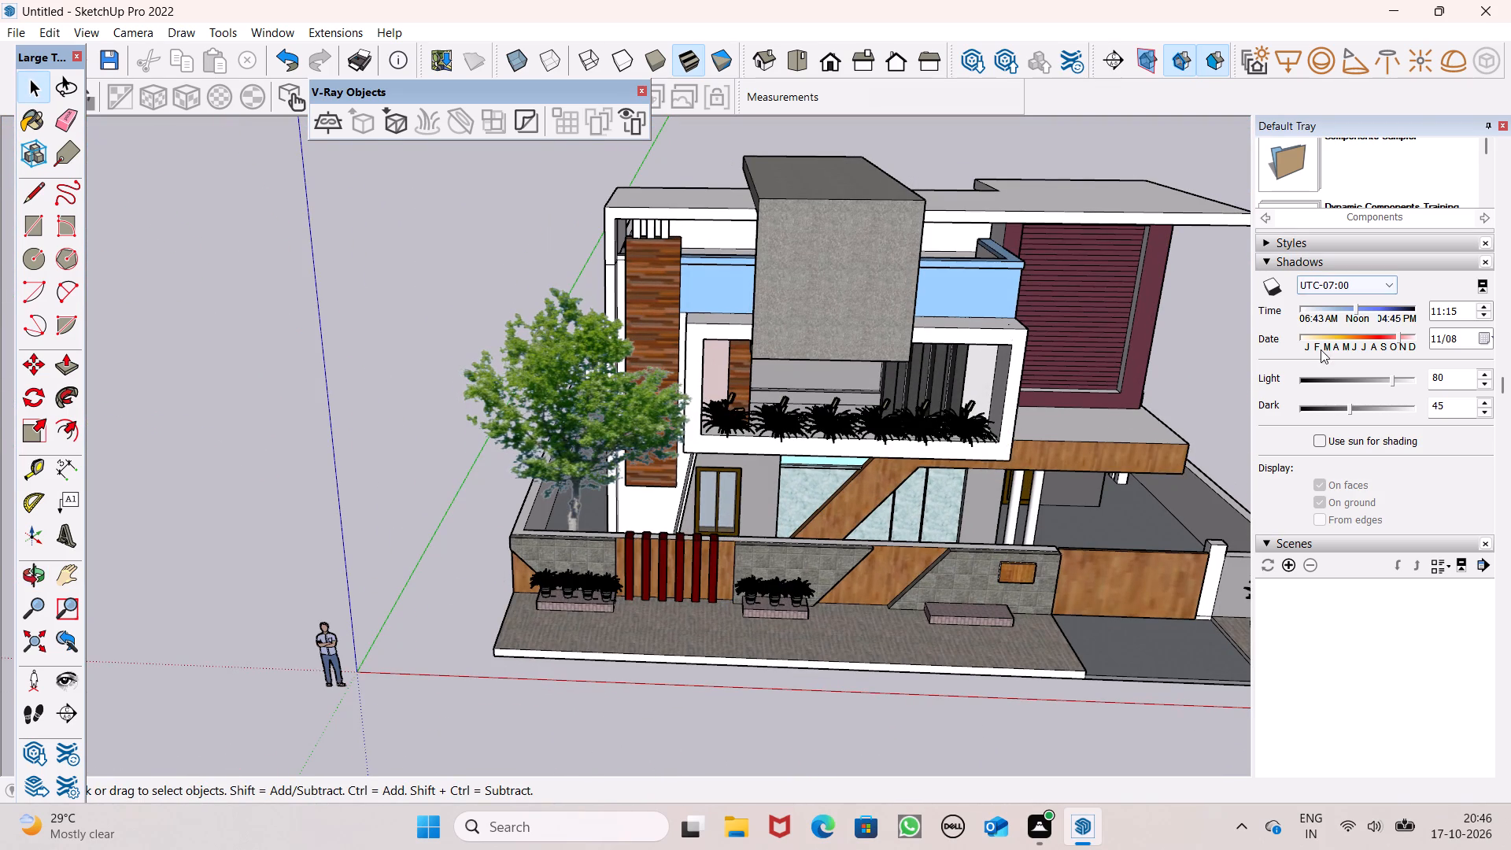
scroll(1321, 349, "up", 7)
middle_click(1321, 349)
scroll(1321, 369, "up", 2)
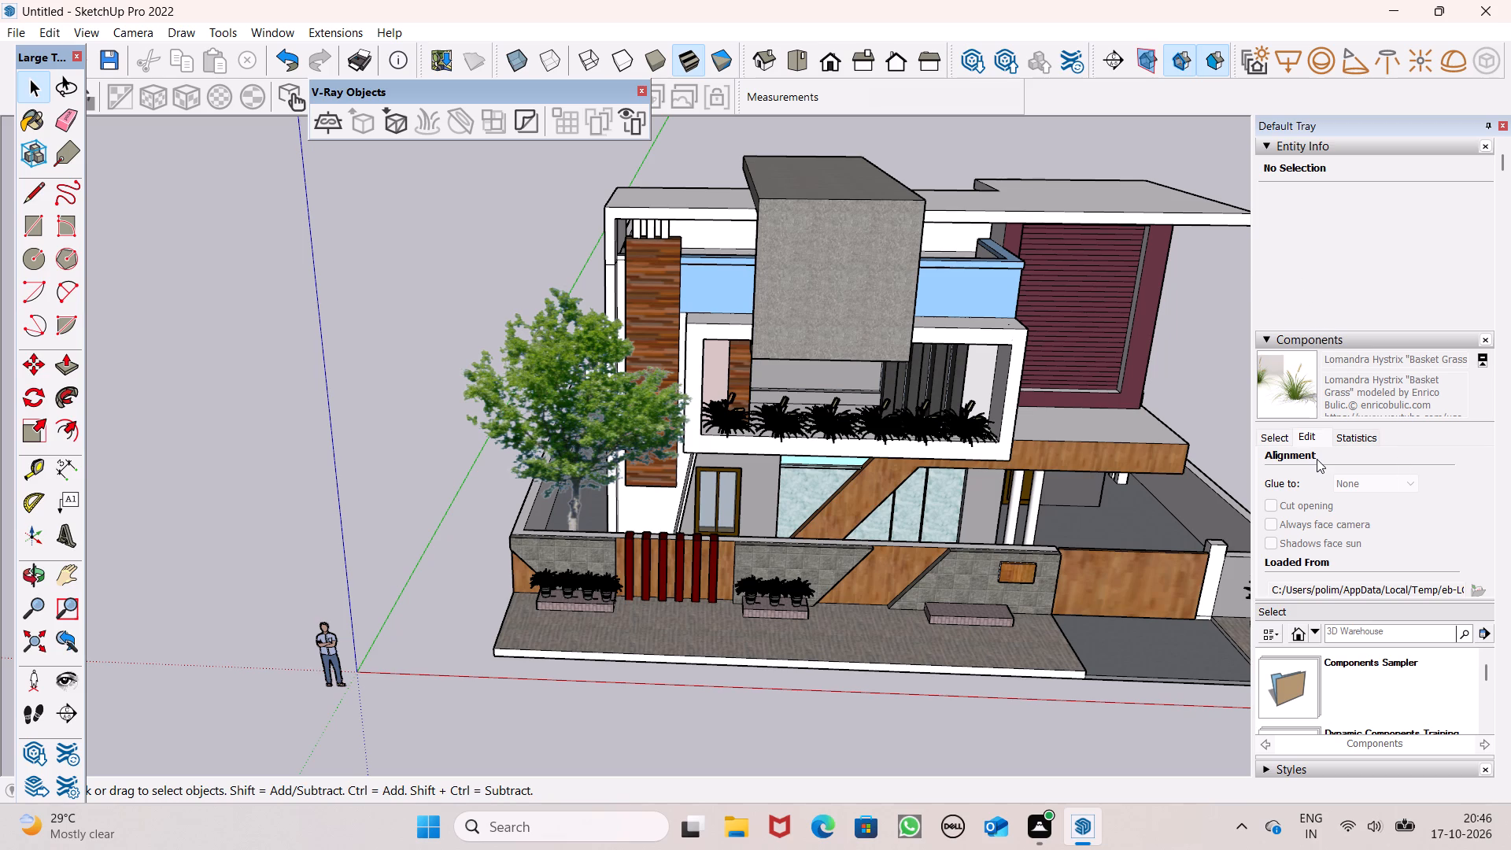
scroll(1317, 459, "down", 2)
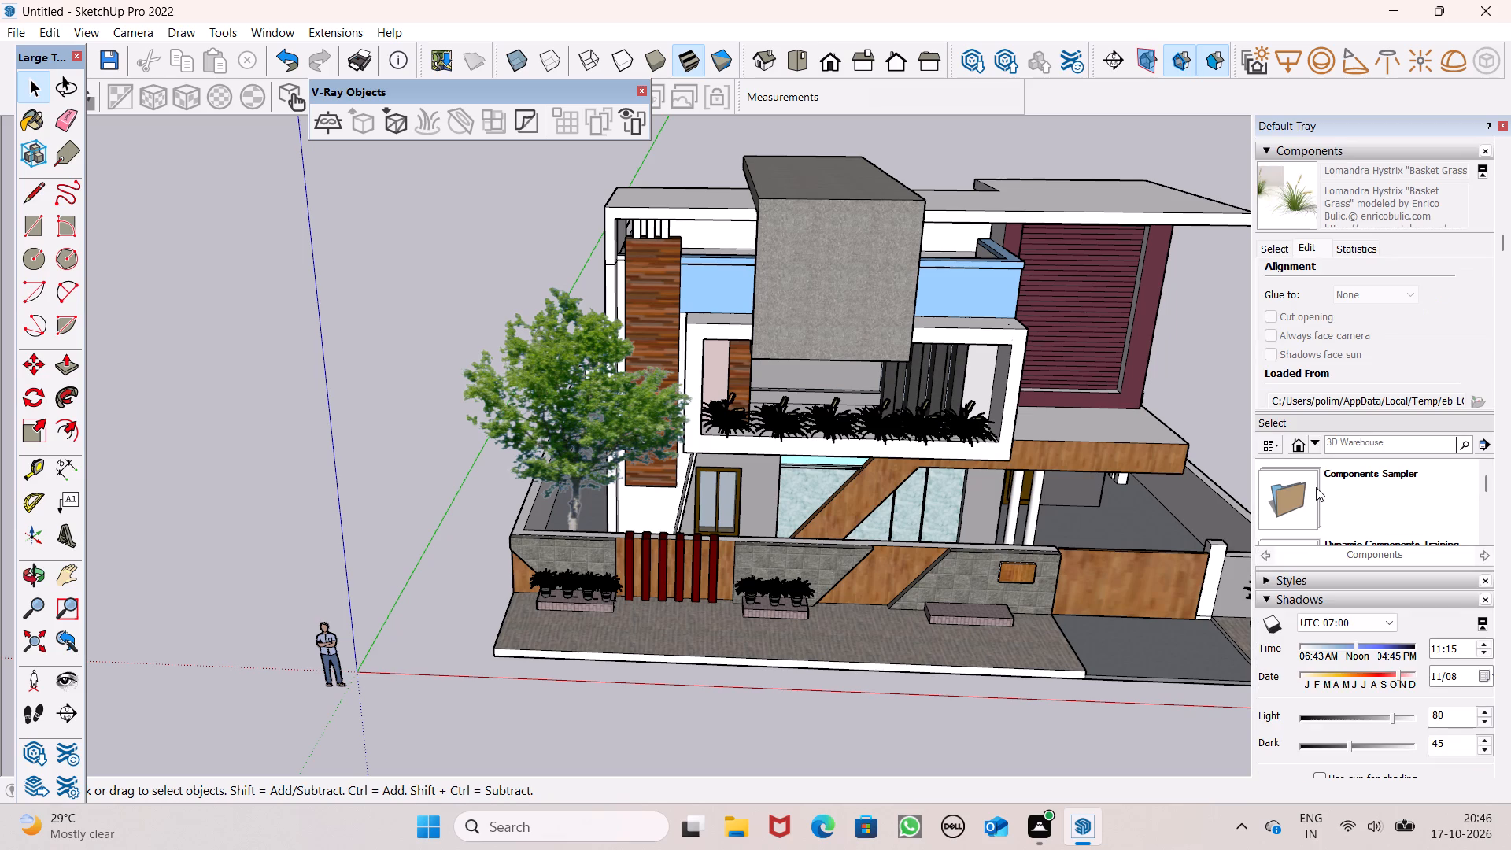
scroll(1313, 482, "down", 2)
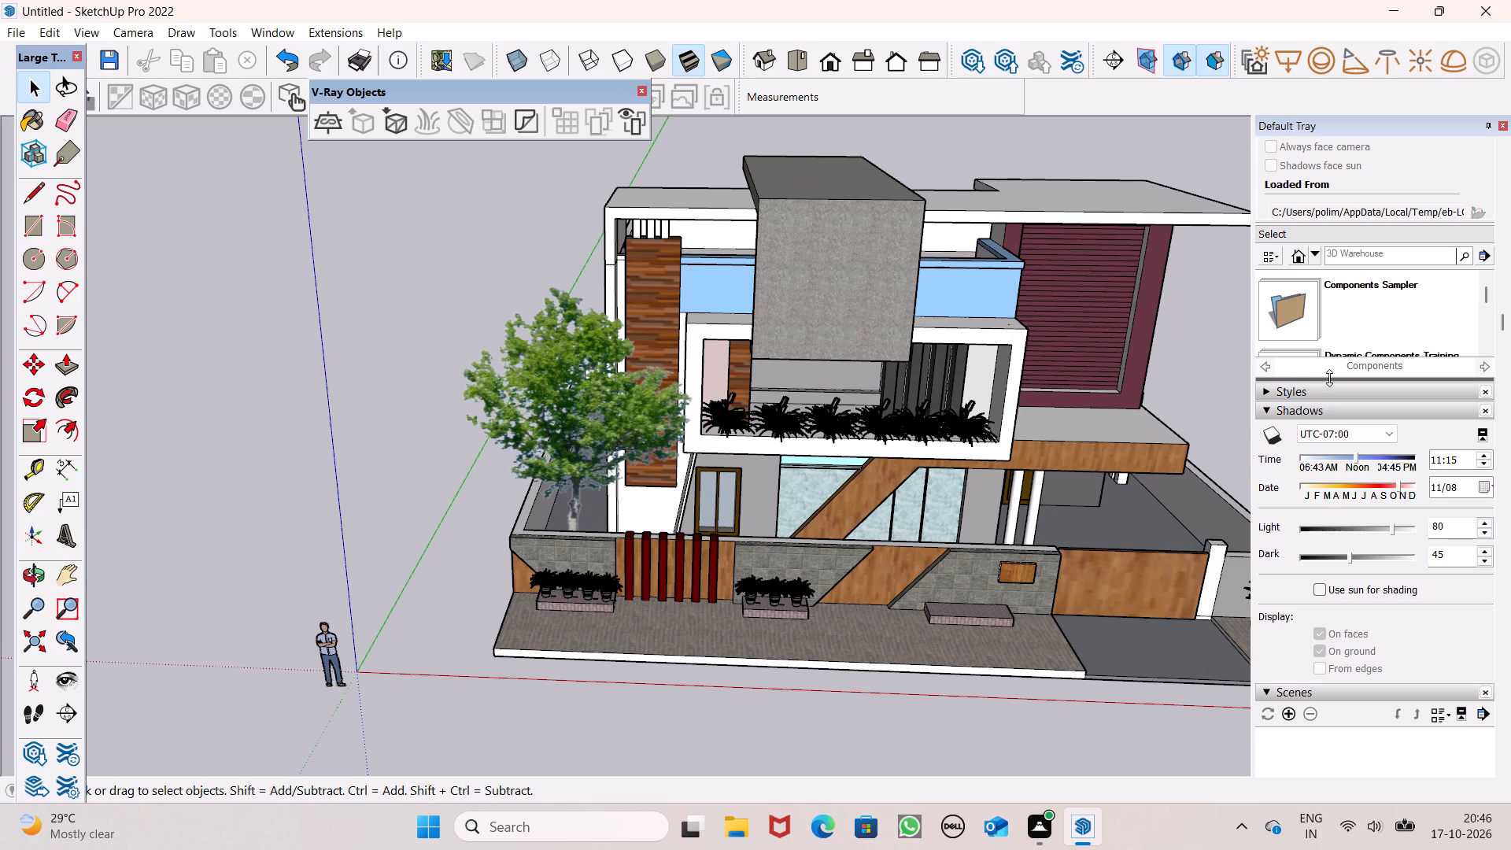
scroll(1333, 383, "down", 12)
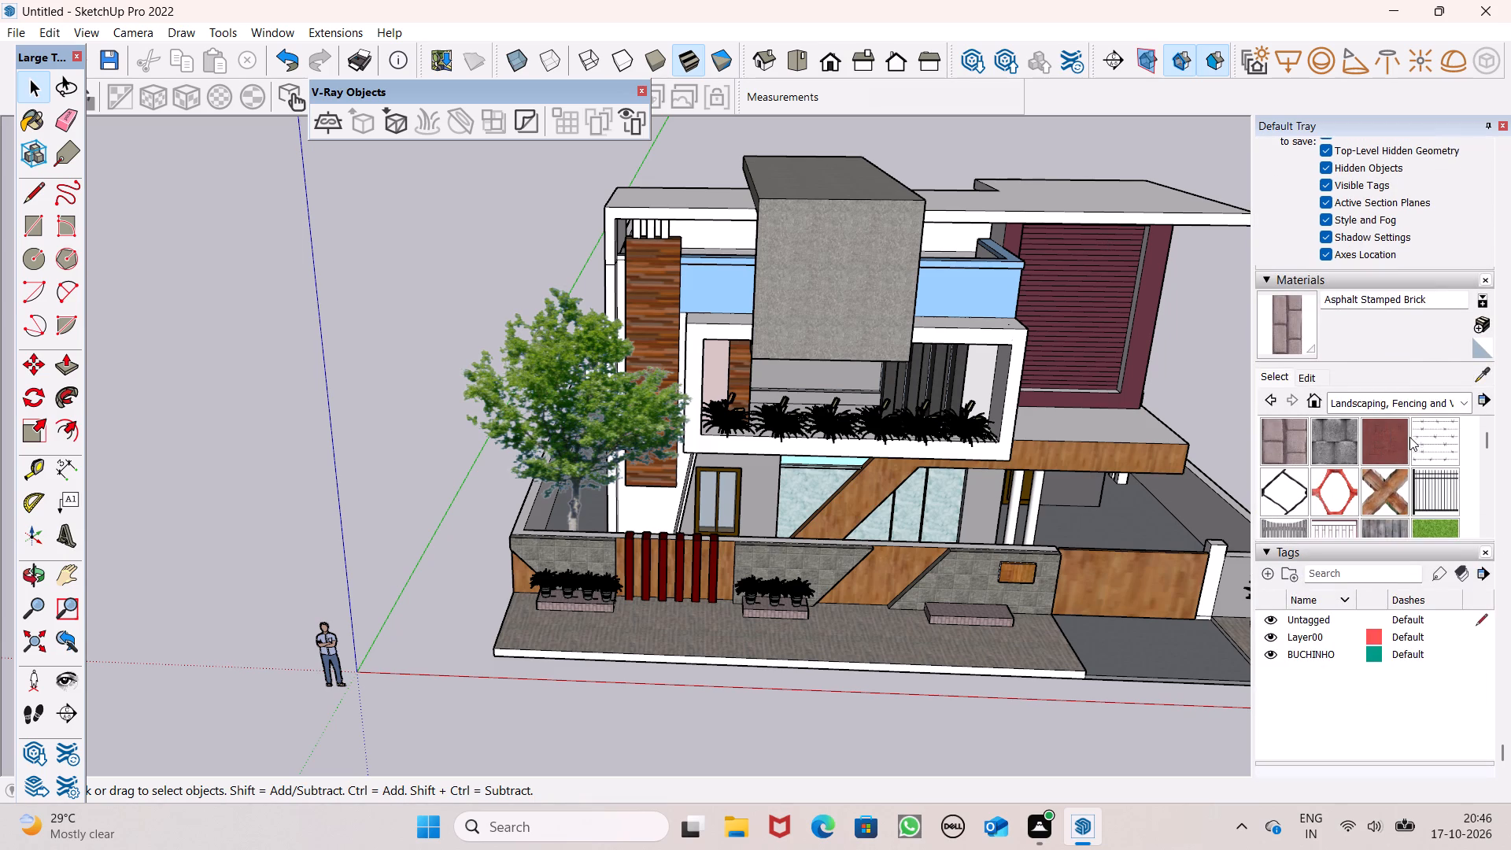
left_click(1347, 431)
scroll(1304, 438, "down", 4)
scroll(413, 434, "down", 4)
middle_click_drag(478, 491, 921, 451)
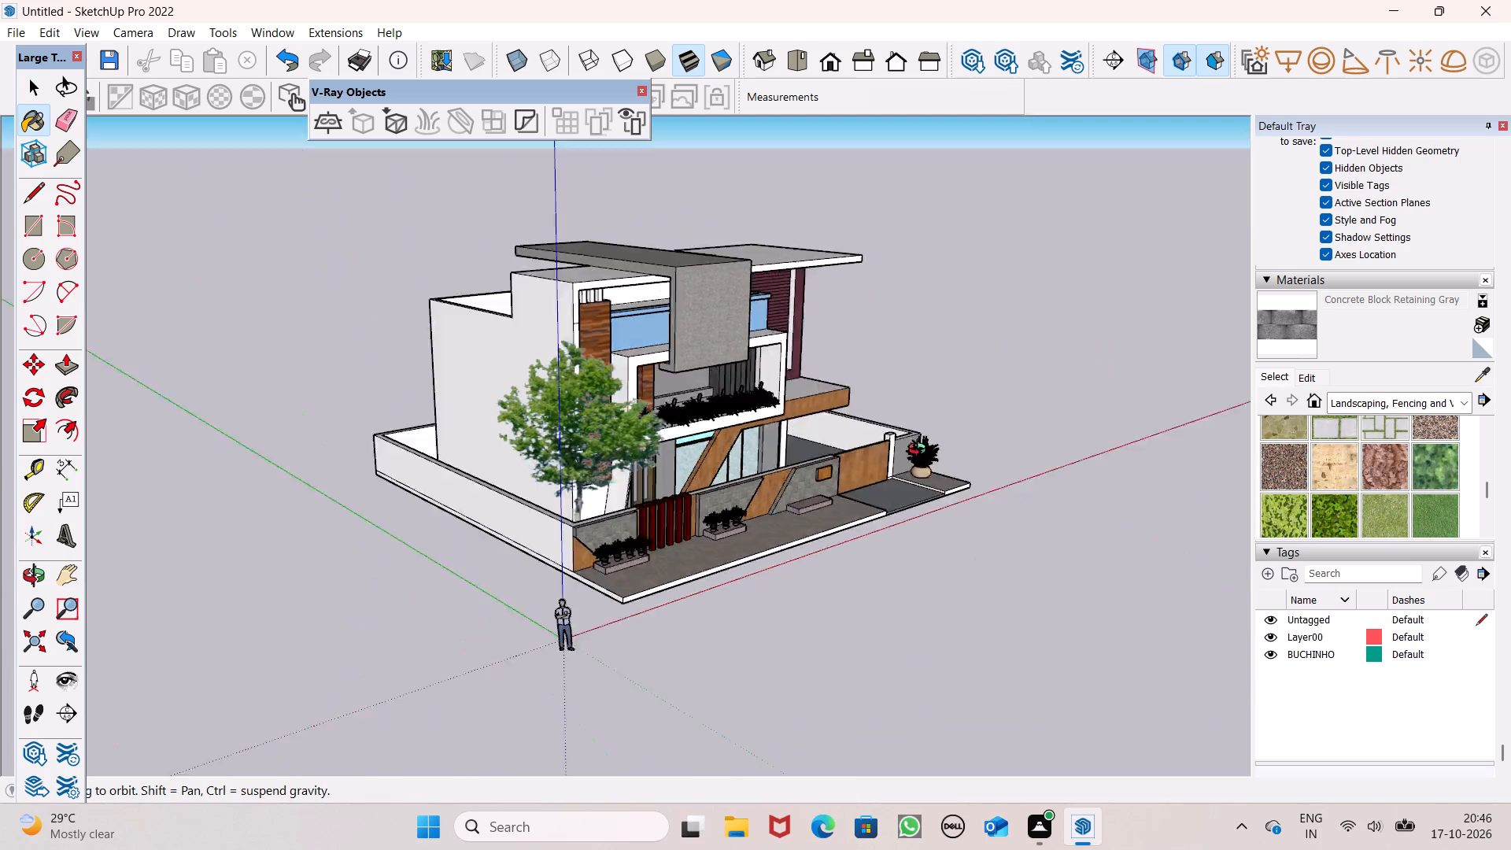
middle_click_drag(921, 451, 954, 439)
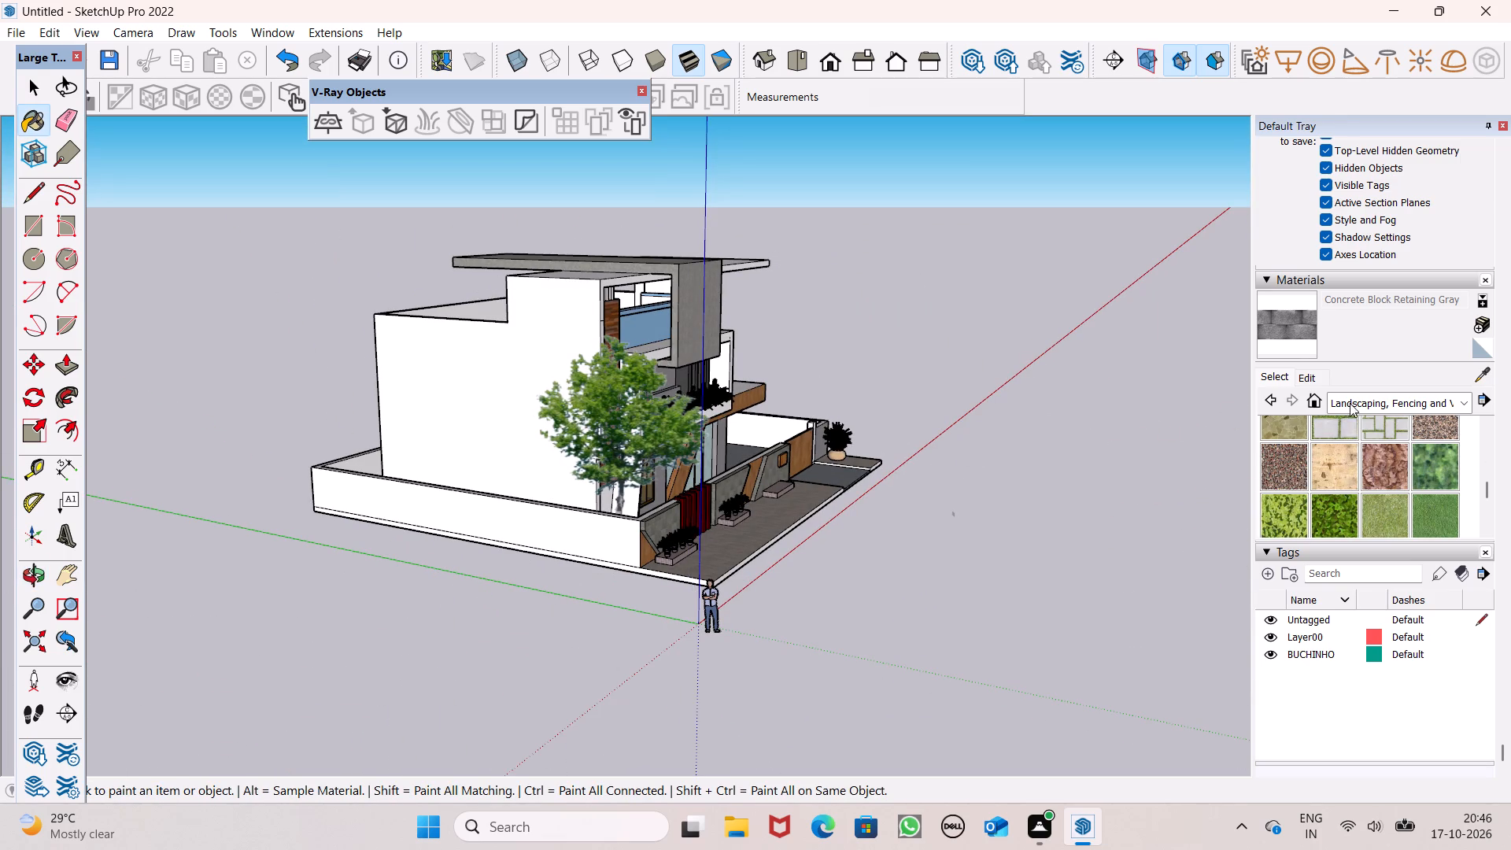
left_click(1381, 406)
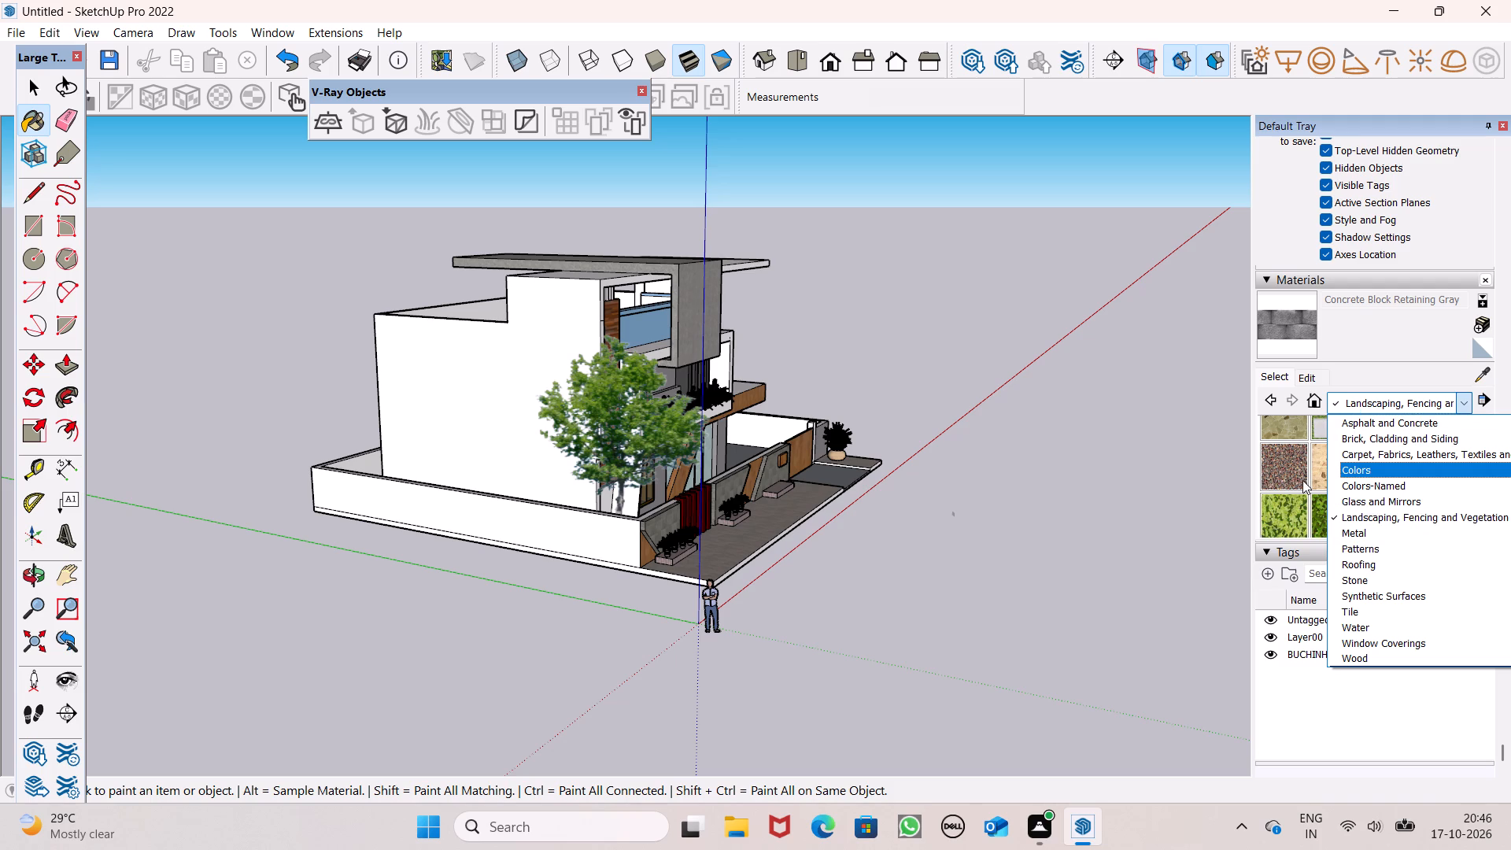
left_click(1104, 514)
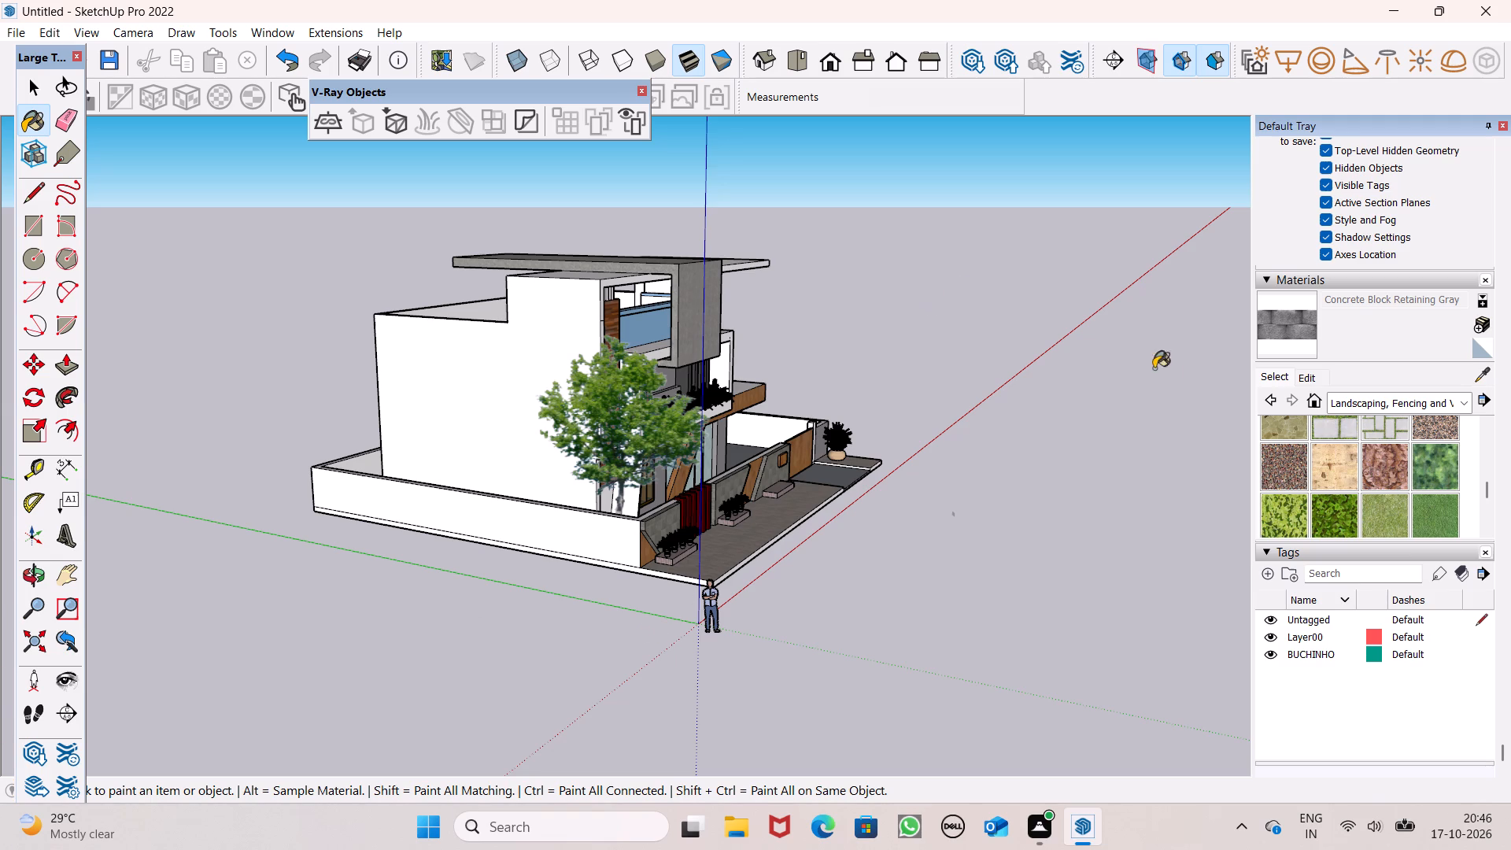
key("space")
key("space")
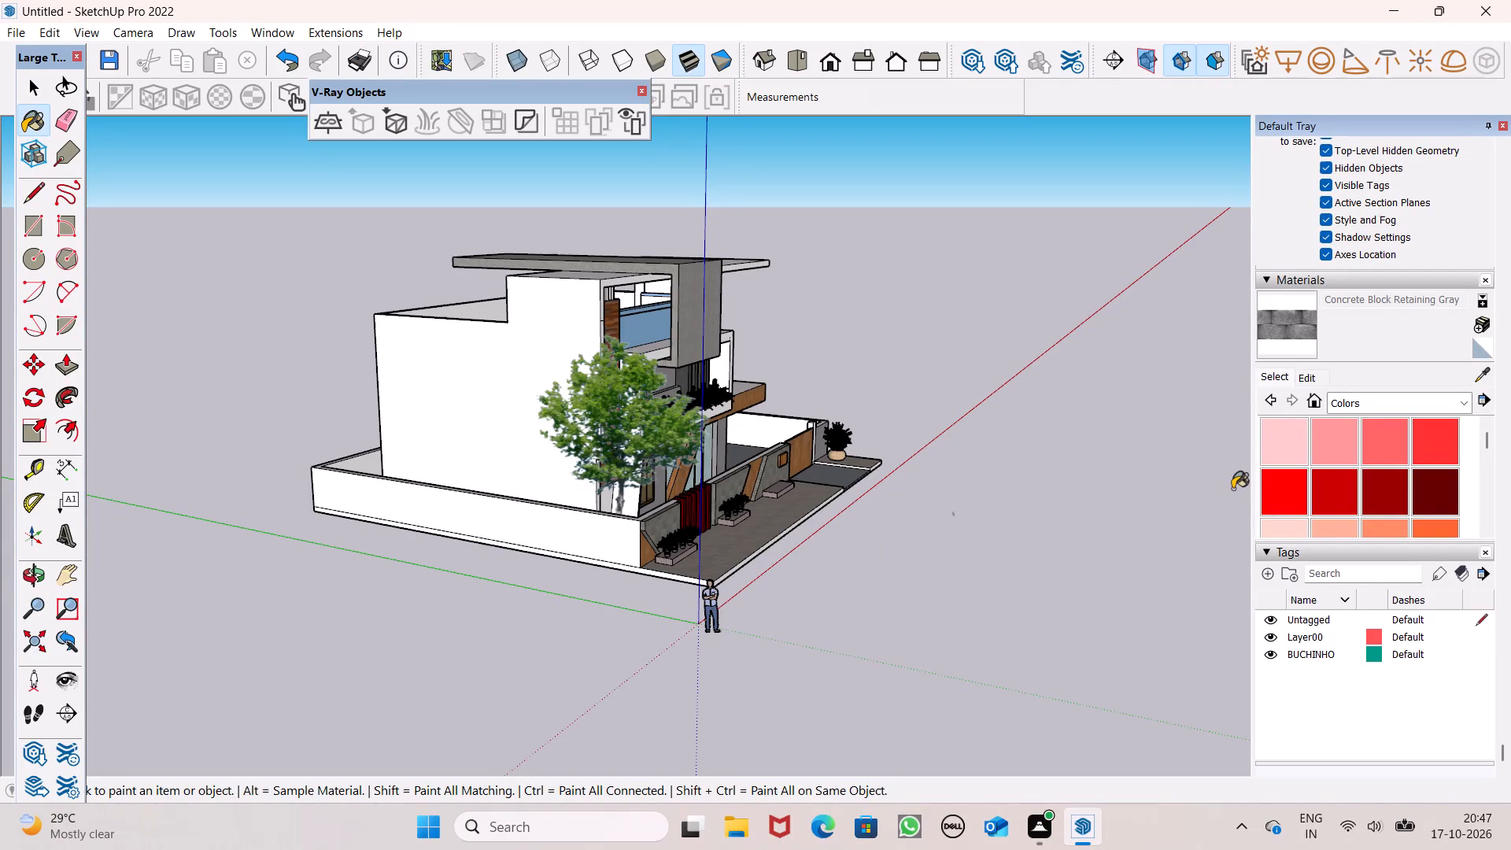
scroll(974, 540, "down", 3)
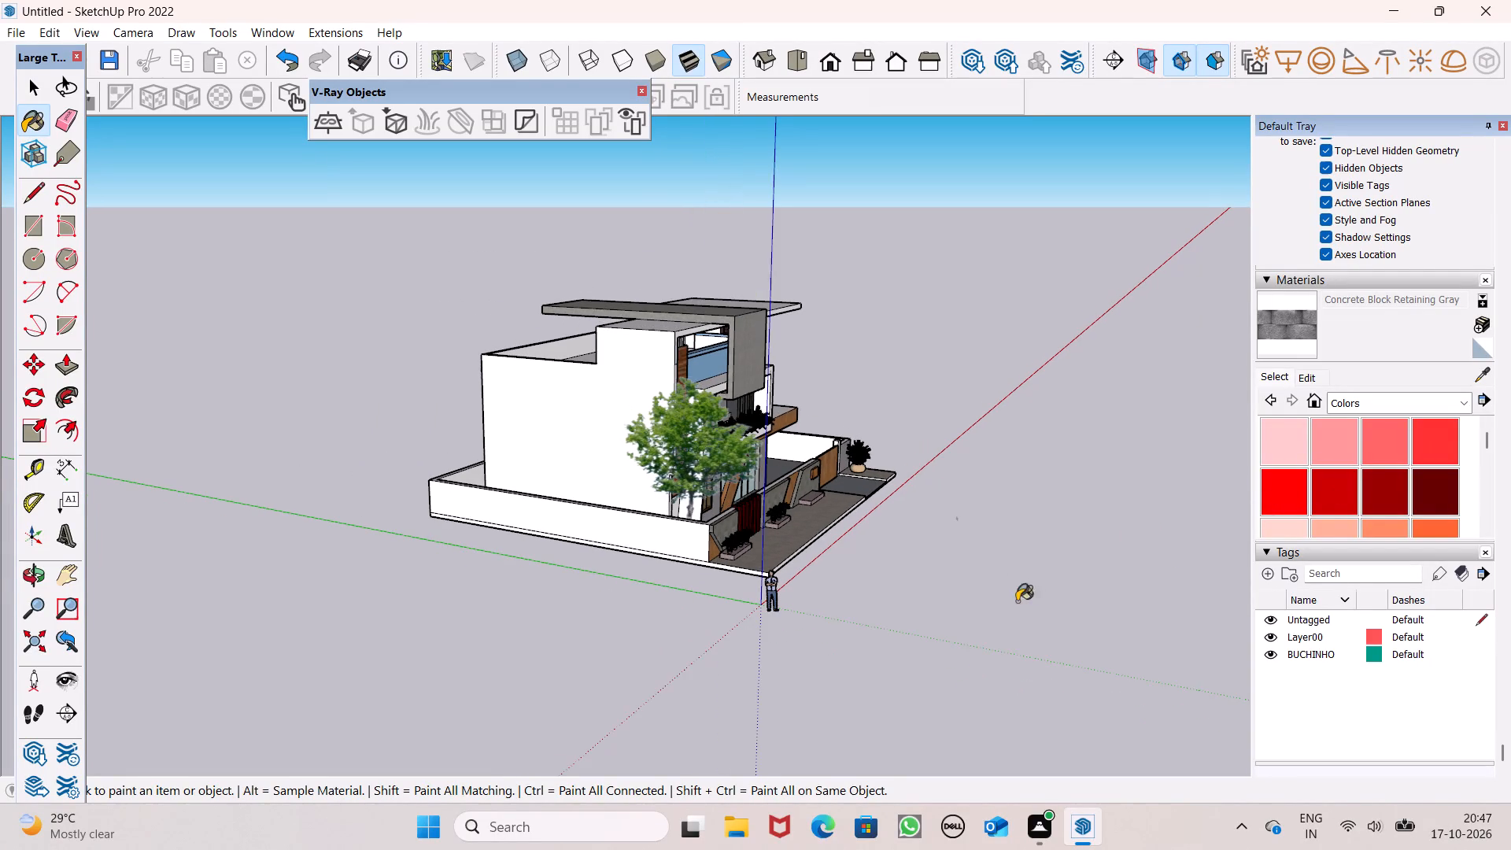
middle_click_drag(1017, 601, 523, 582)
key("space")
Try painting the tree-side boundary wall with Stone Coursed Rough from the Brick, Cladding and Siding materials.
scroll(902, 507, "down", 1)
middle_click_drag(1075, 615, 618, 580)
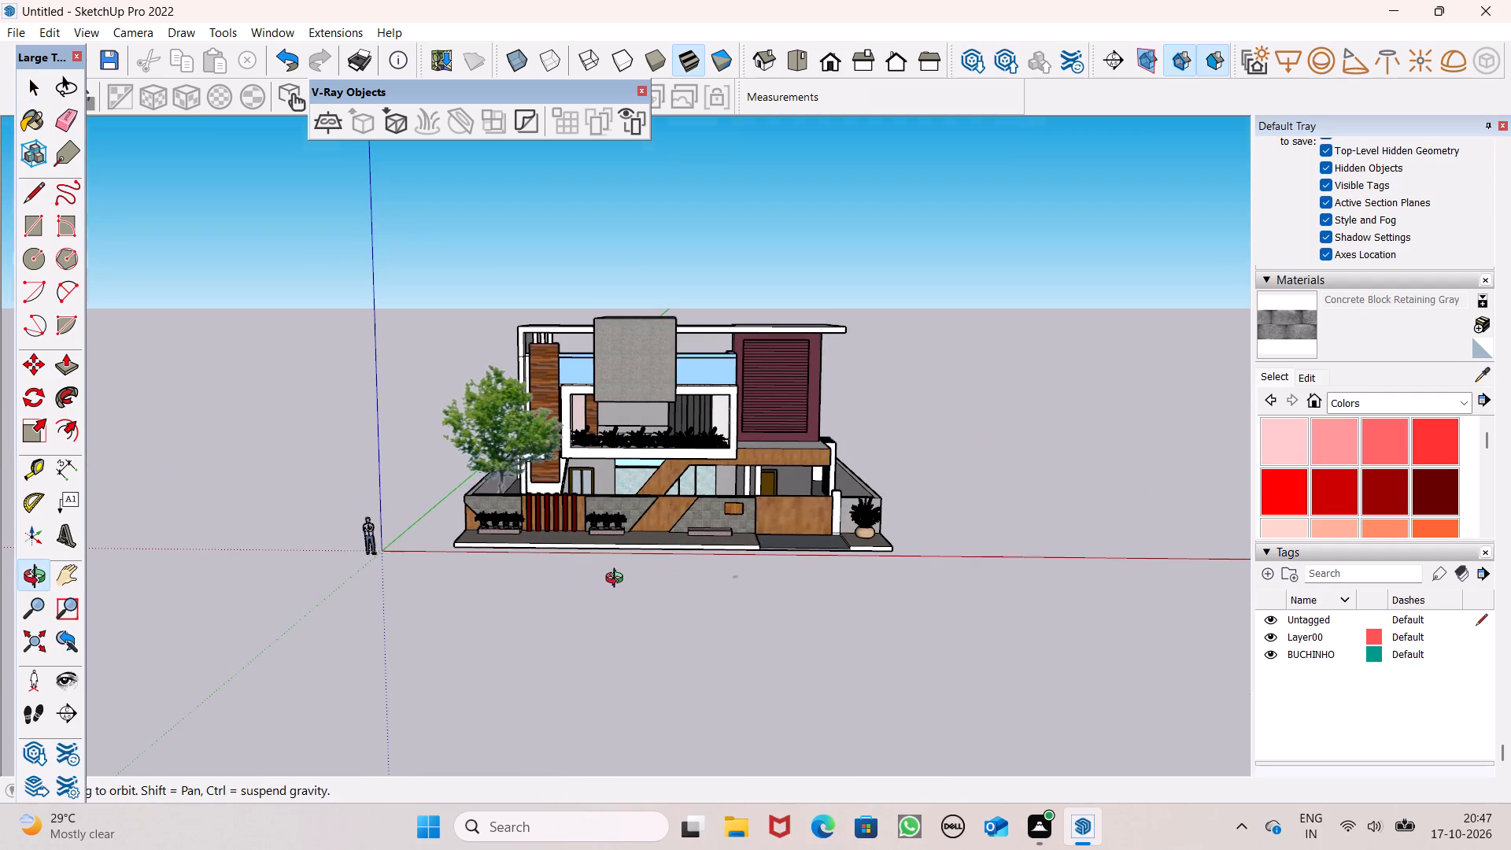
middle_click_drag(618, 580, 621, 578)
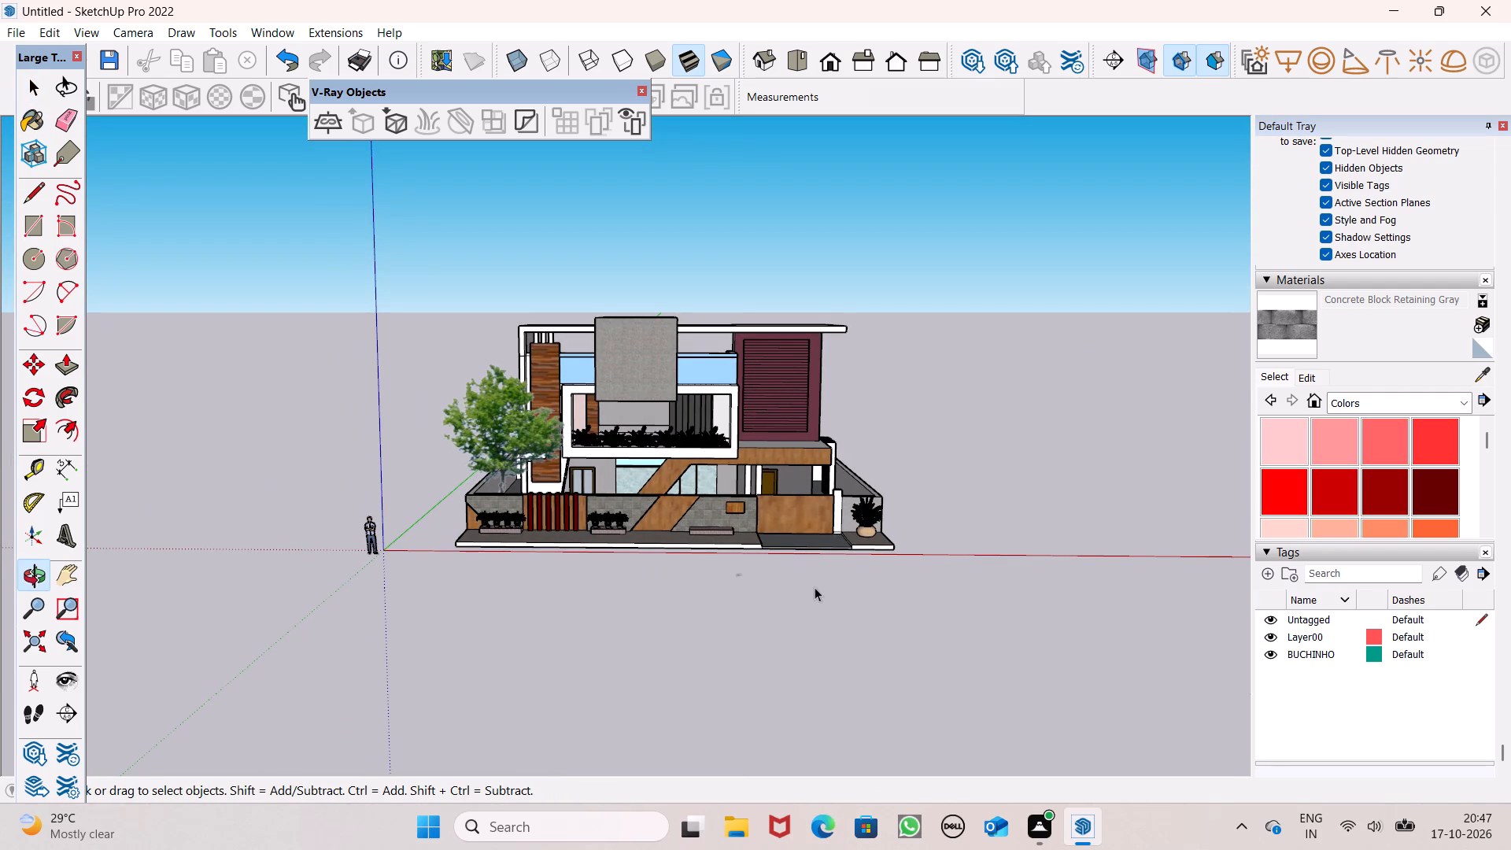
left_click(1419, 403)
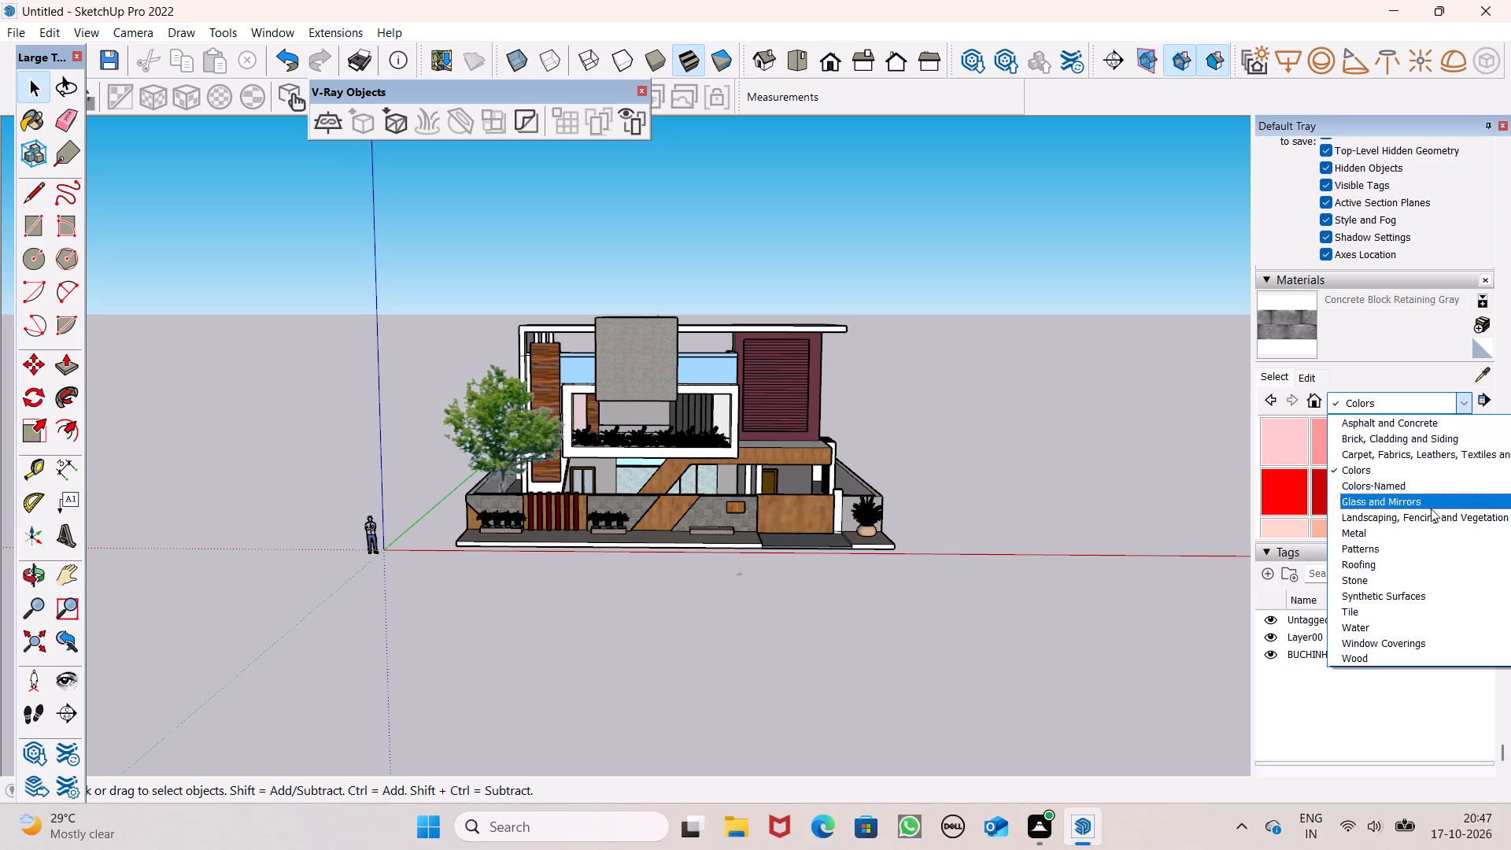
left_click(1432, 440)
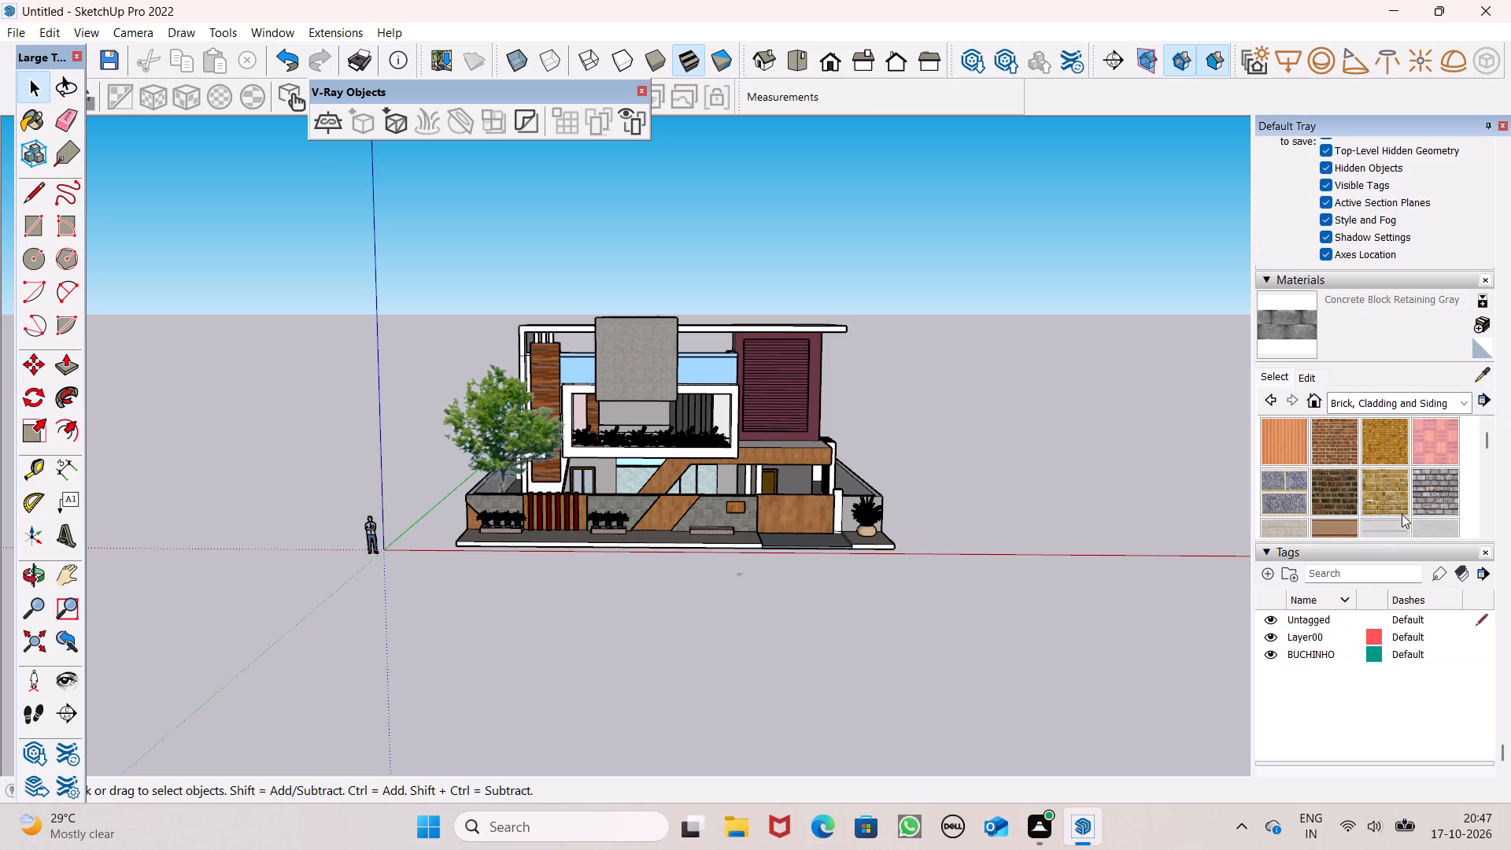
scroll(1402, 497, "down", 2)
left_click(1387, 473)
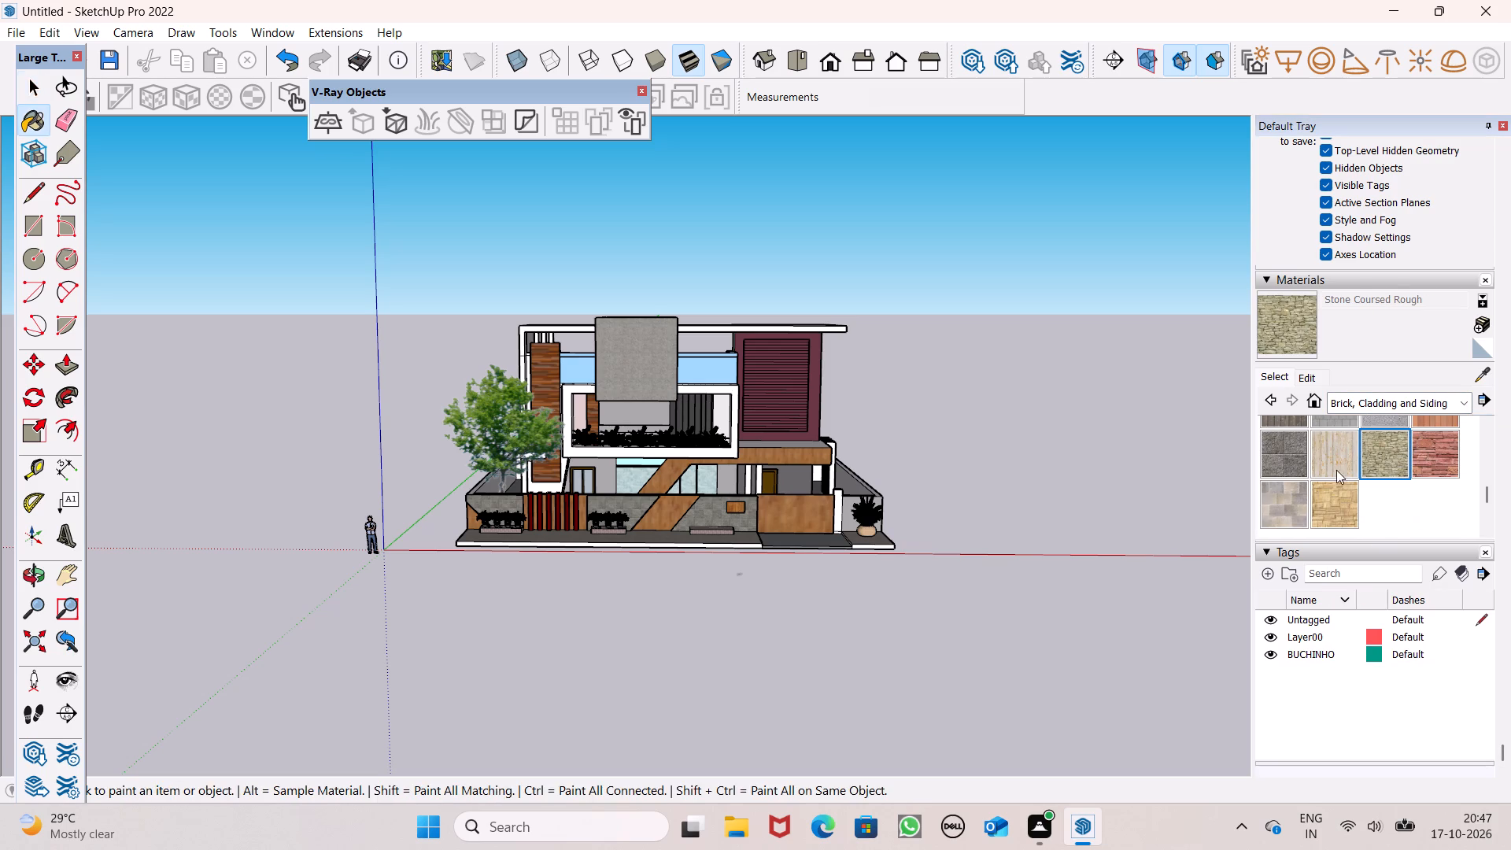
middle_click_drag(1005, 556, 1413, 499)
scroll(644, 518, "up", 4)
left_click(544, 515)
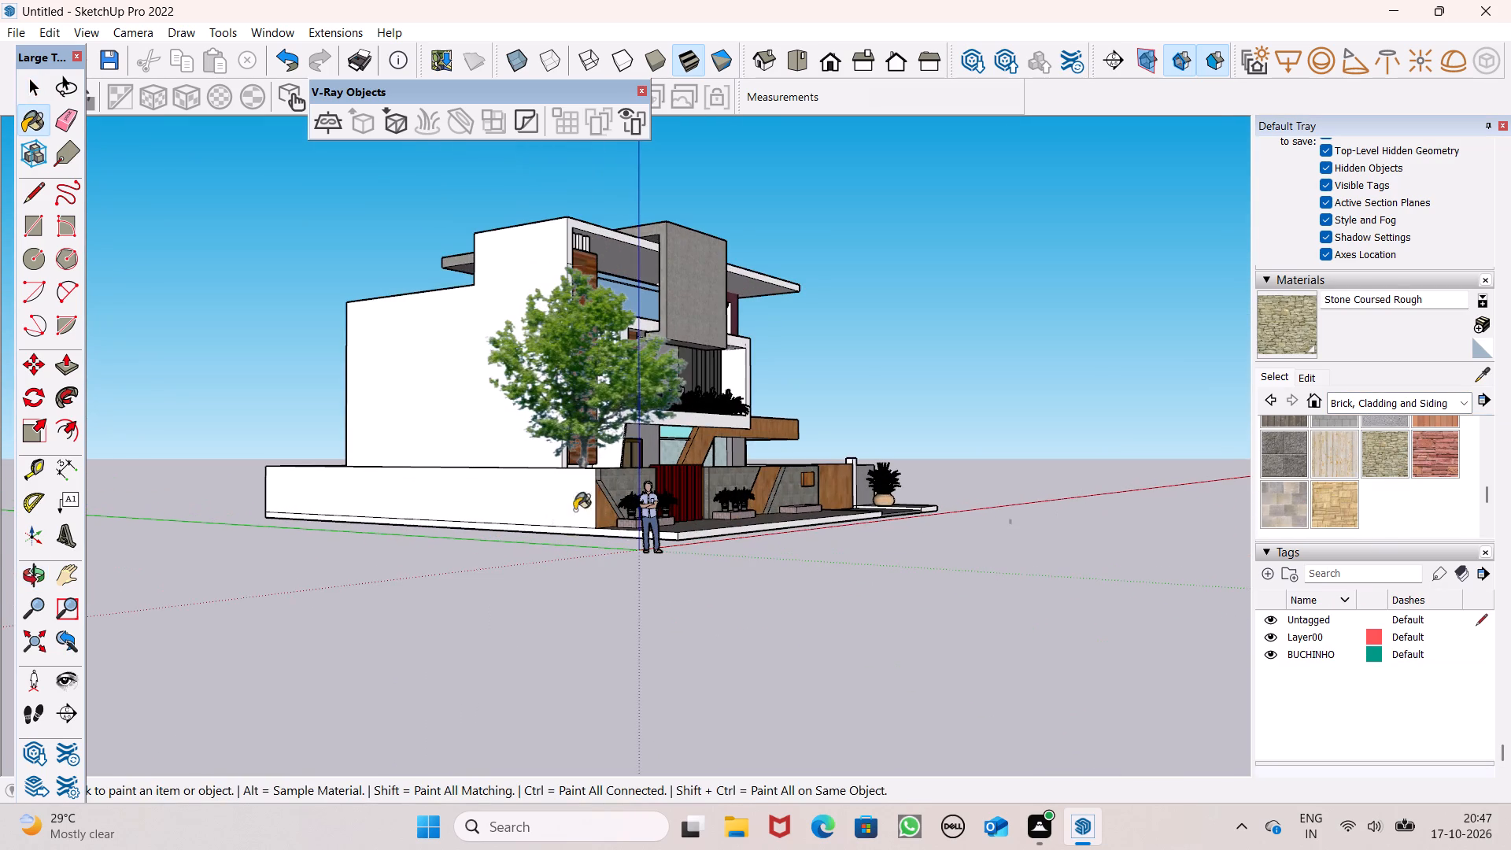
Paint the rear boundary wall and the base slab edge beneath it with Color M04 from the Colors materials.
middle_click_drag(905, 486, 14, 606)
scroll(16, 611, "up", 1)
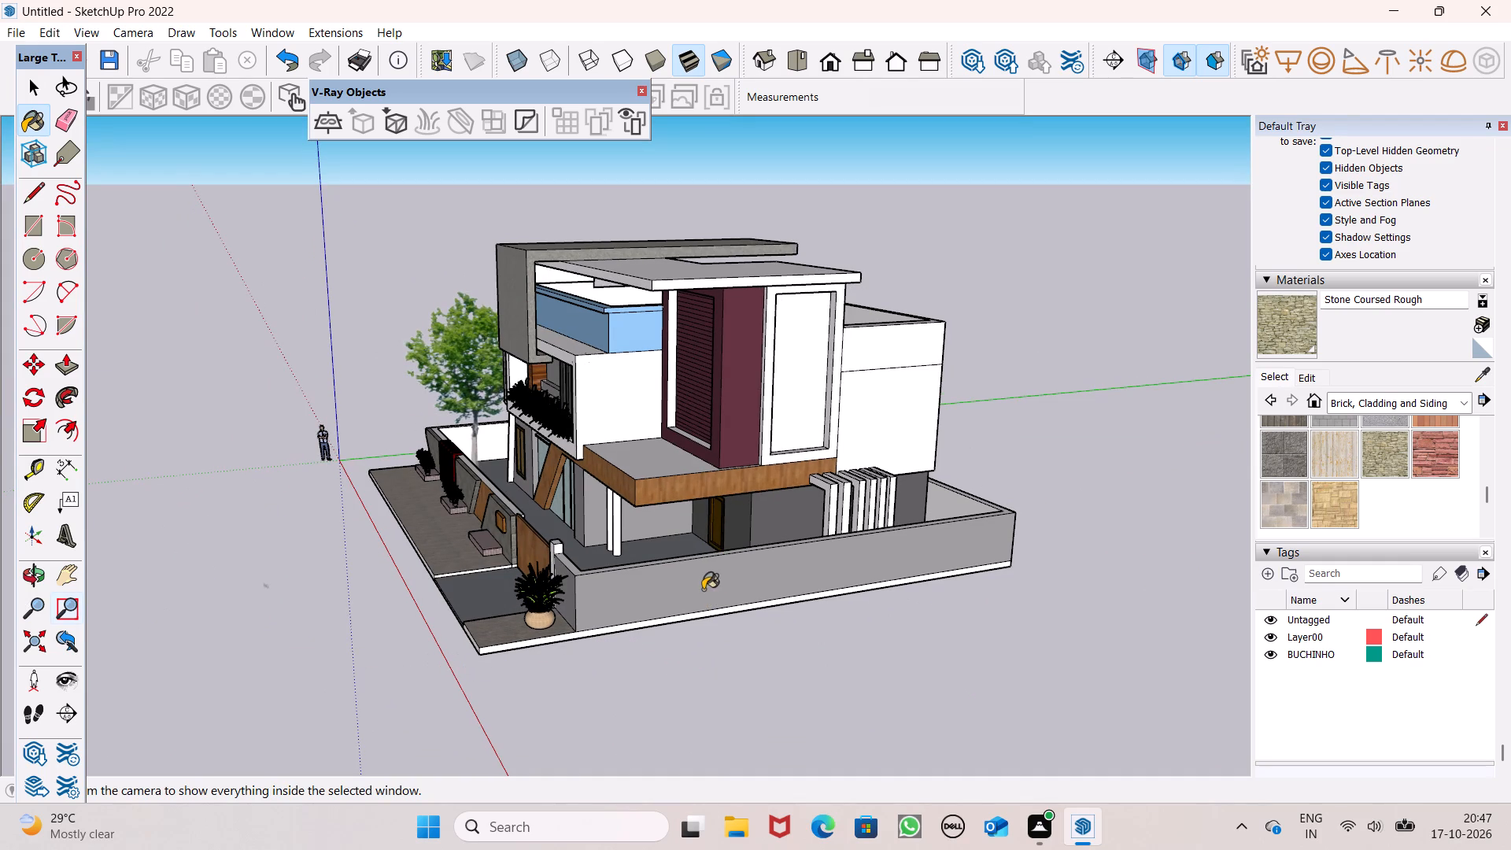
left_click(1389, 396)
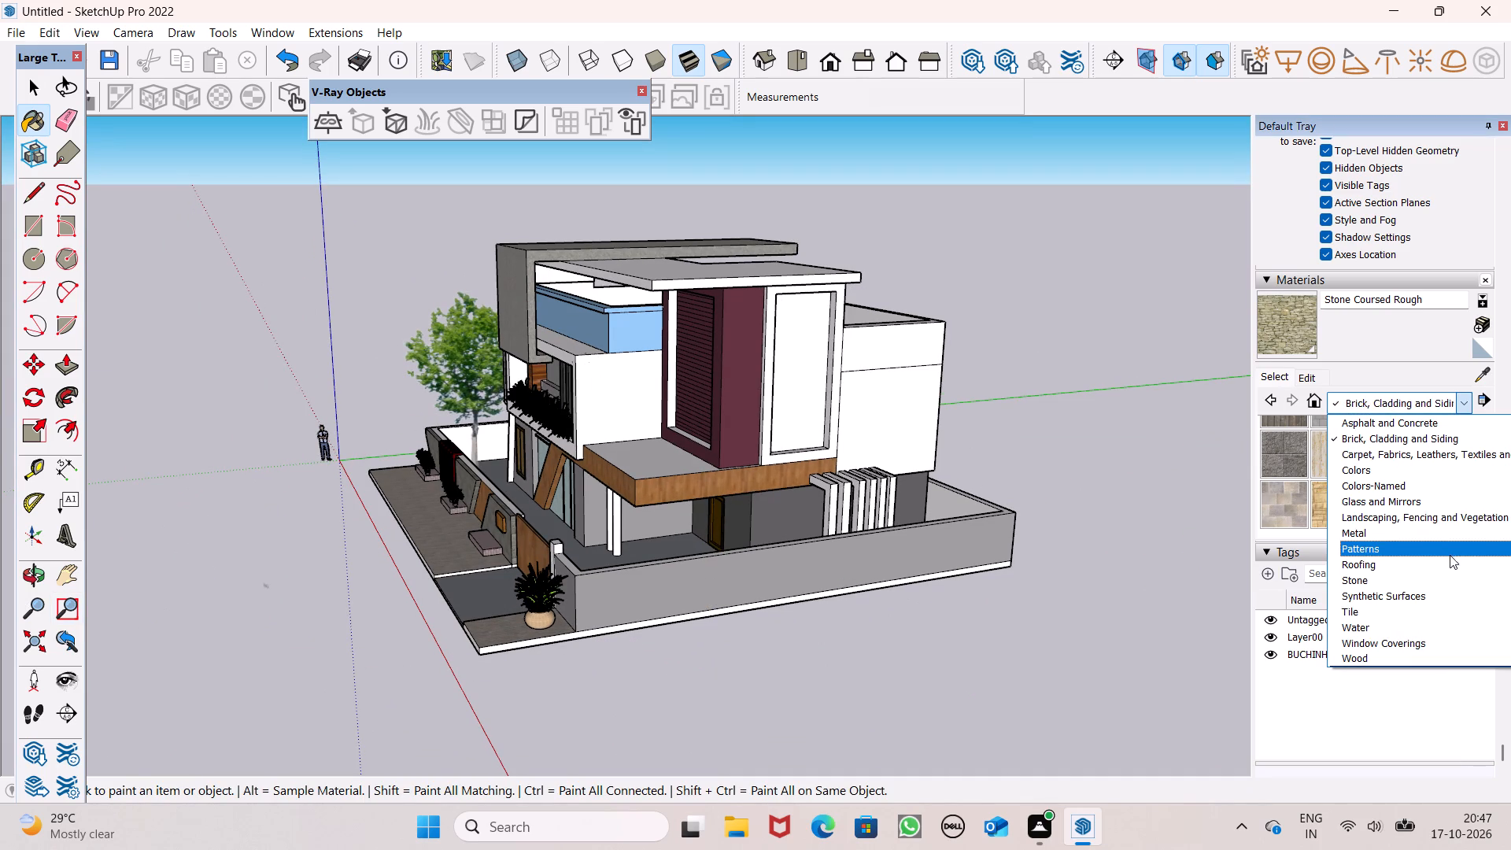
left_click(1463, 477)
scroll(1419, 487, "down", 12)
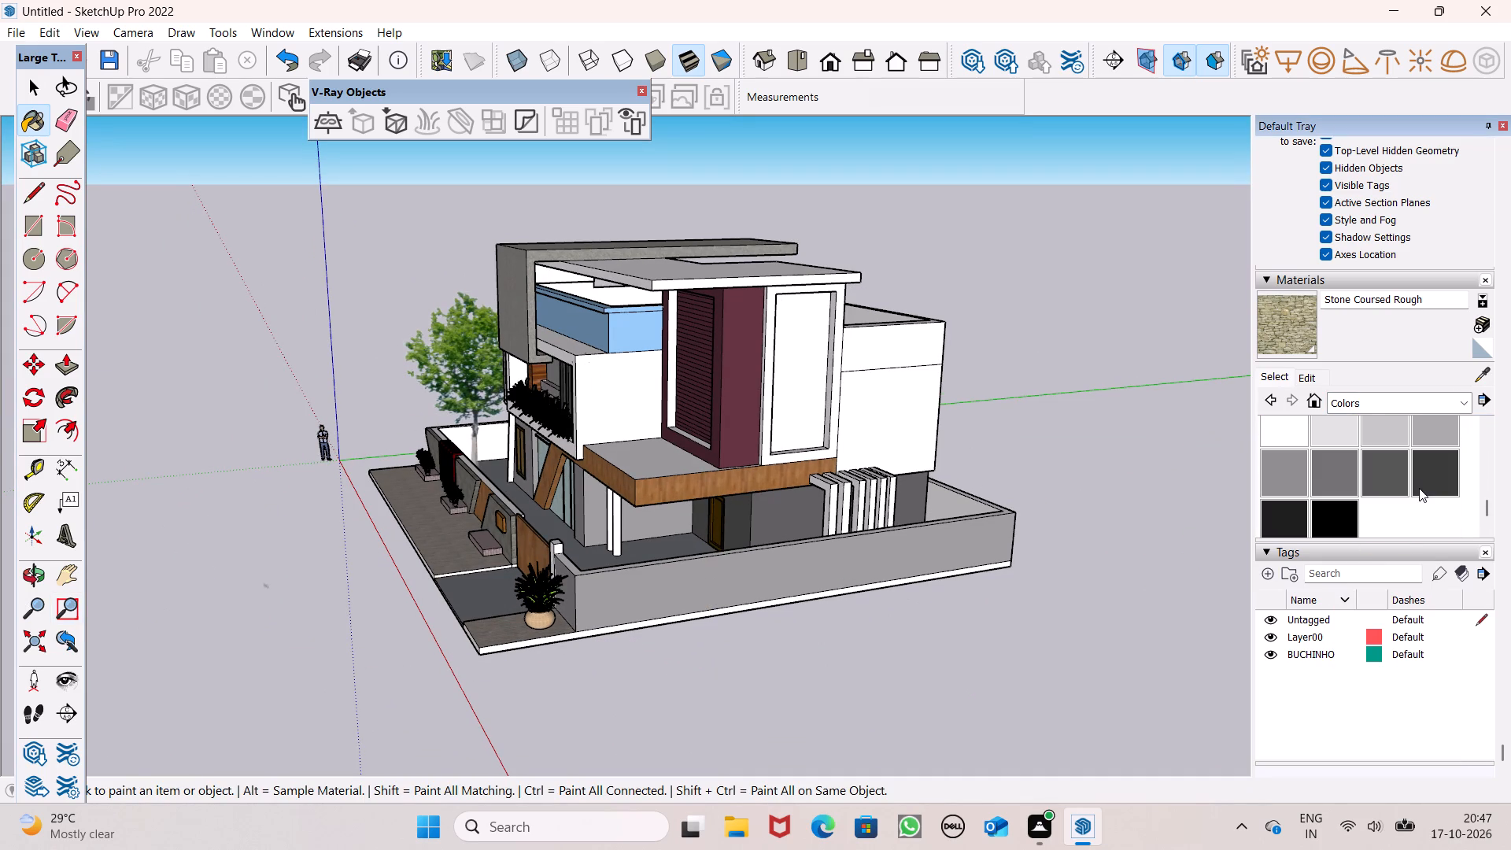
scroll(1419, 488, "down", 1)
left_click(1293, 474)
middle_click_drag(918, 567, 318, 616)
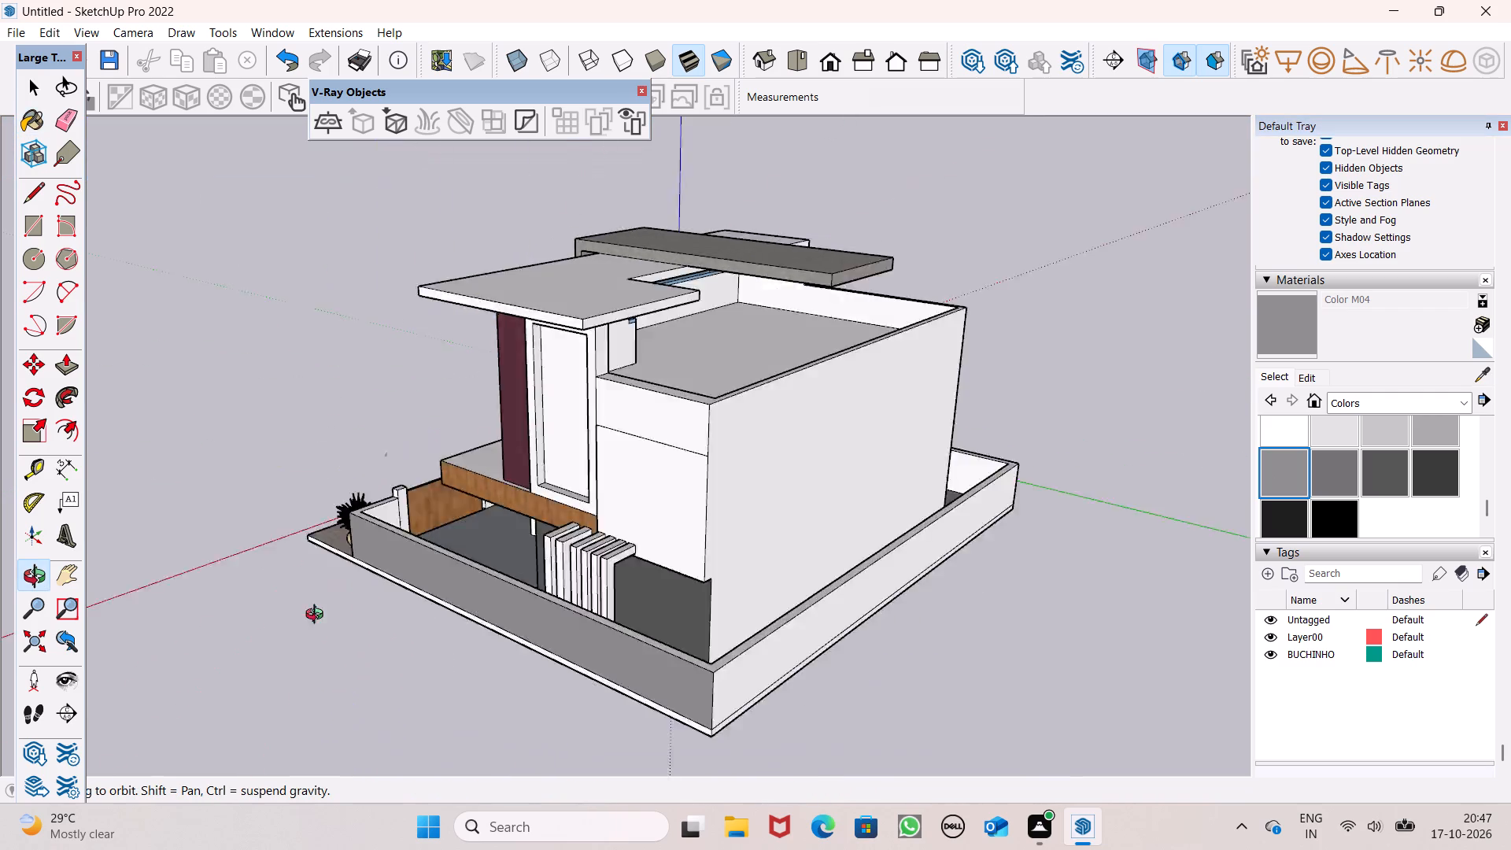
middle_click_drag(318, 616, 231, 616)
left_click(556, 692)
left_click(560, 667)
Paint the tree-side boundary wall and the base slab edge beneath it with Color M04, and leave the Paint Bucket.
middle_click_drag(1129, 694, 1098, 716)
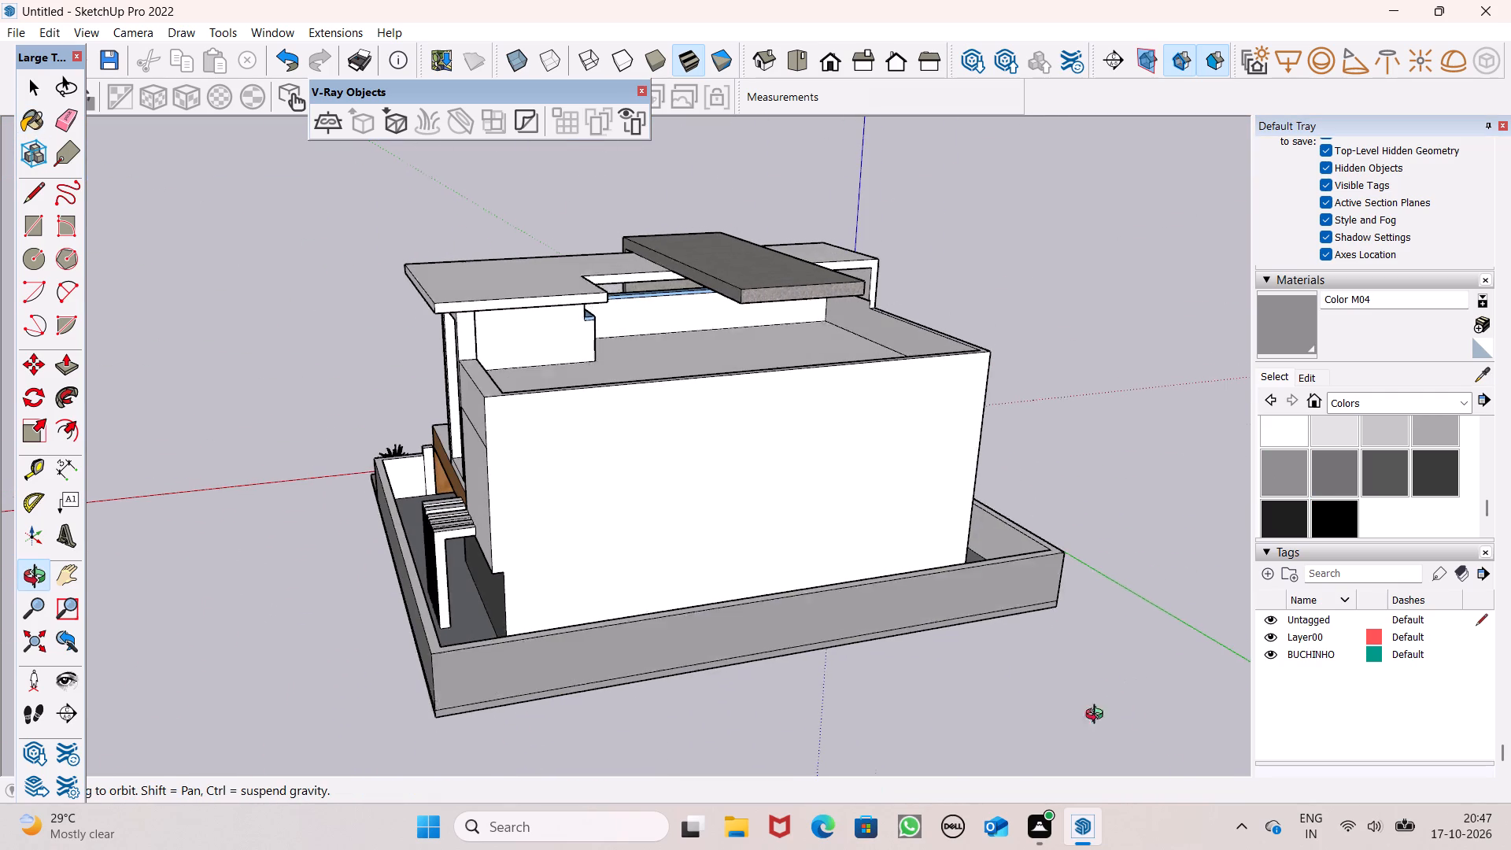
middle_click_drag(1098, 716, 401, 699)
scroll(405, 708, "up", 1)
left_click(634, 632)
scroll(734, 659, "up", 7)
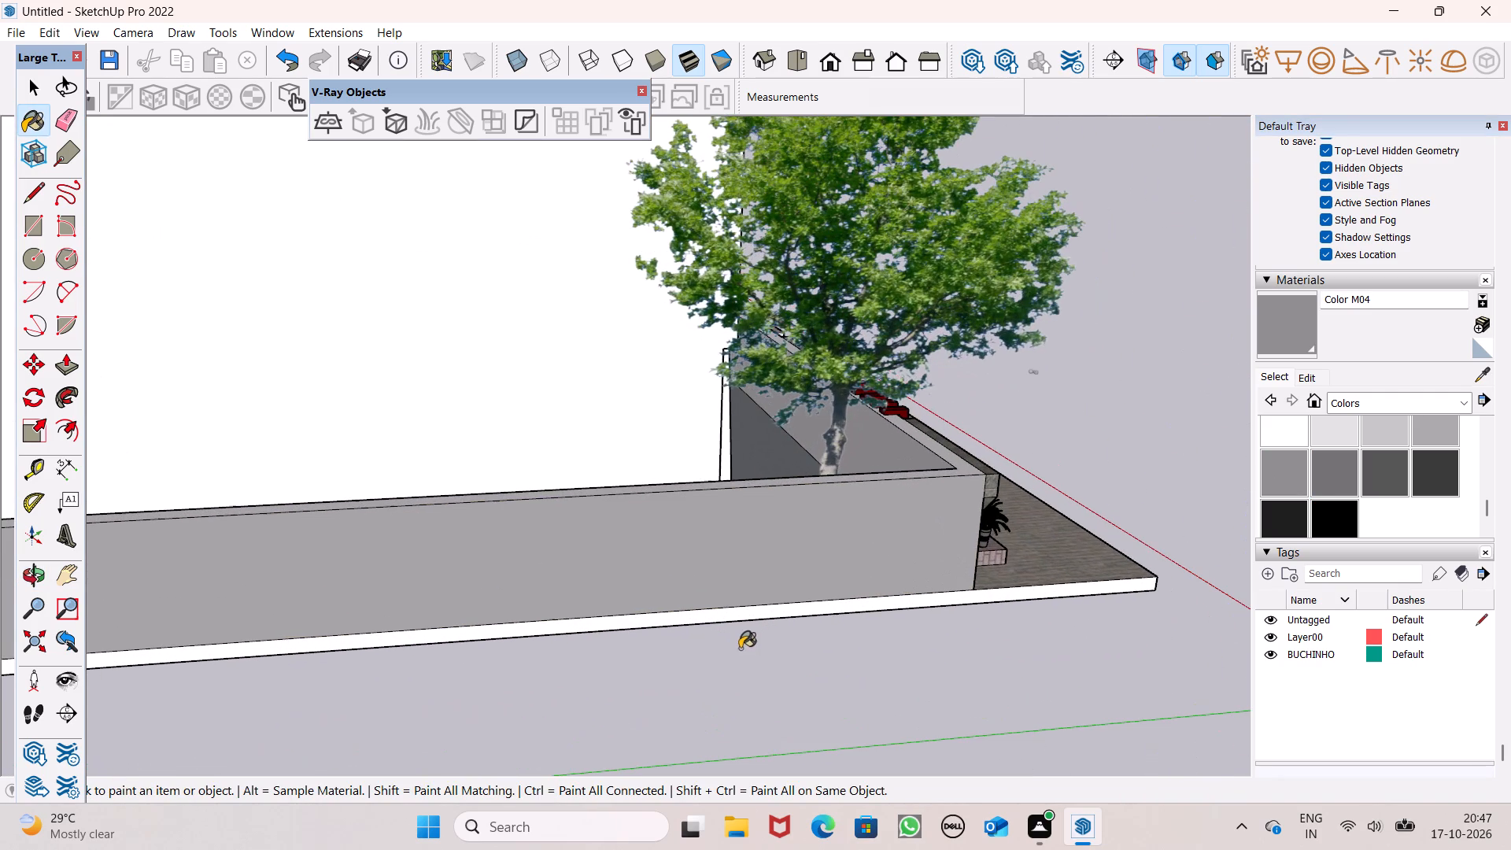
left_click(890, 602)
scroll(960, 563, "down", 7)
middle_click_drag(1112, 613, 597, 646)
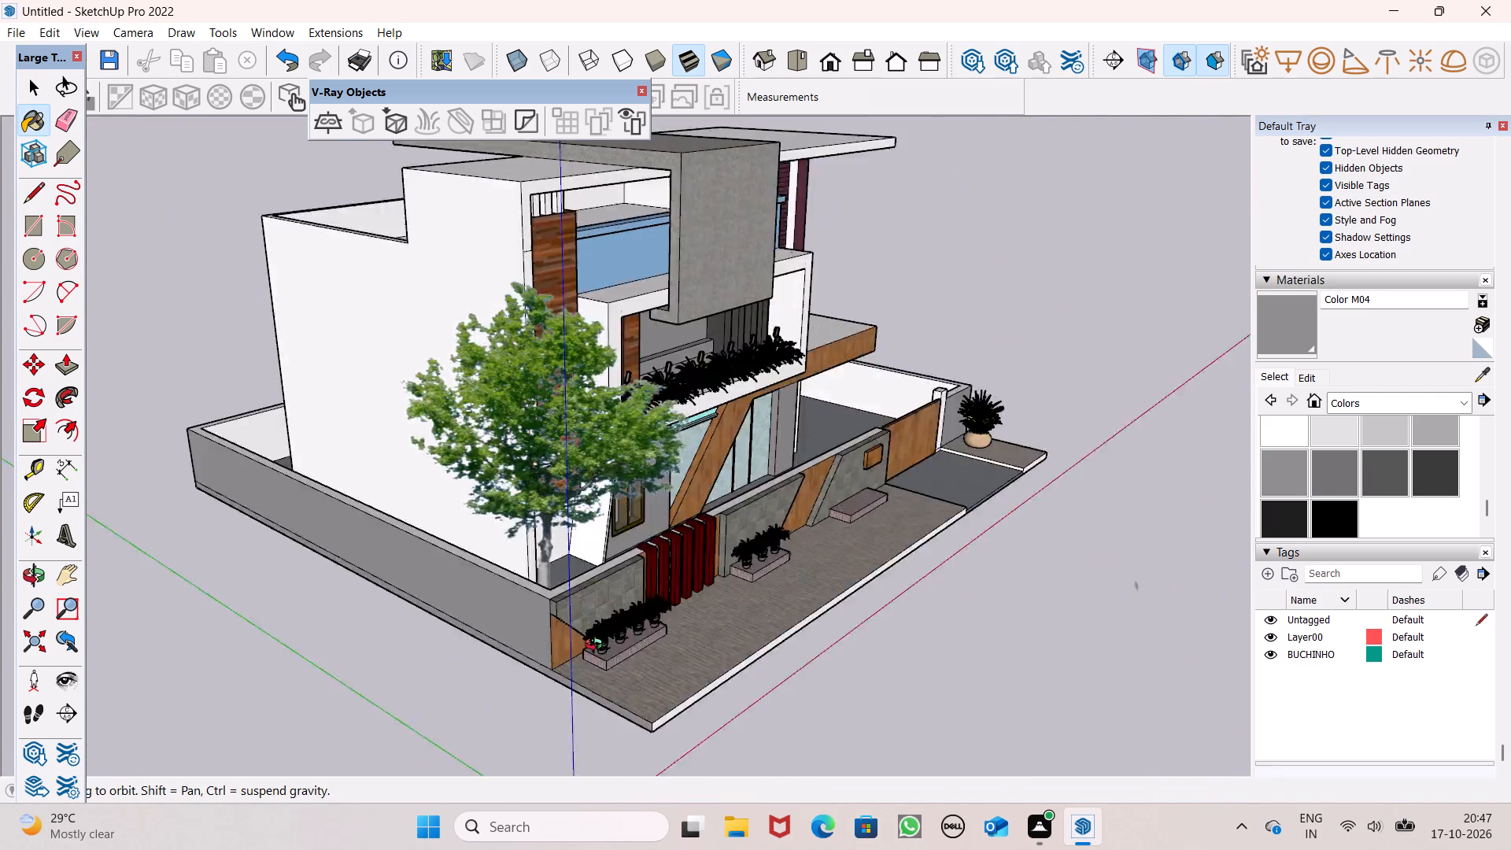
middle_click_drag(597, 646, 519, 643)
key("space")
Start saving the house model as a SketchUp file in Documents and open its file name for editing.
scroll(1033, 511, "down", 5)
middle_click_drag(1035, 538, 892, 479)
scroll(892, 479, "up", 2)
scroll(892, 479, "down", 2)
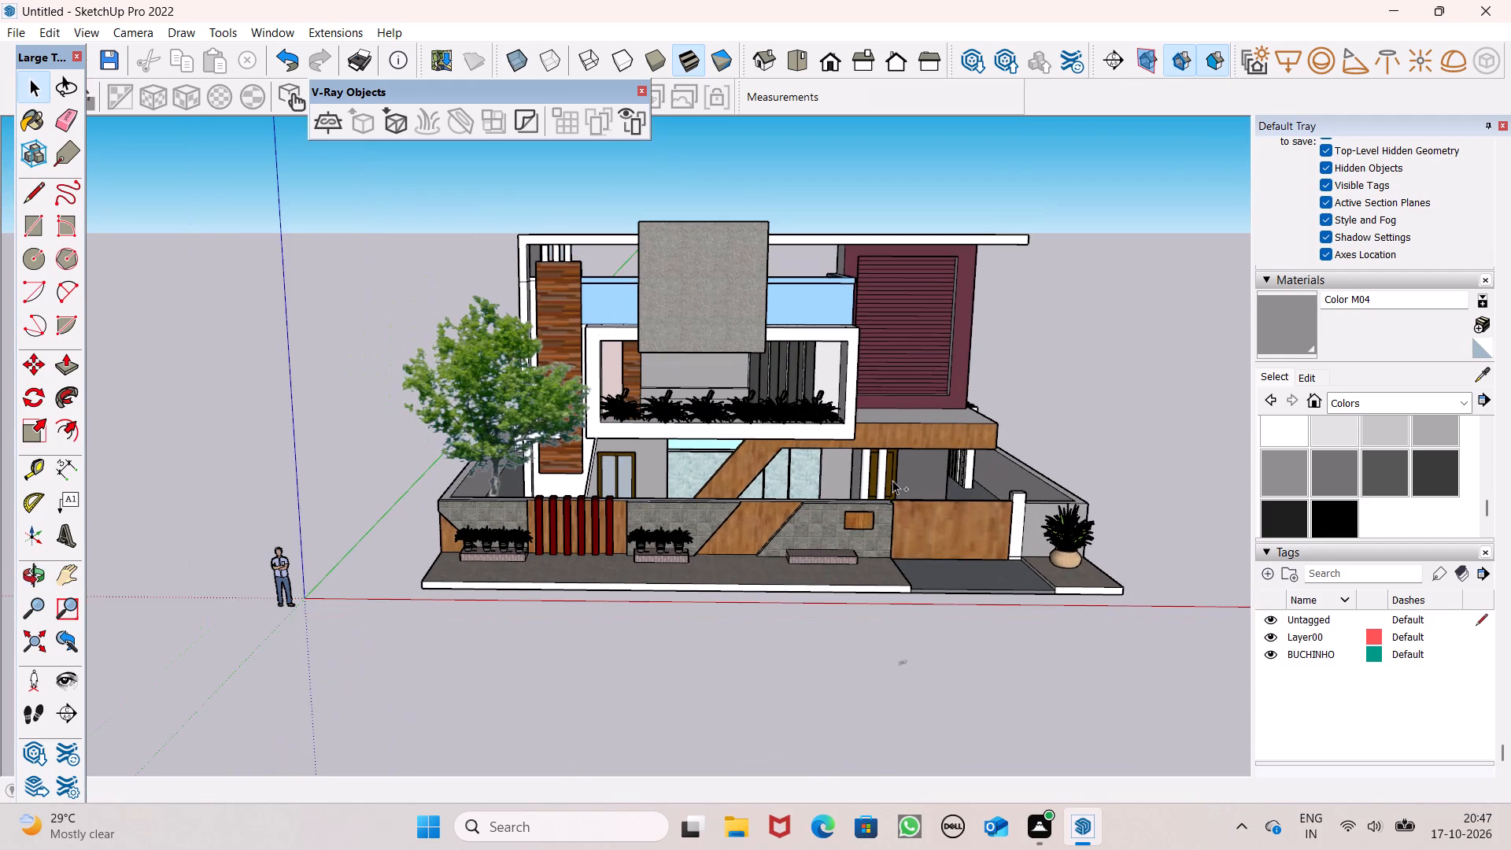
key("ctrl+s")
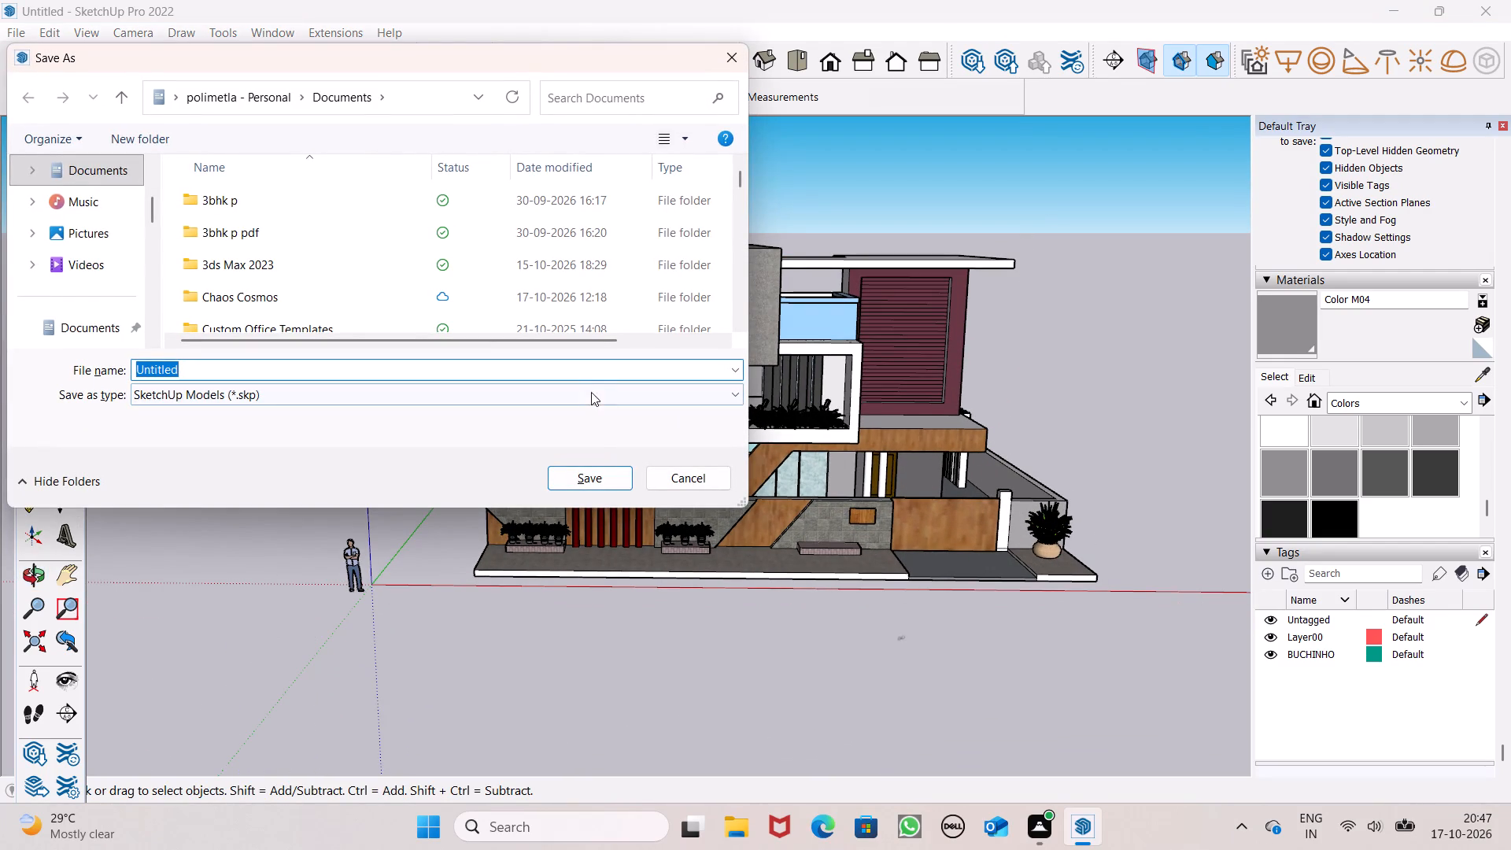
left_click(589, 368)
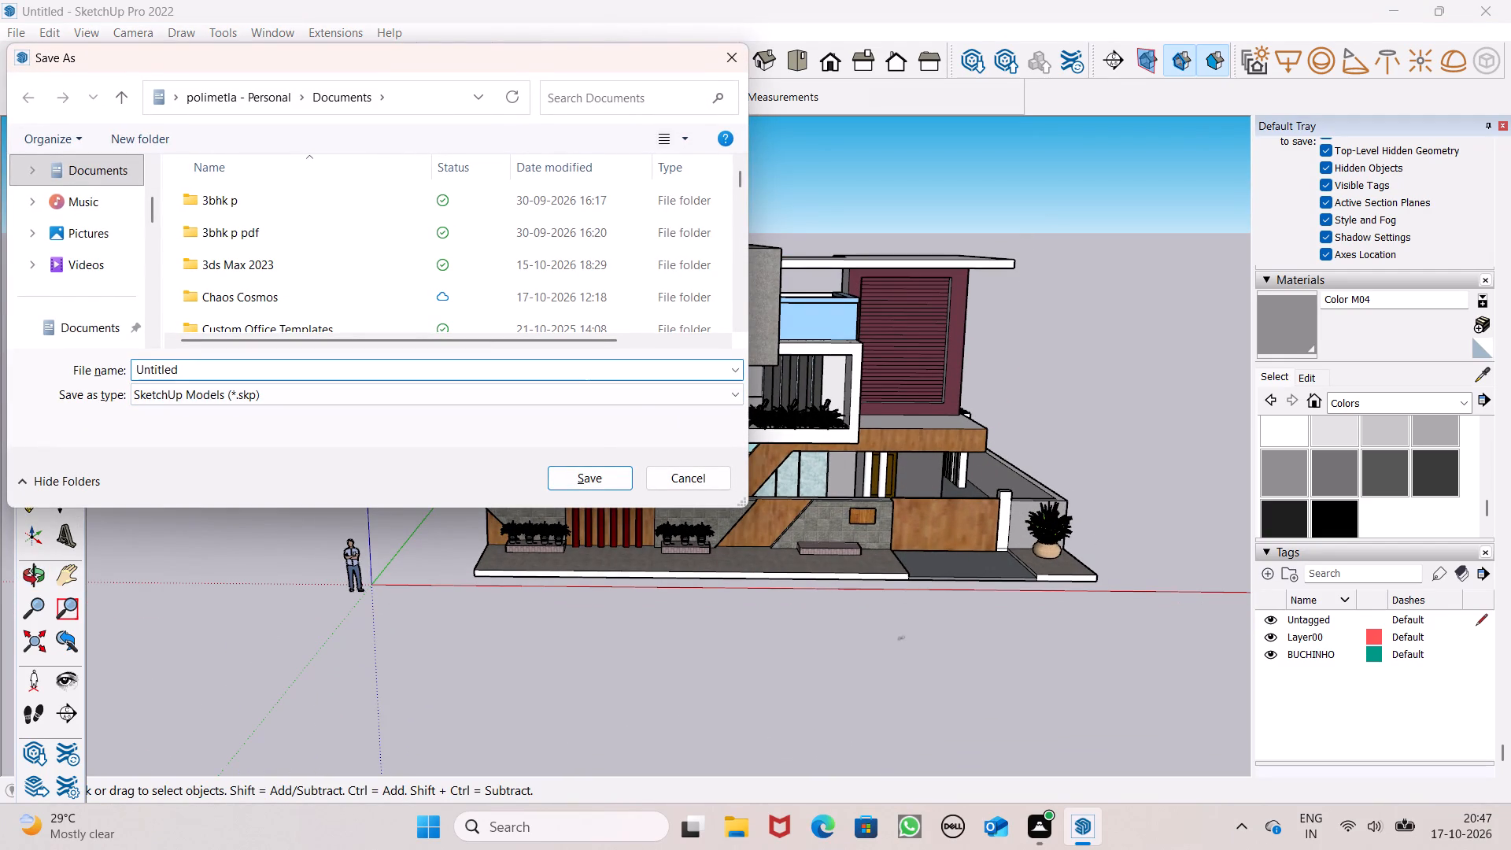
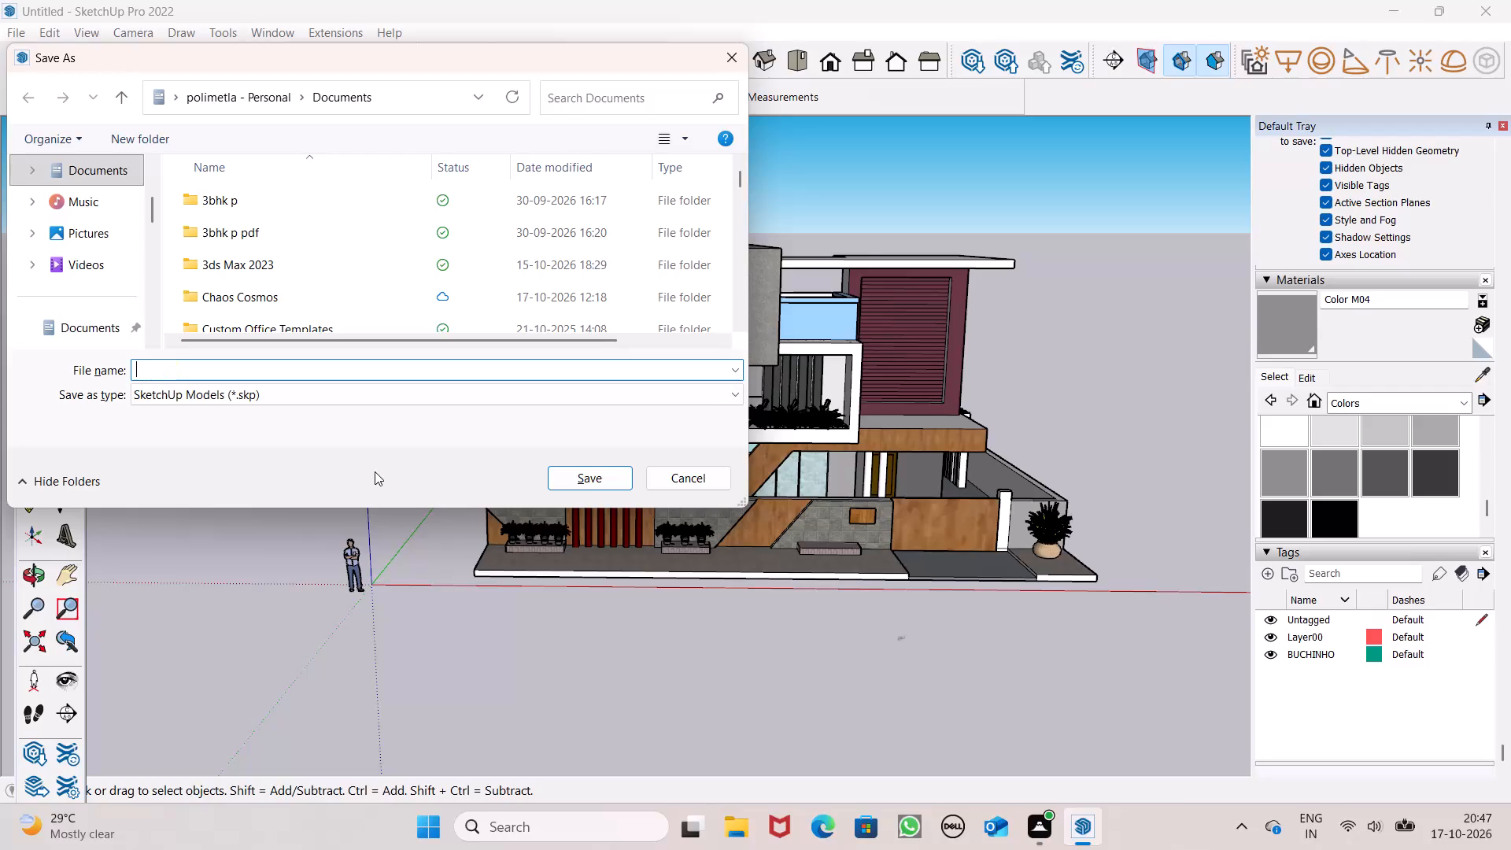
Save the model in the Documents folder as a SketchUp model named "hig class bungalow".
type("hig class")
key("space")
type("bungaloe")
key("BackSpace")
key("w")
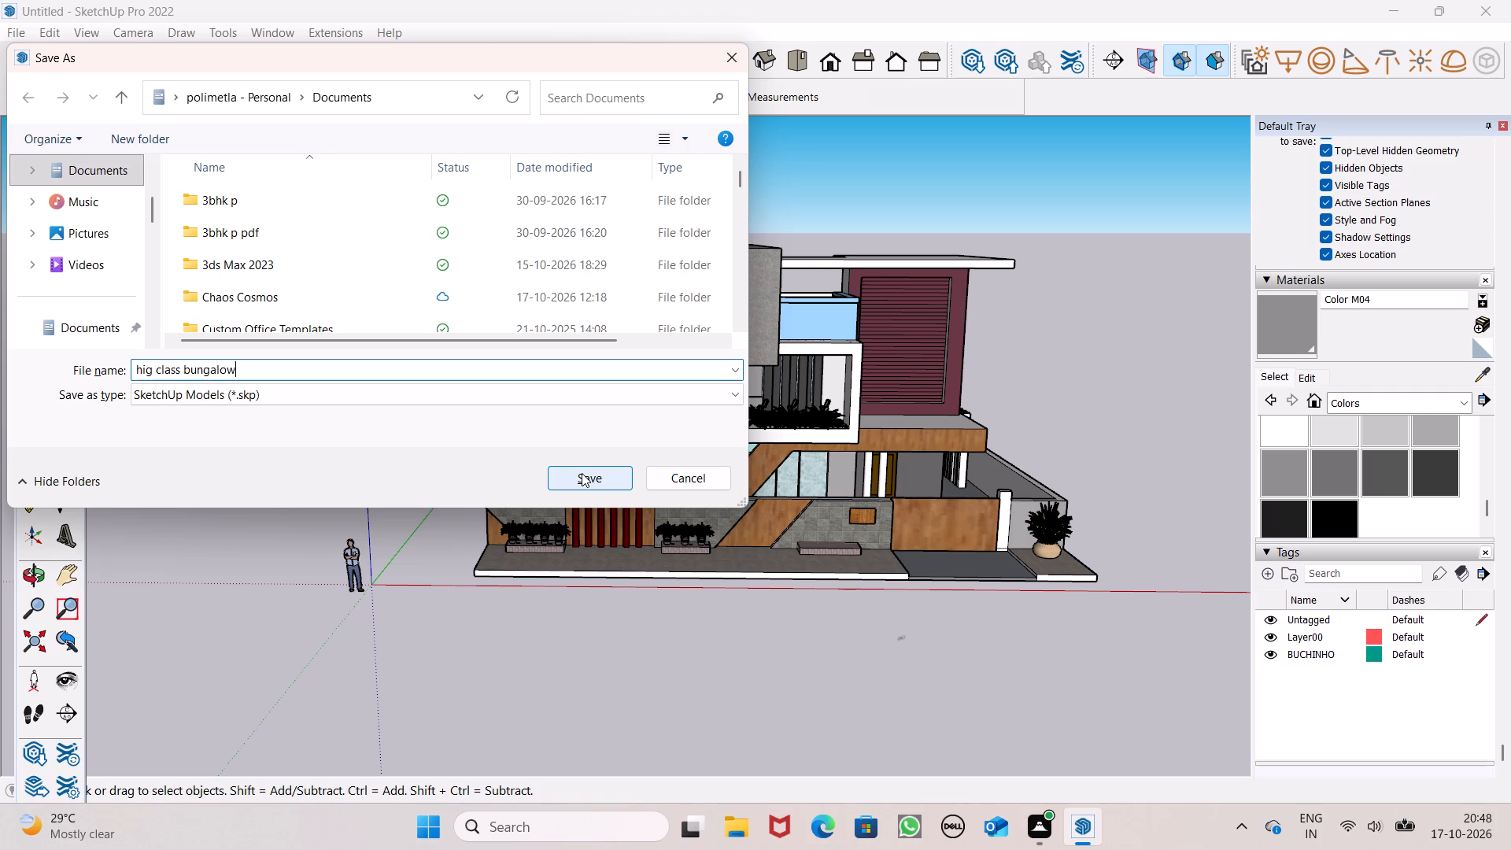
left_click(626, 473)
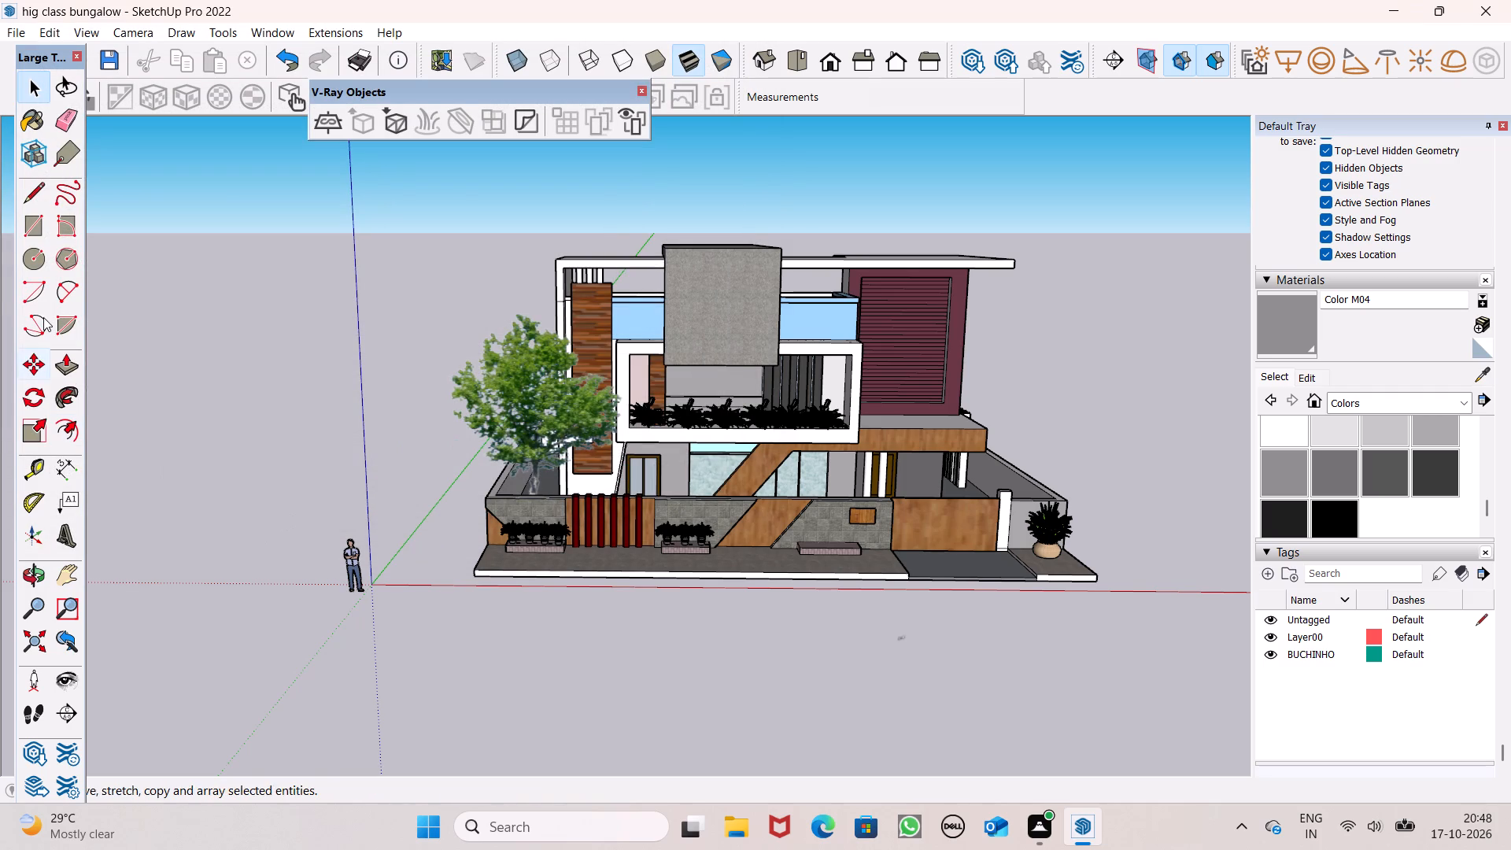
Export the current view of the bungalow as a 2D JPEG image named "hig class bungalow" in Documents.
left_click(6, 32)
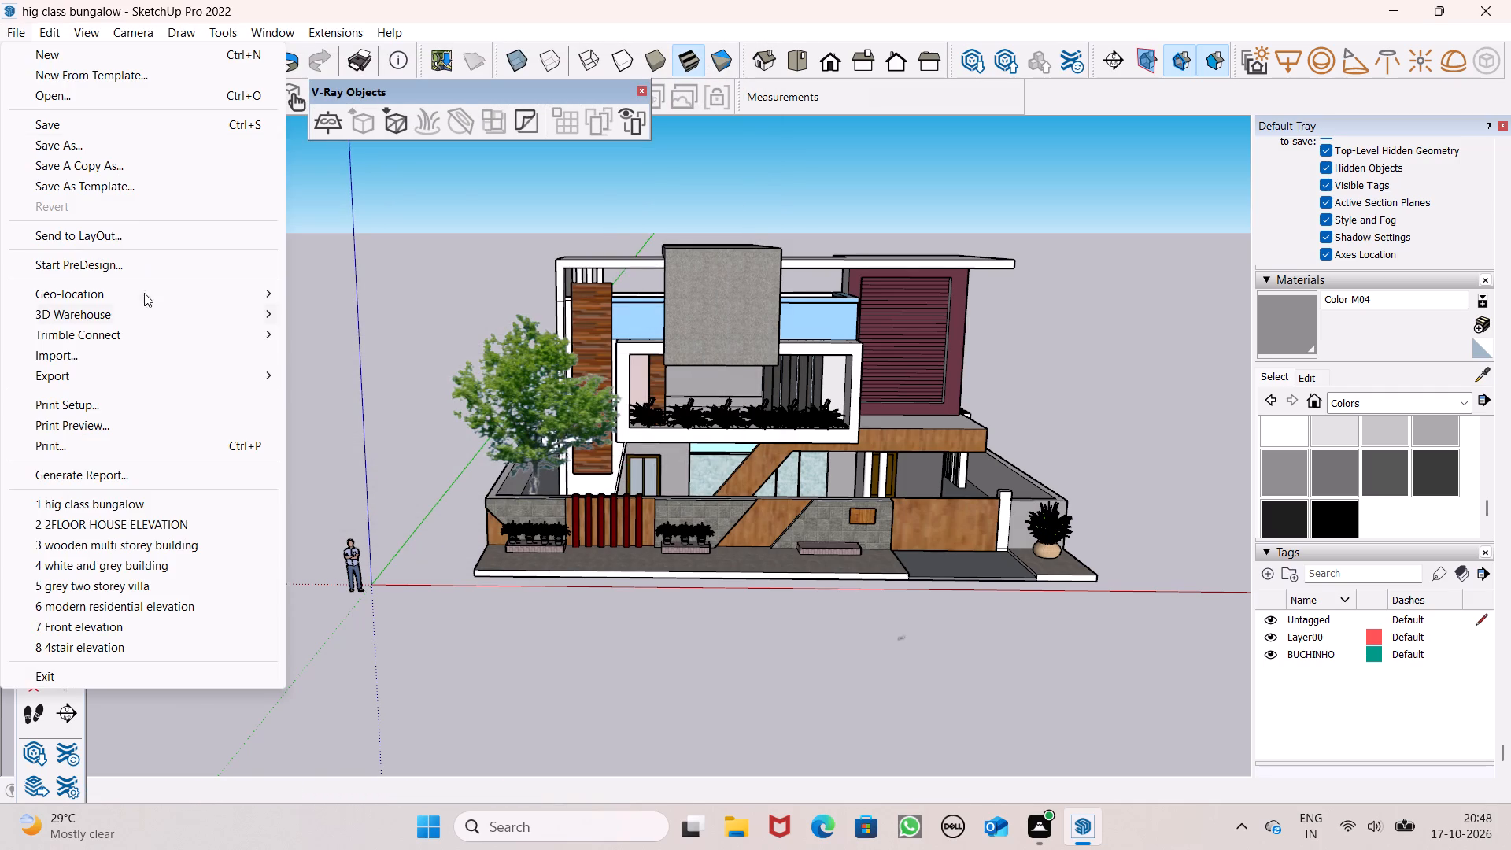
left_click(135, 370)
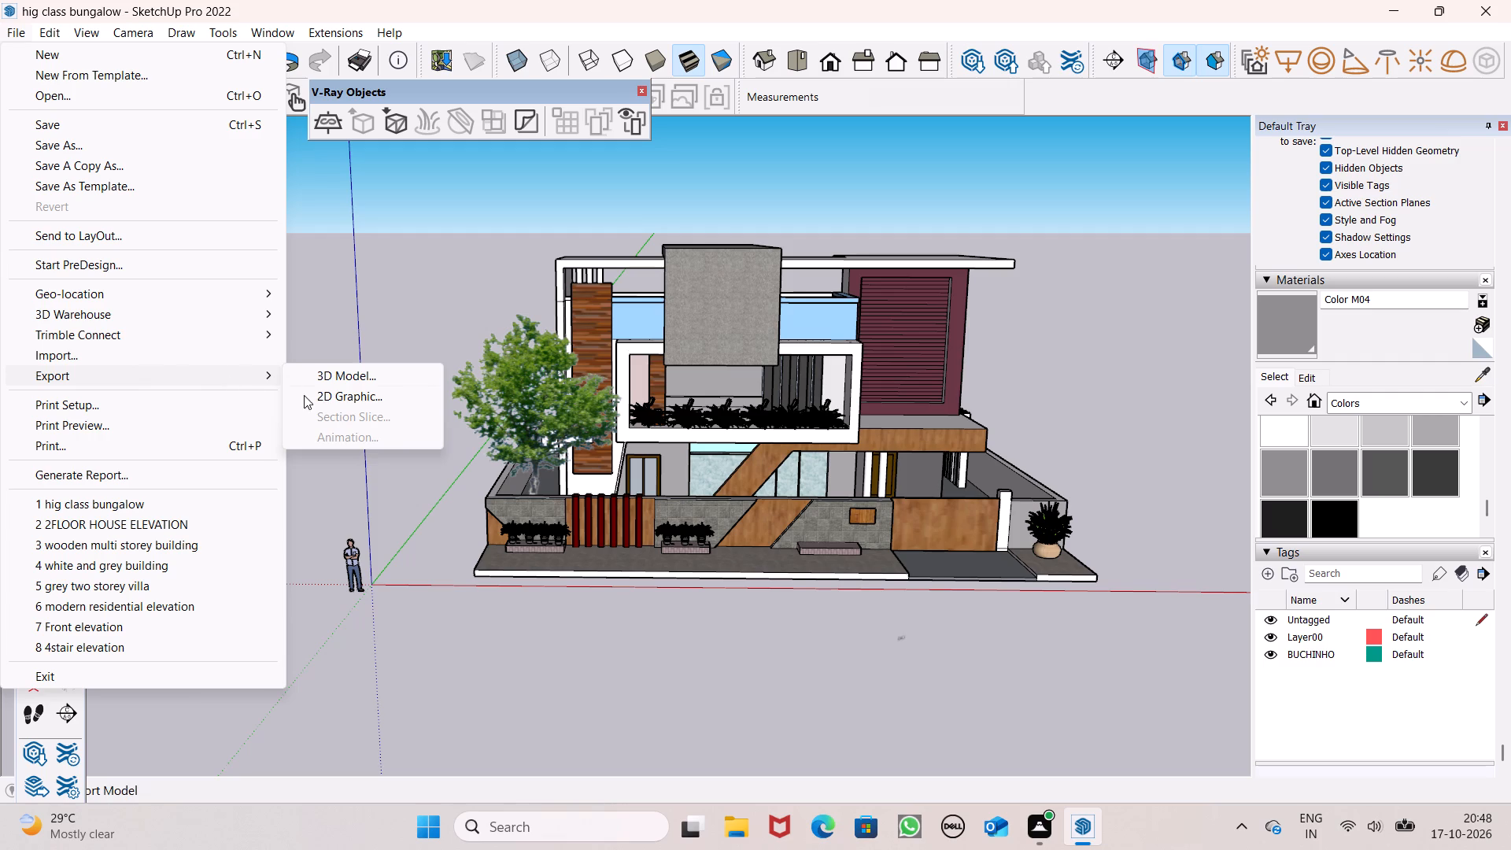
left_click(324, 395)
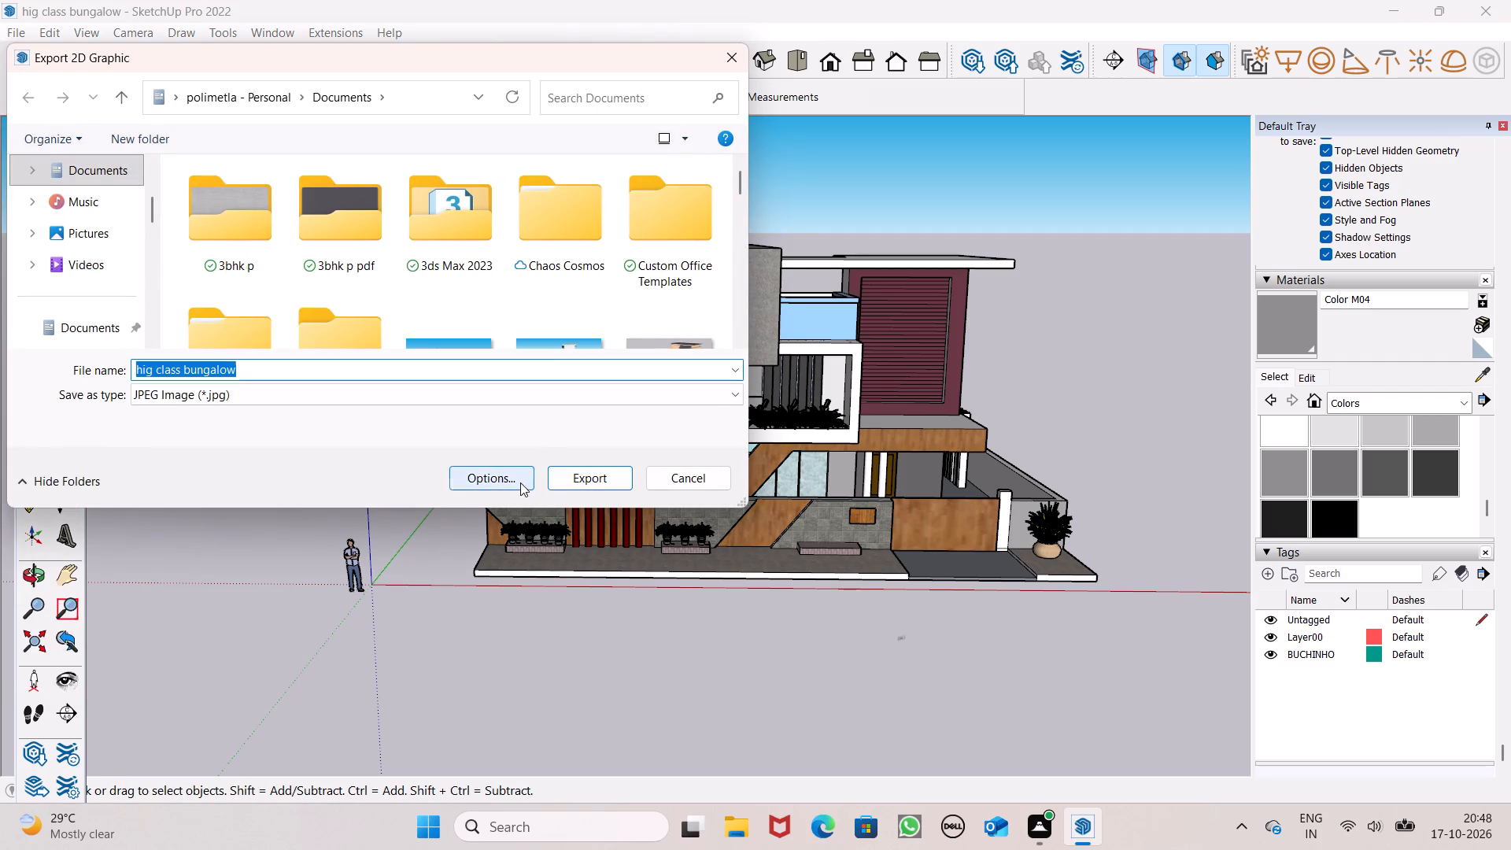
left_click(571, 472)
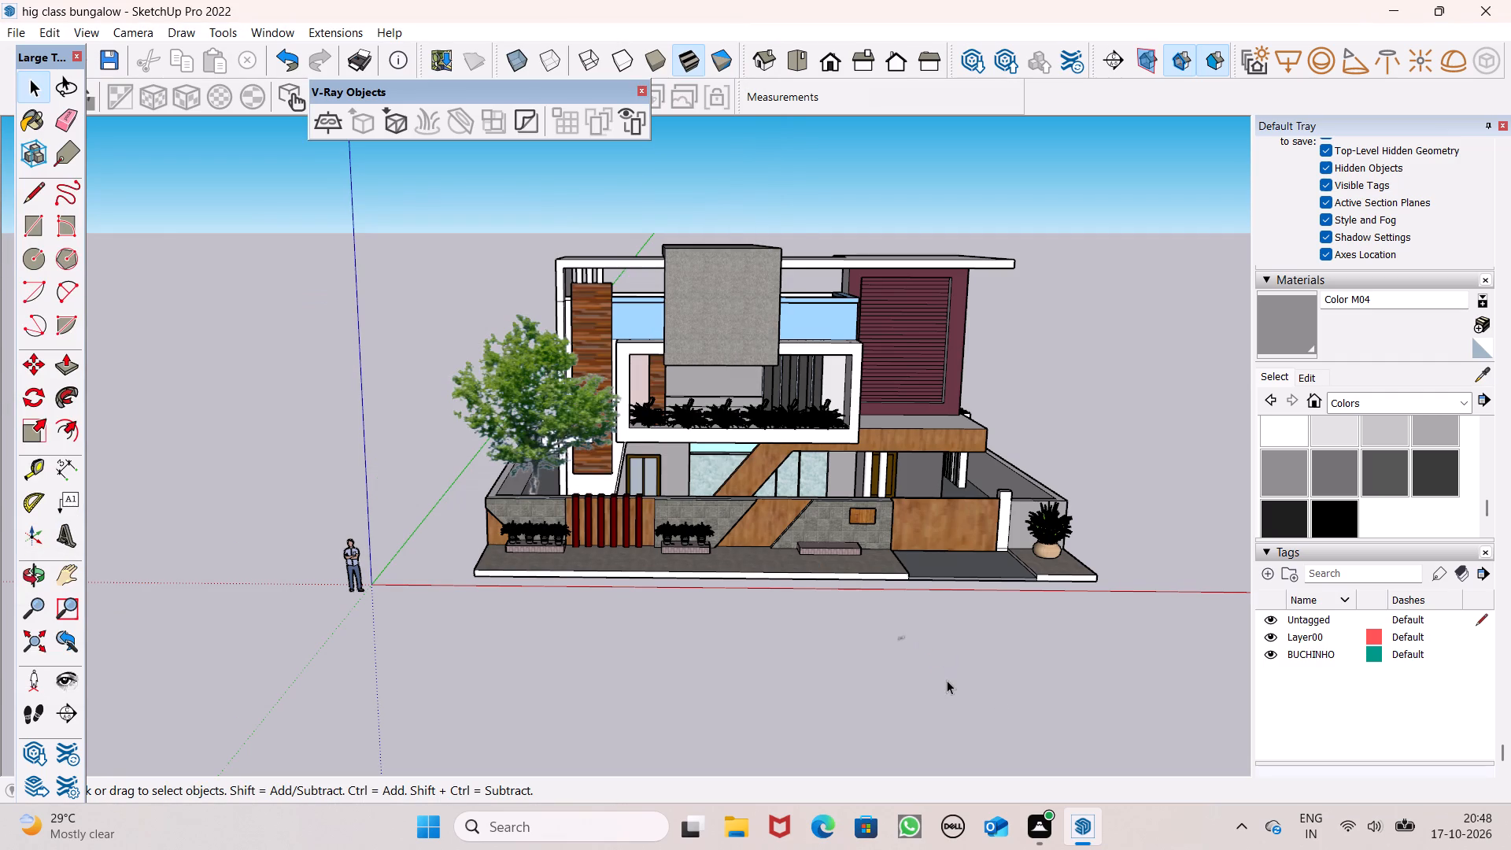